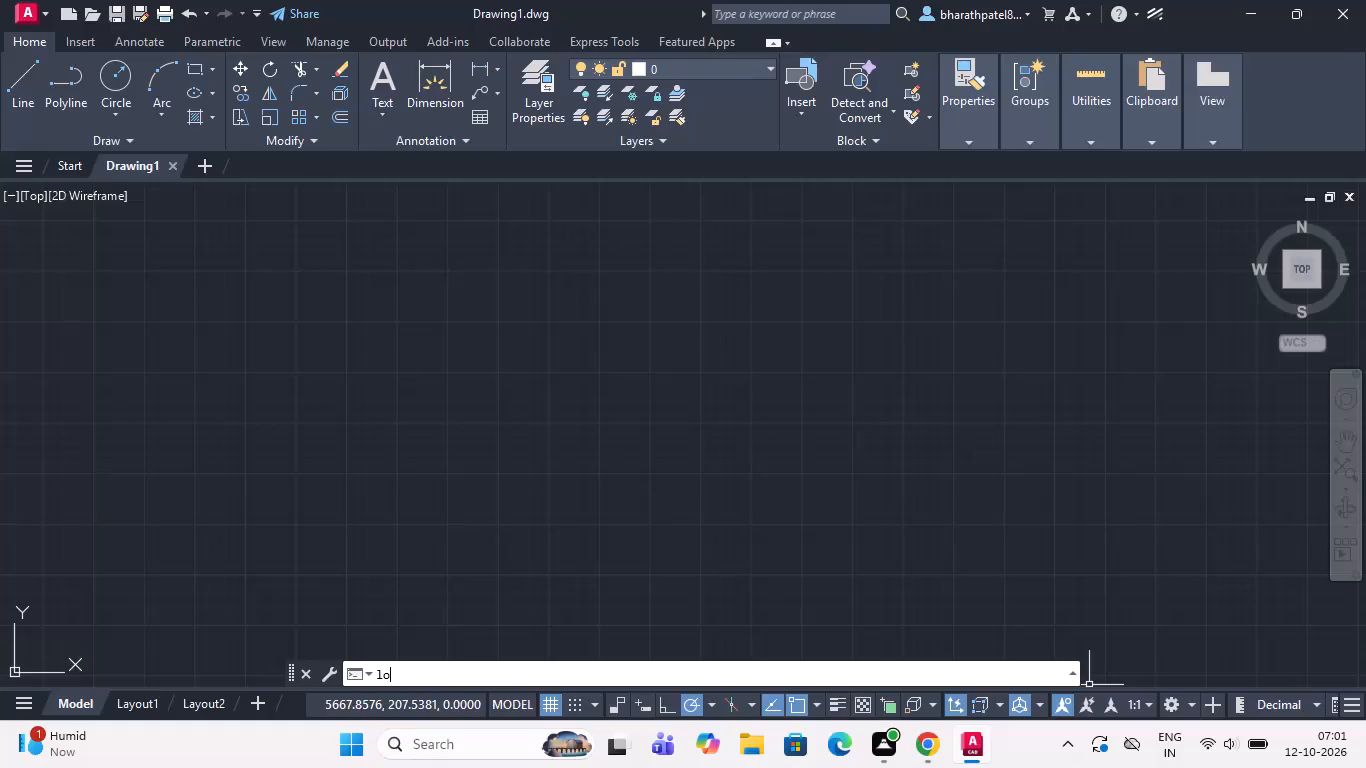
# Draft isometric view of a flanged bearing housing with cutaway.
# Turn on log file recording for the current drawing with the LOGFILEON command.
pyautogui.press('g')
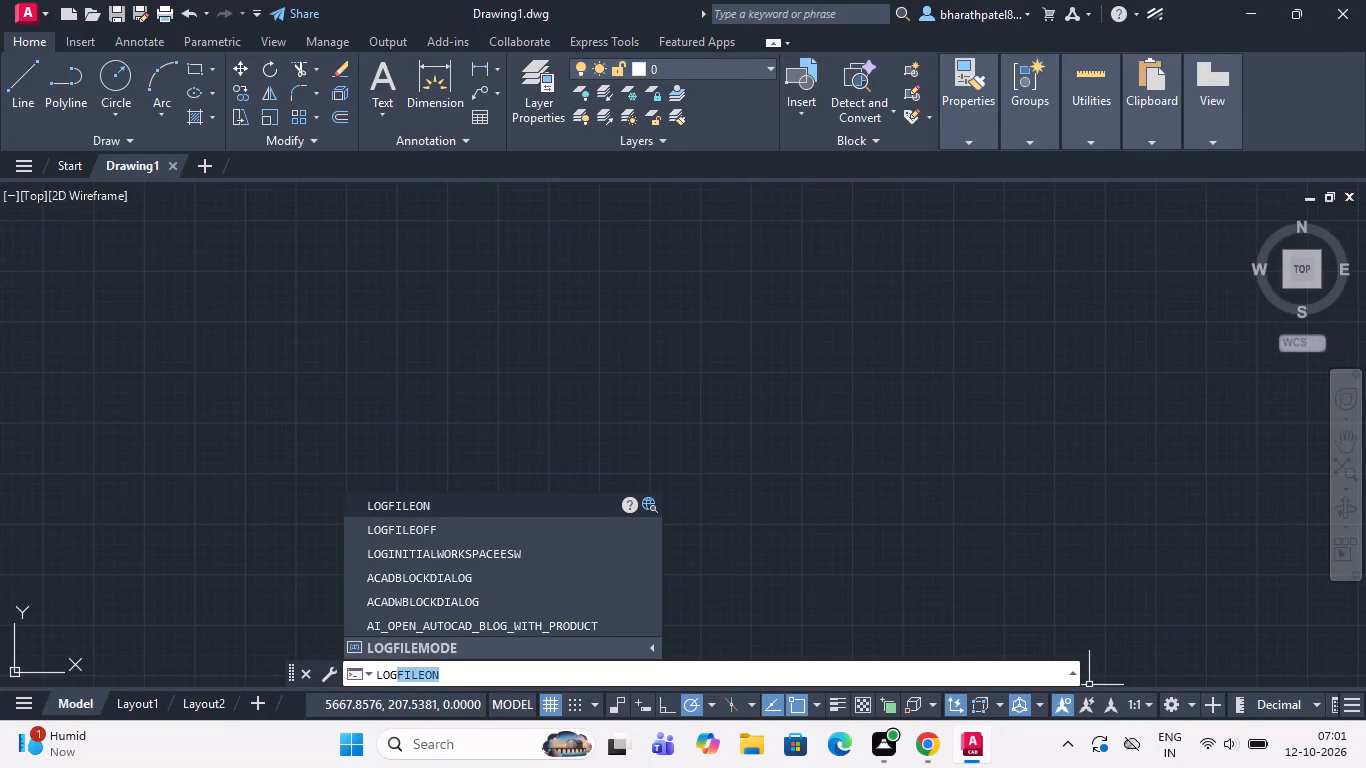
pyautogui.press('BackSpace')
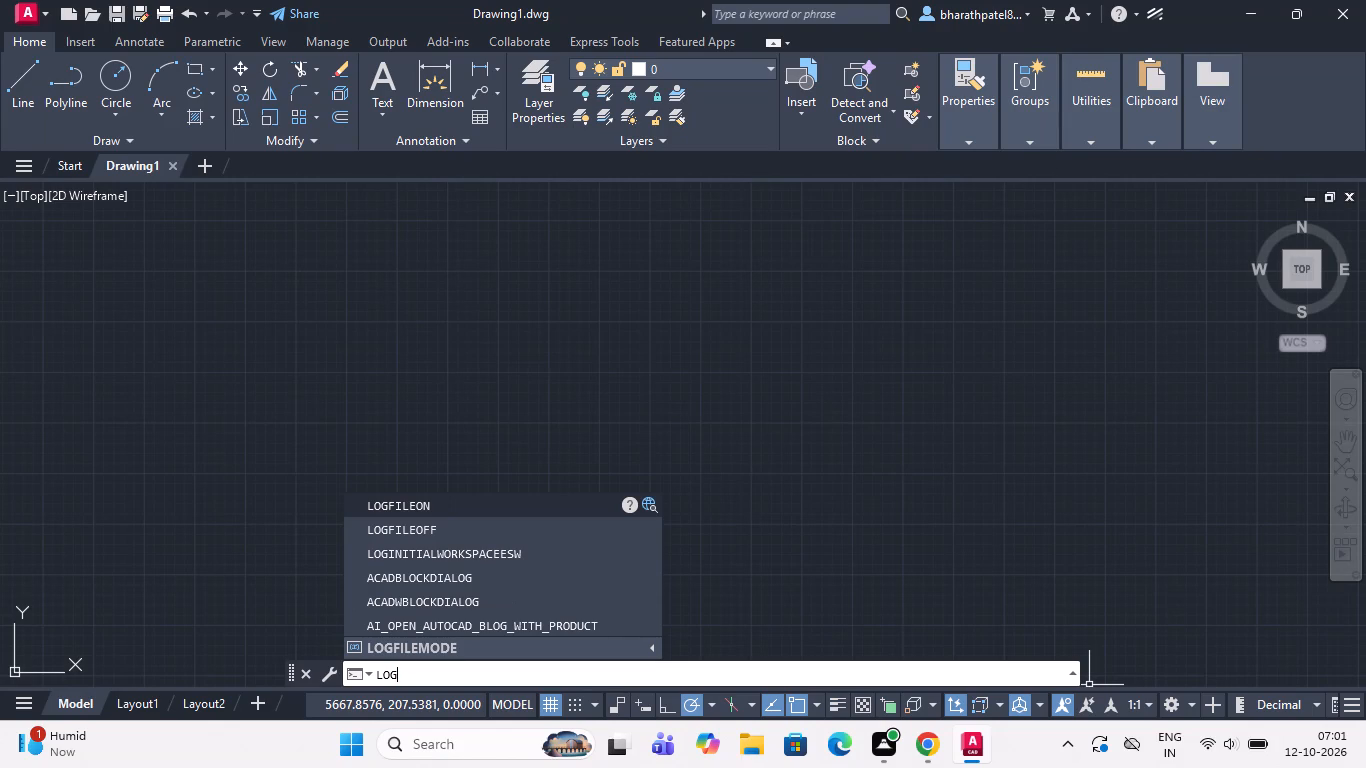
pyautogui.press('Return')
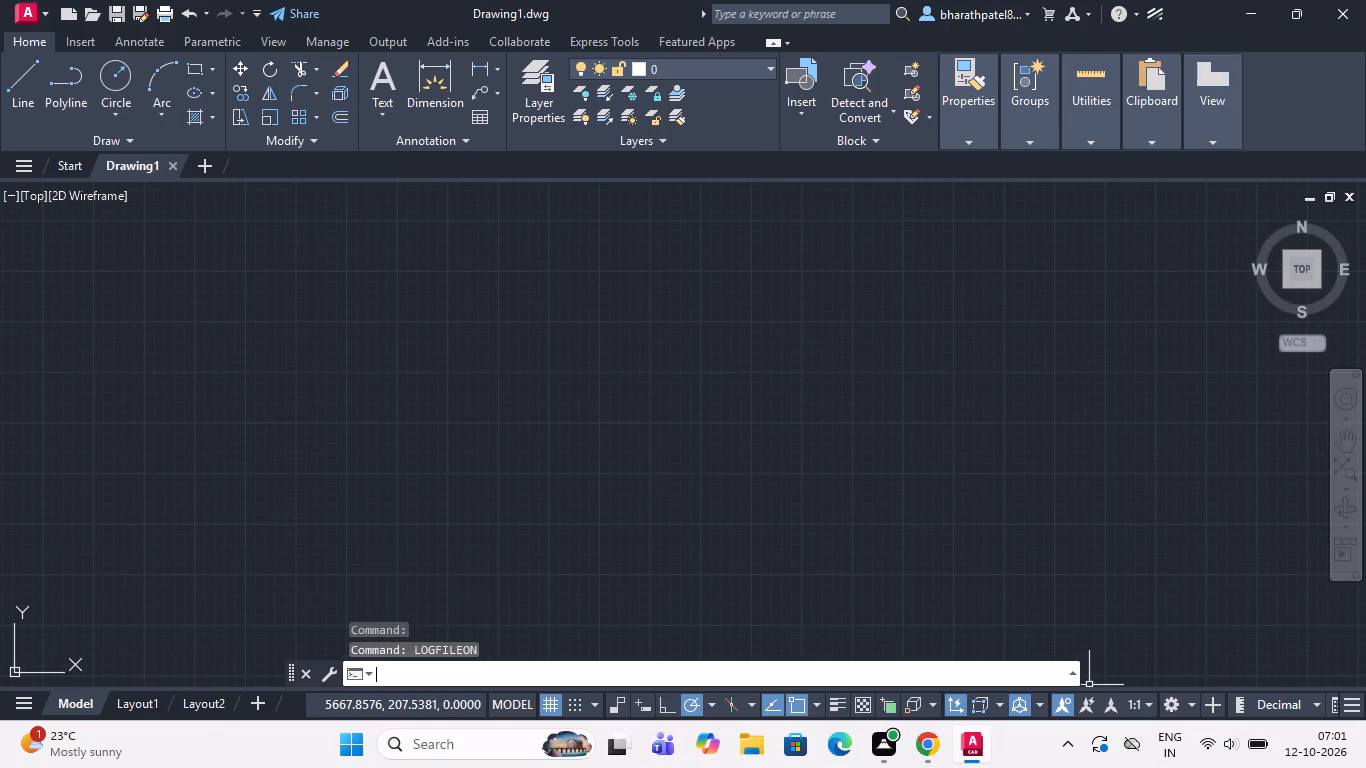
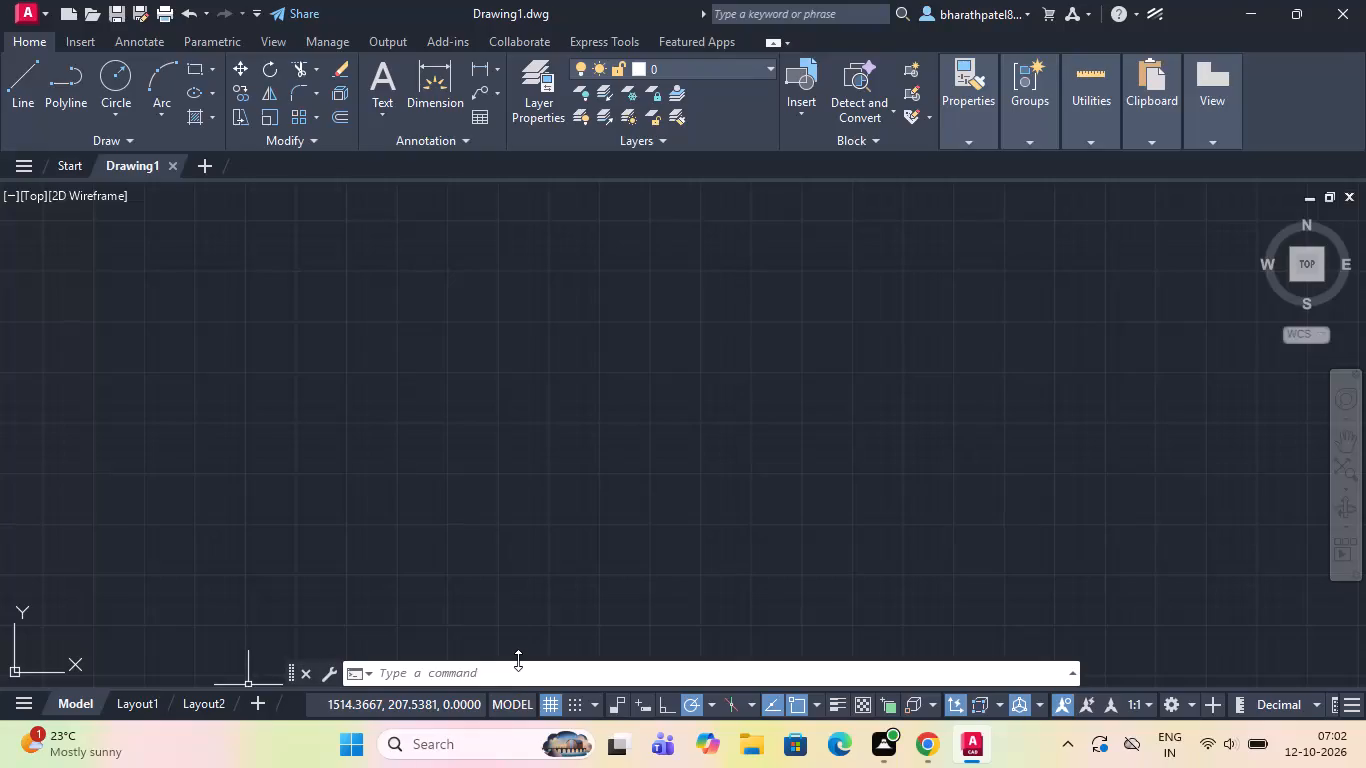
# Turn on log file recording again for the current drawing with the LOGFILEON command.
pyautogui.write('lo')
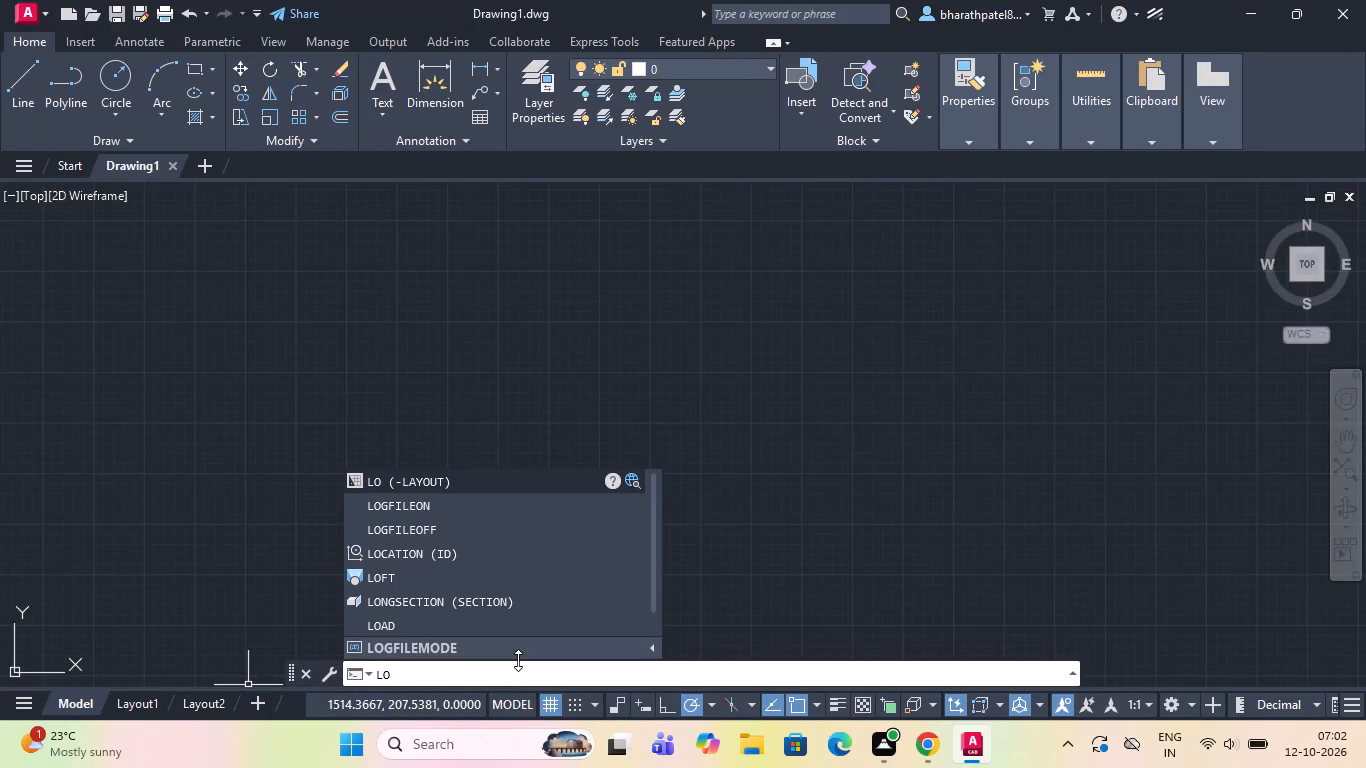
pyautogui.press('g')
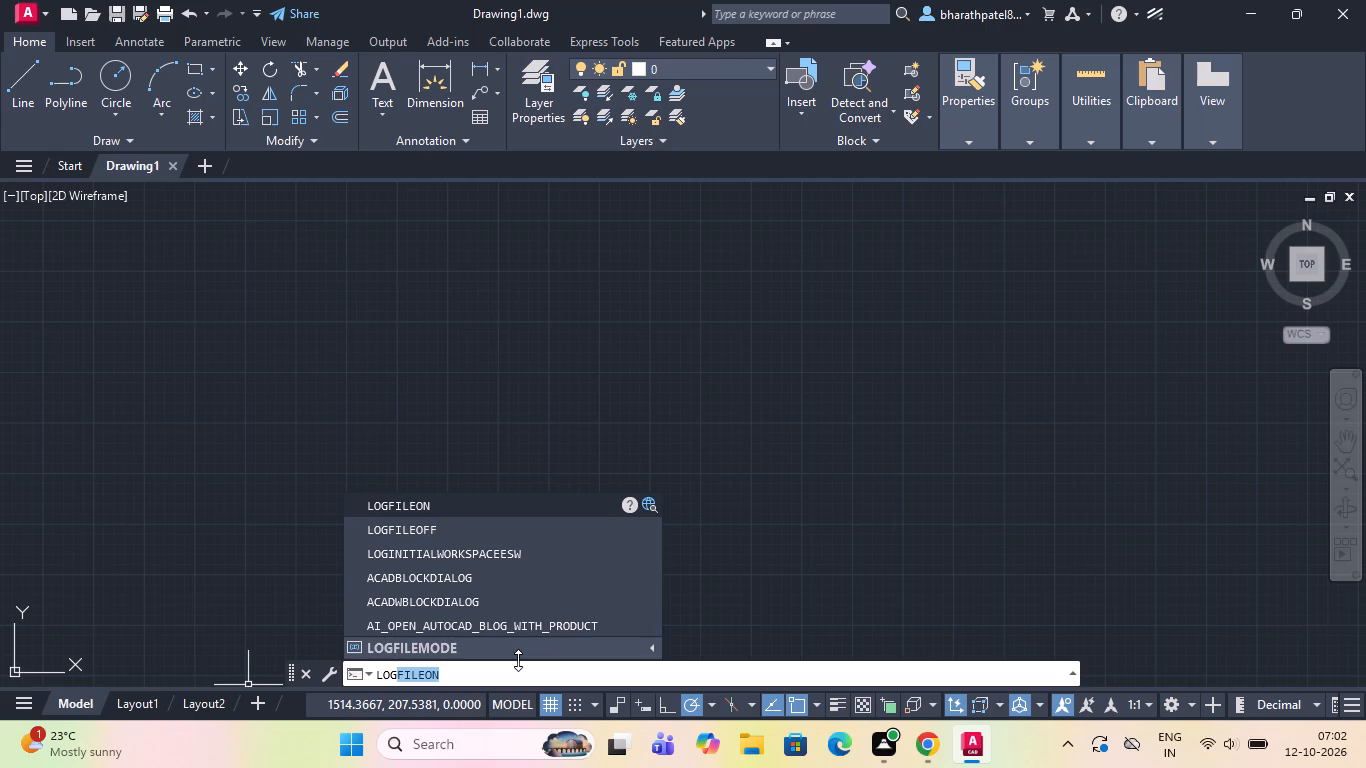
pyautogui.press('Return')
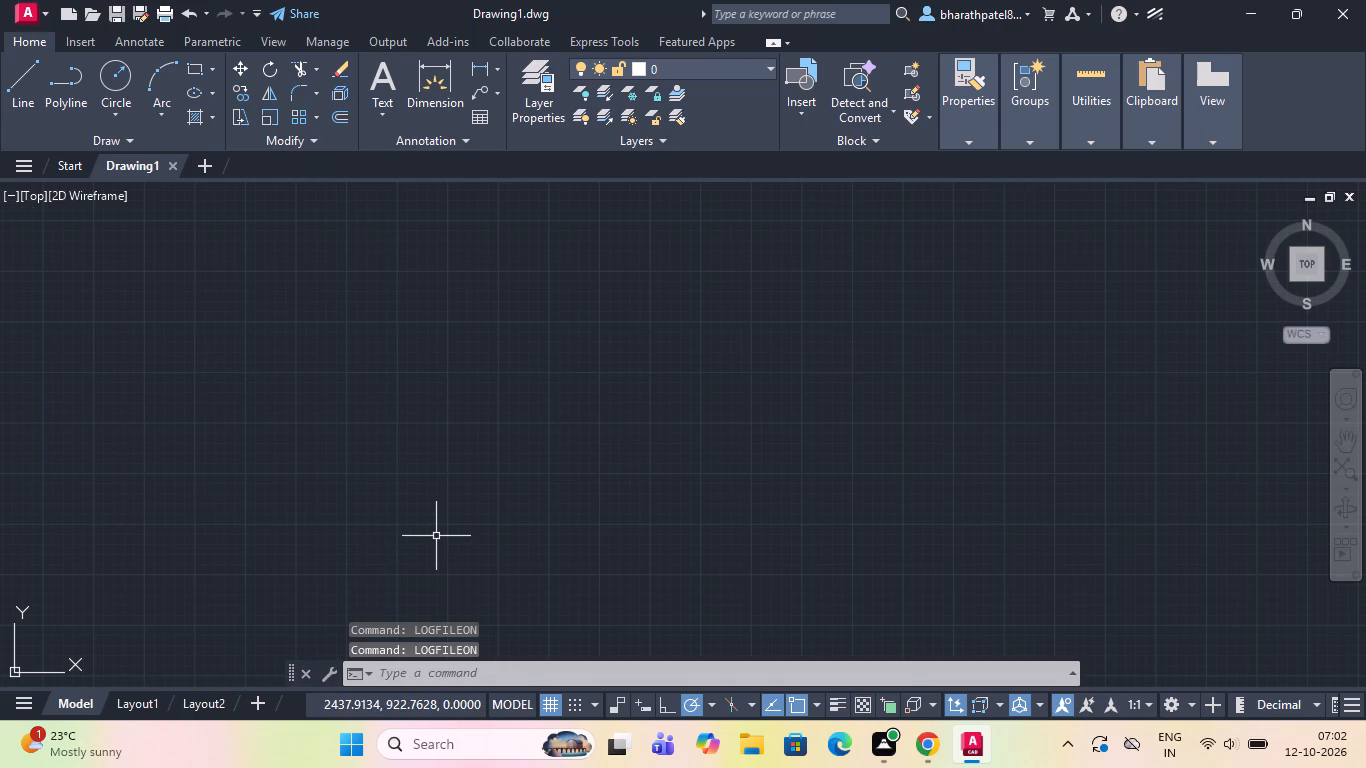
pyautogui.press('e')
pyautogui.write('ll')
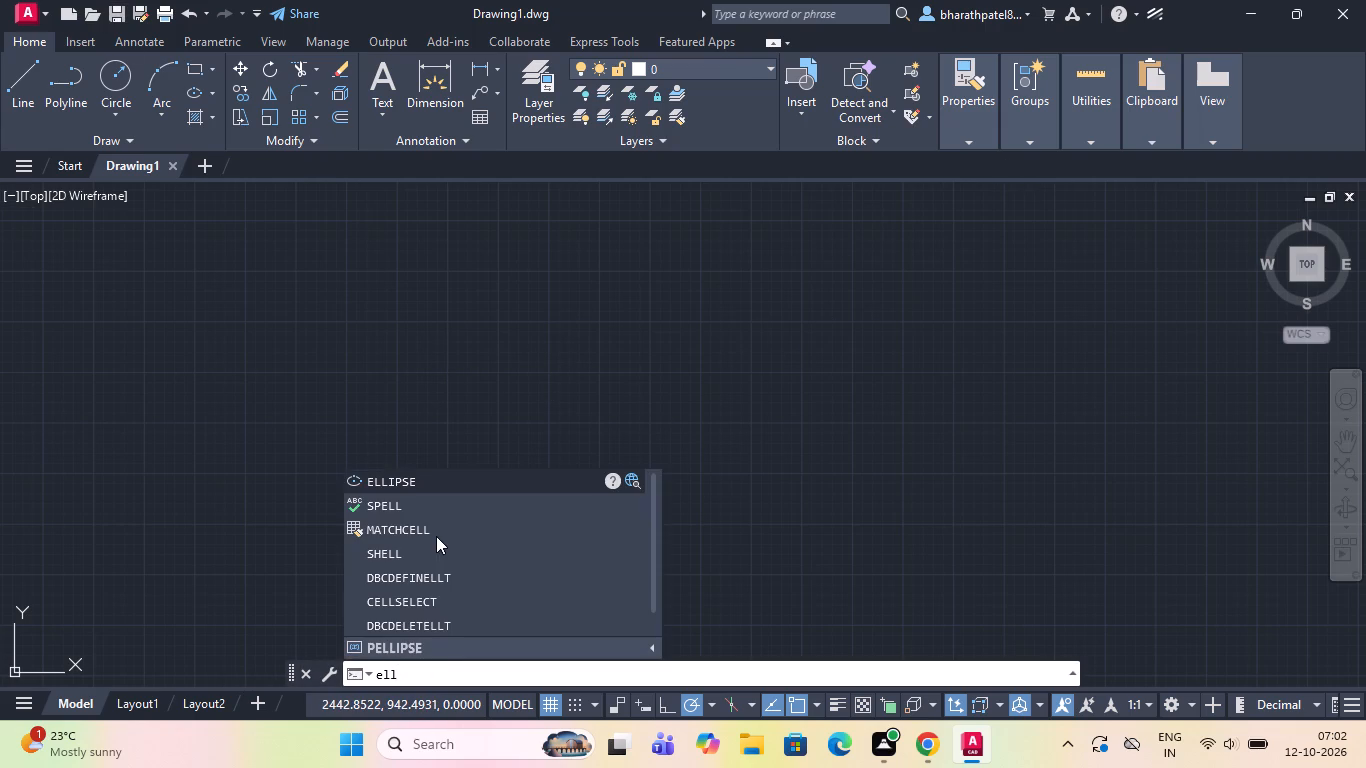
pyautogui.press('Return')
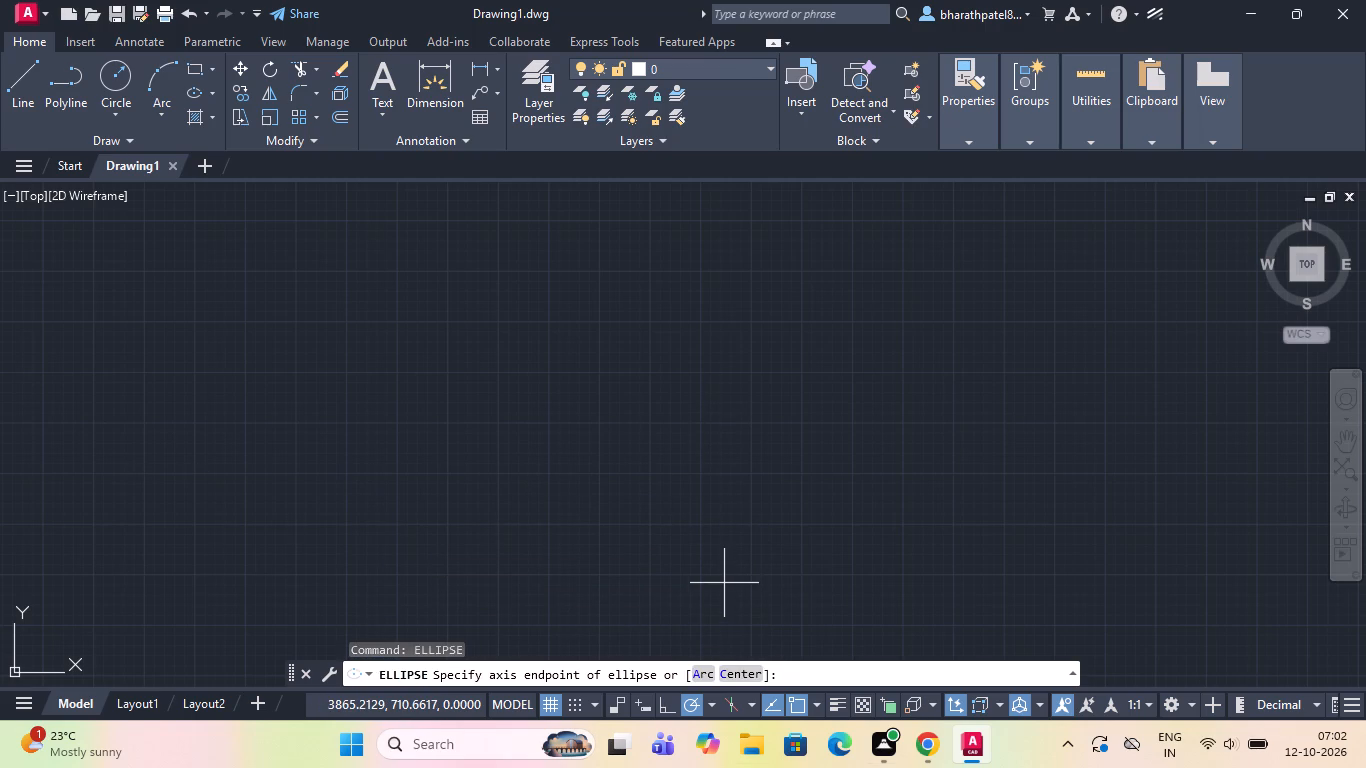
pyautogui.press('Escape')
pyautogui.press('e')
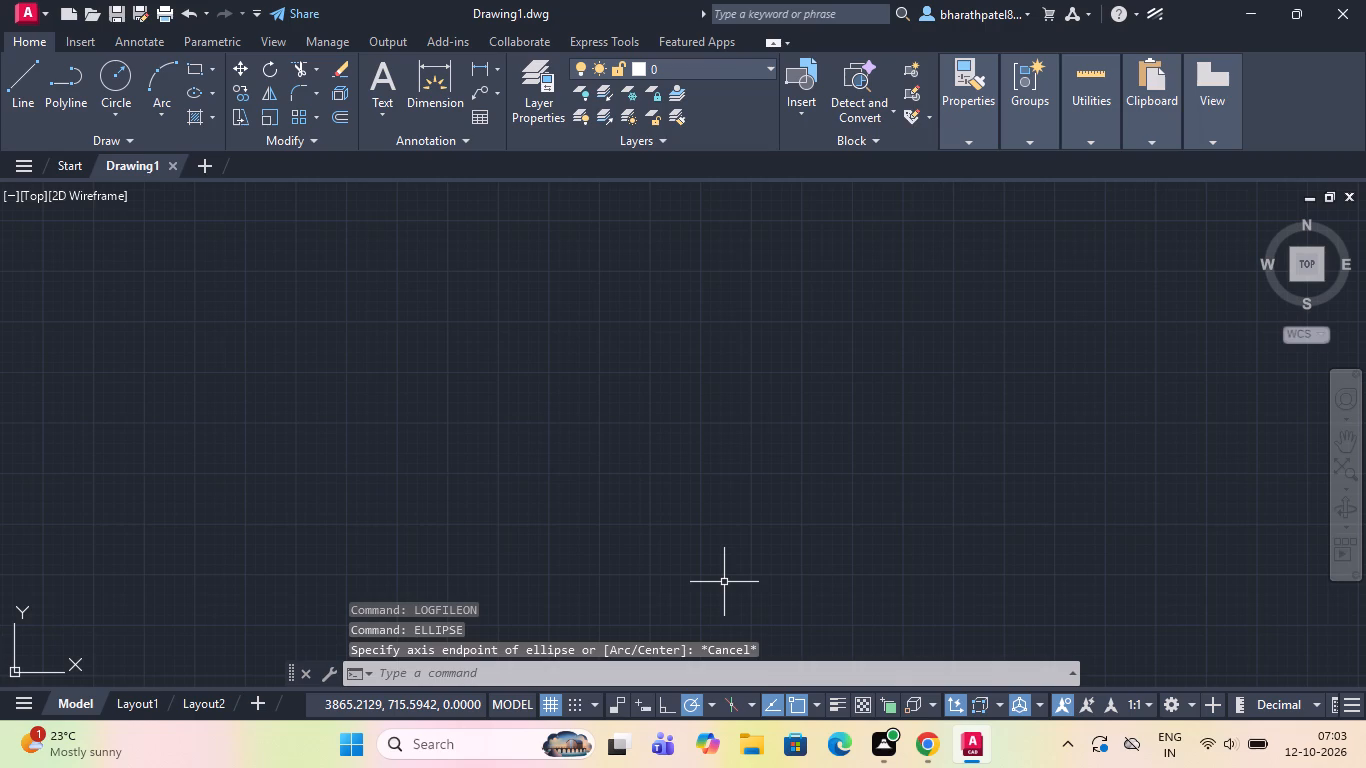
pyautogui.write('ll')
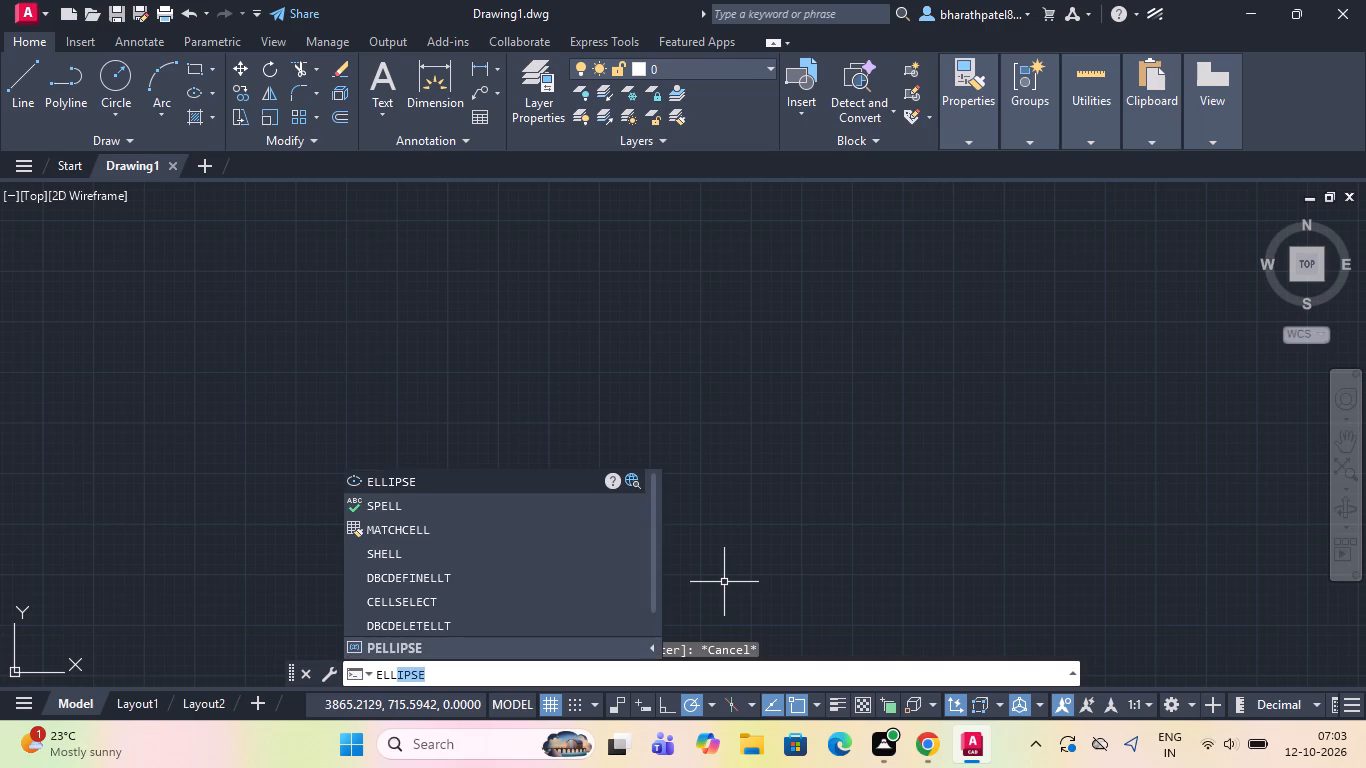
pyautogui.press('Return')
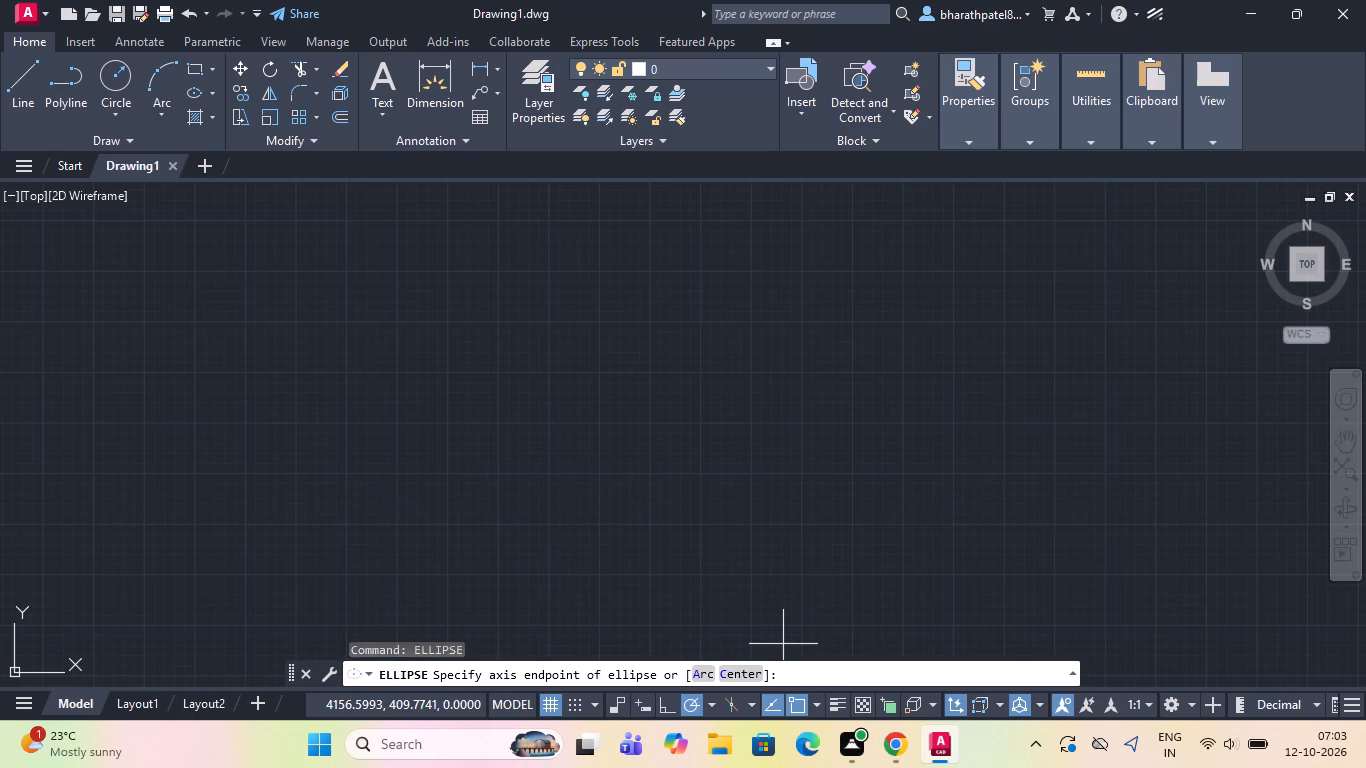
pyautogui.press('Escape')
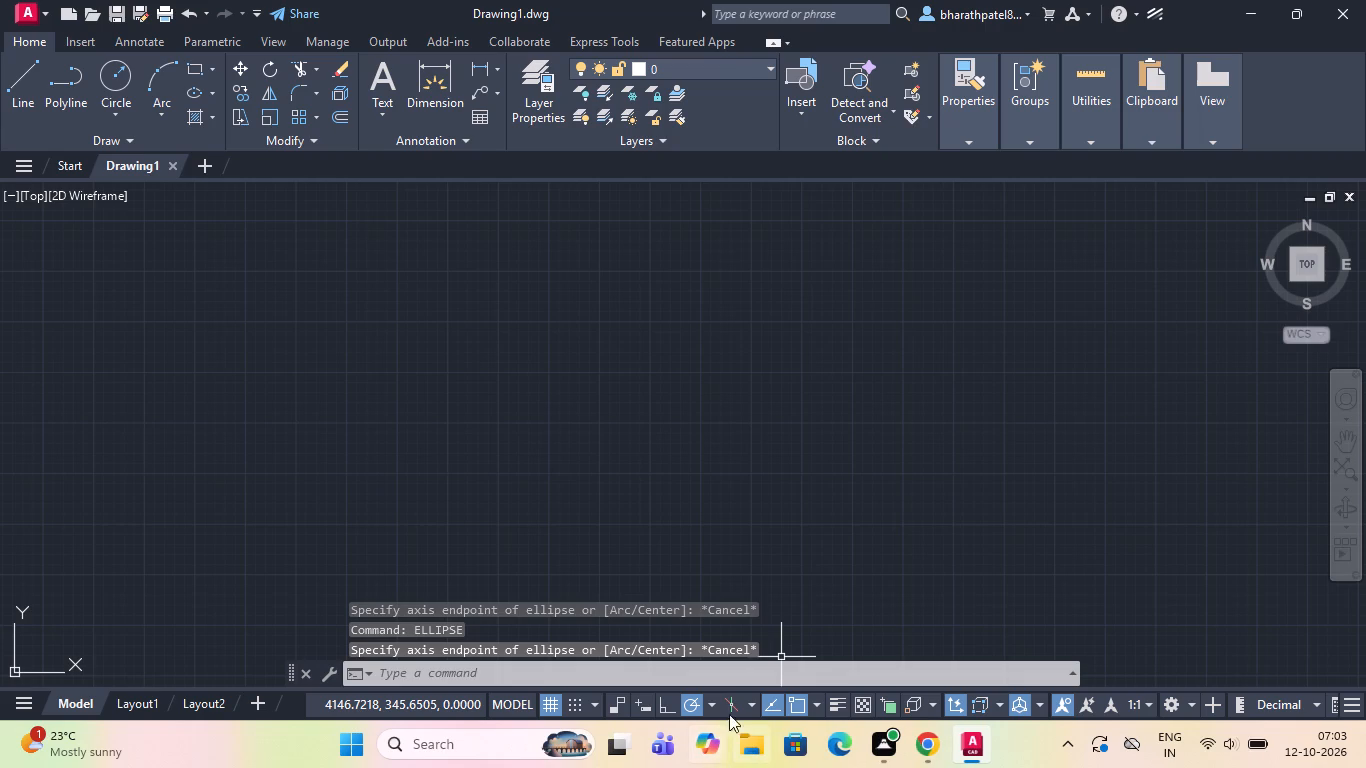
# Turn on isometric drafting and set the active isoplane to Top.
pyautogui.click(730, 704)
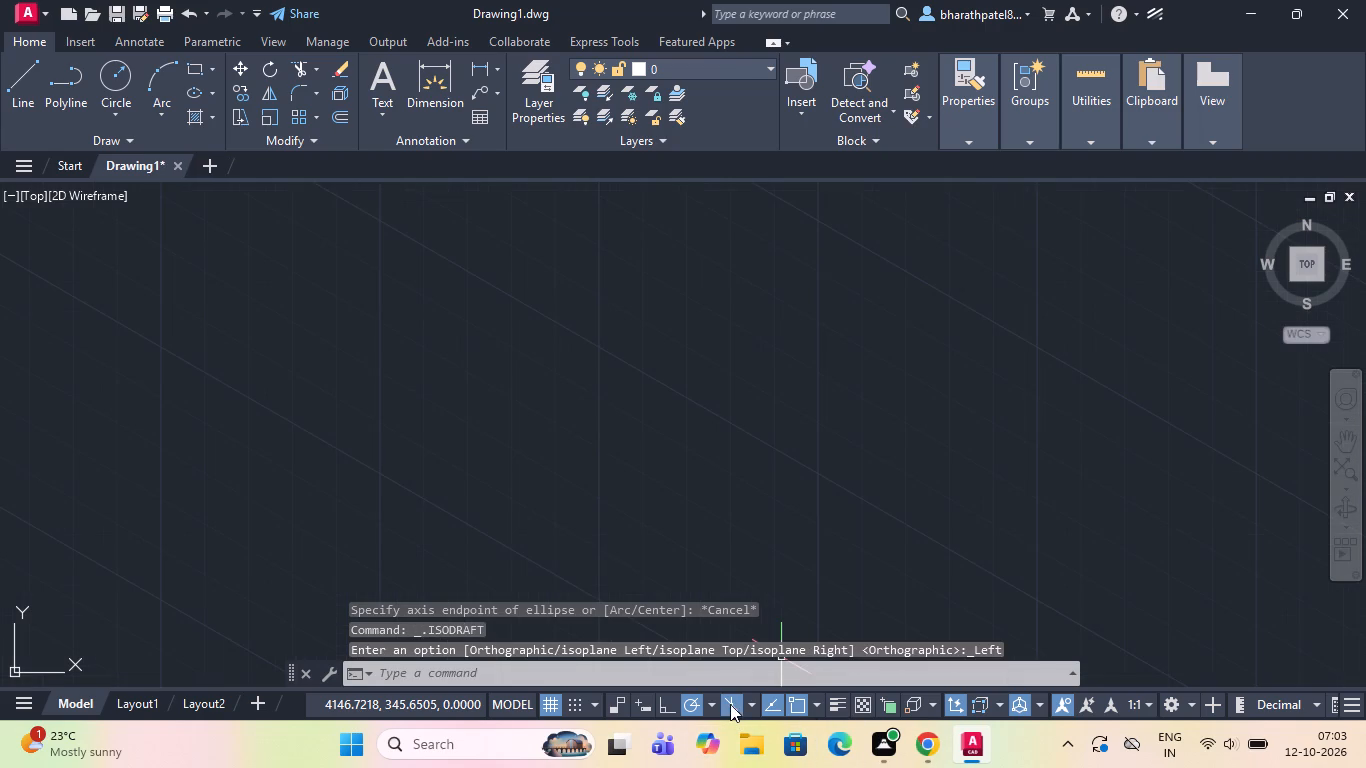
pyautogui.click(752, 702)
pyautogui.click(762, 639)
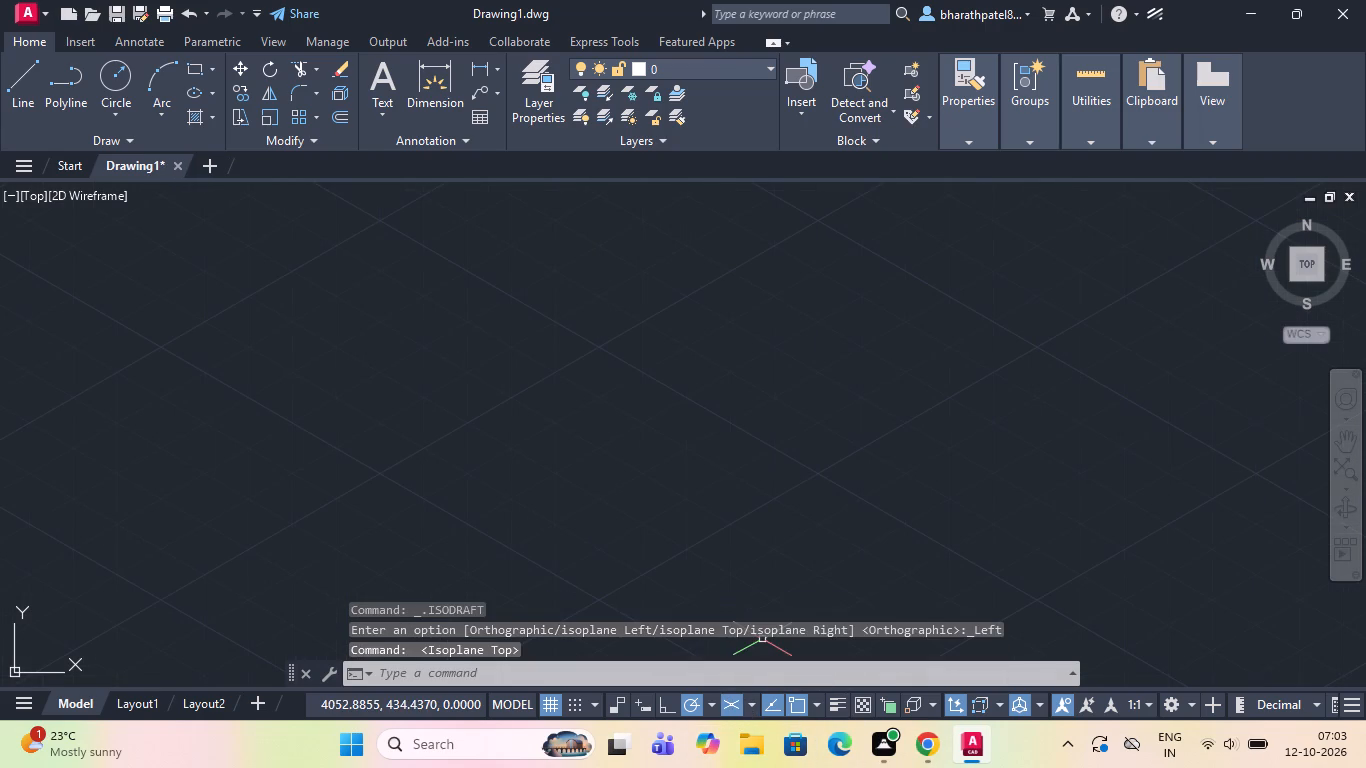
pyautogui.click(535, 454)
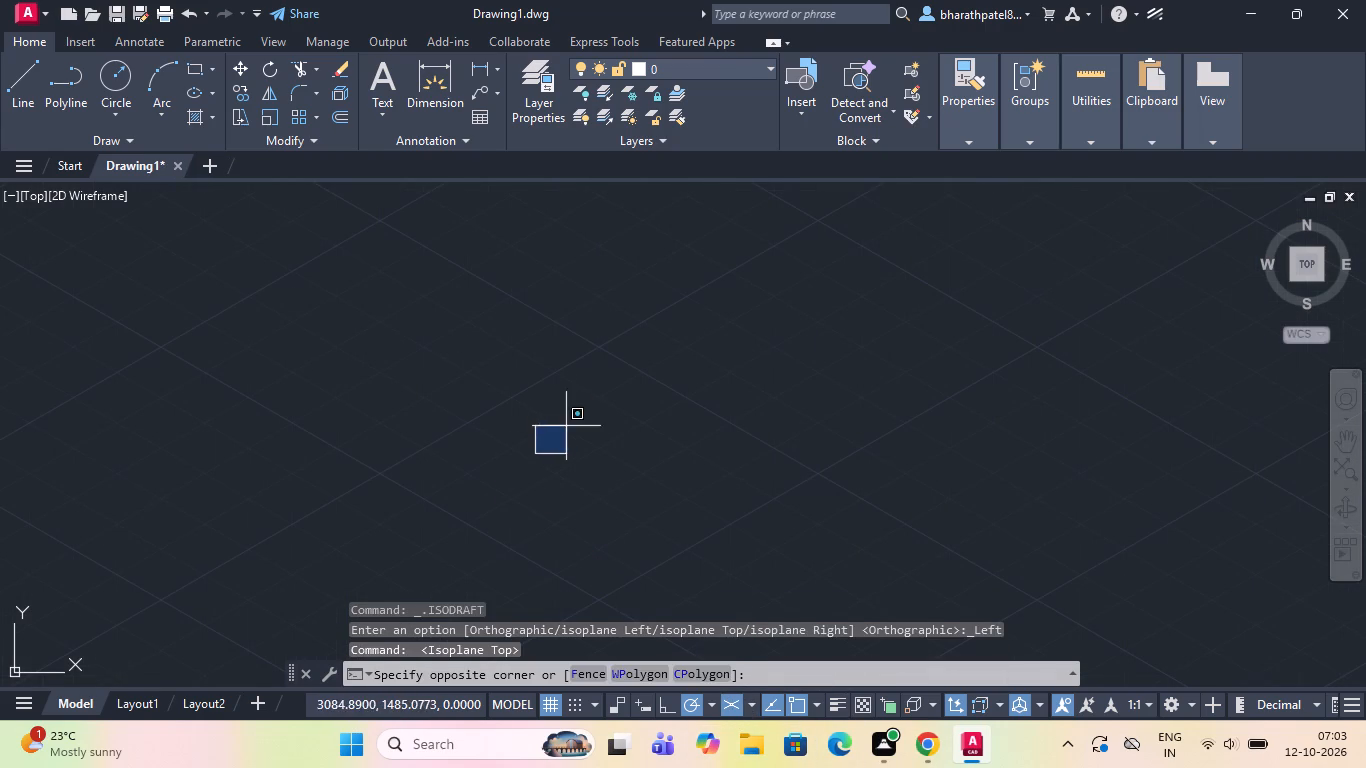
pyautogui.click(565, 427)
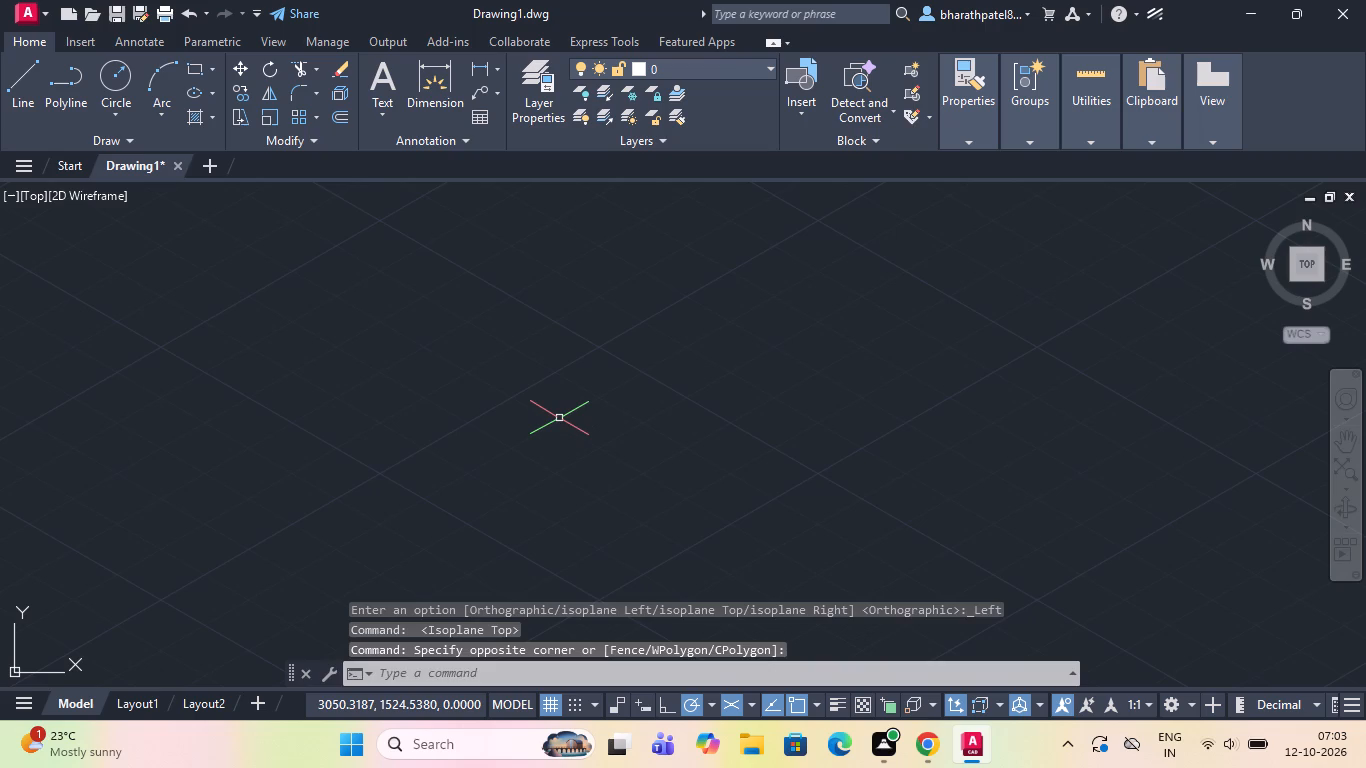
# Draw an isocircle of radius 20 in the empty drawing area with the Ellipse command, oriented to the right isoplane.
pyautogui.press('e')
pyautogui.write('ll')
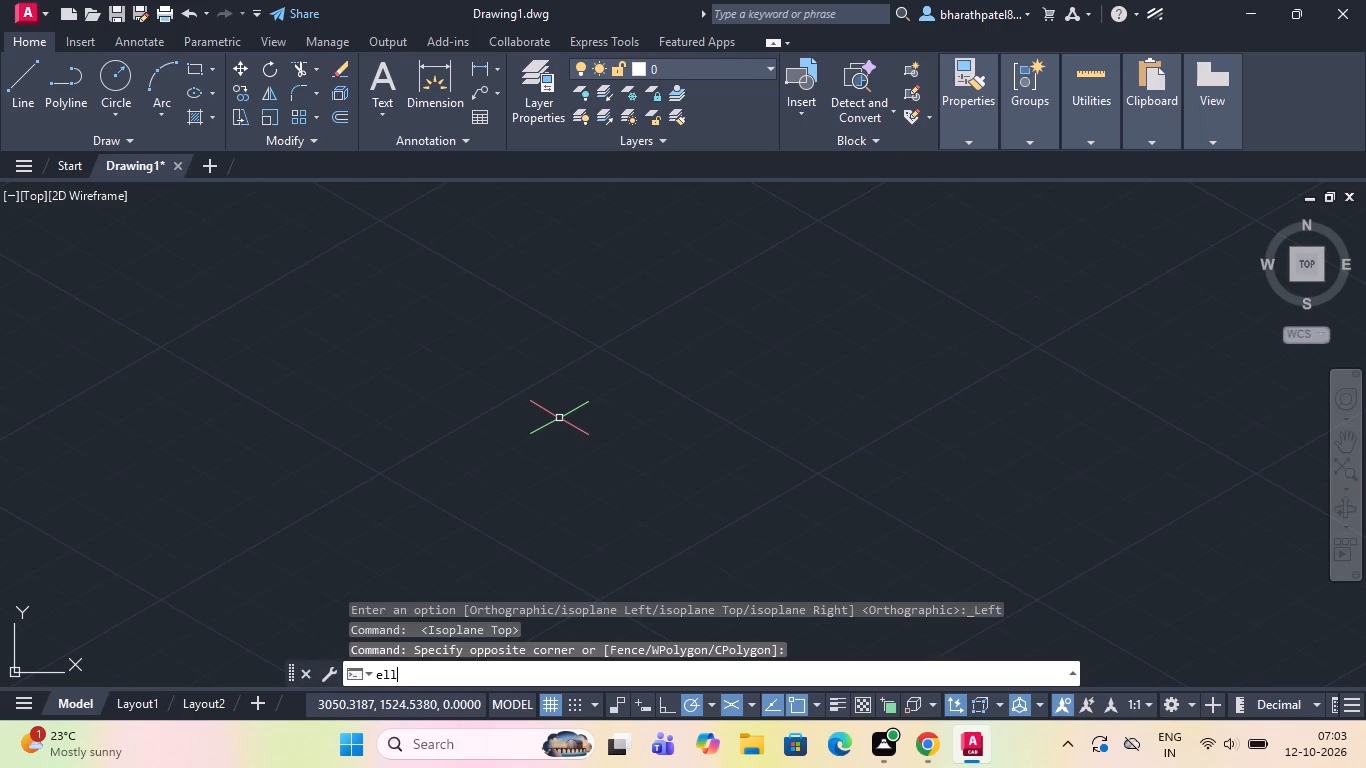
pyautogui.press('Return')
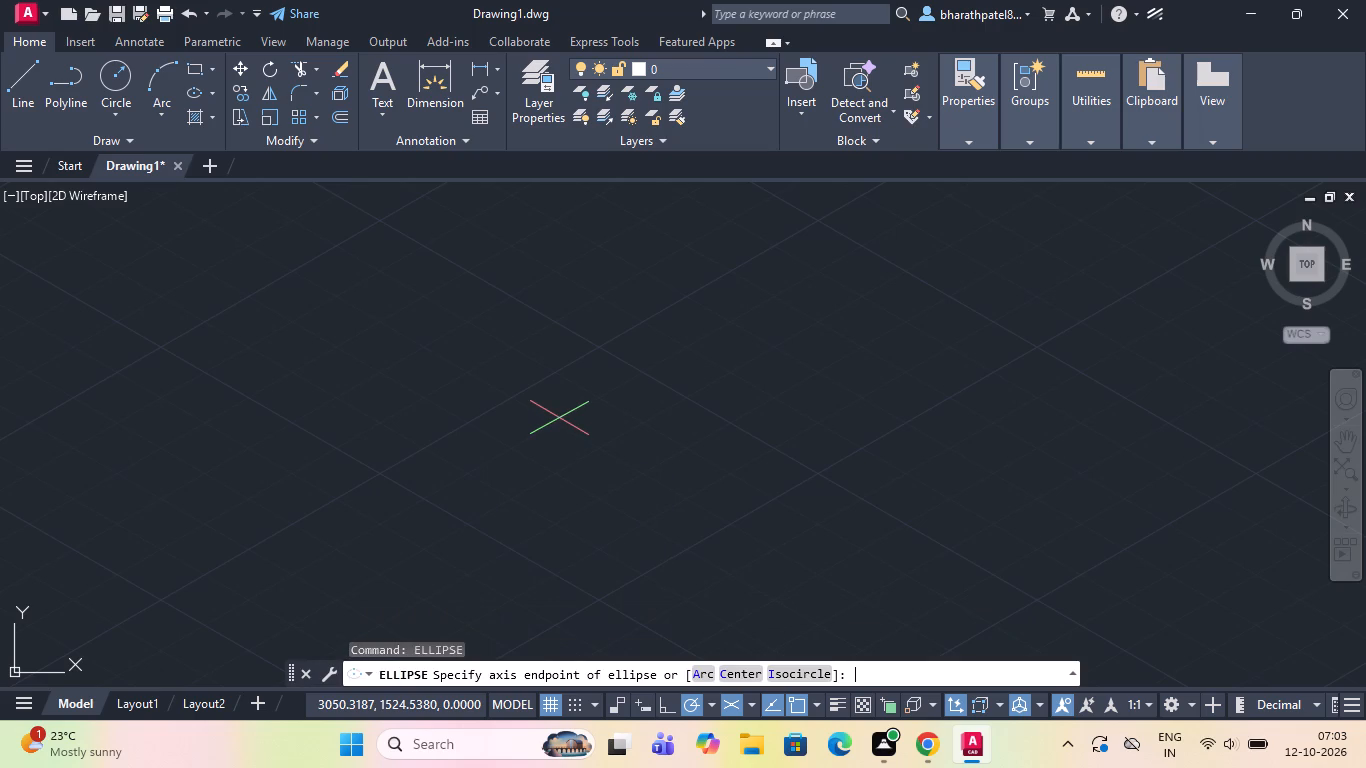
pyautogui.click(773, 674)
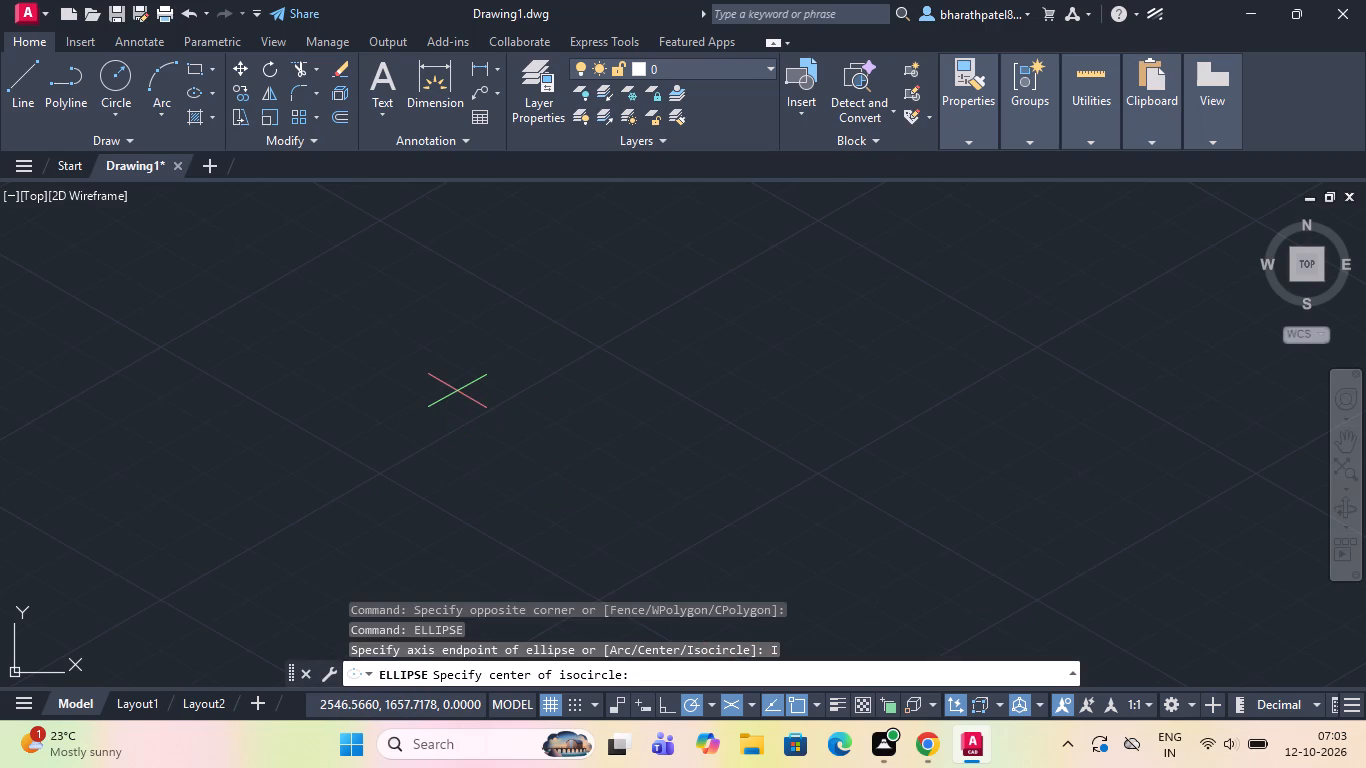
pyautogui.click(453, 374)
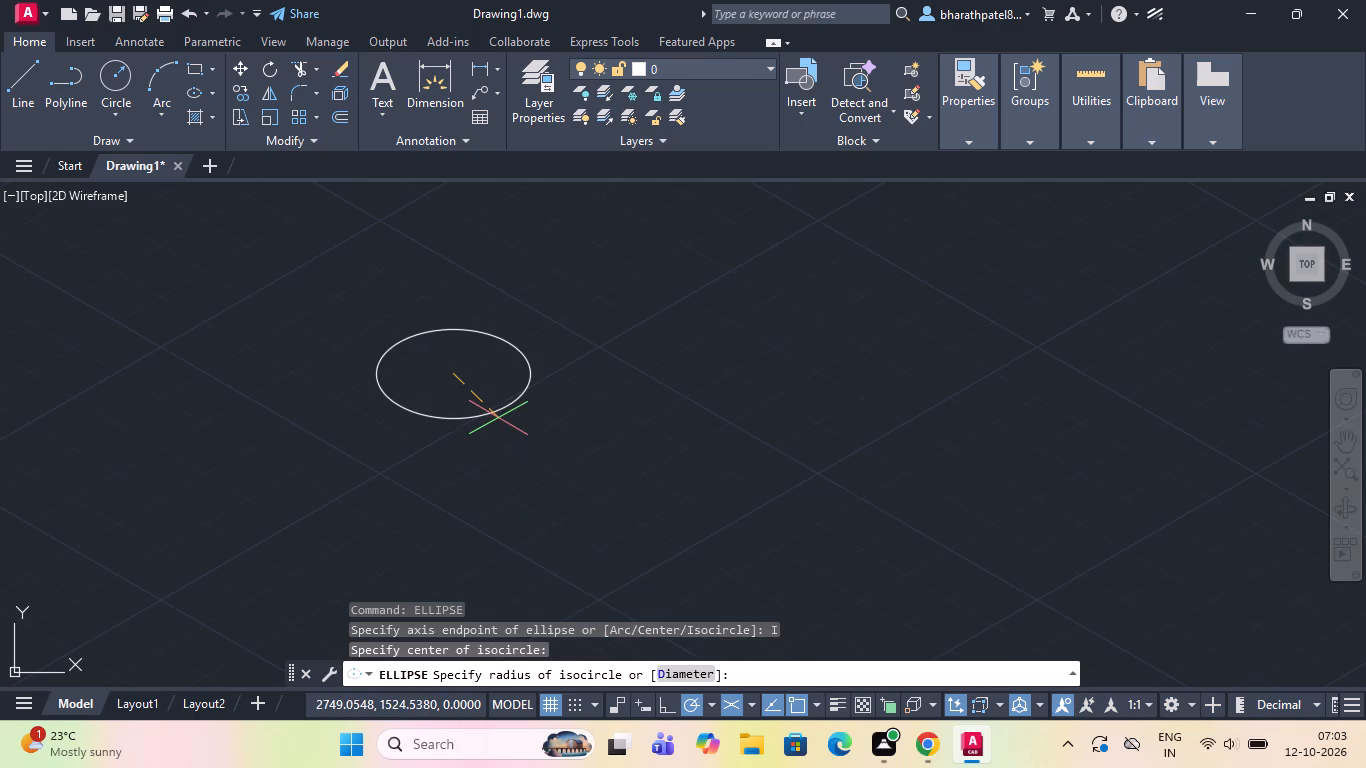
pyautogui.press('F5')
pyautogui.press('F5')
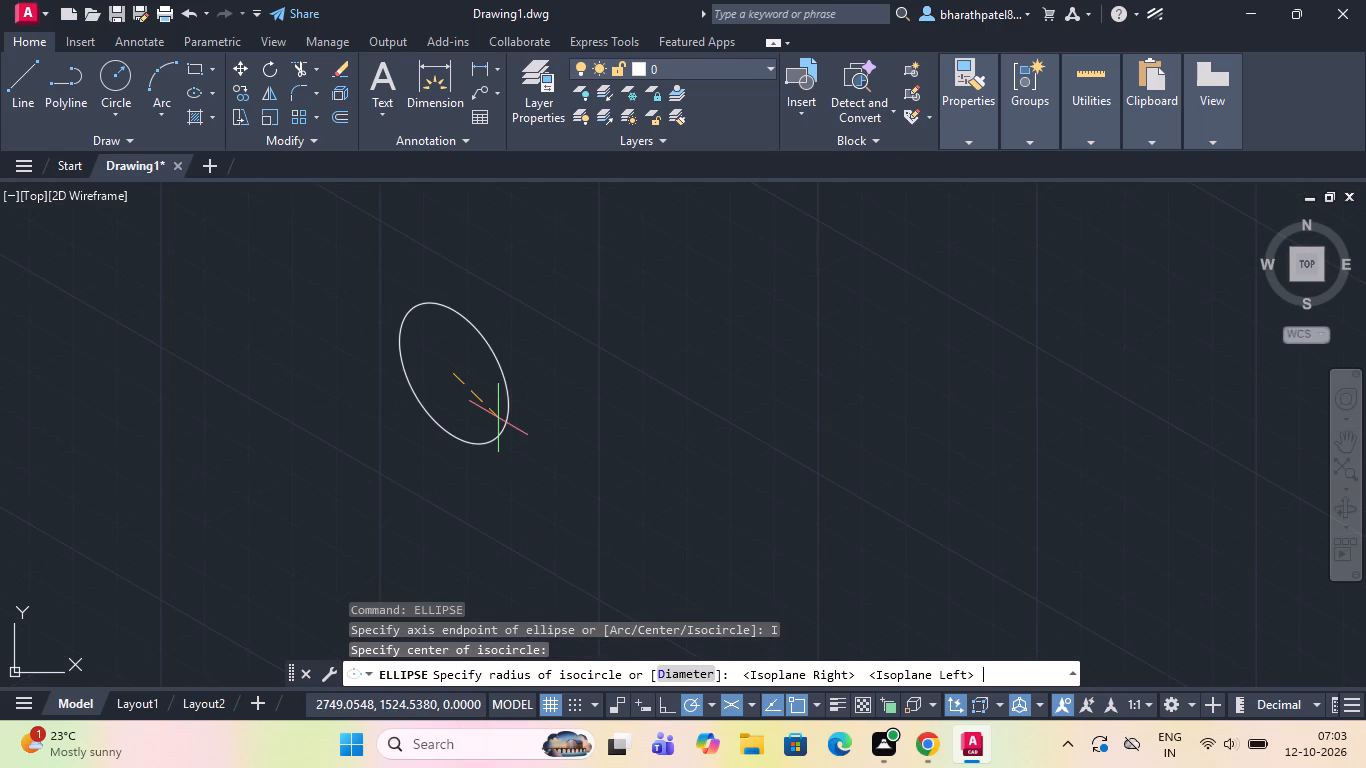
pyautogui.press('F5')
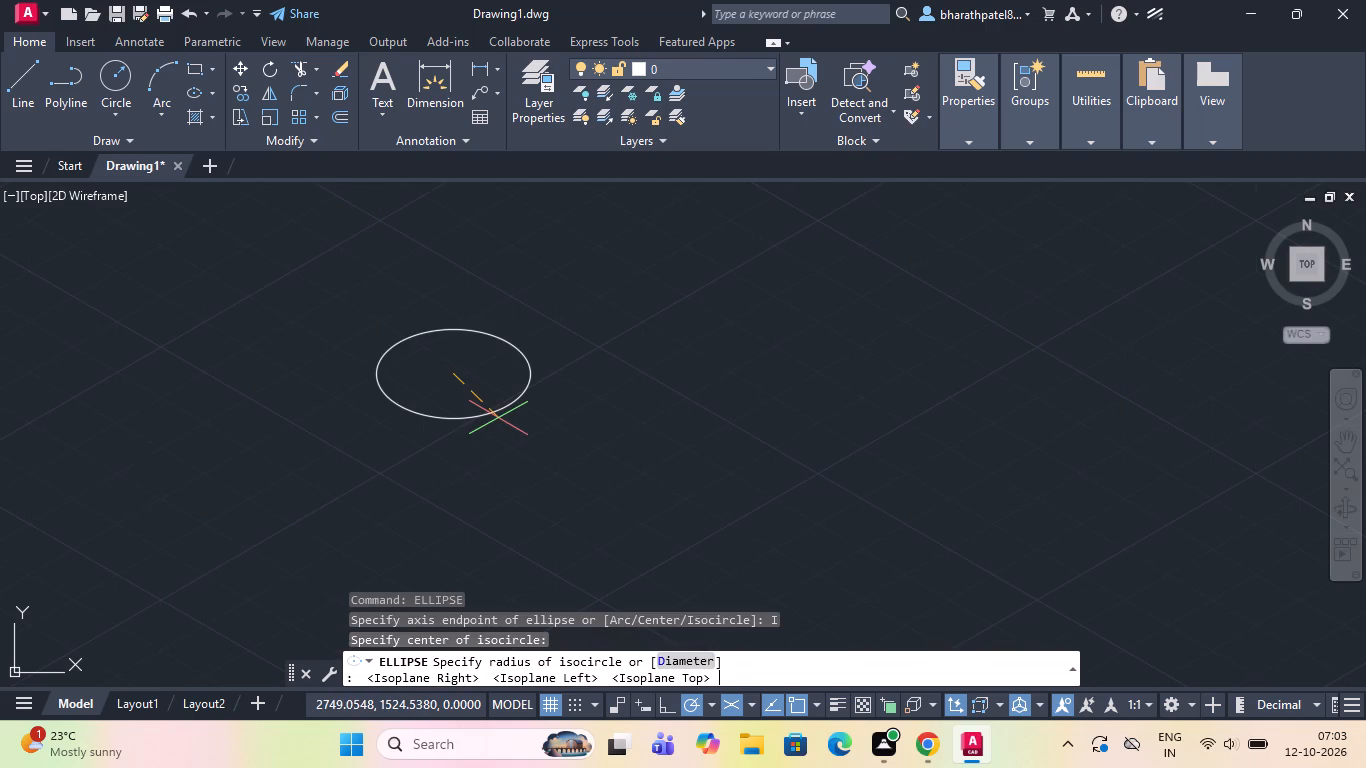
pyautogui.press('F5')
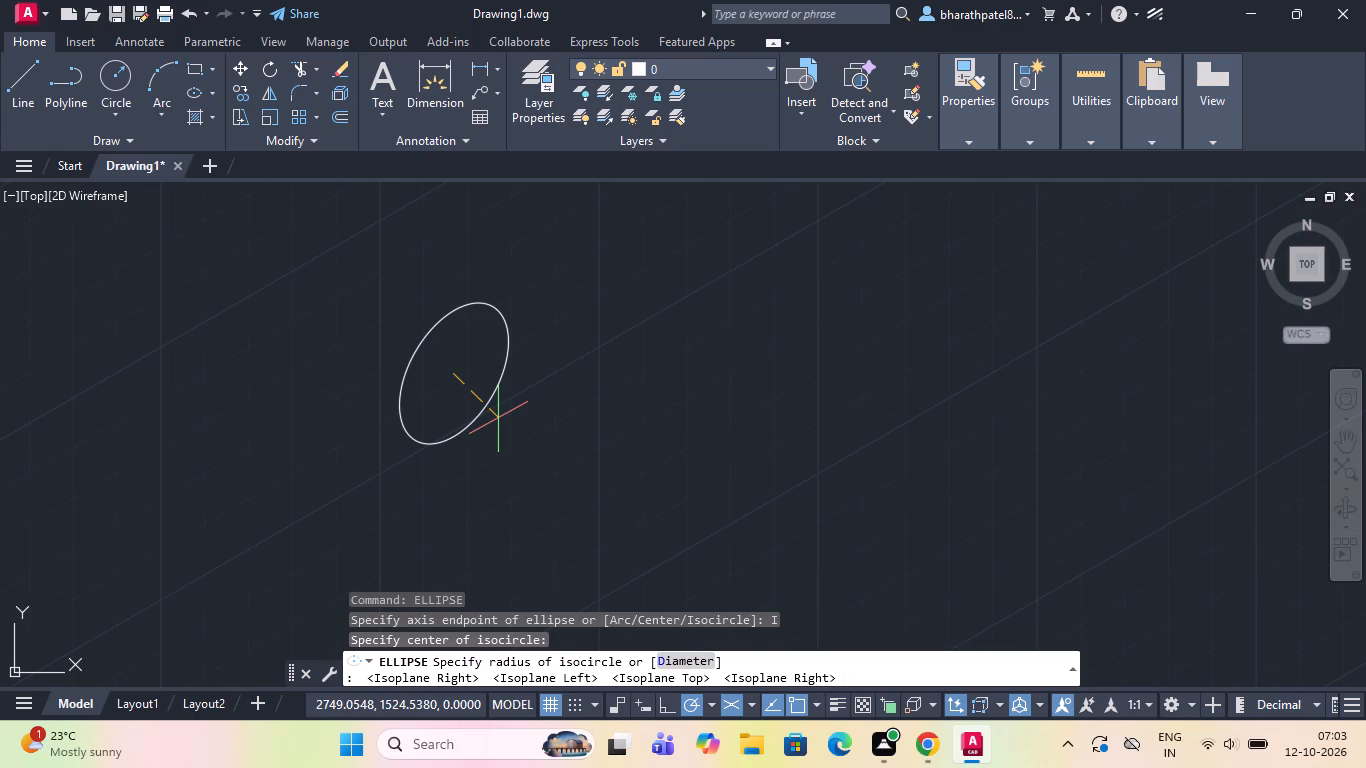
pyautogui.press('F5')
pyautogui.press('F5')
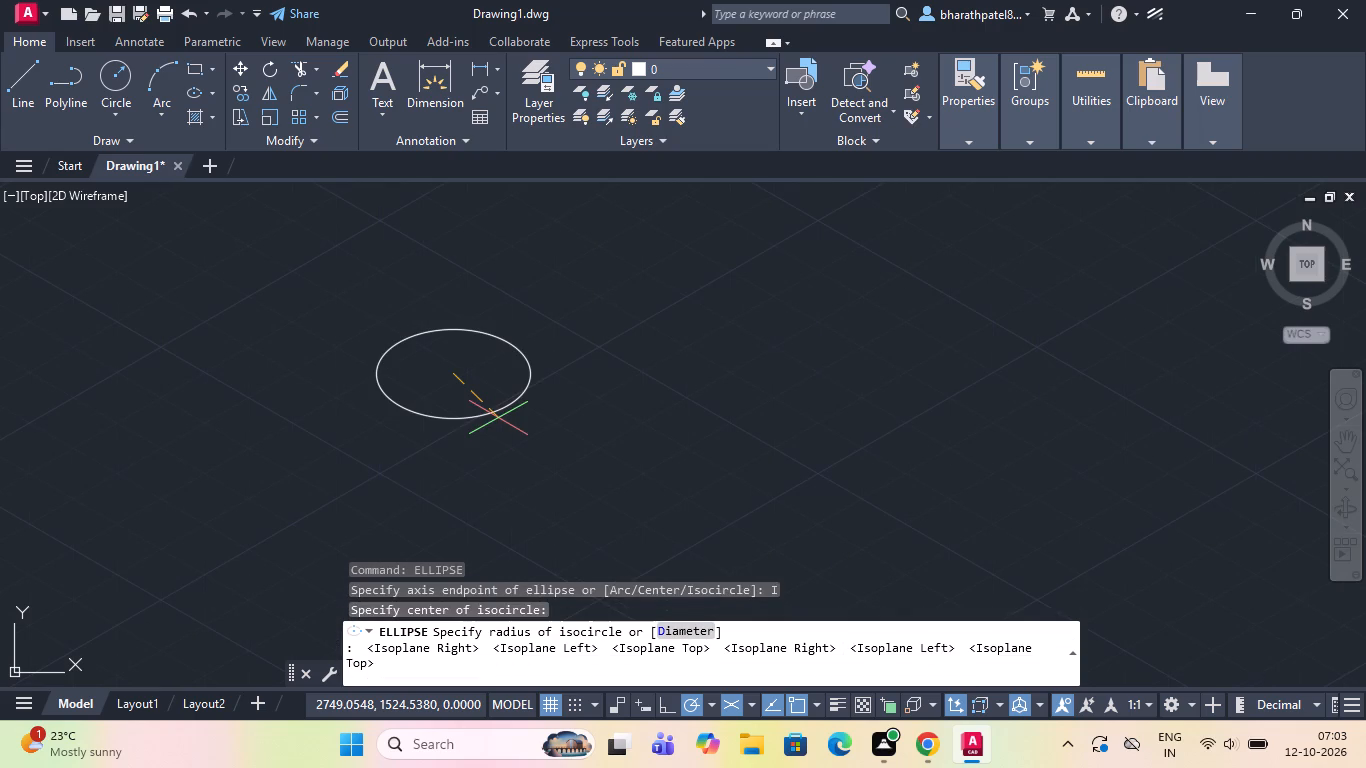
pyautogui.press('F5')
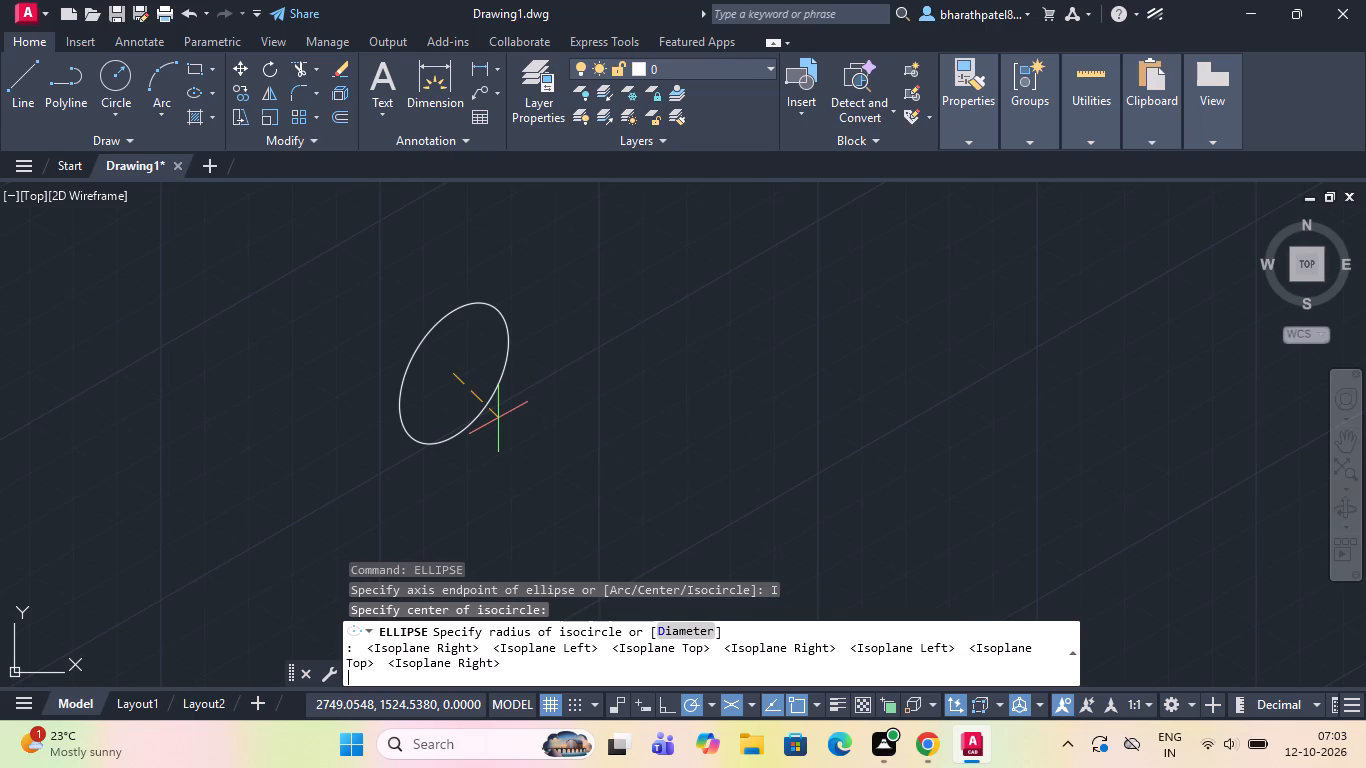
pyautogui.press('2')
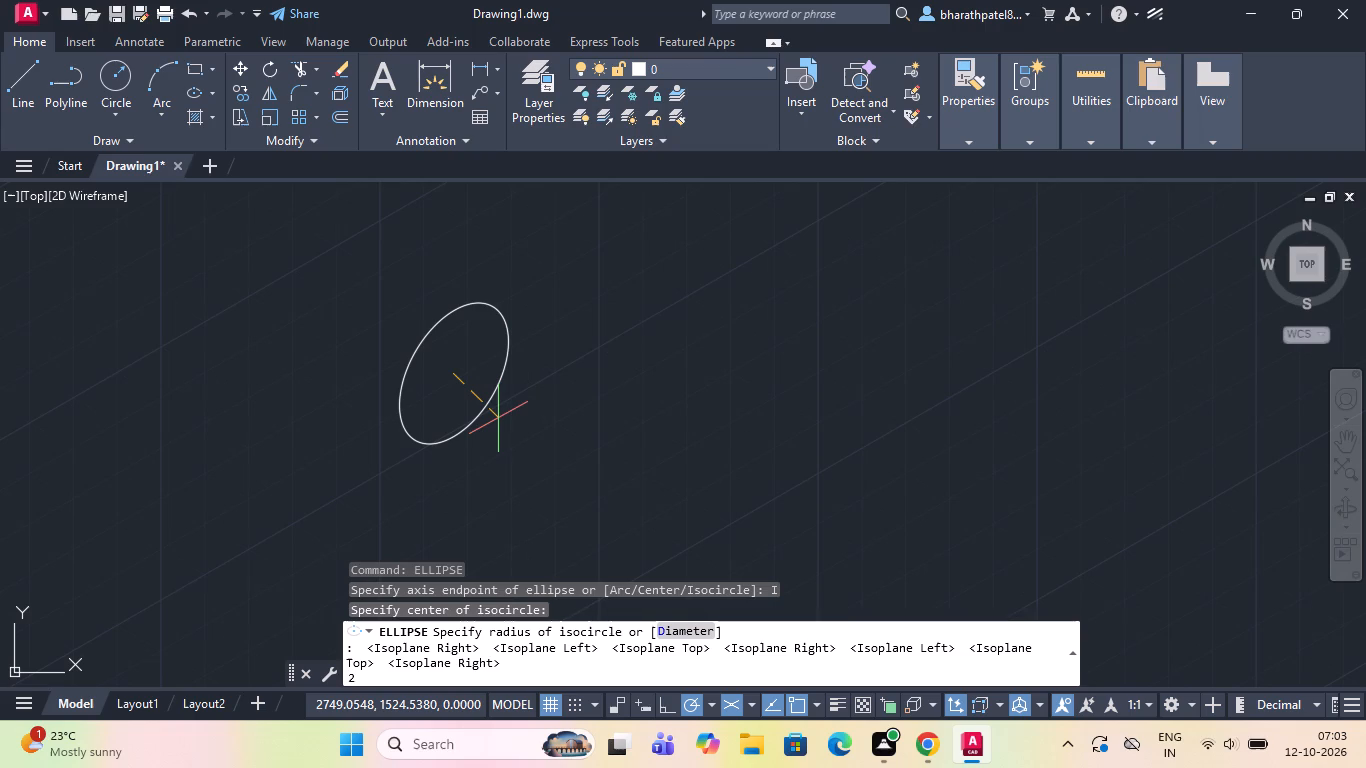
pyautogui.press('0')
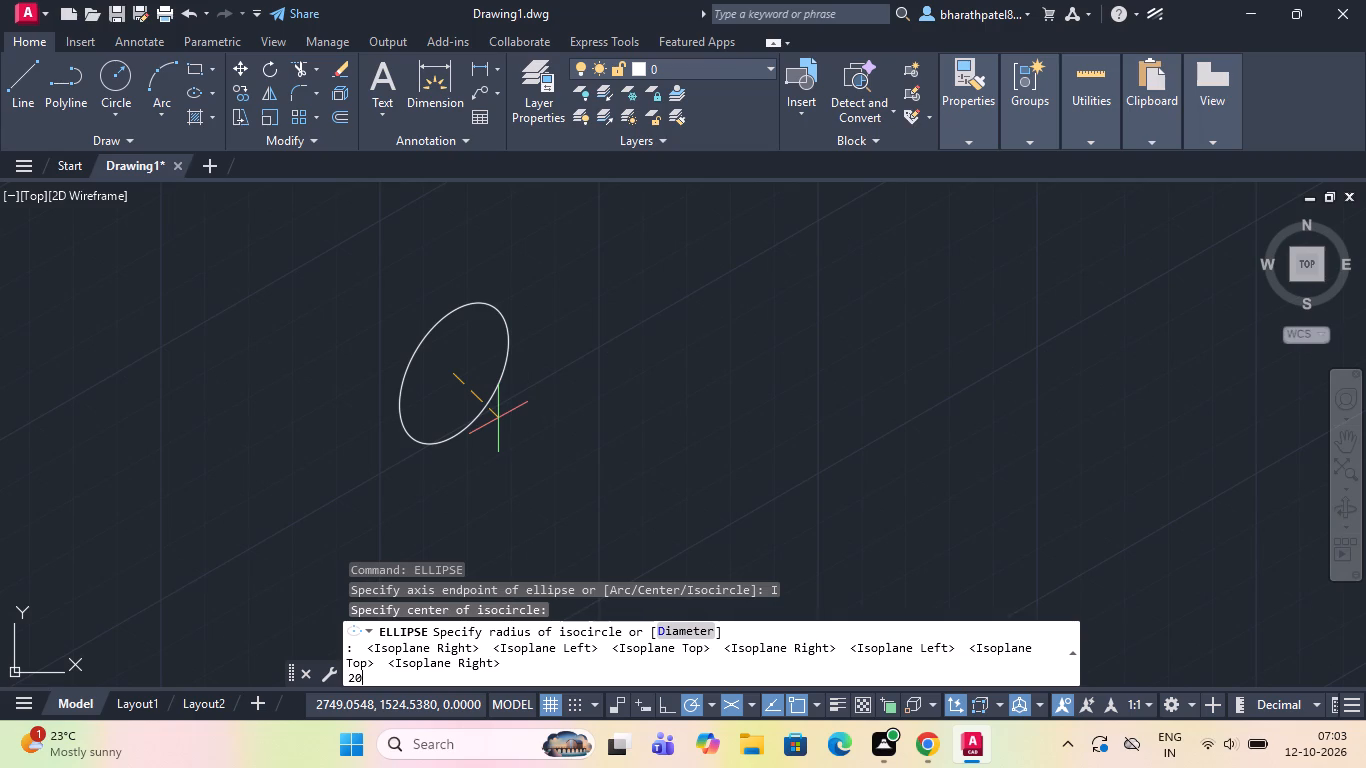
pyautogui.press('Return')
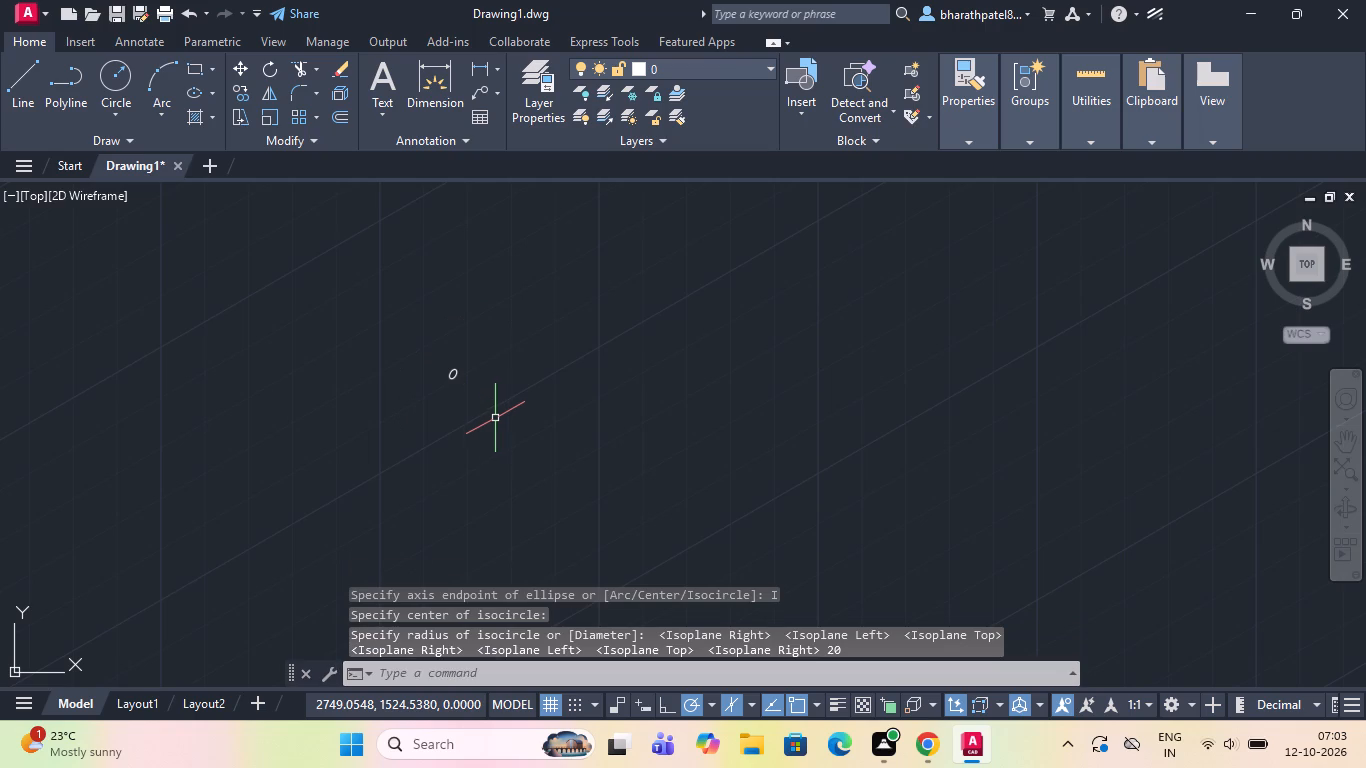
# Draw a second isocircle of radius 30 on the right isoplane, concentric with the first one.
pyautogui.scroll(3, 468, 348)
pyautogui.scroll(4, 389, 492)
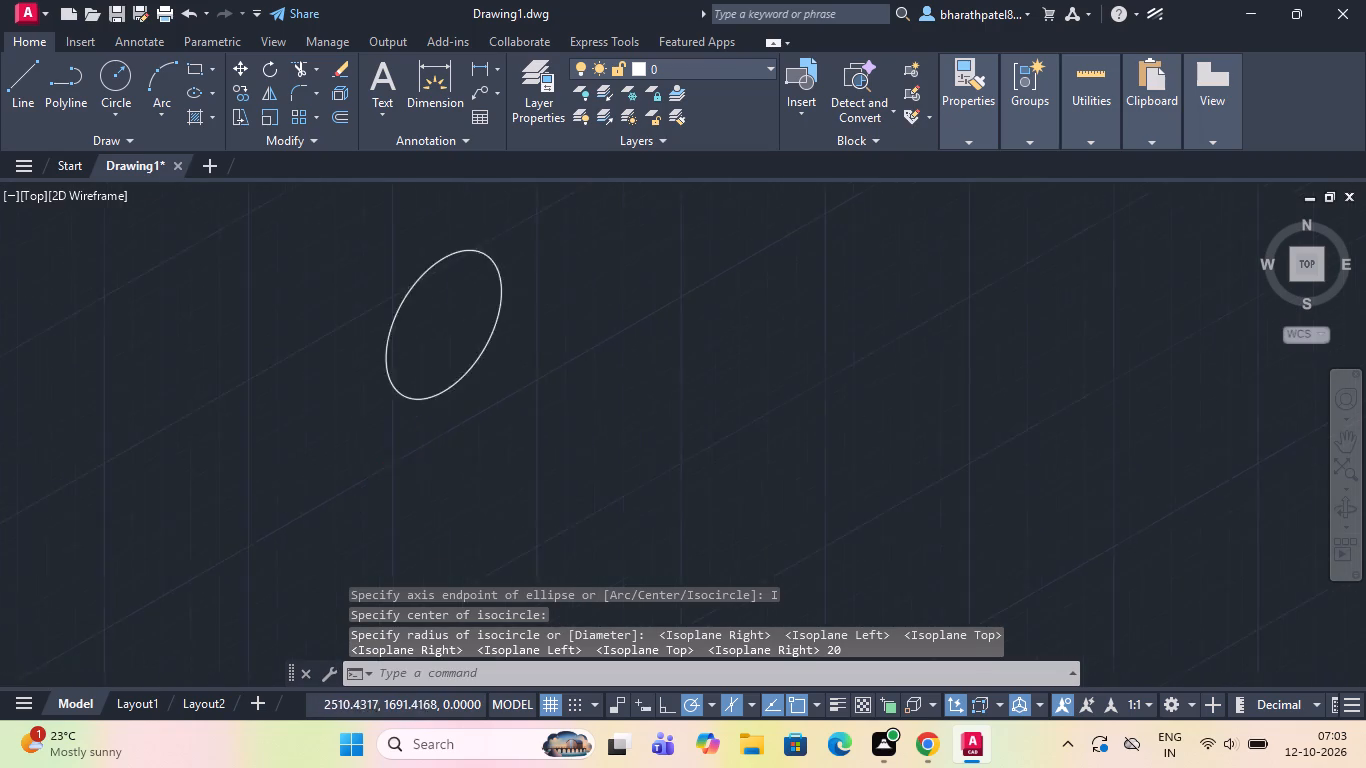
pyautogui.scroll(-2, 389, 492)
pyautogui.scroll(2, 331, 321)
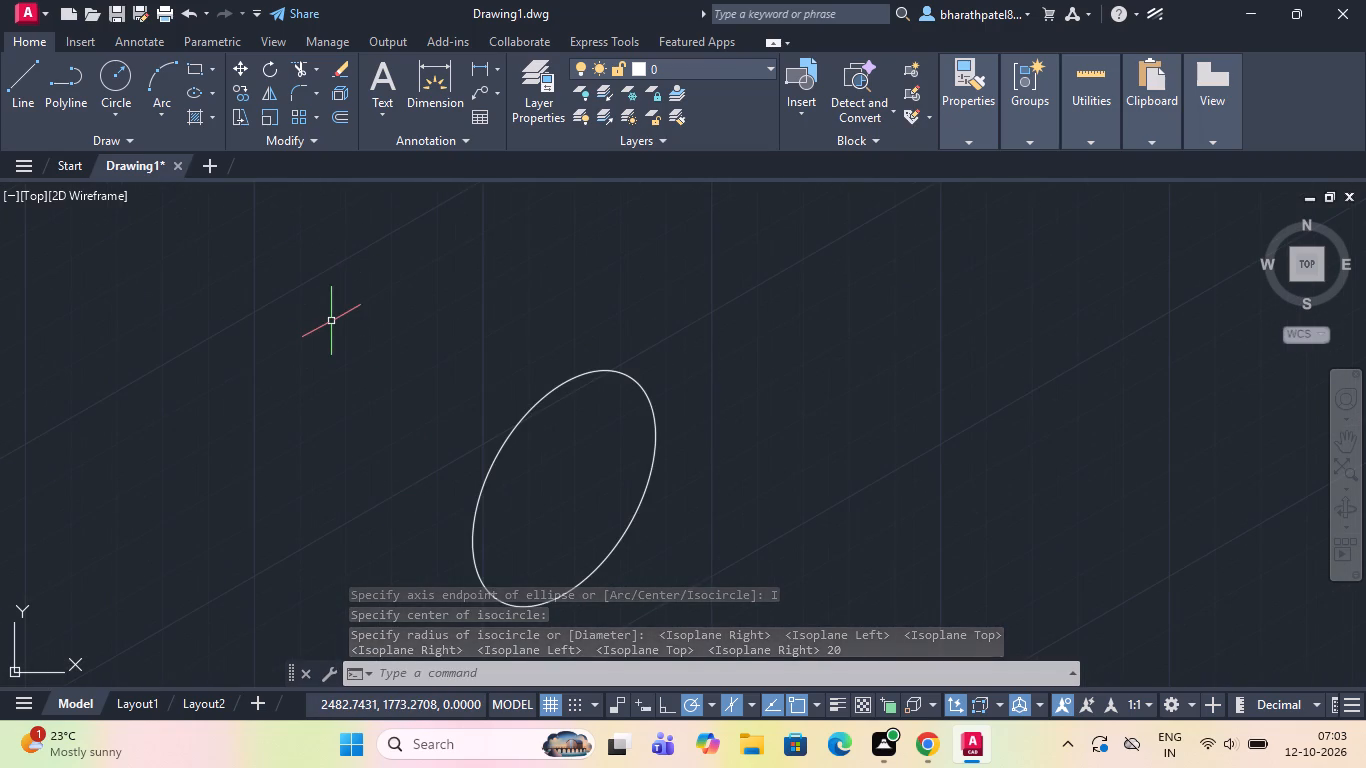
pyautogui.press('space')
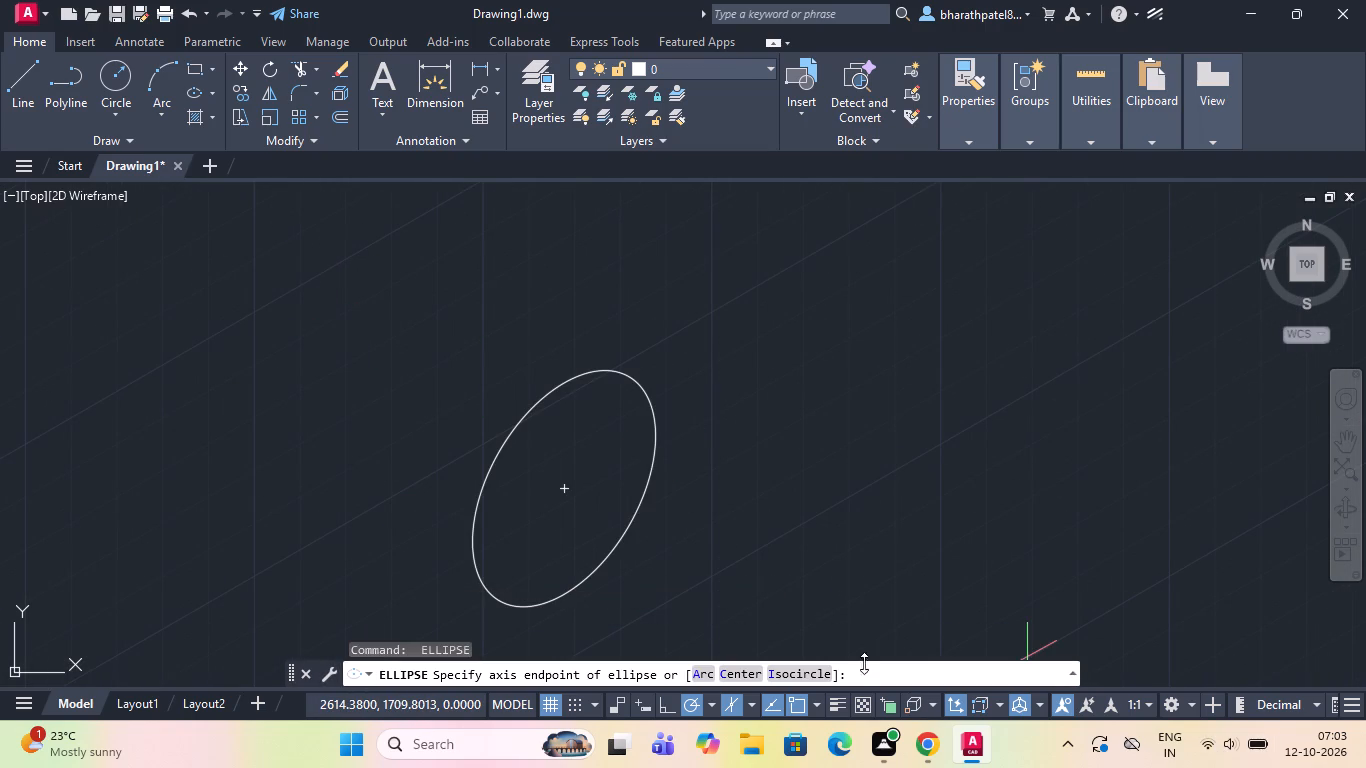
pyautogui.click(775, 675)
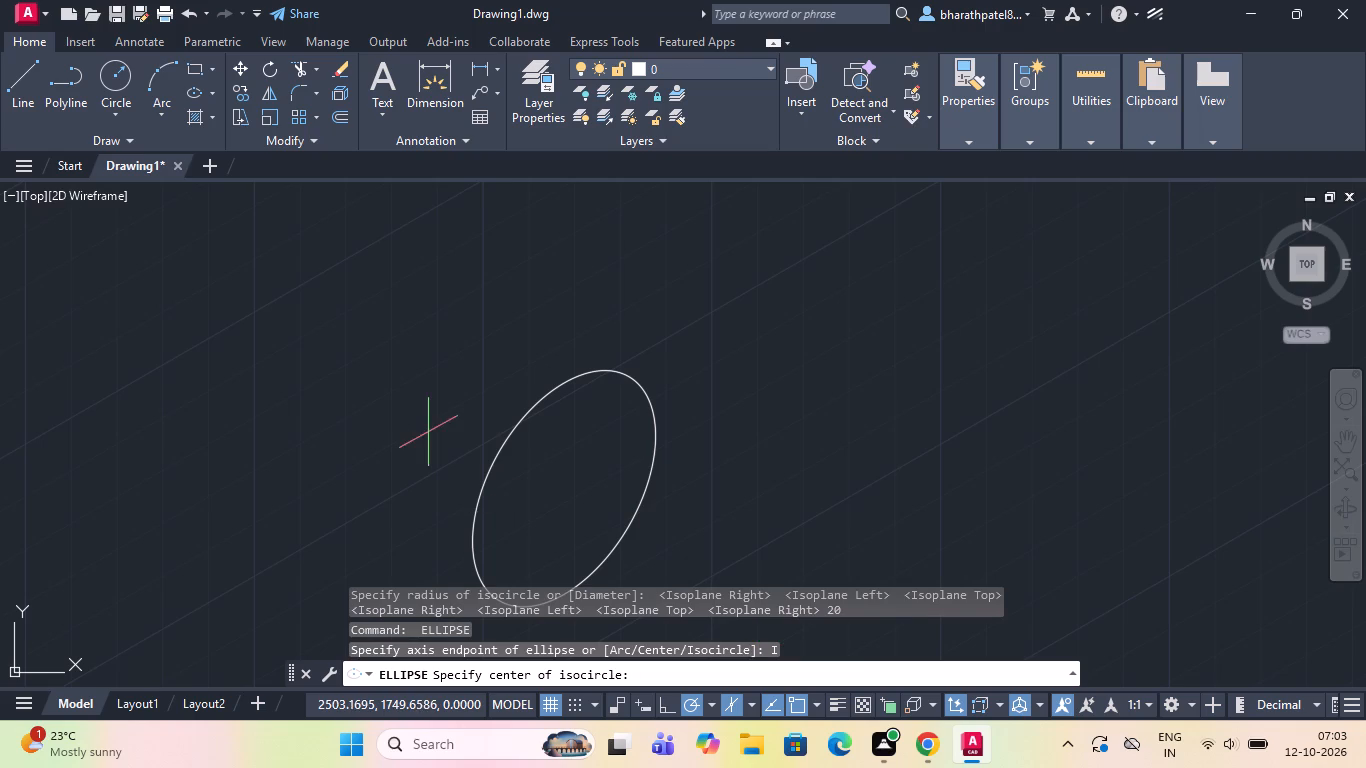
pyautogui.click(568, 489)
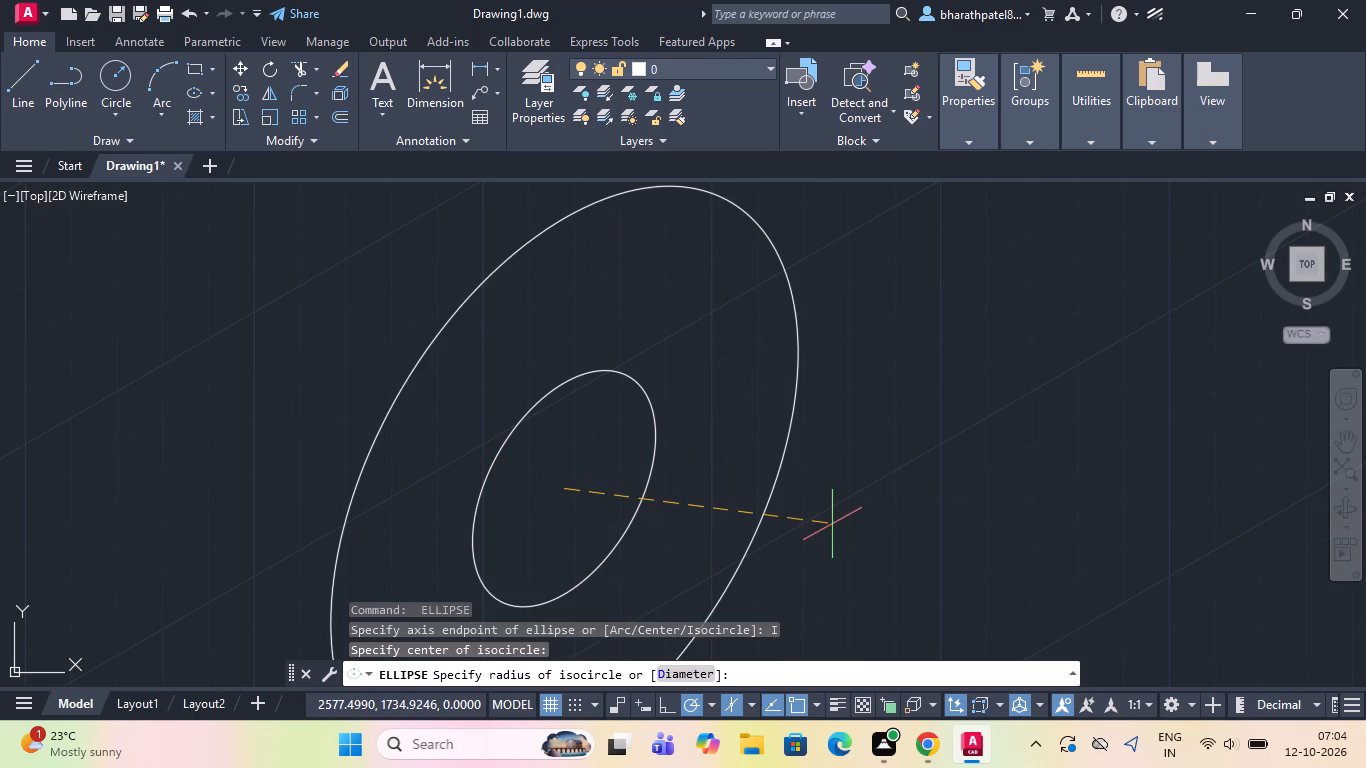
pyautogui.press('3')
pyautogui.press('0')
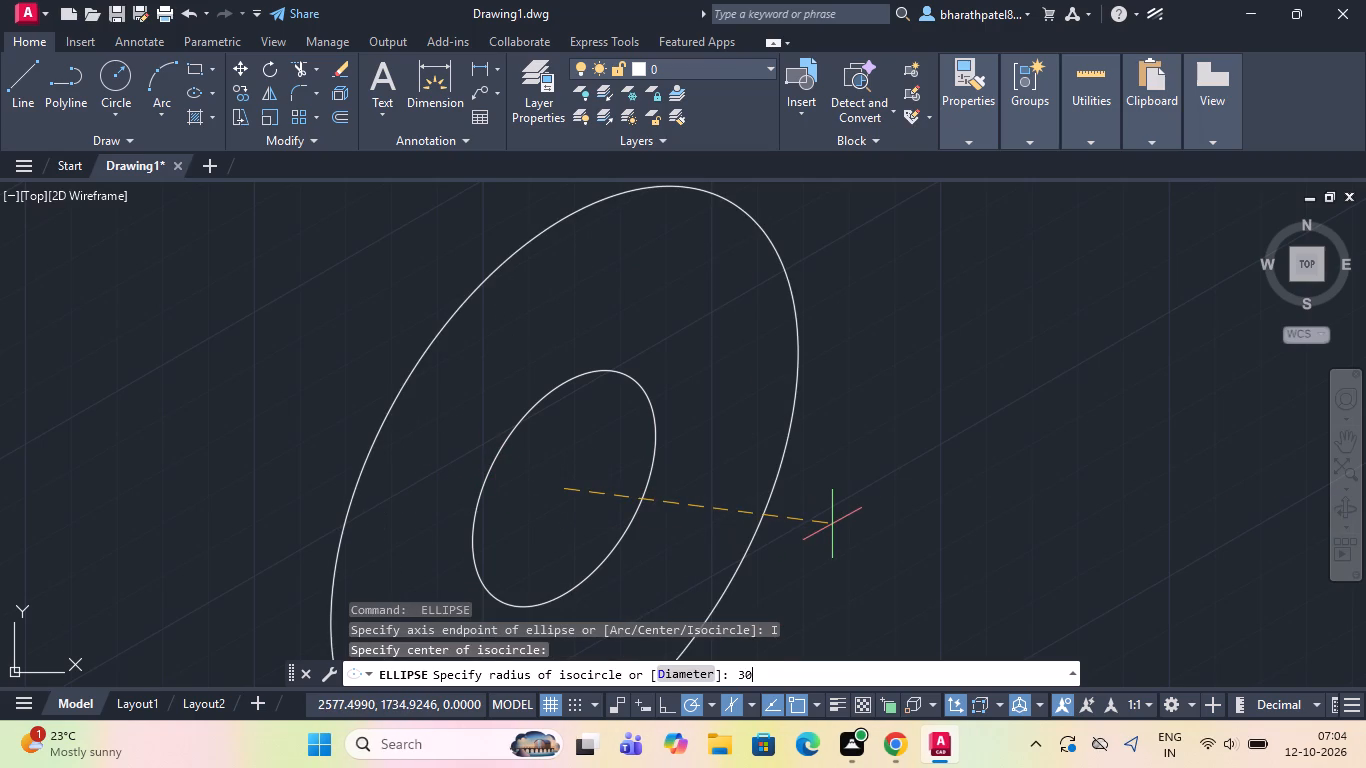
pyautogui.press('Return')
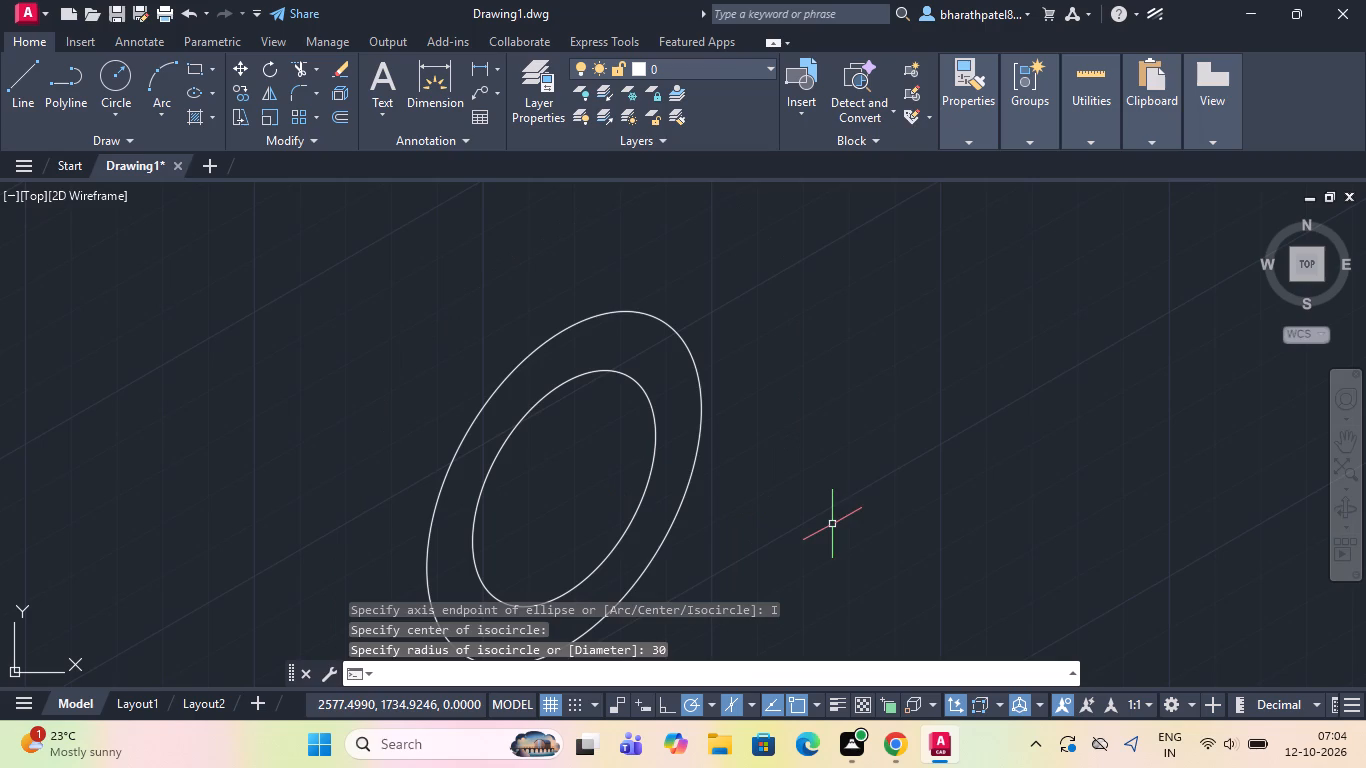
# Draw a line about 280 units long at 30° from the common centre of the two isocircles.
pyautogui.scroll(-2, 614, 325)
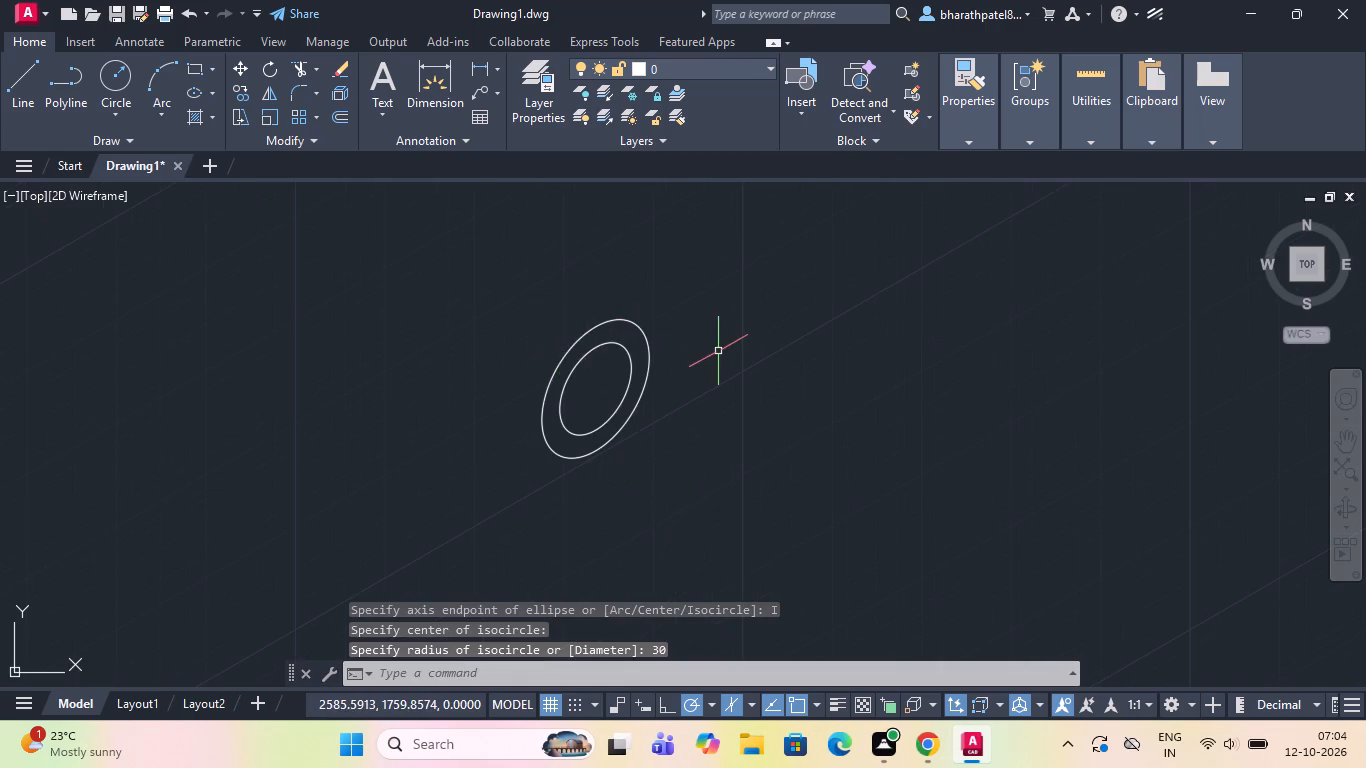
pyautogui.scroll(2, 718, 351)
pyautogui.click(27, 87)
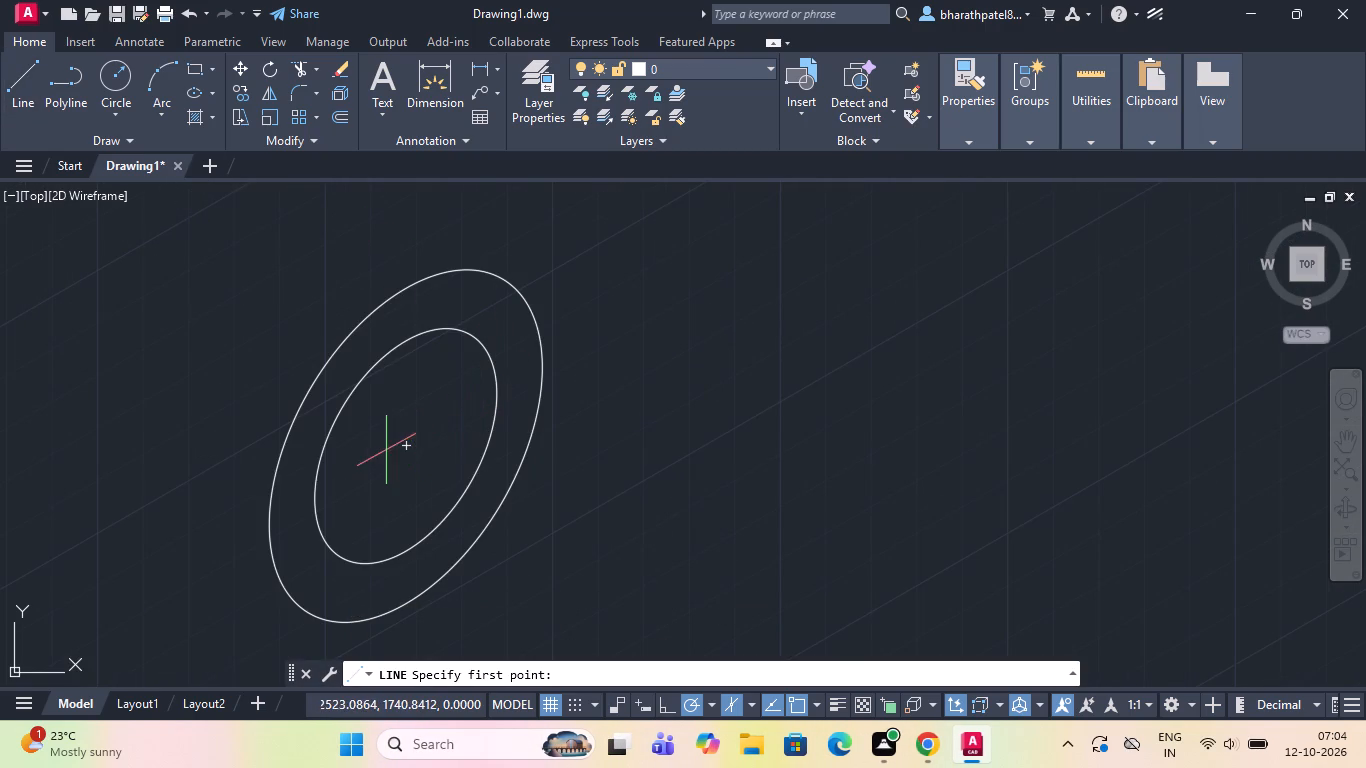
pyautogui.click(29, 81)
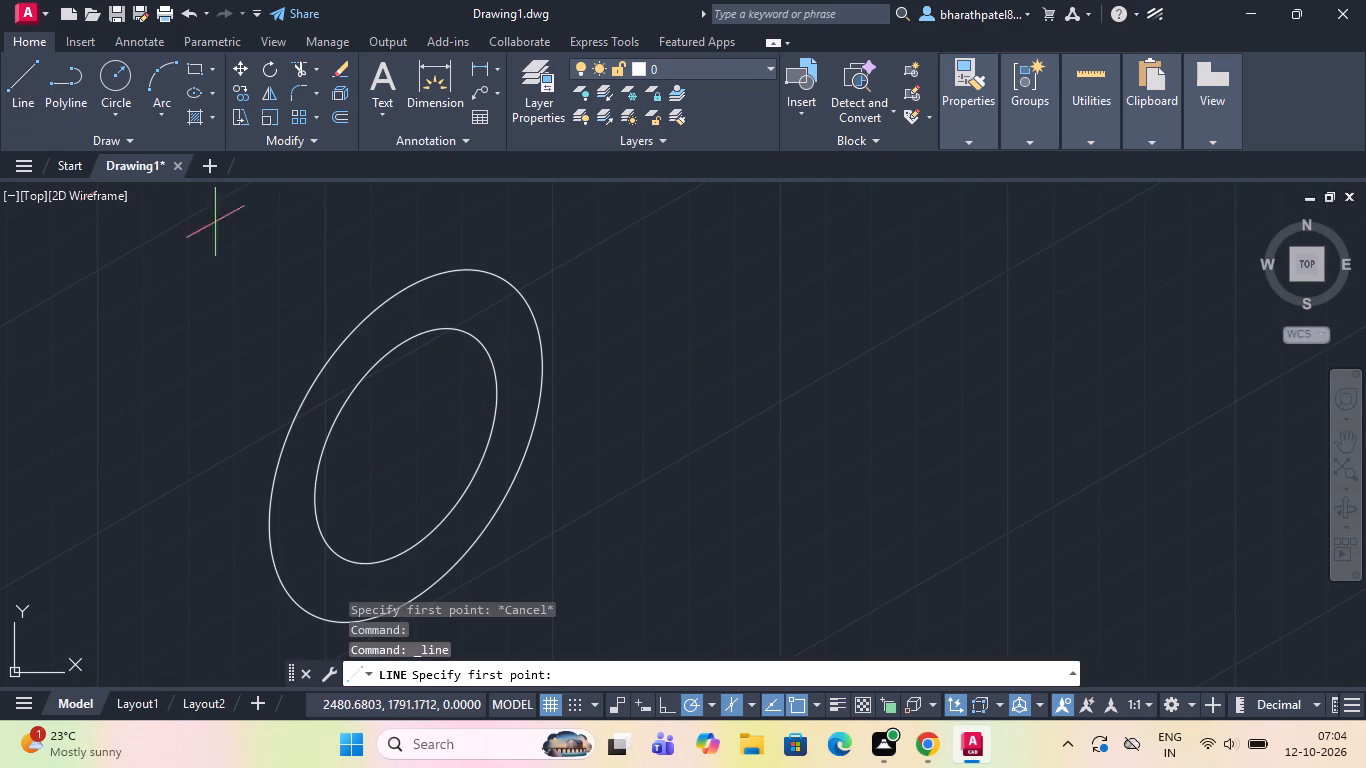
pyautogui.click(405, 450)
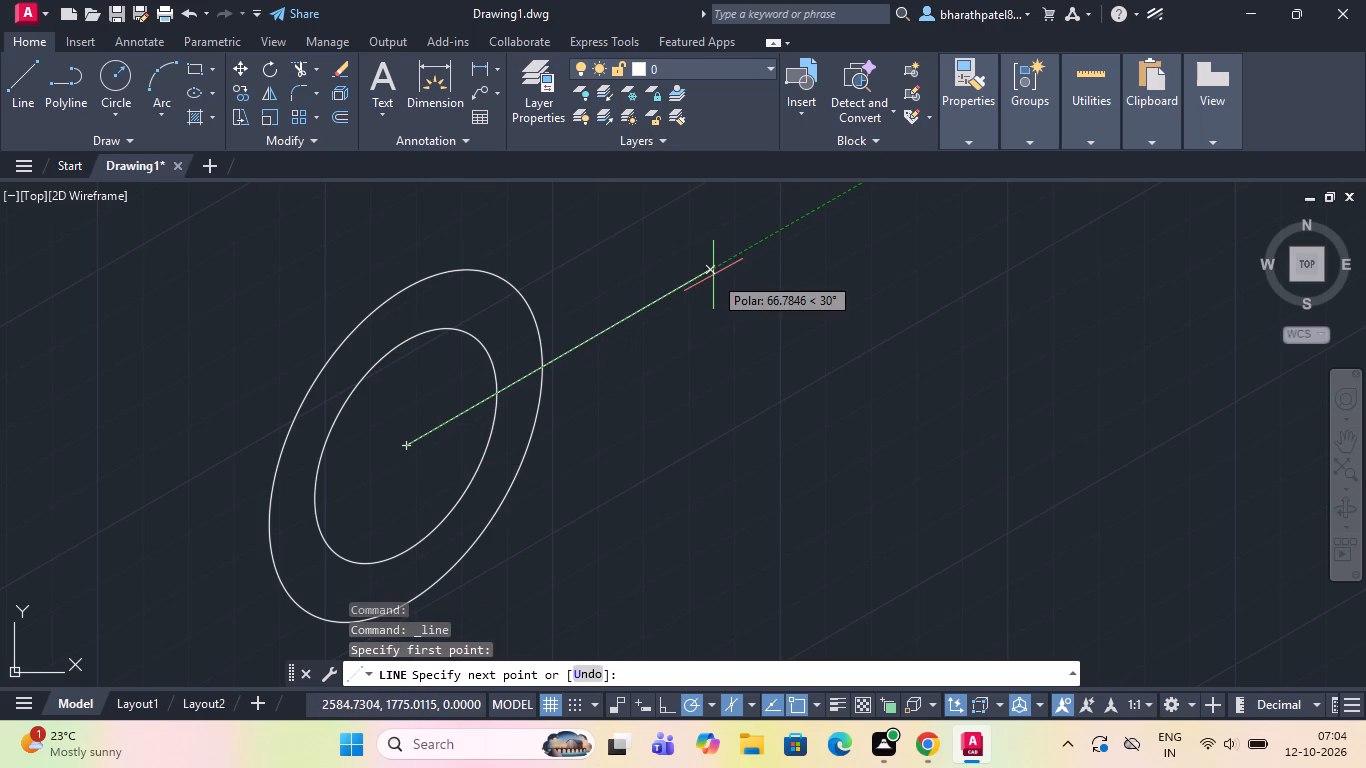
pyautogui.scroll(-3, 713, 273)
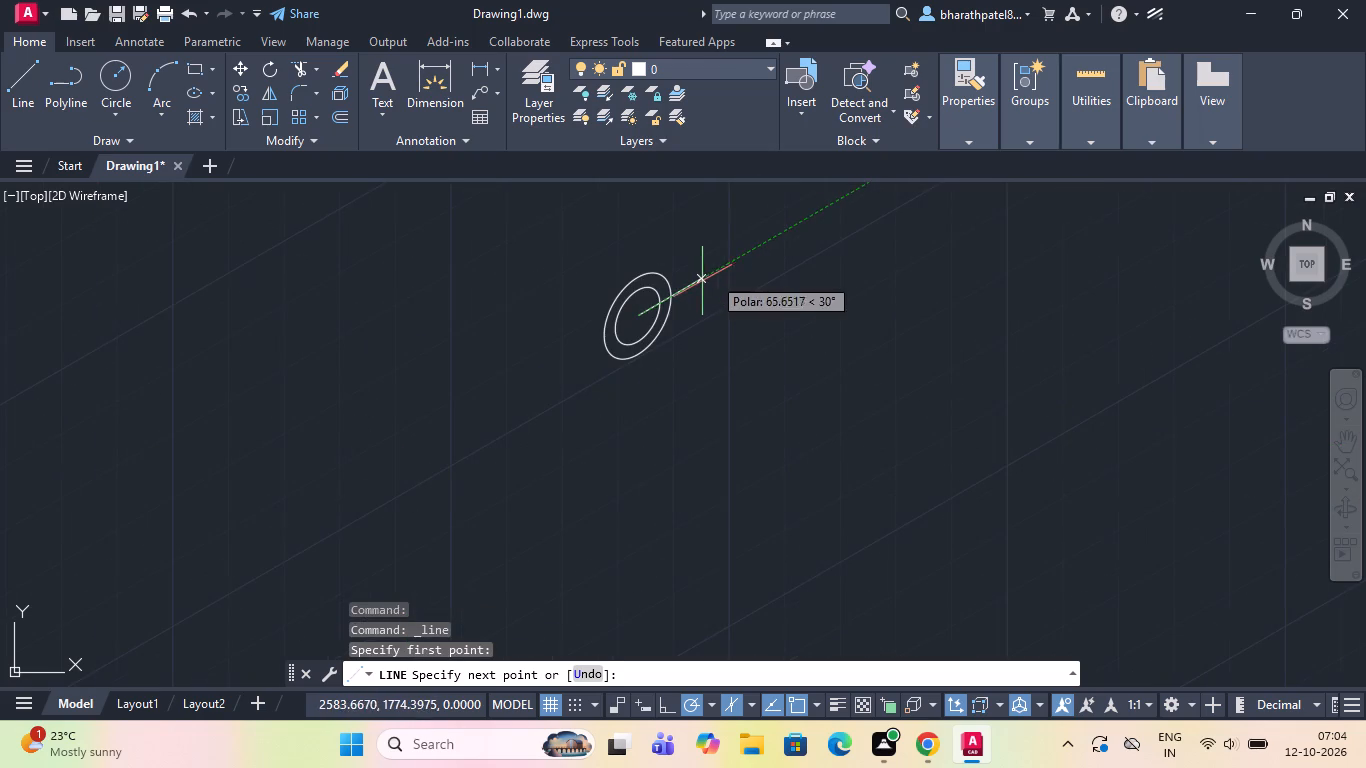
pyautogui.scroll(-3, 443, 347)
pyautogui.scroll(3, 566, 281)
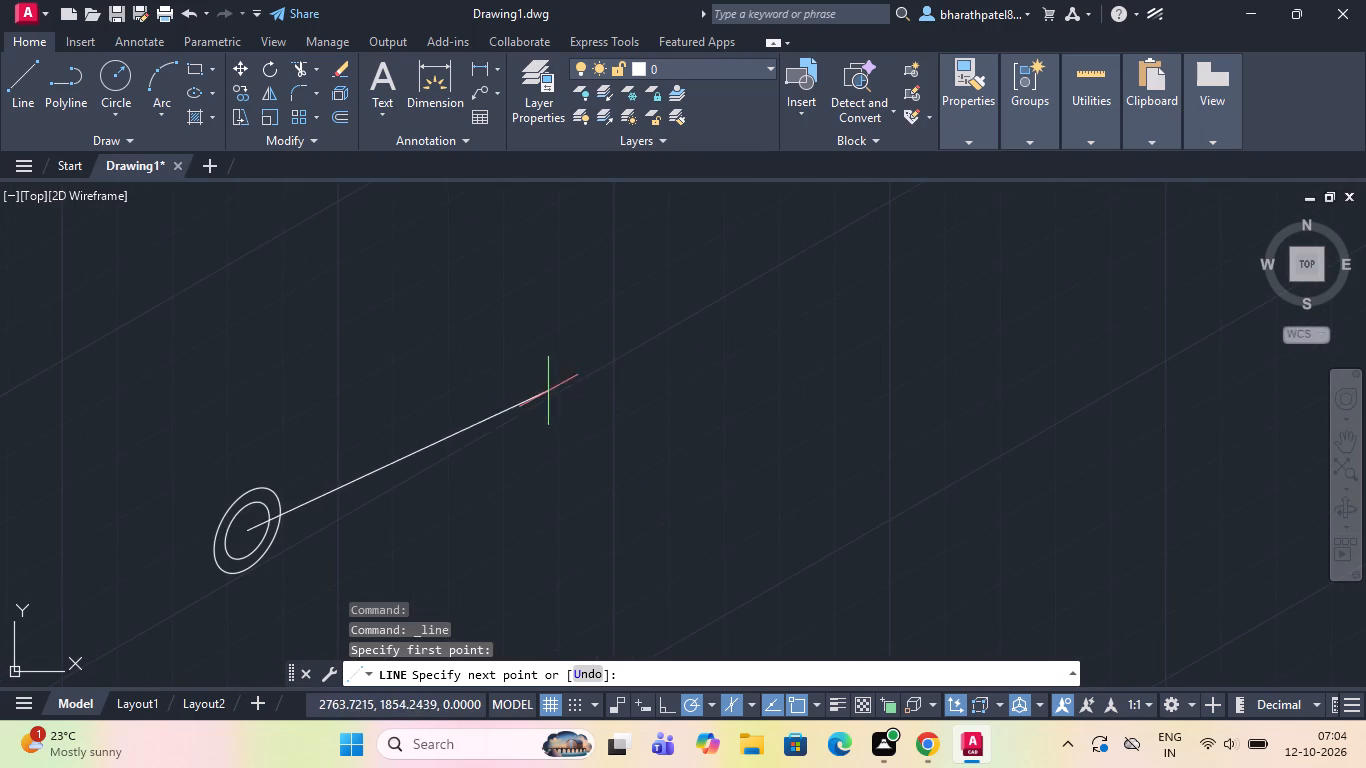
pyautogui.scroll(-1, 697, 345)
pyautogui.scroll(2, 575, 395)
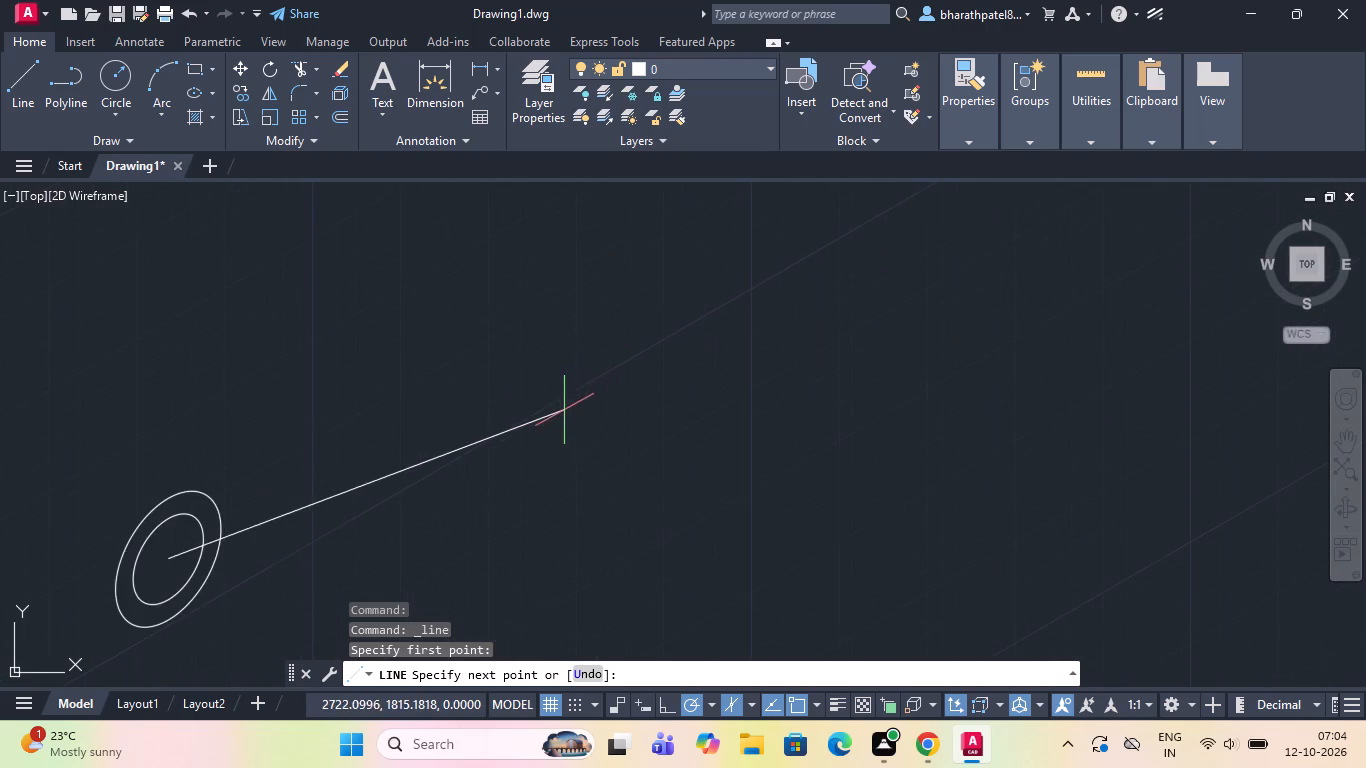
pyautogui.scroll(-3, 564, 410)
pyautogui.scroll(2, 479, 462)
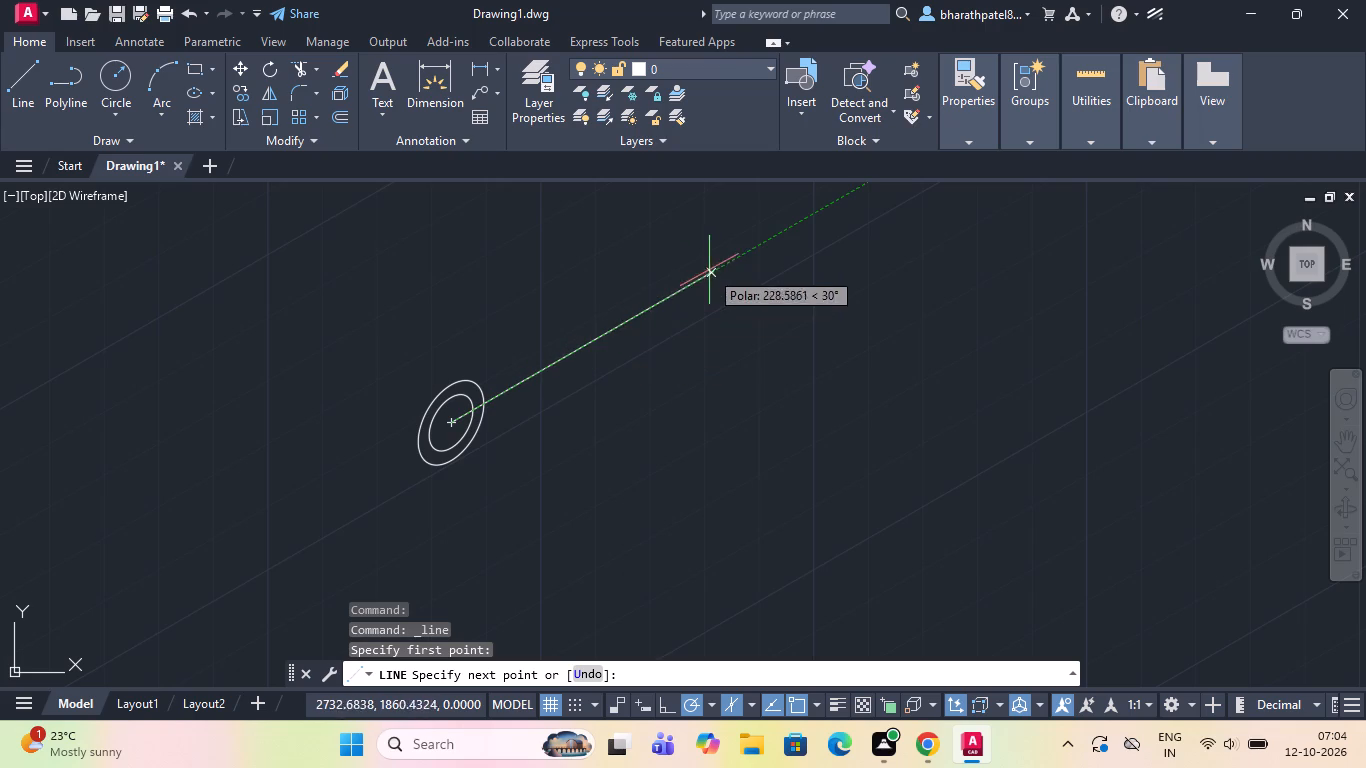
pyautogui.click(757, 246)
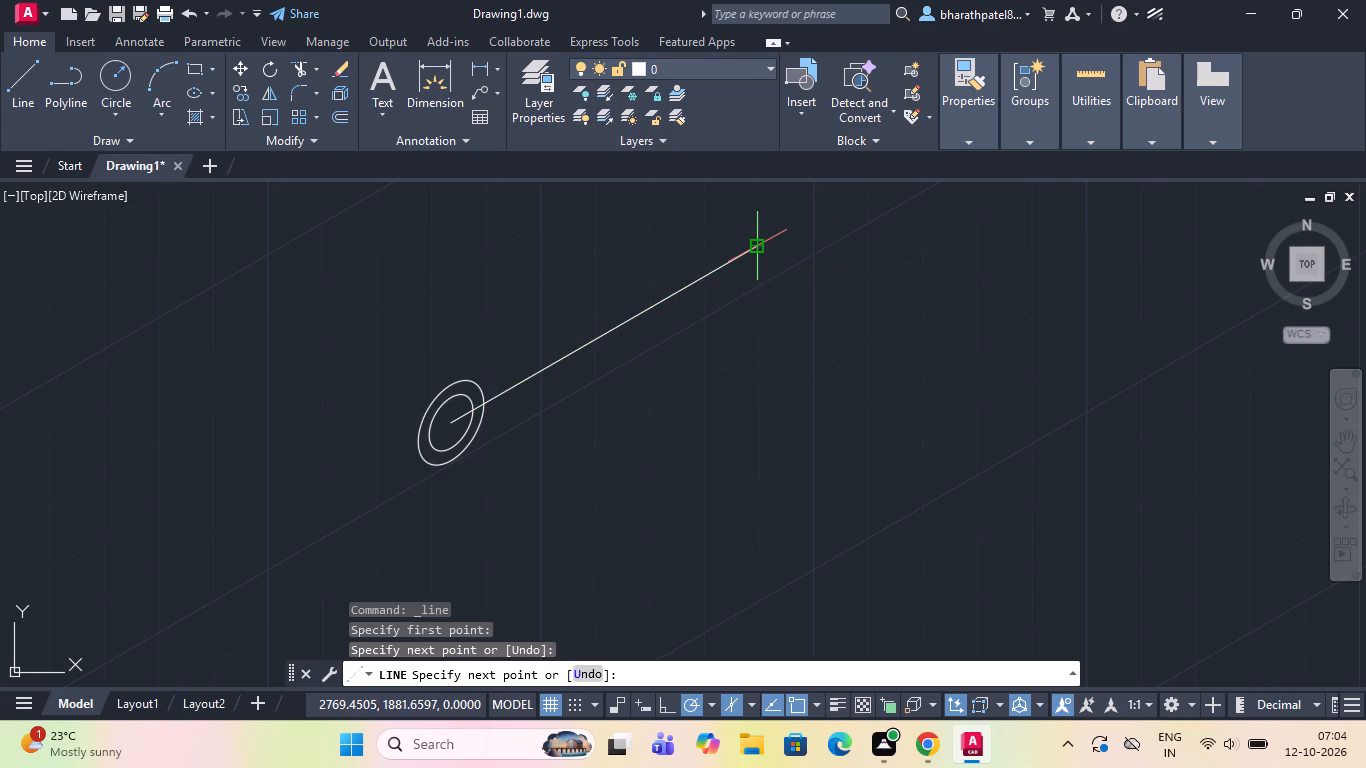
pyautogui.press('Escape')
# Draw a horizontal line about 85 units long through the isocircles' common centre, extending past the larger isocircle on both sides.
pyautogui.scroll(3, 436, 424)
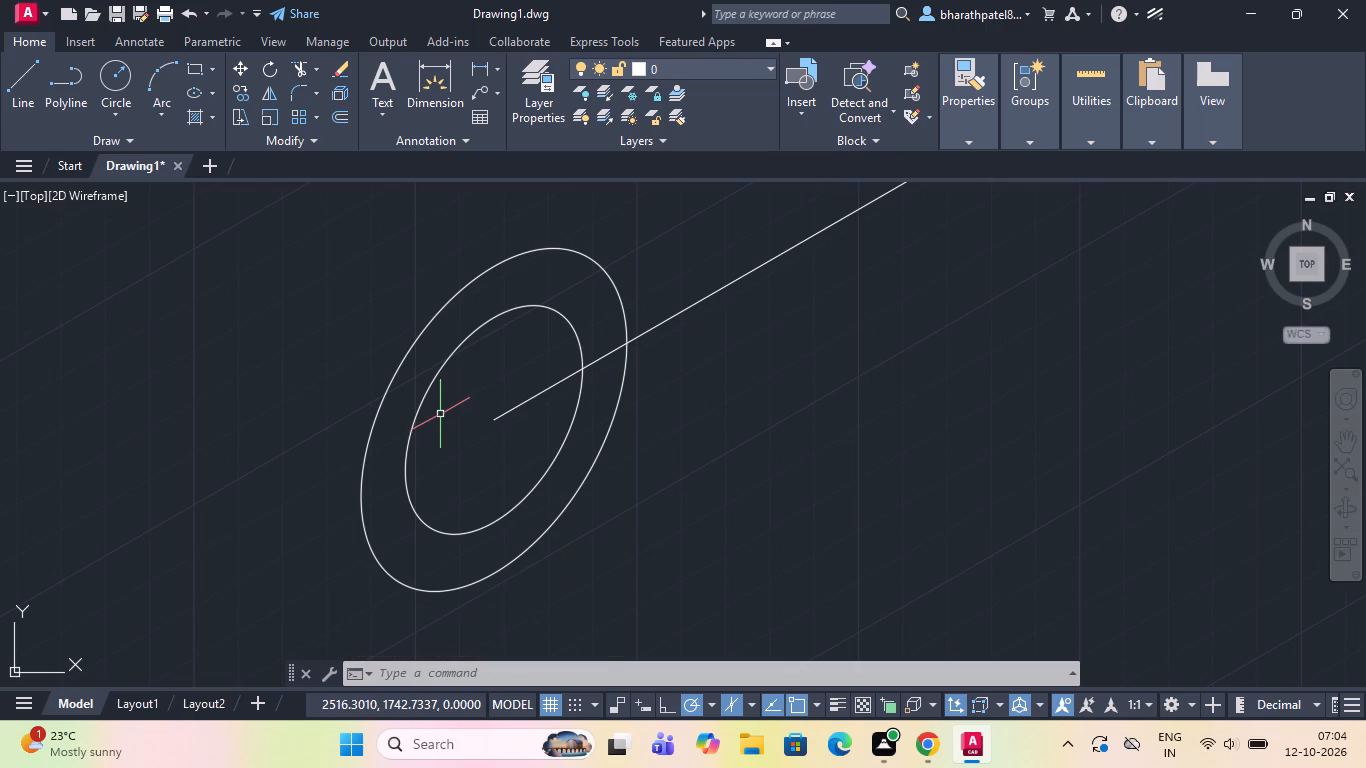
pyautogui.click(17, 71)
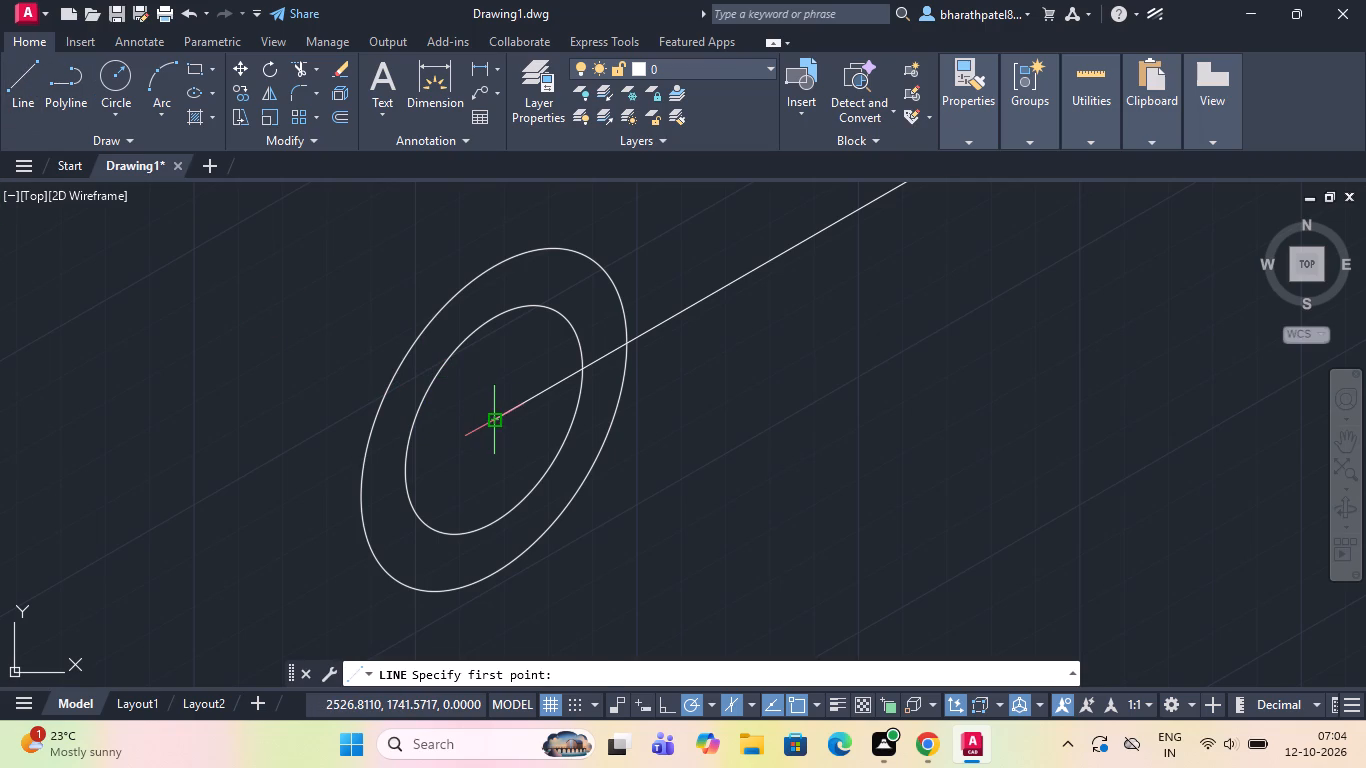
pyautogui.click(499, 424)
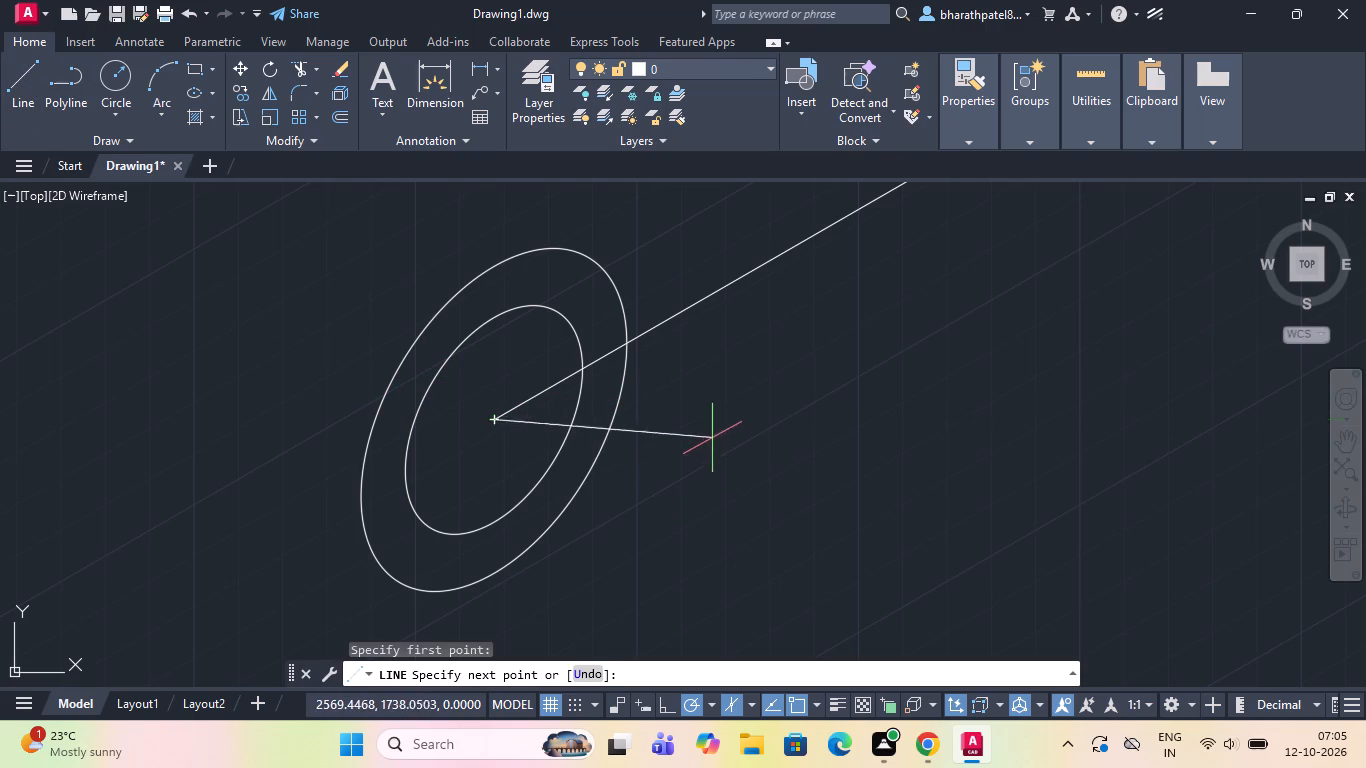
pyautogui.click(719, 417)
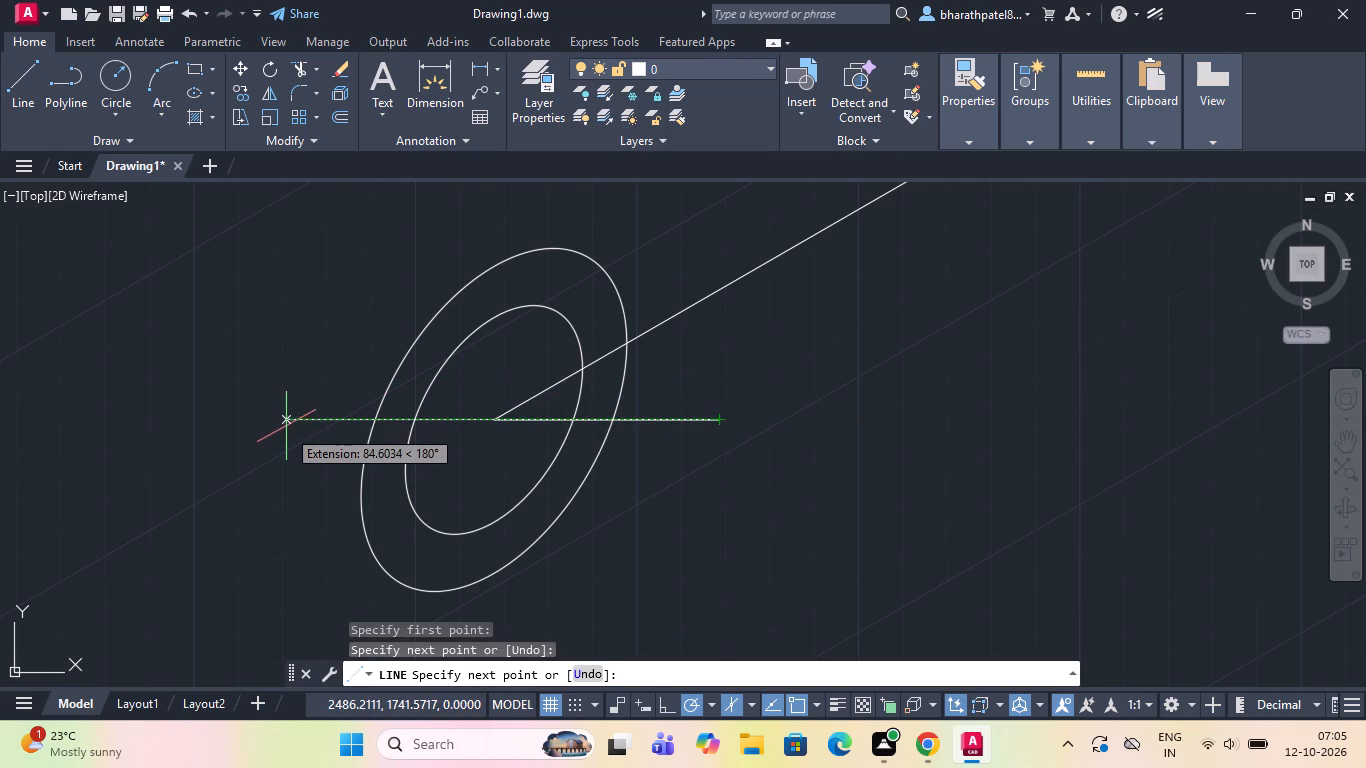
pyautogui.click(286, 425)
pyautogui.press('Escape')
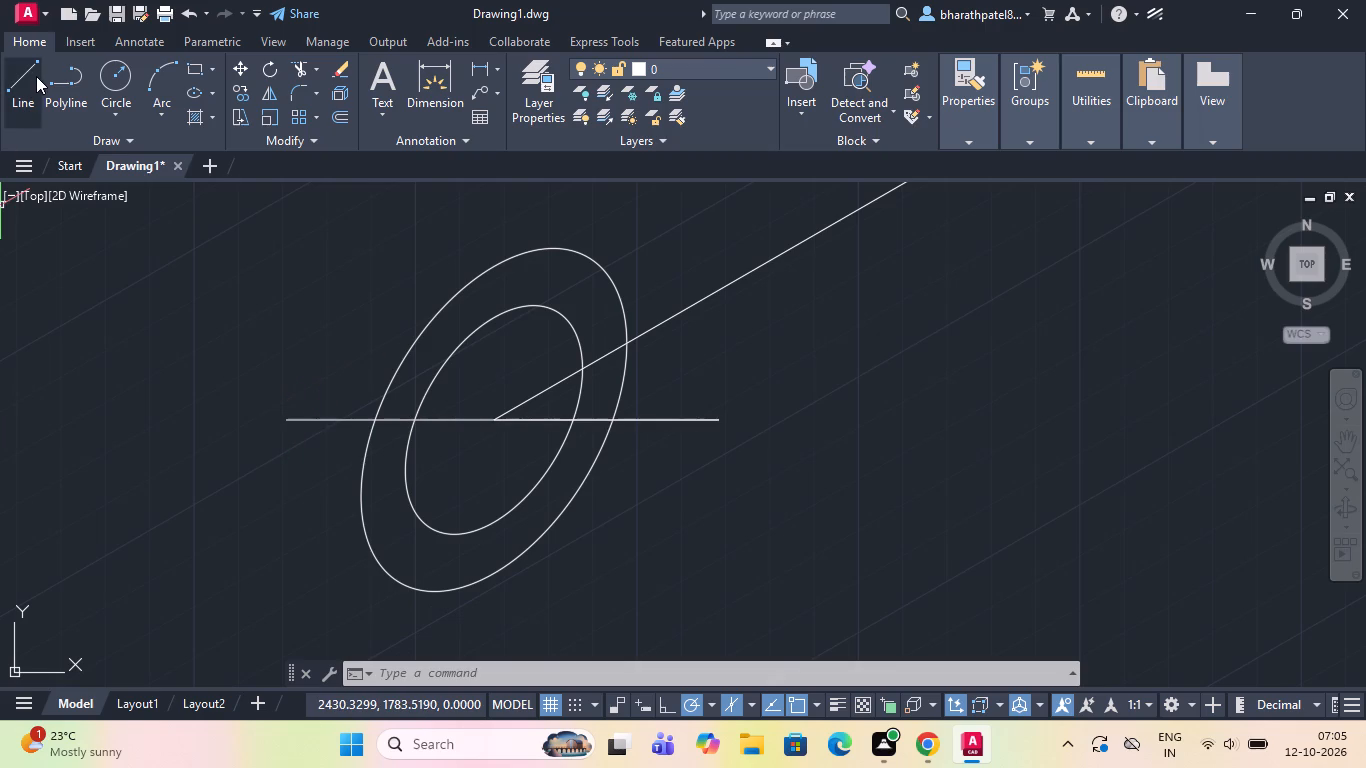
# Trim the upper halves of both isocircles at the horizontal line, and the line's ends that overhang the outer arc.
pyautogui.click(292, 68)
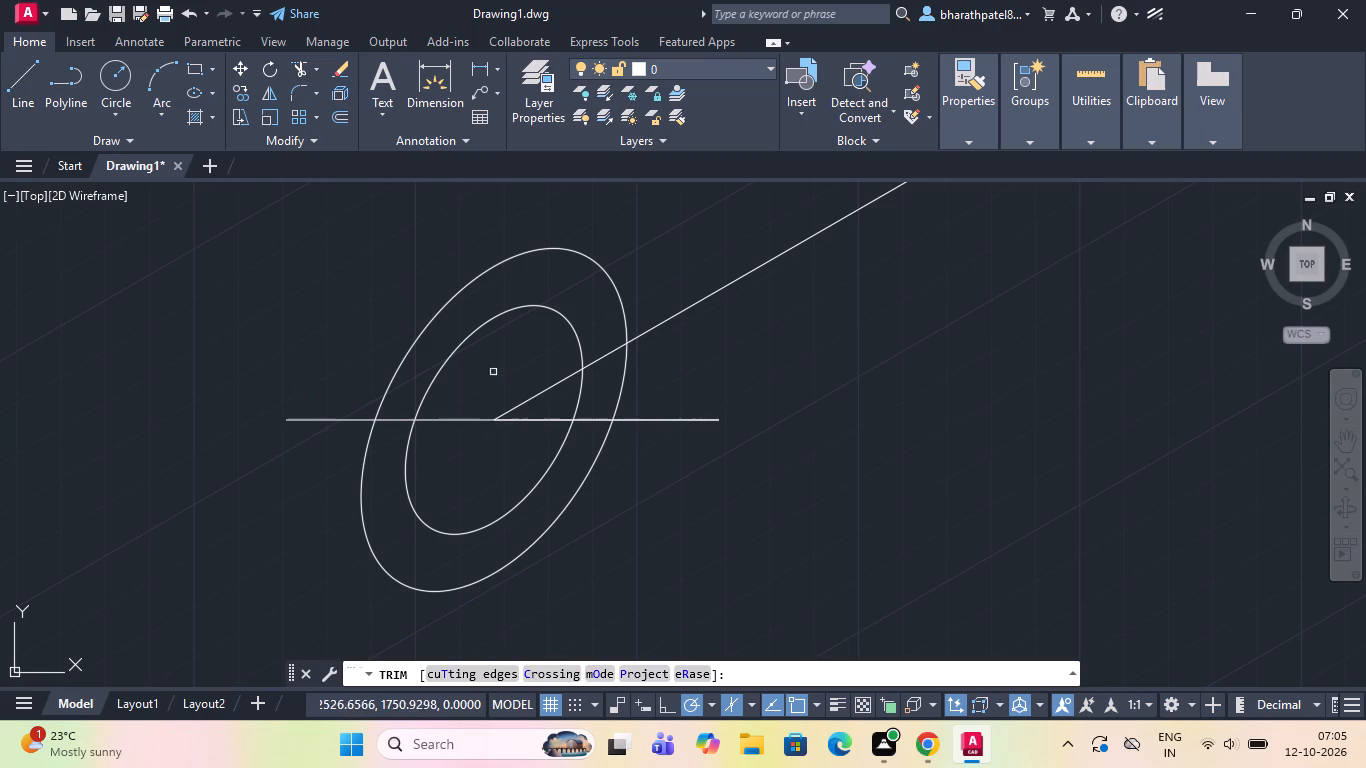
pyautogui.moveTo(528, 386); pyautogui.dragTo(366, 276)
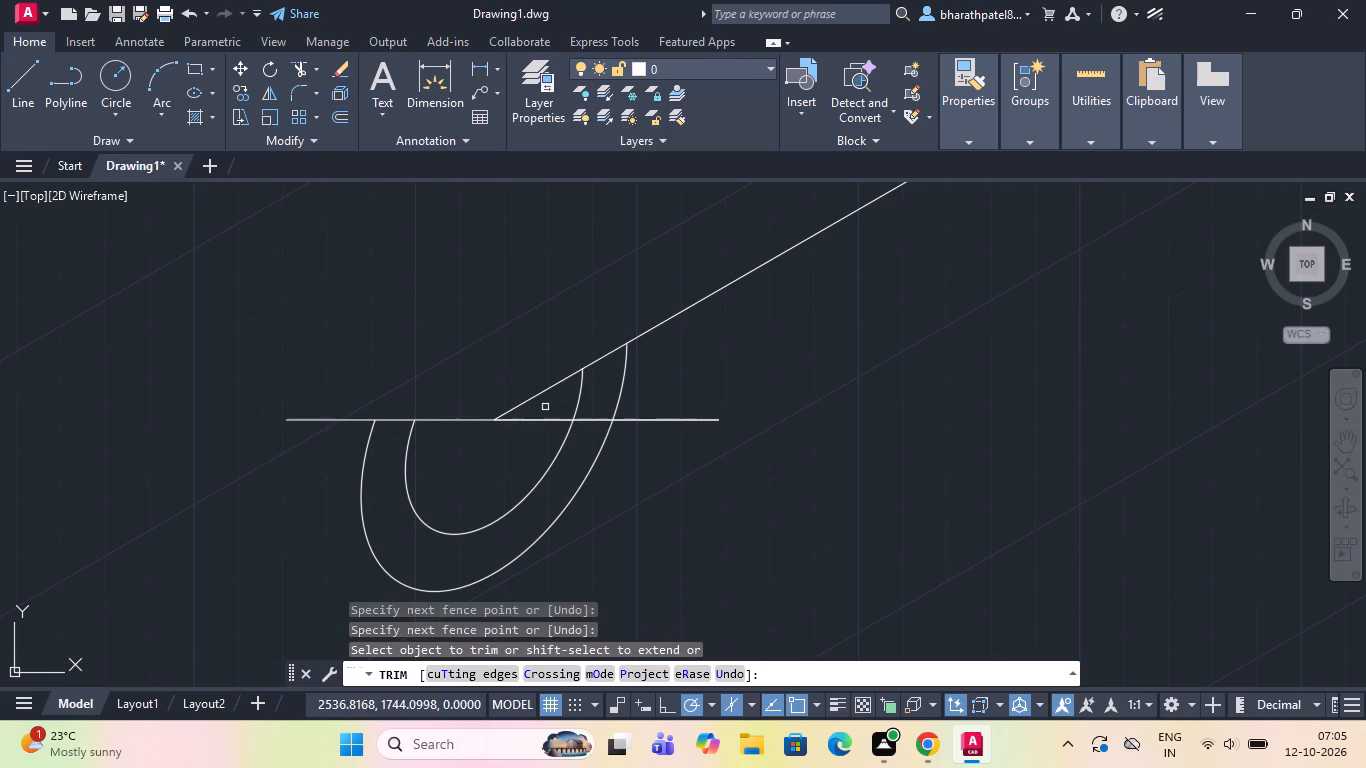
pyautogui.moveTo(557, 407); pyautogui.dragTo(770, 399)
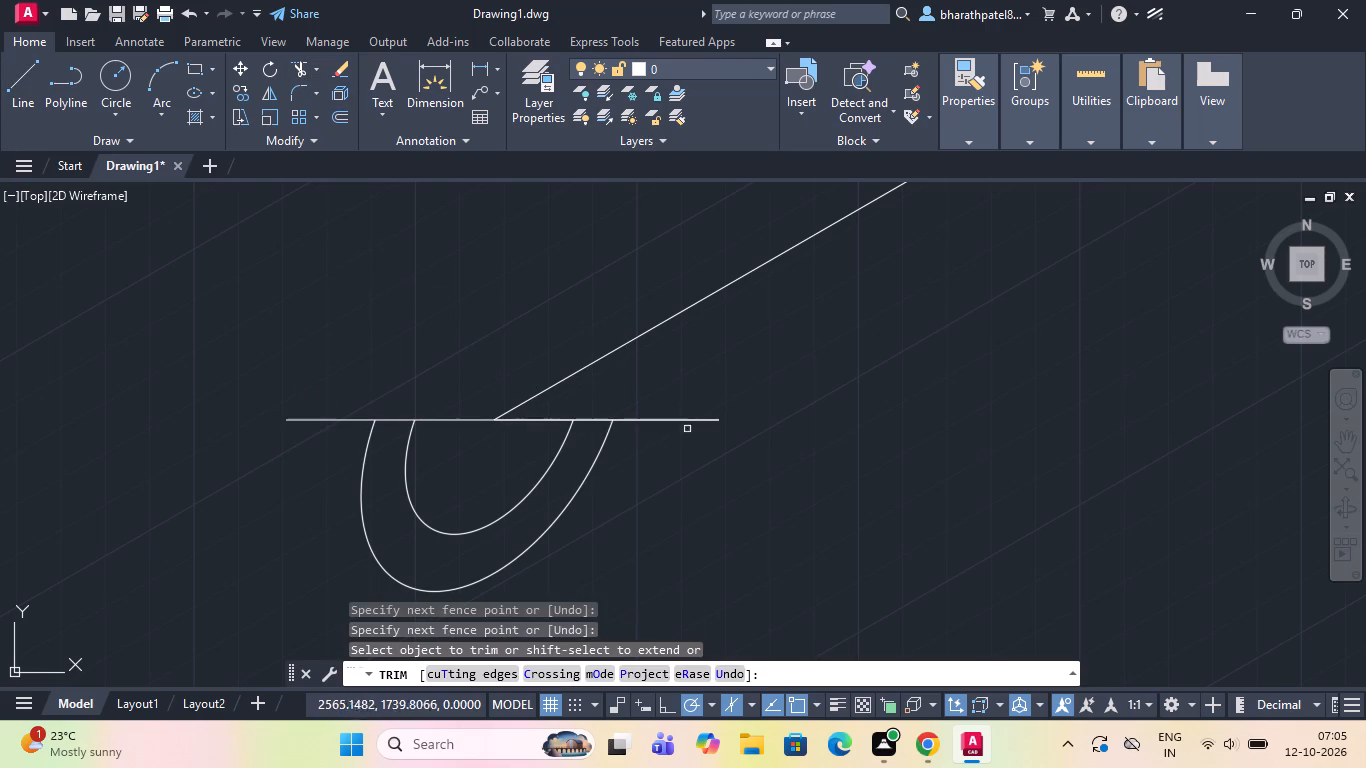
pyautogui.moveTo(660, 399); pyautogui.dragTo(709, 600)
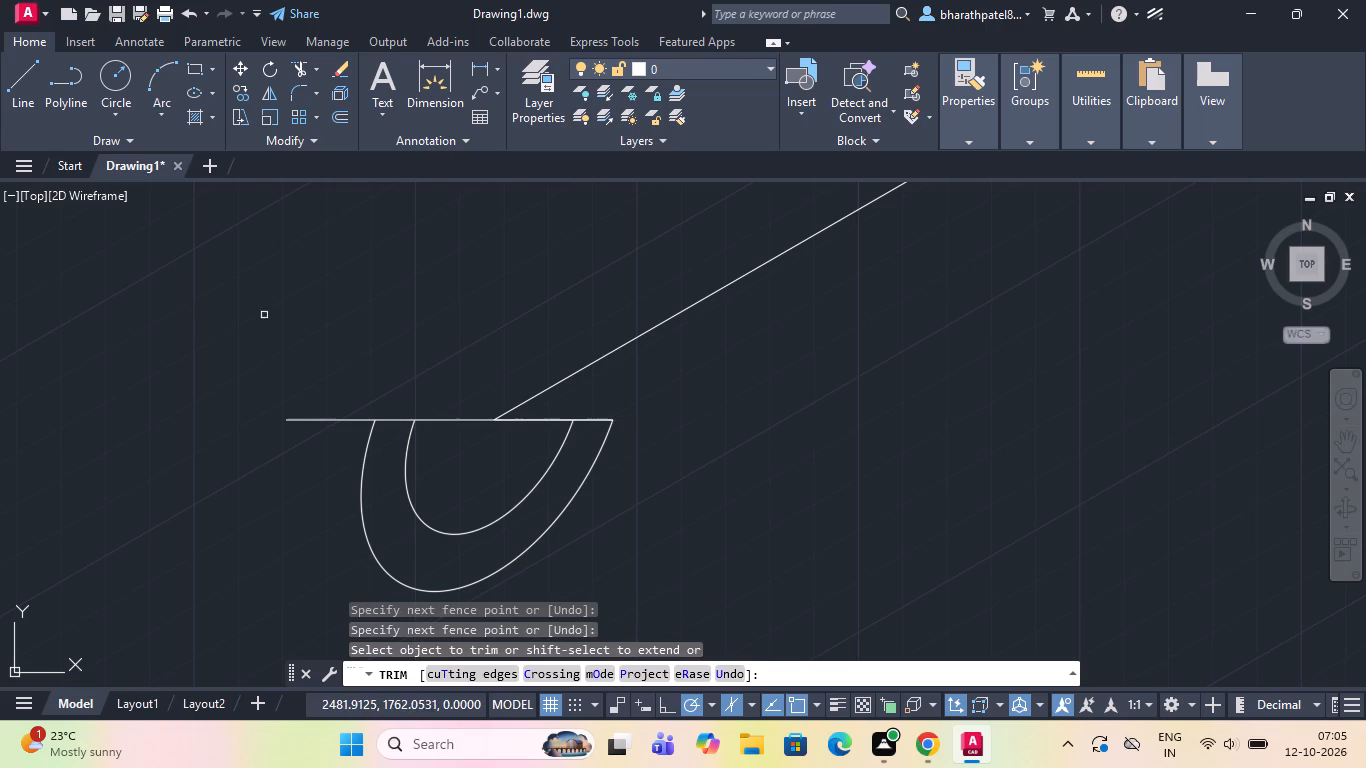
pyautogui.moveTo(264, 318); pyautogui.dragTo(313, 383)
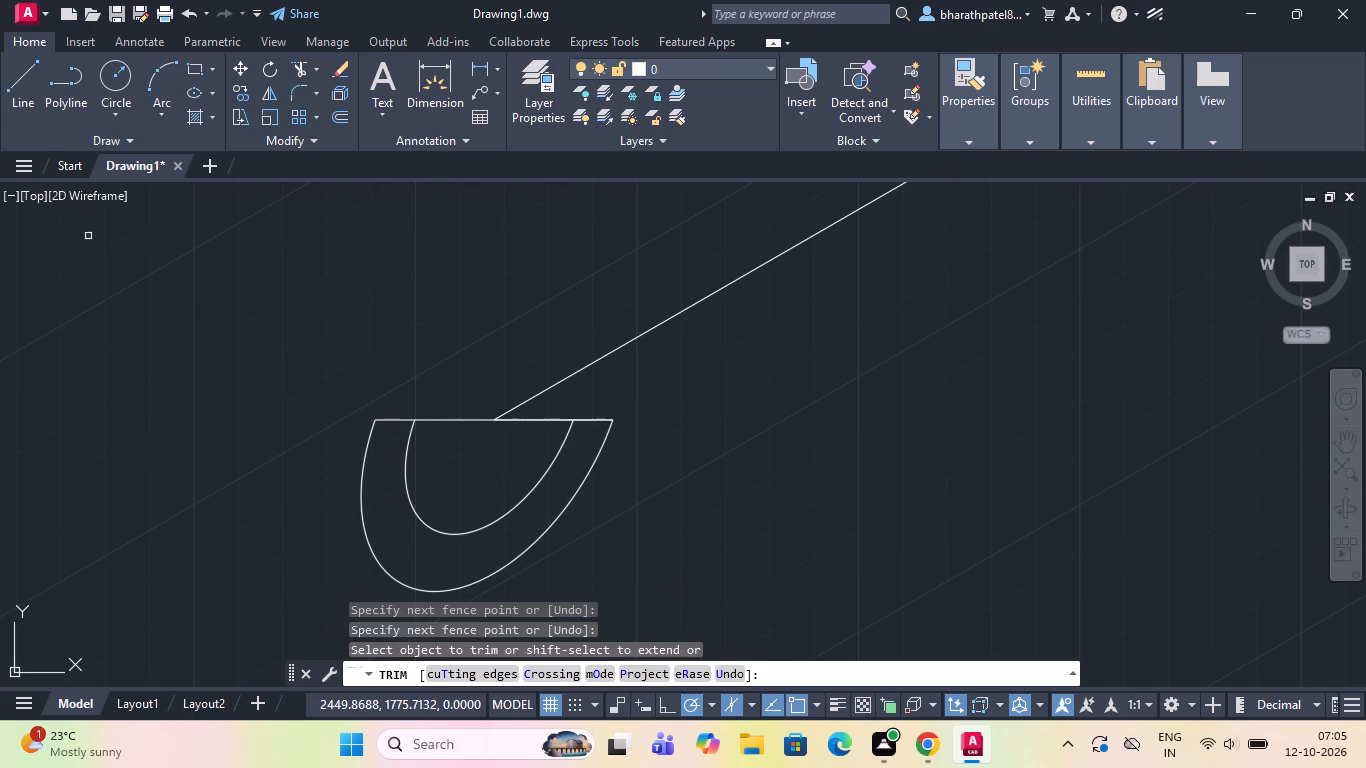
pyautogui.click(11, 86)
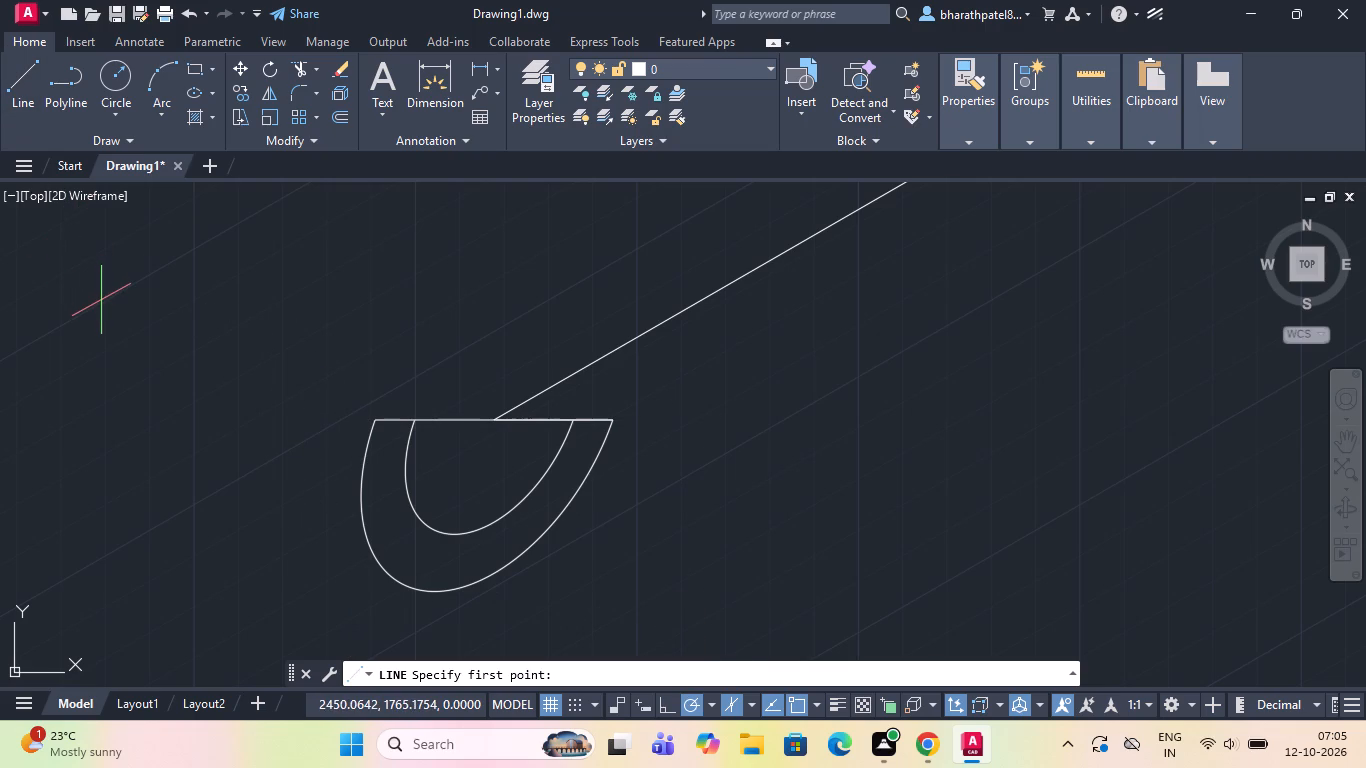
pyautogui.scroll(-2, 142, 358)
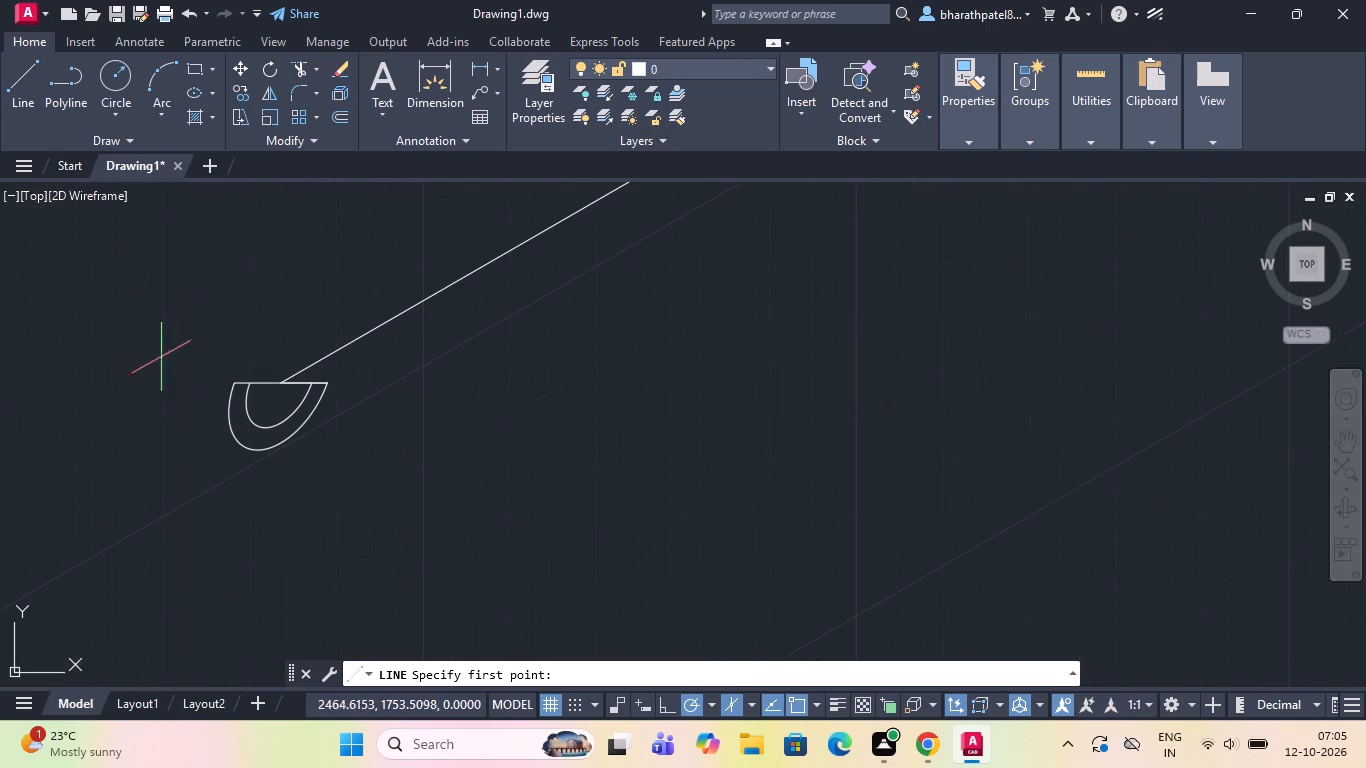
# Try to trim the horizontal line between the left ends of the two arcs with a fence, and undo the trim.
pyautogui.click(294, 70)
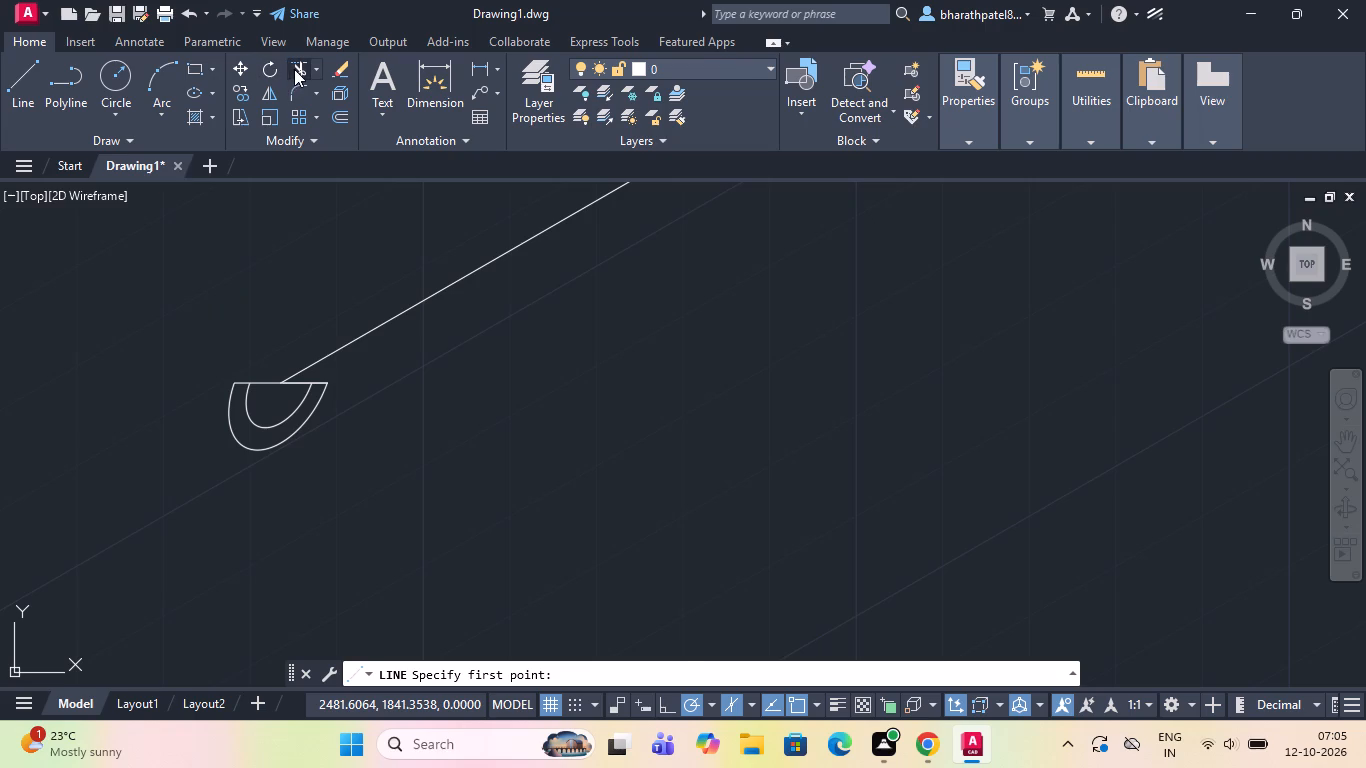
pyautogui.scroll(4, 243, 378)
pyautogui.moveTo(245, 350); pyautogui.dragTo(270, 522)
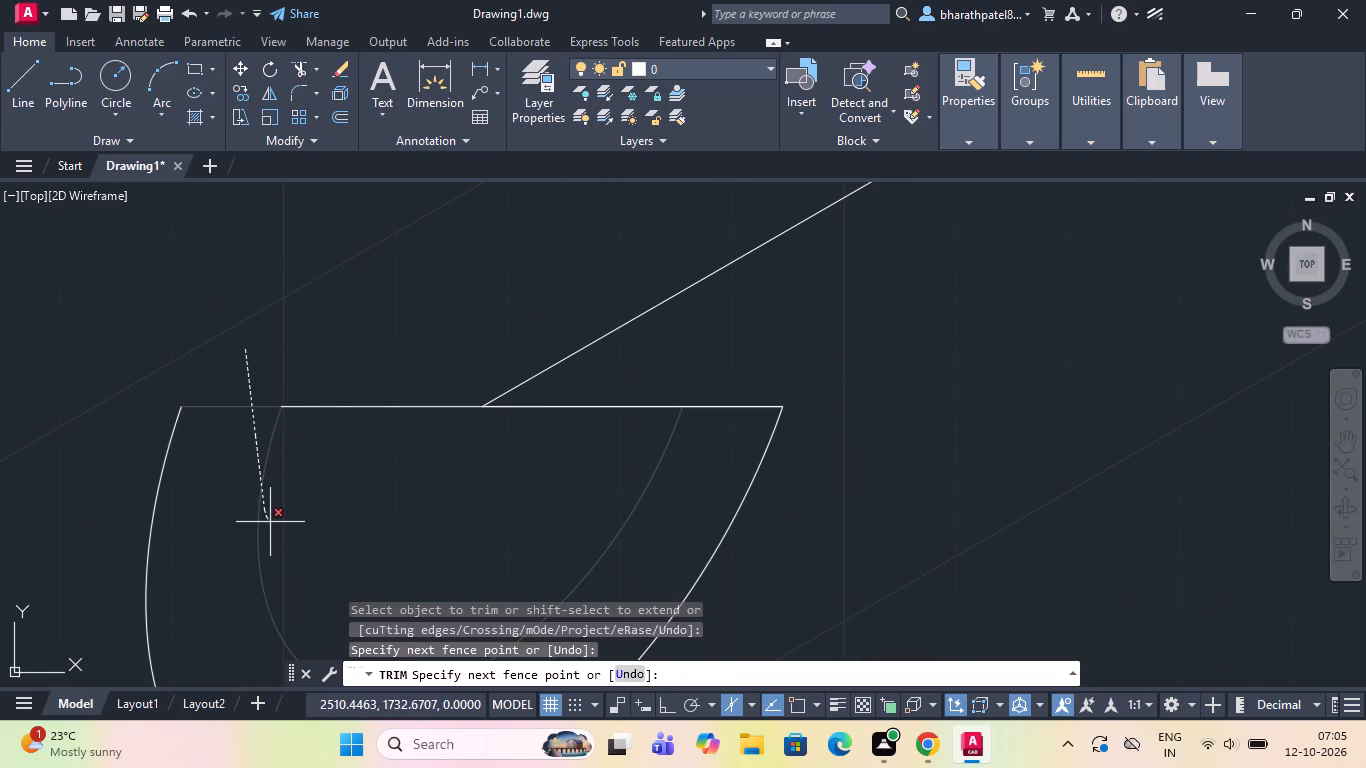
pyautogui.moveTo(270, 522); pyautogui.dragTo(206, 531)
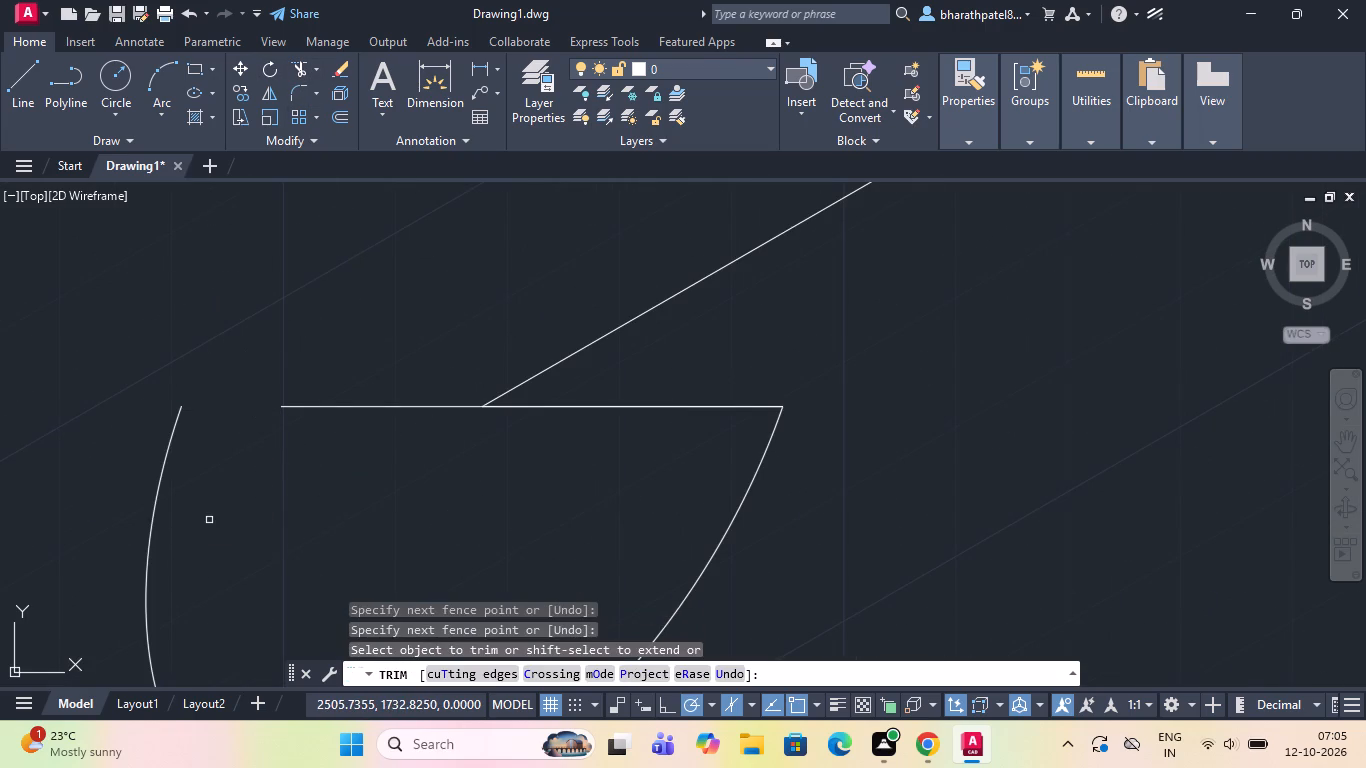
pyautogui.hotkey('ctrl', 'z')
# Trim away the rest of the horizontal line, both between the two arcs and across the inner arc.
pyautogui.scroll(3, 215, 392)
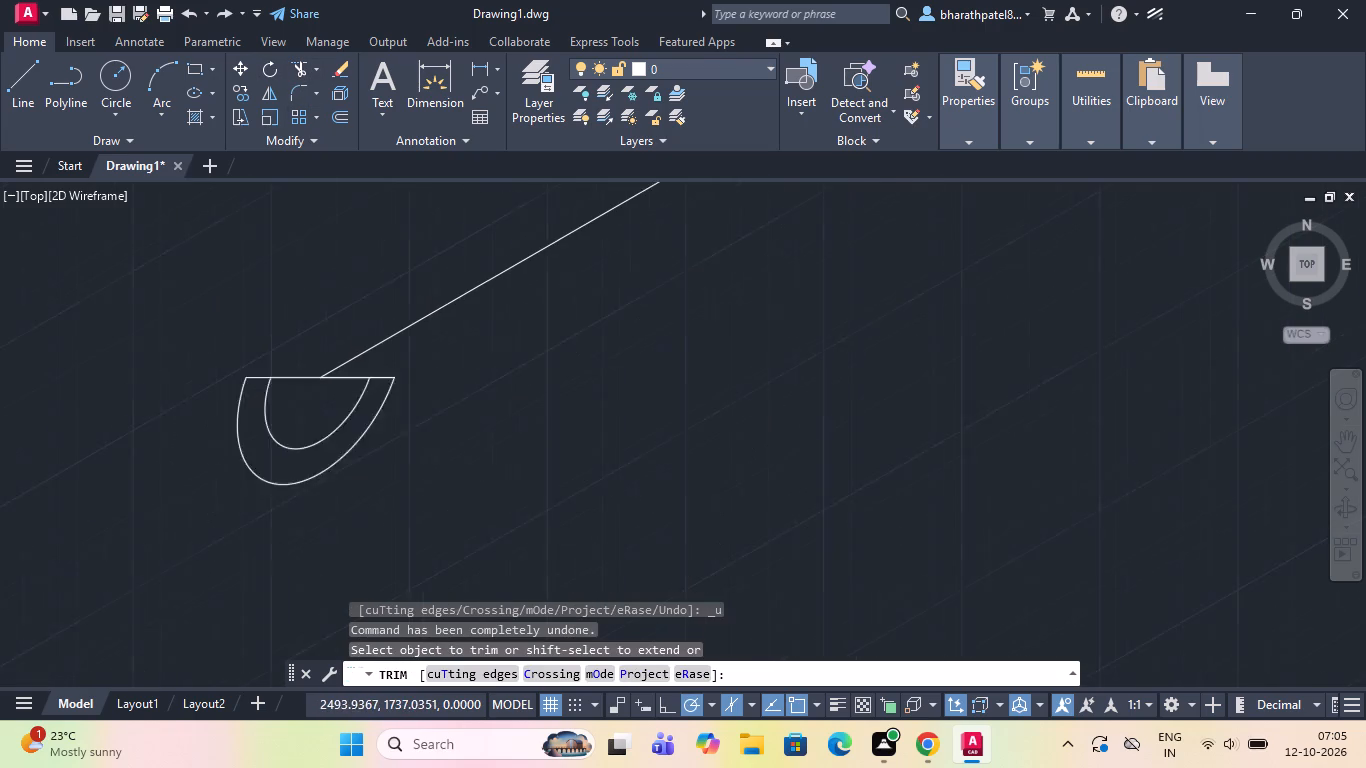
pyautogui.scroll(2, 216, 392)
pyautogui.moveTo(372, 272); pyautogui.dragTo(354, 474)
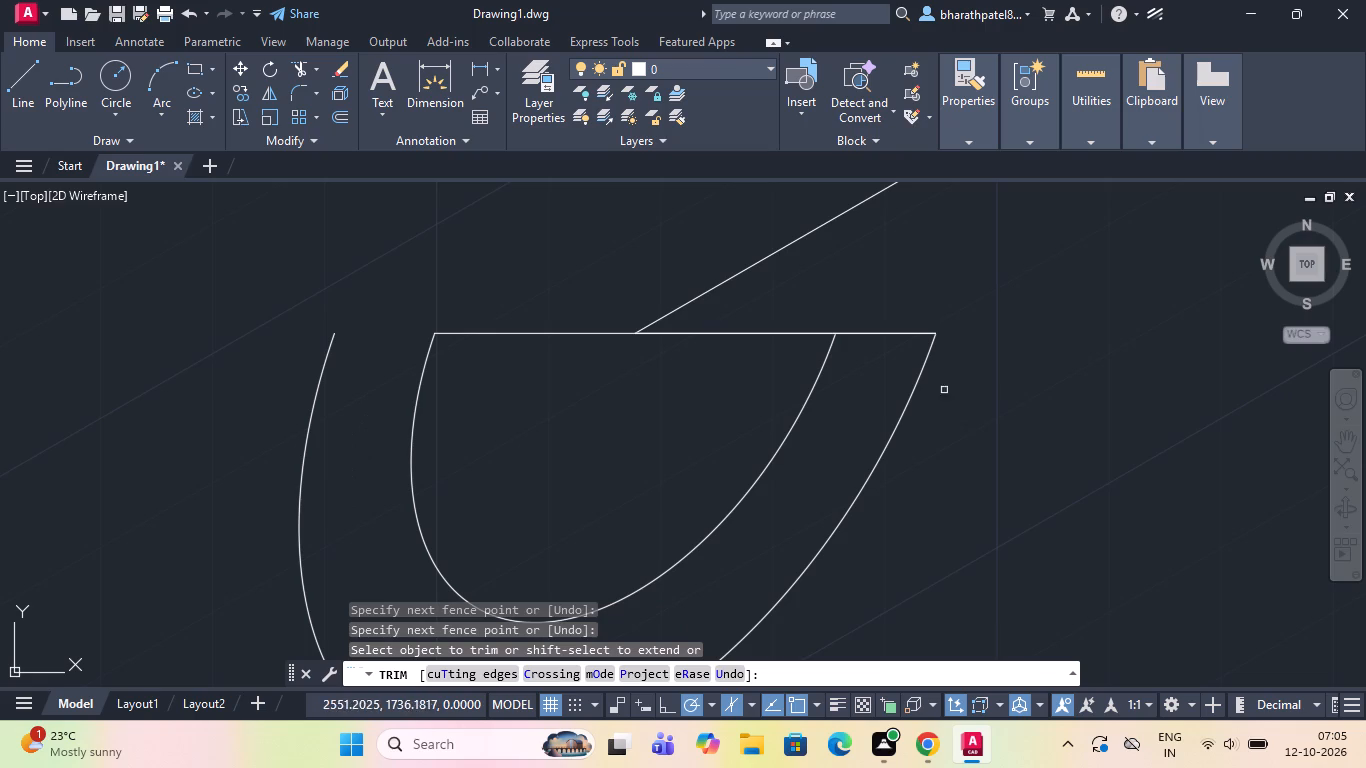
pyautogui.moveTo(904, 271); pyautogui.dragTo(860, 390)
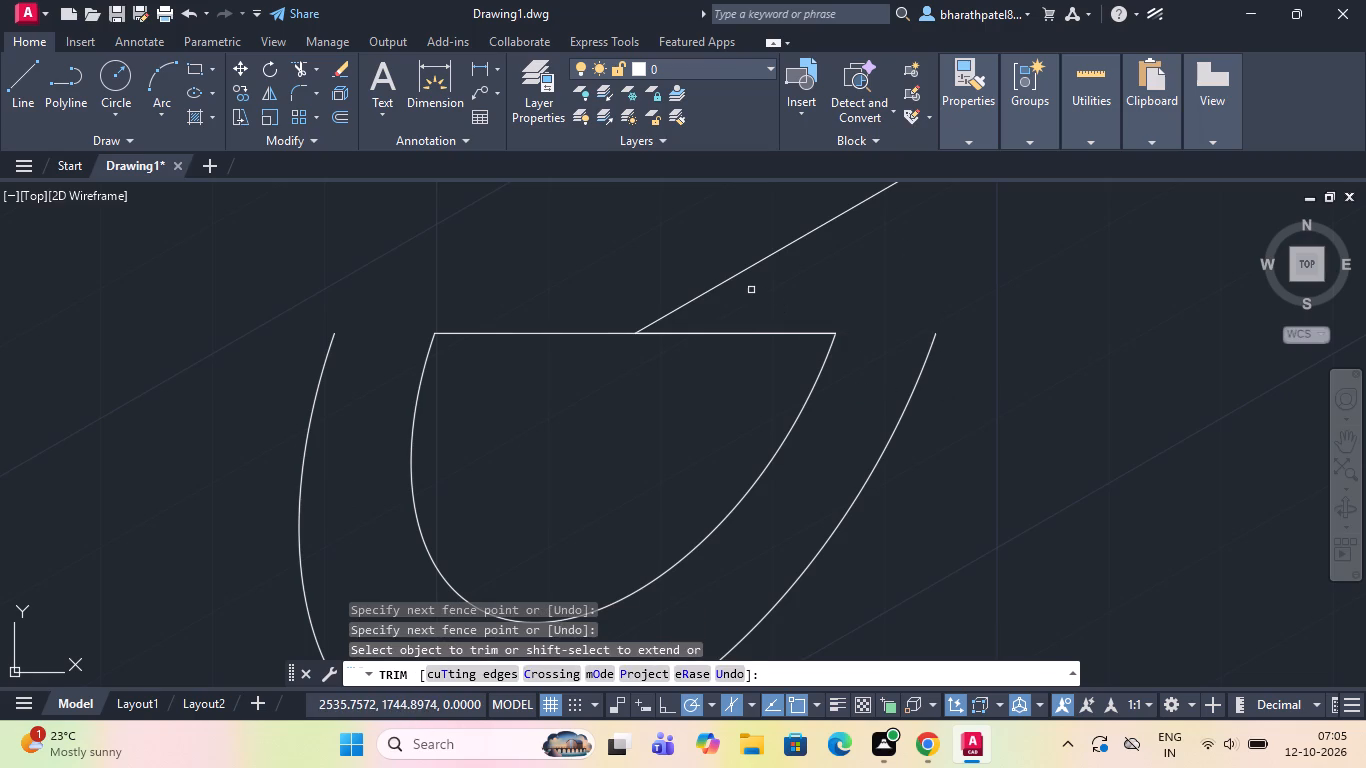
pyautogui.moveTo(751, 292); pyautogui.dragTo(717, 447)
pyautogui.moveTo(546, 272); pyautogui.dragTo(542, 427)
pyautogui.scroll(-2, 538, 424)
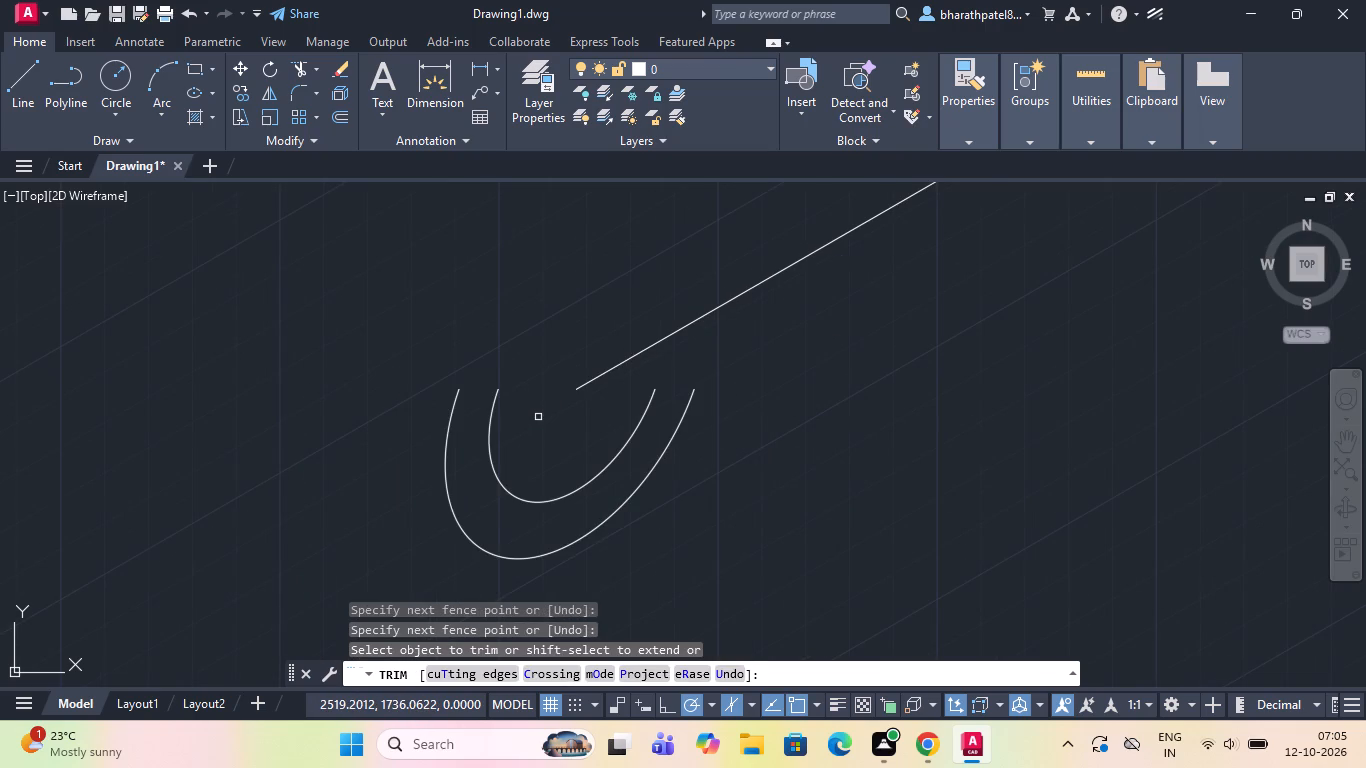
# Draw a 60-unit line at 30° from the right end of the inner arc, parallel to the long line.
pyautogui.click(24, 76)
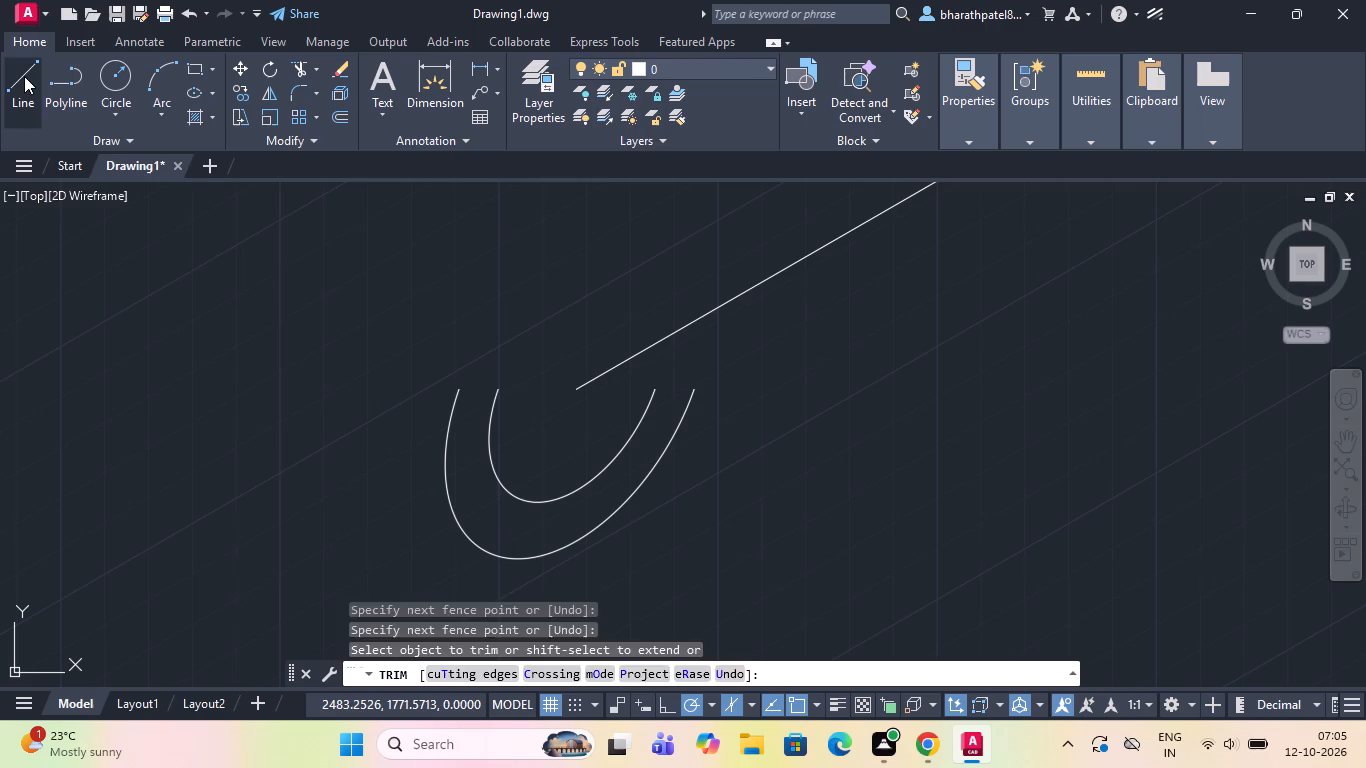
pyautogui.scroll(-1, 784, 571)
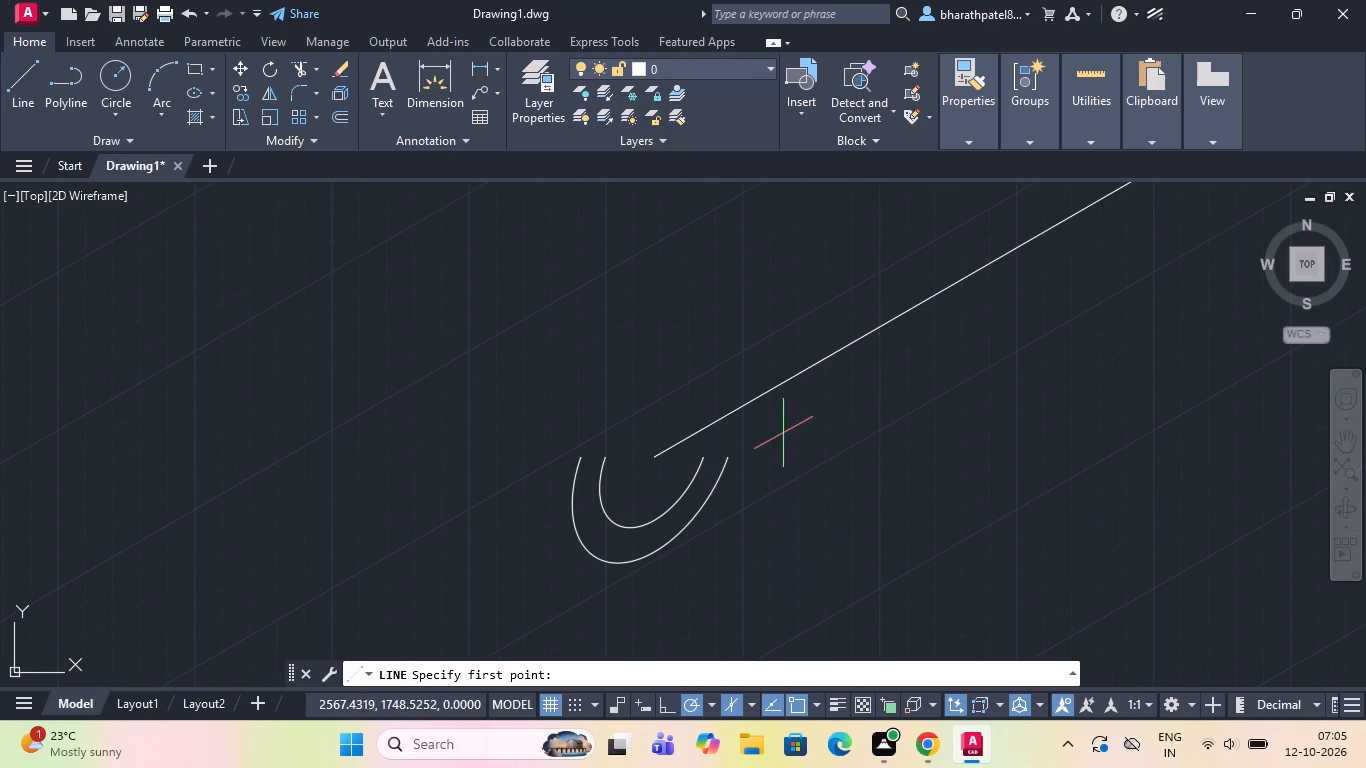
pyautogui.scroll(2, 782, 426)
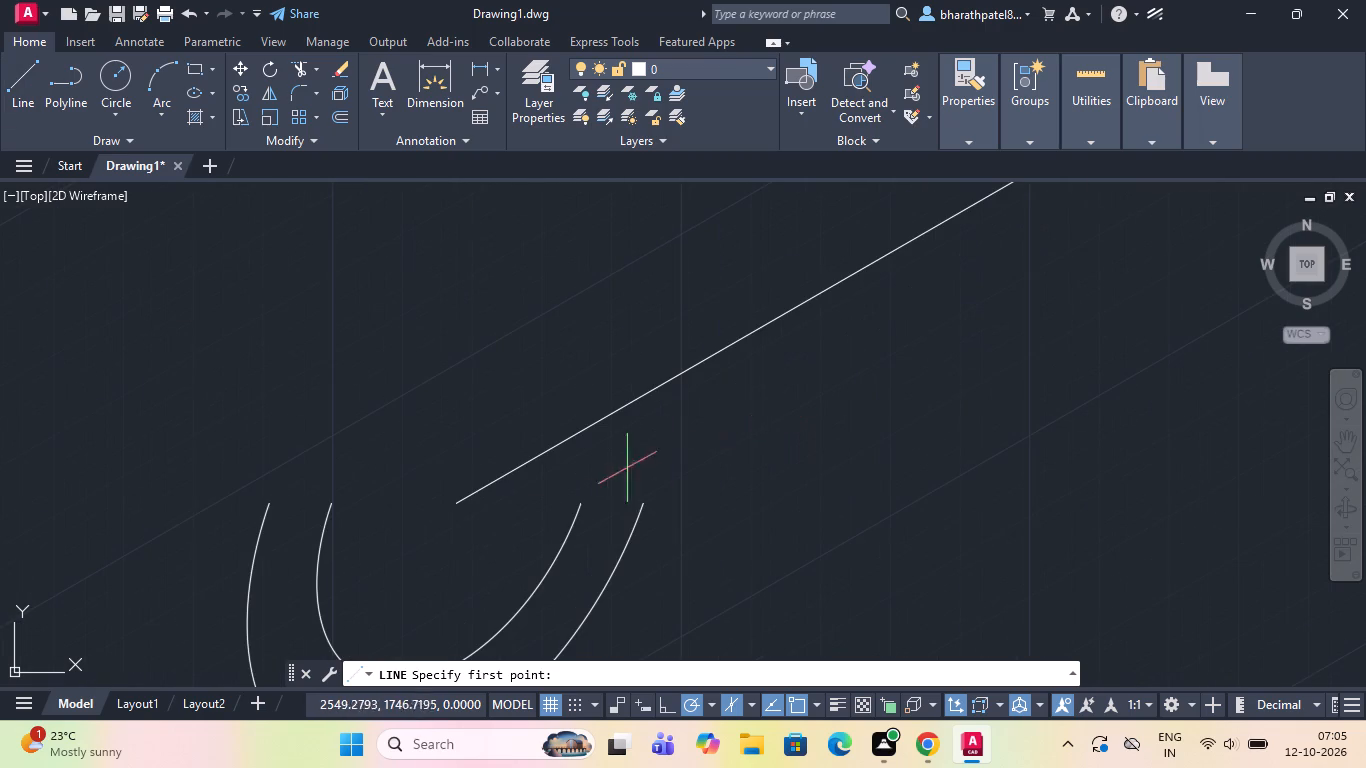
pyautogui.moveTo(582, 499); pyautogui.dragTo(597, 467)
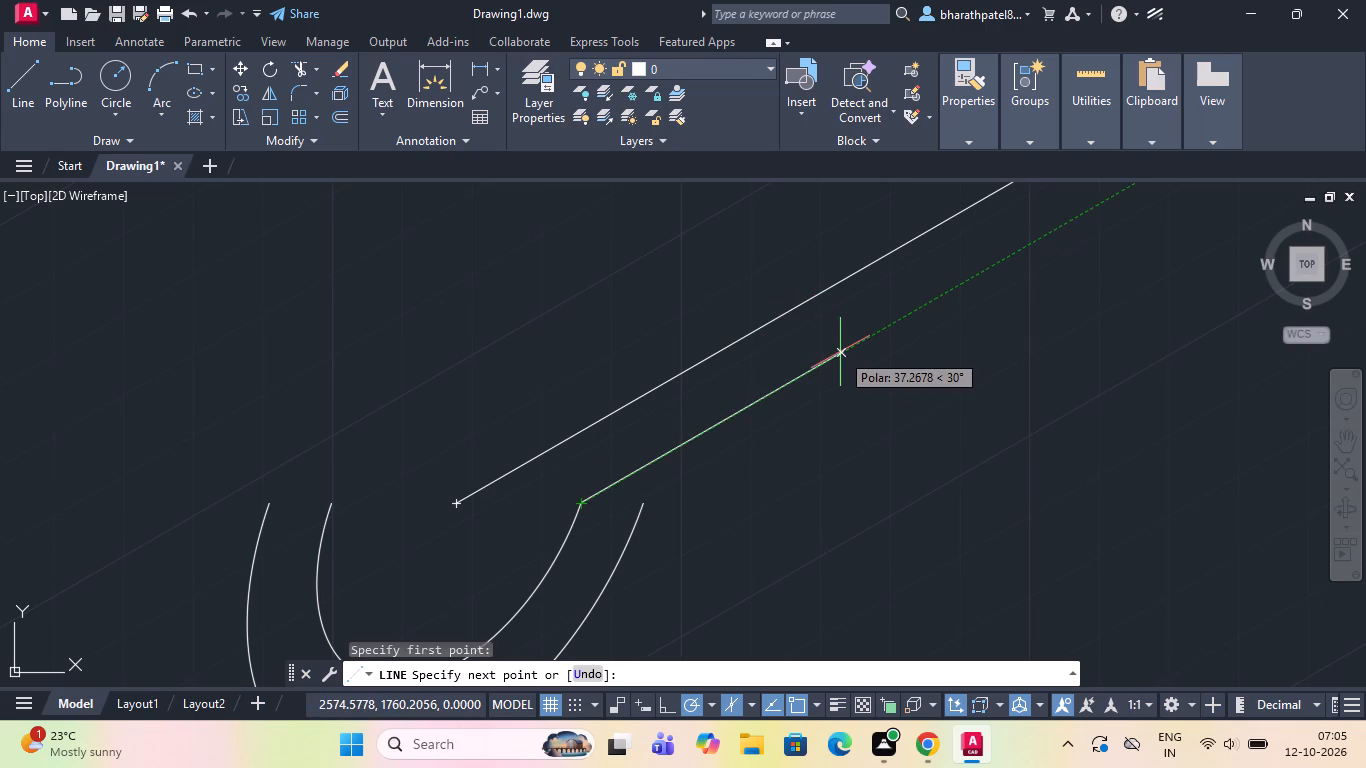
pyautogui.press('6')
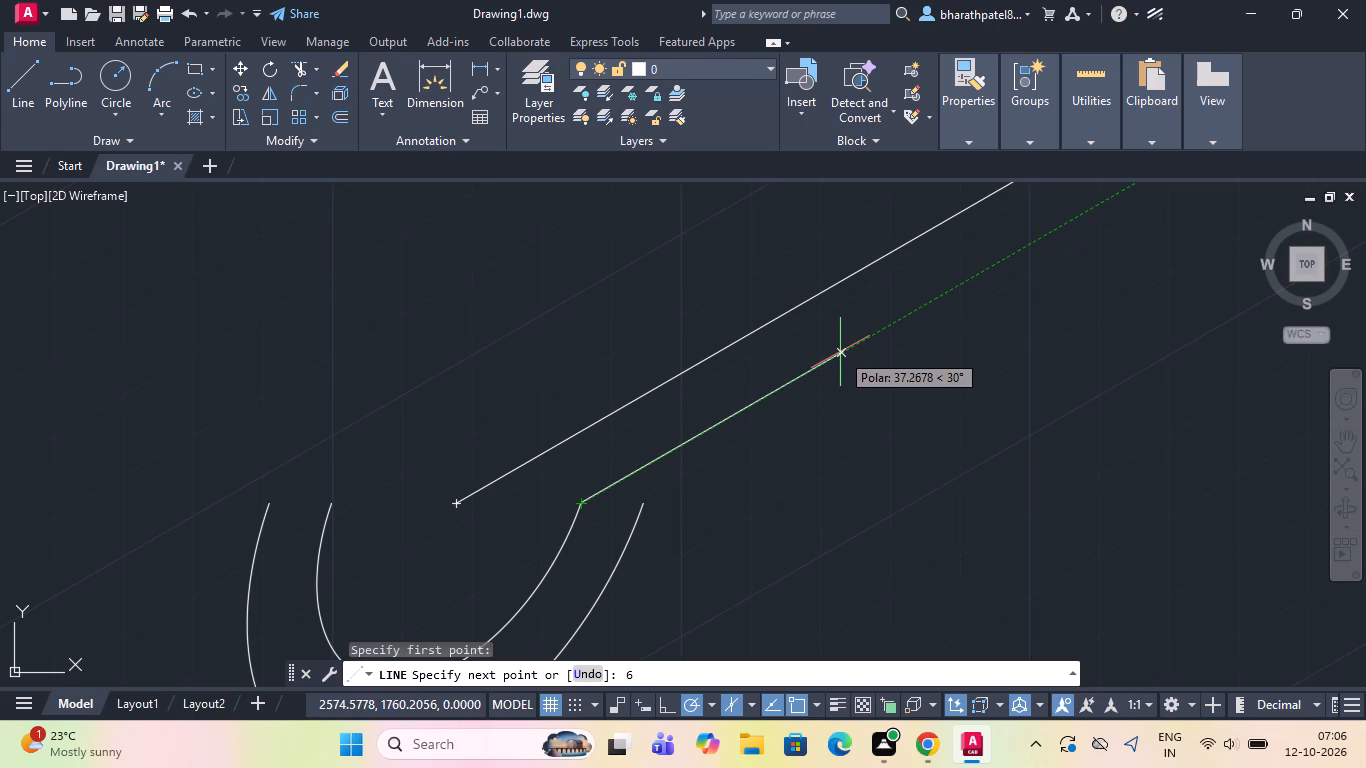
pyautogui.press('0')
pyautogui.press('Return')
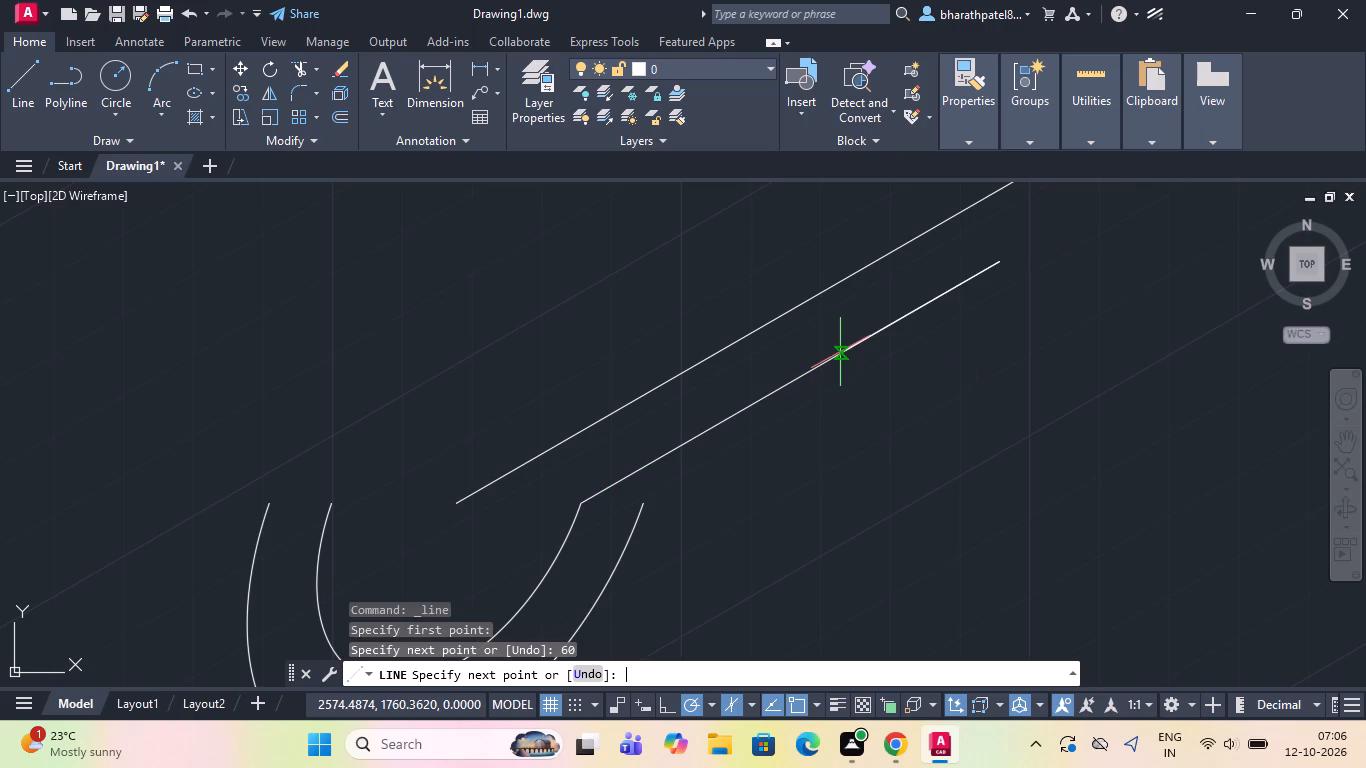
pyautogui.press('Escape')
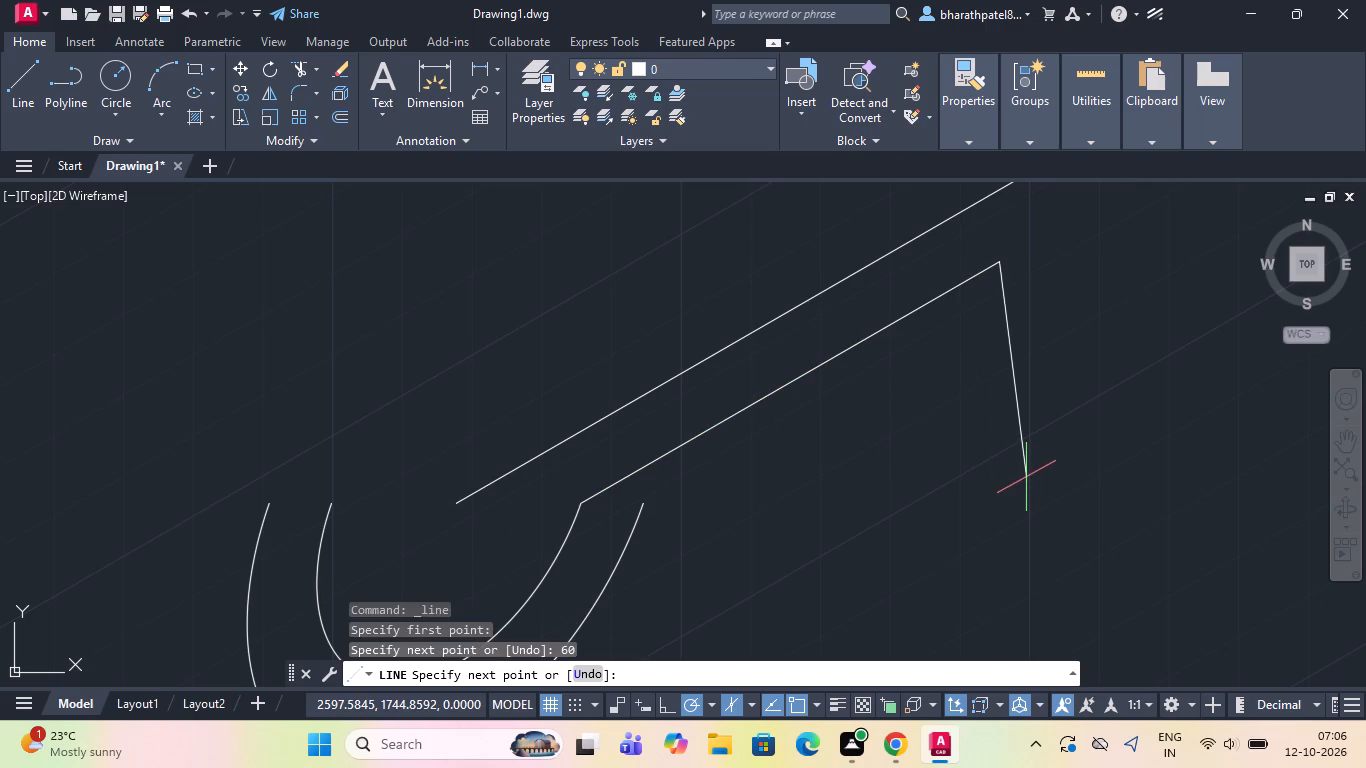
# Draw a 60-unit line at 30° from the left end of the inner arc, parallel to the other inclined lines.
pyautogui.click(23, 75)
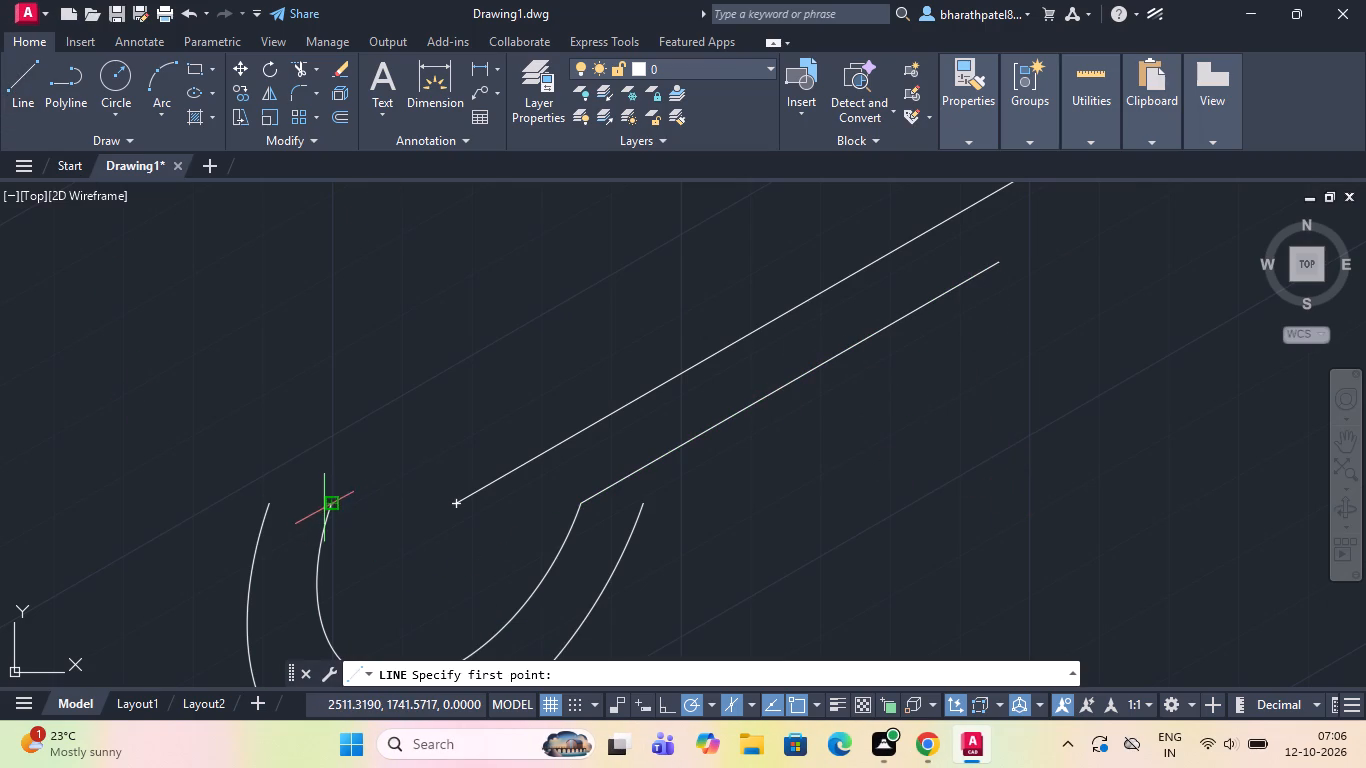
pyautogui.click(333, 501)
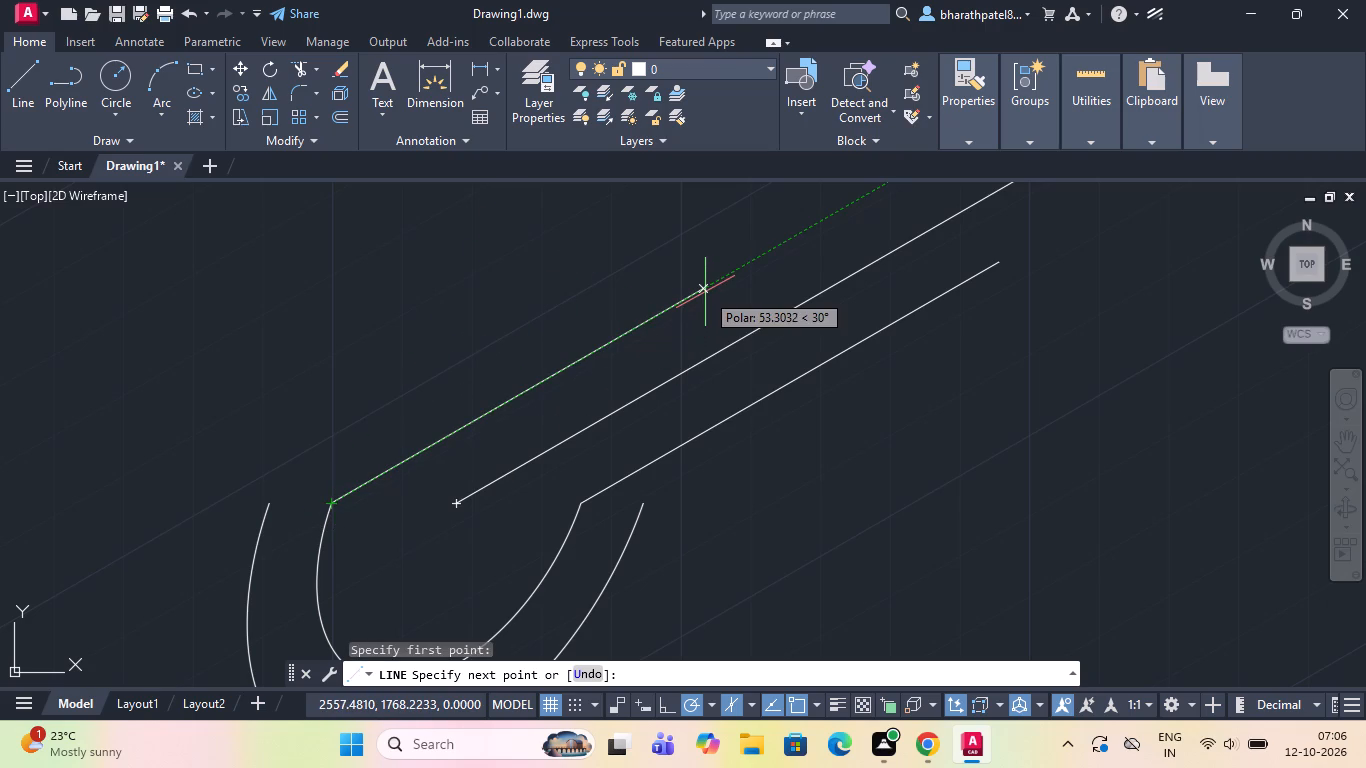
pyautogui.press('6')
pyautogui.press('0')
pyautogui.press('Return')
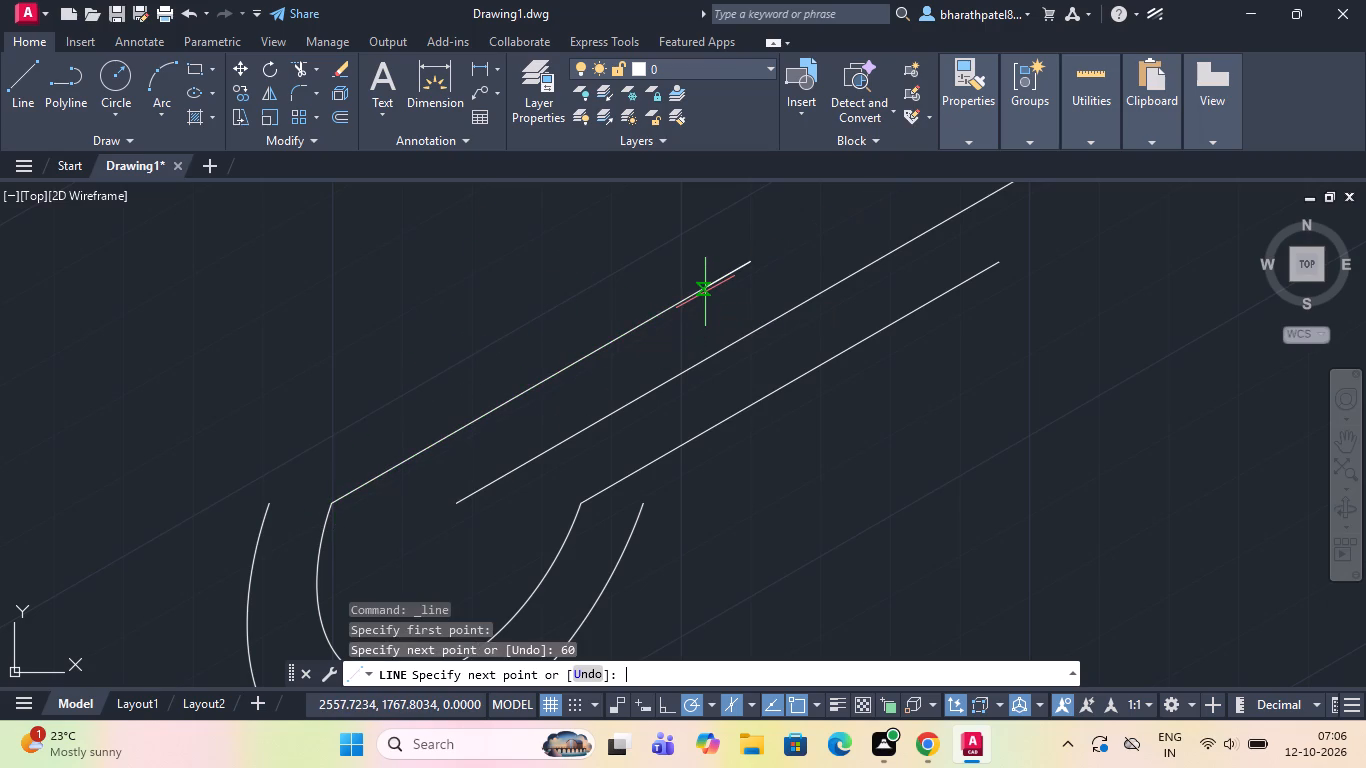
pyautogui.press('Escape')
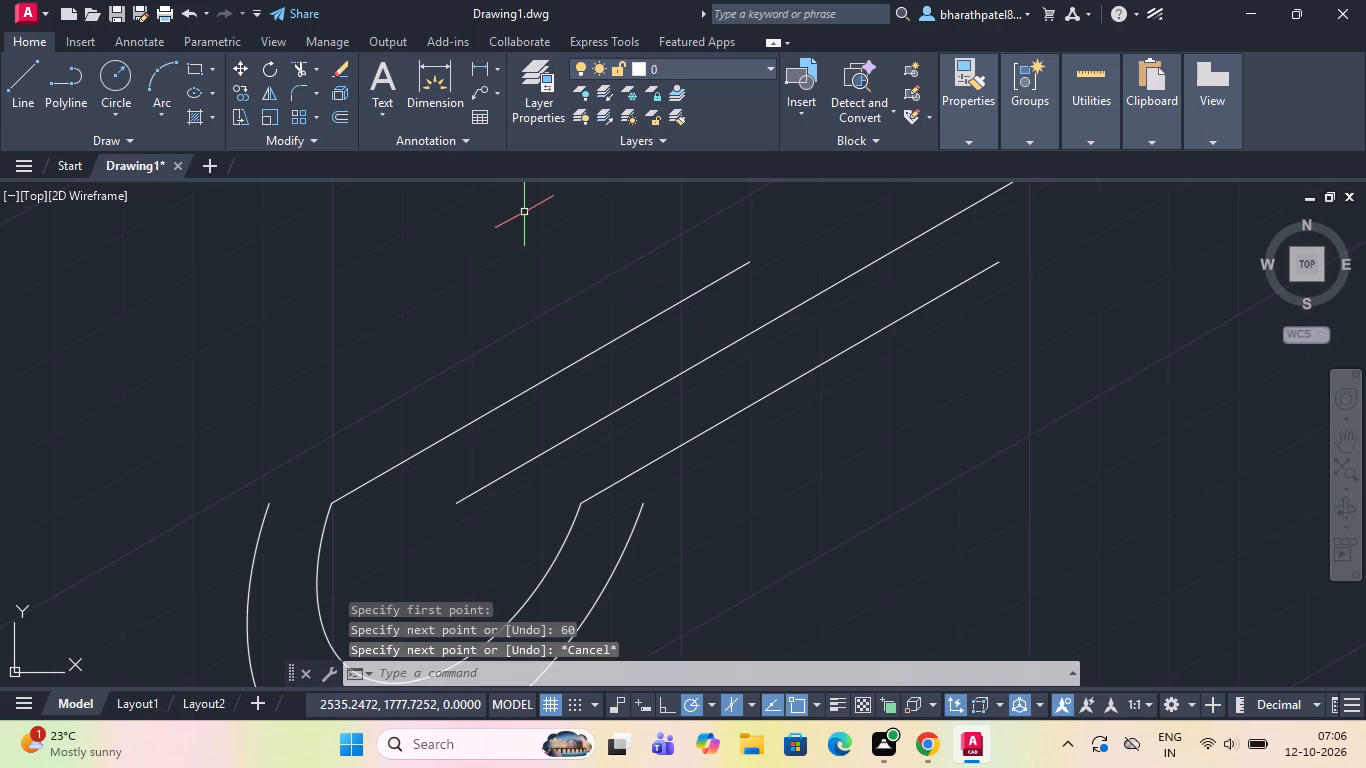
# Draw a horizontal line about 15 units long from the right end of the inner arc, outward past the outer arc's end.
pyautogui.scroll(-2, 453, 272)
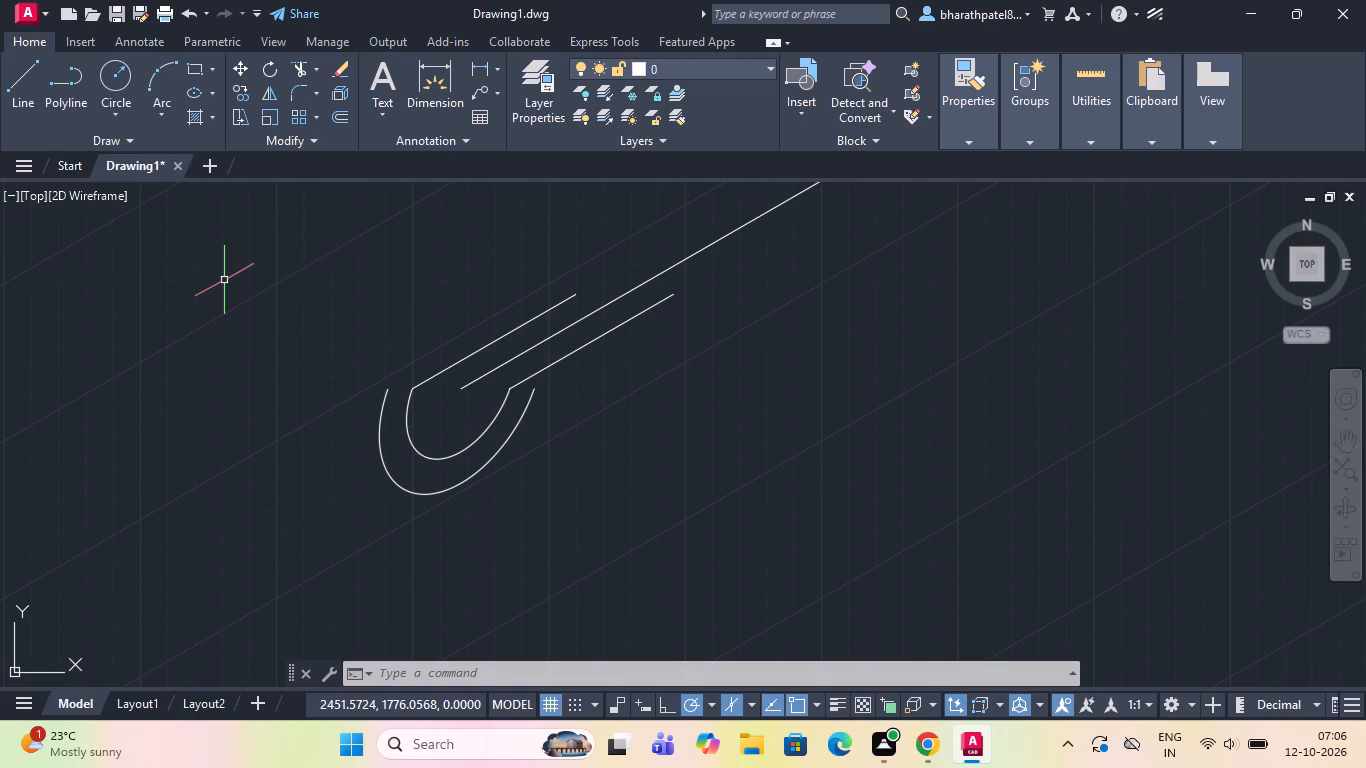
pyautogui.click(28, 86)
pyautogui.scroll(5, 567, 412)
pyautogui.scroll(-2, 237, 346)
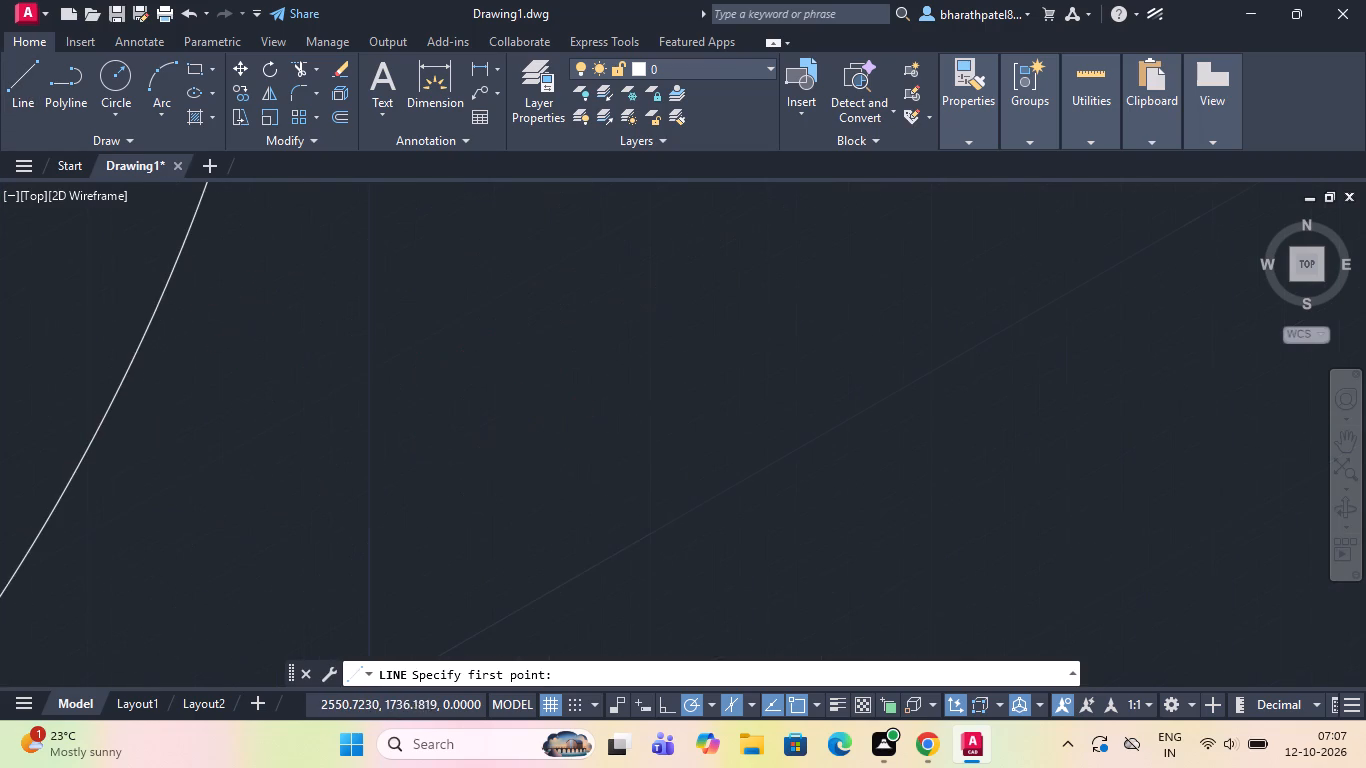
pyautogui.scroll(-2, 237, 351)
pyautogui.scroll(4, 72, 274)
pyautogui.scroll(-2, 693, 474)
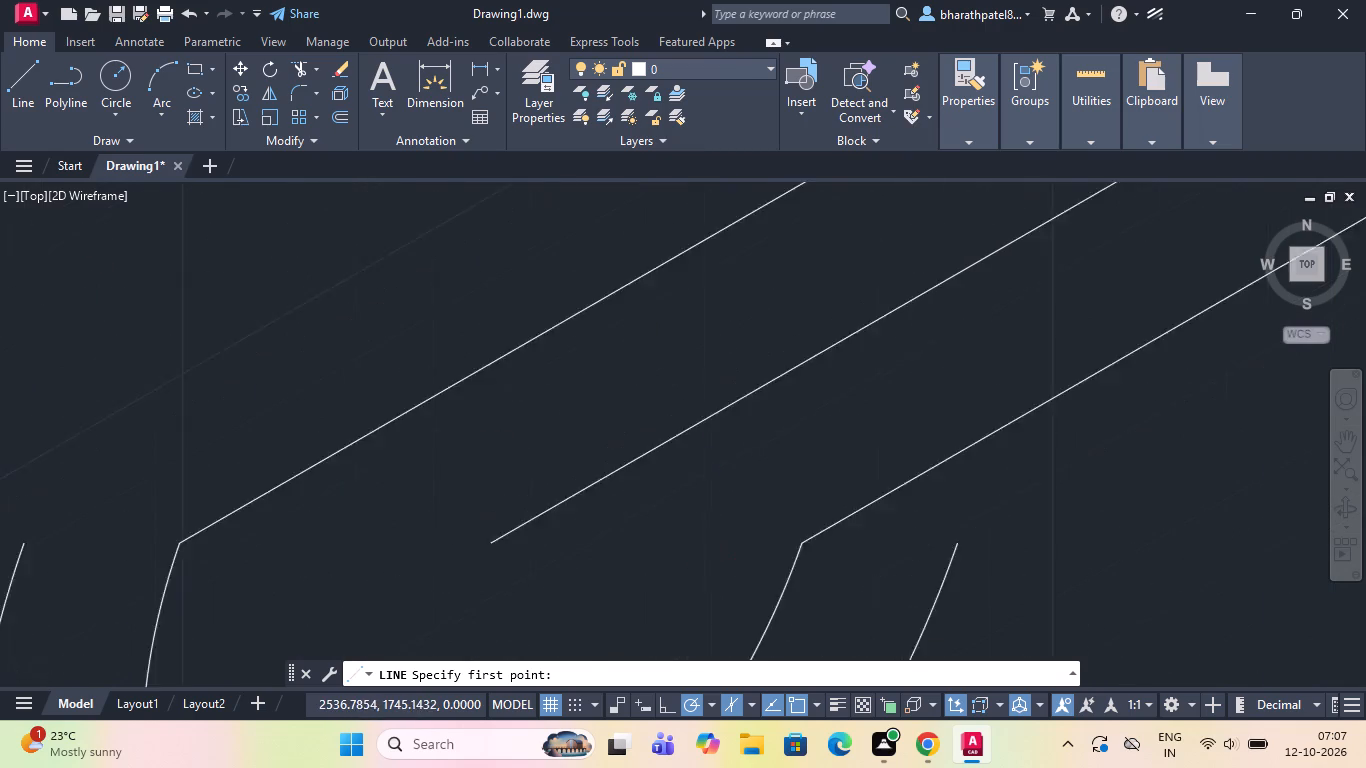
pyautogui.scroll(-1, 690, 446)
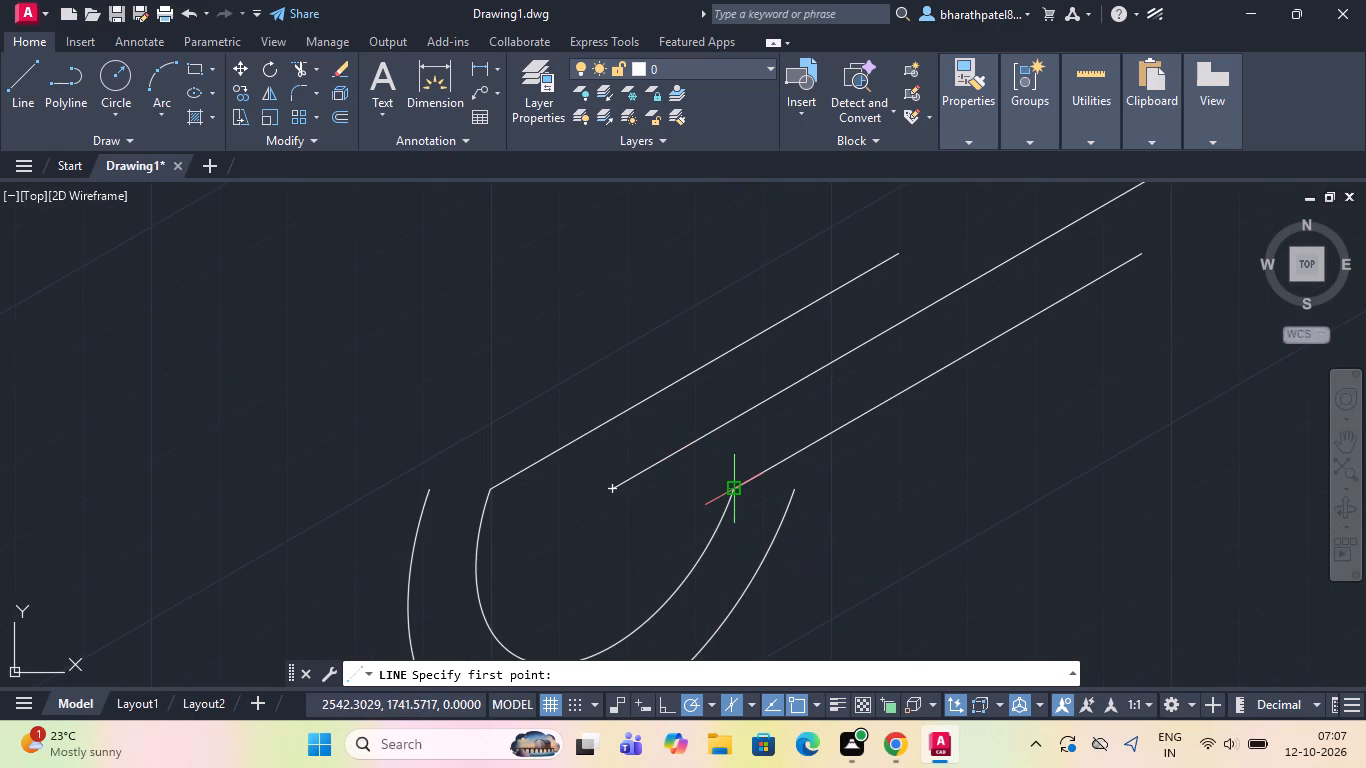
pyautogui.click(731, 488)
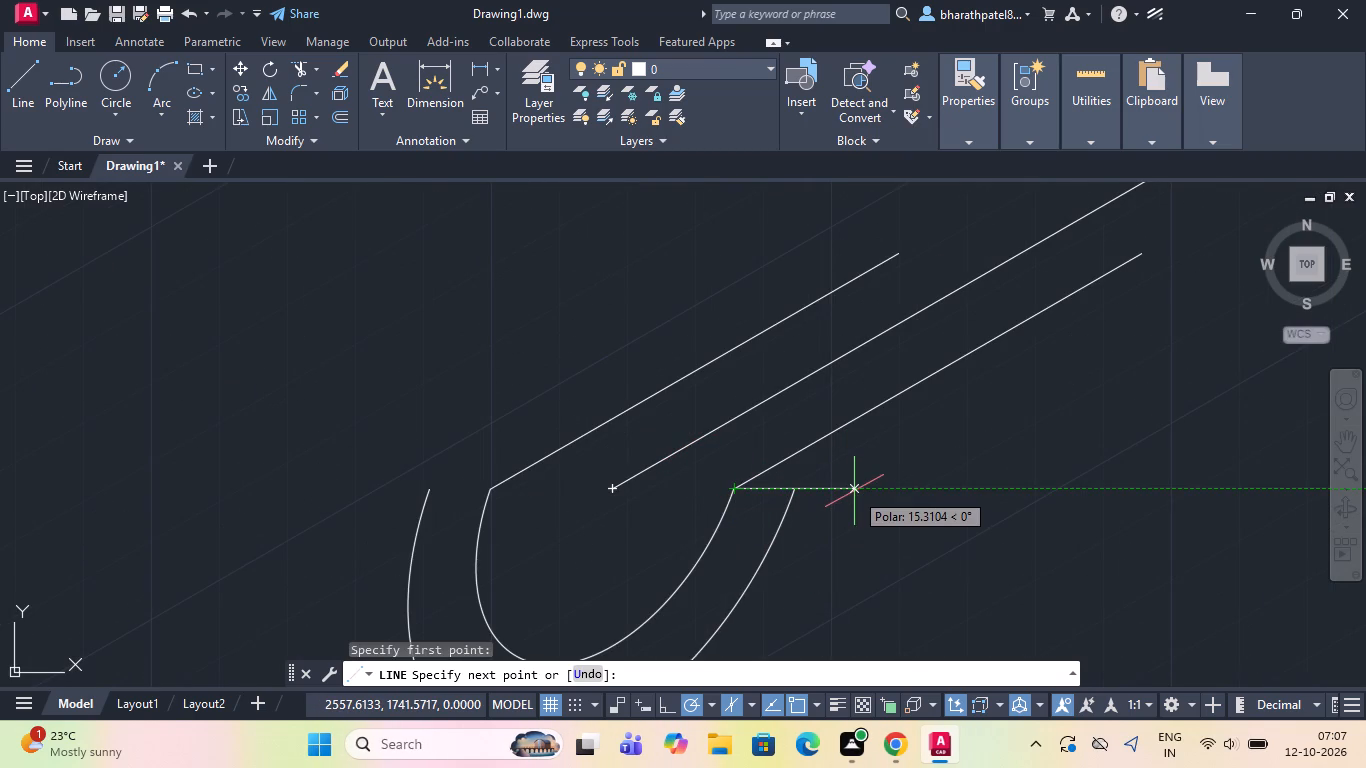
pyautogui.click(854, 490)
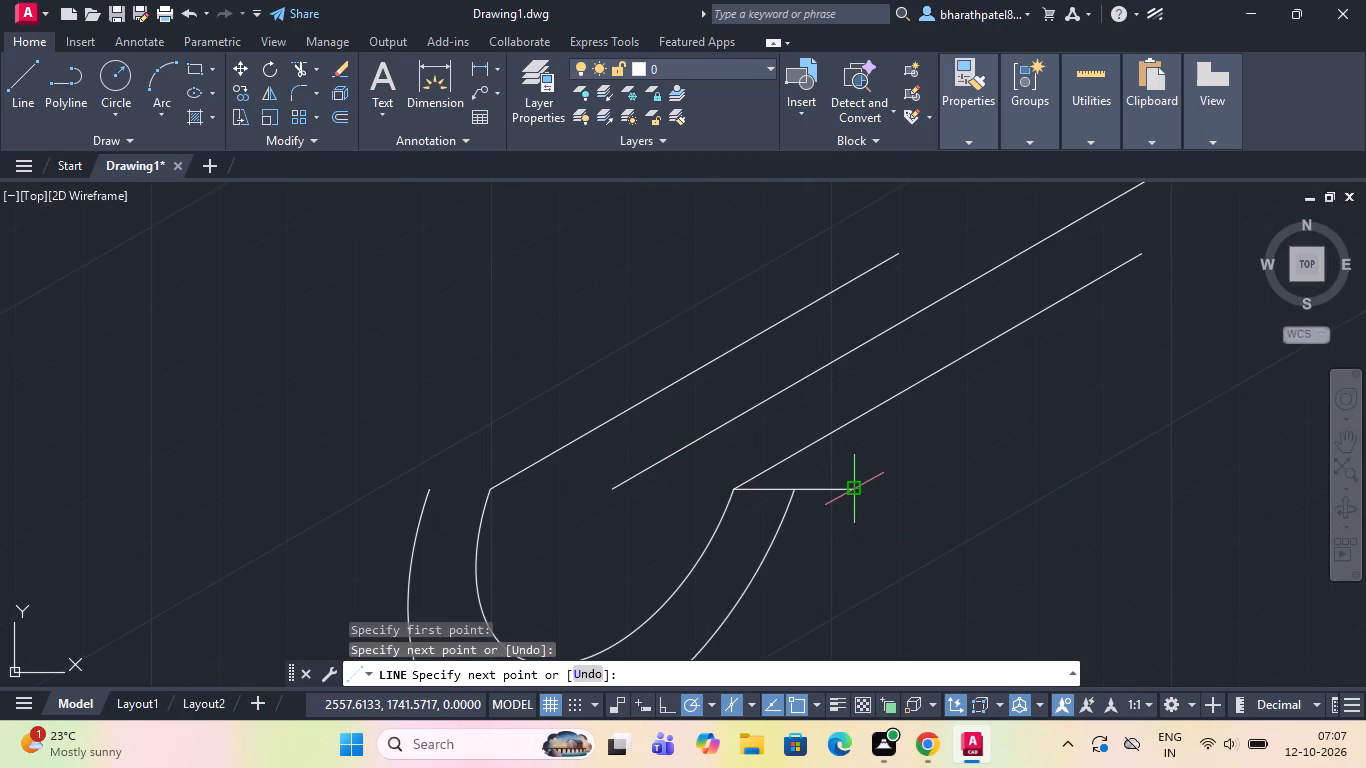
pyautogui.press('Escape')
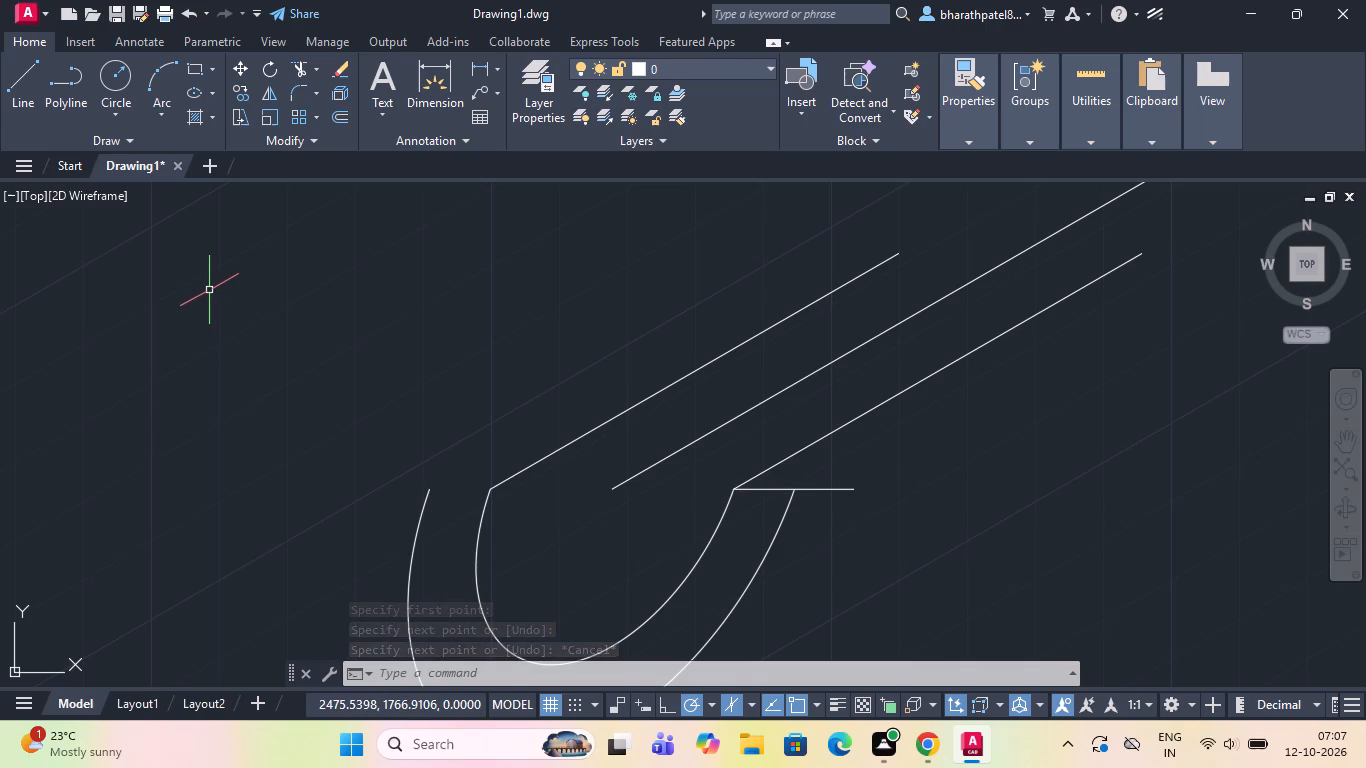
# Draw a horizontal line from the left end of the inner arc outward, extending past the left end of the outer arc.
pyautogui.click(8, 93)
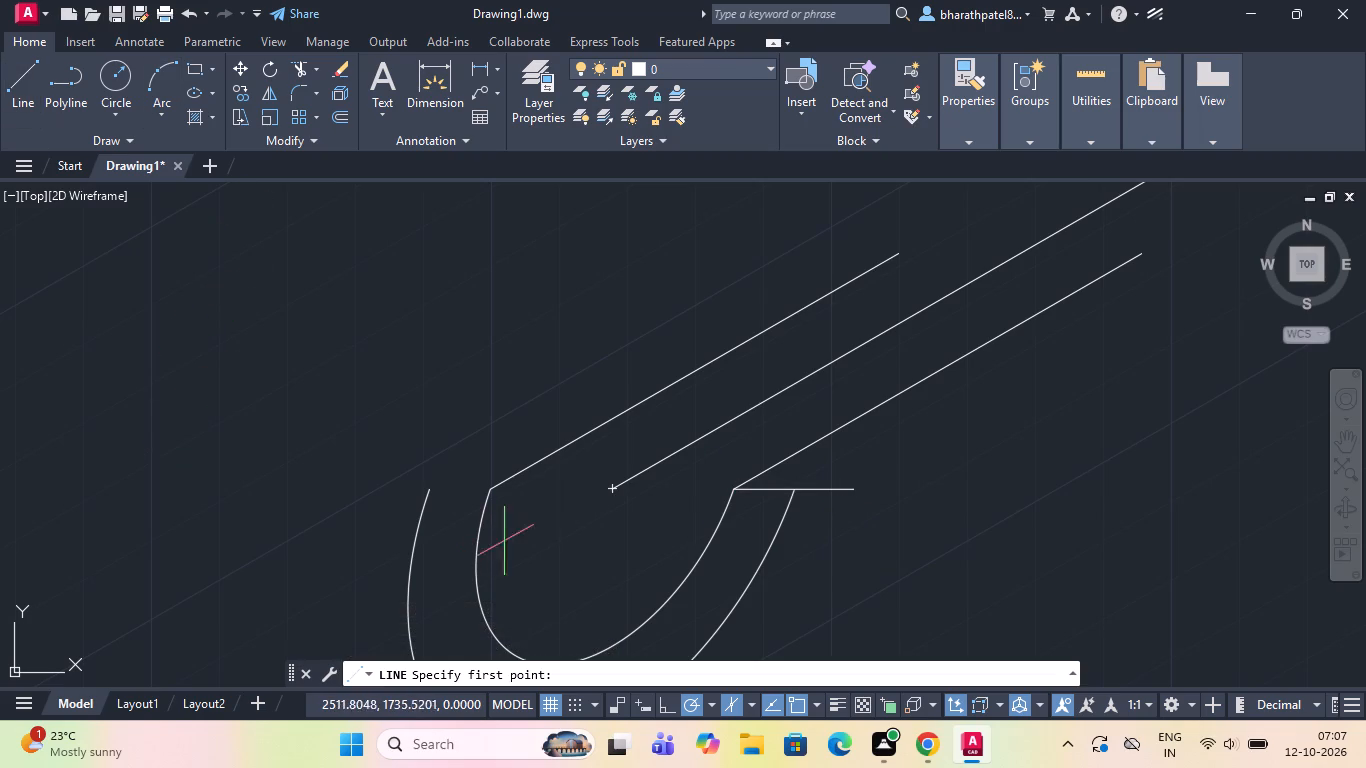
pyautogui.click(491, 491)
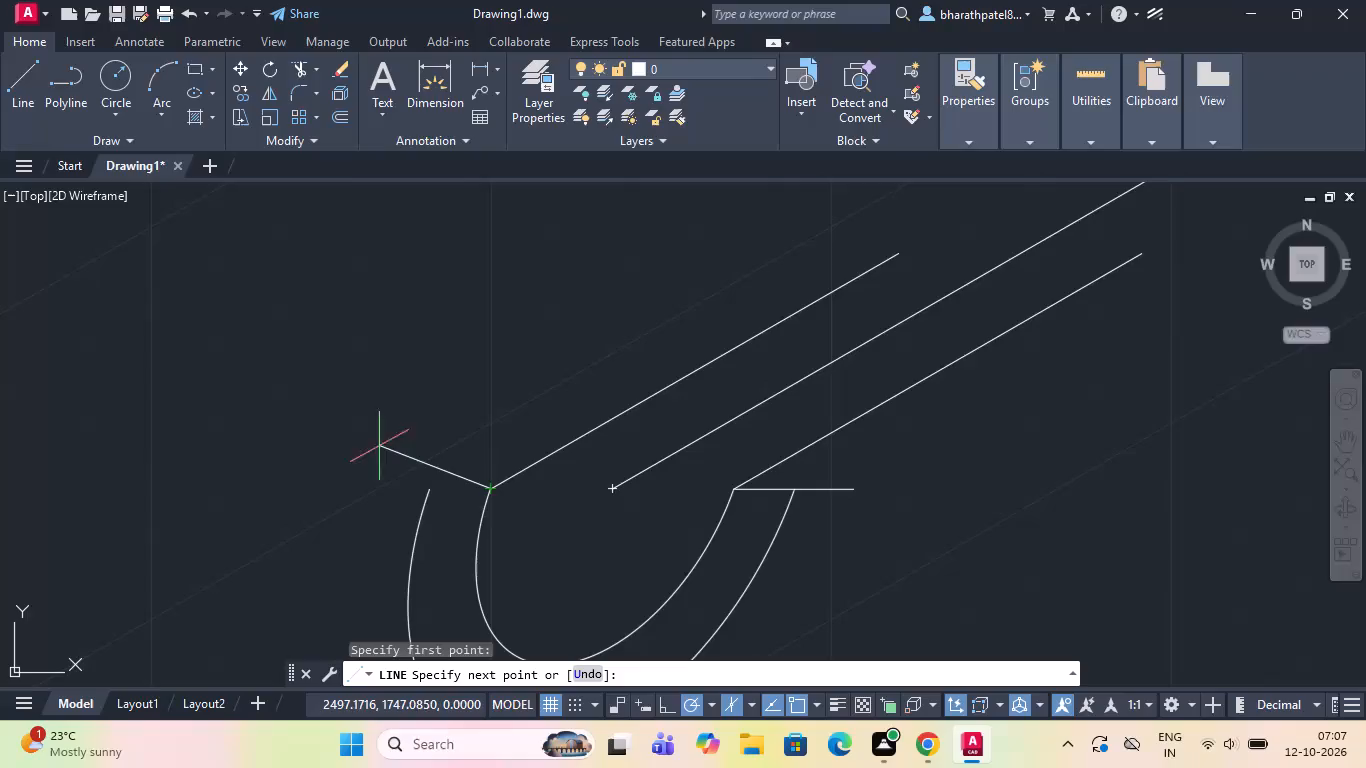
pyautogui.click(305, 487)
pyautogui.scroll(-2, 305, 478)
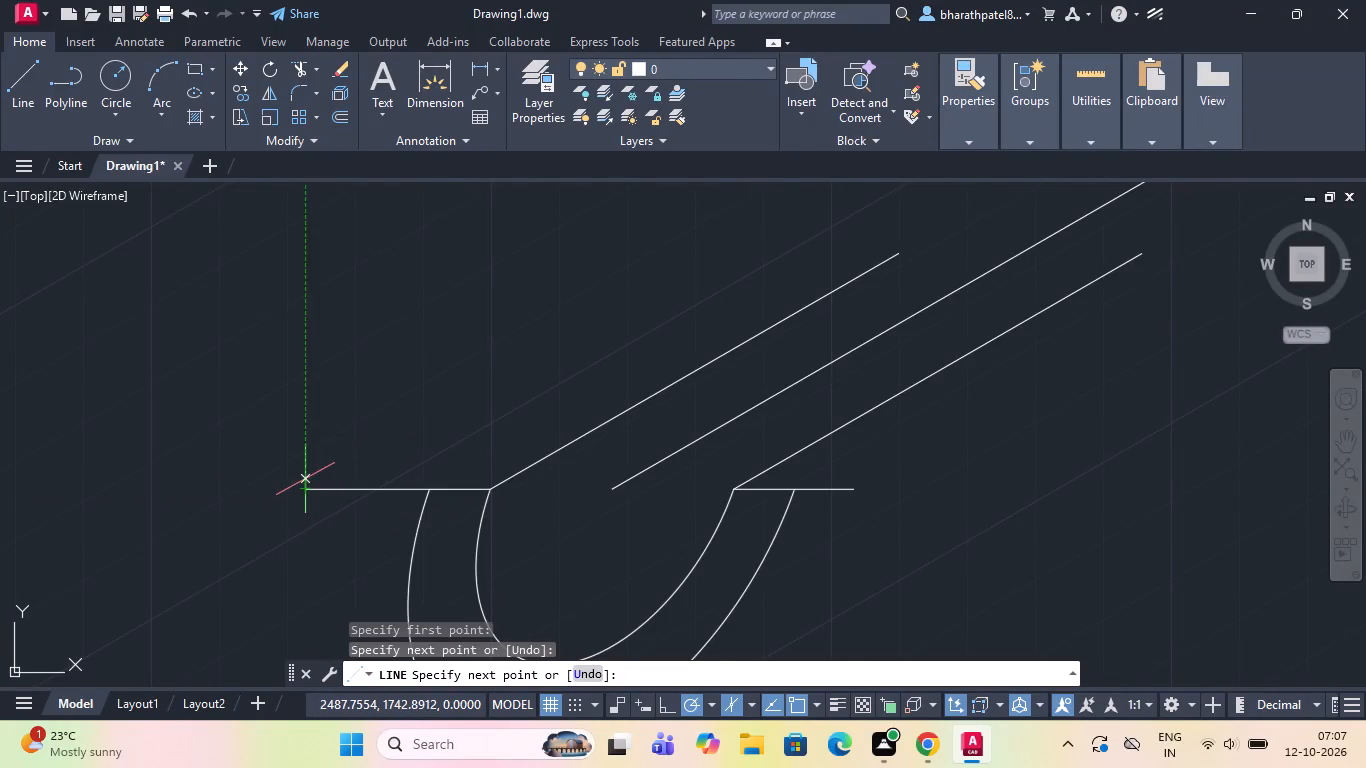
pyautogui.press('Escape')
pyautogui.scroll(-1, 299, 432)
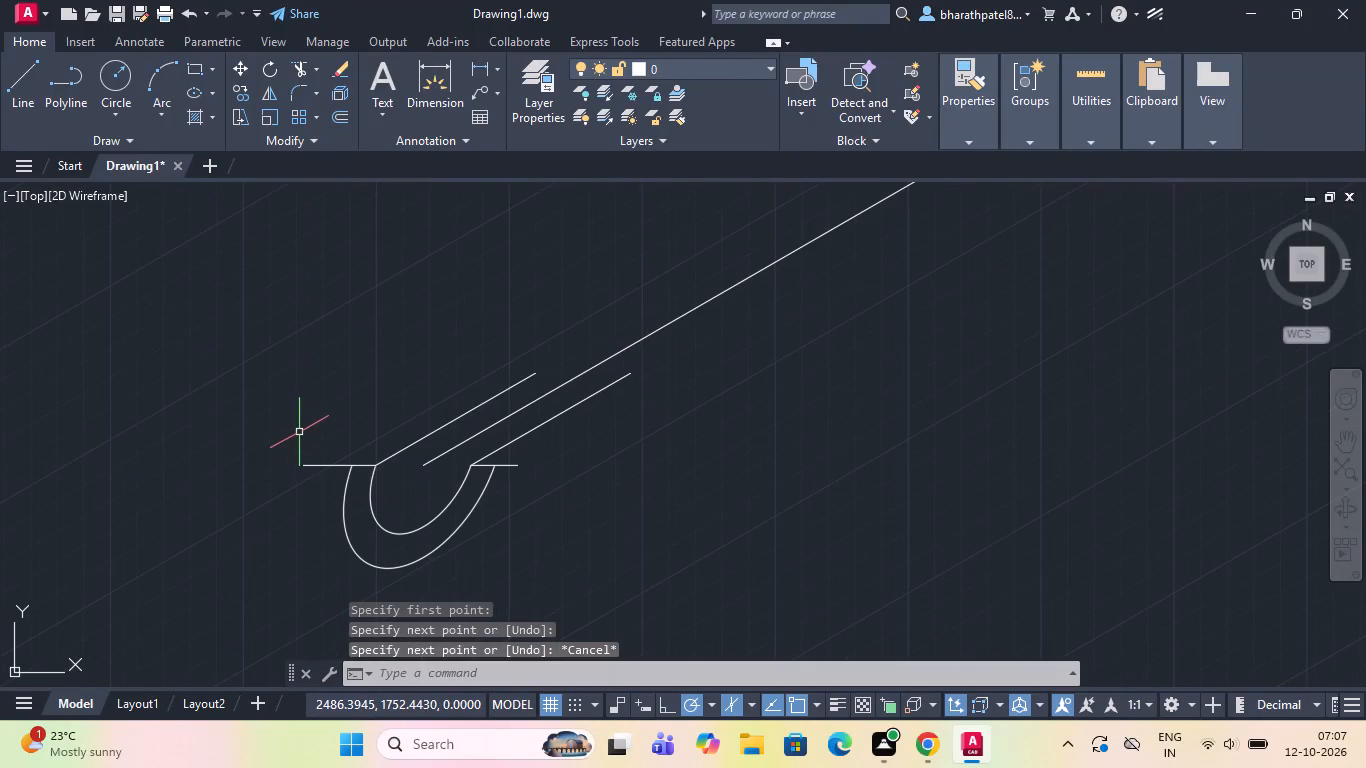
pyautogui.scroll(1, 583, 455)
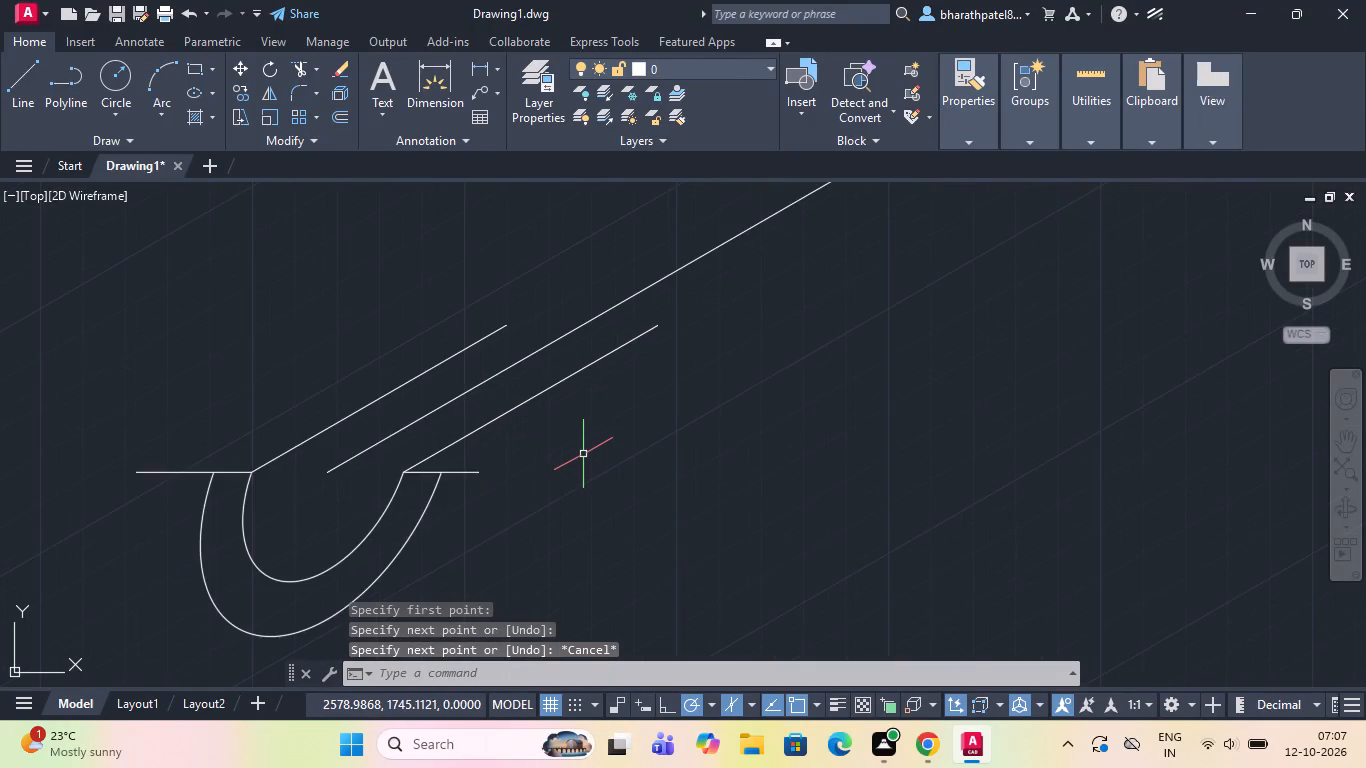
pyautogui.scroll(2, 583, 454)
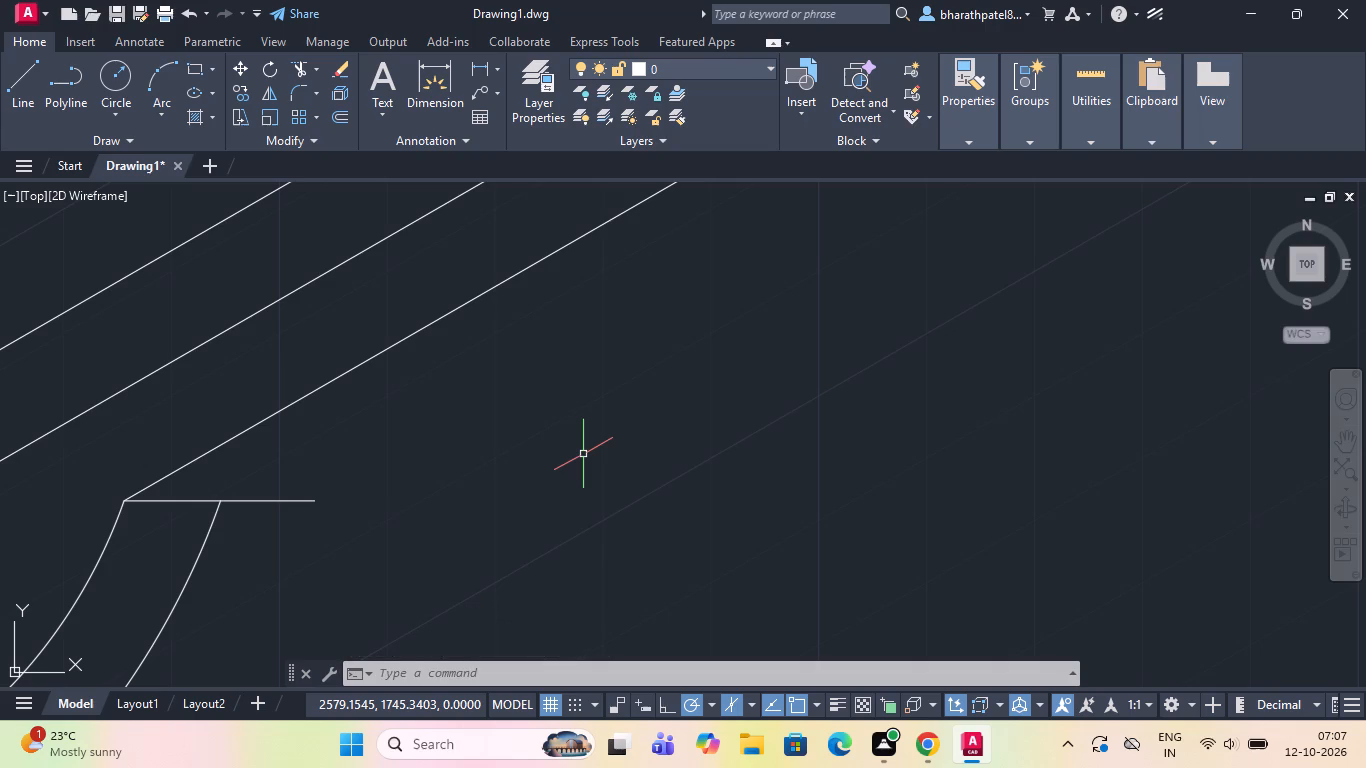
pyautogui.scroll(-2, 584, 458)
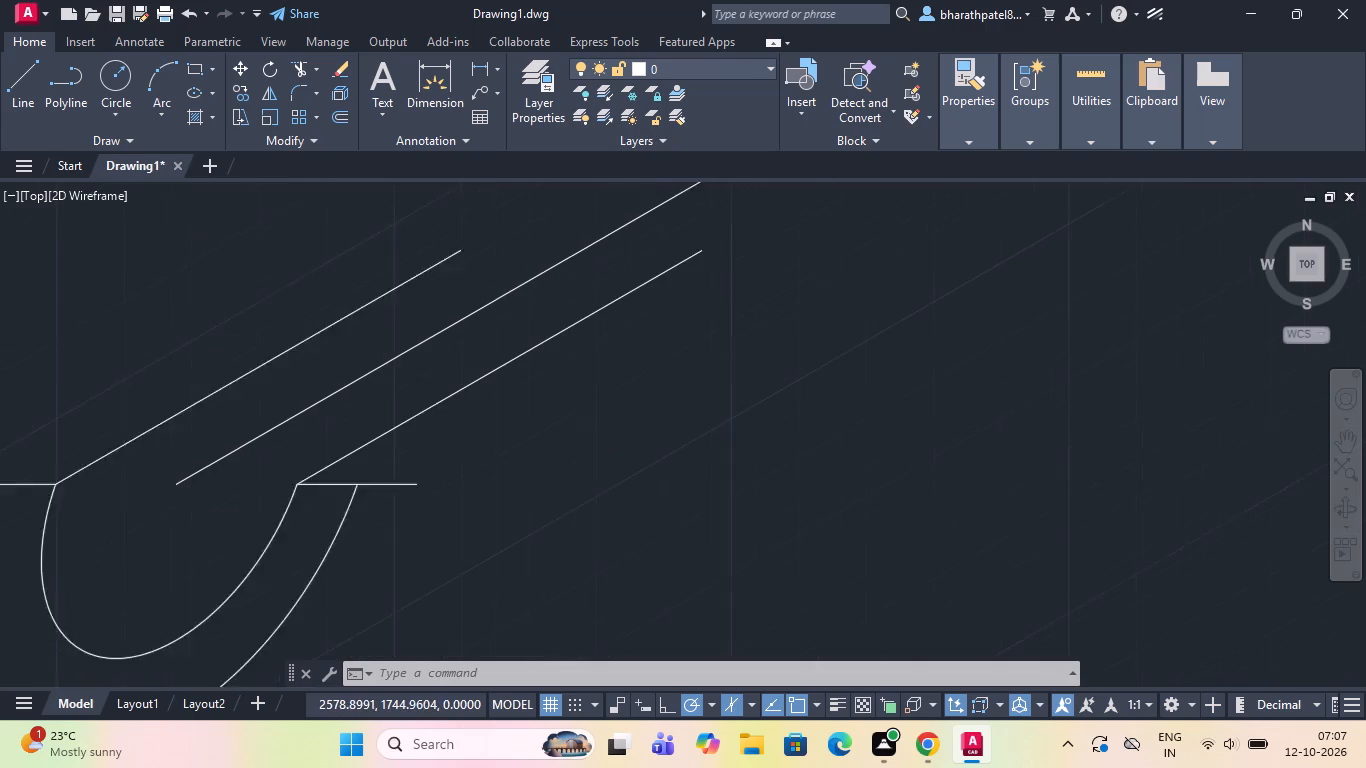
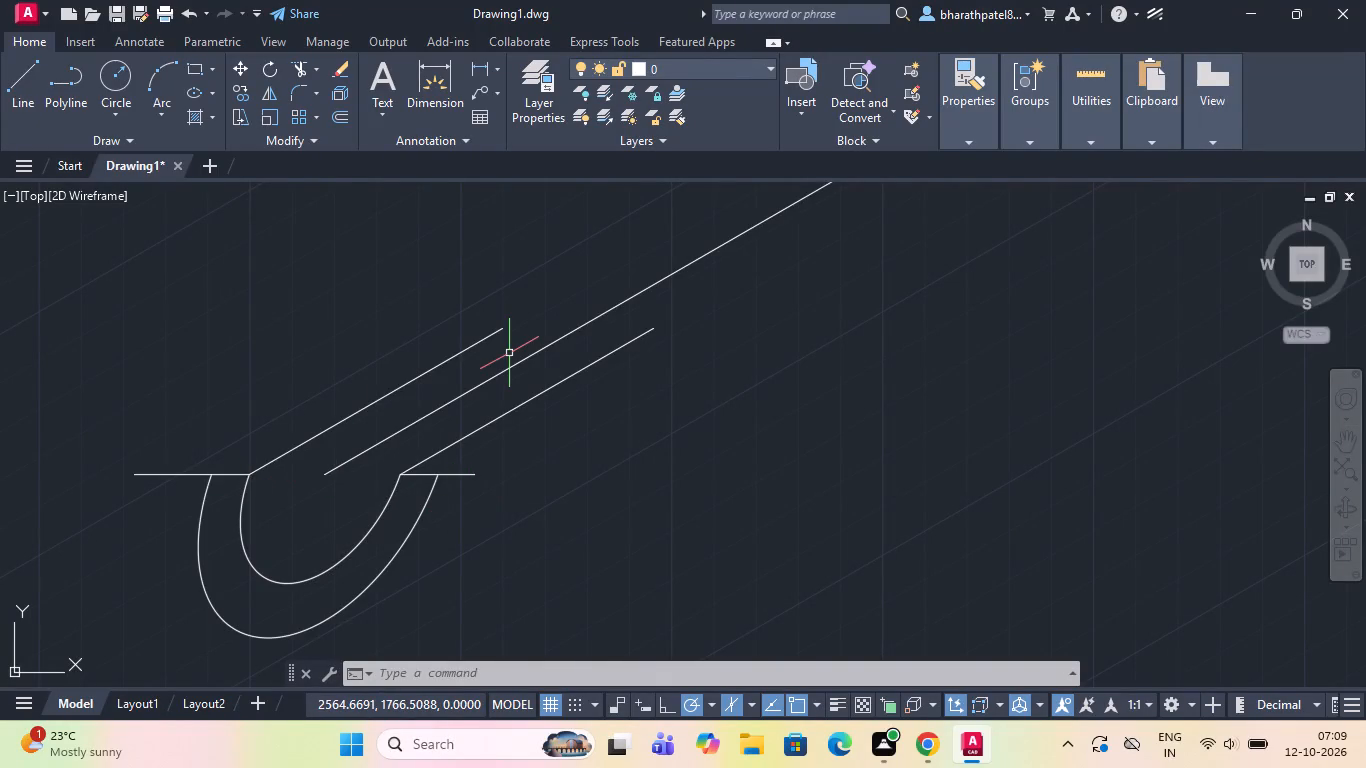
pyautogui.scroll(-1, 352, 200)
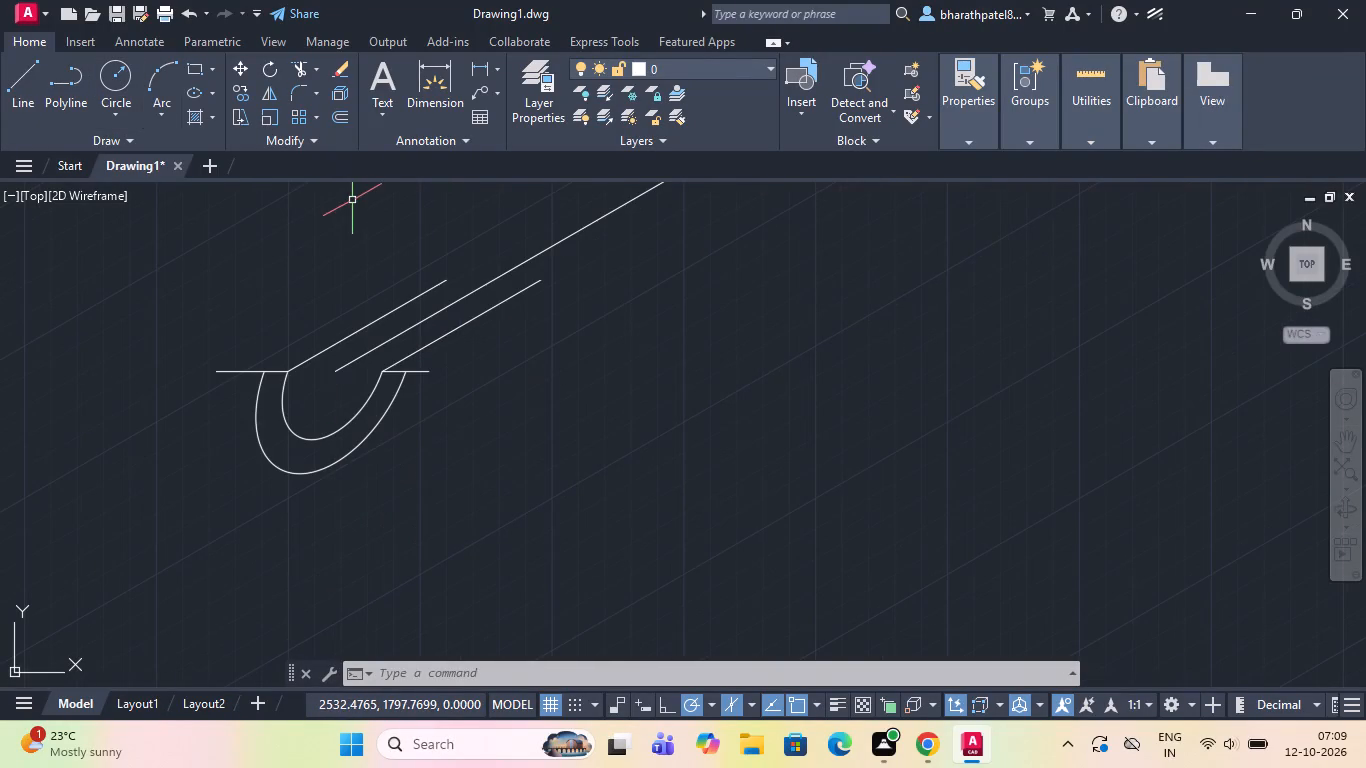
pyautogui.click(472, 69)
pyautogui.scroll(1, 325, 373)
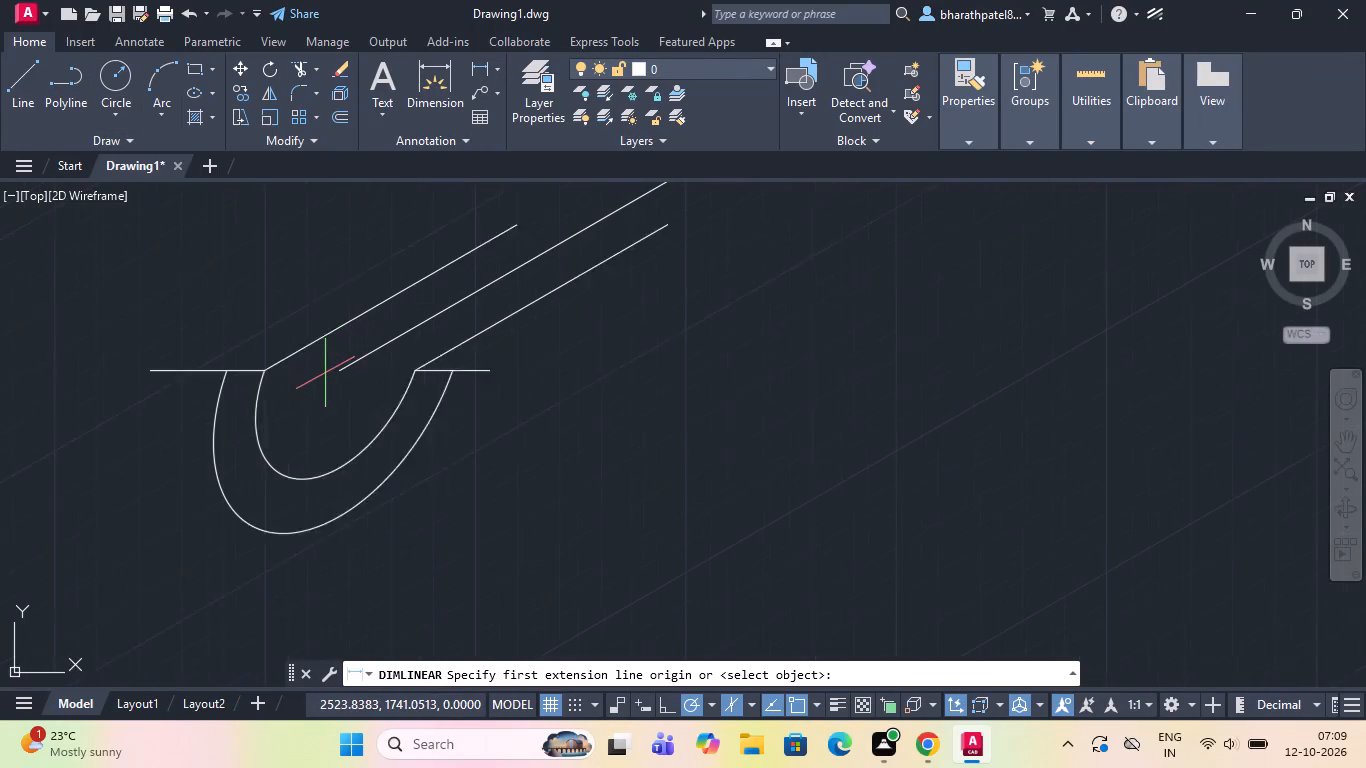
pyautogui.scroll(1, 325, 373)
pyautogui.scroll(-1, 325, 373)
# Draw a short slanted line from a point midway along the 60-unit line at the inner arc's left end, outward to the upper left.
pyautogui.click(5, 75)
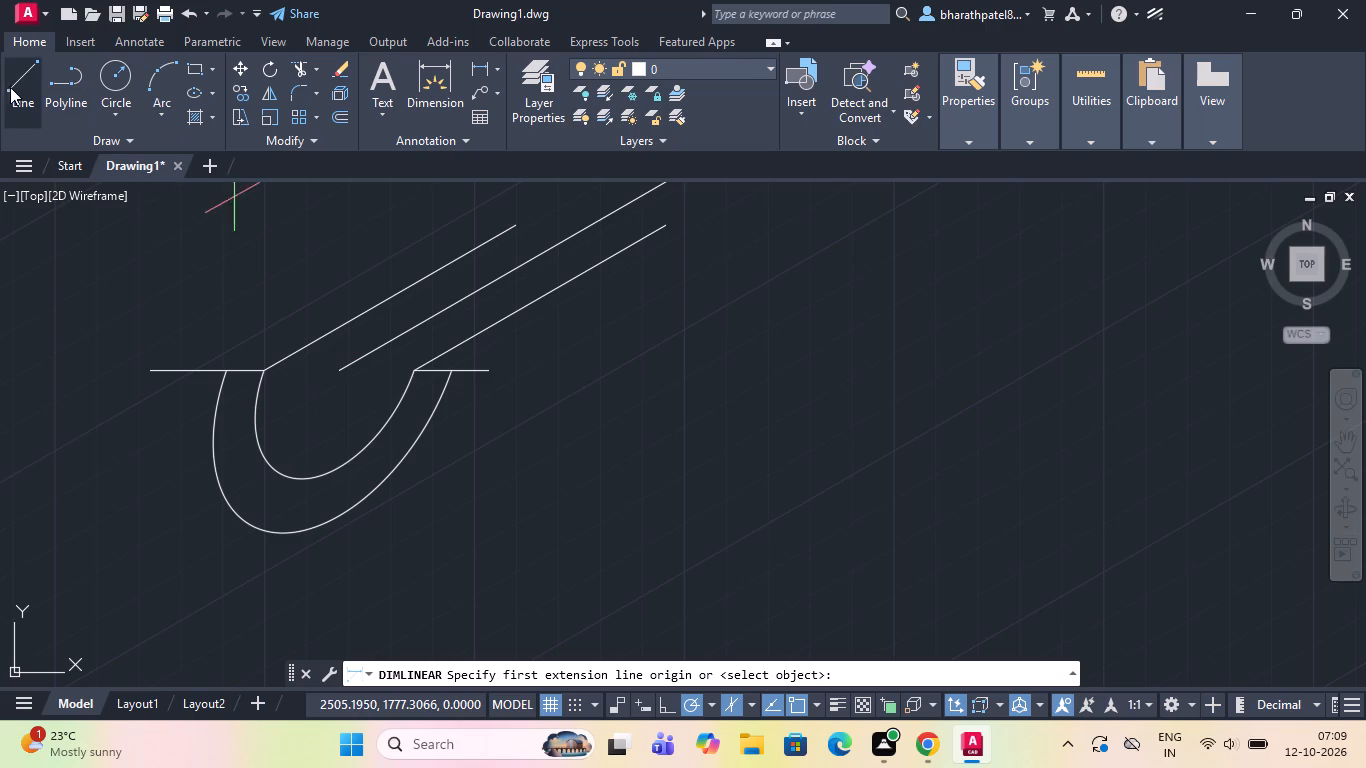
pyautogui.scroll(-1, 133, 317)
pyautogui.scroll(2, 177, 306)
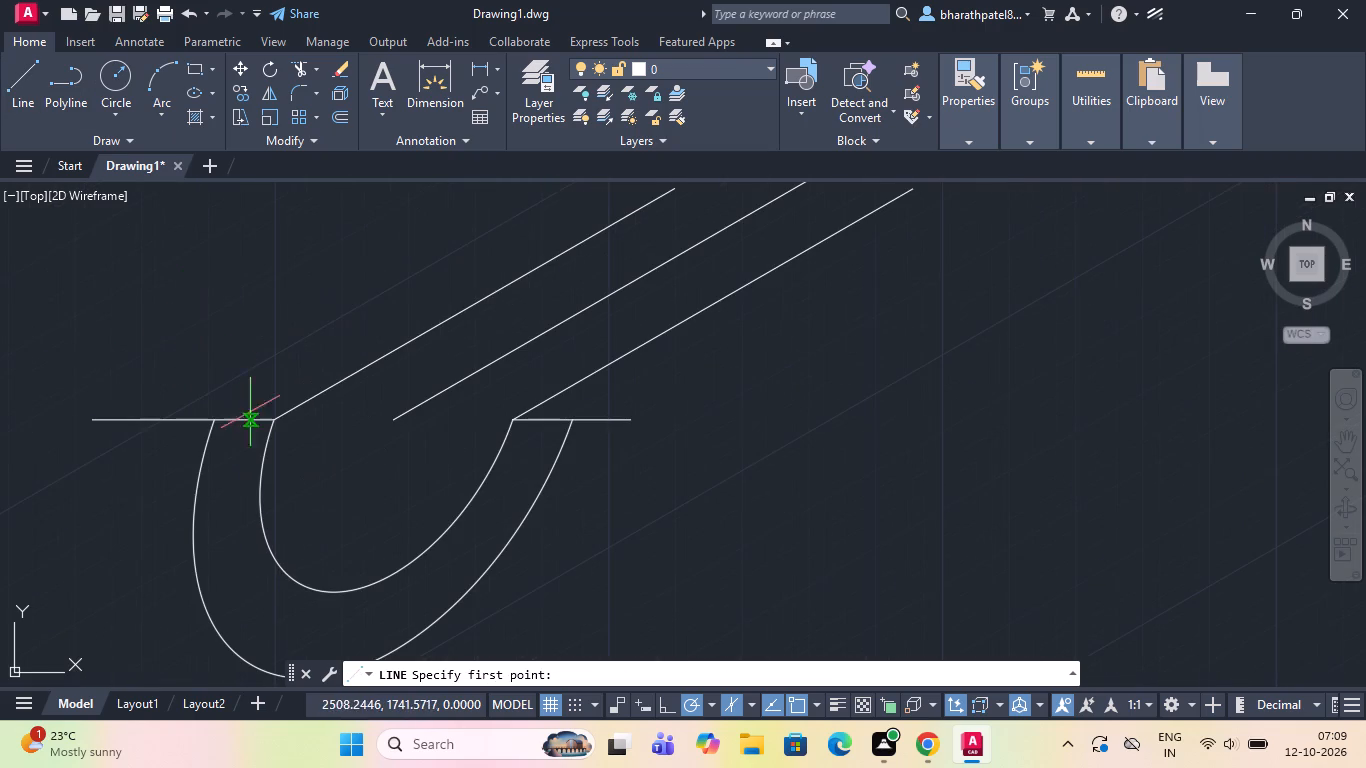
pyautogui.click(476, 302)
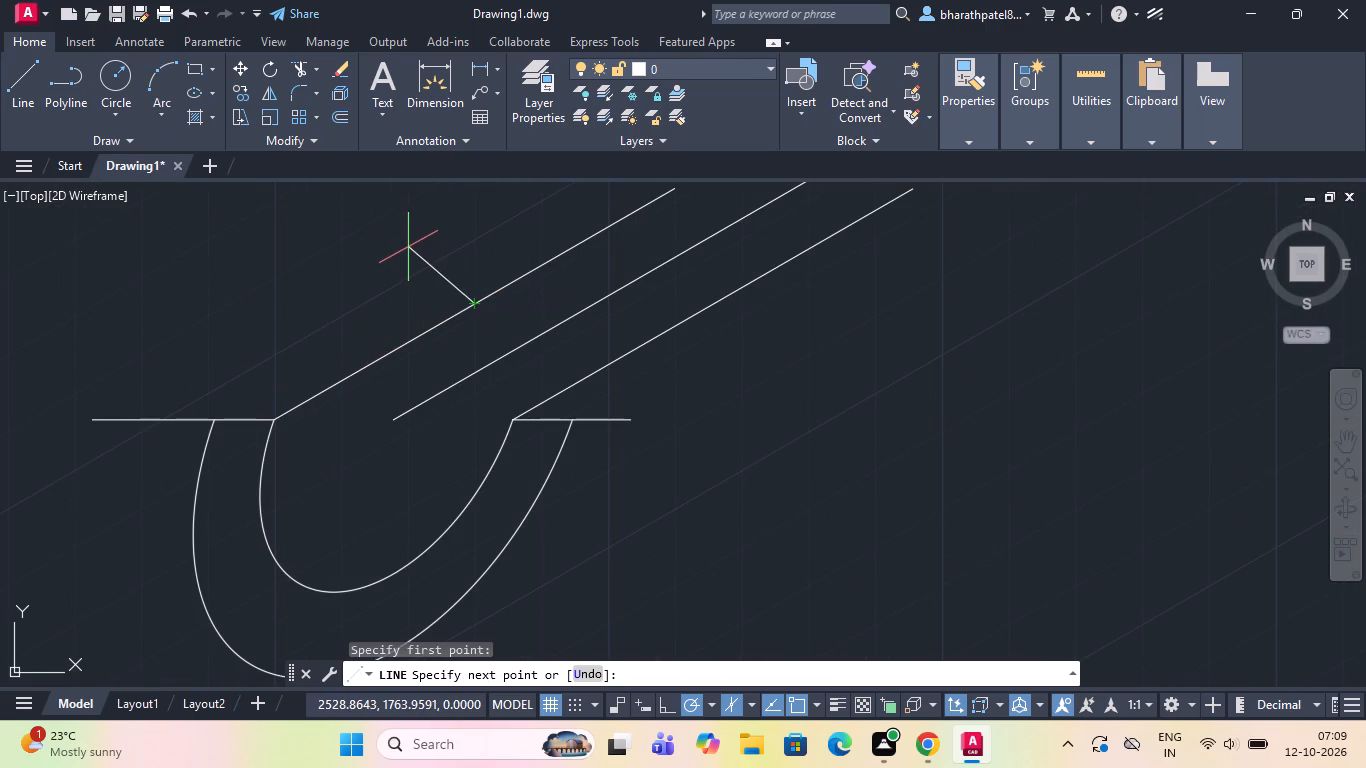
pyautogui.click(408, 247)
pyautogui.press('Escape')
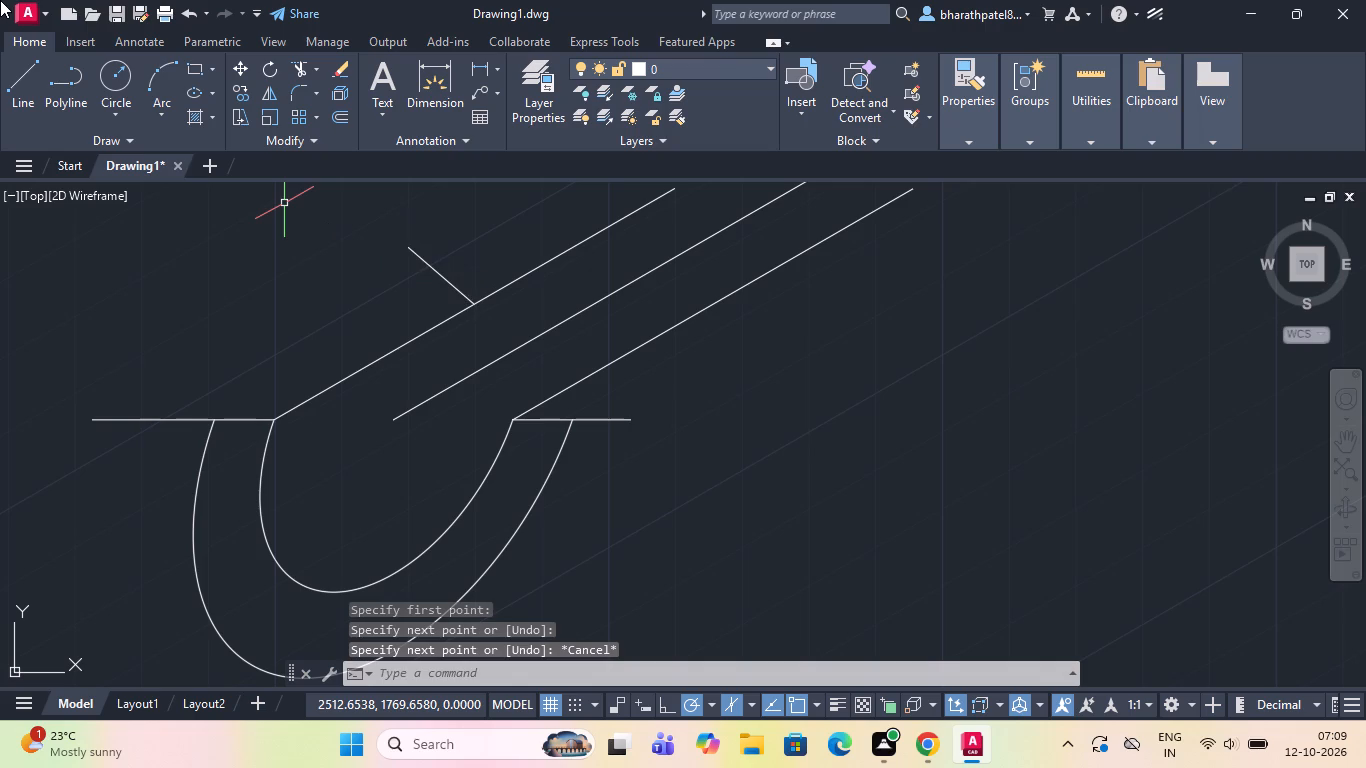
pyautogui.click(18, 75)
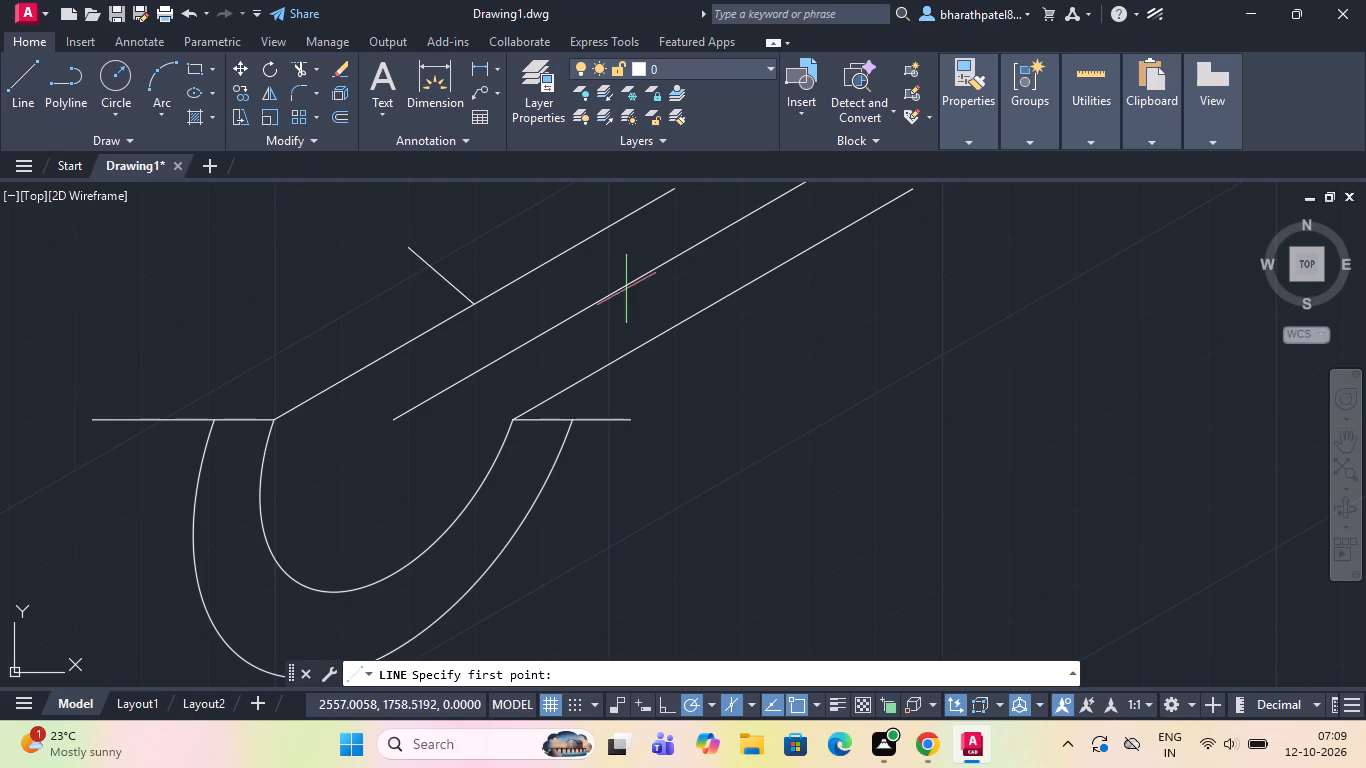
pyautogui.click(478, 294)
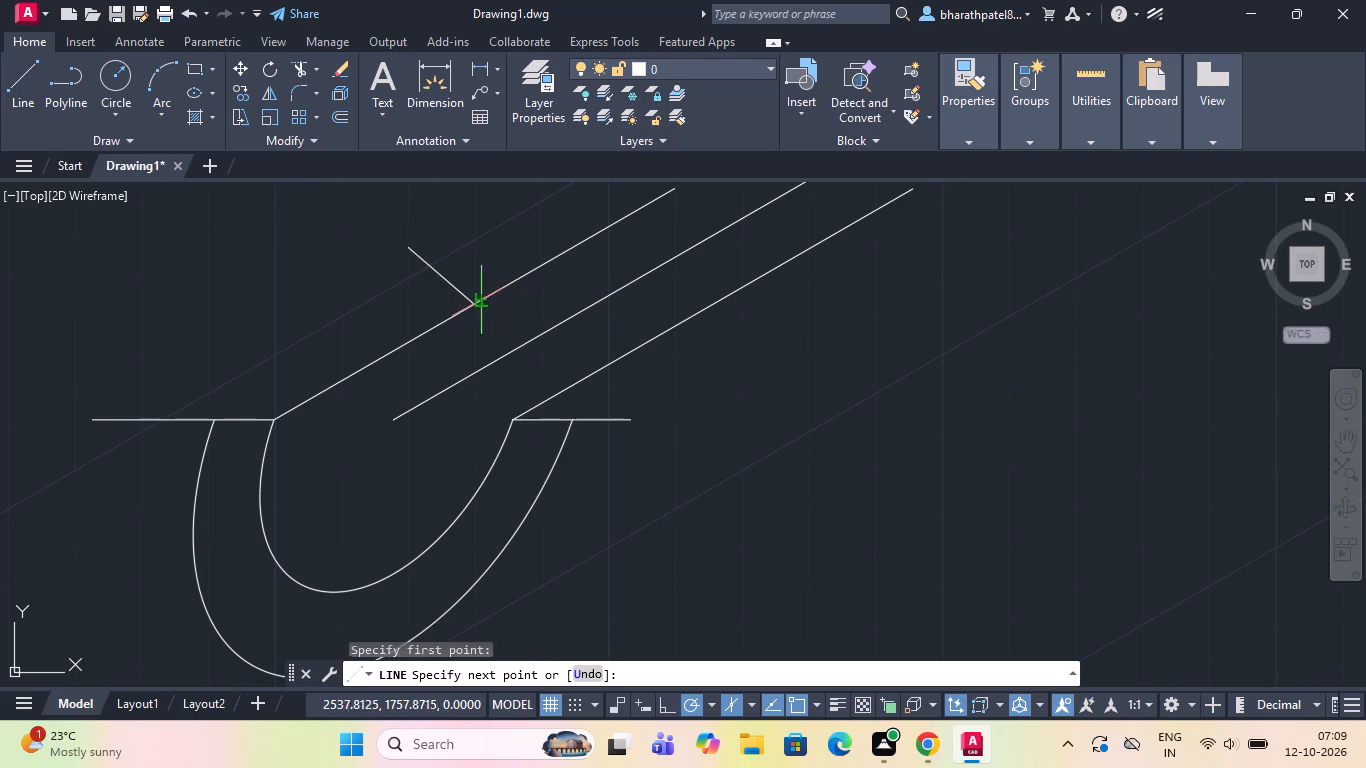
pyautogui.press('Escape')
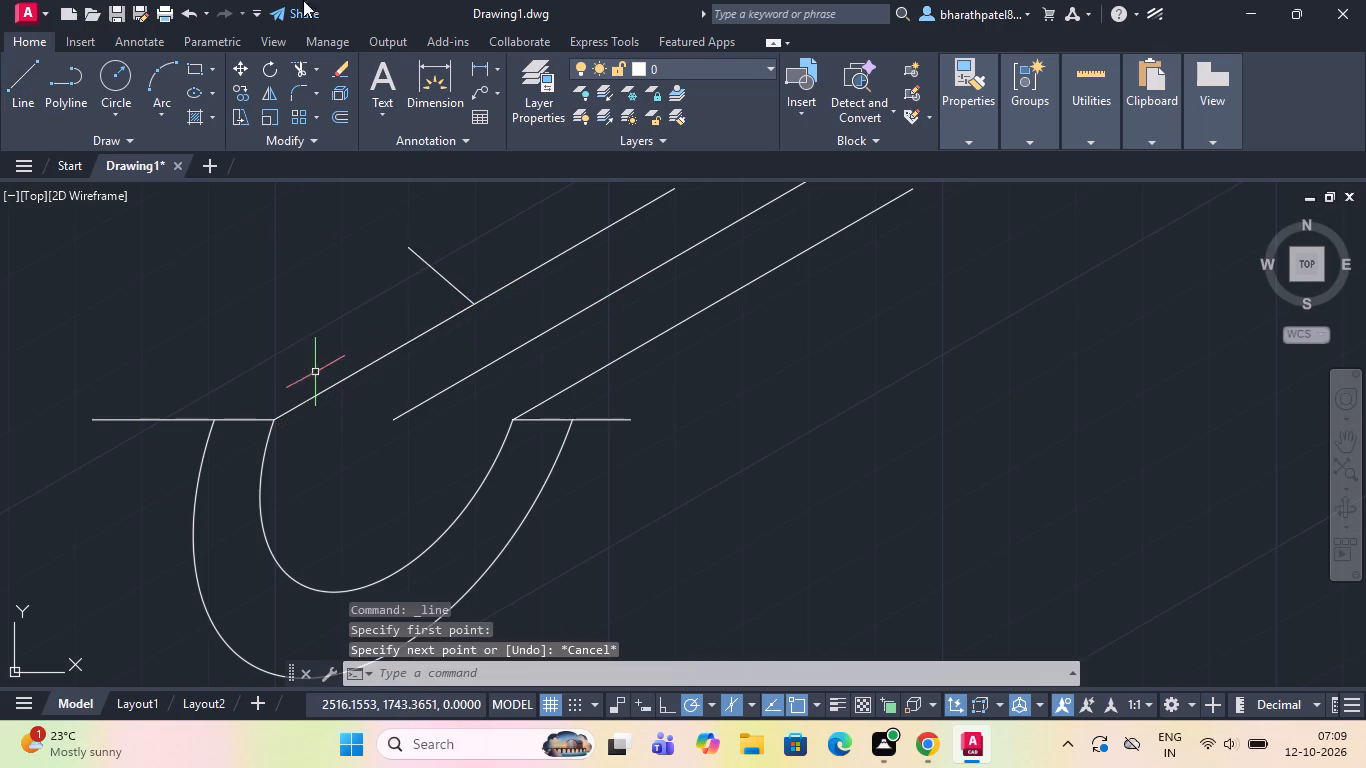
# Draw a line from the short line's foot, 16 units at 210° along the inclined edge, continuing about 25 units at 150°.
pyautogui.click(14, 80)
pyautogui.scroll(3, 456, 304)
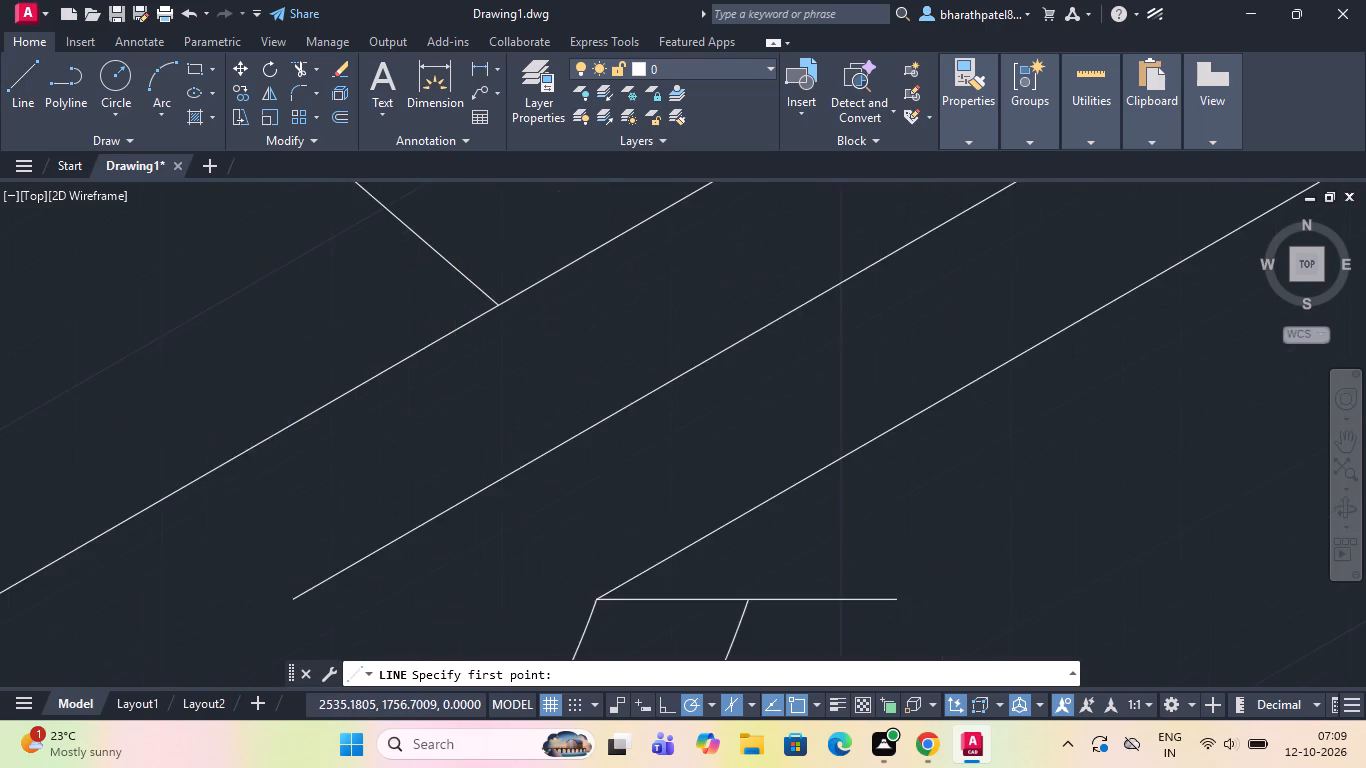
pyautogui.click(519, 312)
pyautogui.scroll(-5, 519, 312)
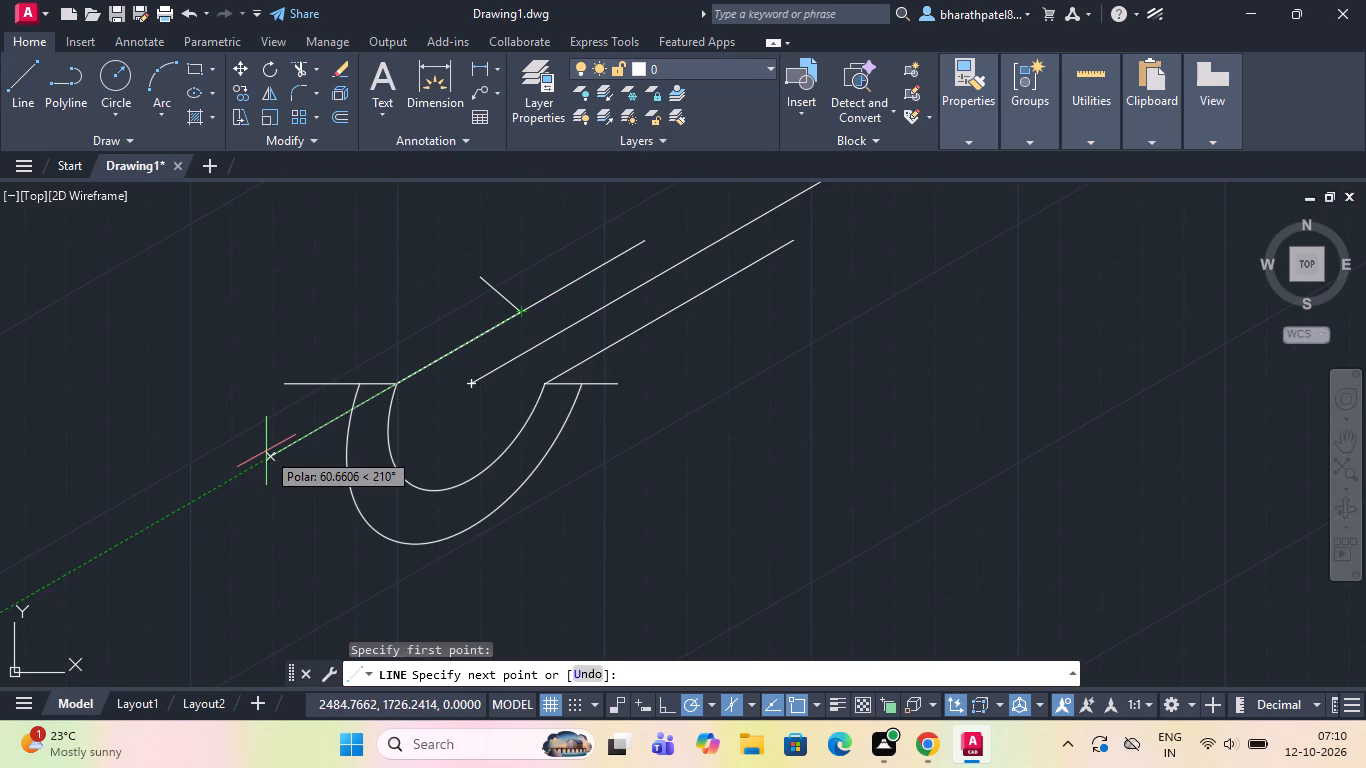
pyautogui.press('1')
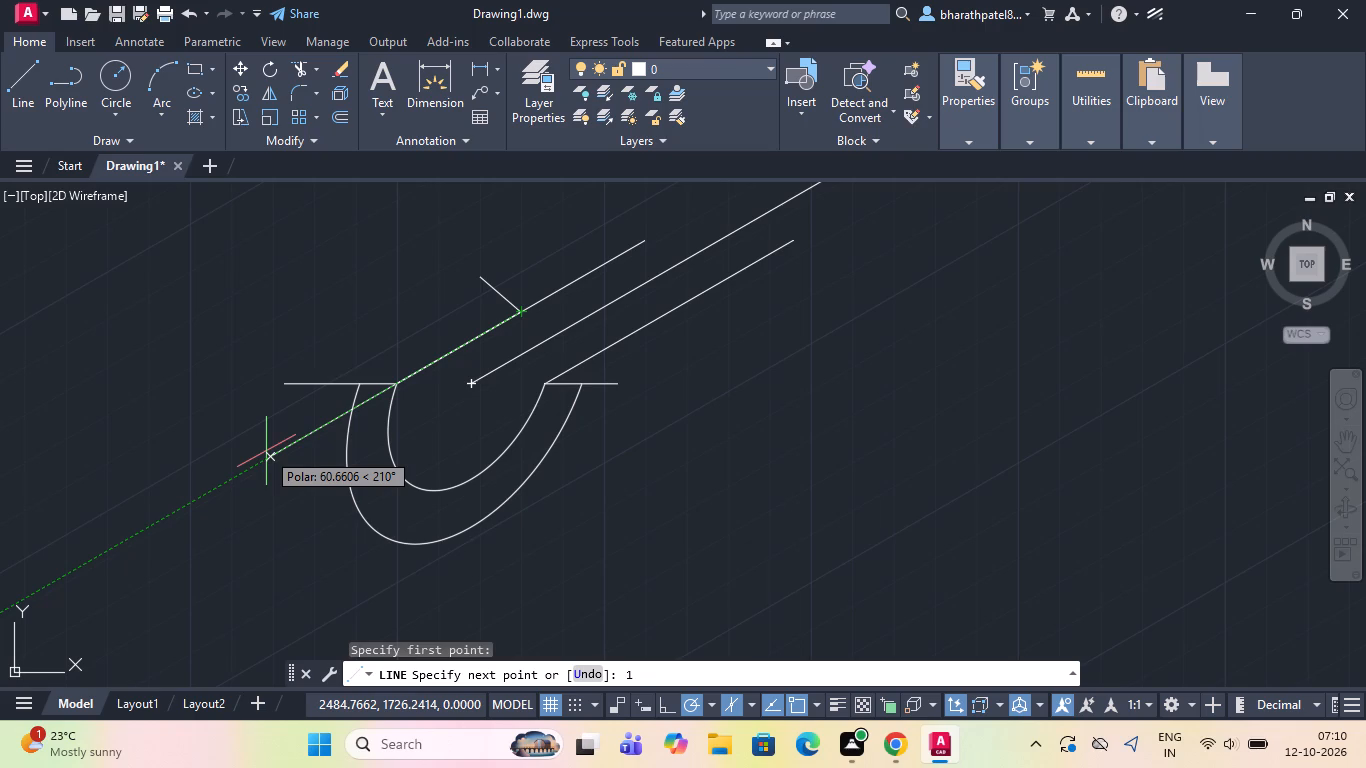
pyautogui.press('6')
pyautogui.press('Return')
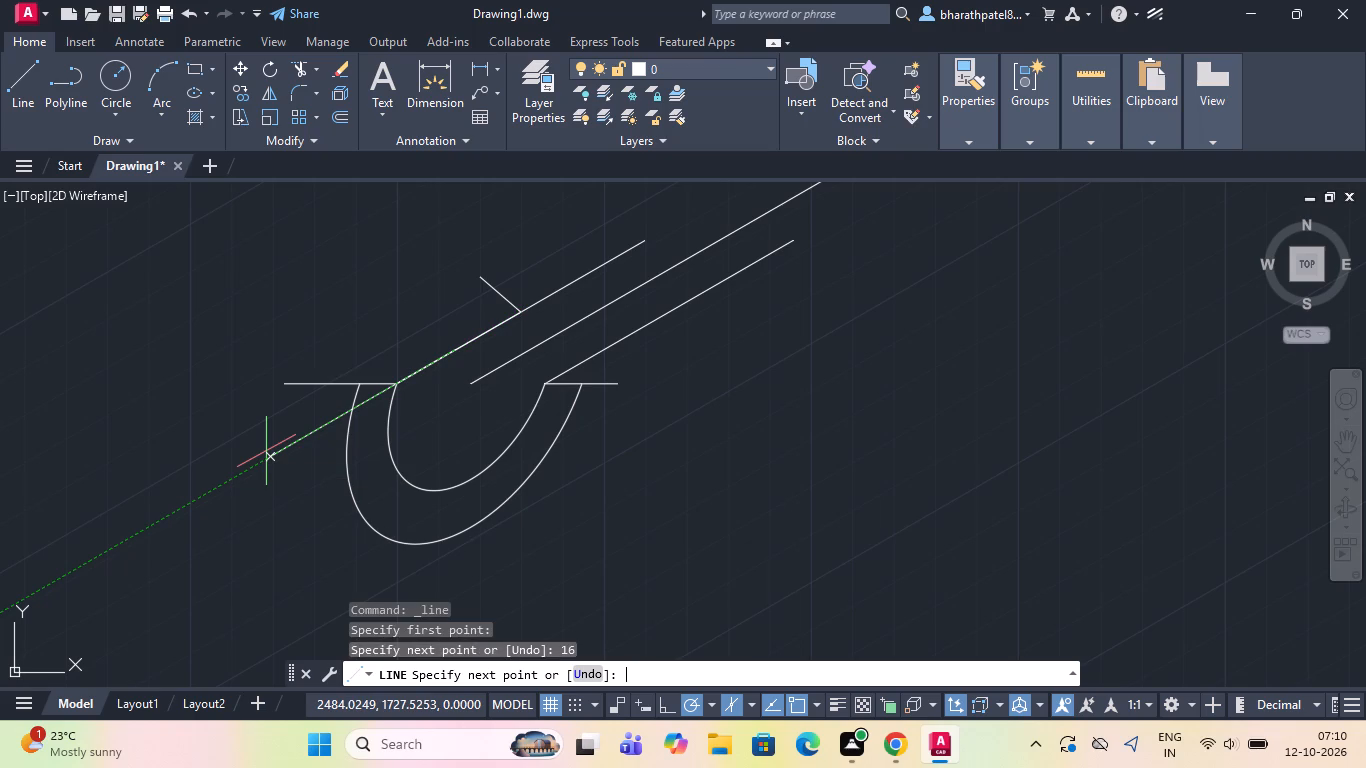
pyautogui.click(352, 291)
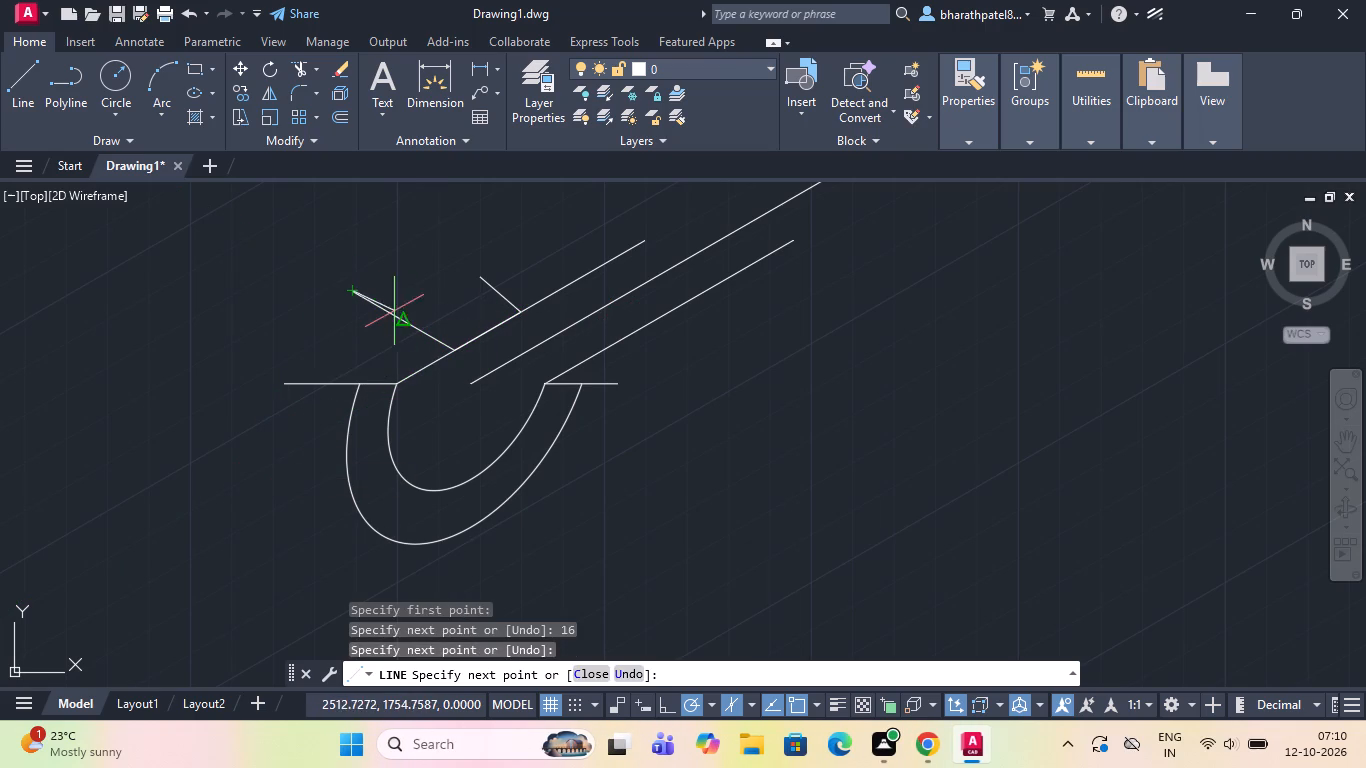
pyautogui.press('Escape')
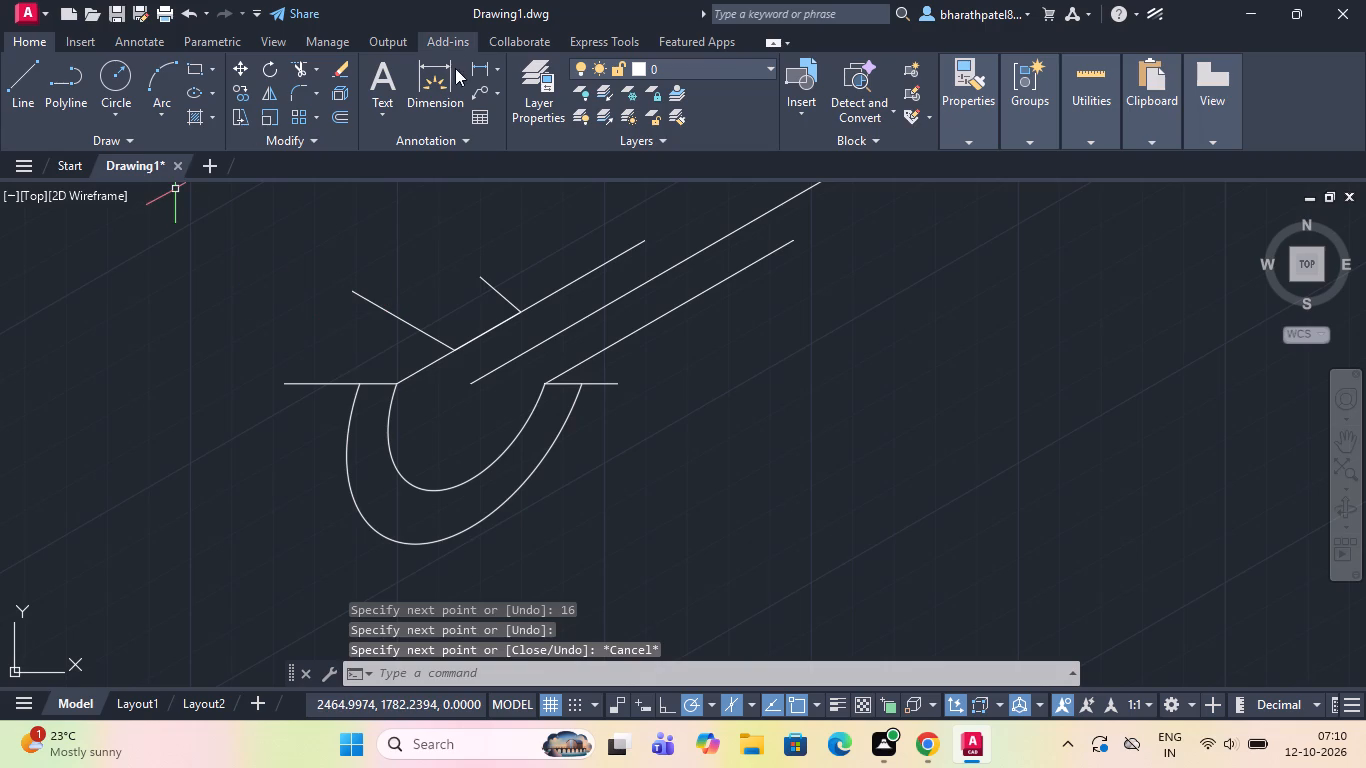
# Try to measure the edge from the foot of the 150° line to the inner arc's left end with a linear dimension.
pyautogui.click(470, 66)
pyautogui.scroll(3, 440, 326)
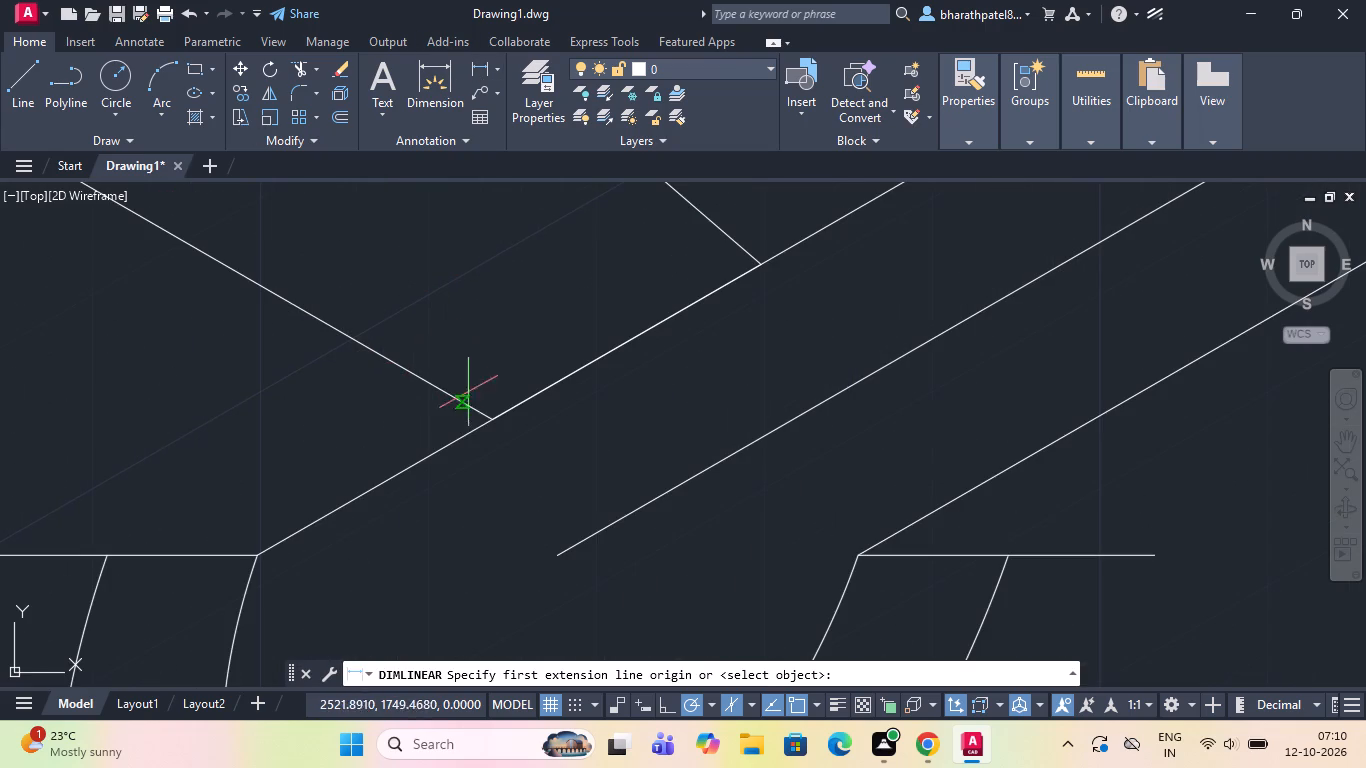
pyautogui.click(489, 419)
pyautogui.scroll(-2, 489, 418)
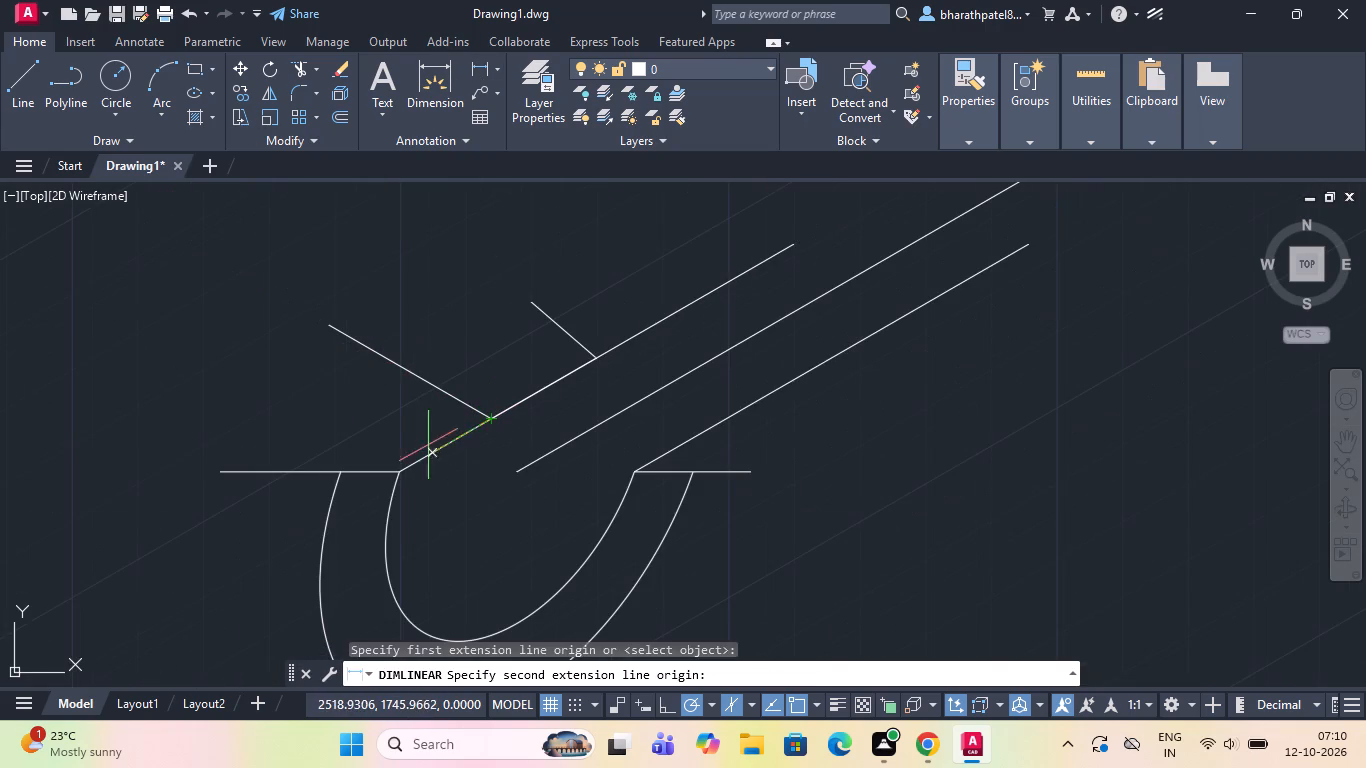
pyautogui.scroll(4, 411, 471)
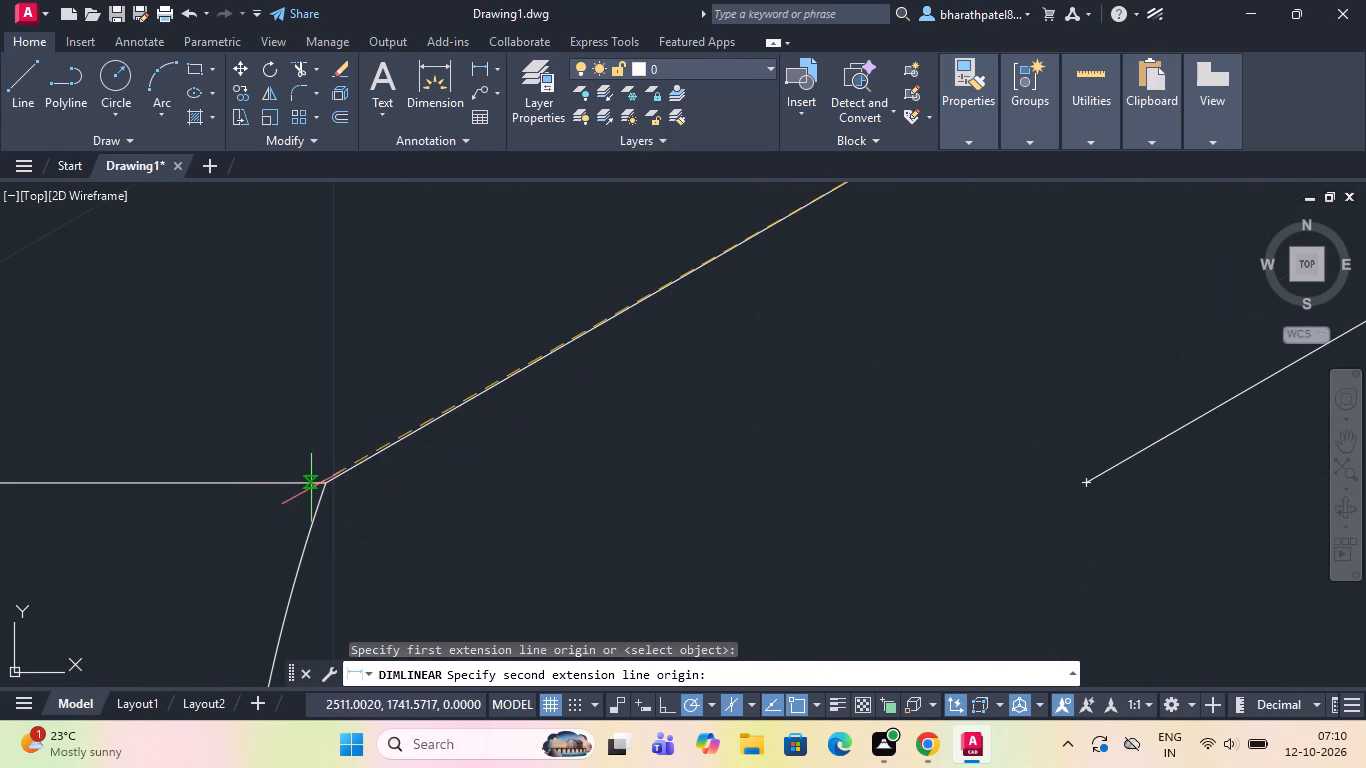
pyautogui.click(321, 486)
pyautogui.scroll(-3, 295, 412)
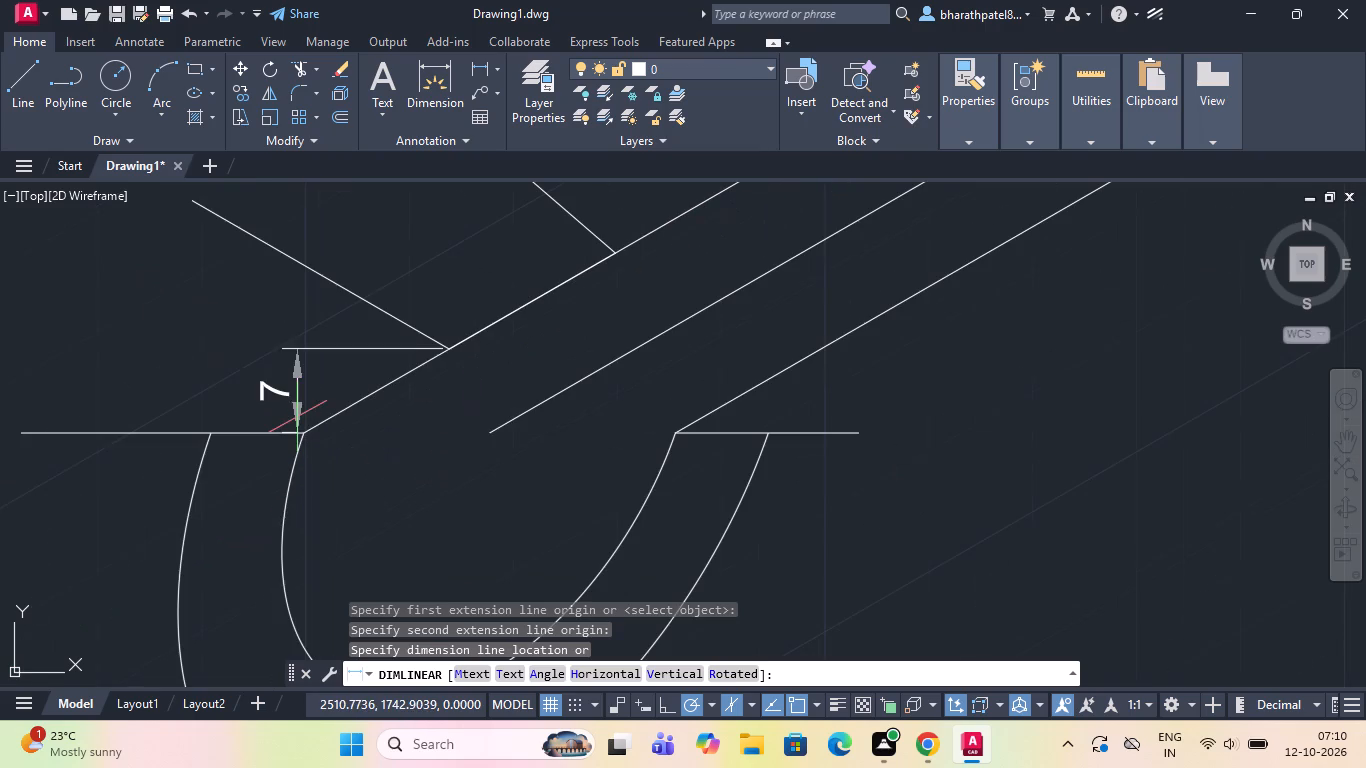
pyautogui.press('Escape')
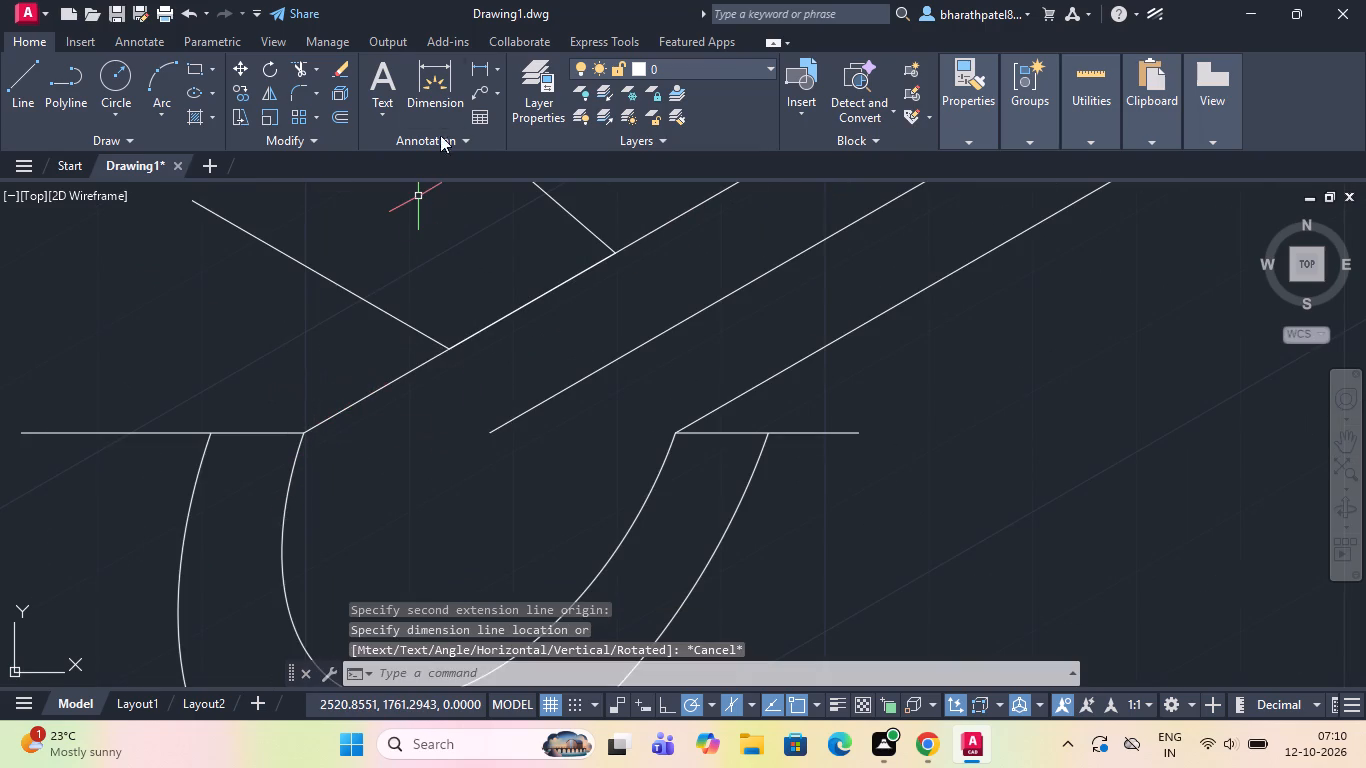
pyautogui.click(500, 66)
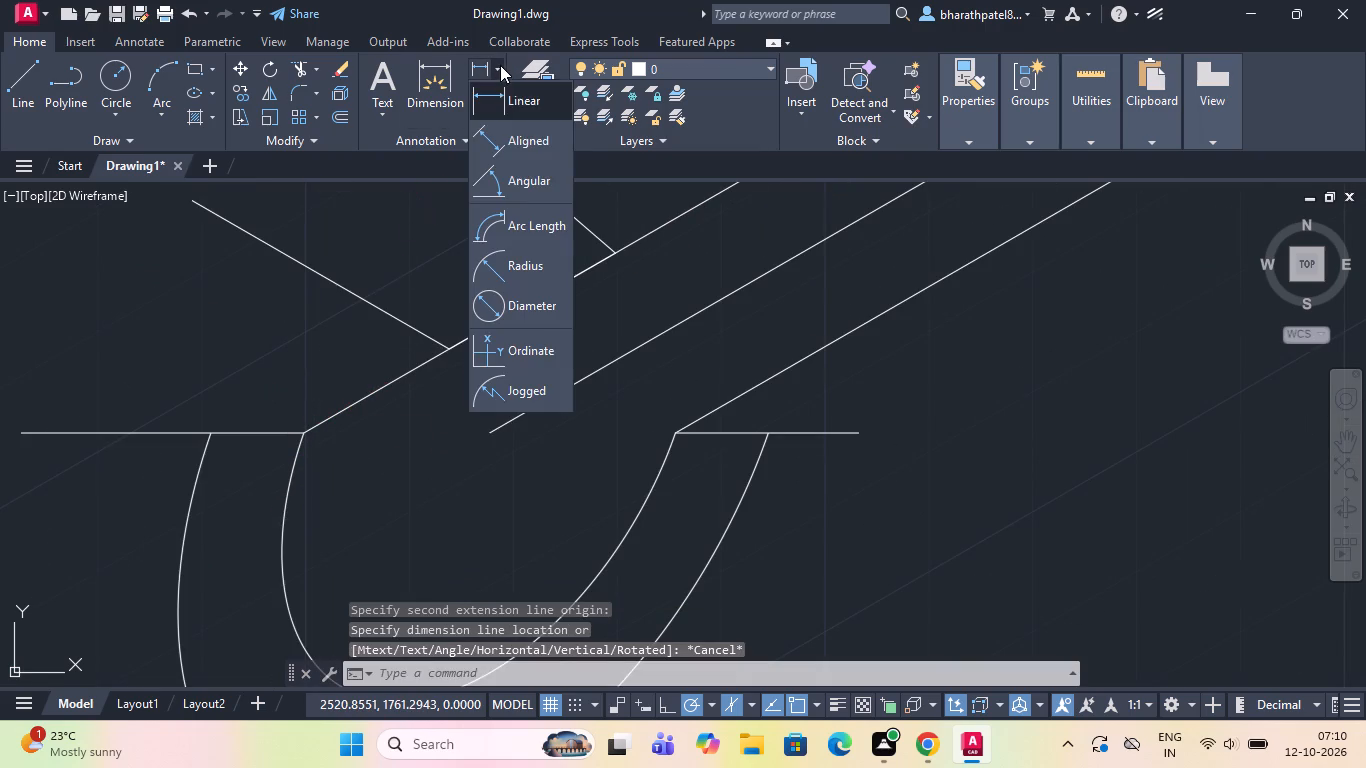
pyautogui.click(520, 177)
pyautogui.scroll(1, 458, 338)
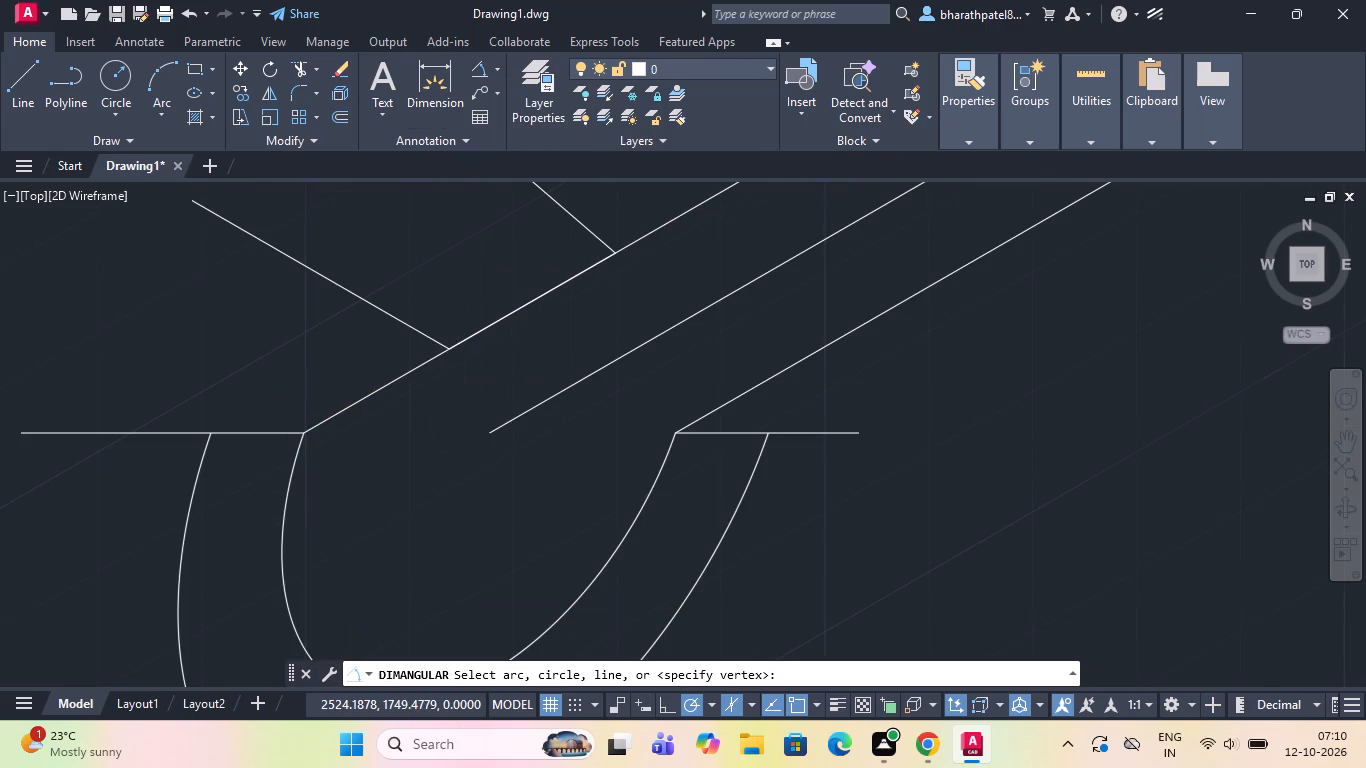
# Measure the aligned distance from the foot of the 150° line to the inner arc's left end, without placing the dimension.
pyautogui.click(496, 60)
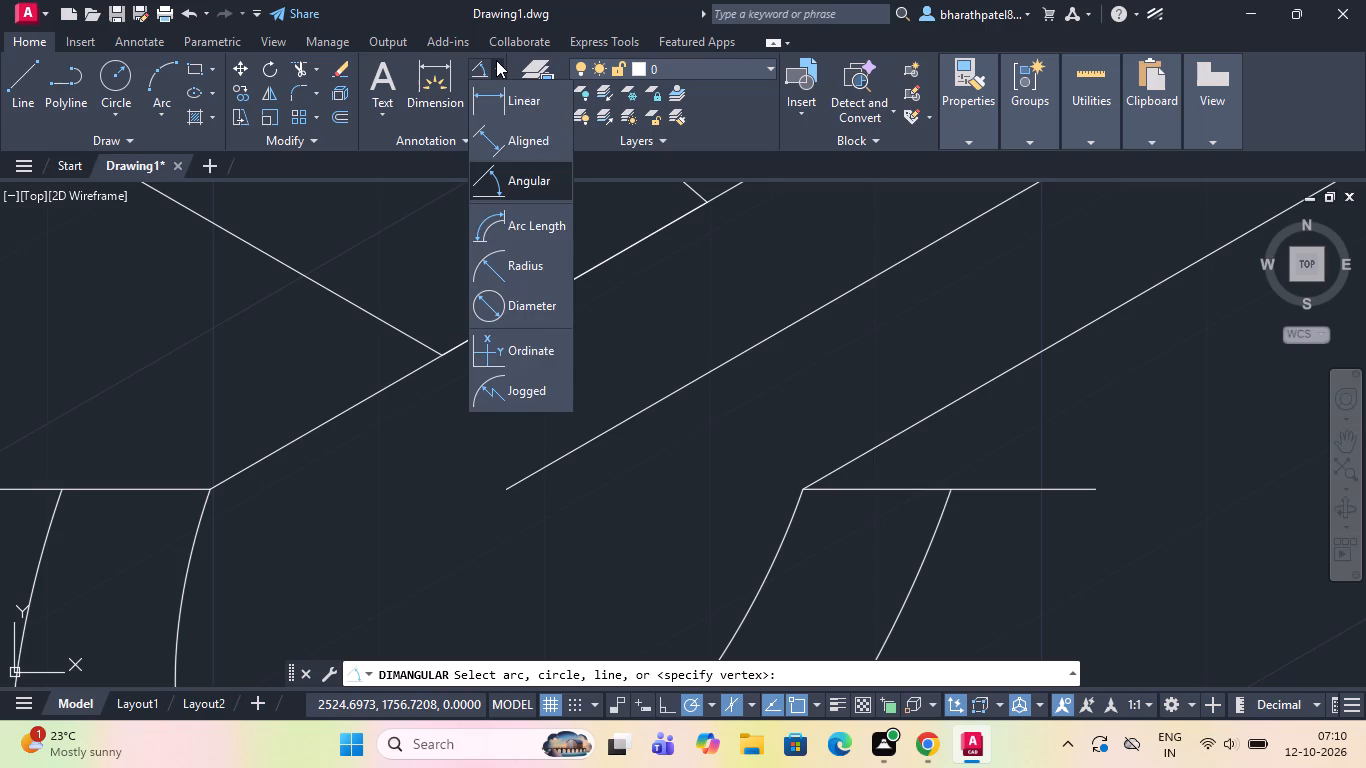
pyautogui.click(496, 129)
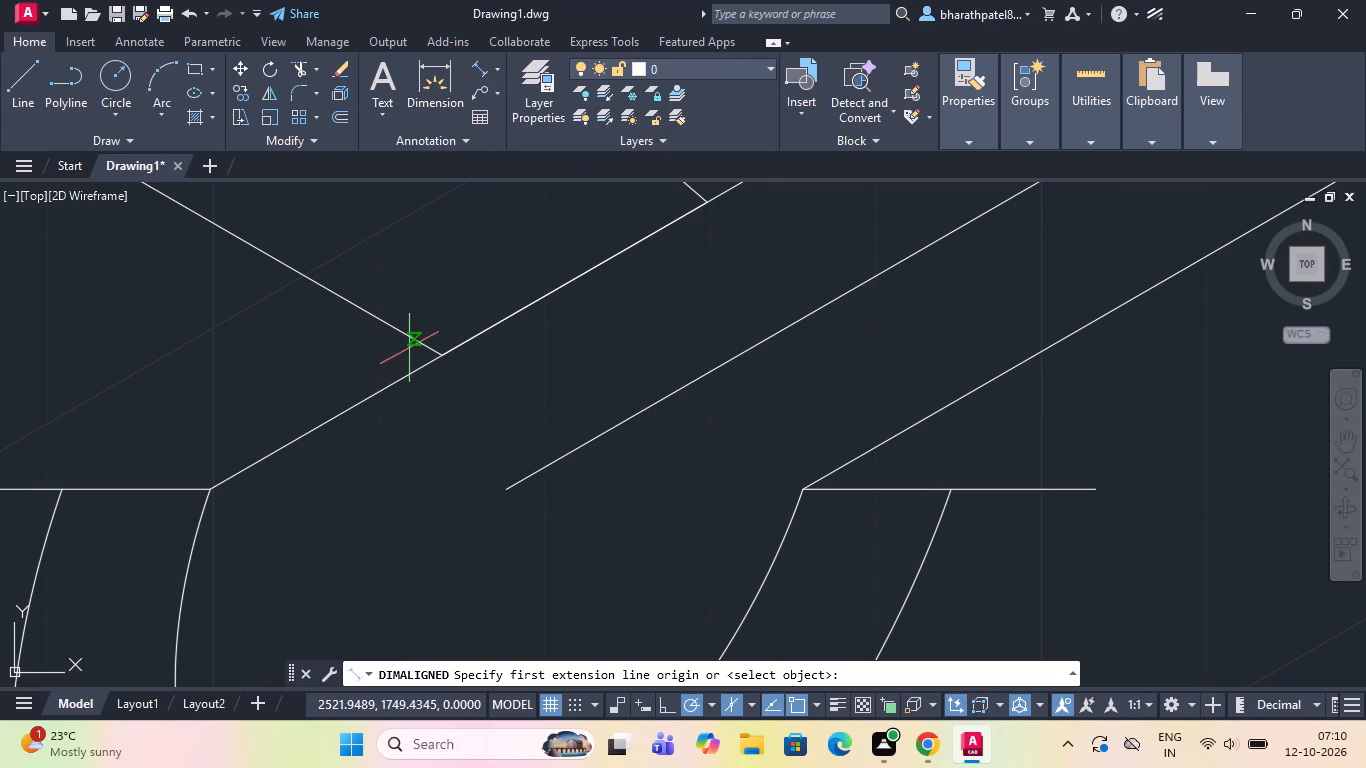
pyautogui.click(438, 352)
pyautogui.scroll(-2, 440, 352)
pyautogui.scroll(4, 361, 388)
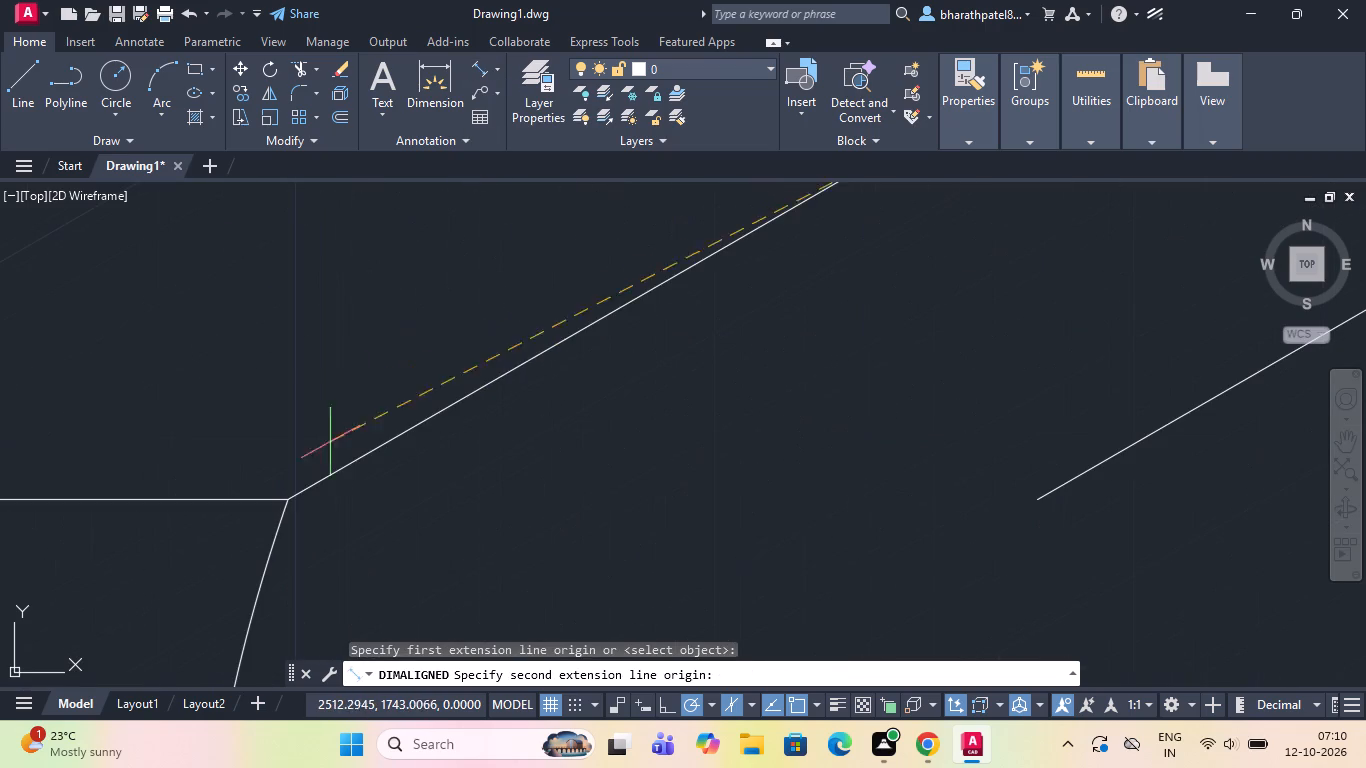
pyautogui.click(289, 497)
pyautogui.scroll(-1, 289, 496)
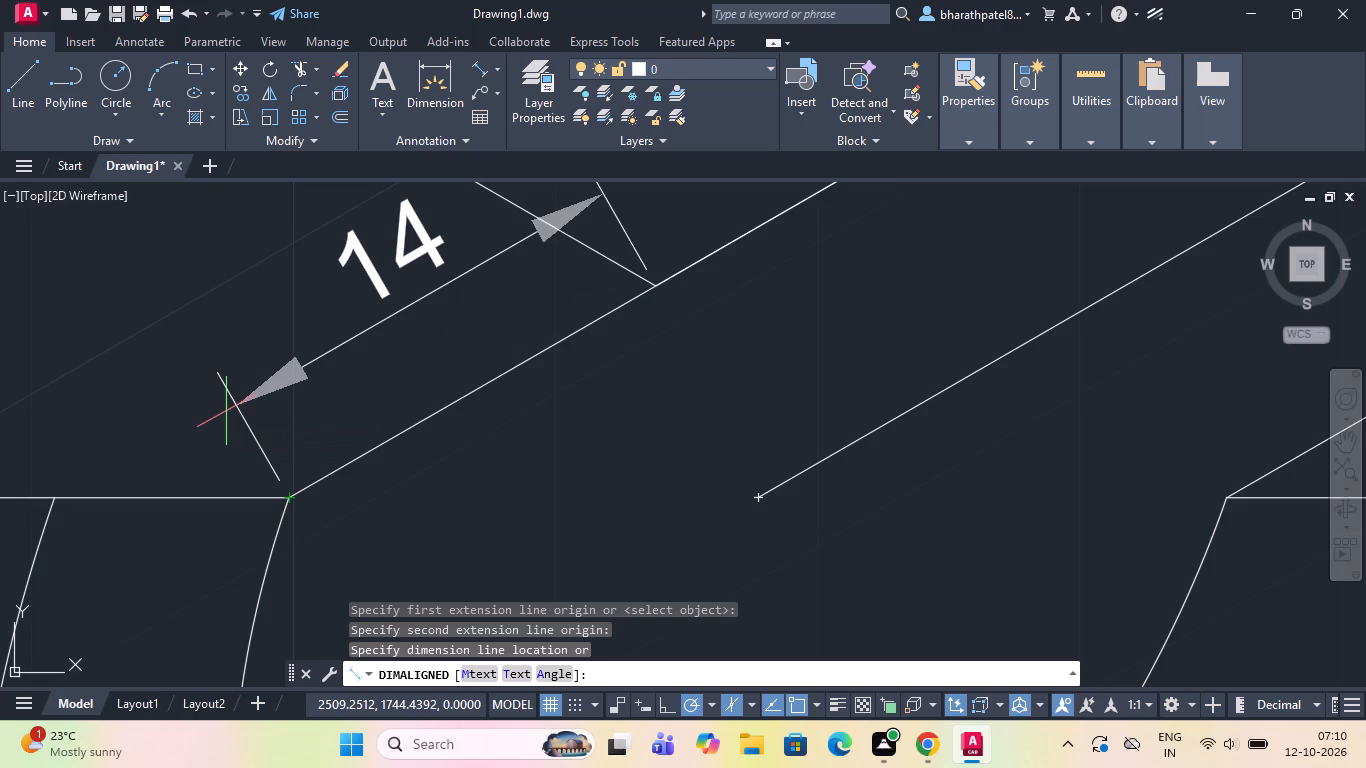
pyautogui.scroll(-1, 558, 652)
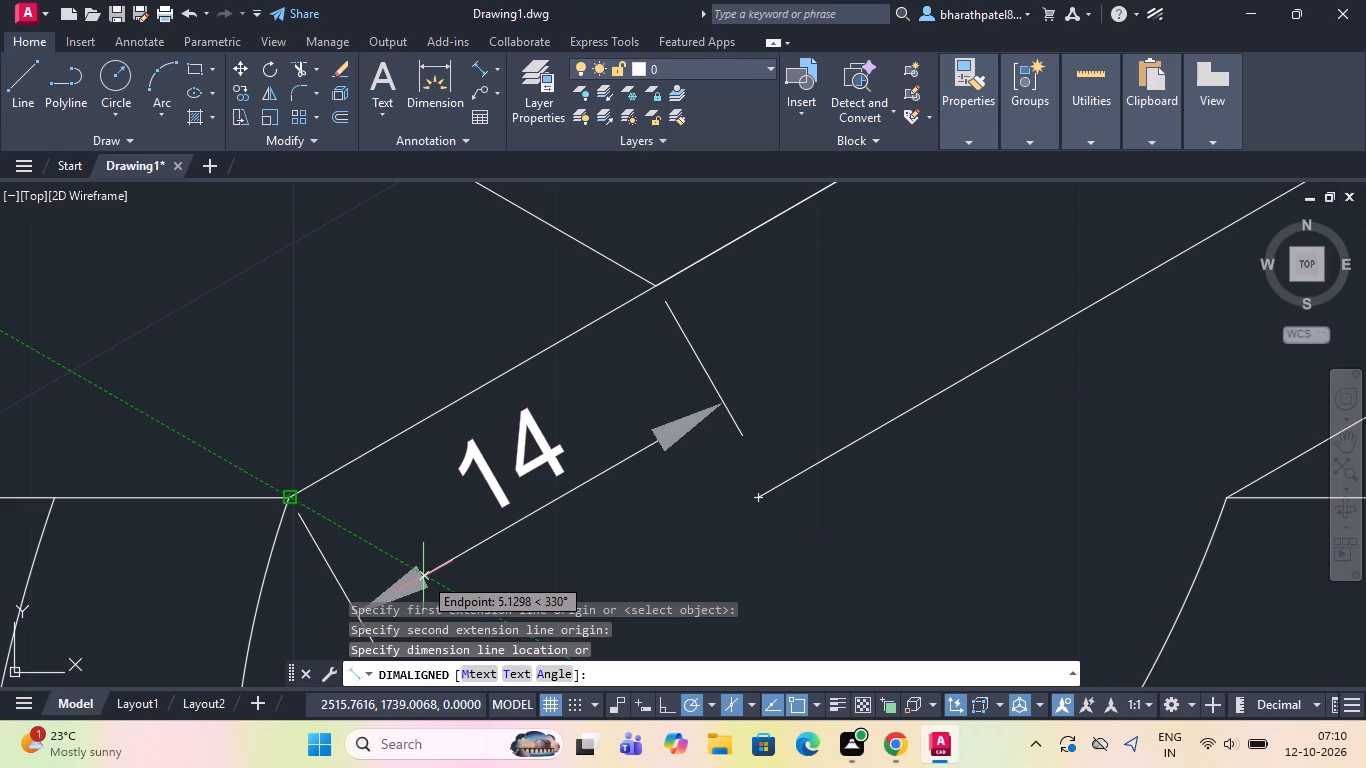
pyautogui.scroll(-2, 423, 577)
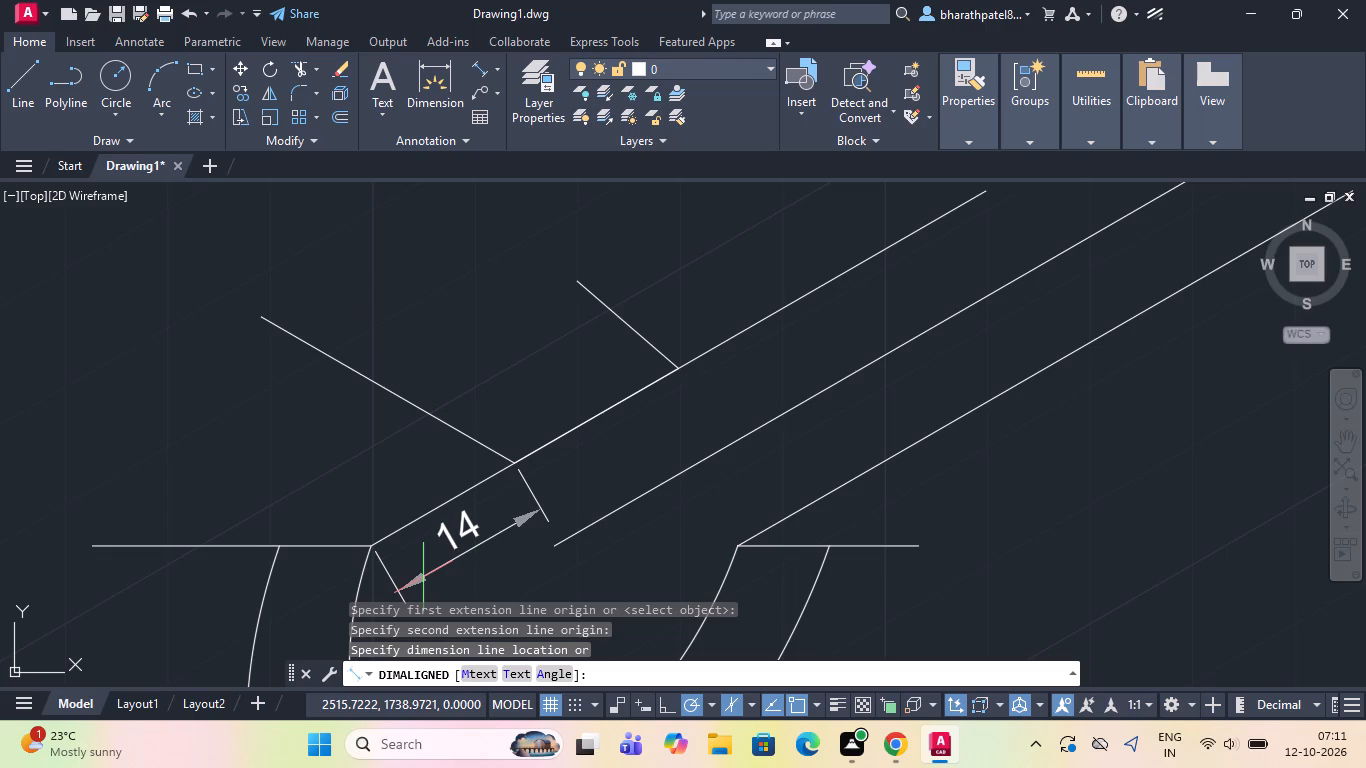
pyautogui.press('Escape')
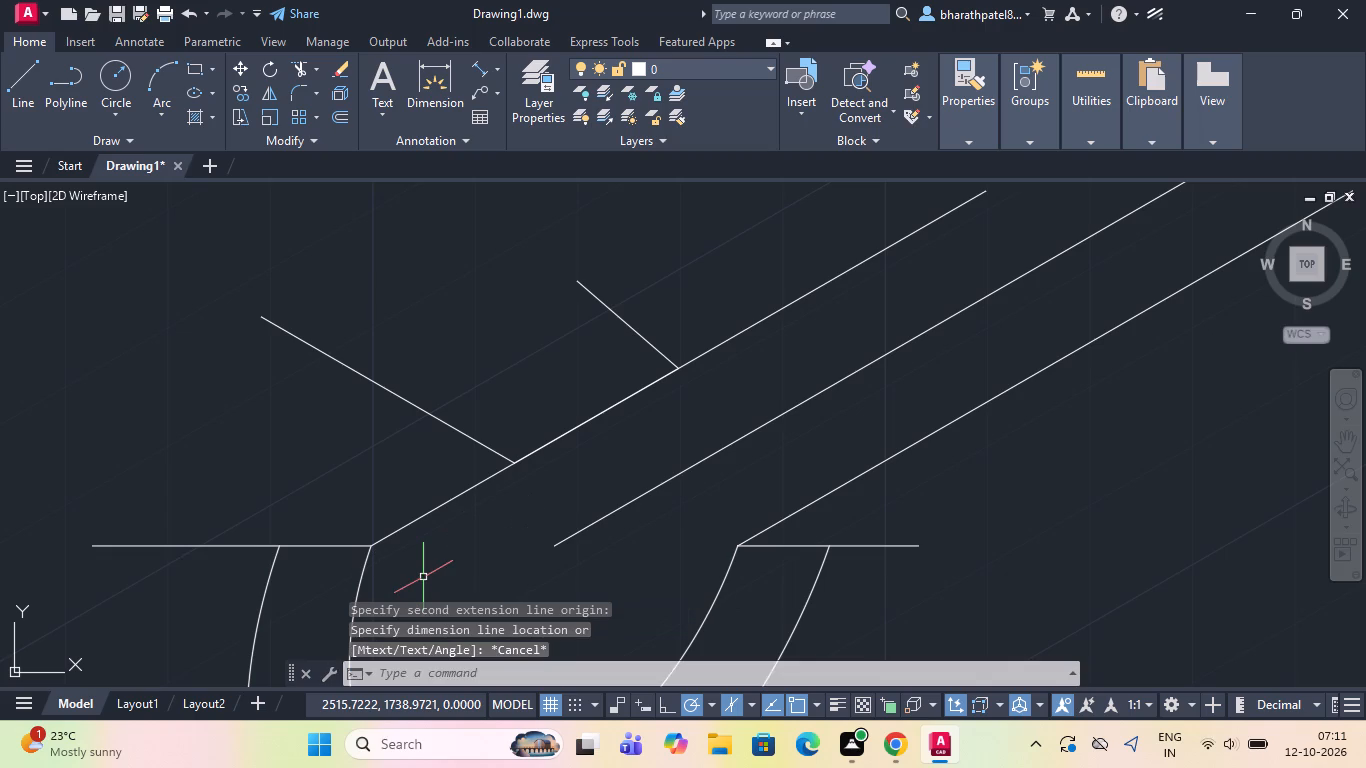
# Draw a line from the centre line's lower end, 14 units along it at 30°, continuing with a short segment at 330°.
pyautogui.scroll(-3, 417, 523)
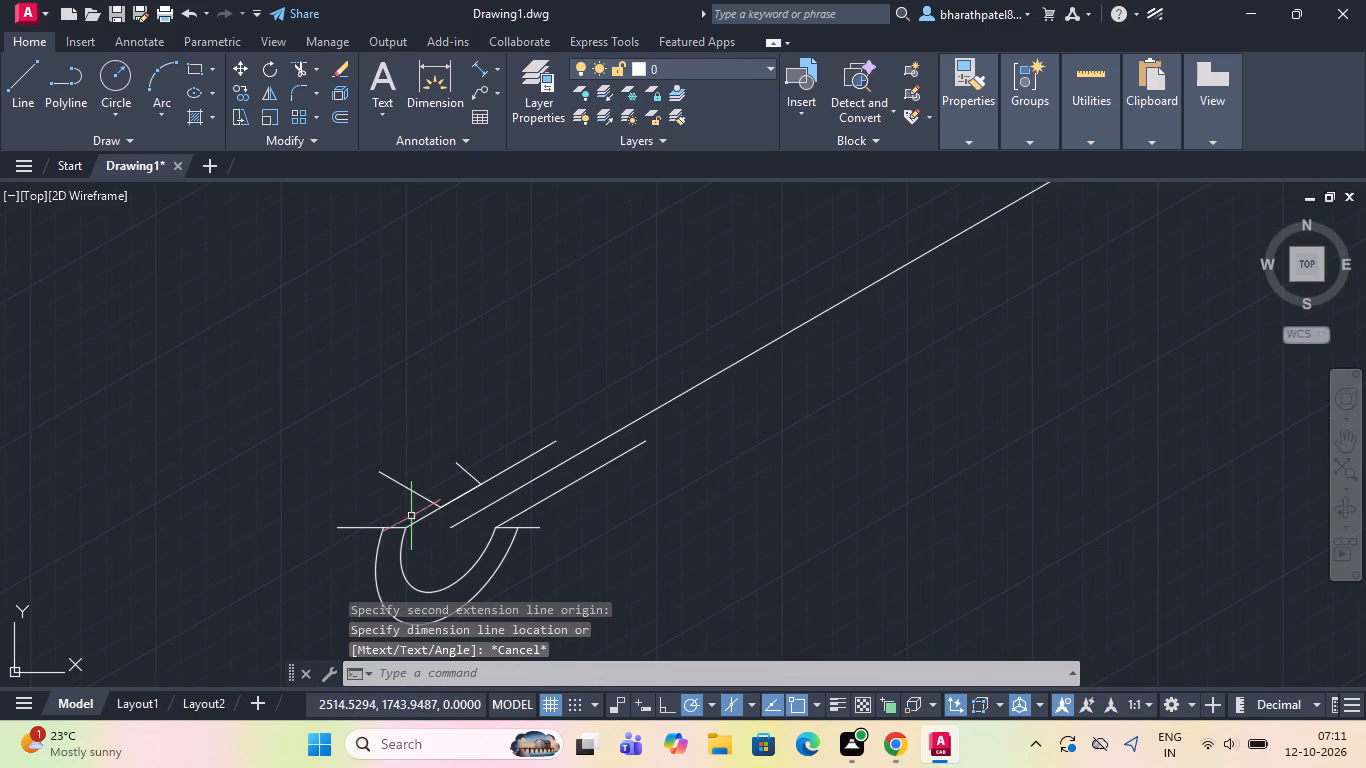
pyautogui.click(8, 80)
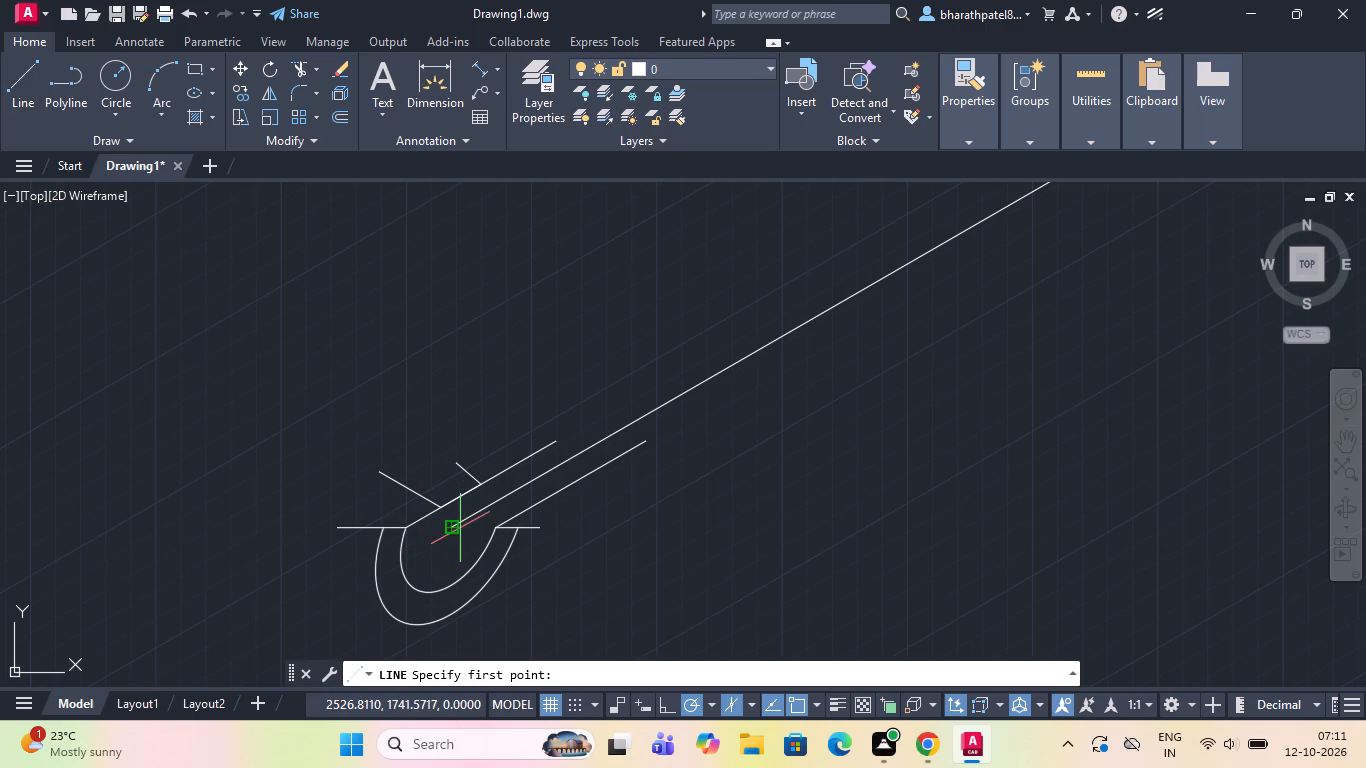
pyautogui.scroll(2, 446, 528)
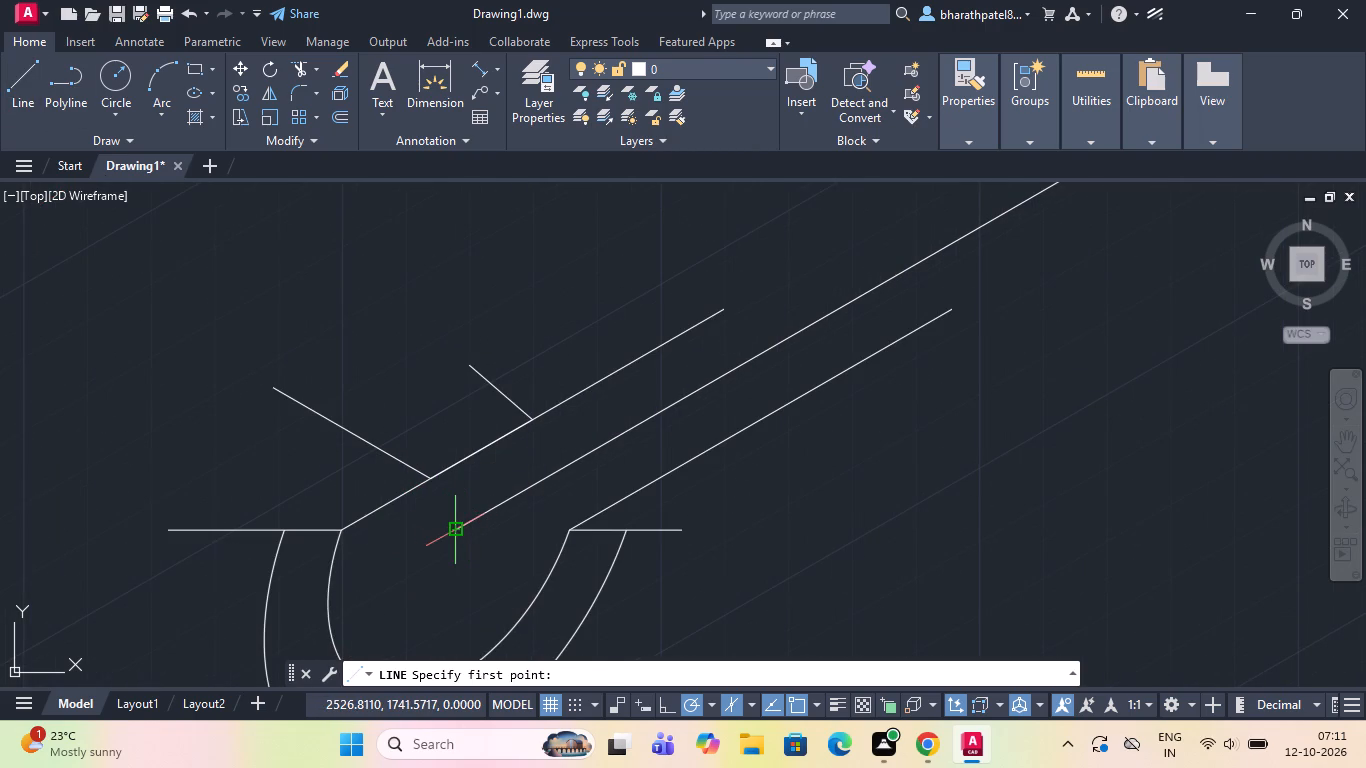
pyautogui.moveTo(454, 531); pyautogui.dragTo(463, 518)
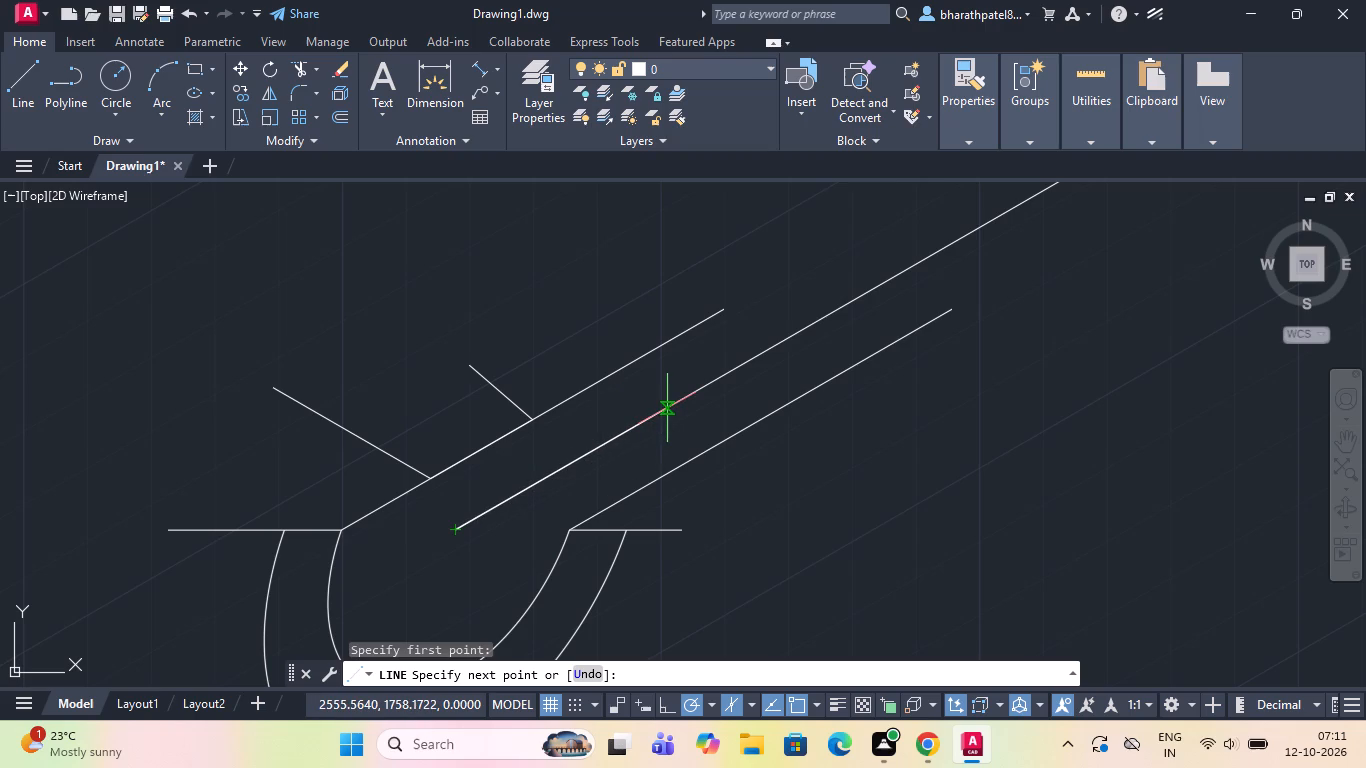
pyautogui.press('1')
pyautogui.press('4')
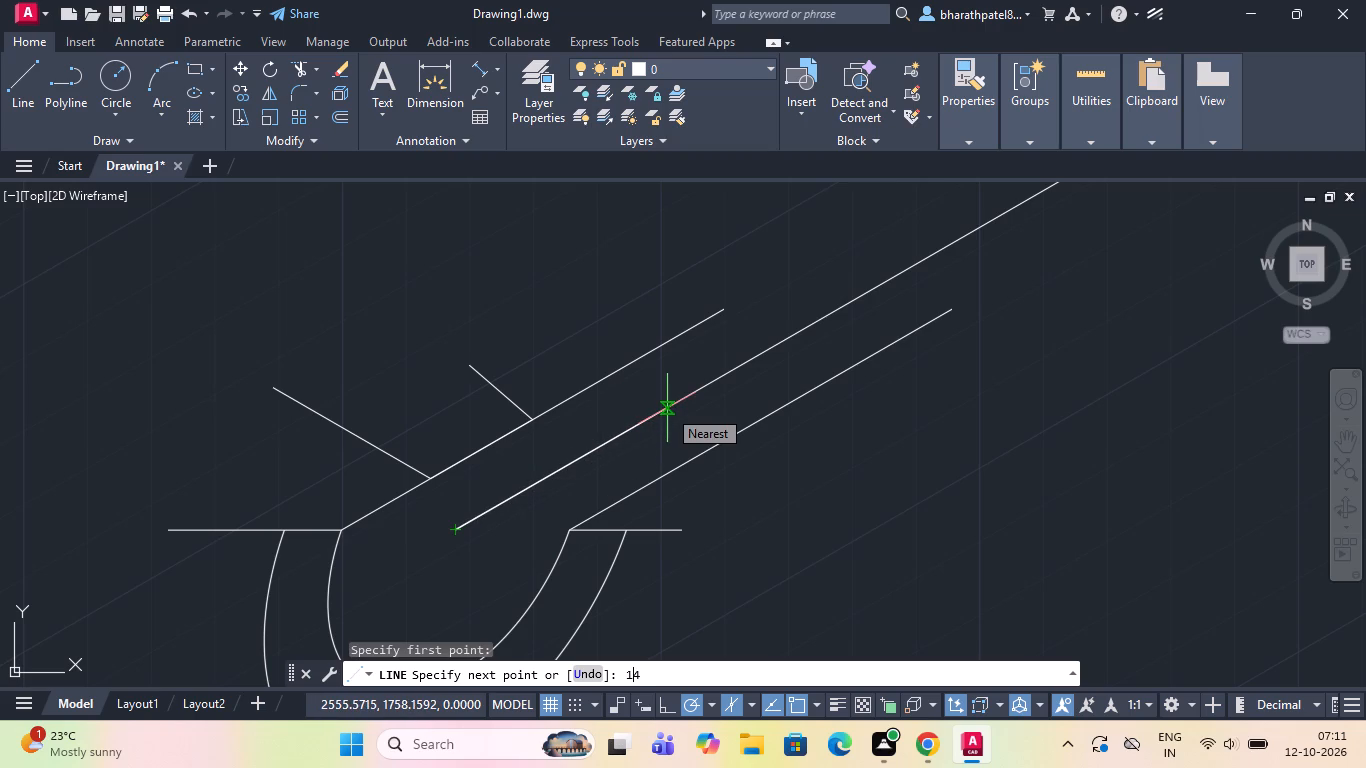
pyautogui.press('Return')
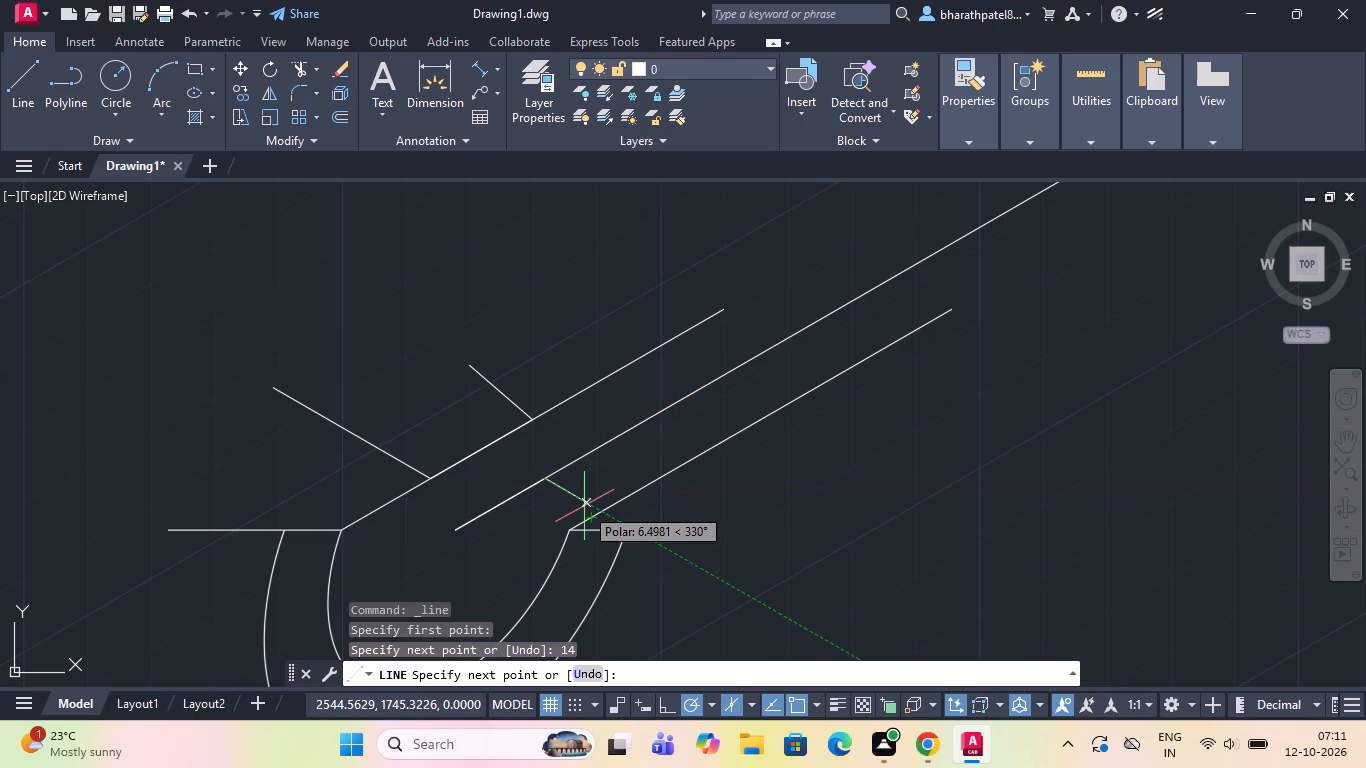
pyautogui.click(578, 500)
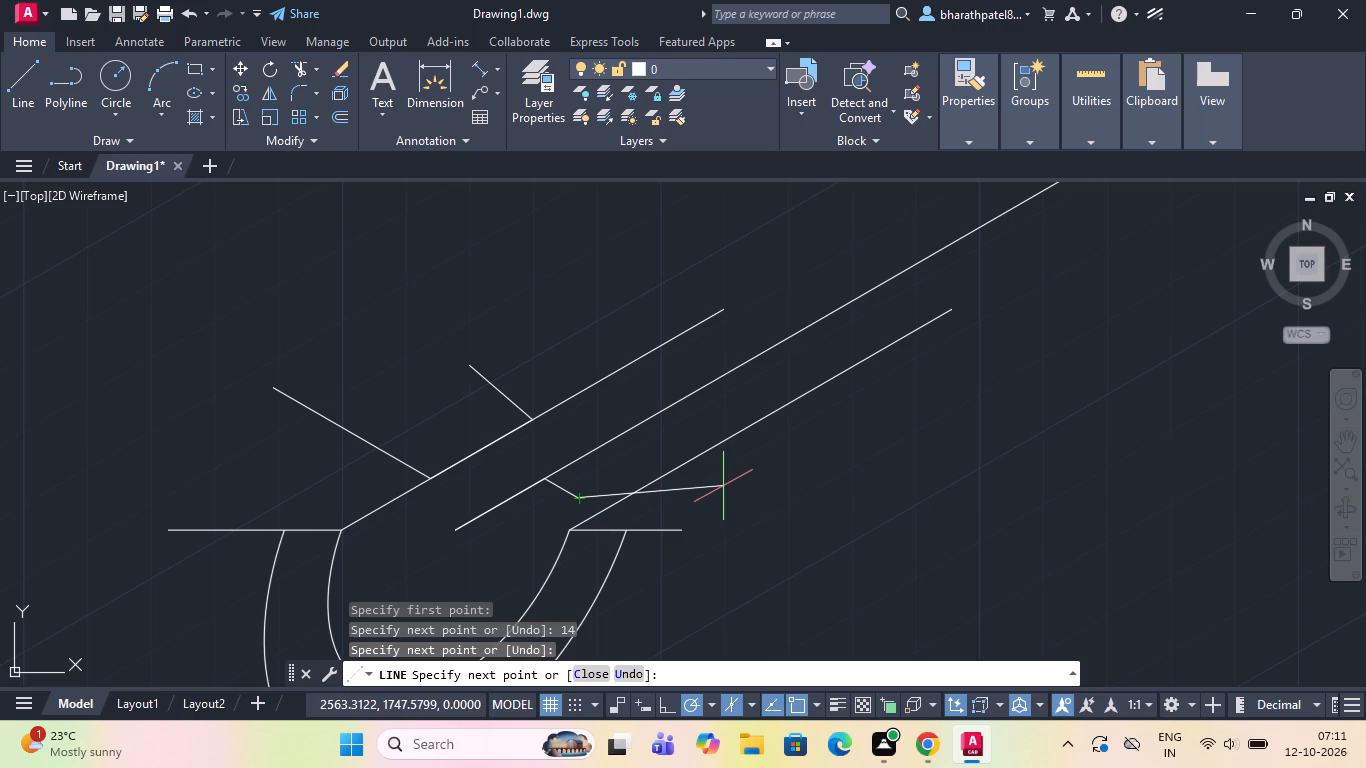
pyautogui.press('Escape')
# Draw an isocircle of radius 30 centred where the short 330° segment meets the centre line.
pyautogui.scroll(-2, 201, 454)
pyautogui.scroll(1, 233, 454)
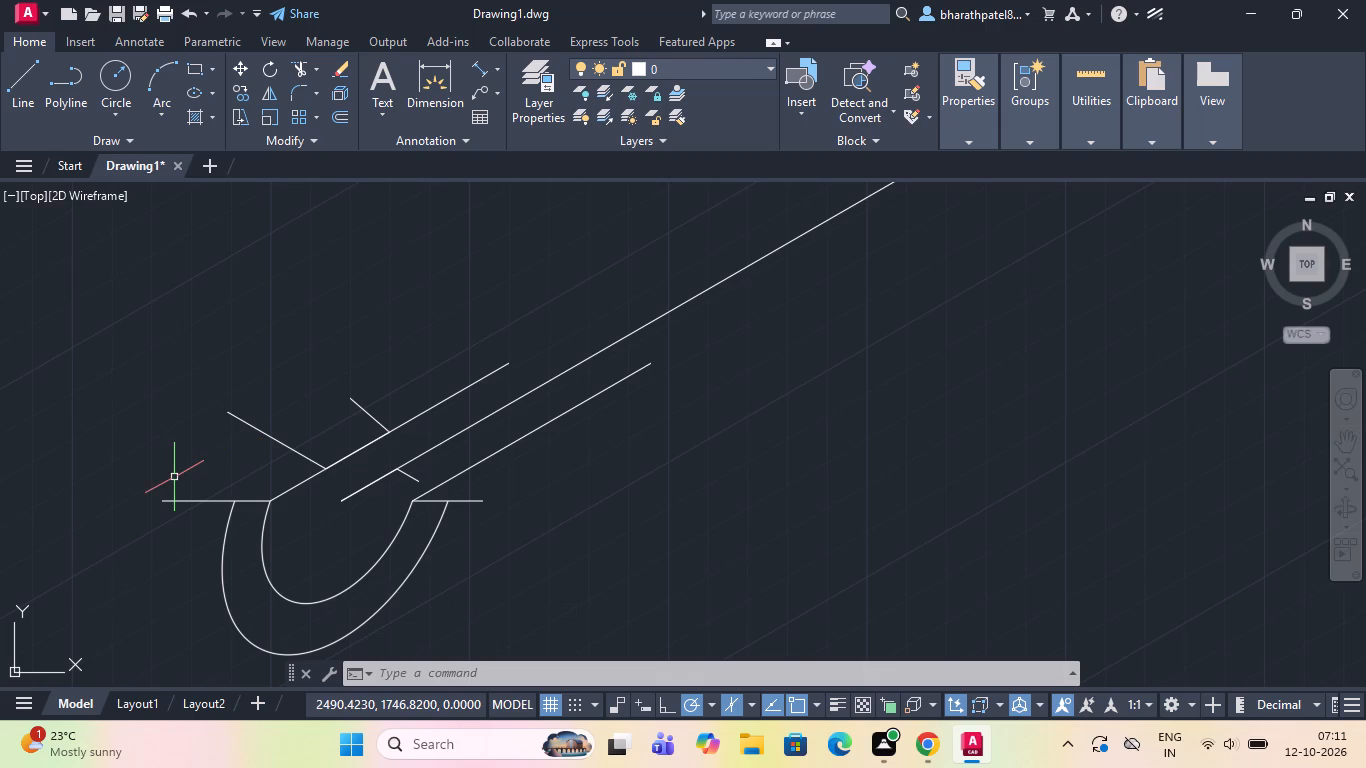
pyautogui.press('e')
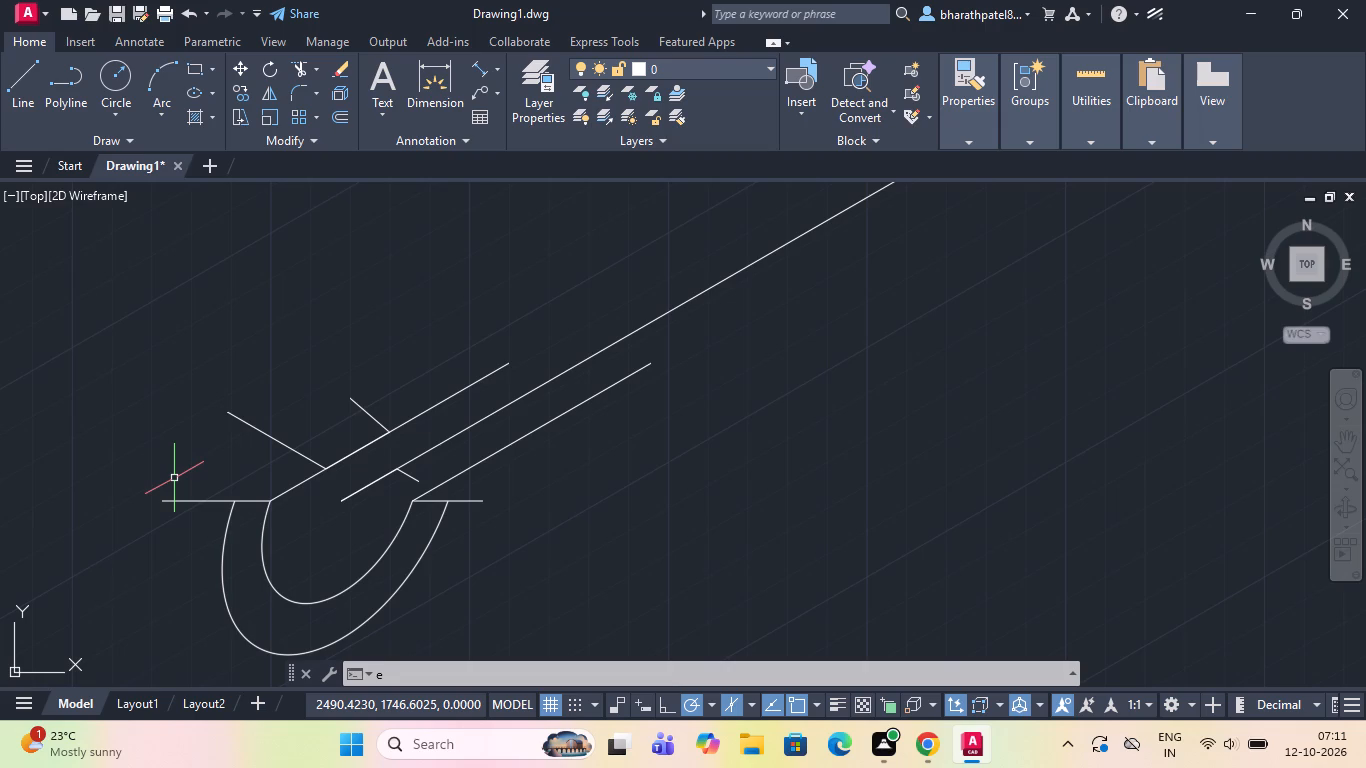
pyautogui.write('ll')
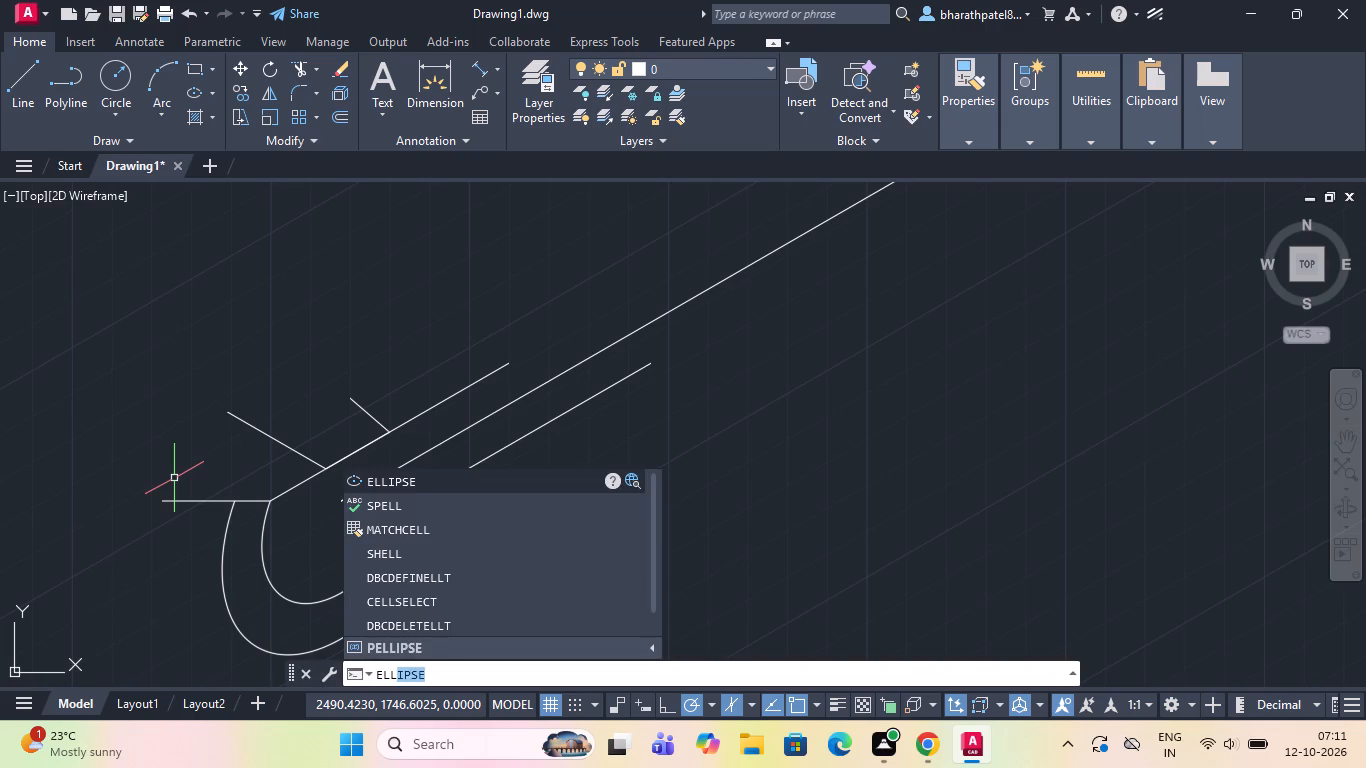
pyautogui.press('Return')
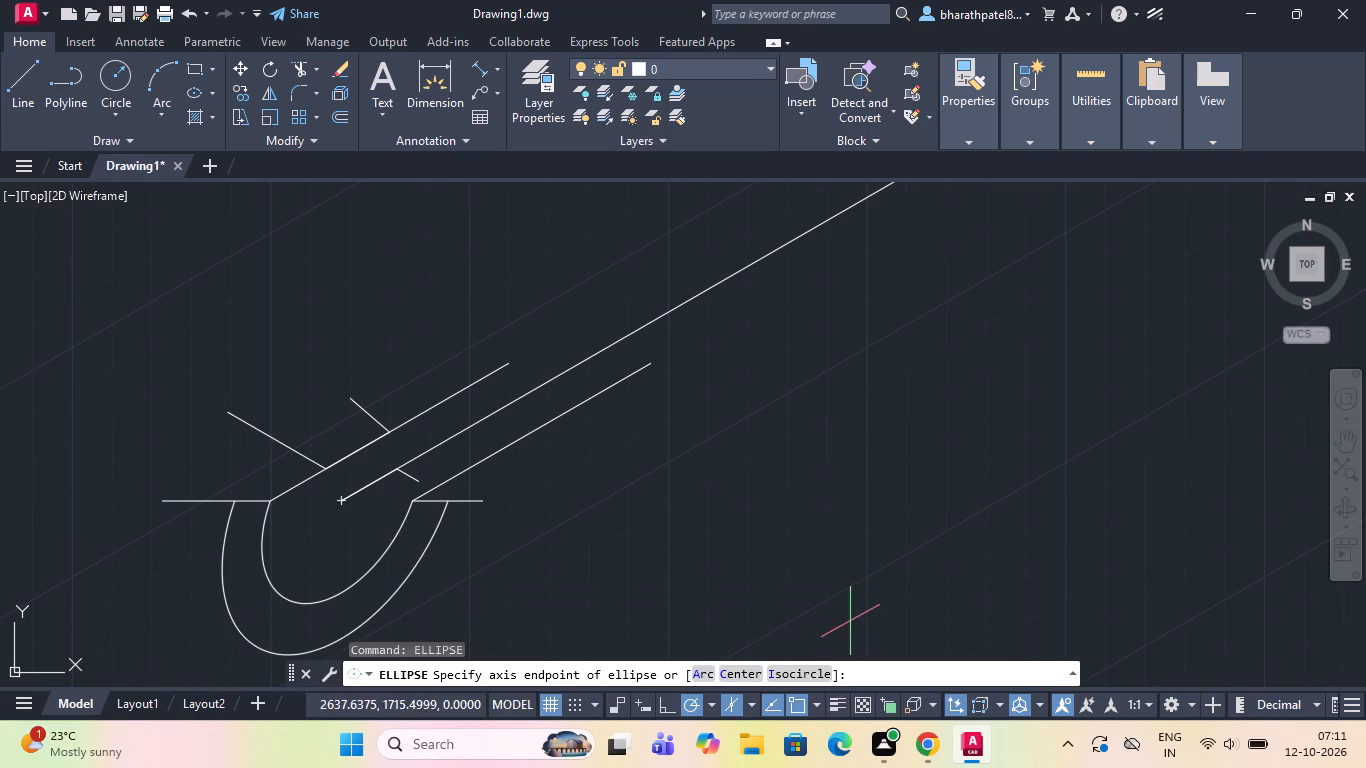
pyautogui.click(784, 675)
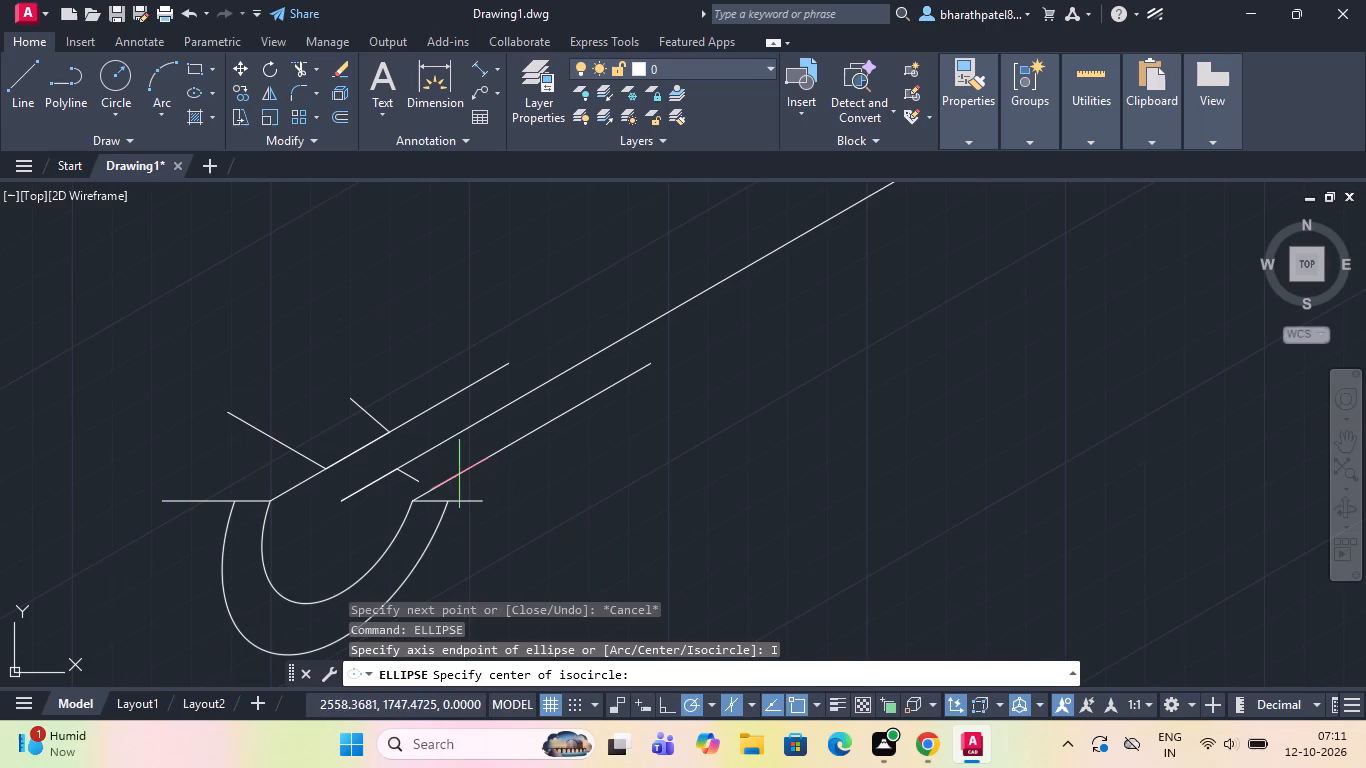
pyautogui.click(396, 471)
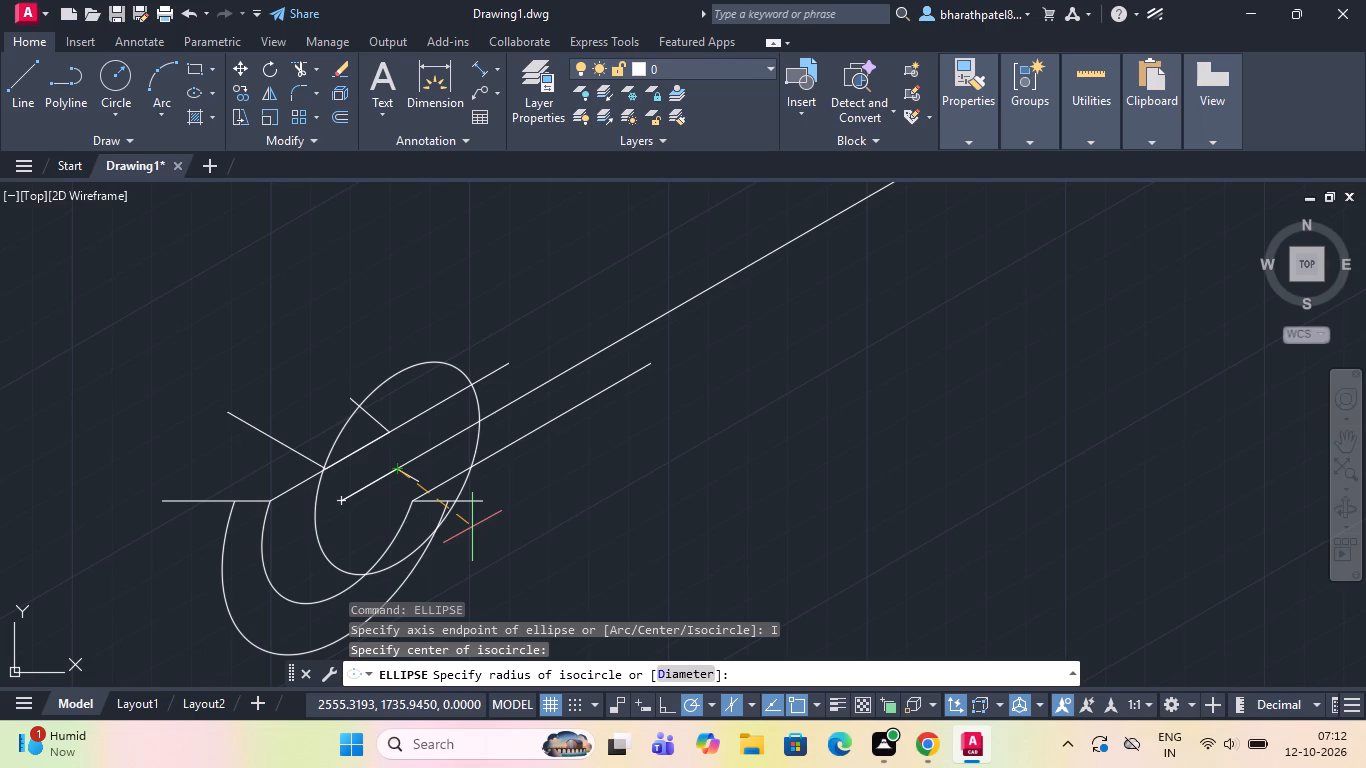
pyautogui.press('3')
pyautogui.press('0')
pyautogui.press('Return')
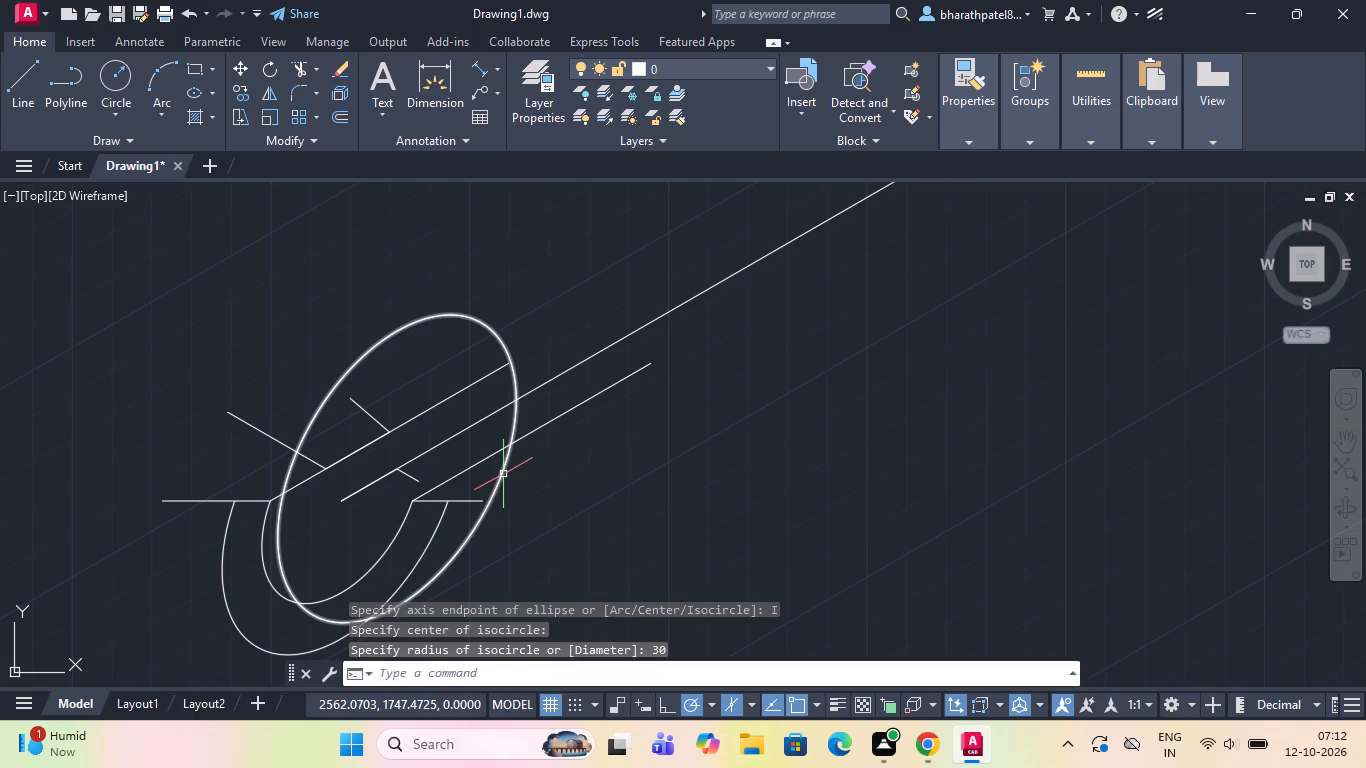
# Trim away the upper part of the radius-30 isocircle between the centre line and the inclined edge at the inner arc's left end.
pyautogui.click(302, 65)
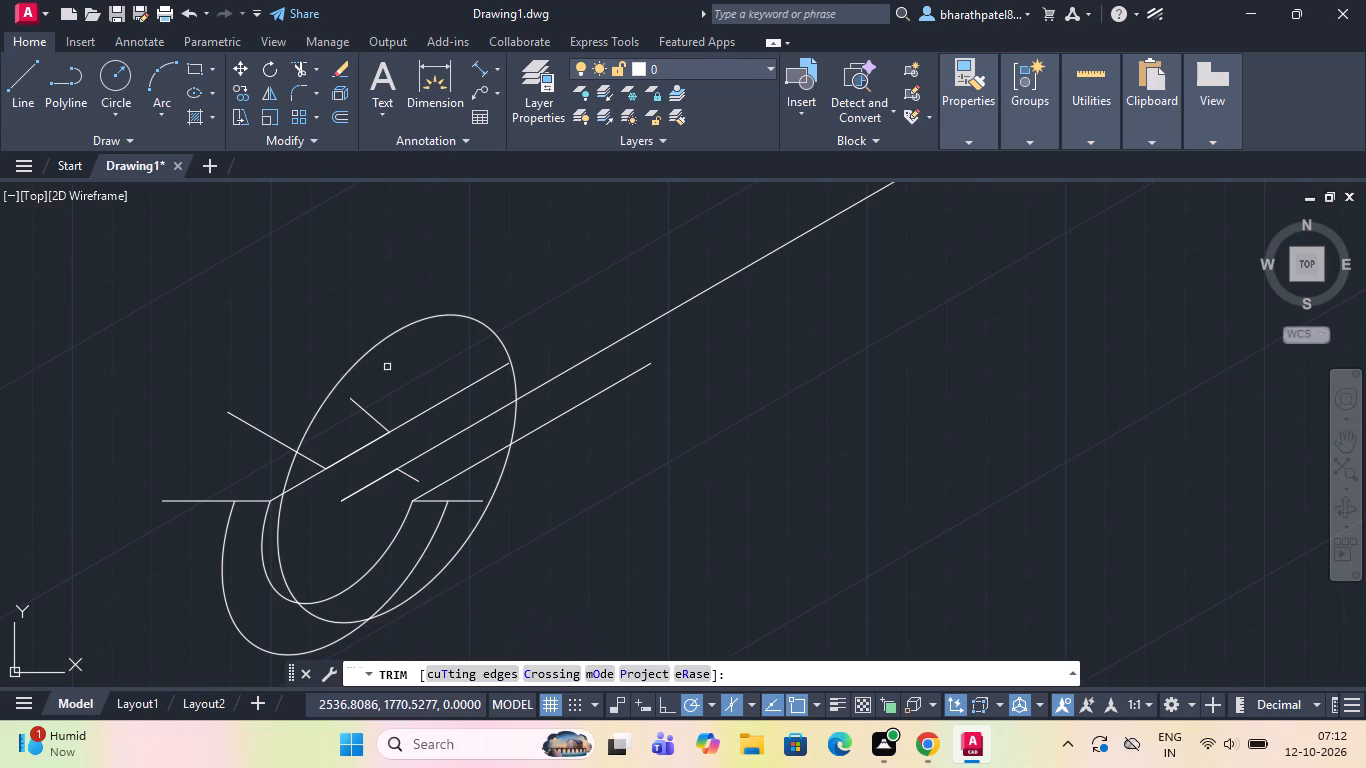
pyautogui.moveTo(386, 343); pyautogui.dragTo(389, 286)
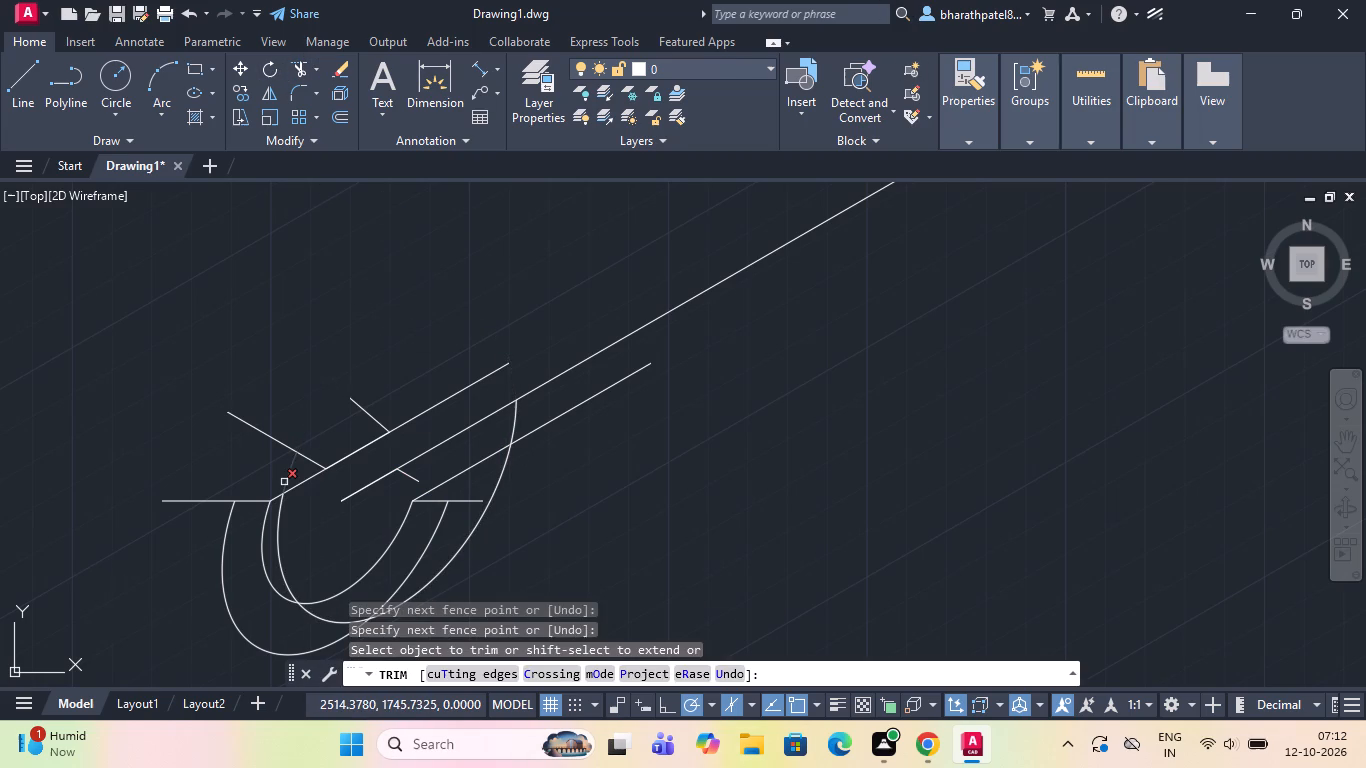
pyautogui.scroll(4, 284, 482)
pyautogui.moveTo(247, 455); pyautogui.dragTo(398, 466)
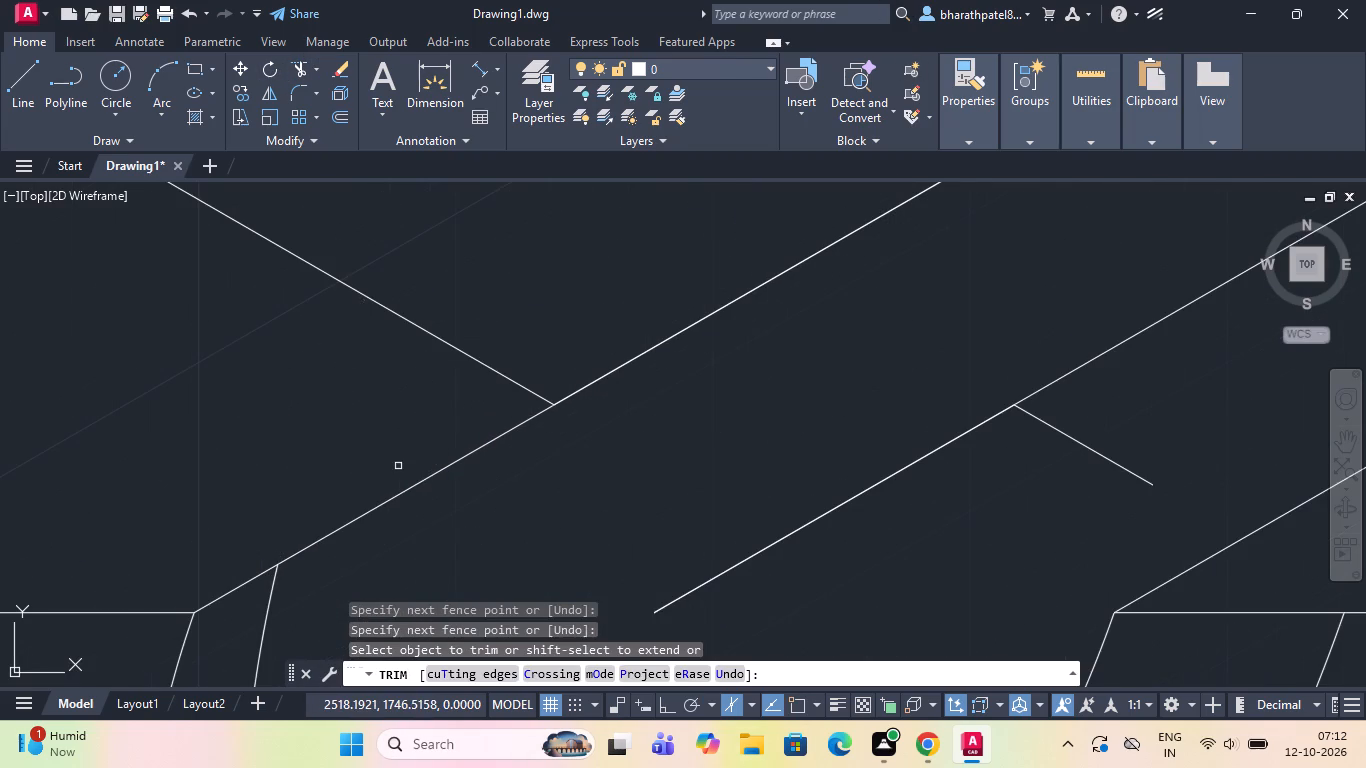
# Draw a line about 60 units long at 30° from the outer arc's right end.
pyautogui.scroll(-6, 394, 464)
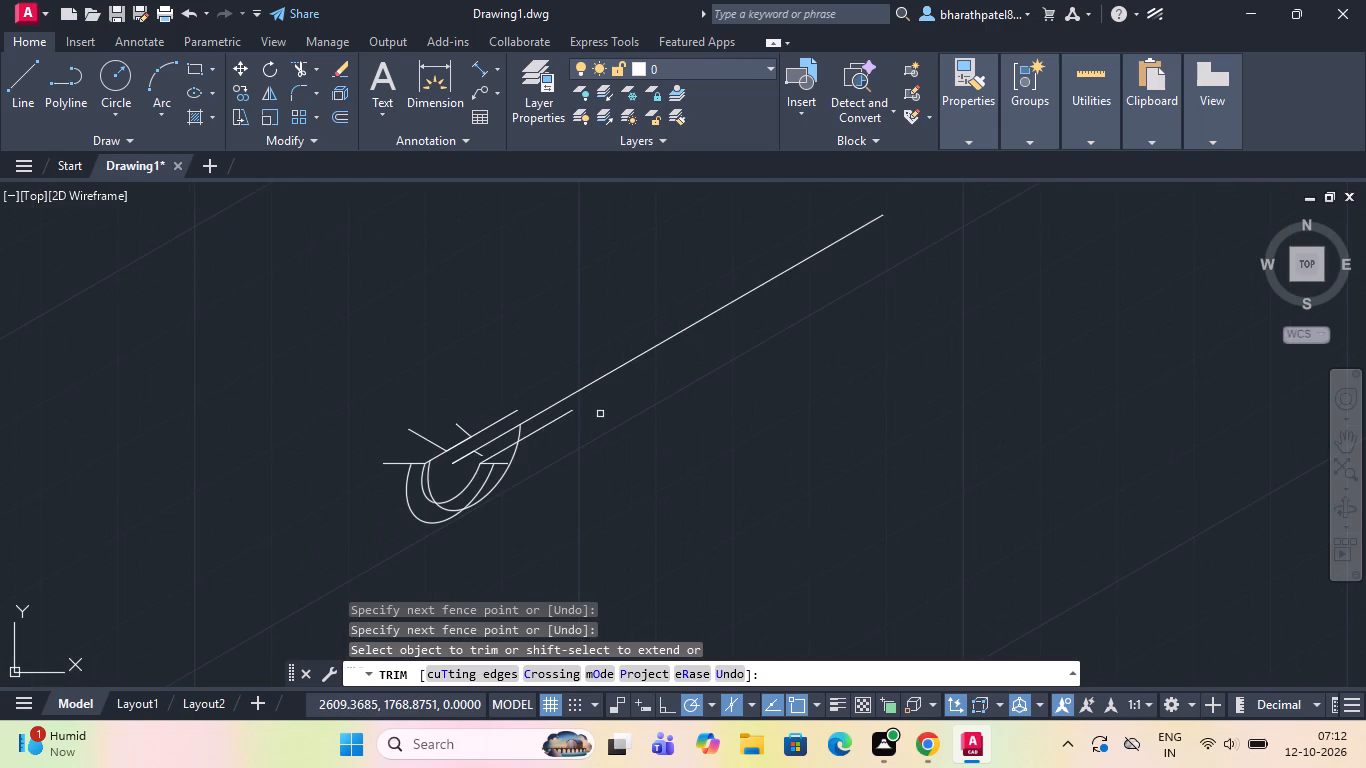
pyautogui.scroll(2, 558, 449)
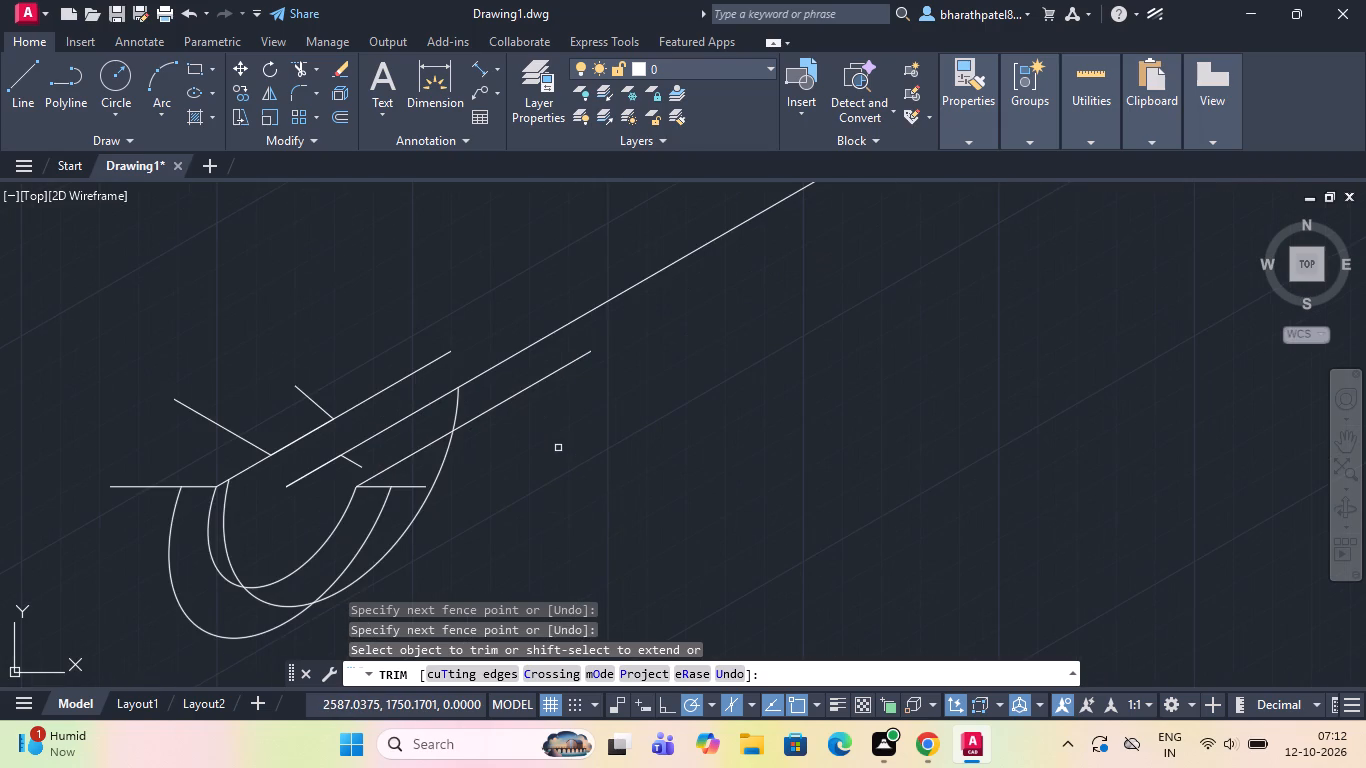
pyautogui.click(9, 73)
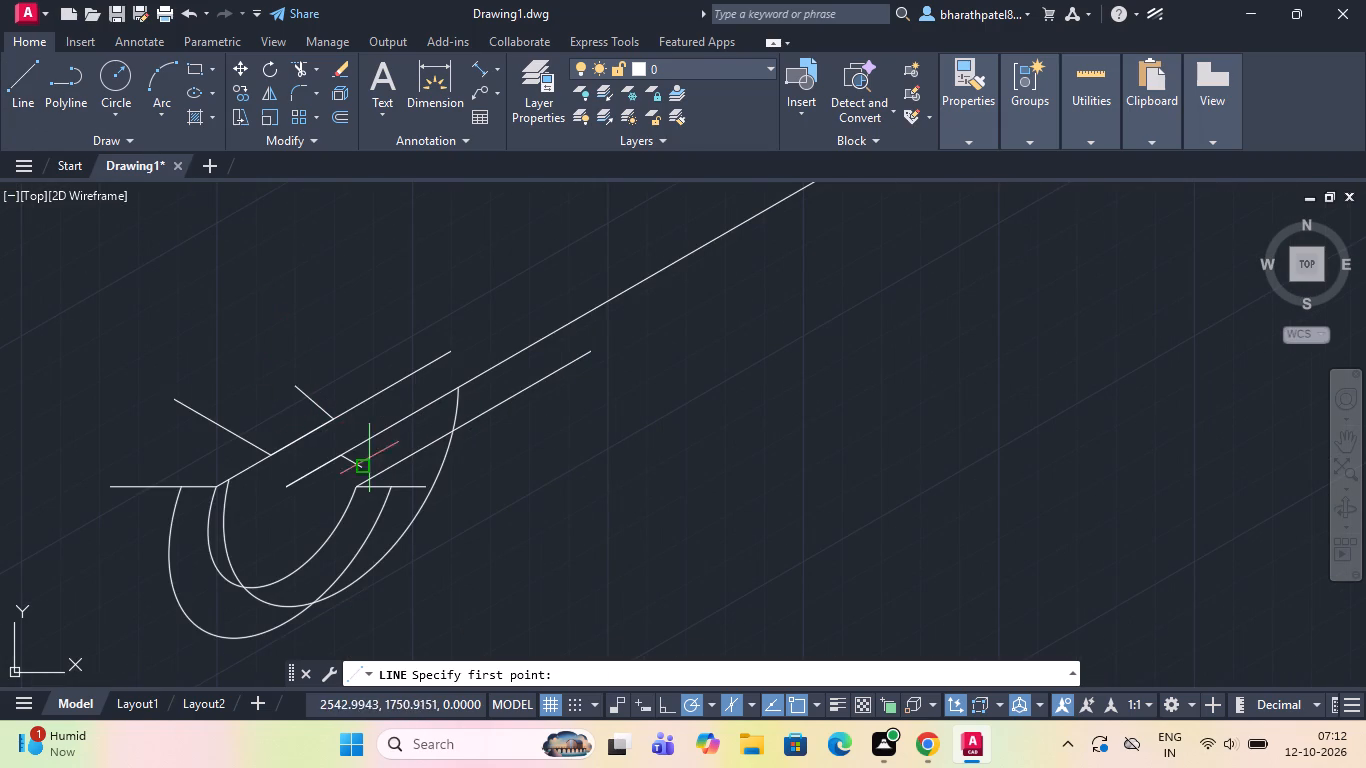
pyautogui.click(393, 485)
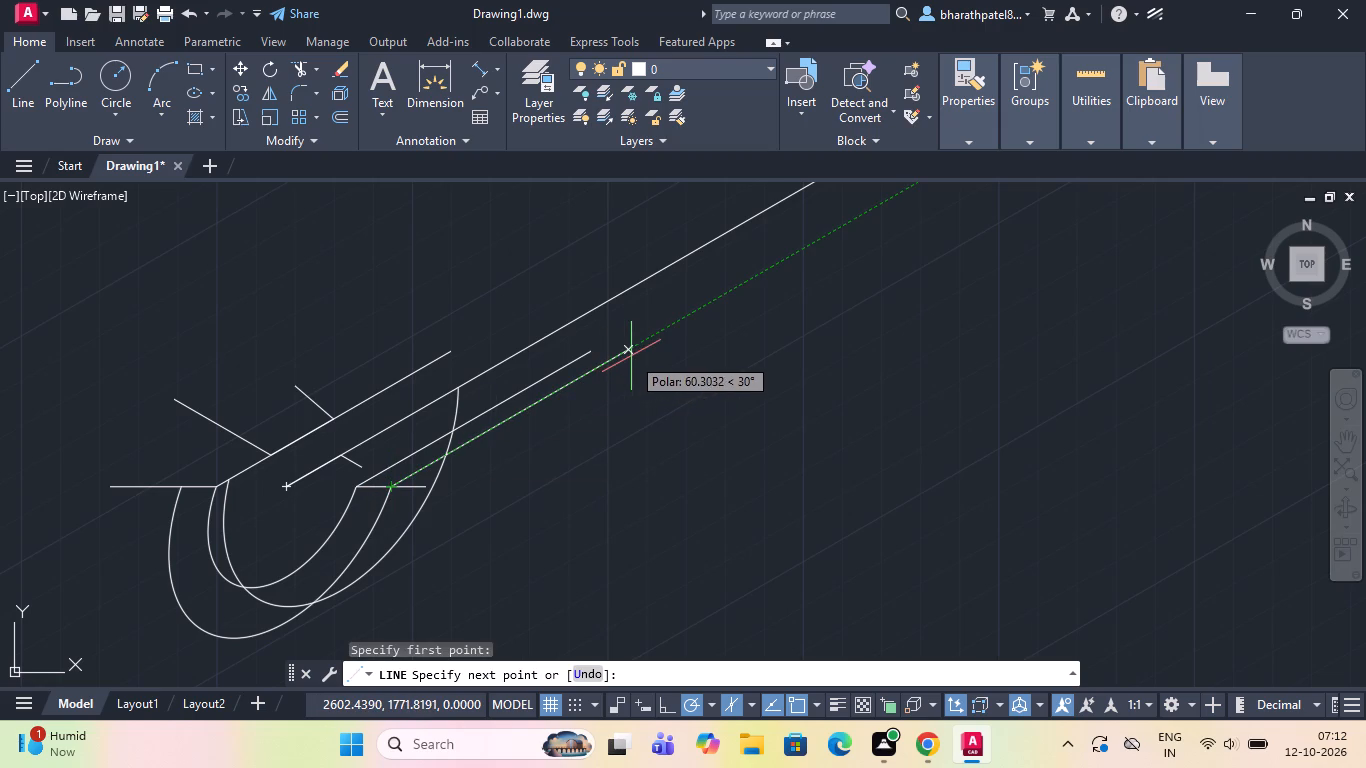
pyautogui.click(631, 353)
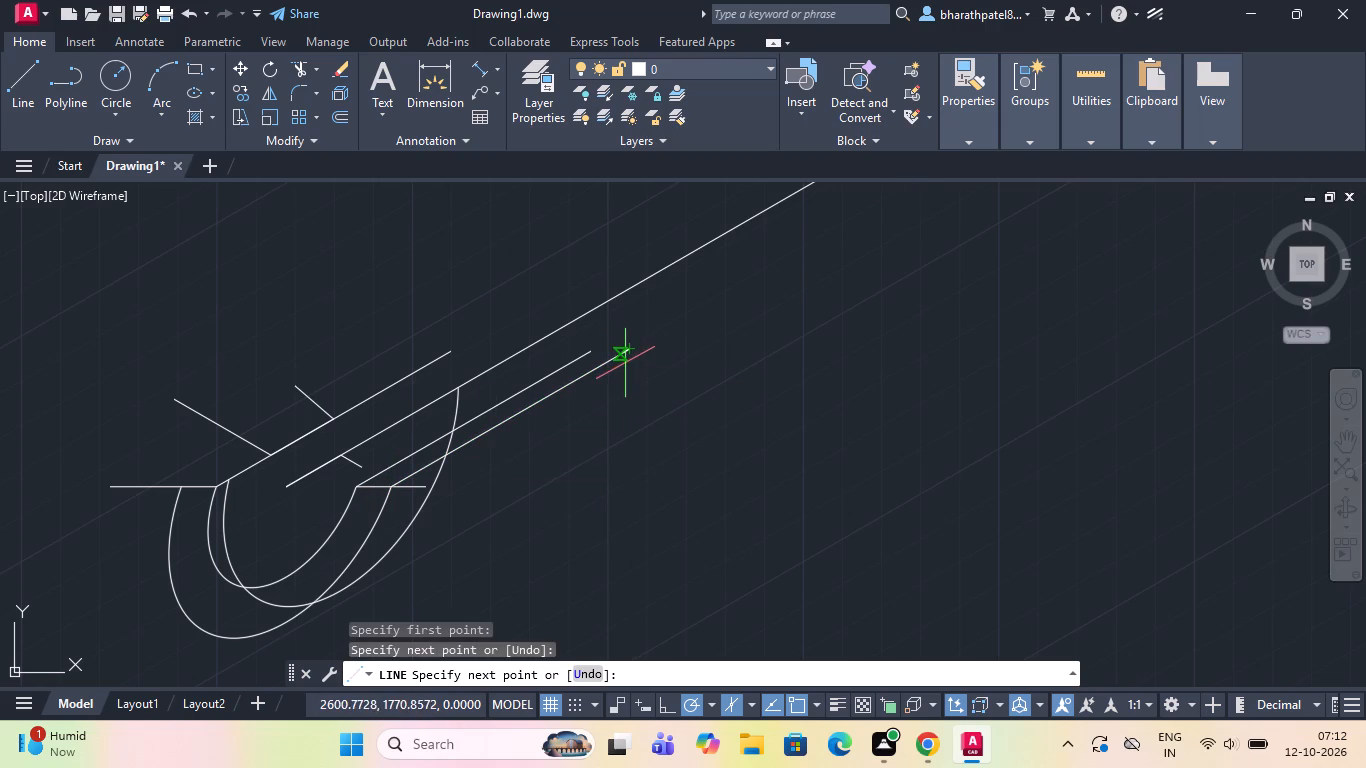
pyautogui.press('Escape')
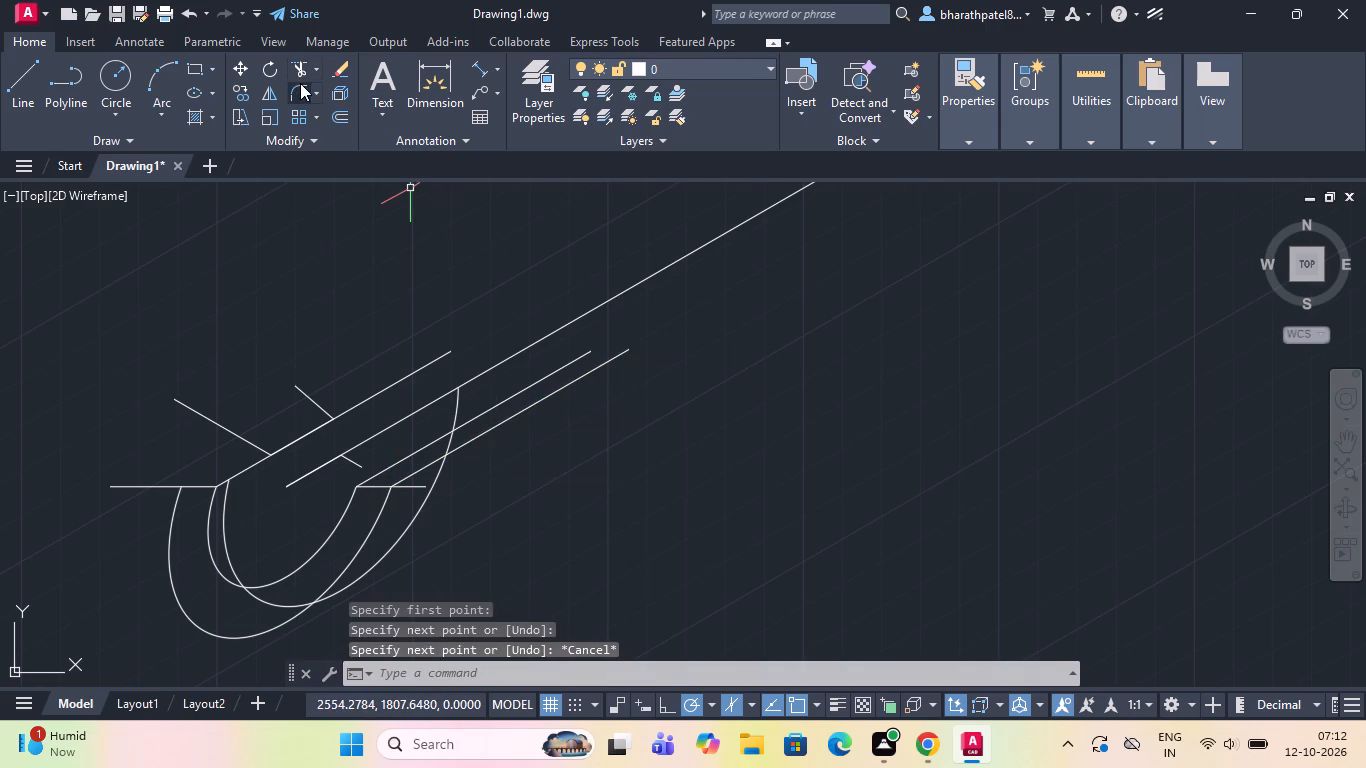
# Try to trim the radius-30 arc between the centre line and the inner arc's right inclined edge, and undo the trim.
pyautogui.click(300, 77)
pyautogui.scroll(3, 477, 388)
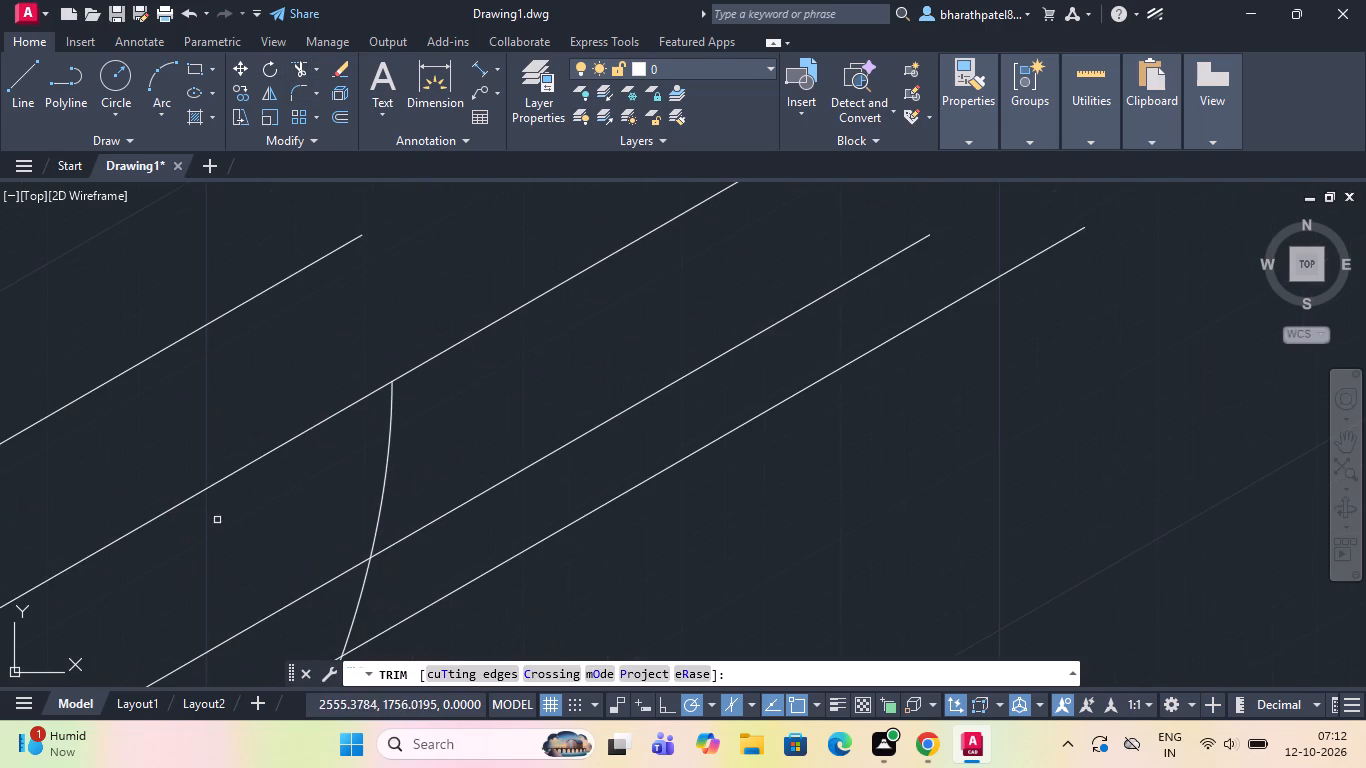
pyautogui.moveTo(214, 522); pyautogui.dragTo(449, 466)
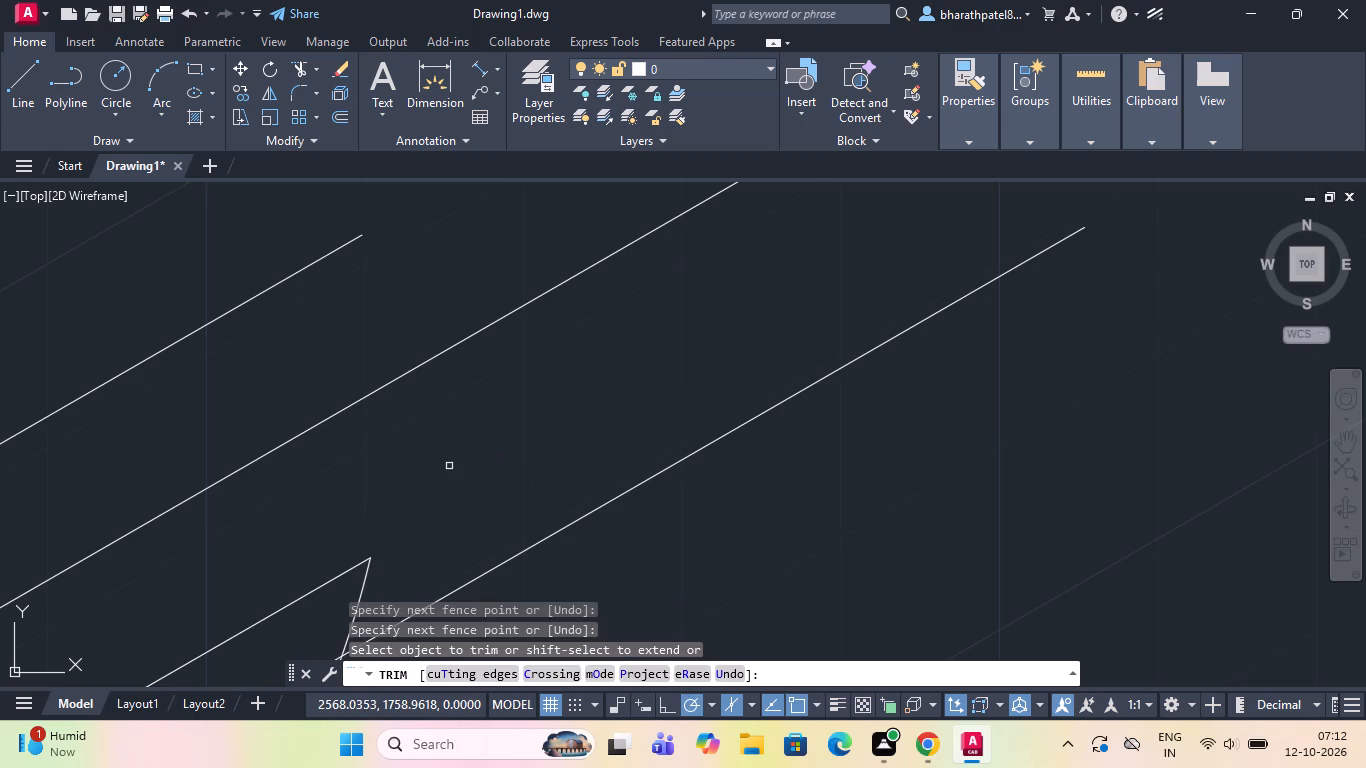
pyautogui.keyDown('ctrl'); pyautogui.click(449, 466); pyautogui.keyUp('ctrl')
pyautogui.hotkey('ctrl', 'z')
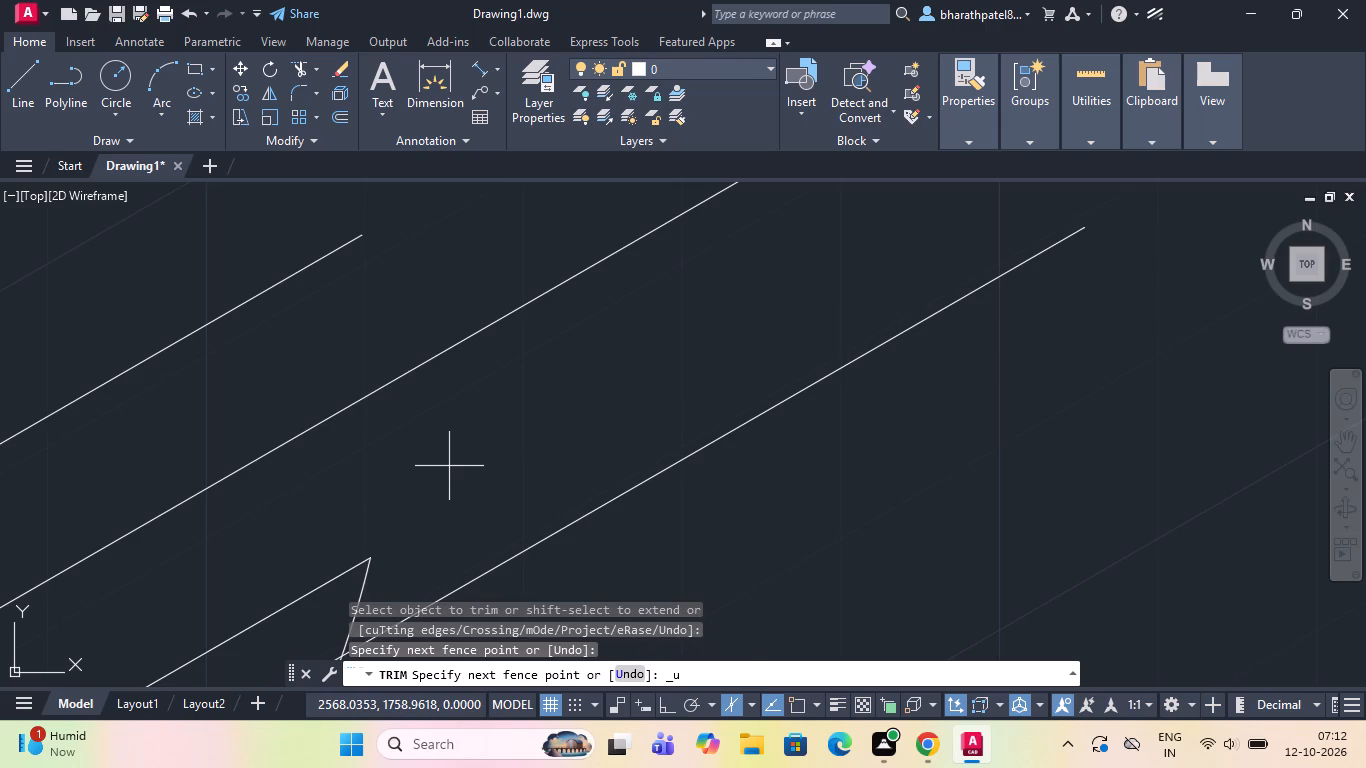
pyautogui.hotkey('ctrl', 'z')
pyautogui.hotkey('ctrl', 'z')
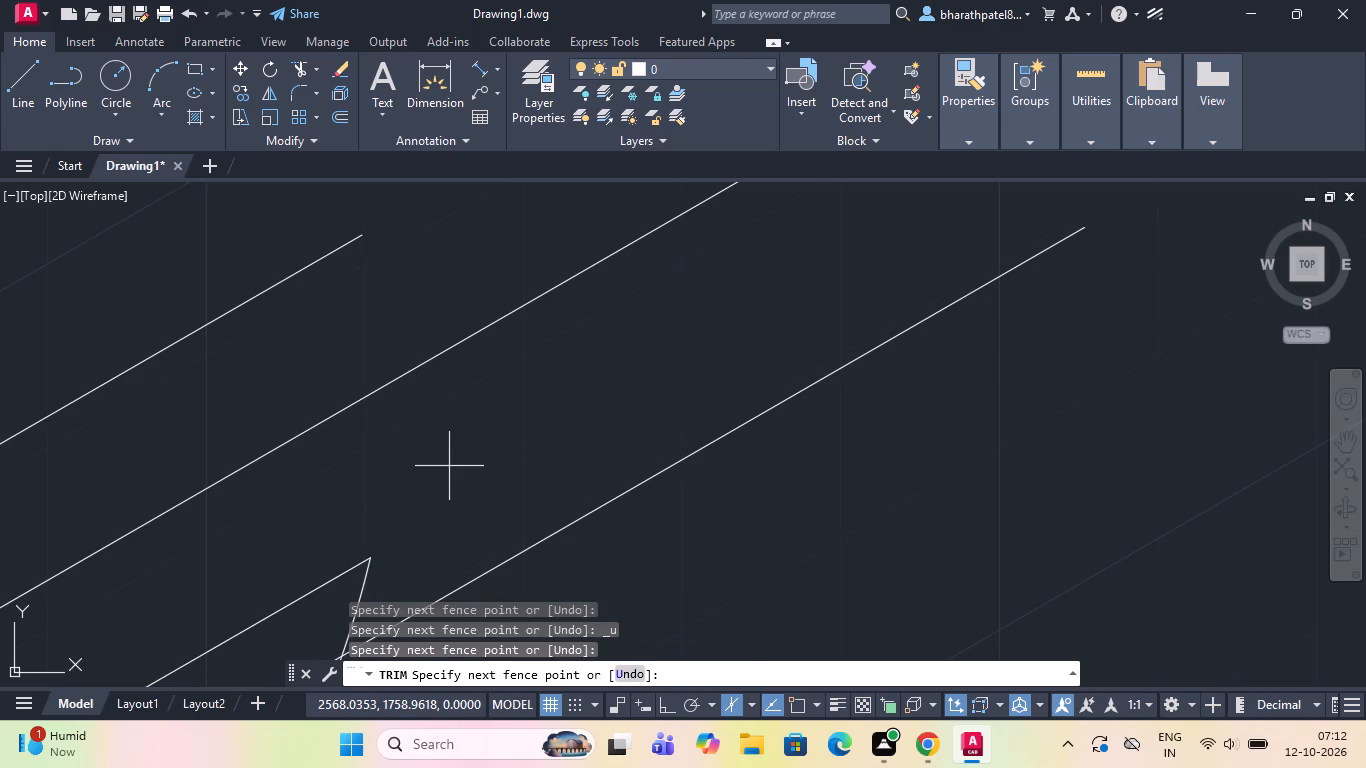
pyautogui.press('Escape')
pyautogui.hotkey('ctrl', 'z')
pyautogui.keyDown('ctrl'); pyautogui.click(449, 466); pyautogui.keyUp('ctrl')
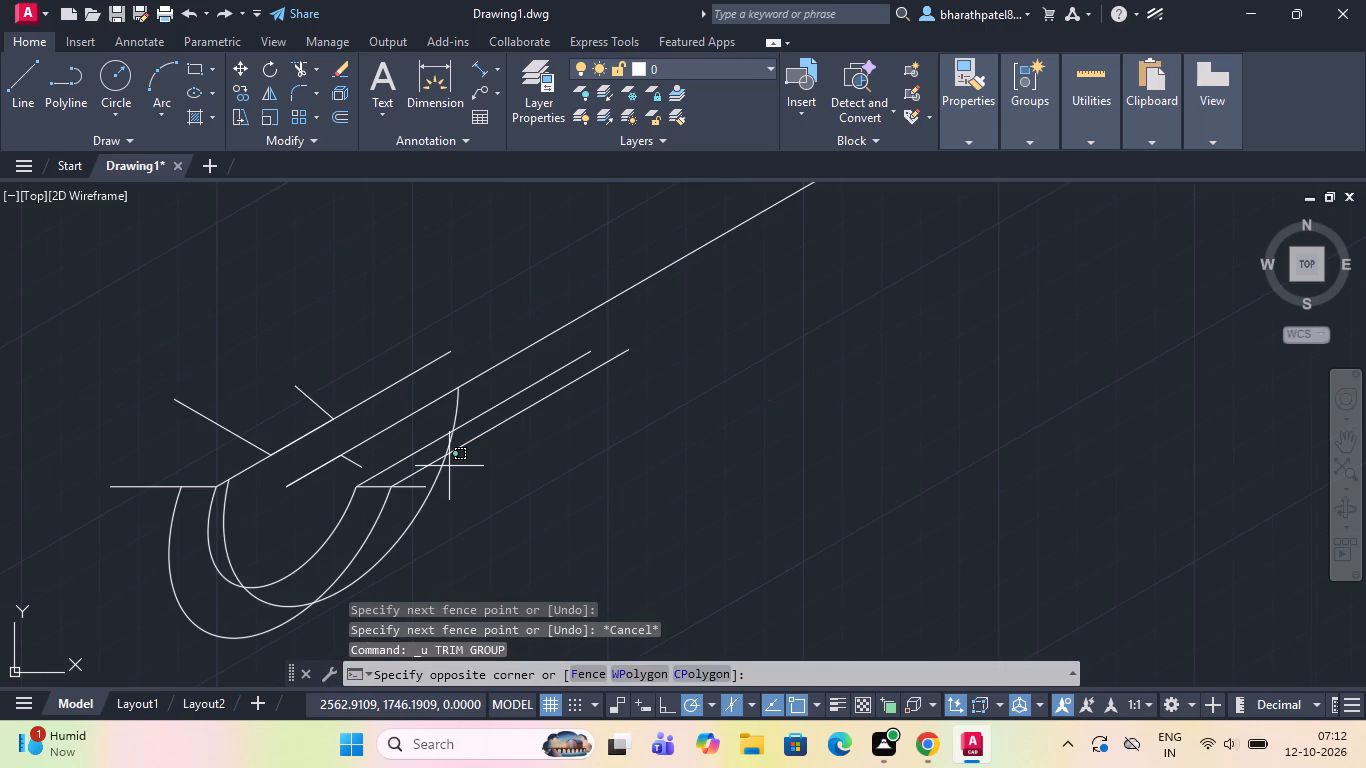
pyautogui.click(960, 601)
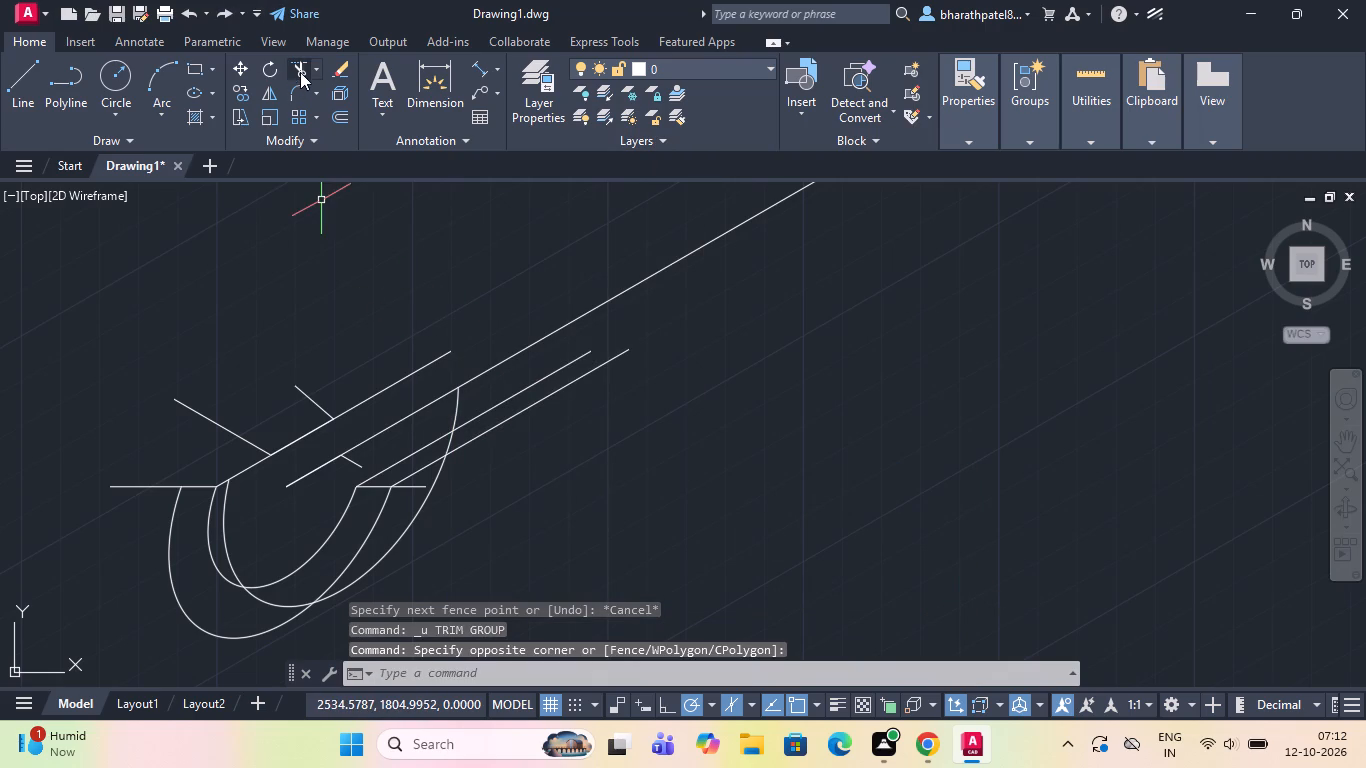
# Trim the radius-30 arc between the centre line and the inclined line rising from the outer arc's right end.
pyautogui.moveTo(298, 67); pyautogui.dragTo(309, 85)
pyautogui.scroll(3, 555, 437)
pyautogui.moveTo(56, 340); pyautogui.dragTo(191, 299)
pyautogui.moveTo(90, 338); pyautogui.dragTo(214, 316)
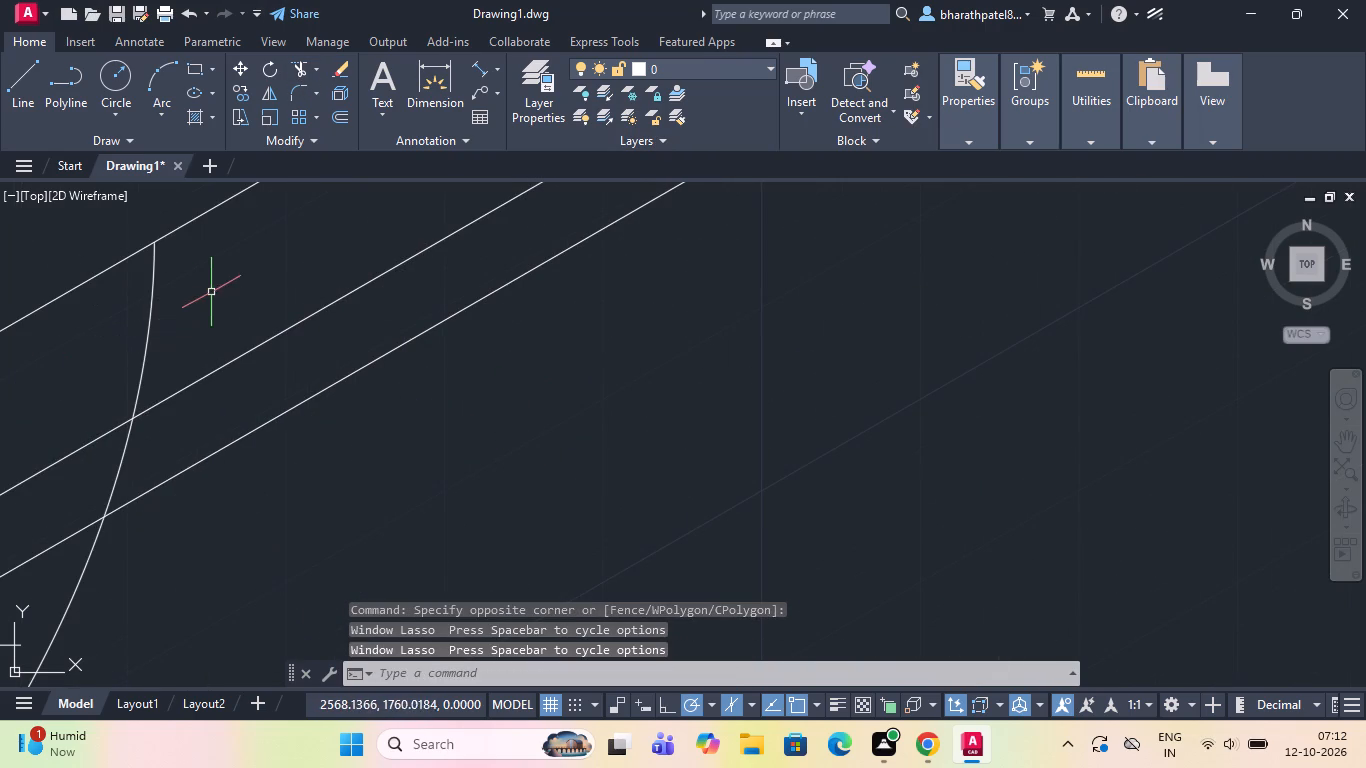
pyautogui.click(299, 71)
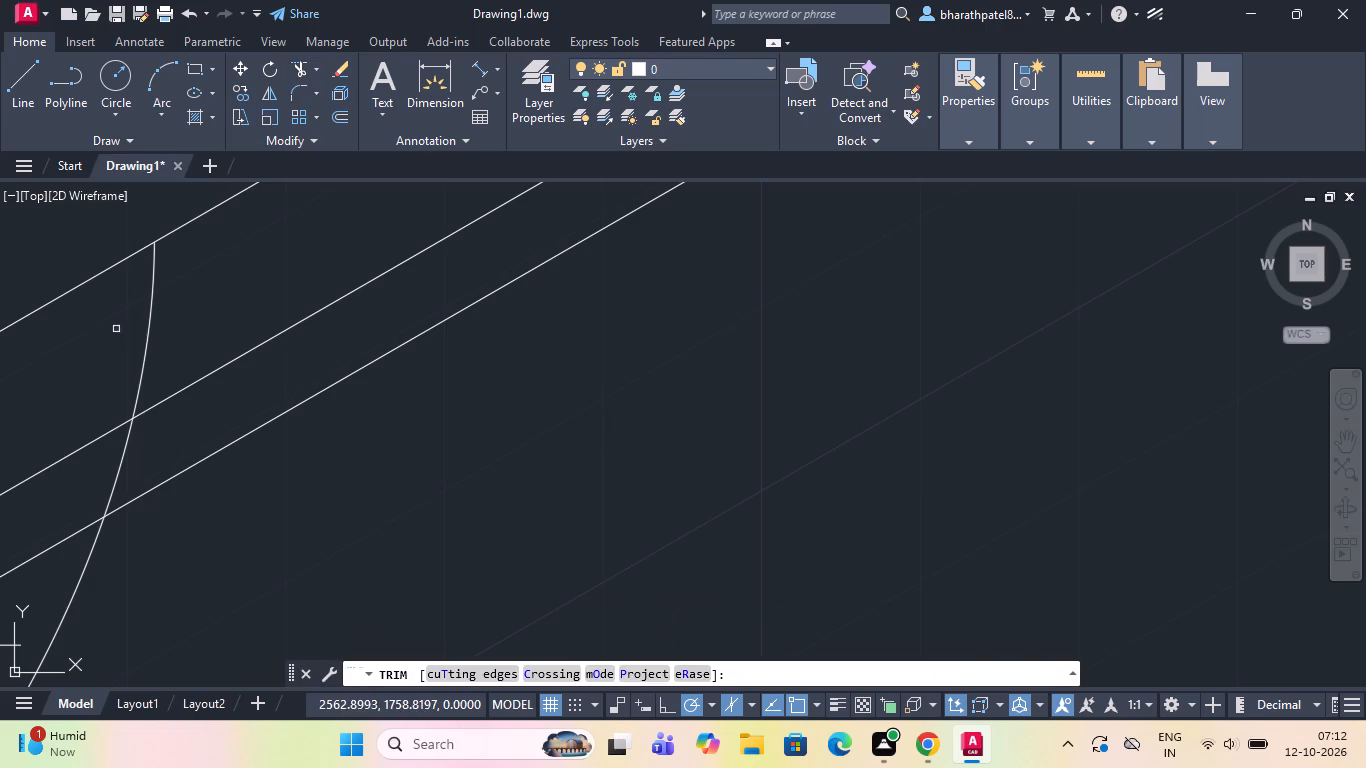
pyautogui.moveTo(88, 346); pyautogui.dragTo(231, 296)
pyautogui.scroll(-3, 231, 296)
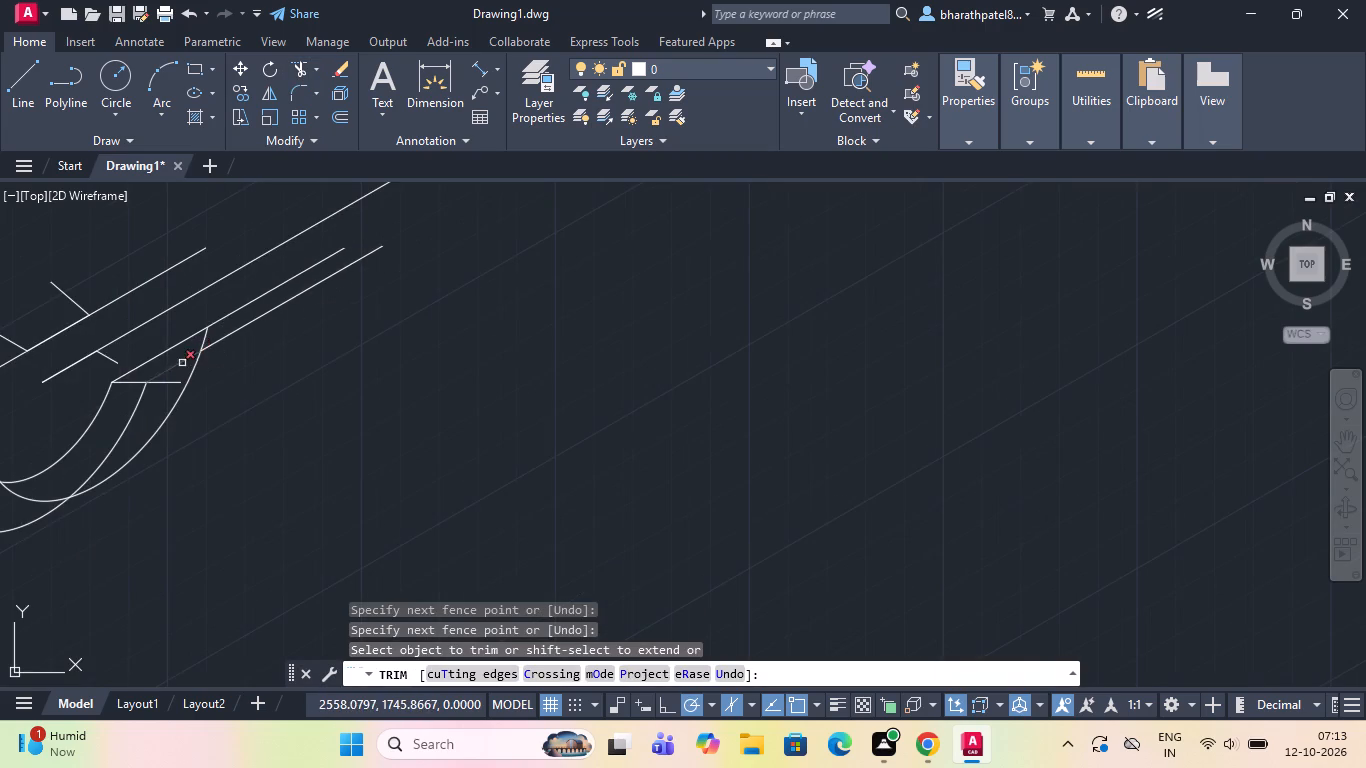
pyautogui.scroll(4, 182, 363)
pyautogui.moveTo(364, 212); pyautogui.dragTo(317, 228)
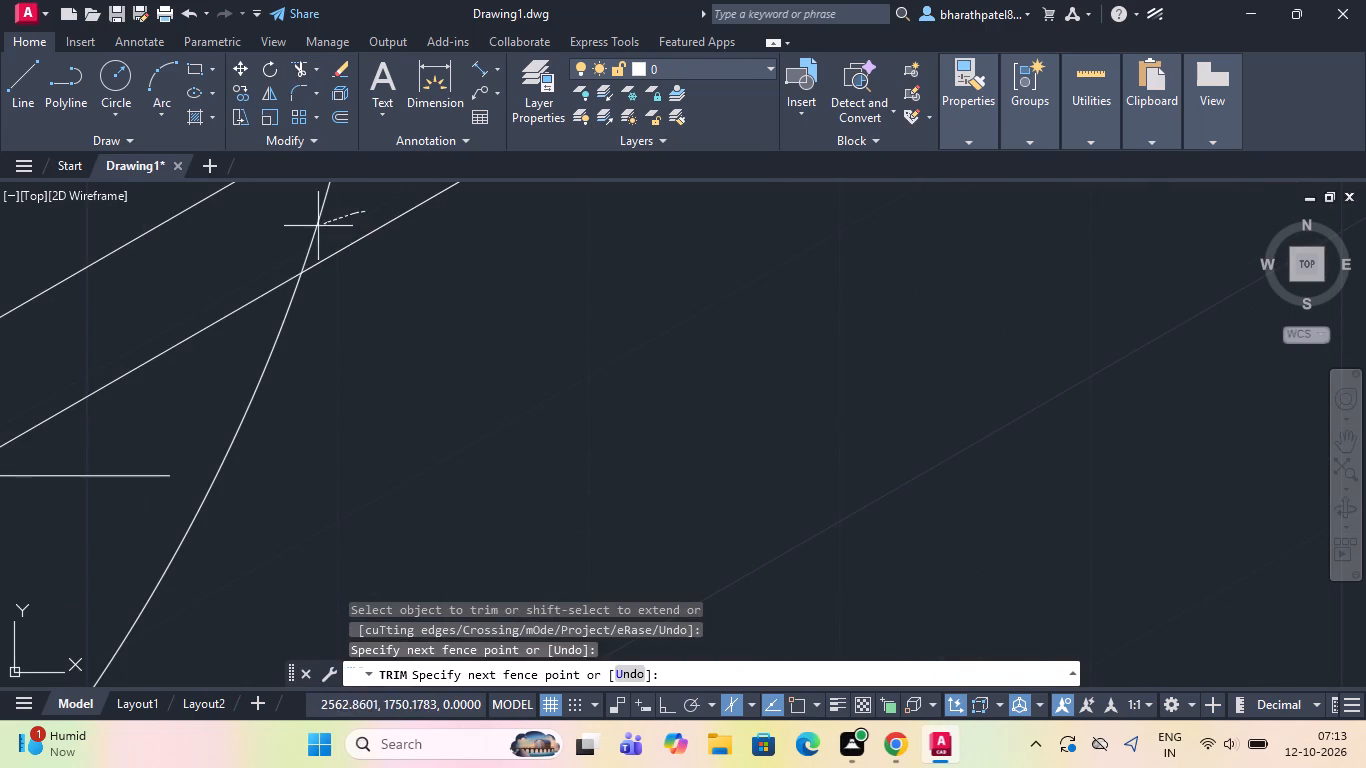
pyautogui.moveTo(317, 228); pyautogui.dragTo(261, 258)
pyautogui.scroll(-5, 392, 408)
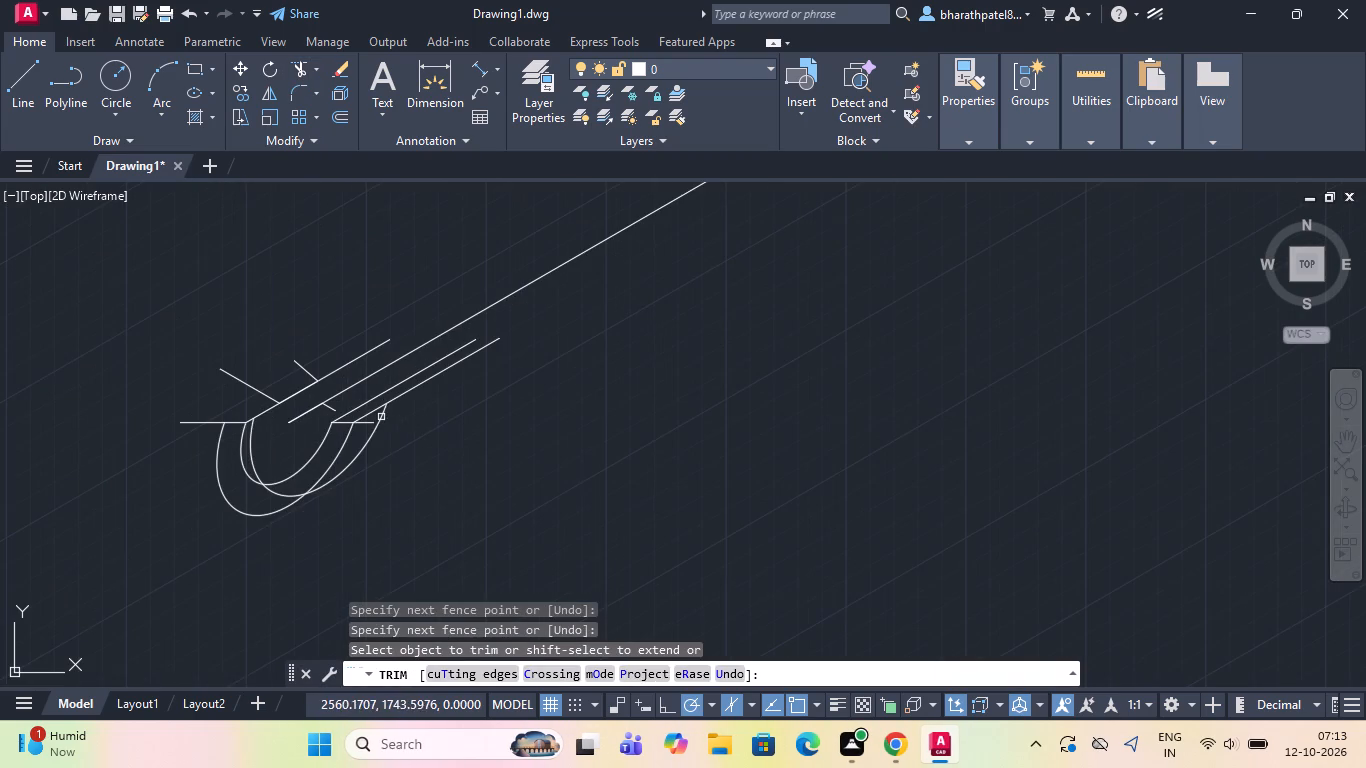
# Trim the radius-30 arc's remaining pieces inside the inner arc and between the inner and outer arcs.
pyautogui.scroll(2, 301, 245)
pyautogui.scroll(-1, 301, 245)
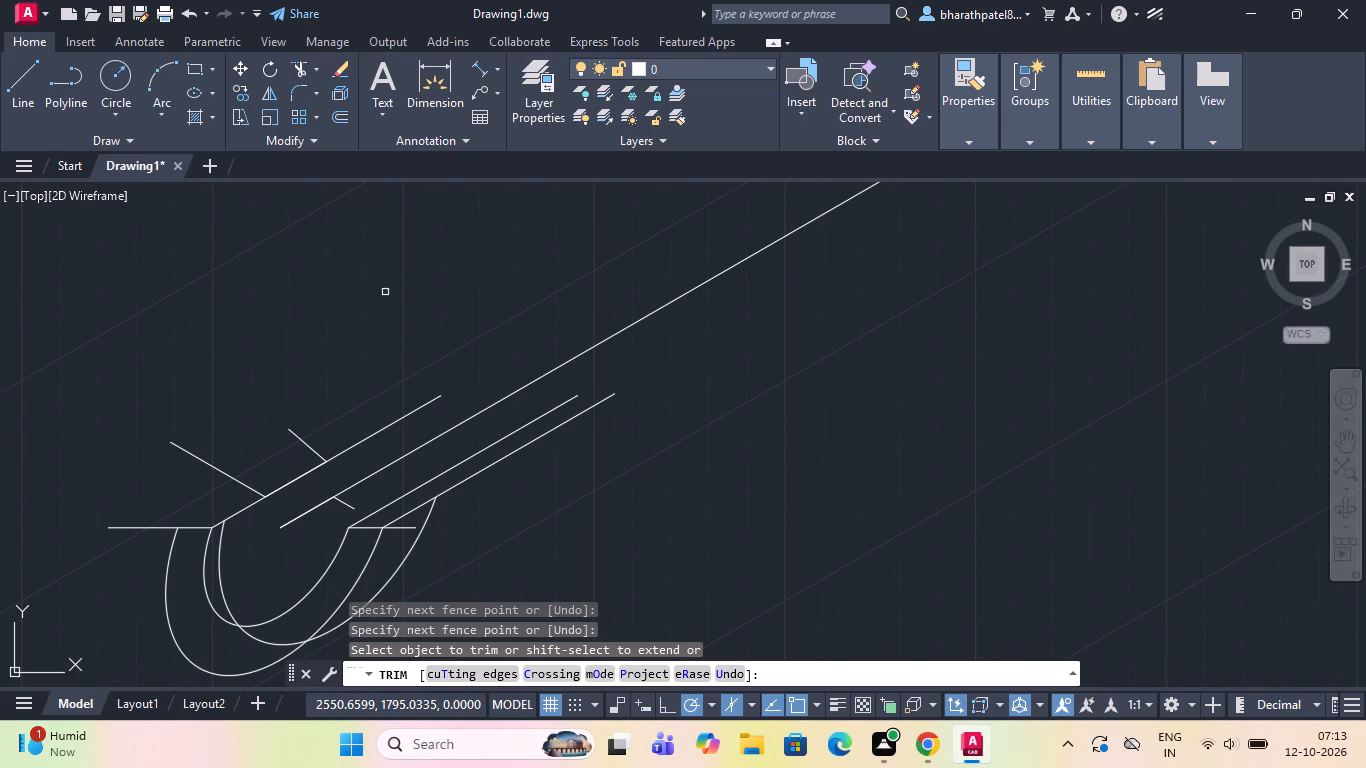
pyautogui.scroll(-1, 385, 292)
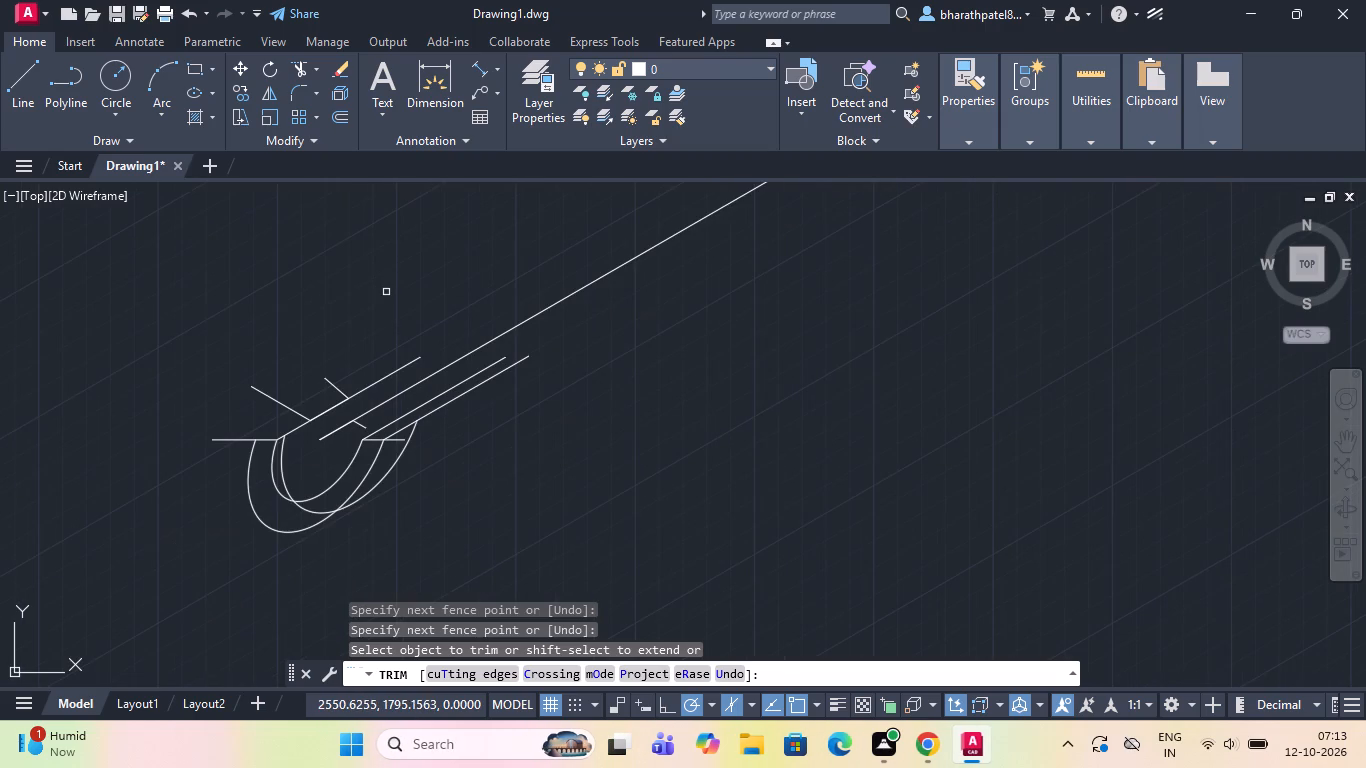
pyautogui.scroll(3, 372, 438)
pyautogui.scroll(-2, 372, 438)
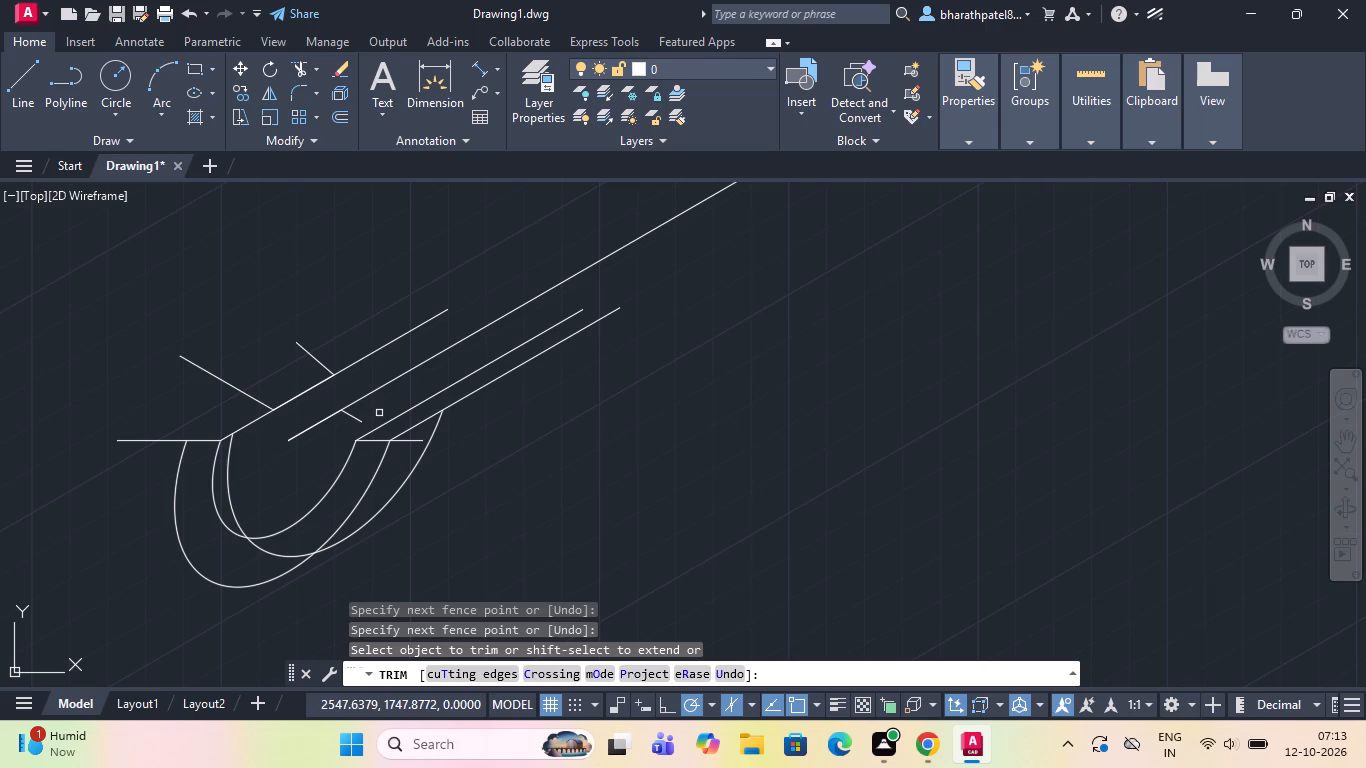
pyautogui.click(229, 491)
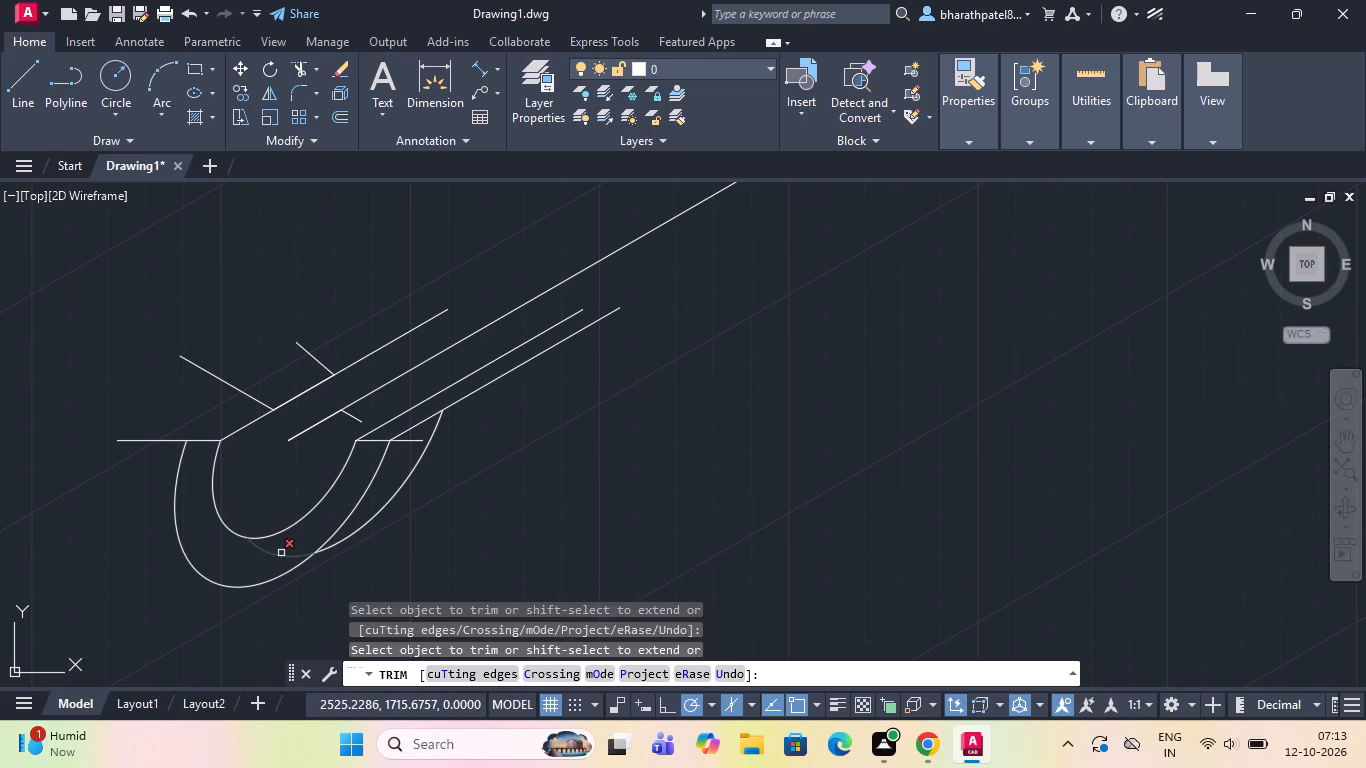
pyautogui.click(281, 553)
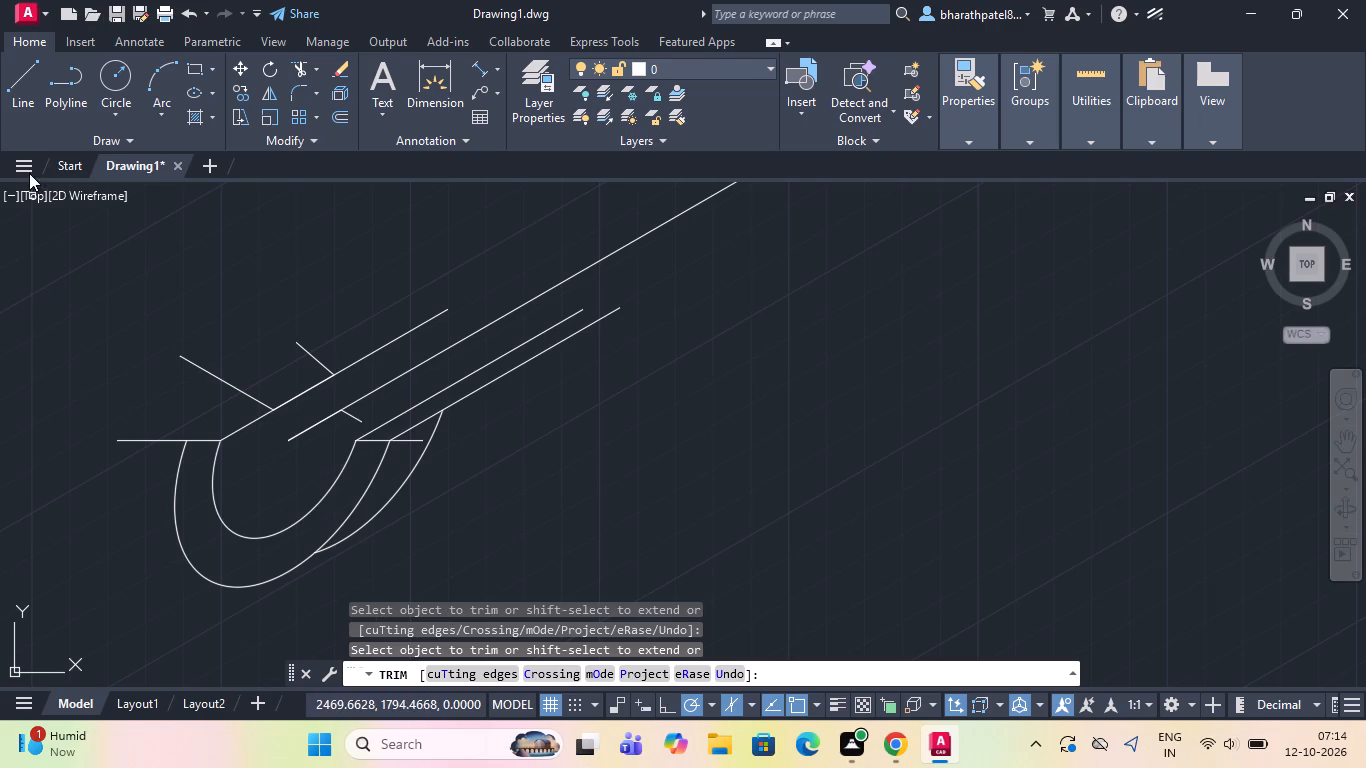
# Draw a cross line about 4 units long at 330° from the midpoint of the centre line's lowest segment.
pyautogui.click(27, 101)
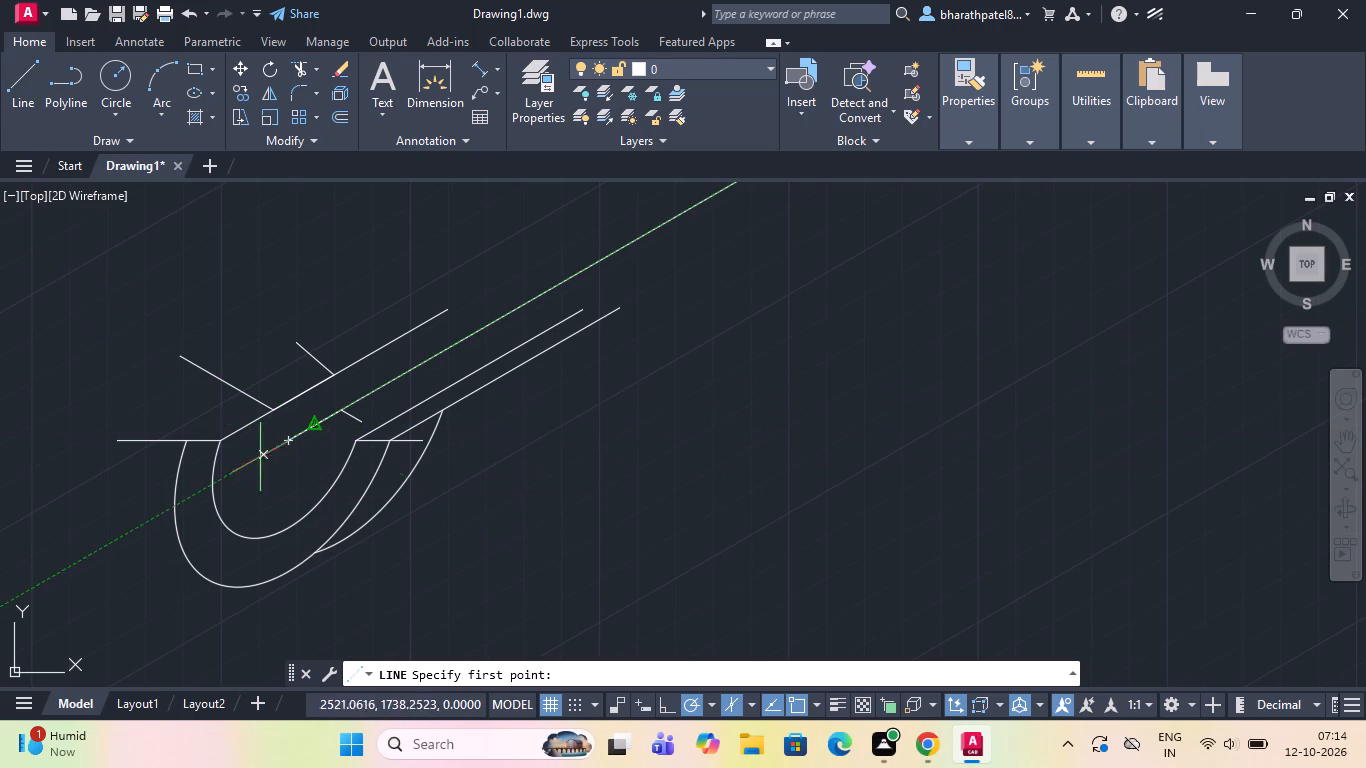
pyautogui.click(319, 420)
pyautogui.click(329, 436)
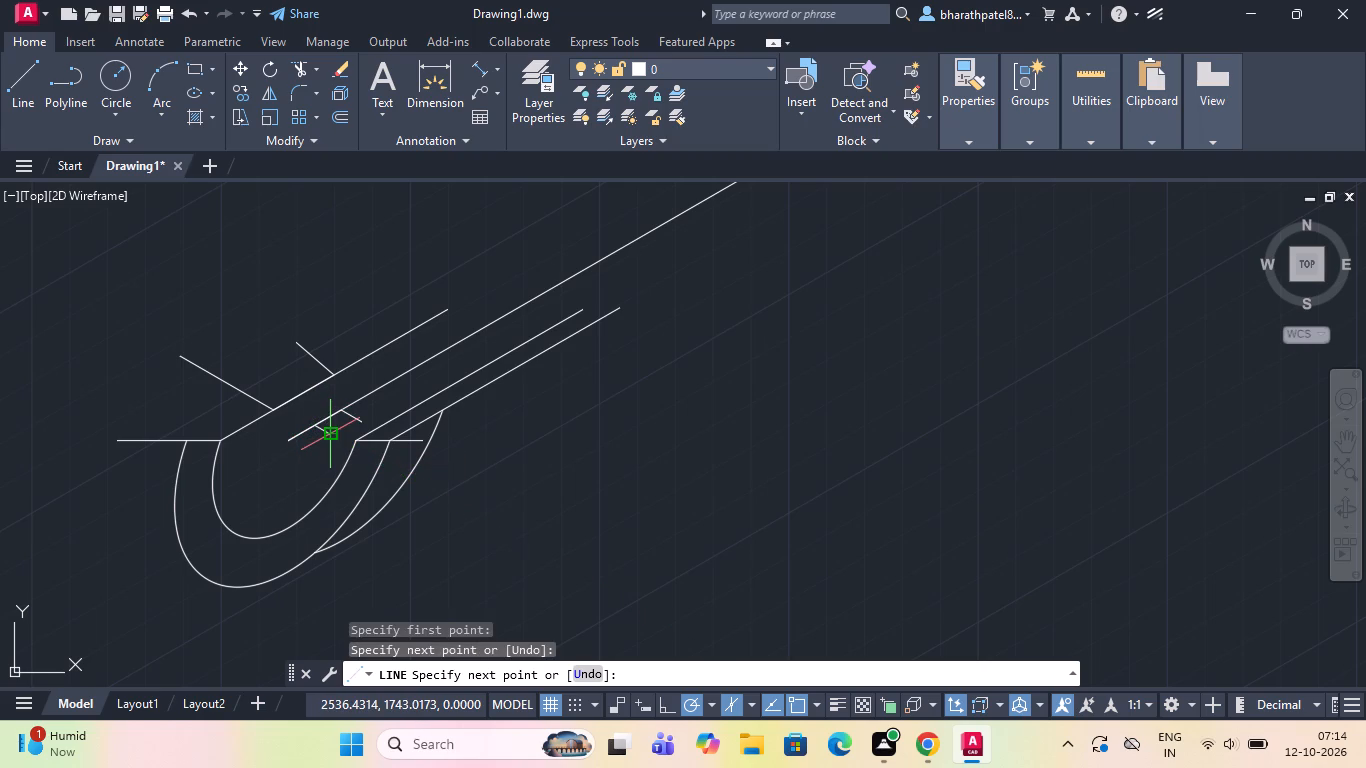
pyautogui.press('Escape')
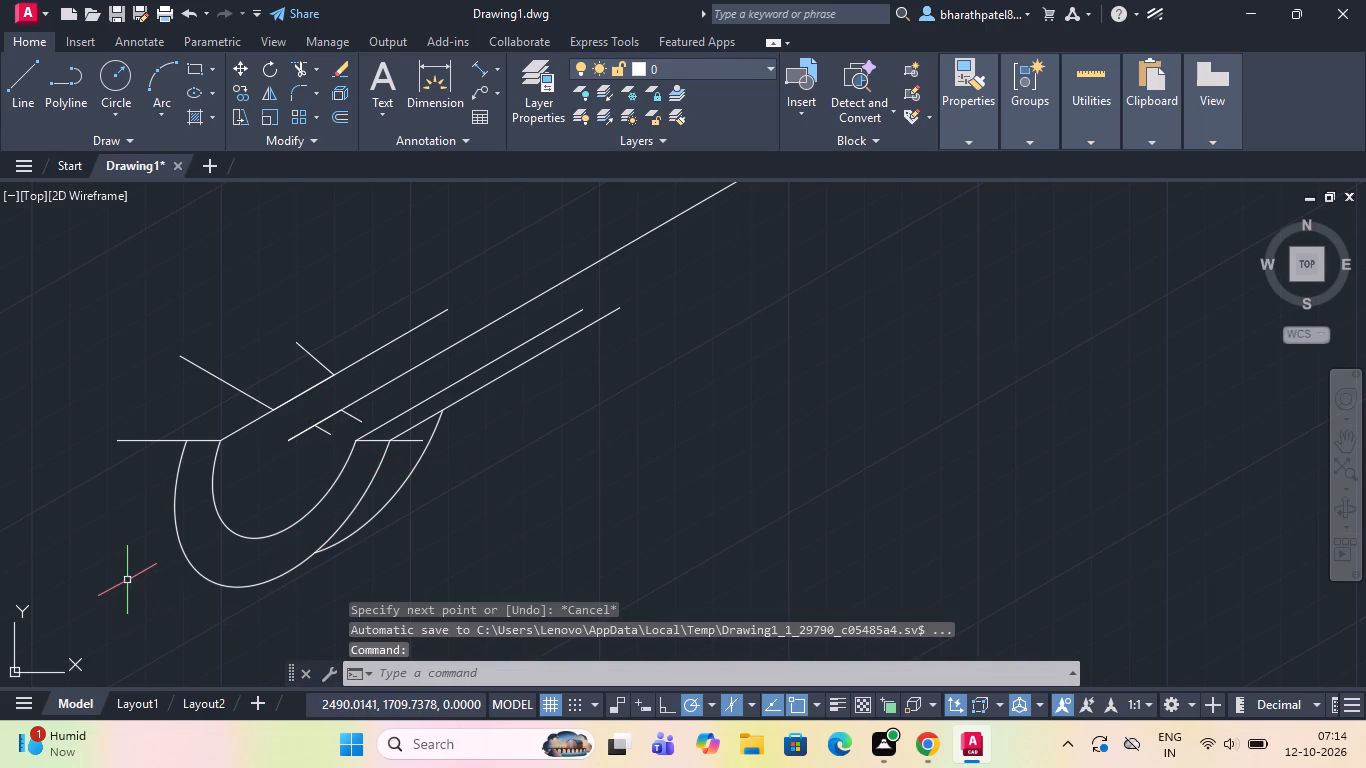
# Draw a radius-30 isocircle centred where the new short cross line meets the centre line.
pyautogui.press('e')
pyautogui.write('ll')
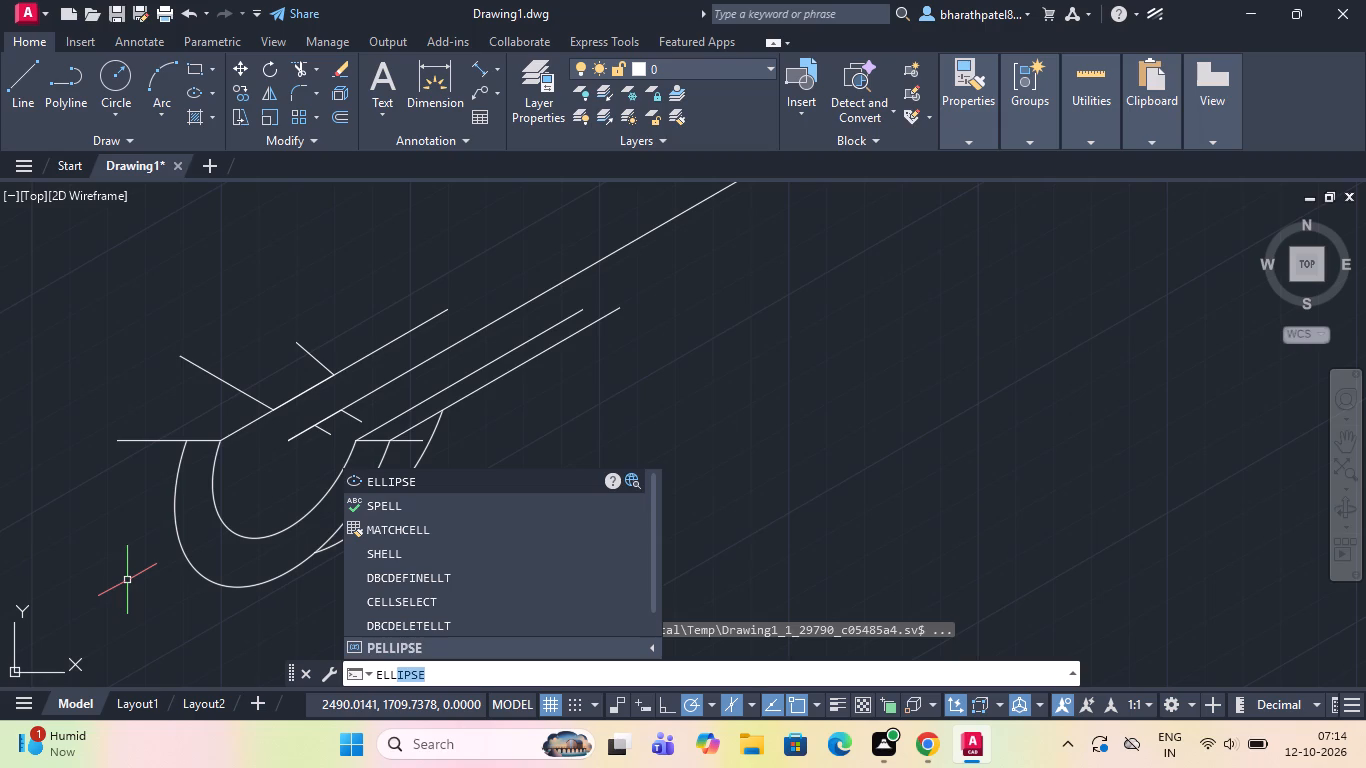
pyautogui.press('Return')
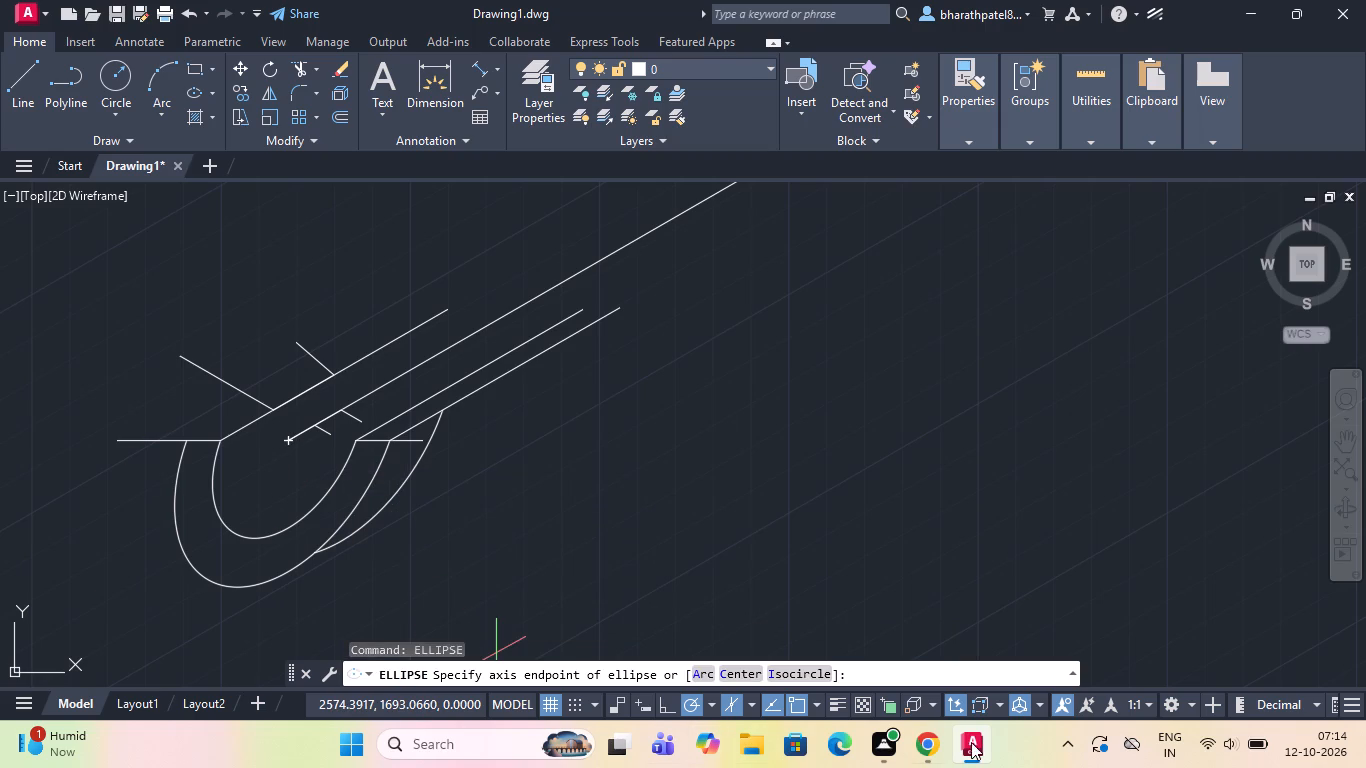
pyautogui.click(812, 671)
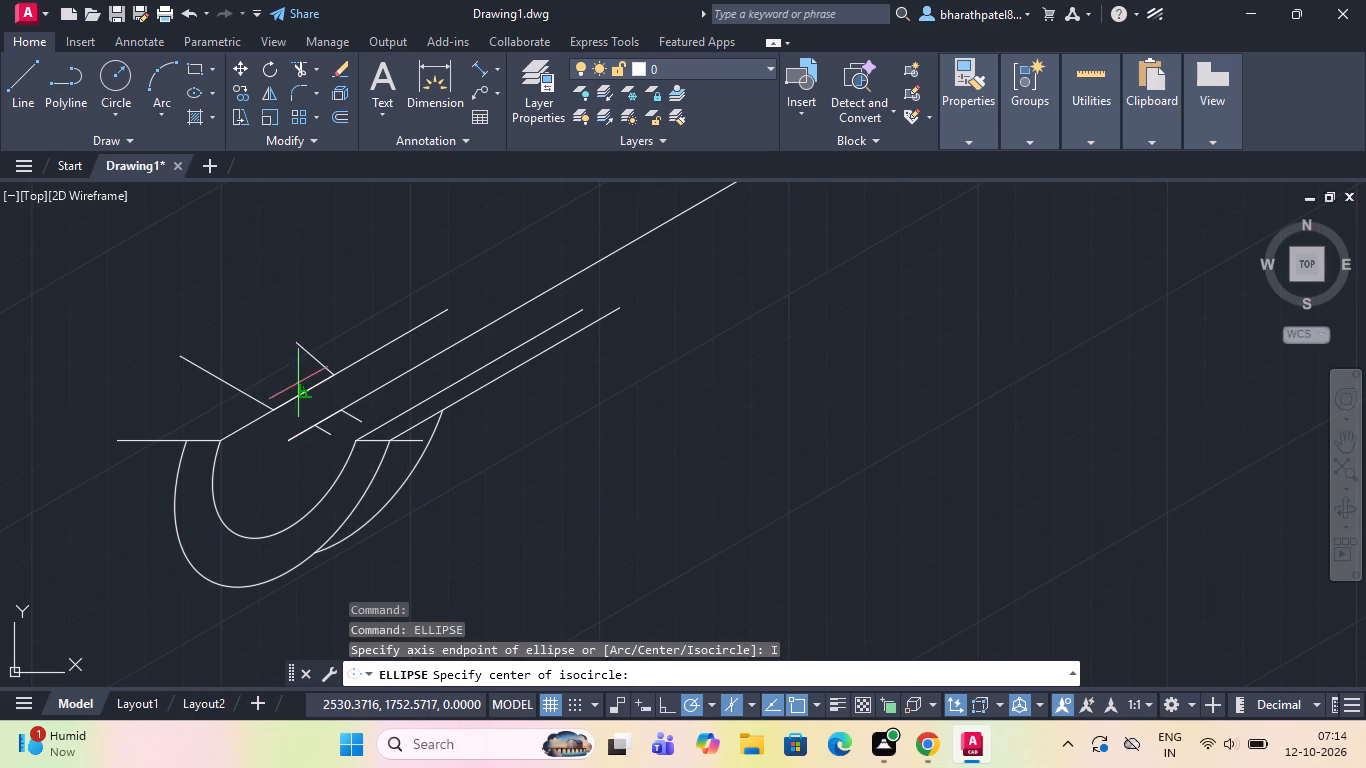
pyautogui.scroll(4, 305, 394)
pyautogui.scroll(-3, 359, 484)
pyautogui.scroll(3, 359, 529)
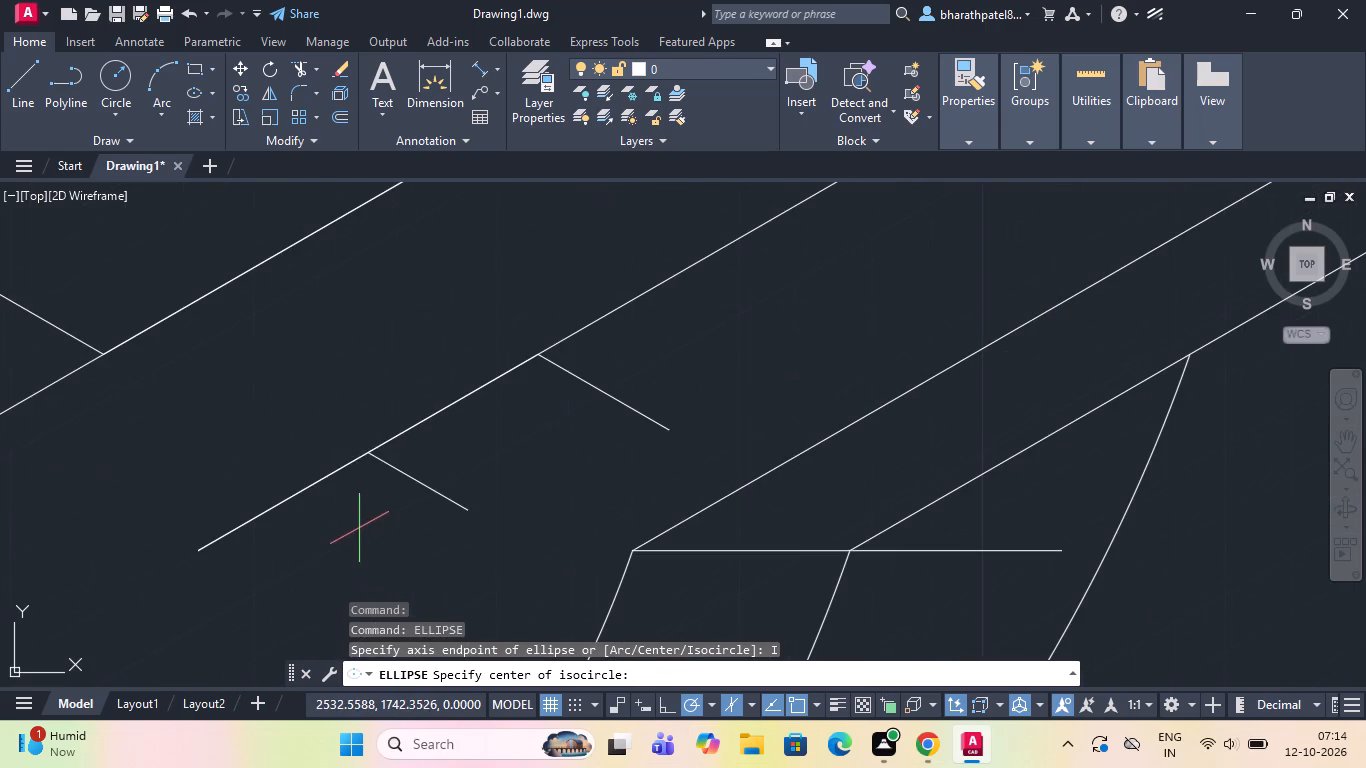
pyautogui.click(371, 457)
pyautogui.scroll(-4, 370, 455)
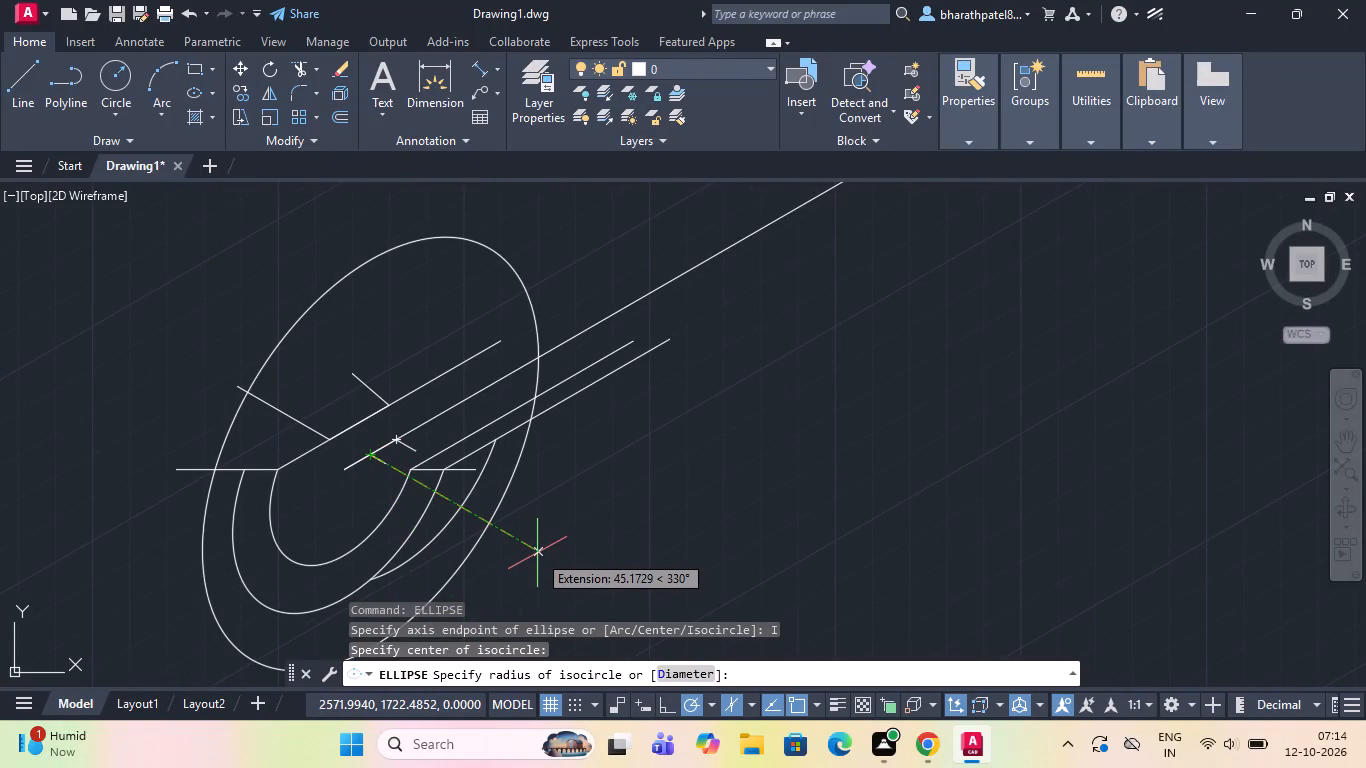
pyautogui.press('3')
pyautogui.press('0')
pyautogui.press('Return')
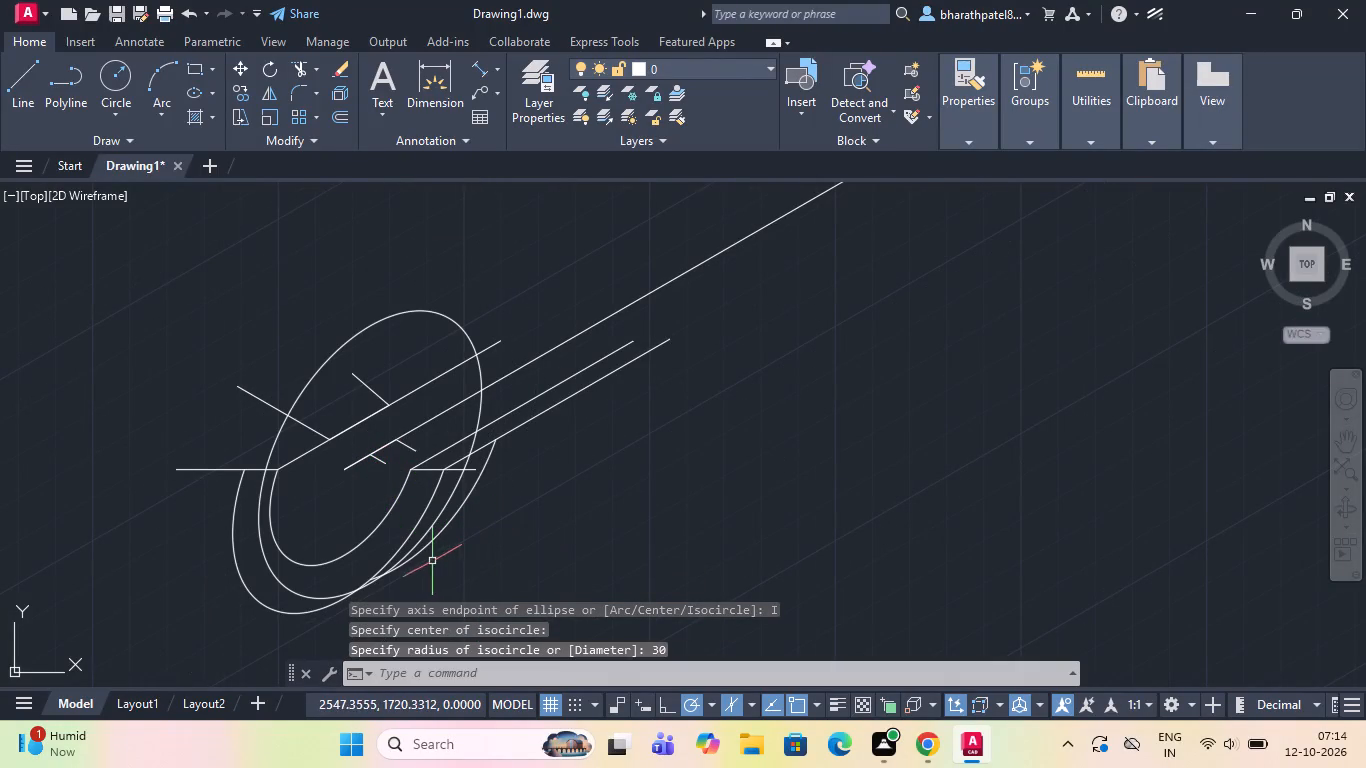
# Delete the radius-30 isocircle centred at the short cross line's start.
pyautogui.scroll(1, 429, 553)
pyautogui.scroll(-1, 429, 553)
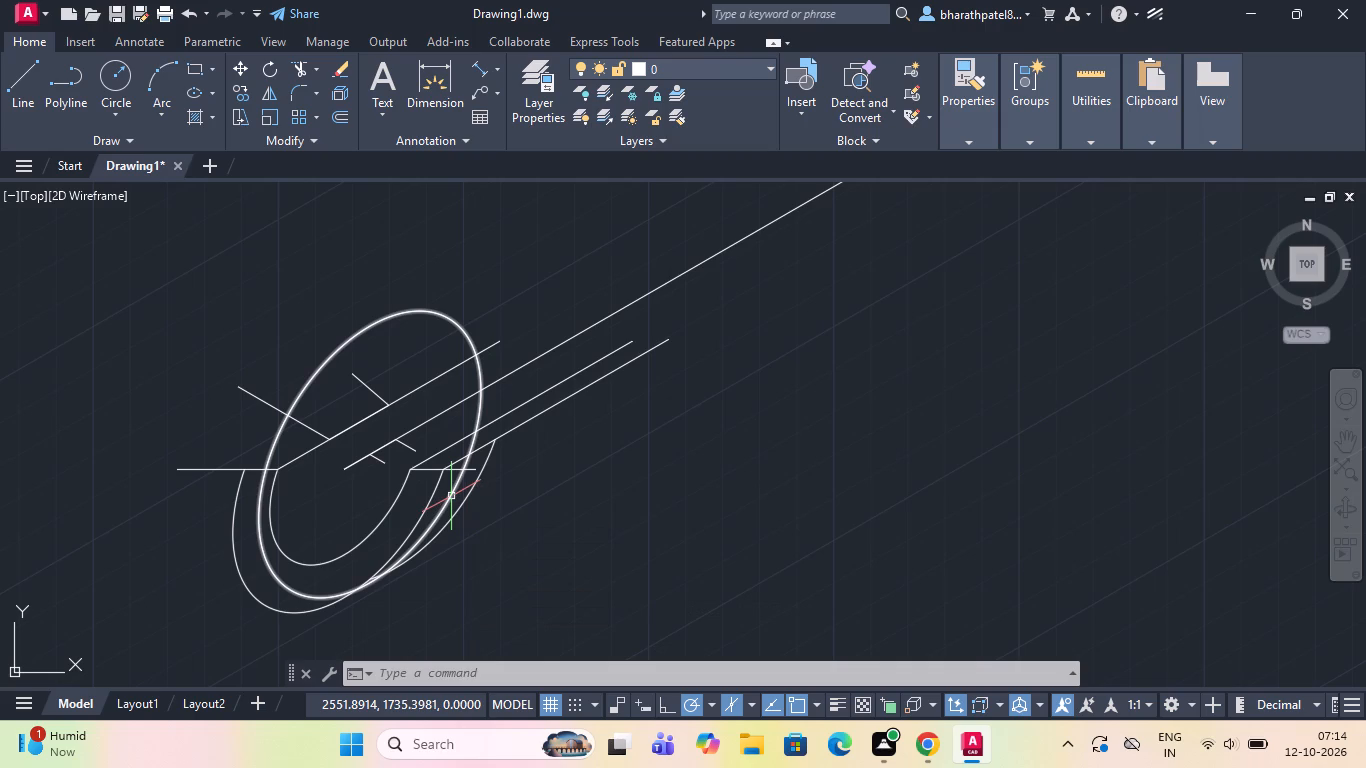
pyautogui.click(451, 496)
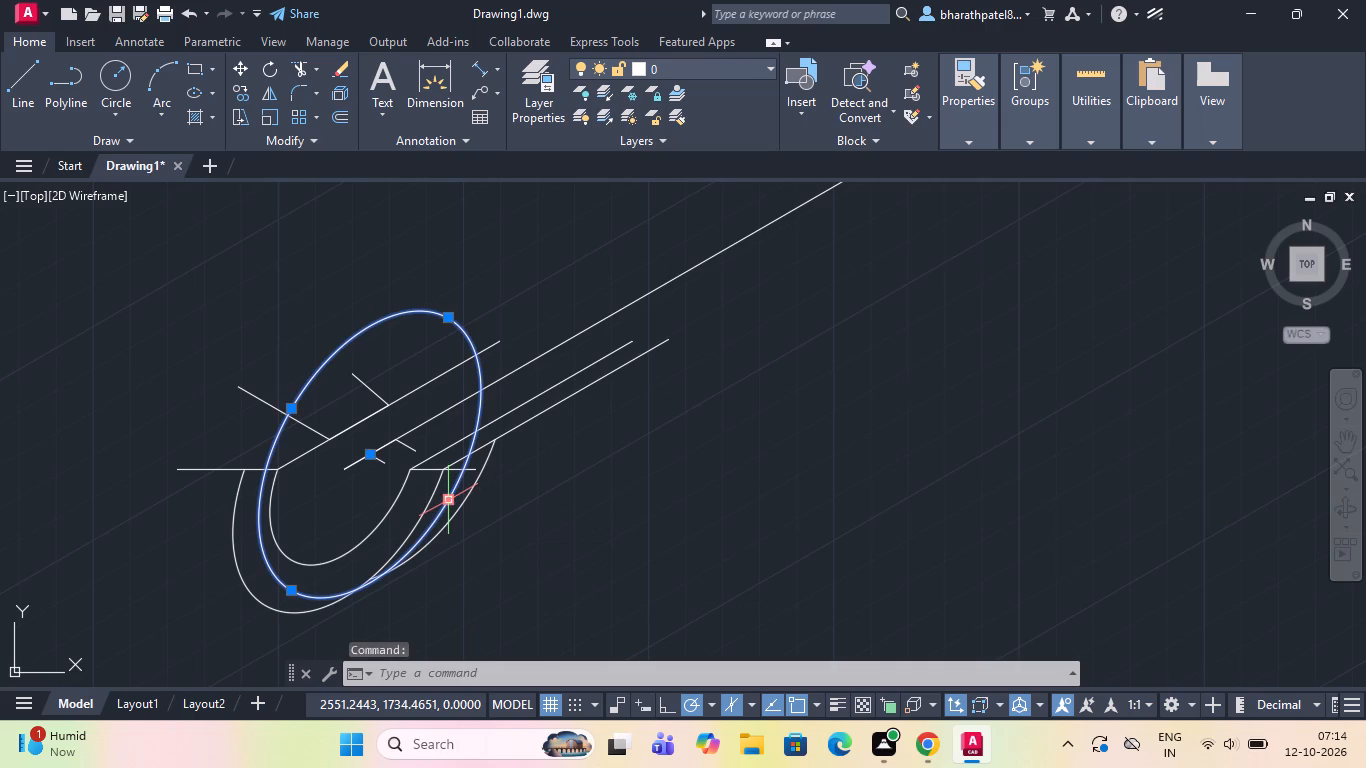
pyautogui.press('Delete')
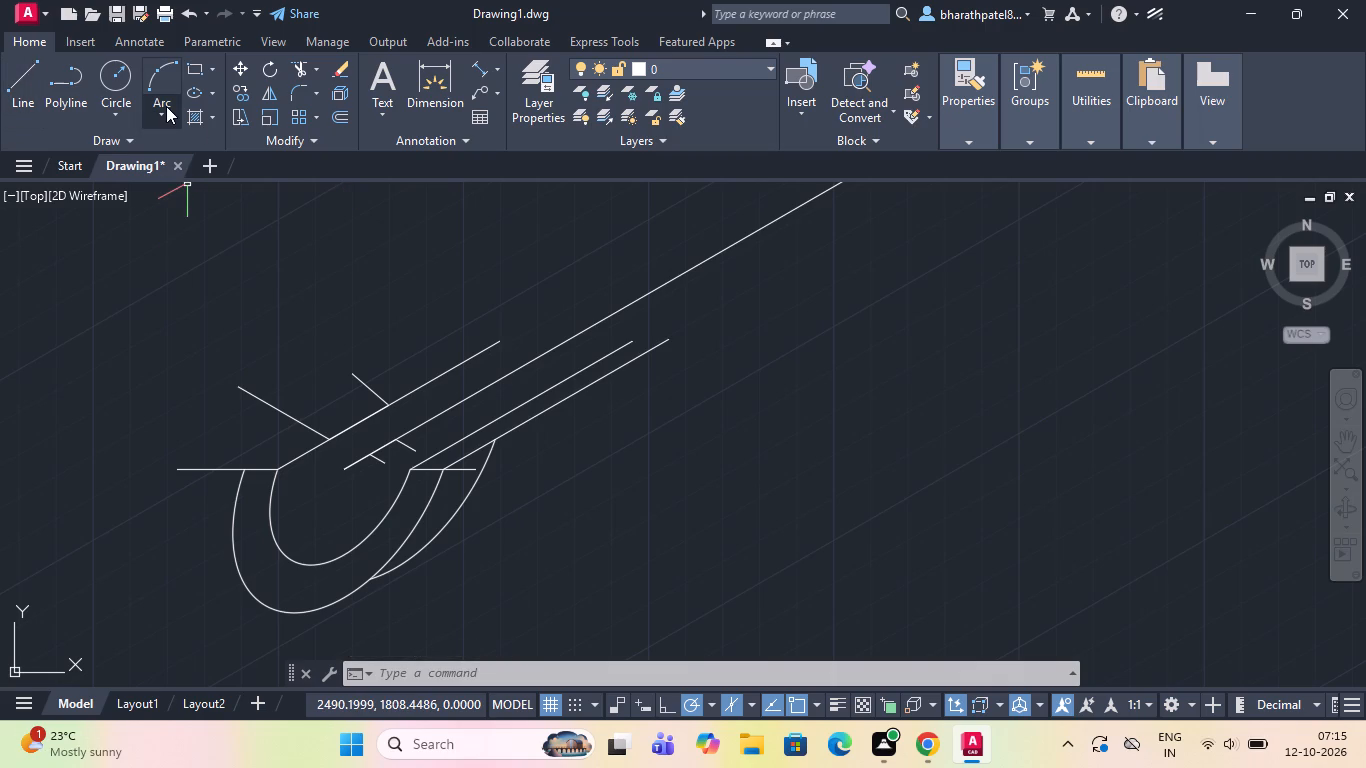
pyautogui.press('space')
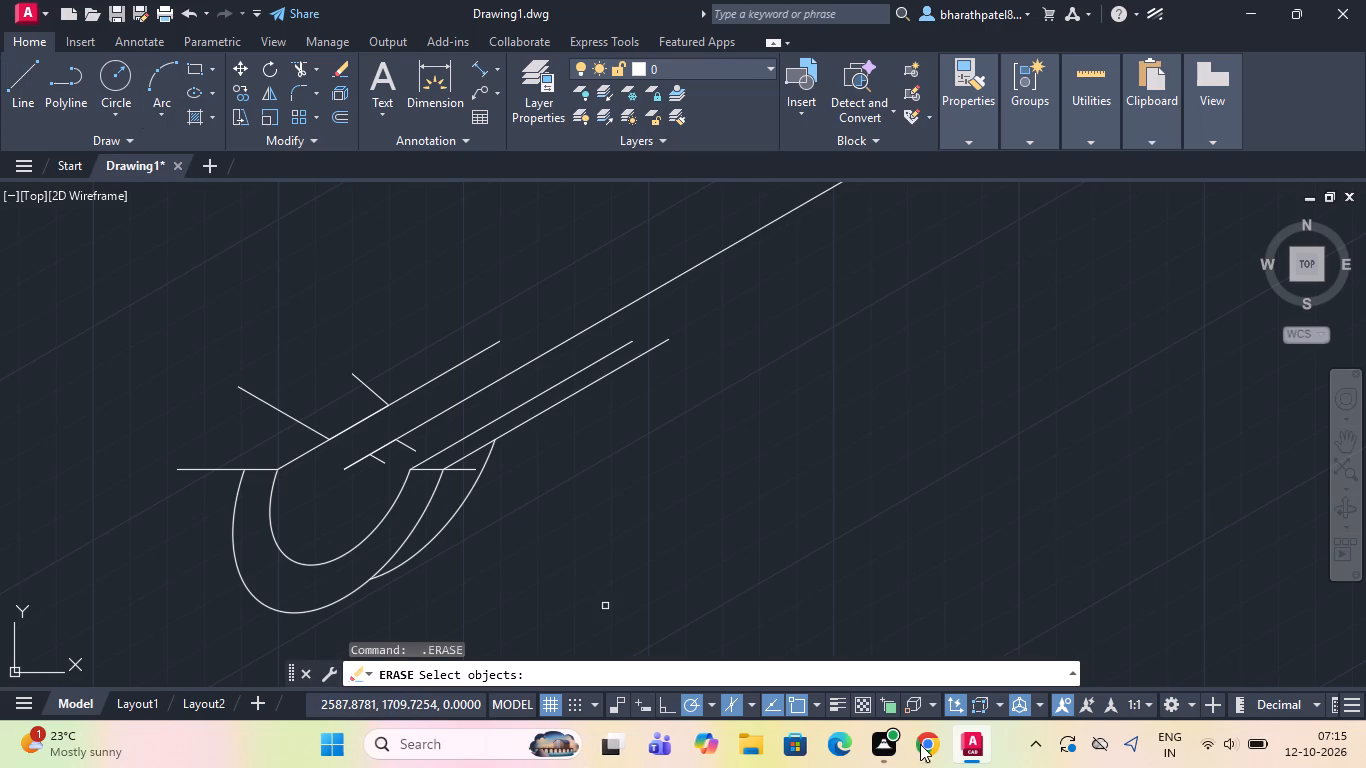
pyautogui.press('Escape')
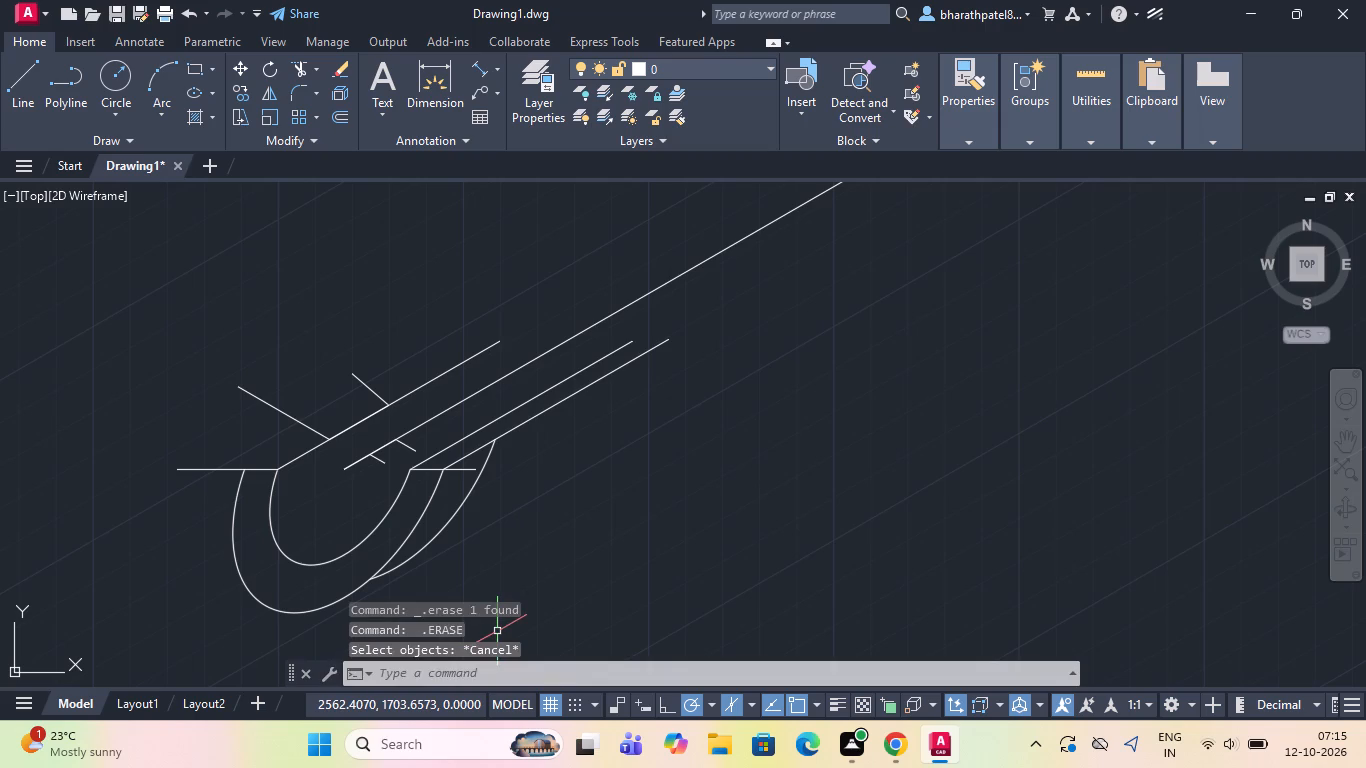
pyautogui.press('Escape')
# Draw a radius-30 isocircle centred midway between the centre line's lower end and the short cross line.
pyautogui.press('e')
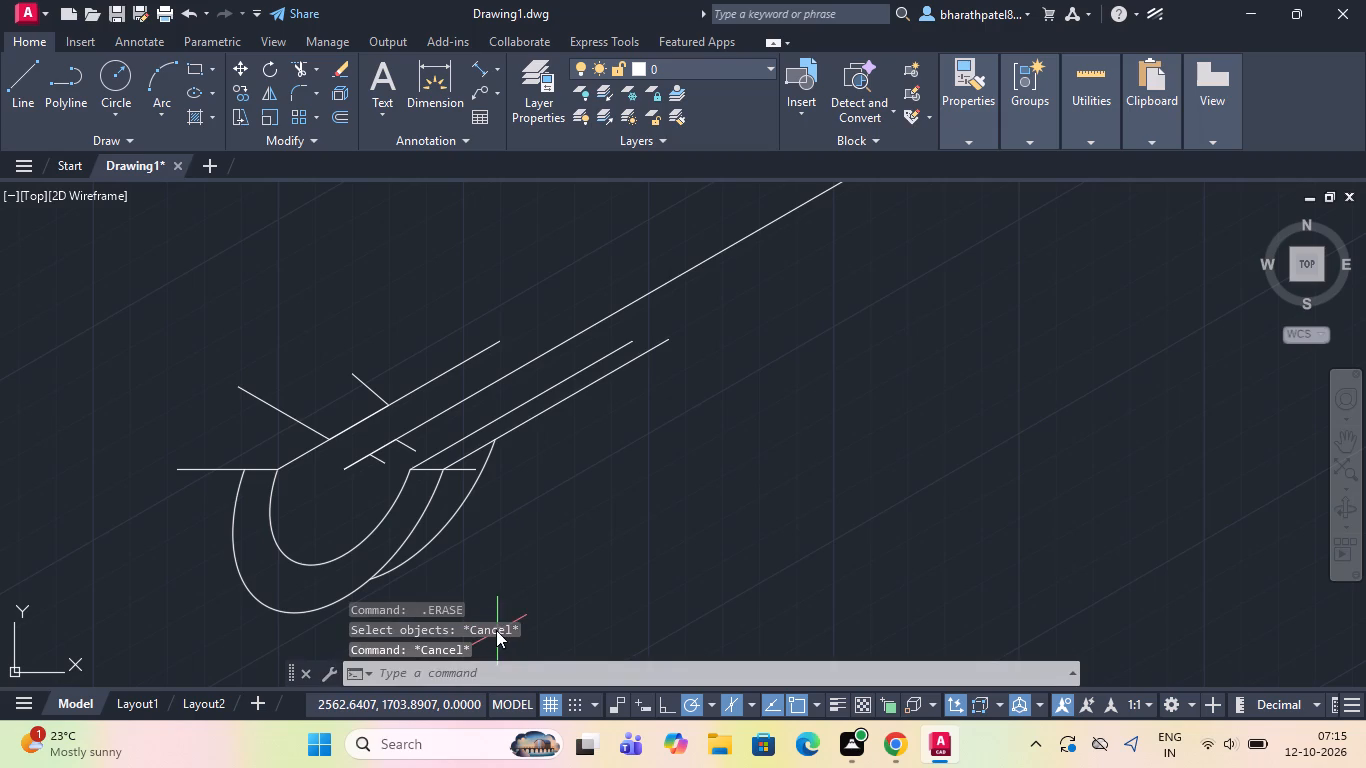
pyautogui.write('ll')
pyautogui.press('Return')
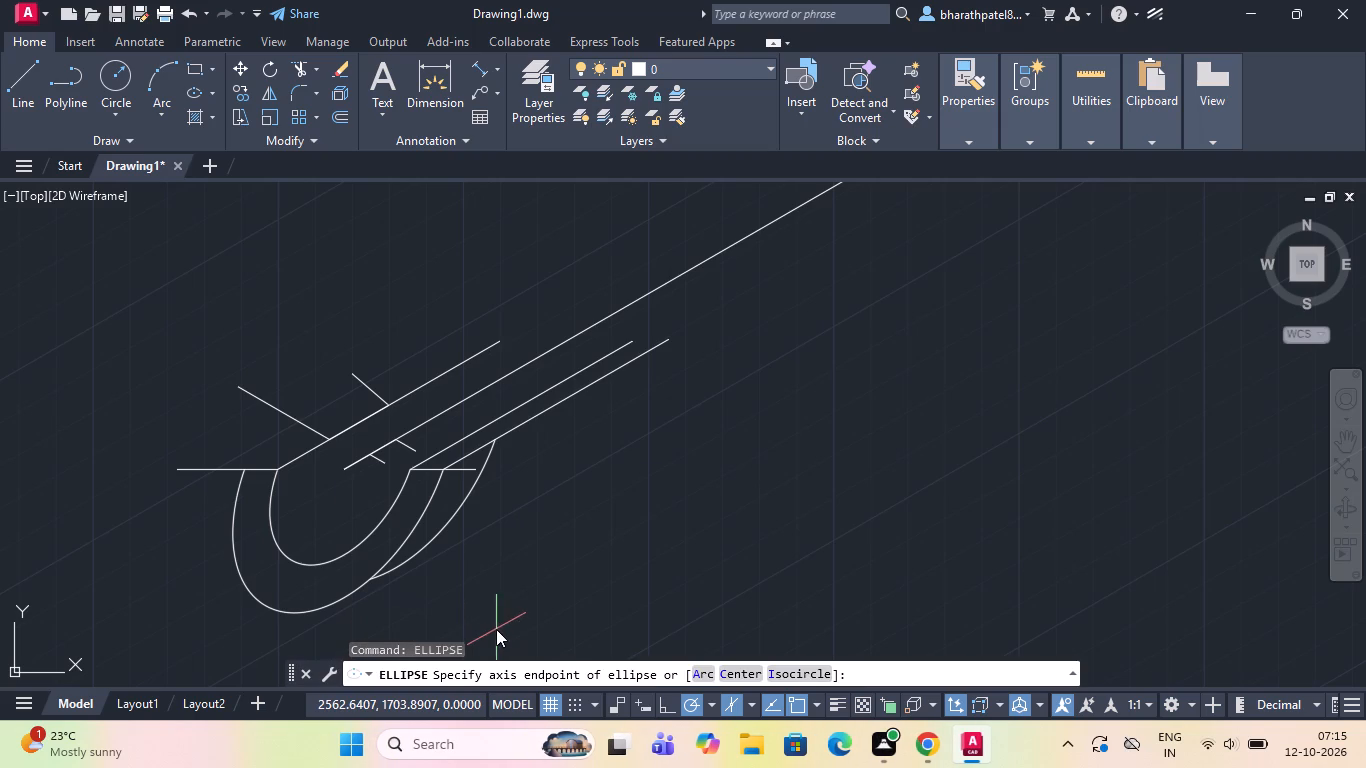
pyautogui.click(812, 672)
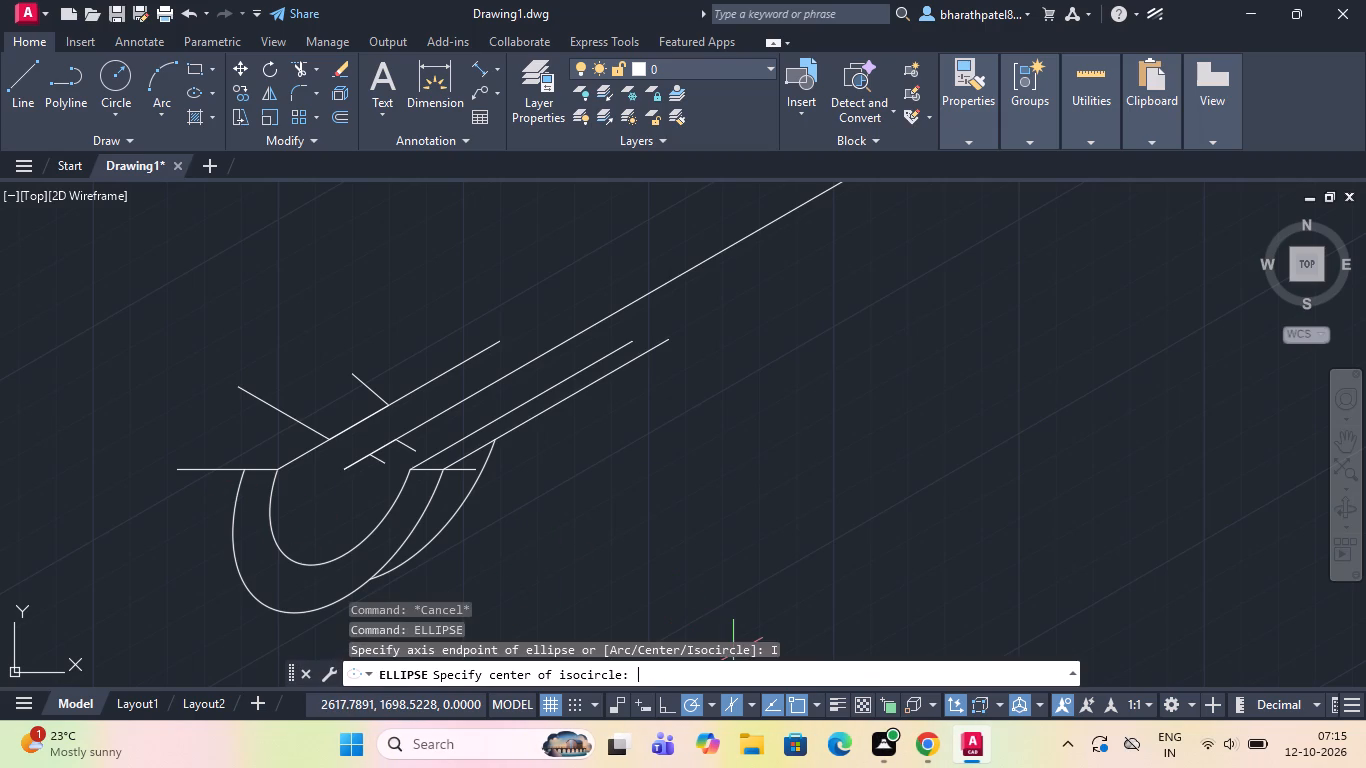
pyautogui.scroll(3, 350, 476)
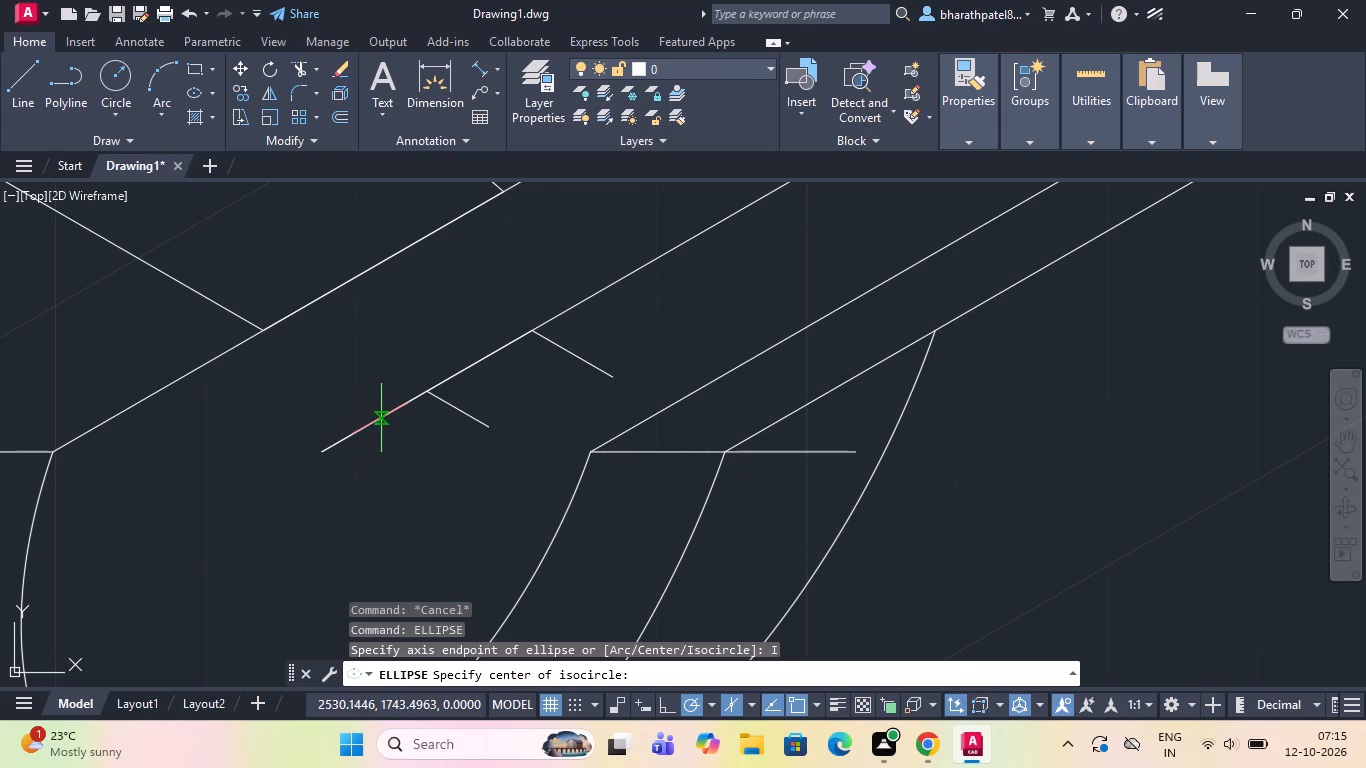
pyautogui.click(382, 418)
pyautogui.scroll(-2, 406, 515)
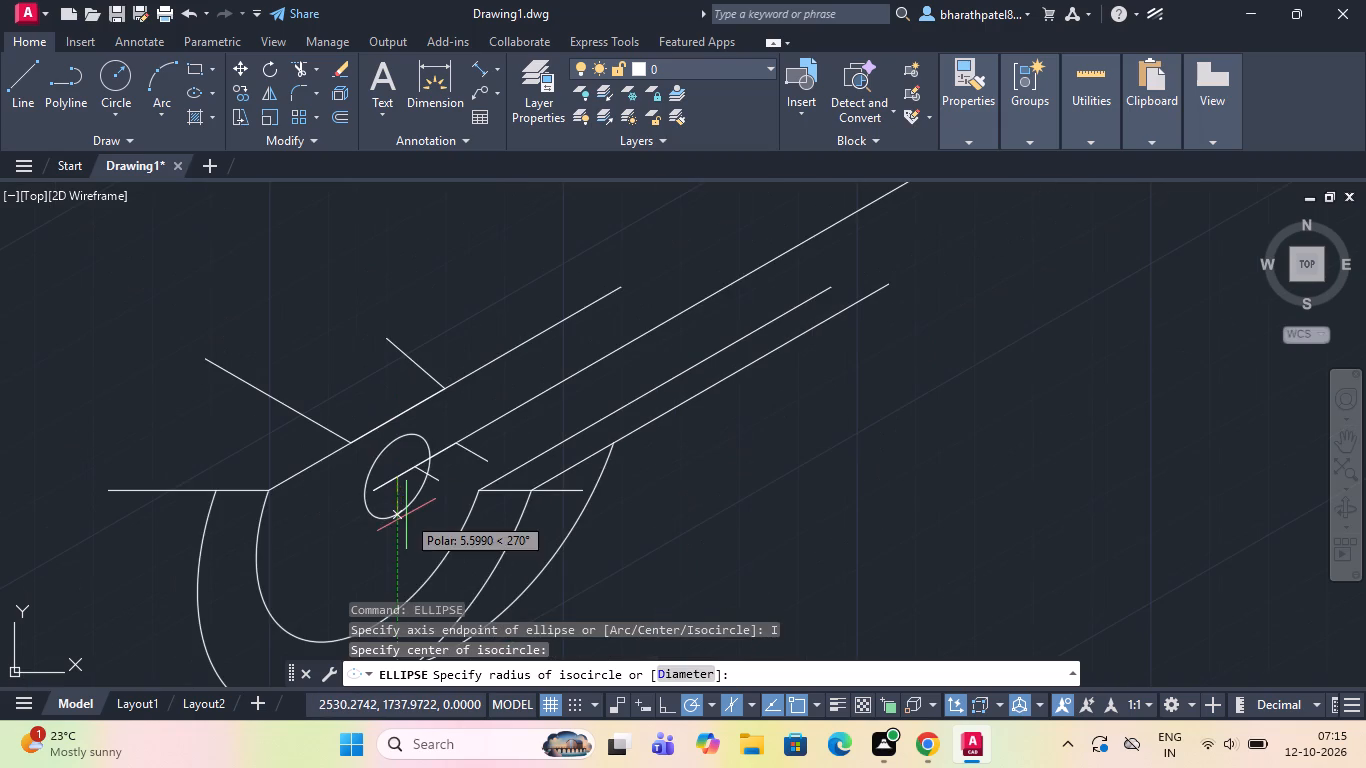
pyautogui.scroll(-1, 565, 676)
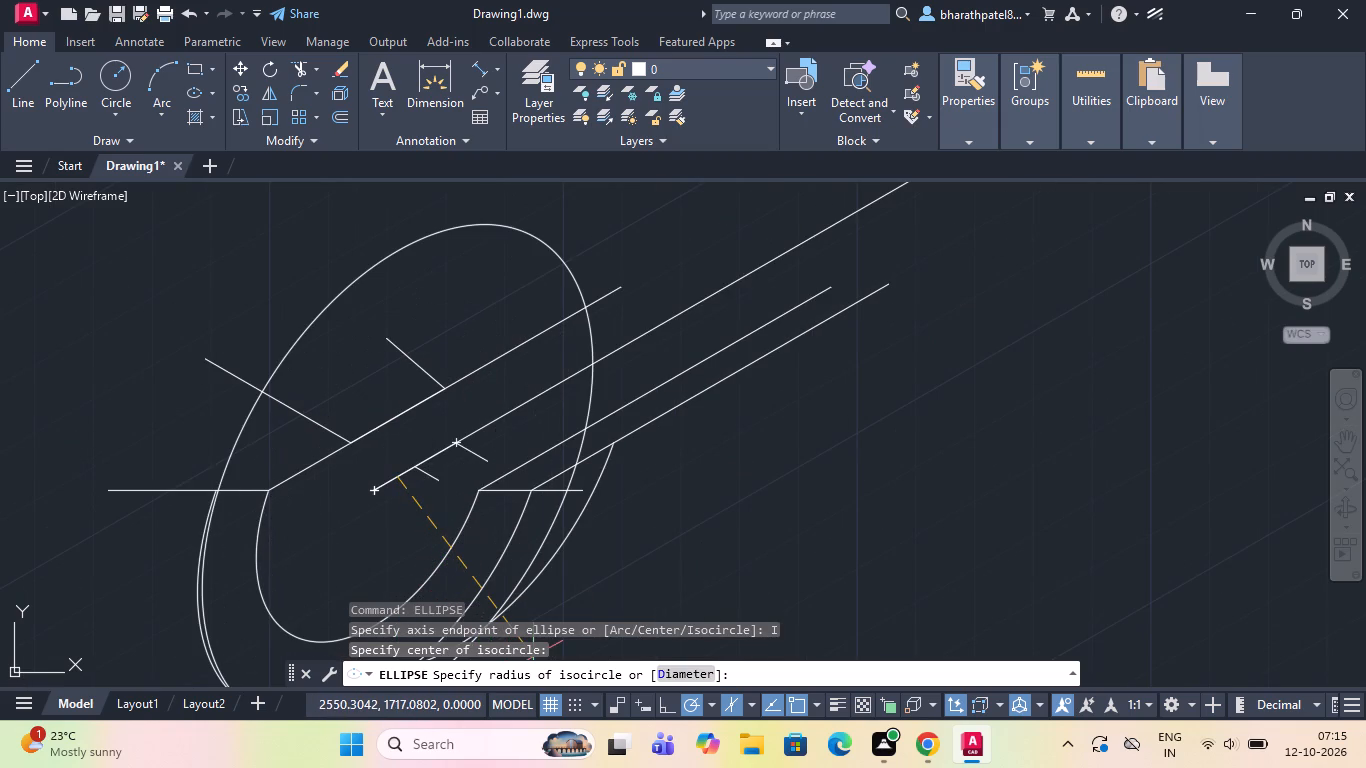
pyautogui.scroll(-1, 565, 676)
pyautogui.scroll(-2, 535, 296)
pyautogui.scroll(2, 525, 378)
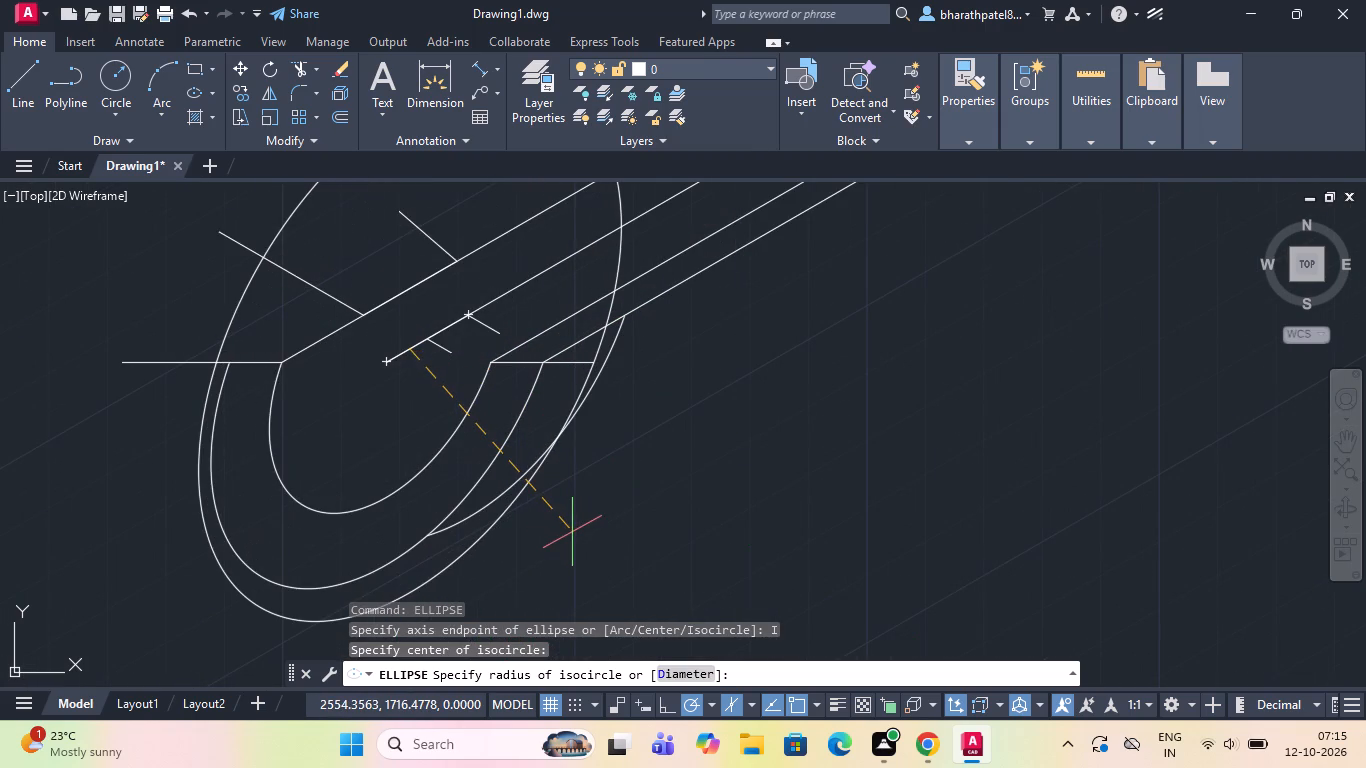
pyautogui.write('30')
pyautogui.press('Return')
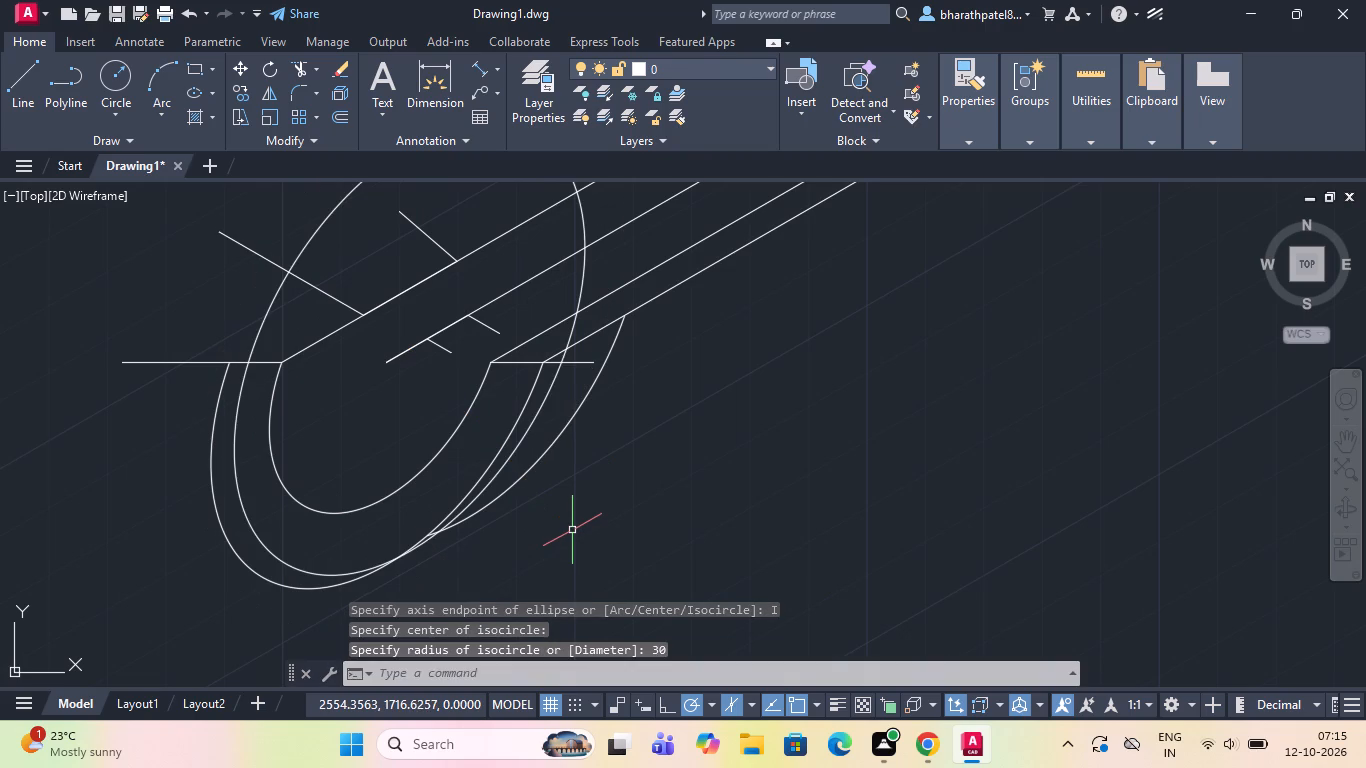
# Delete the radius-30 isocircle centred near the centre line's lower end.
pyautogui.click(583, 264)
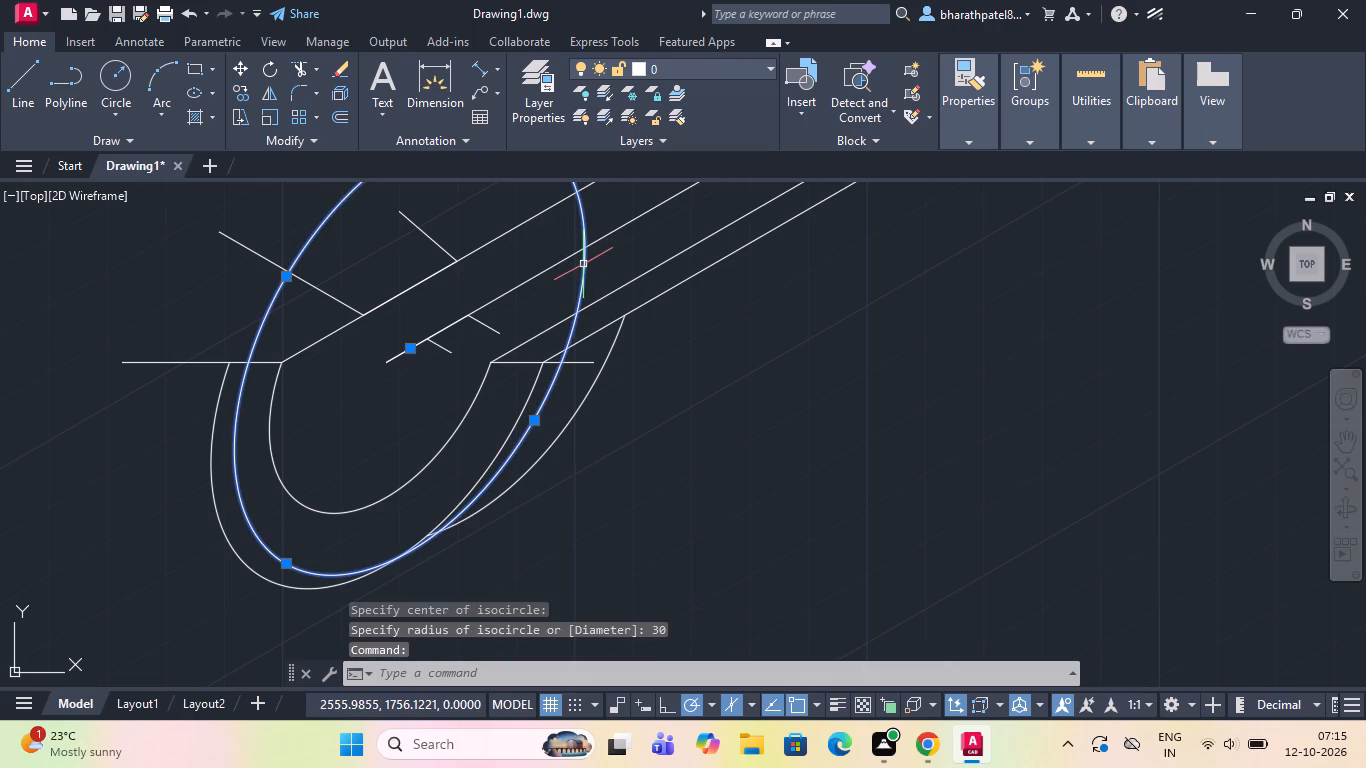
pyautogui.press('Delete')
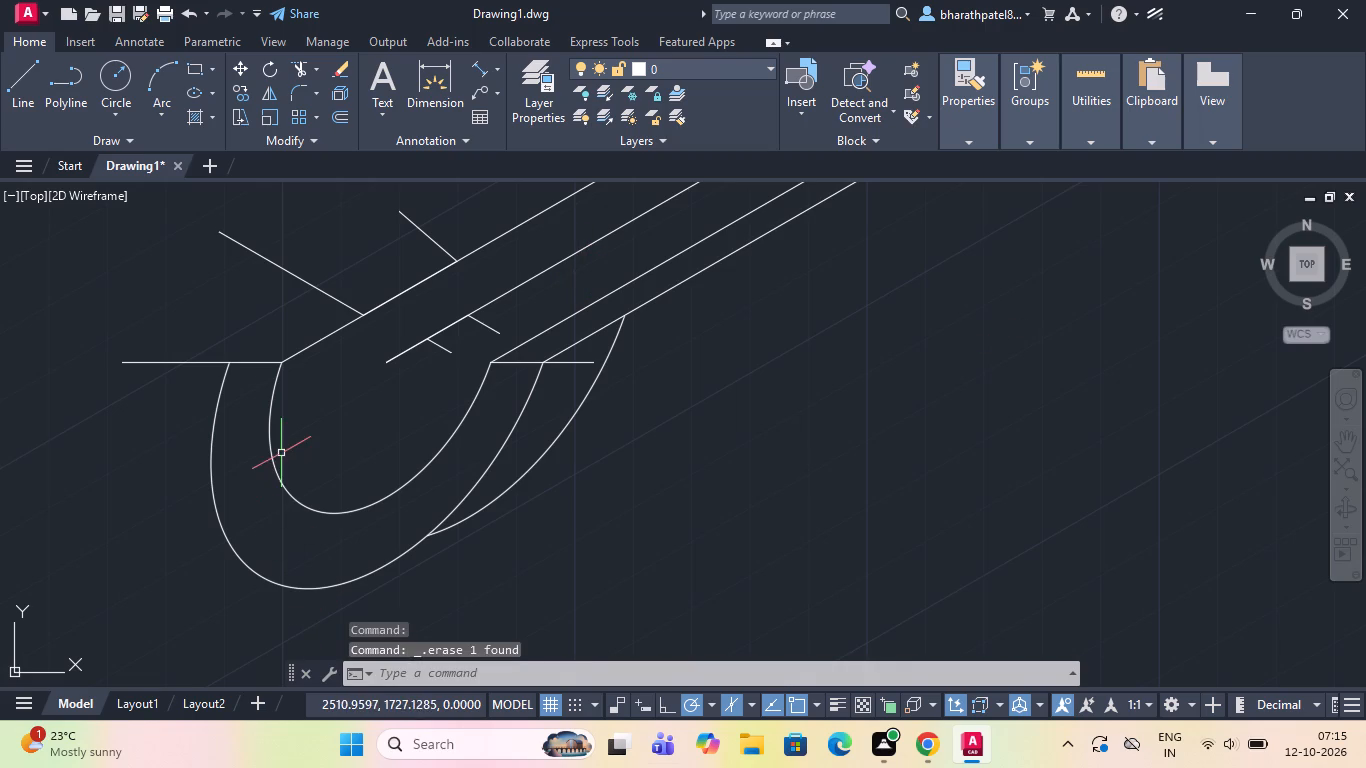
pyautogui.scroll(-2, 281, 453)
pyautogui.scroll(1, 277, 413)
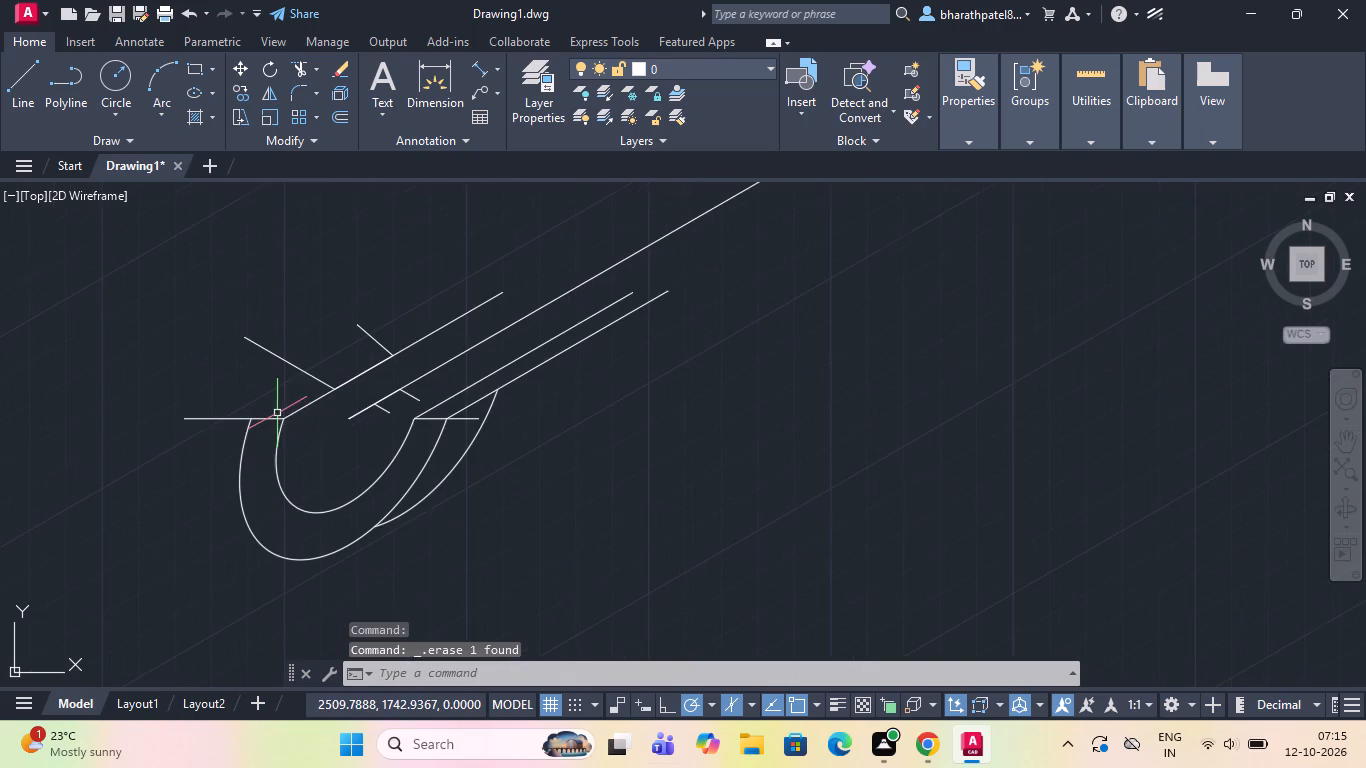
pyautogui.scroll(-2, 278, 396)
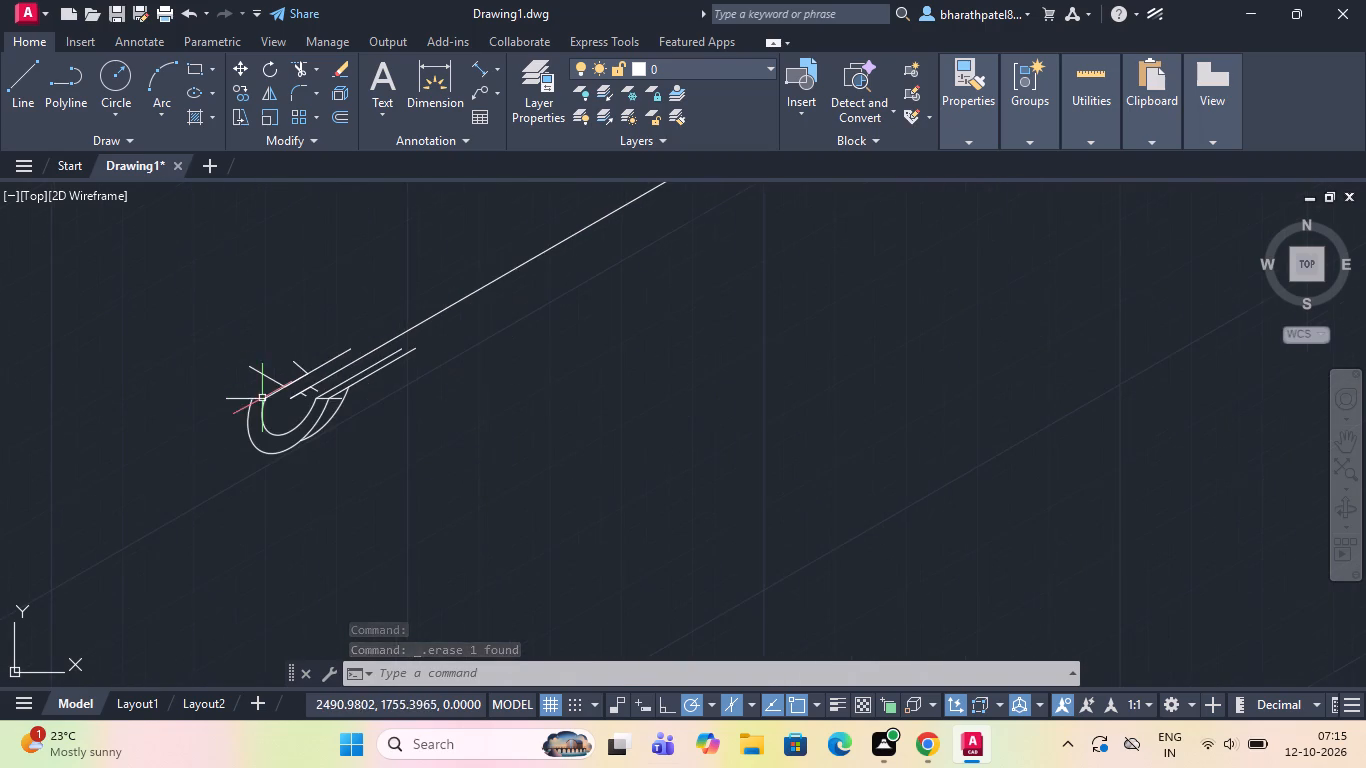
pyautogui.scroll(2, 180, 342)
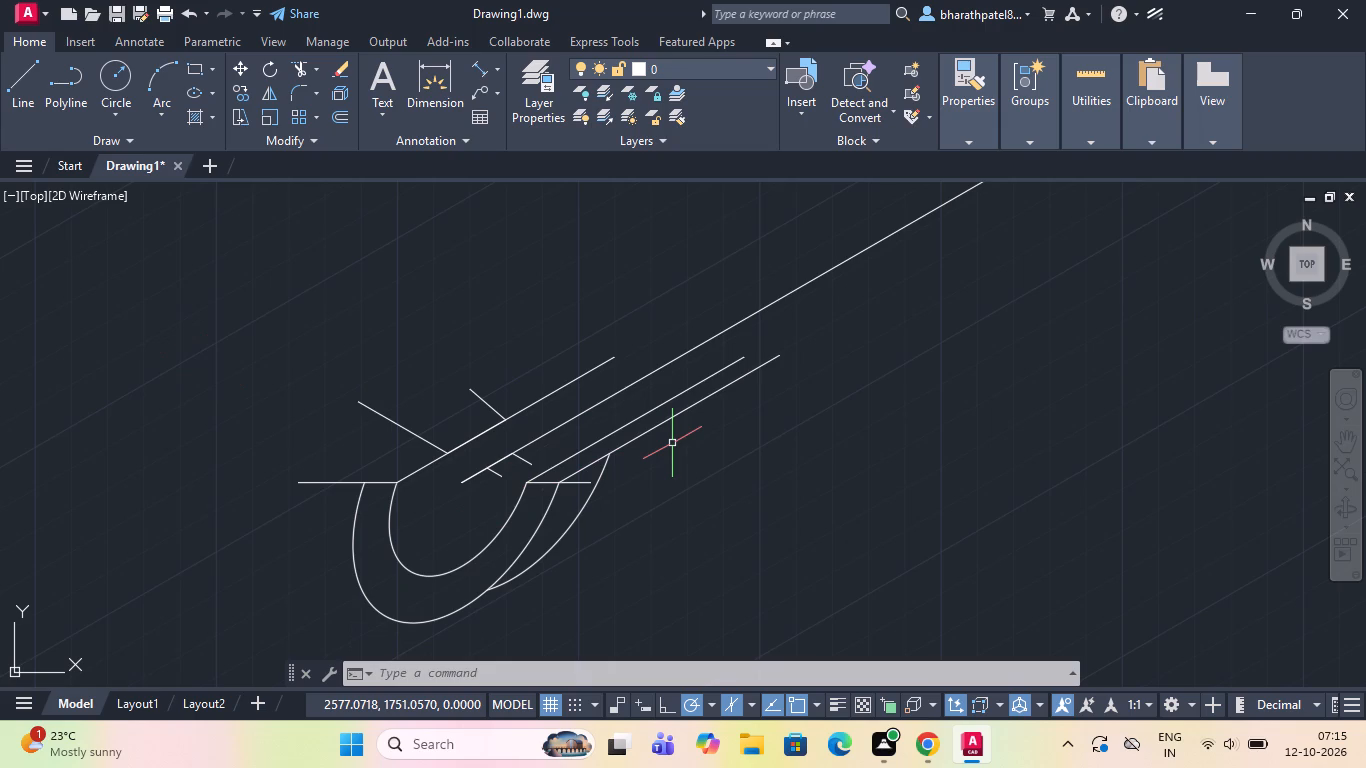
# Trim the ends of the two horizontal end lines that overhang the outer half isocircle on both sides.
pyautogui.click(304, 69)
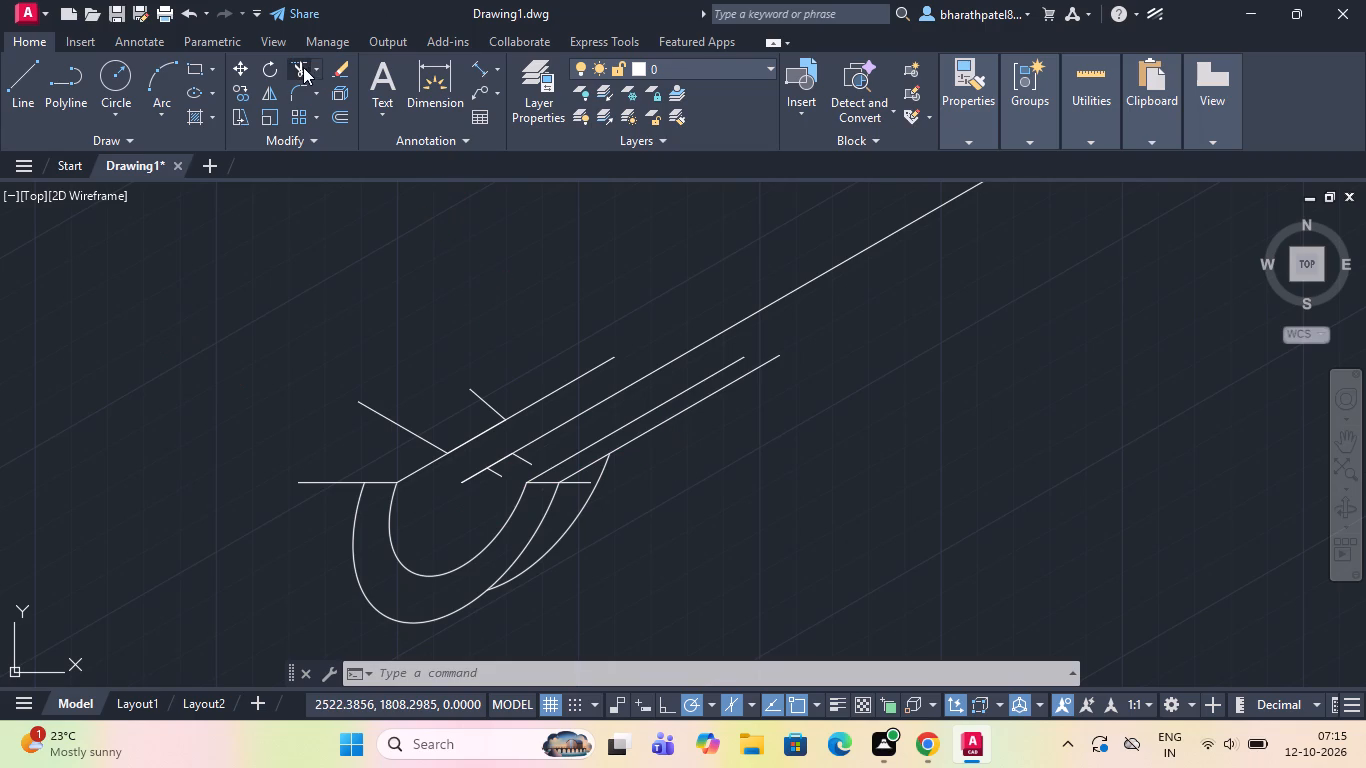
pyautogui.scroll(4, 626, 504)
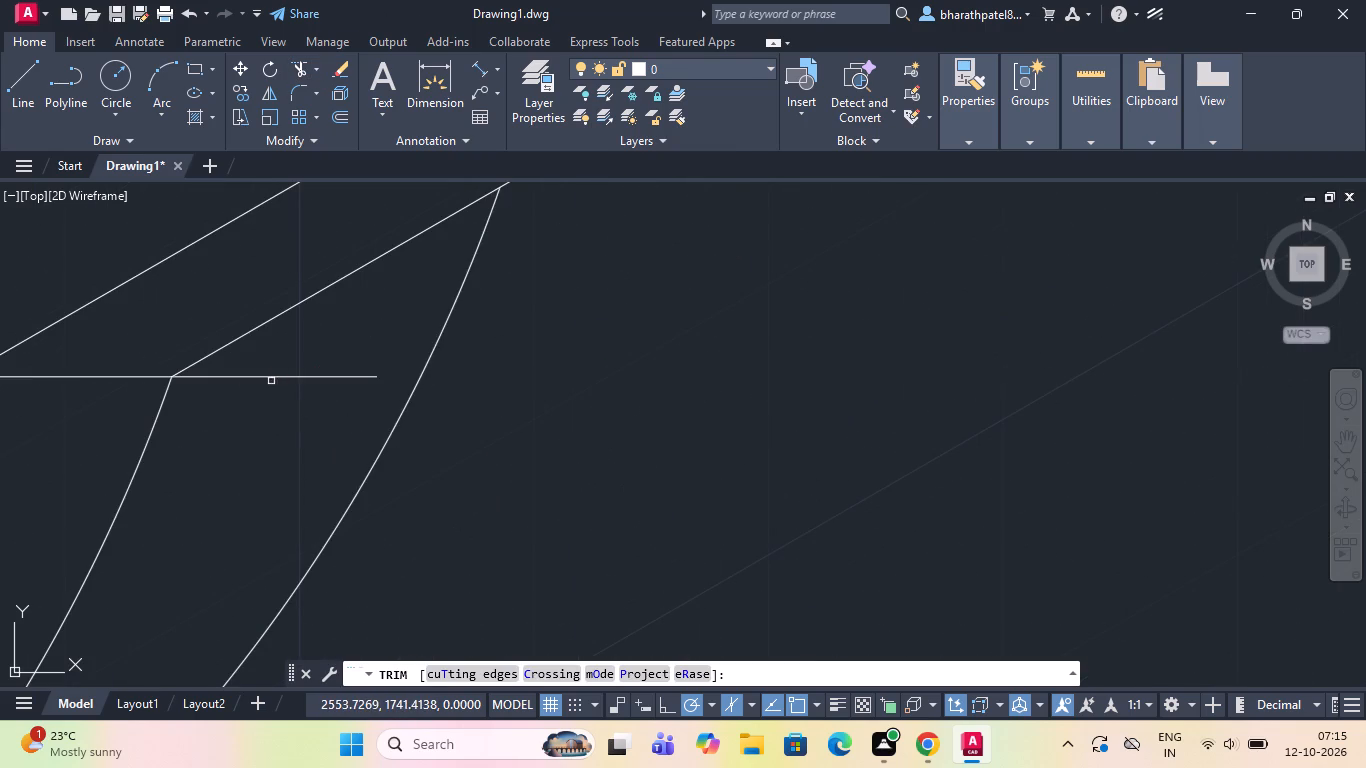
pyautogui.moveTo(294, 351); pyautogui.dragTo(269, 454)
pyautogui.scroll(-4, 269, 443)
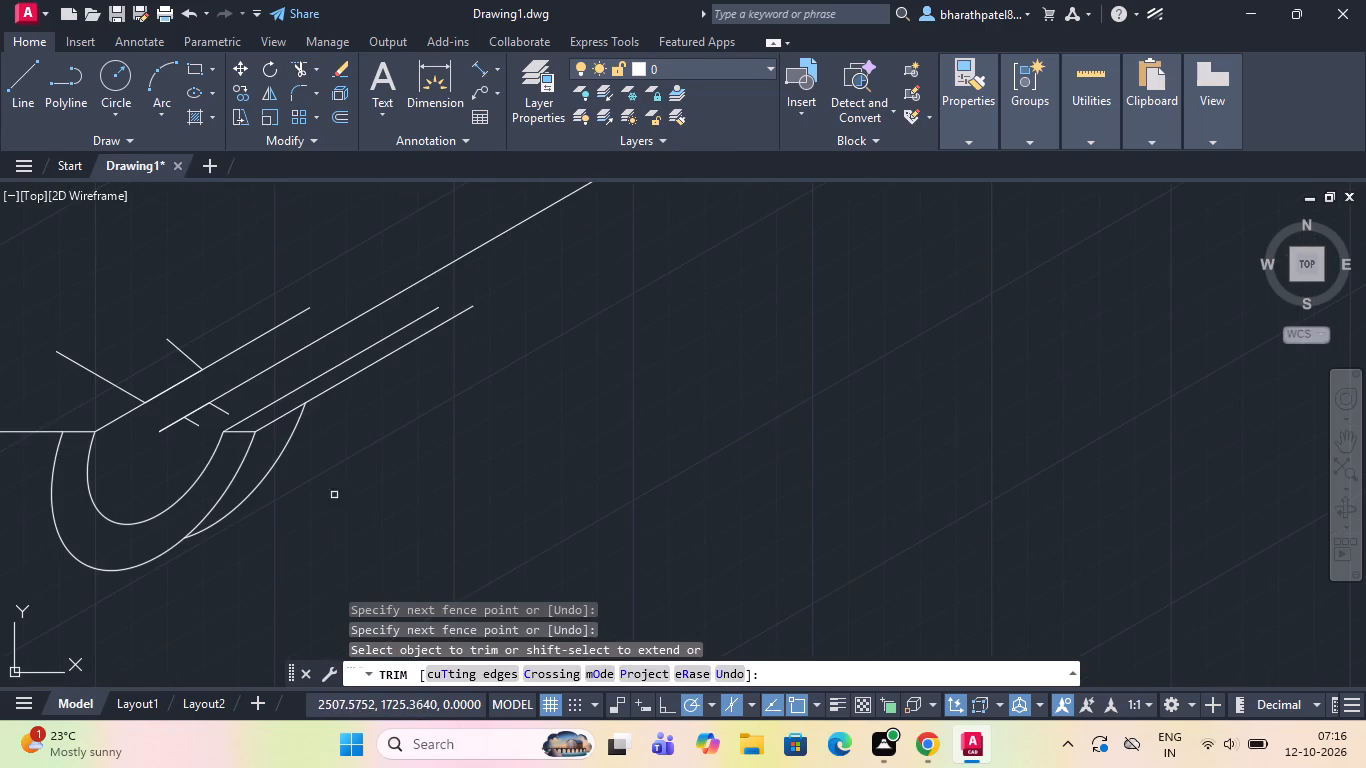
pyautogui.scroll(-2, 808, 507)
pyautogui.scroll(4, 510, 464)
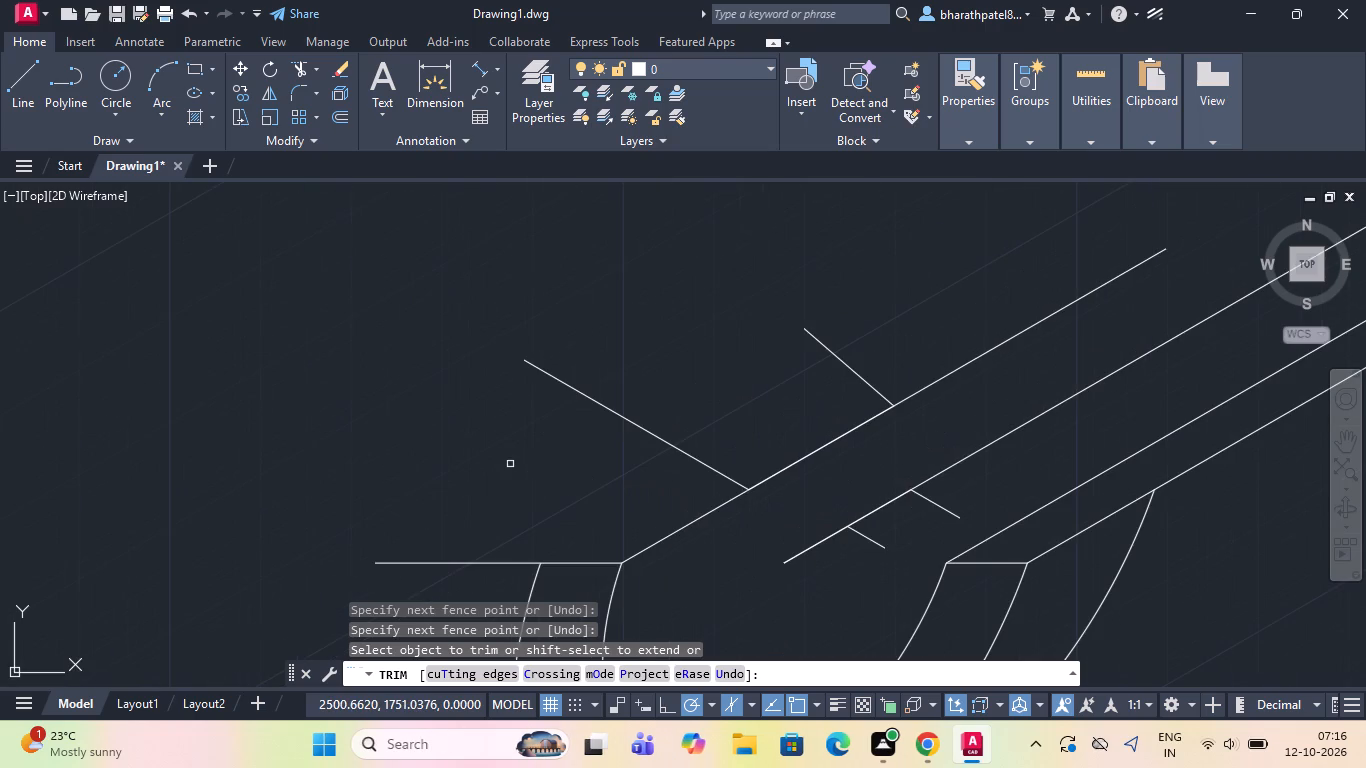
pyautogui.moveTo(510, 462); pyautogui.dragTo(485, 586)
pyautogui.scroll(-2, 472, 429)
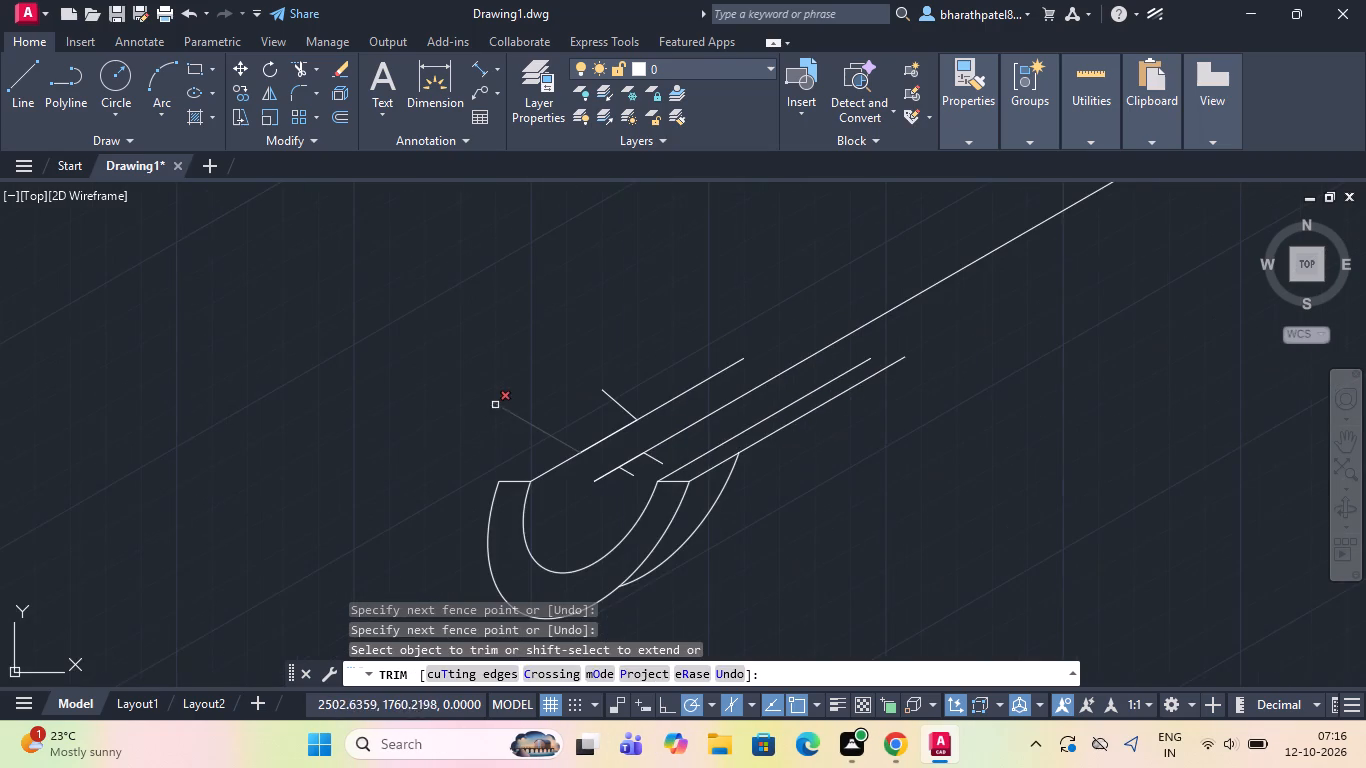
pyautogui.scroll(-2, 495, 396)
pyautogui.scroll(2, 620, 409)
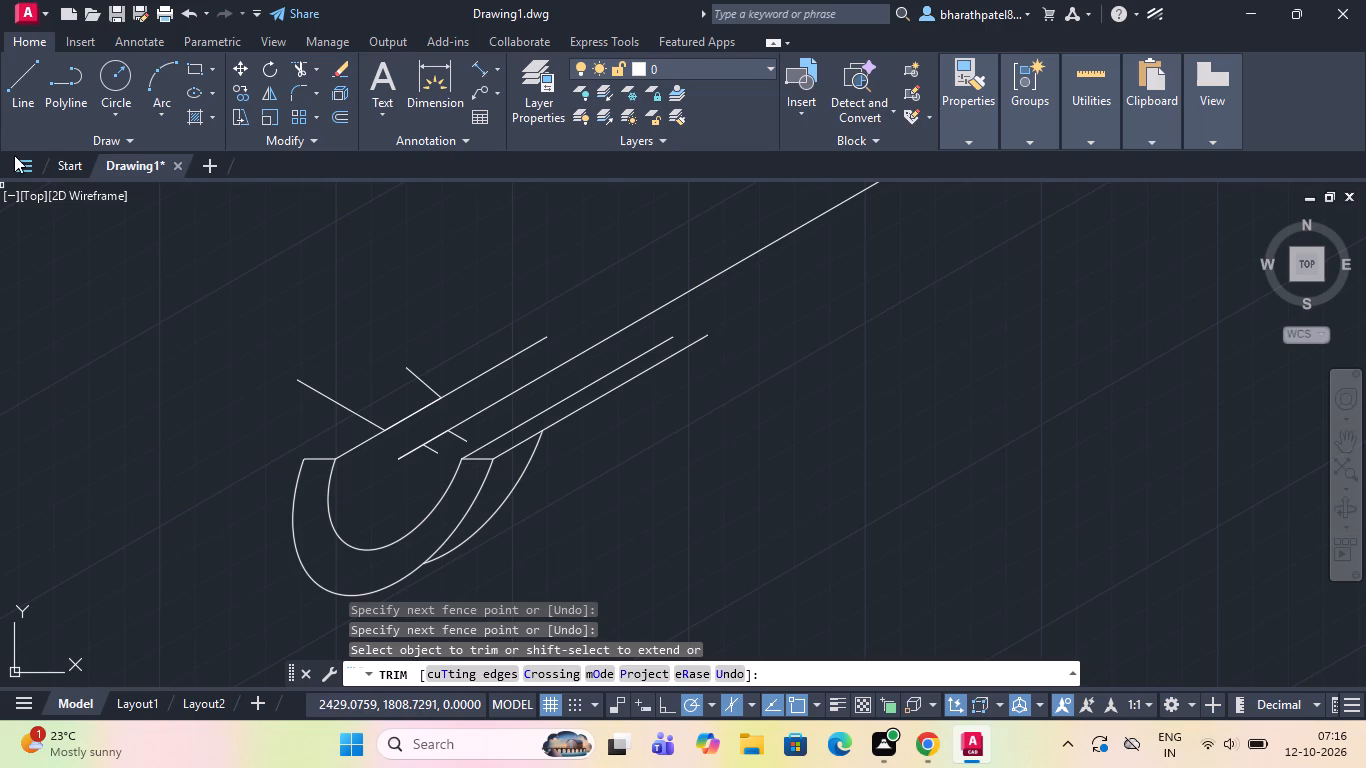
# Draw a line 30 units along the centre line from its lower end, about 46 units at 330°, and back about 109 units at 150°.
pyautogui.click(13, 77)
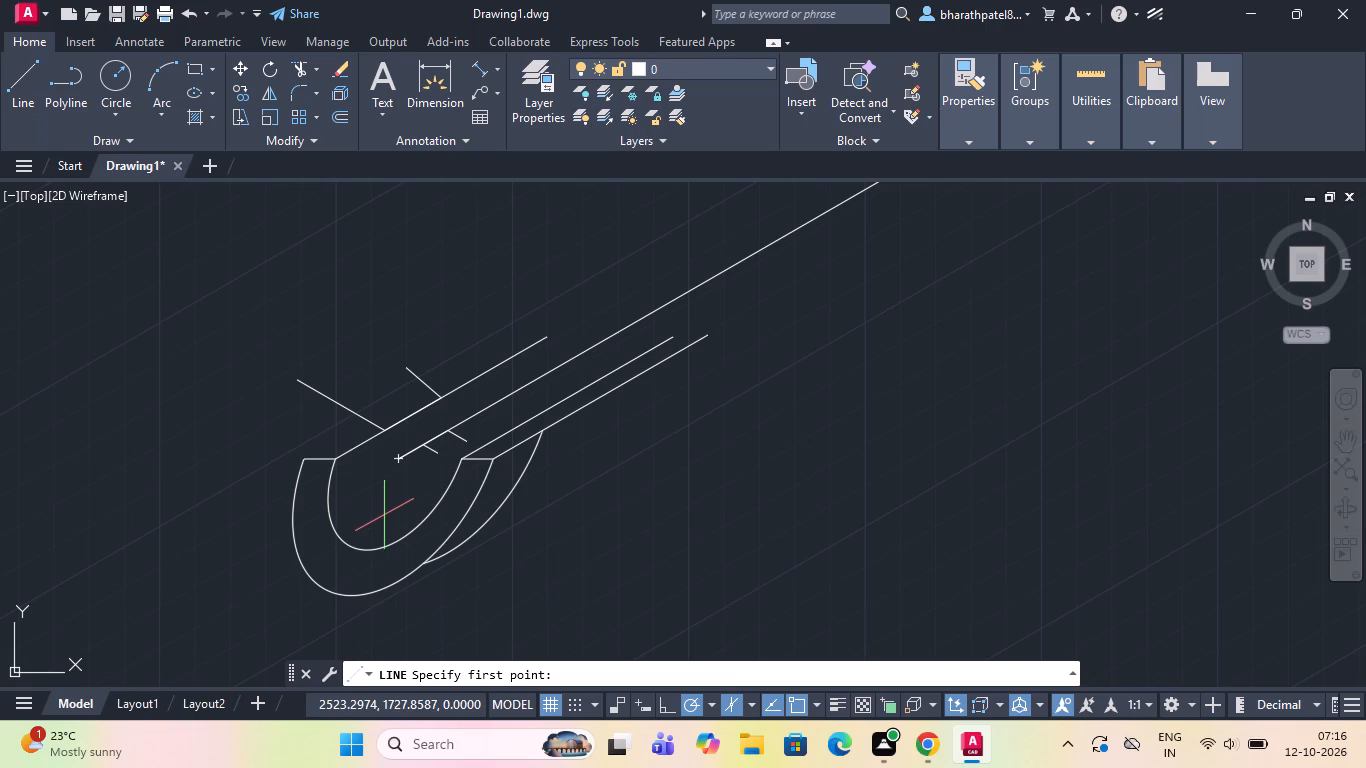
pyautogui.click(398, 465)
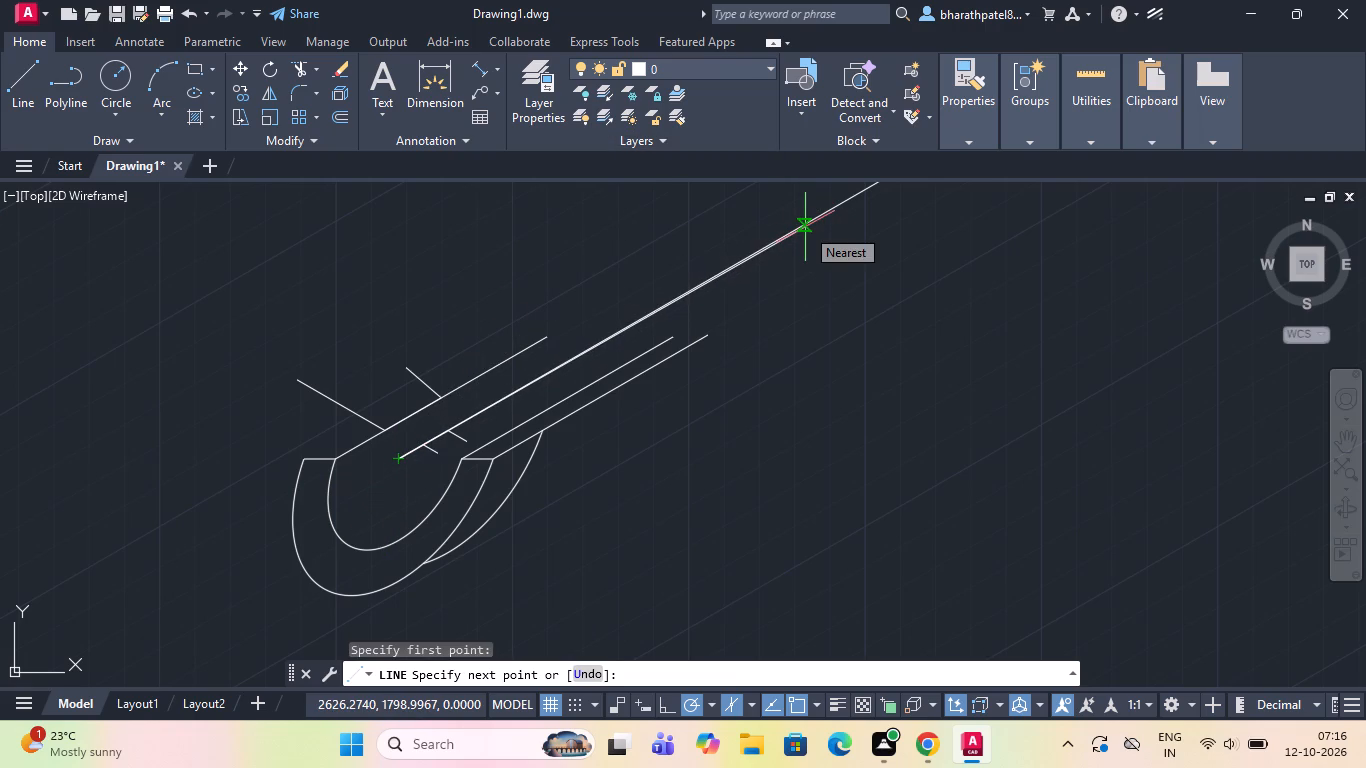
pyautogui.write('30')
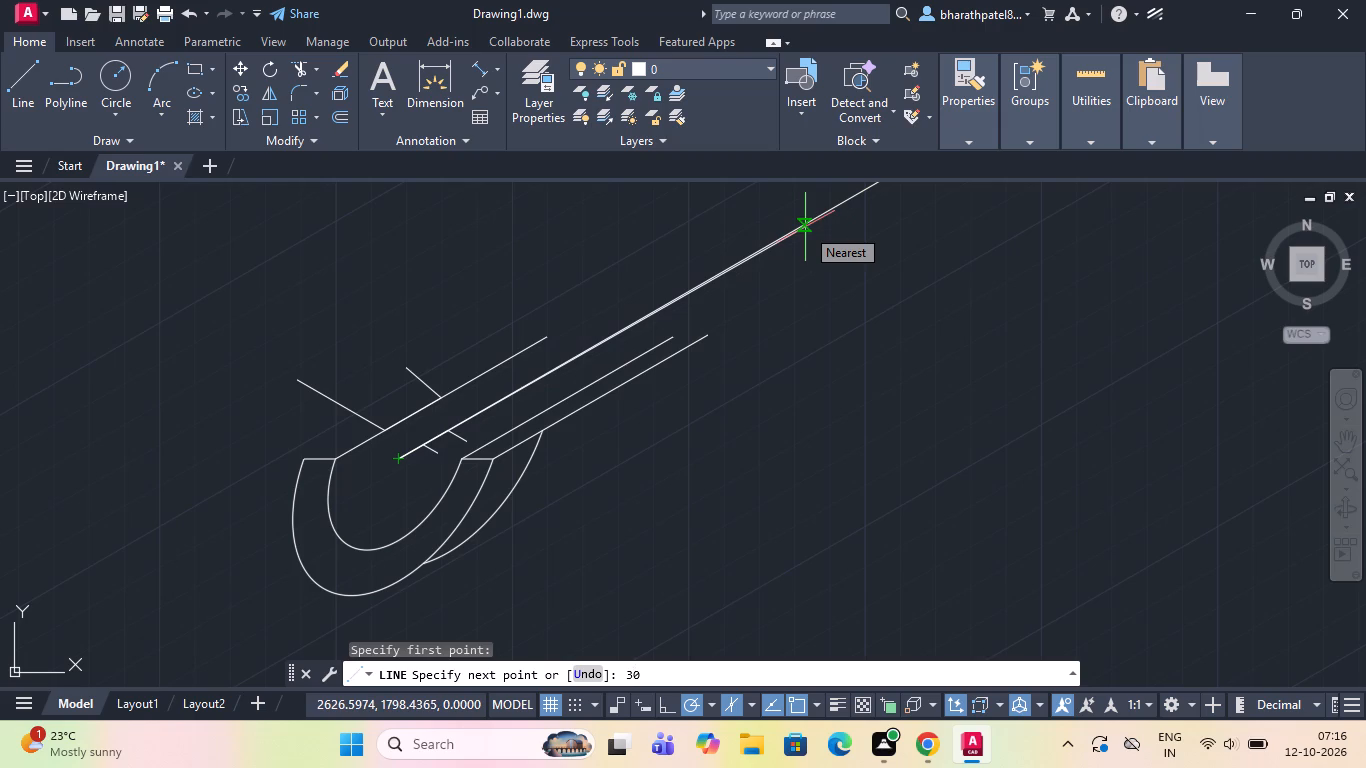
pyautogui.press('Return')
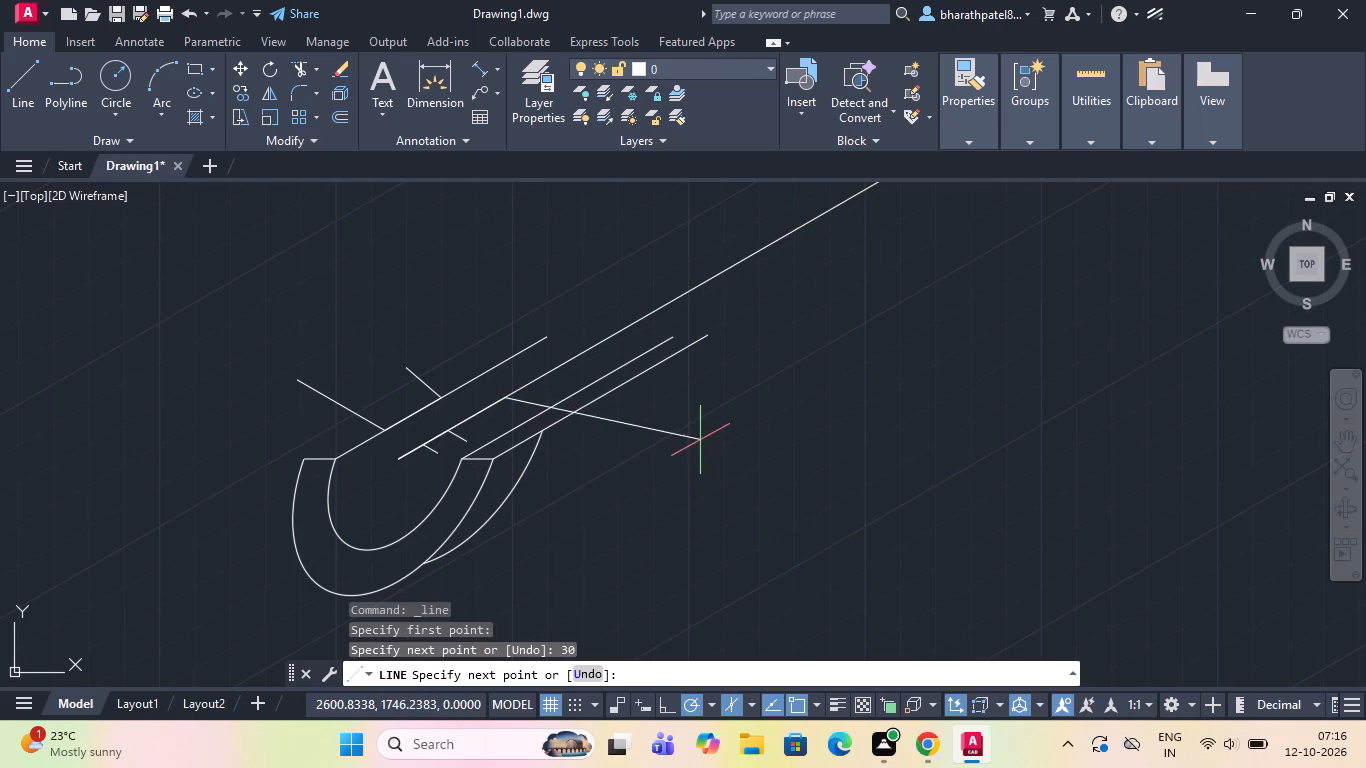
pyautogui.click(665, 495)
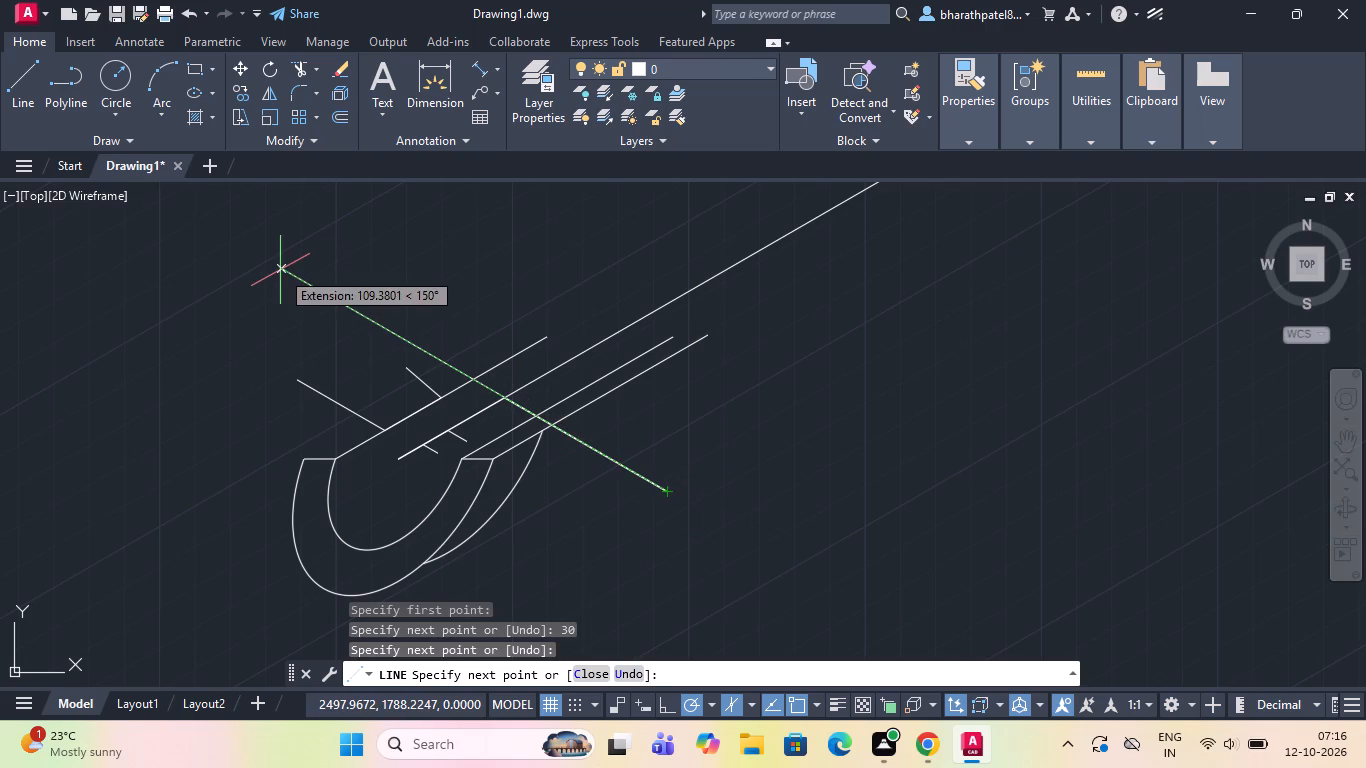
pyautogui.click(280, 269)
pyautogui.press('Escape')
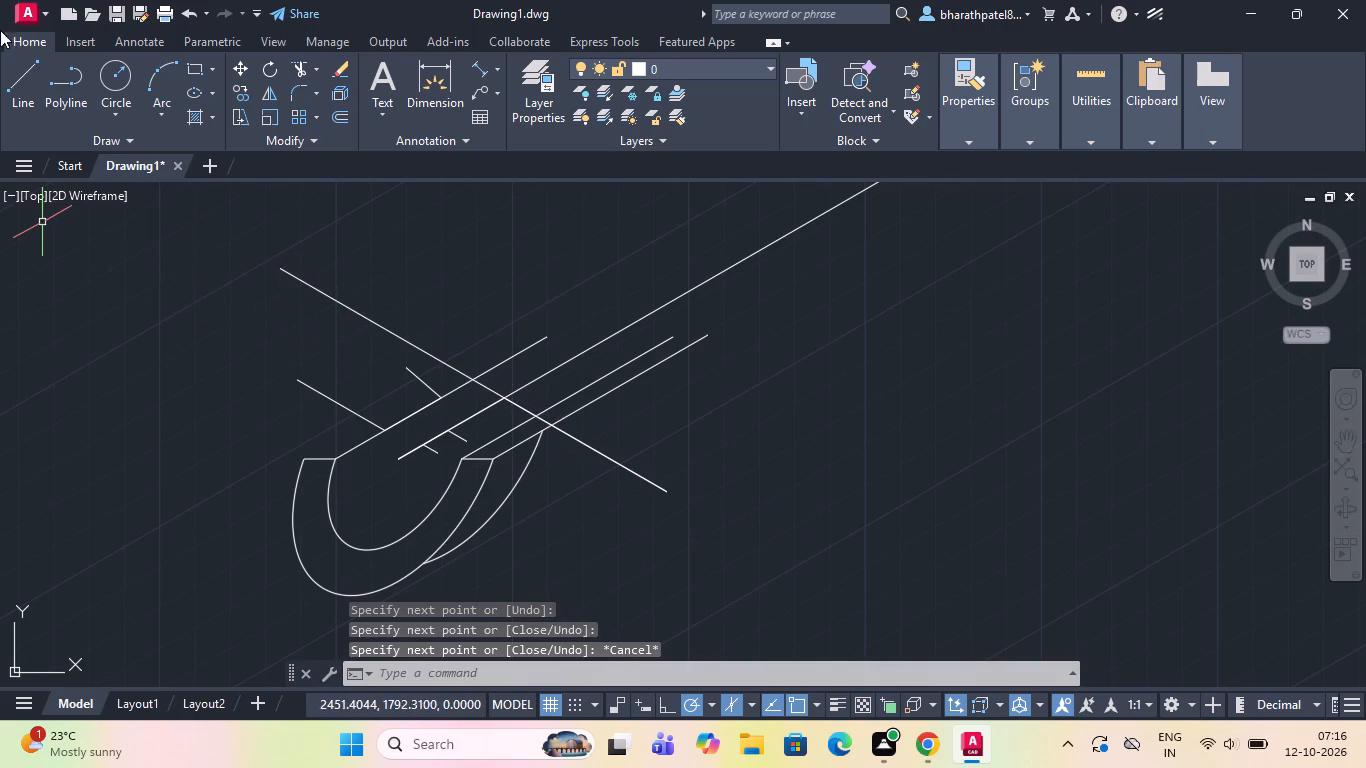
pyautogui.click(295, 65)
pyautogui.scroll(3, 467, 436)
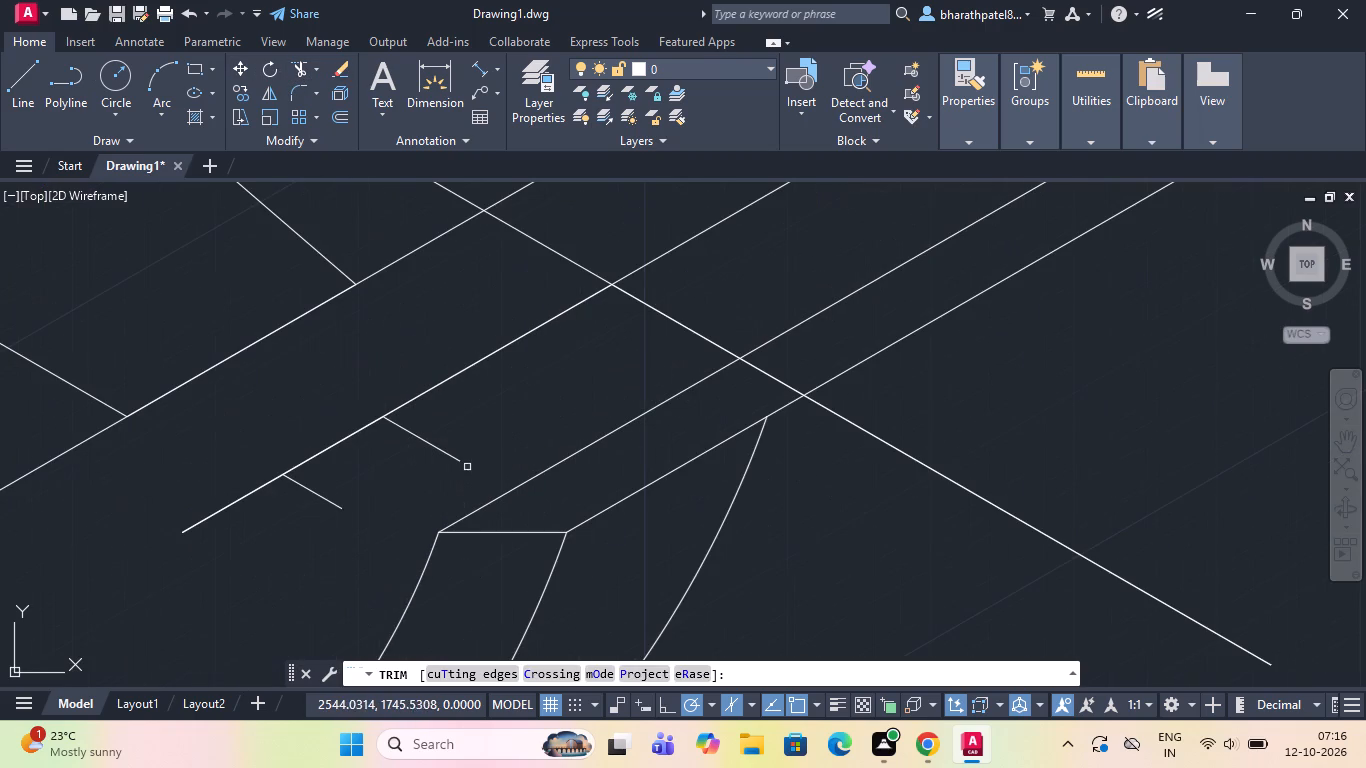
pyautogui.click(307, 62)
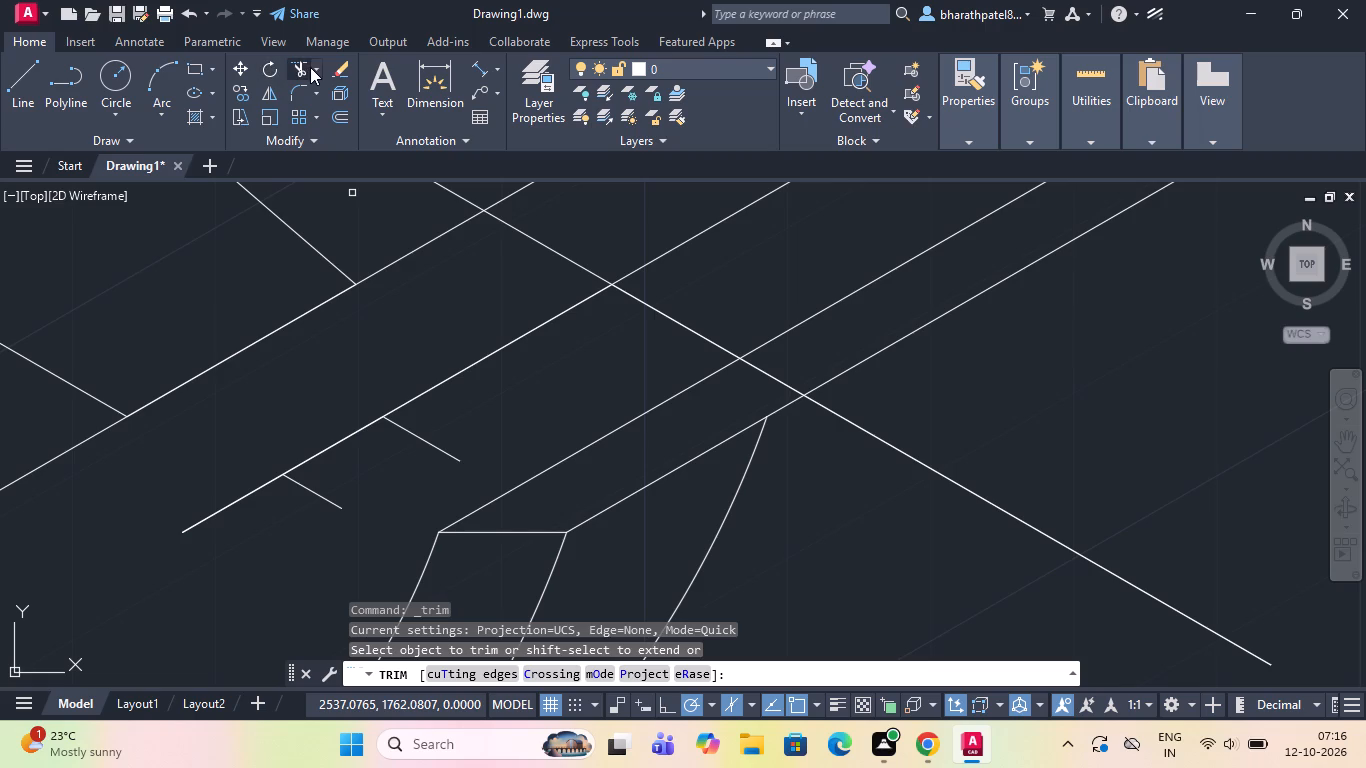
# Measure along the outer lower inclined edge from the horizontal end line's corner to the long cross line with an aligned dimension.
pyautogui.click(480, 61)
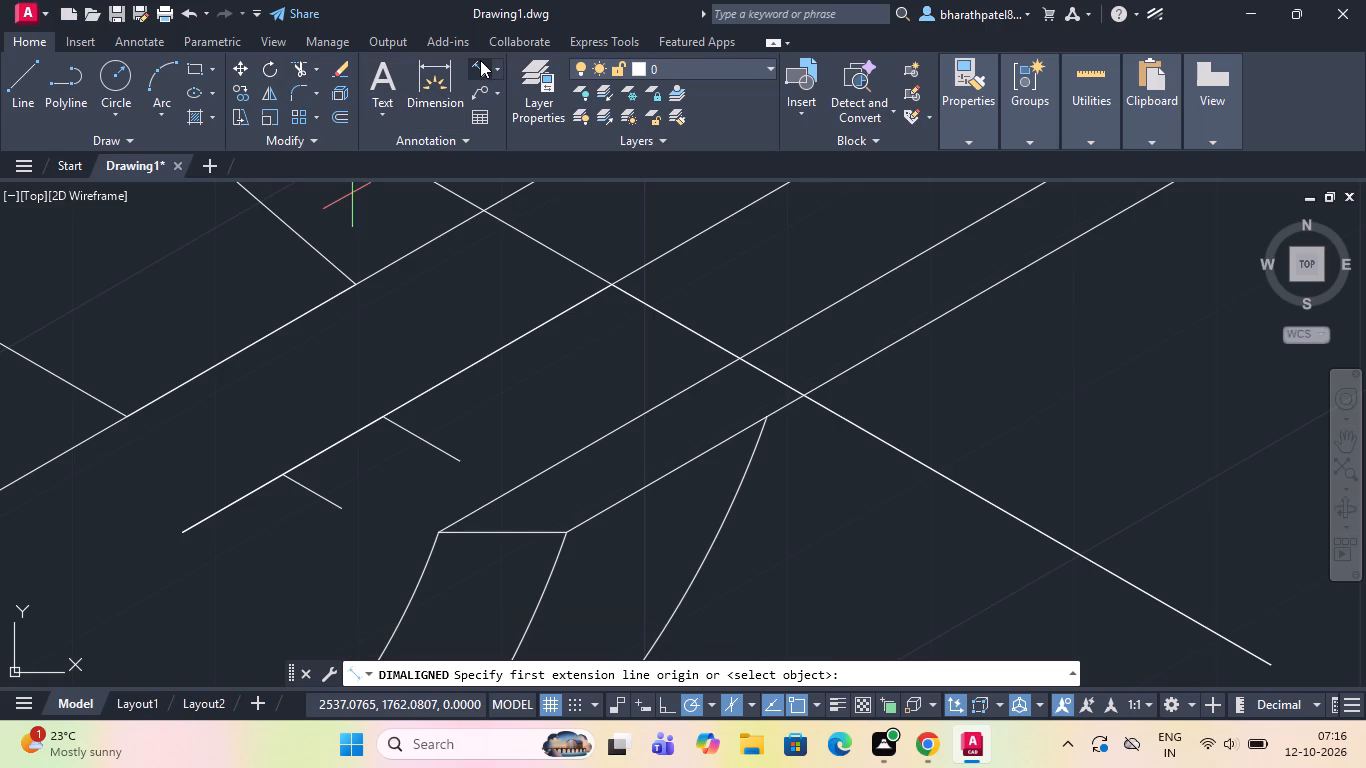
pyautogui.click(480, 60)
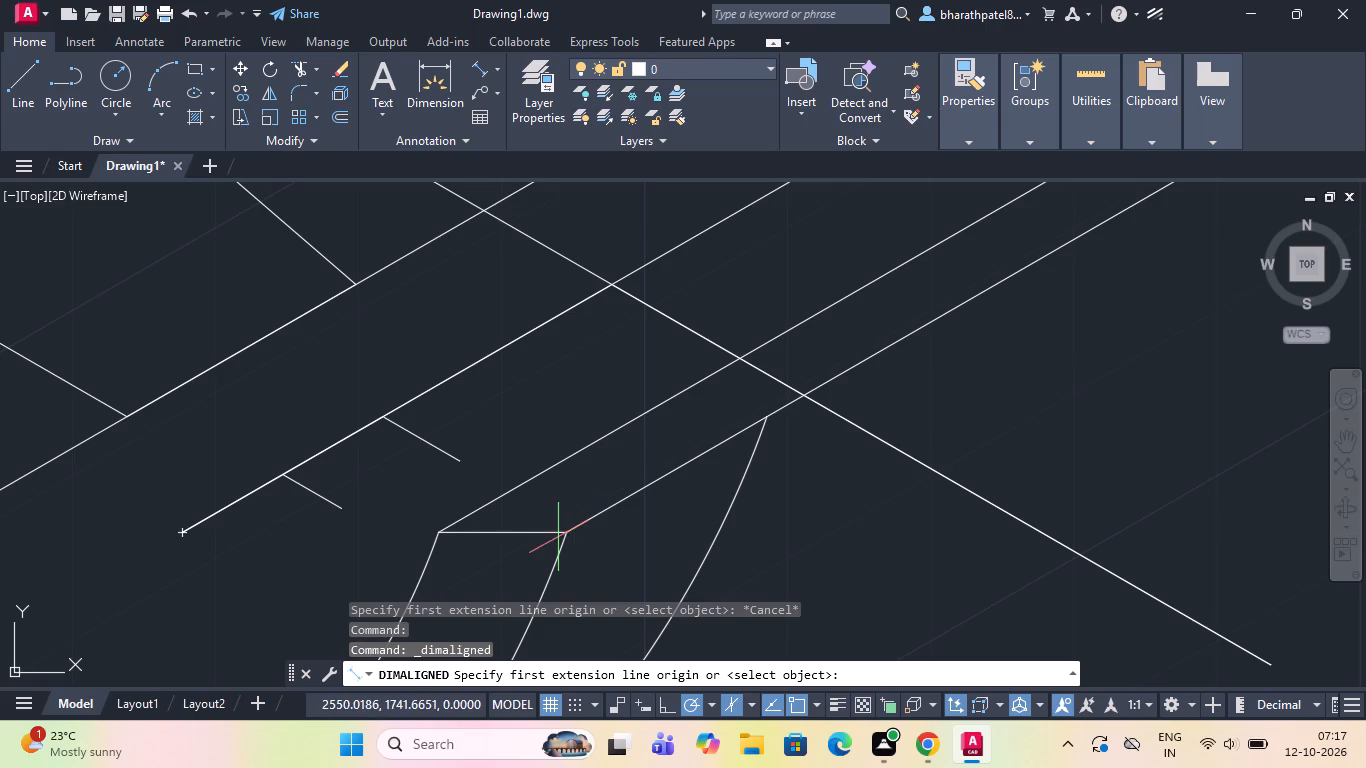
pyautogui.click(566, 529)
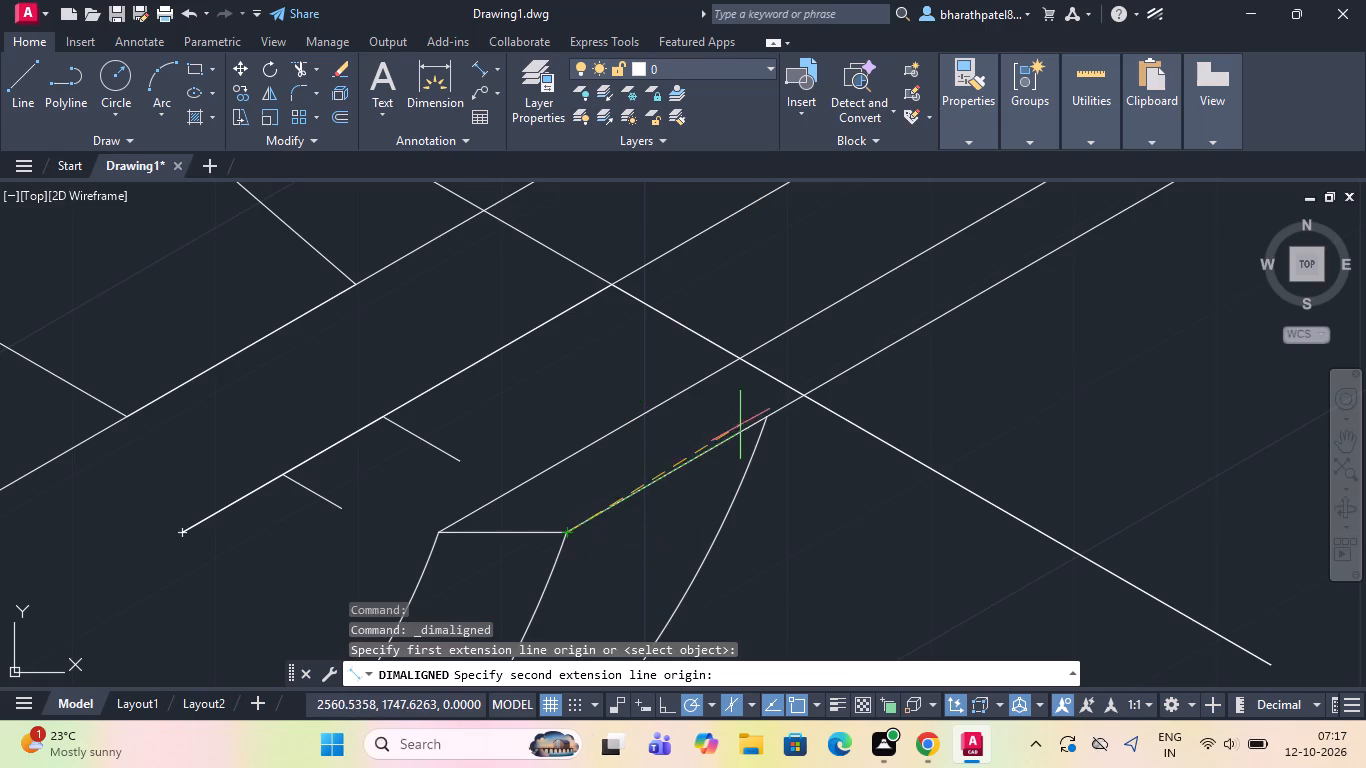
pyautogui.click(798, 391)
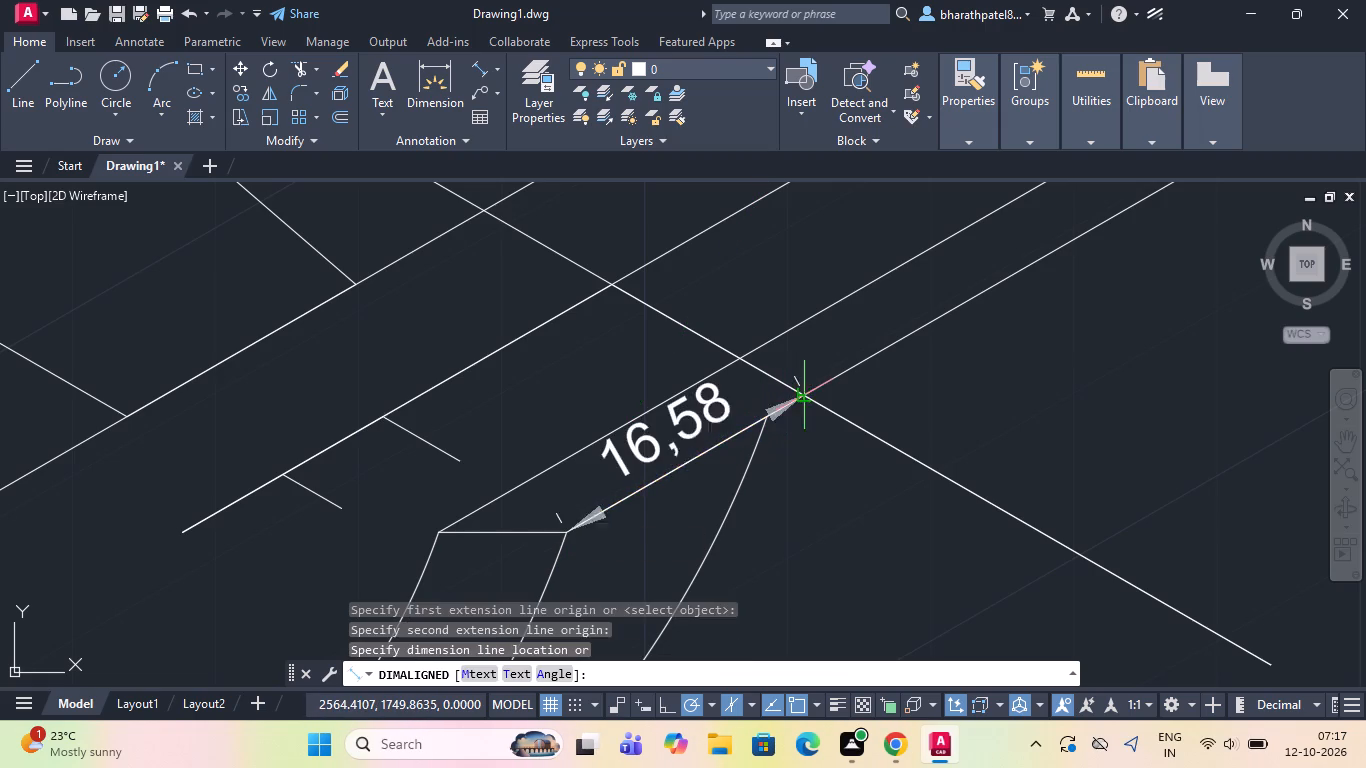
pyautogui.press('Escape')
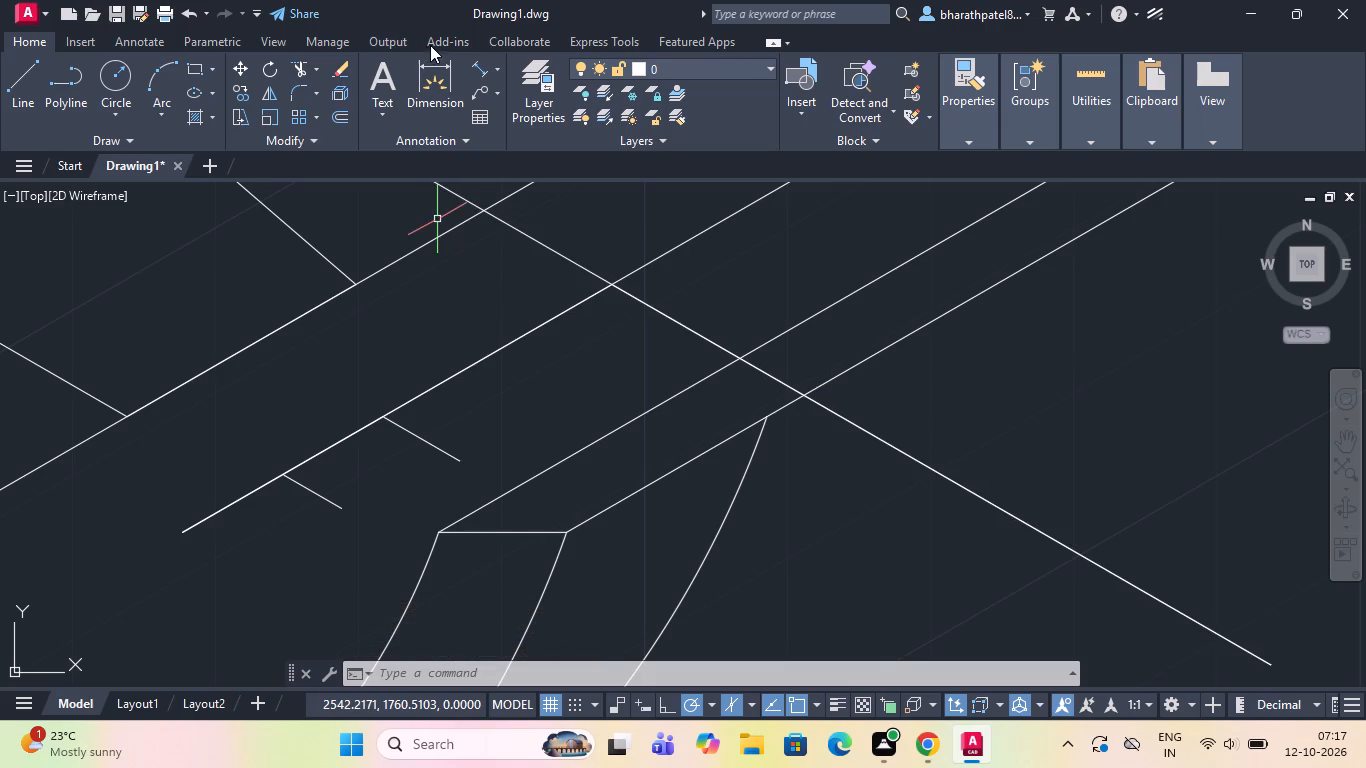
# Measure along the centre line from its lower end to the long cross line with an aligned dimension.
pyautogui.click(470, 61)
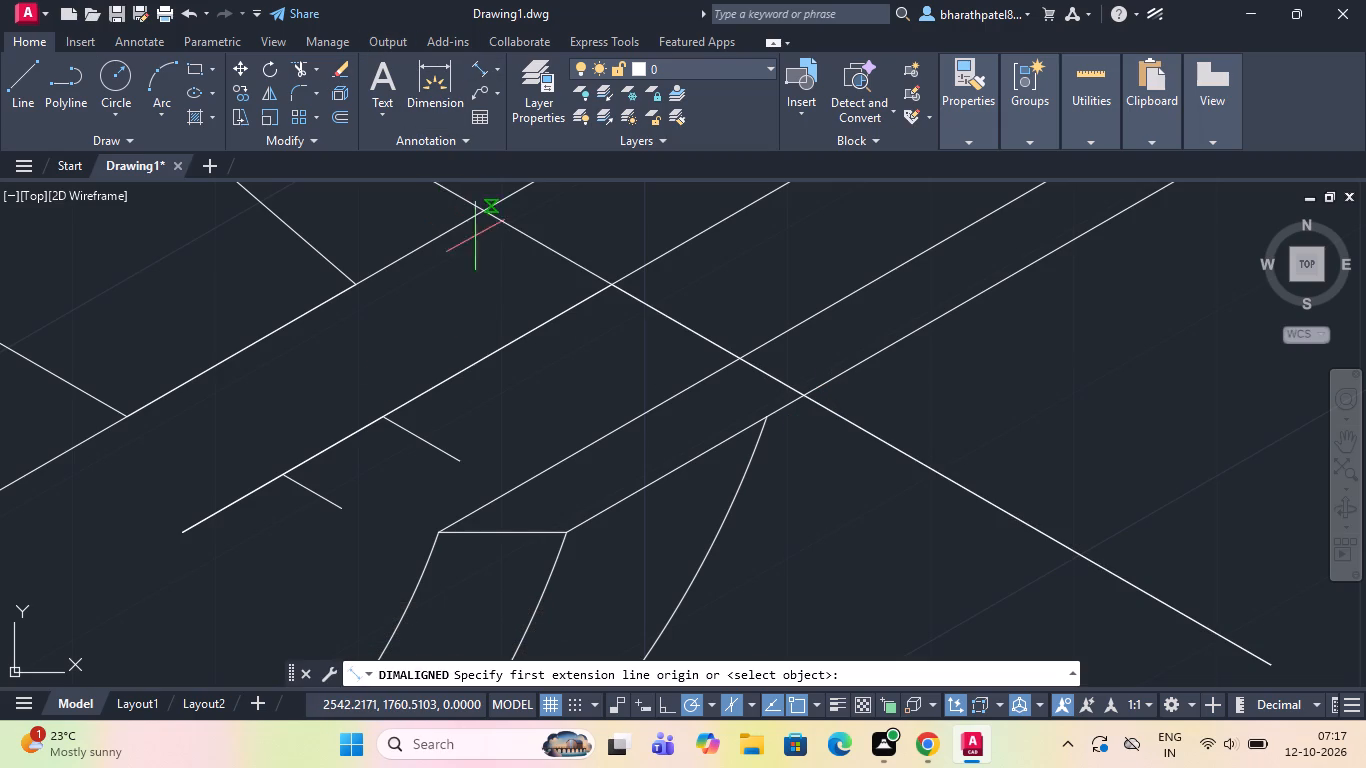
pyautogui.moveTo(184, 530); pyautogui.dragTo(294, 481)
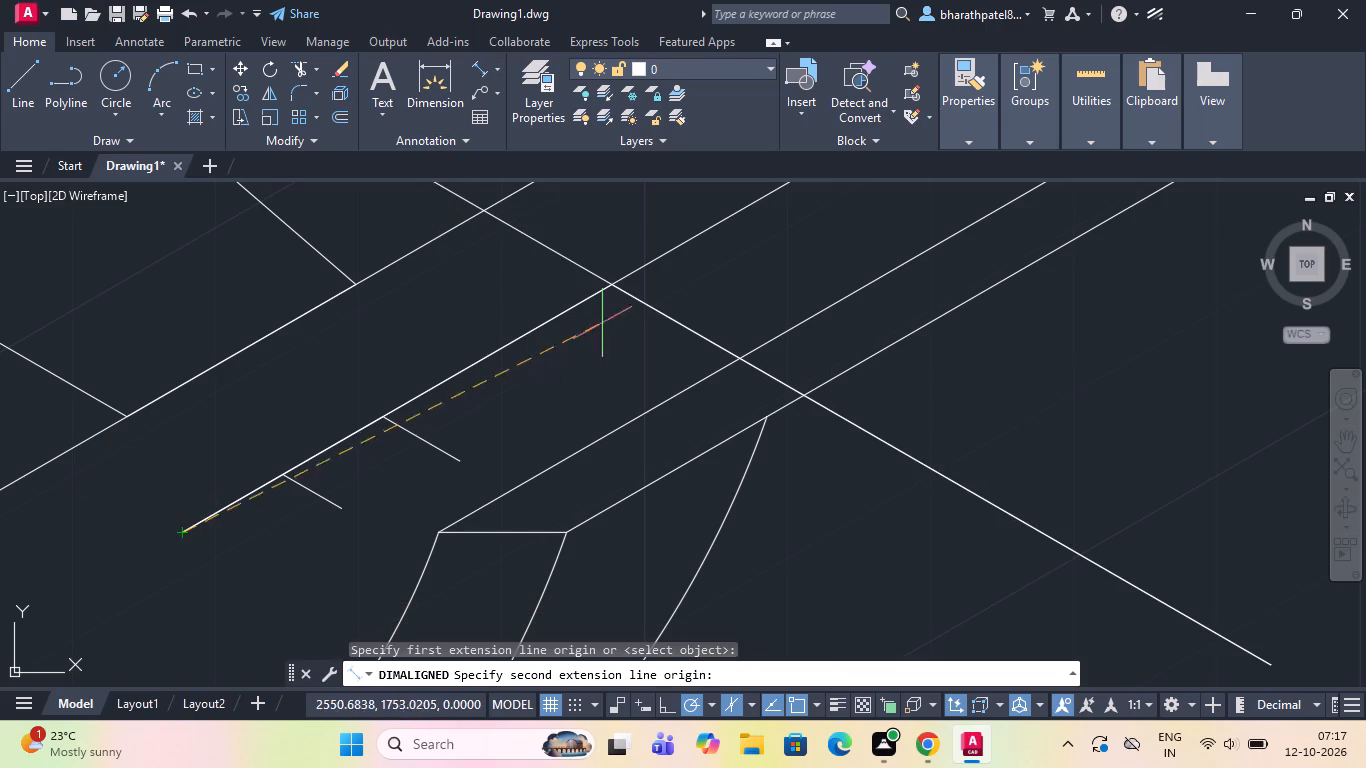
pyautogui.click(610, 283)
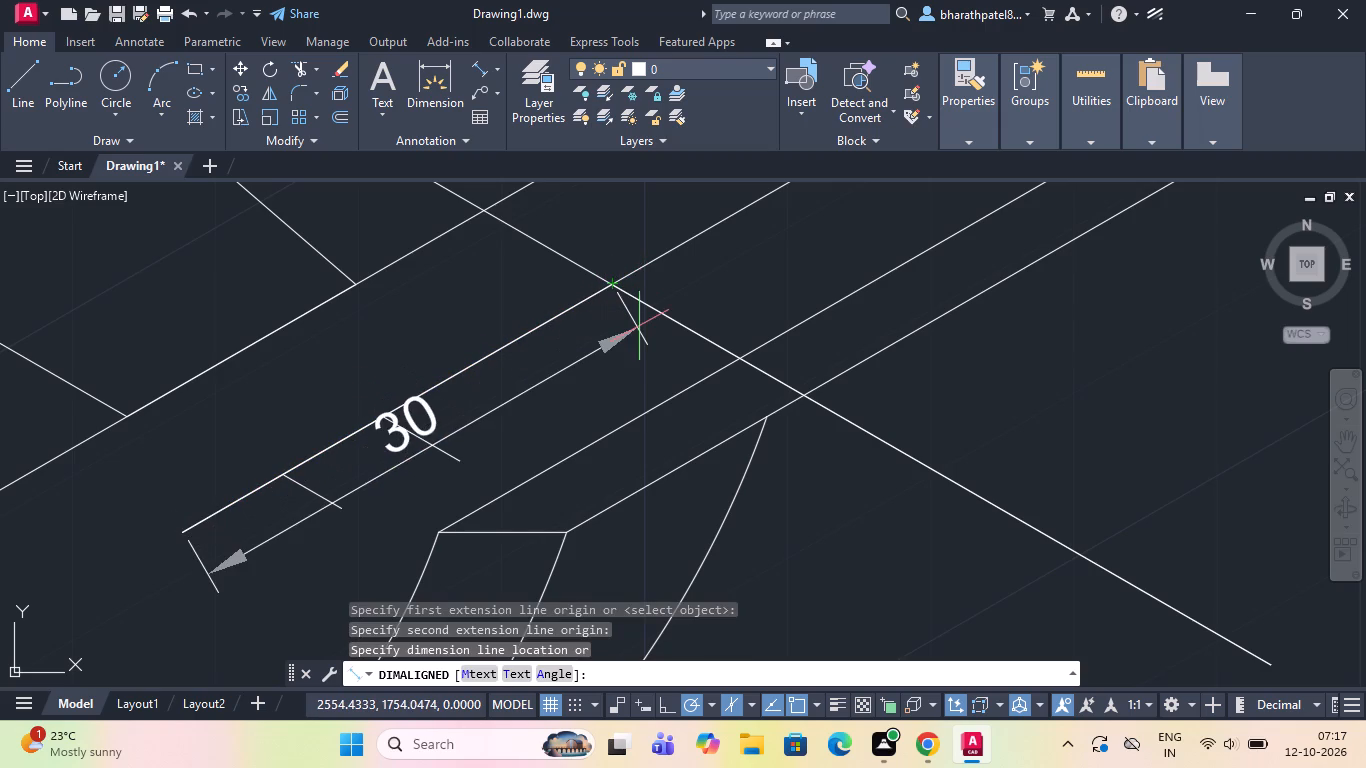
pyautogui.press('Escape')
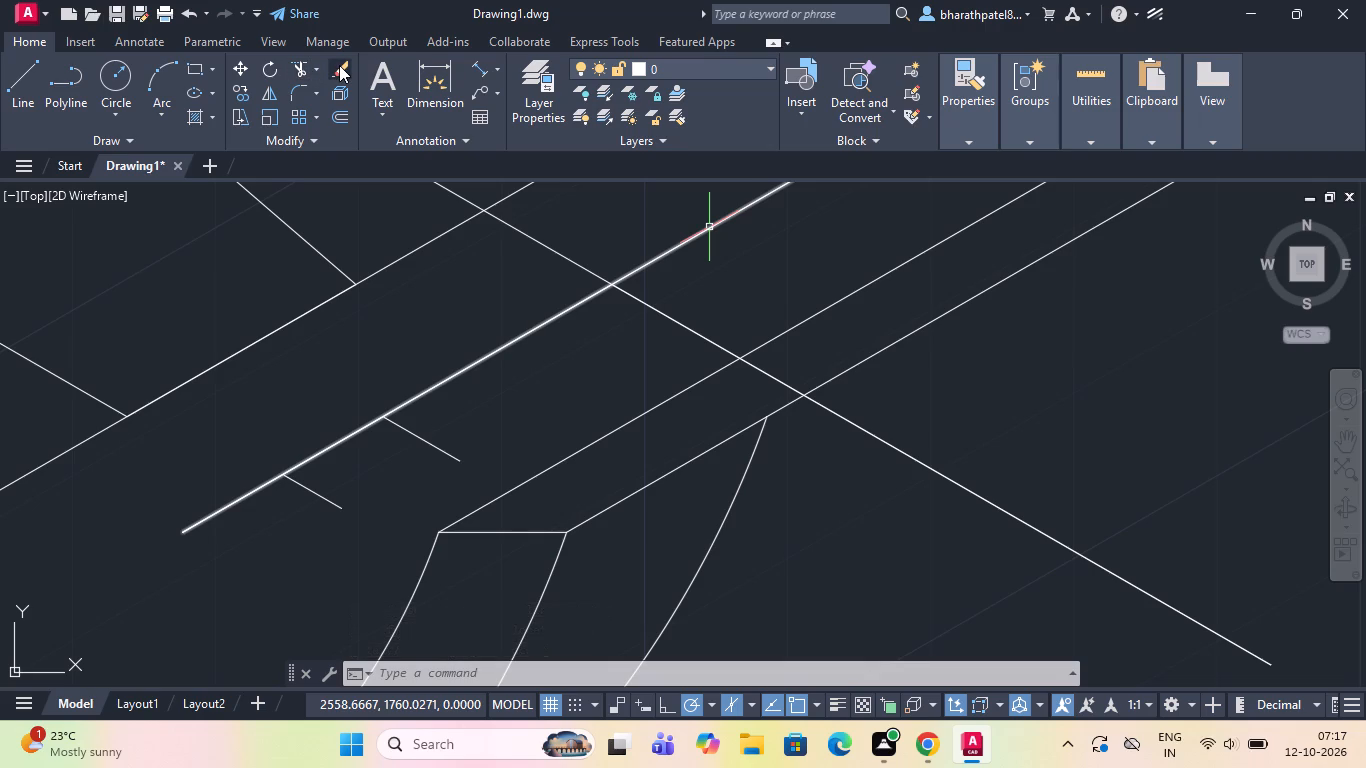
# Trim the long cross line so it spans only from the upper inclined edge to the inner lower inclined edge.
pyautogui.click(298, 70)
pyautogui.moveTo(817, 348); pyautogui.dragTo(727, 389)
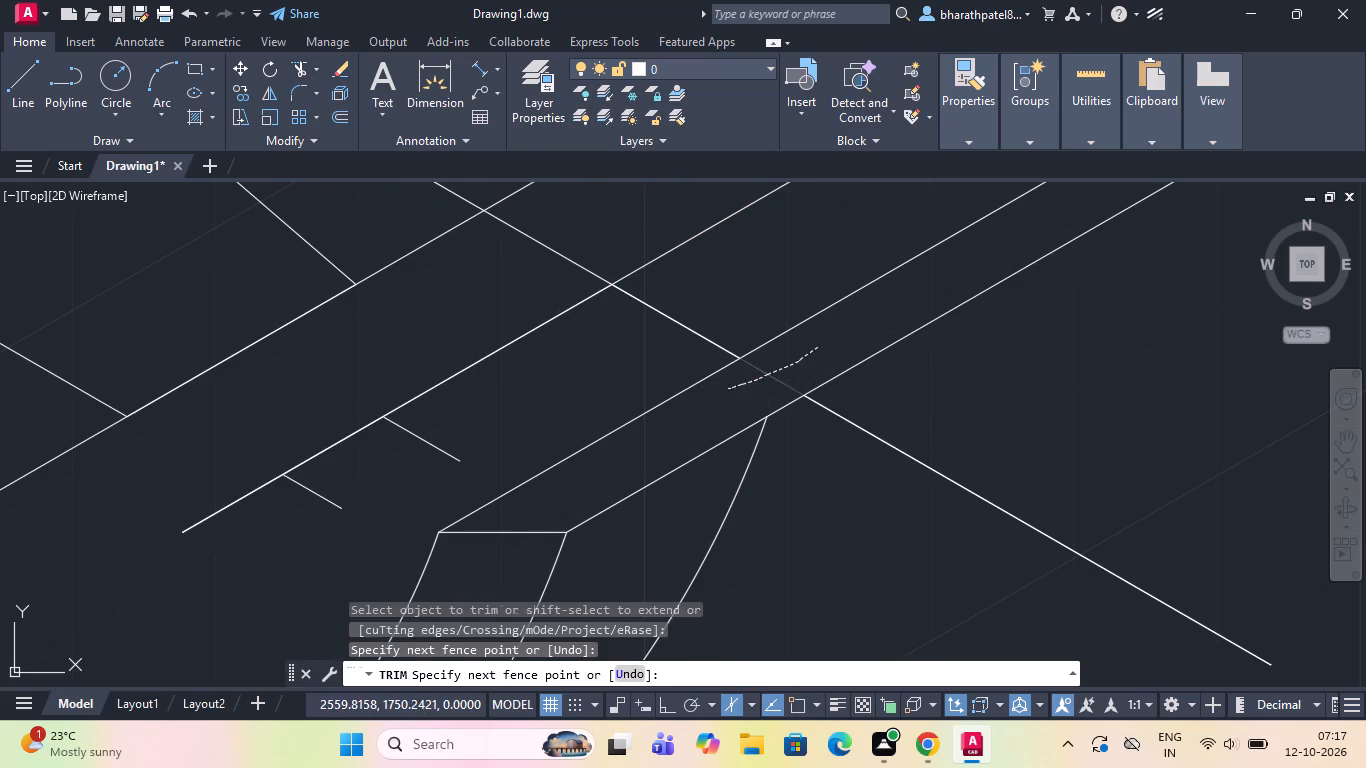
pyautogui.moveTo(916, 363); pyautogui.dragTo(839, 511)
pyautogui.scroll(-3, 843, 502)
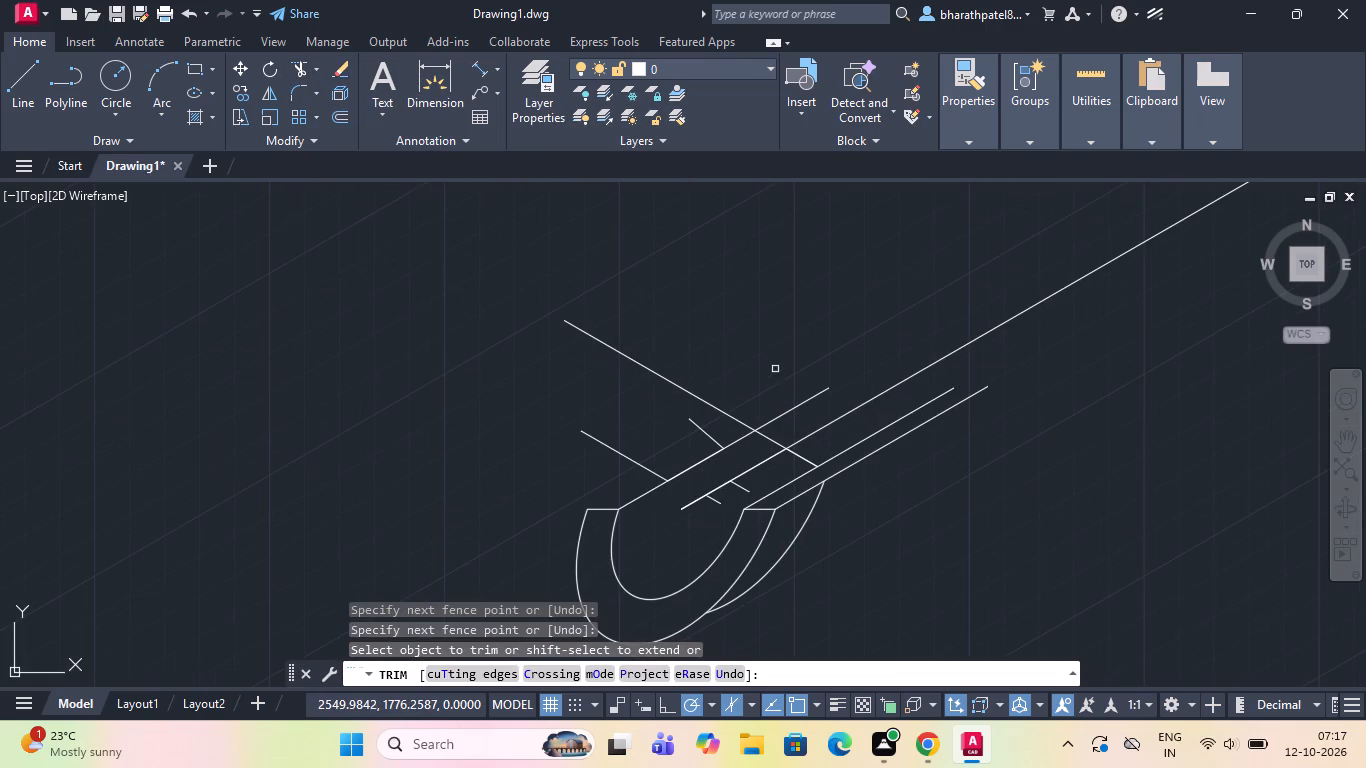
pyautogui.moveTo(775, 369); pyautogui.dragTo(615, 404)
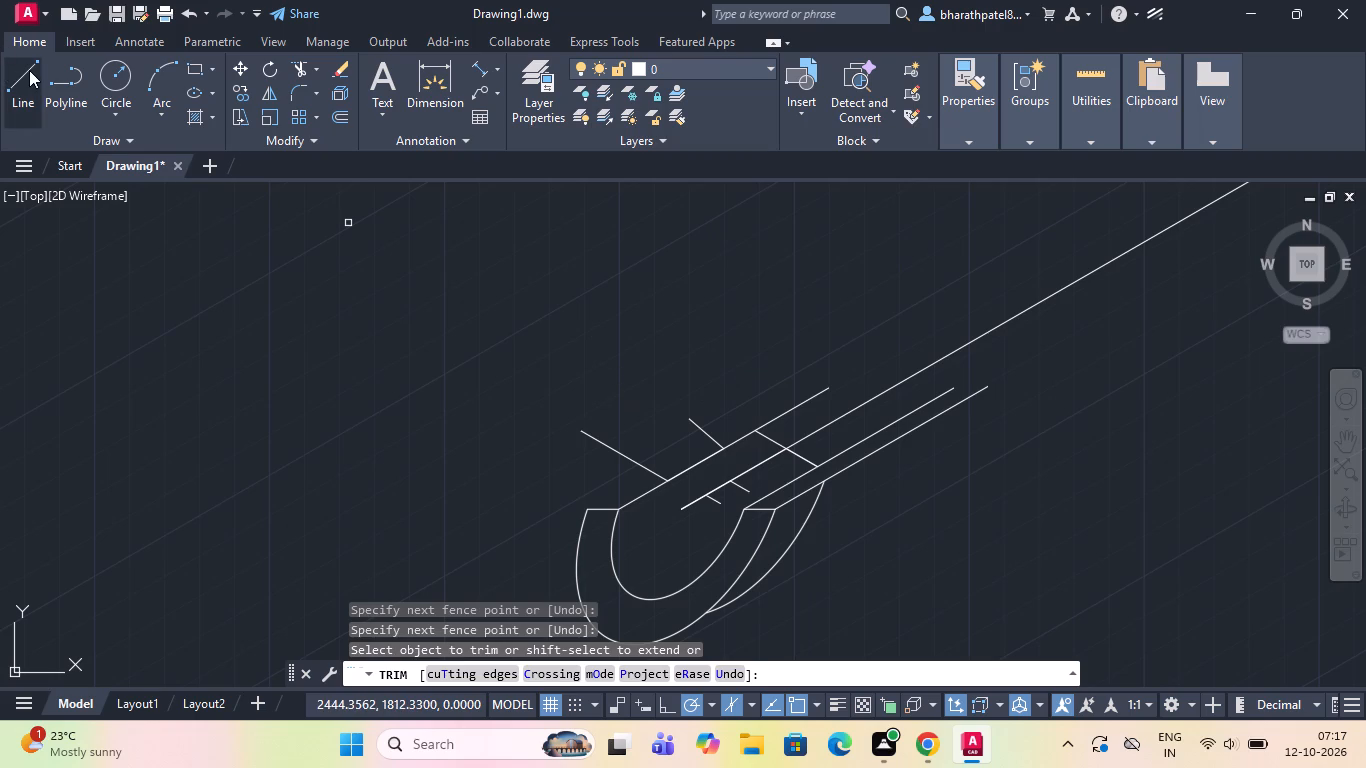
# Draw a horizontal line about 36 units long at 0° from the intersection of the centre line and the trimmed cross line.
pyautogui.click(32, 76)
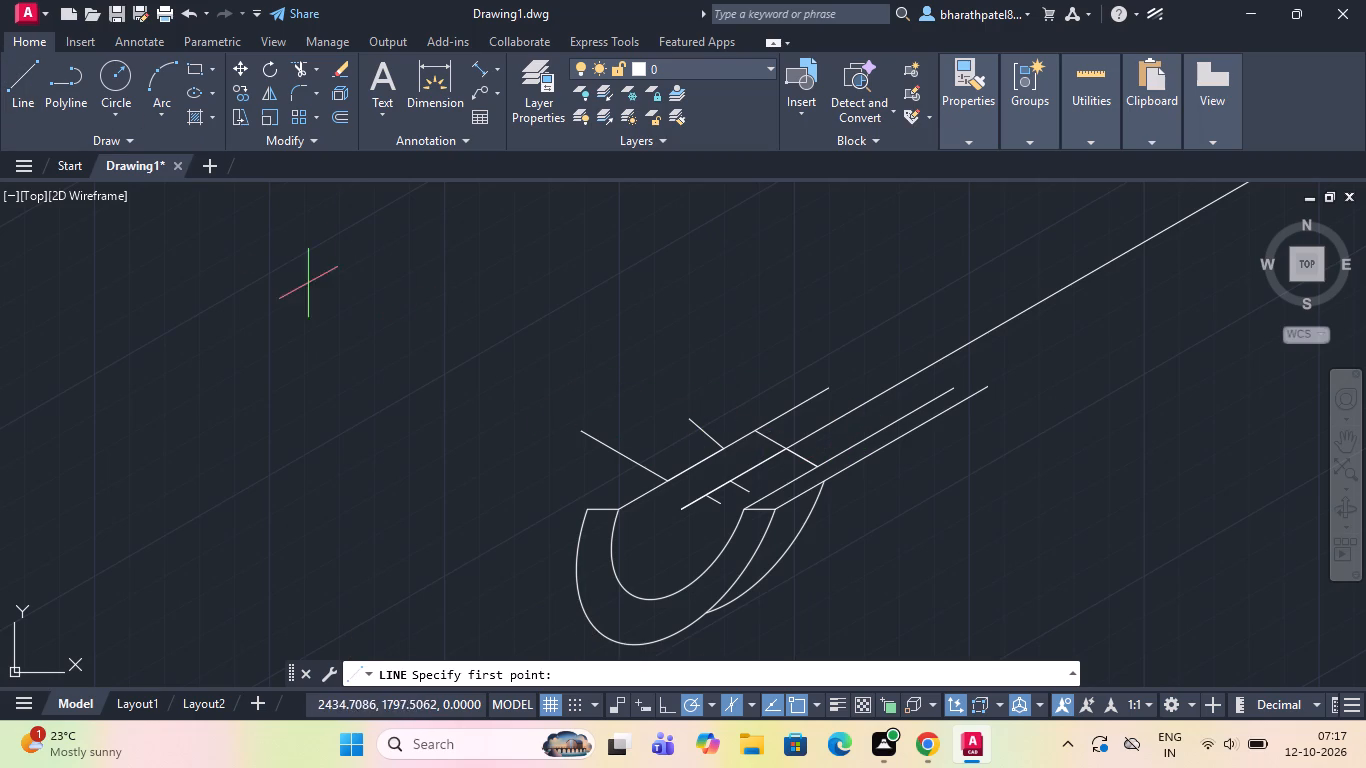
pyautogui.scroll(-1, 306, 287)
pyautogui.scroll(3, 628, 389)
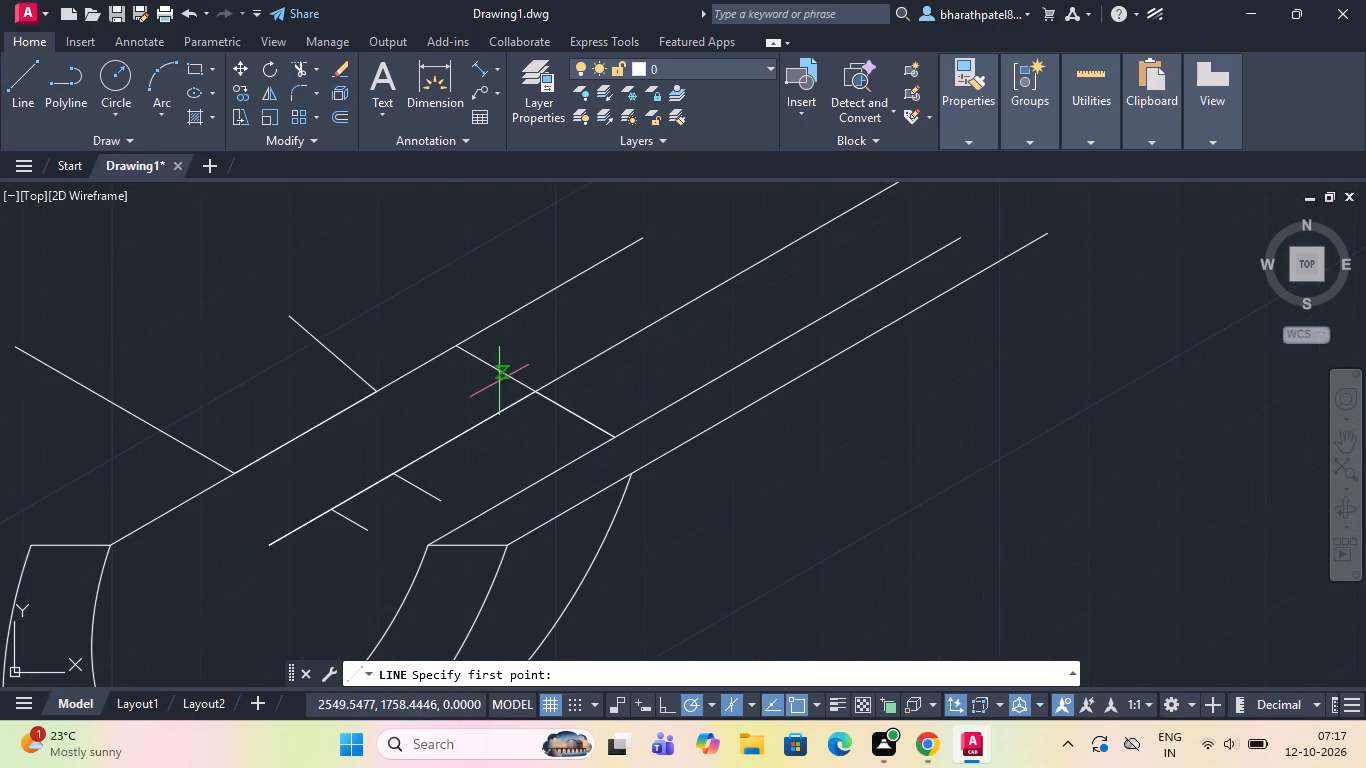
pyautogui.moveTo(532, 386); pyautogui.dragTo(551, 383)
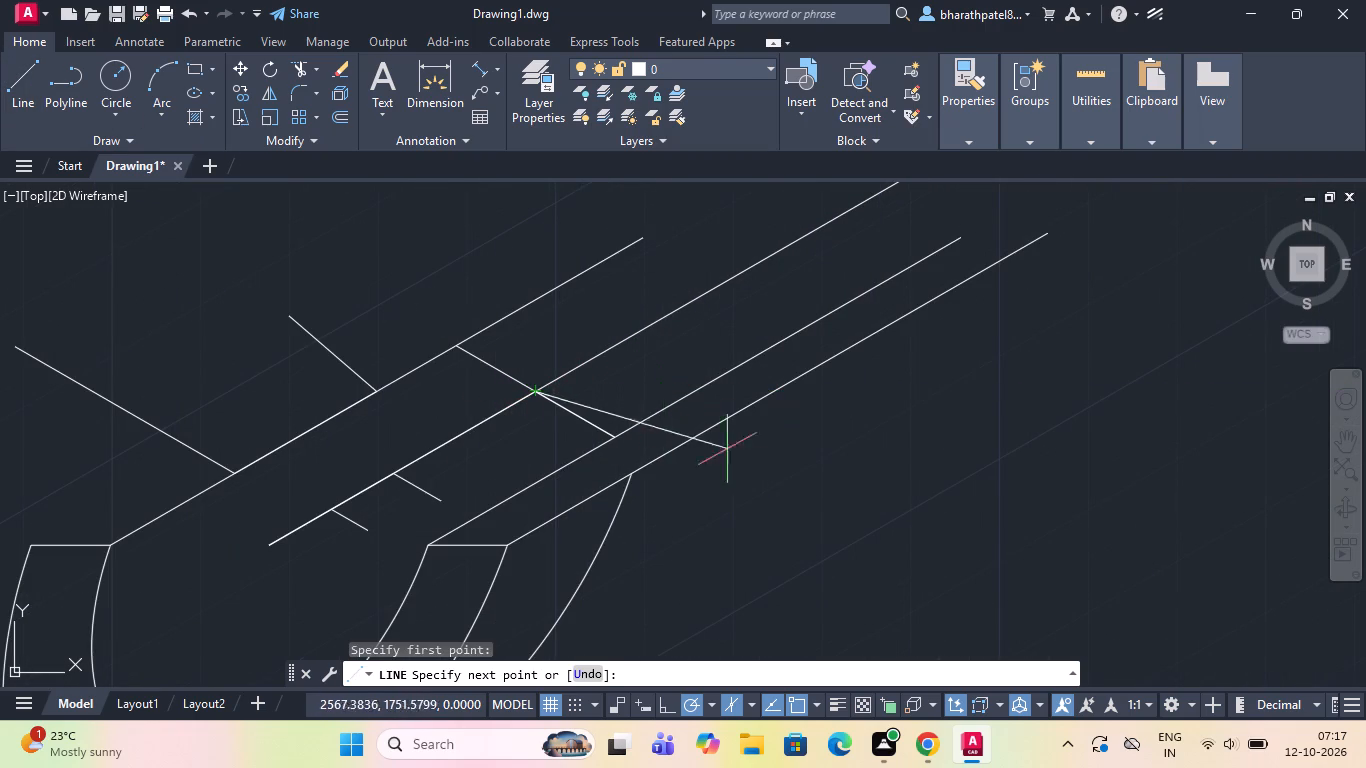
pyautogui.click(902, 394)
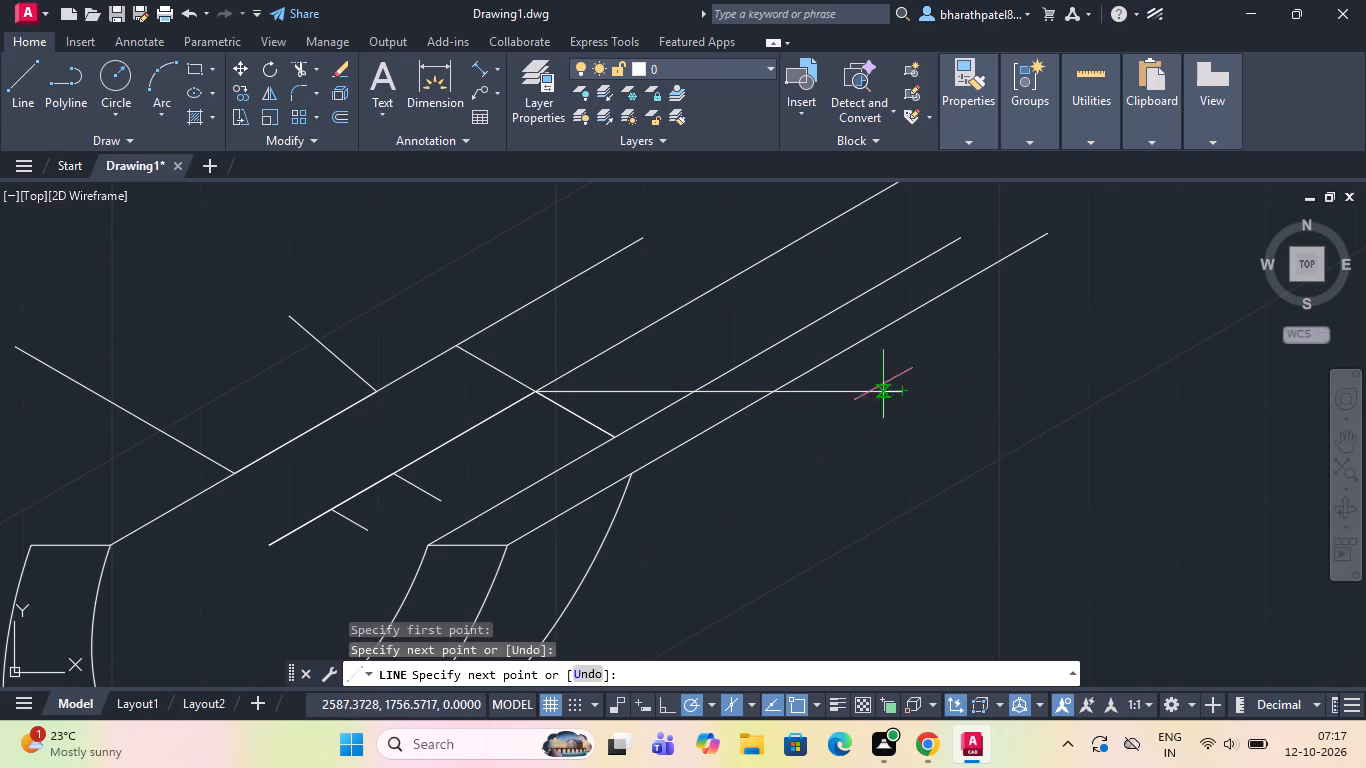
pyautogui.press('Escape')
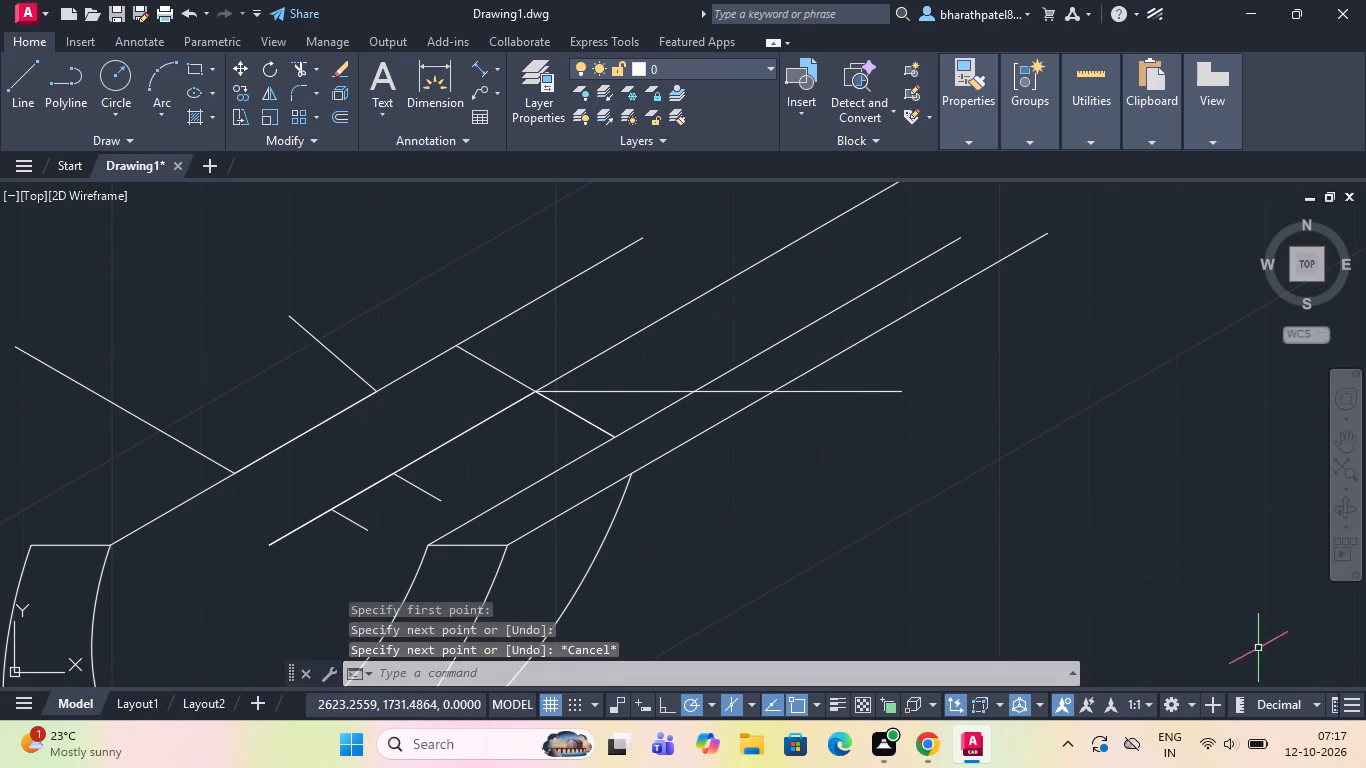
# Measure along the outer lower inclined edge from the horizontal end line's corner to the long horizontal line with an aligned dimension.
pyautogui.click(473, 60)
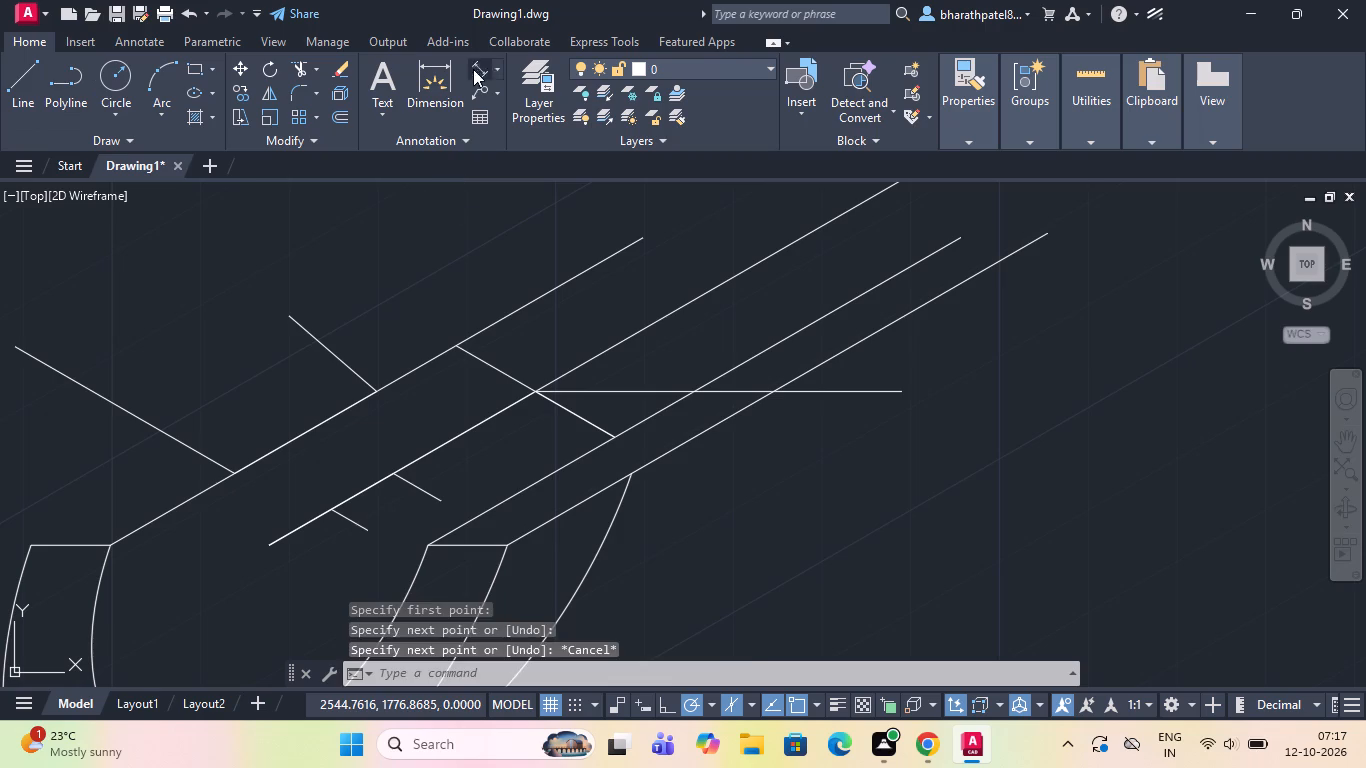
pyautogui.click(503, 544)
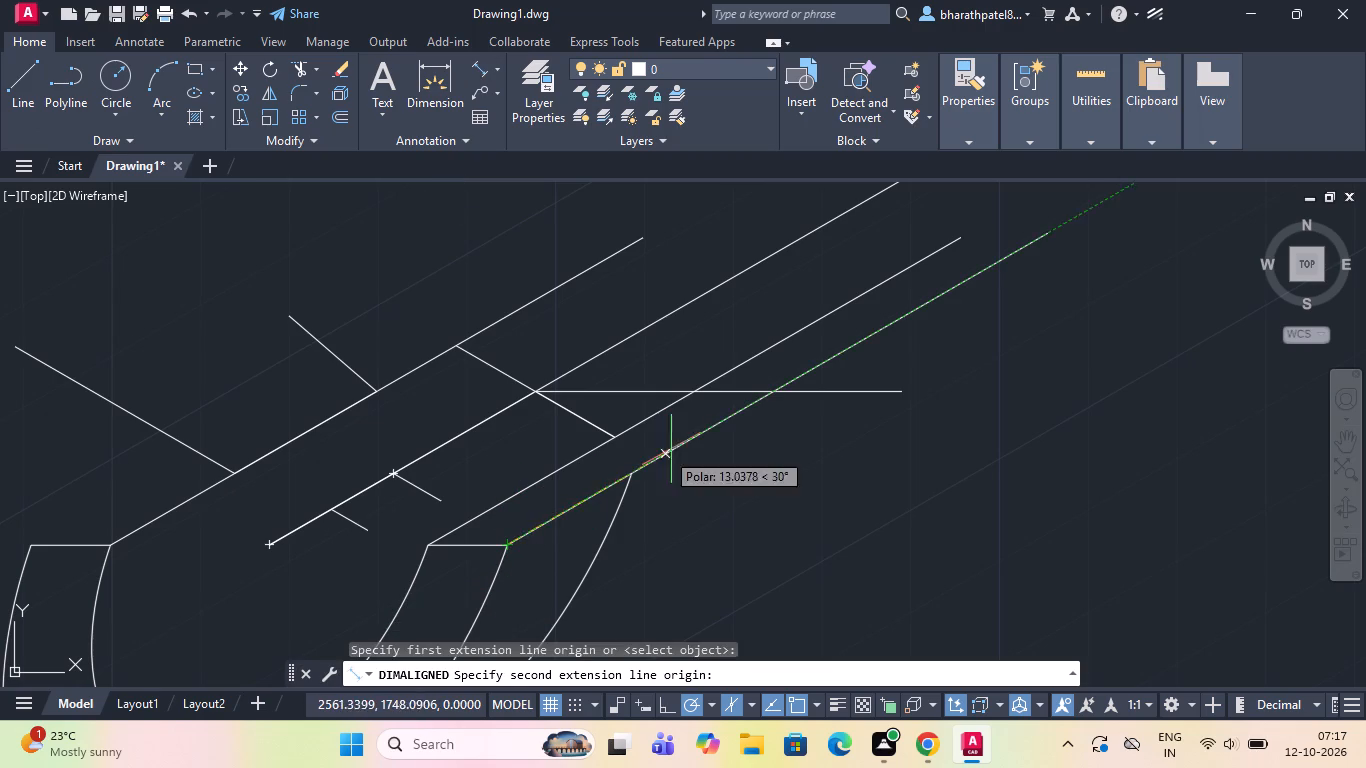
pyautogui.scroll(4, 718, 412)
pyautogui.scroll(-1, 718, 412)
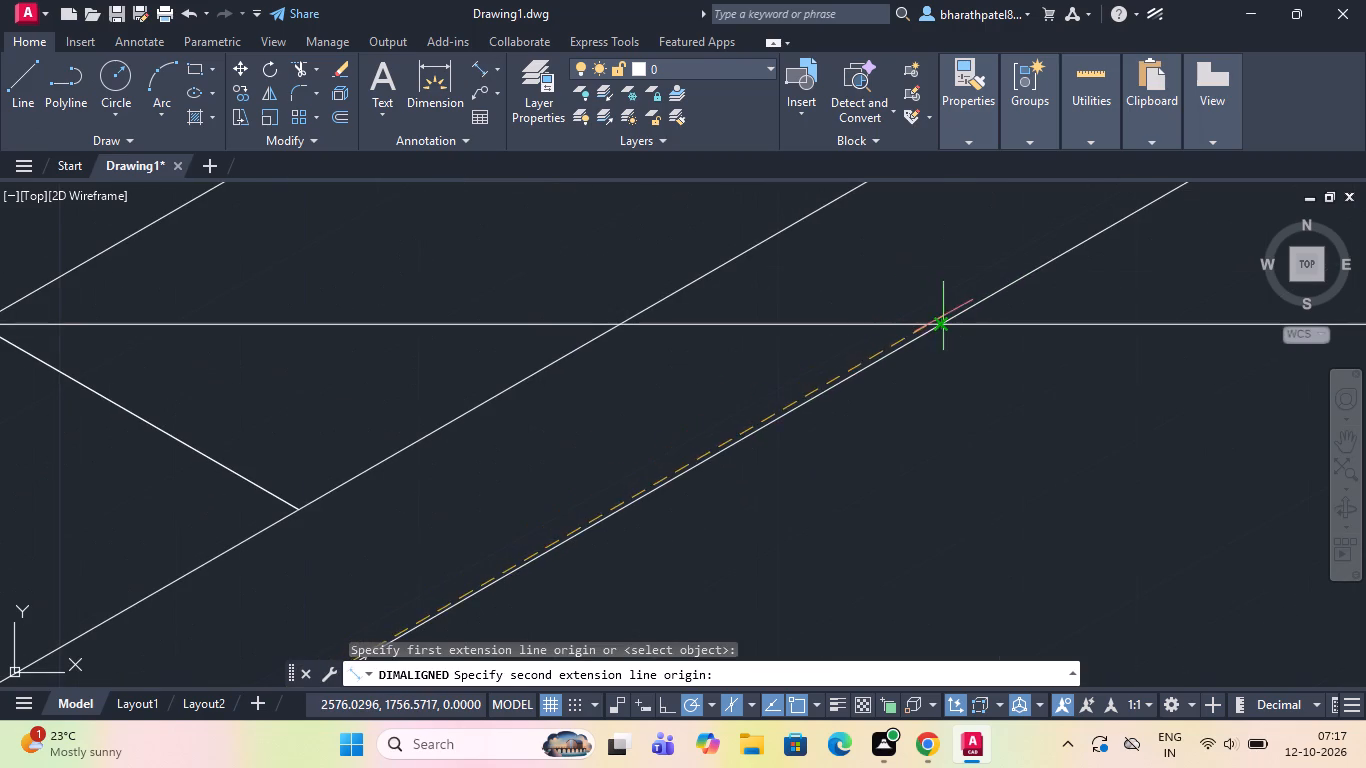
pyautogui.click(945, 325)
pyautogui.scroll(-3, 945, 325)
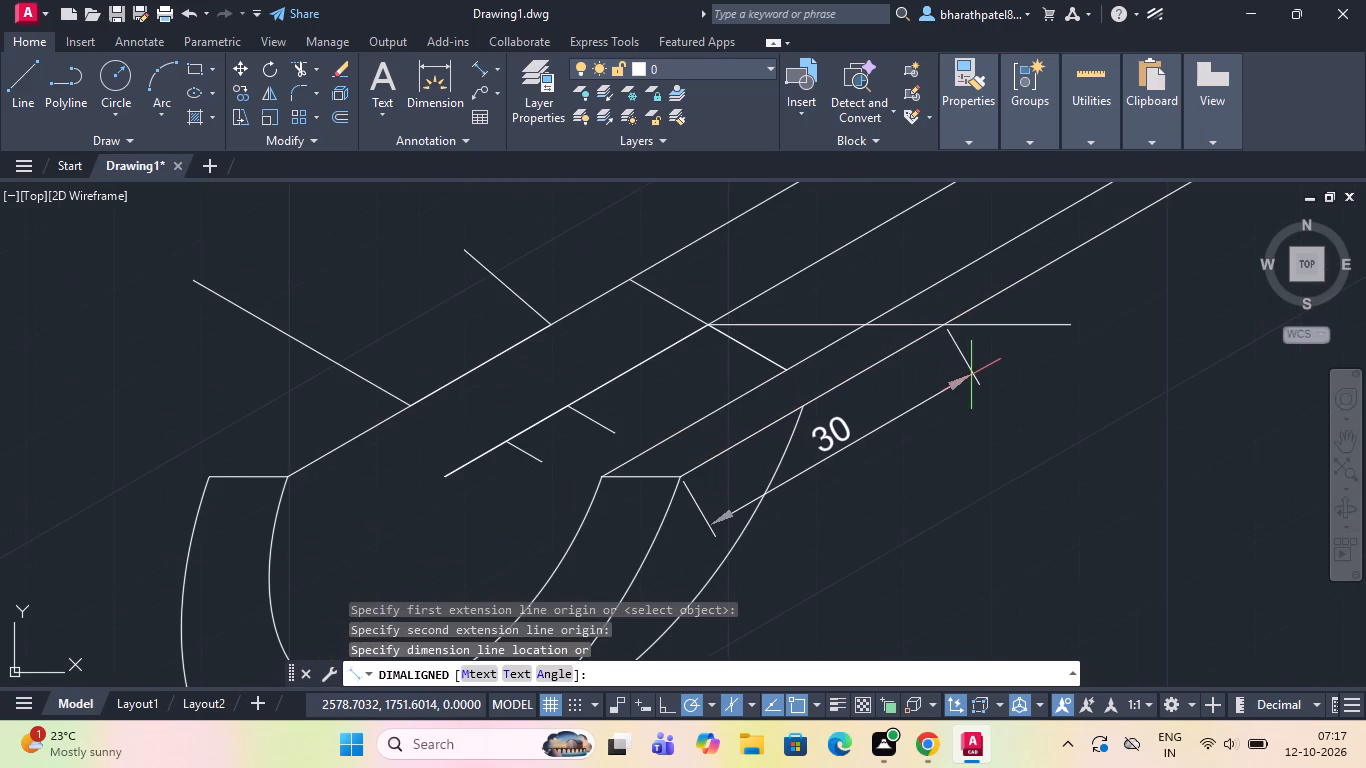
pyautogui.press('Escape')
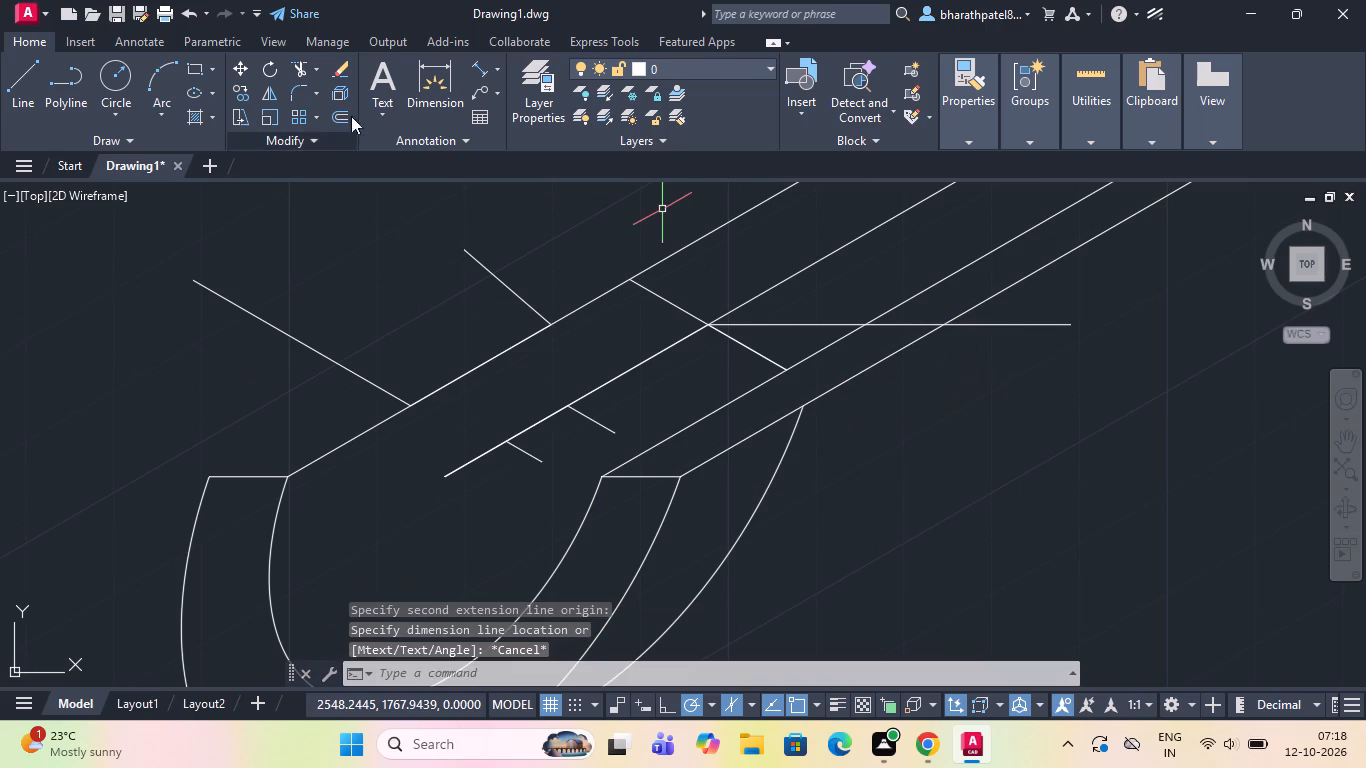
# Measure along the inner lower inclined edge from the horizontal end line's inner corner to the long horizontal line with an aligned dimension.
pyautogui.click(484, 66)
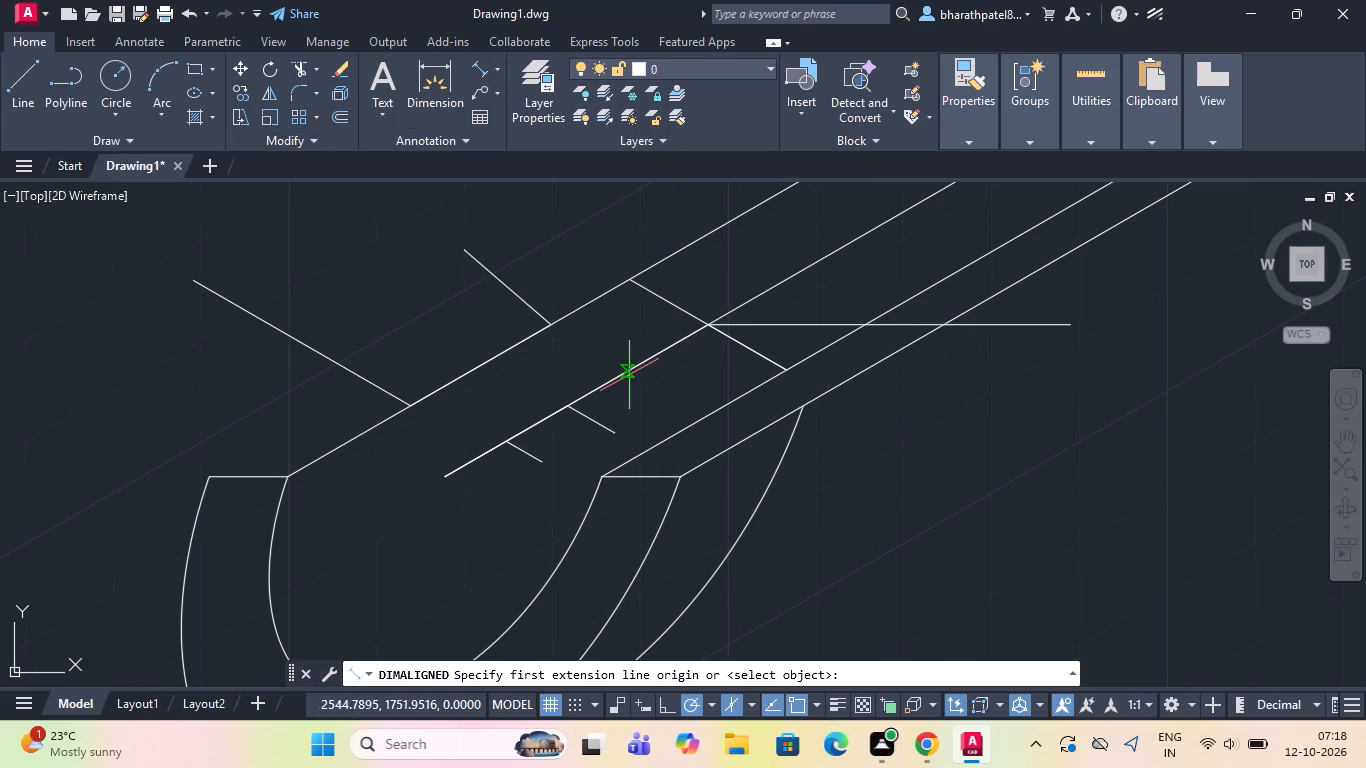
pyautogui.click(607, 476)
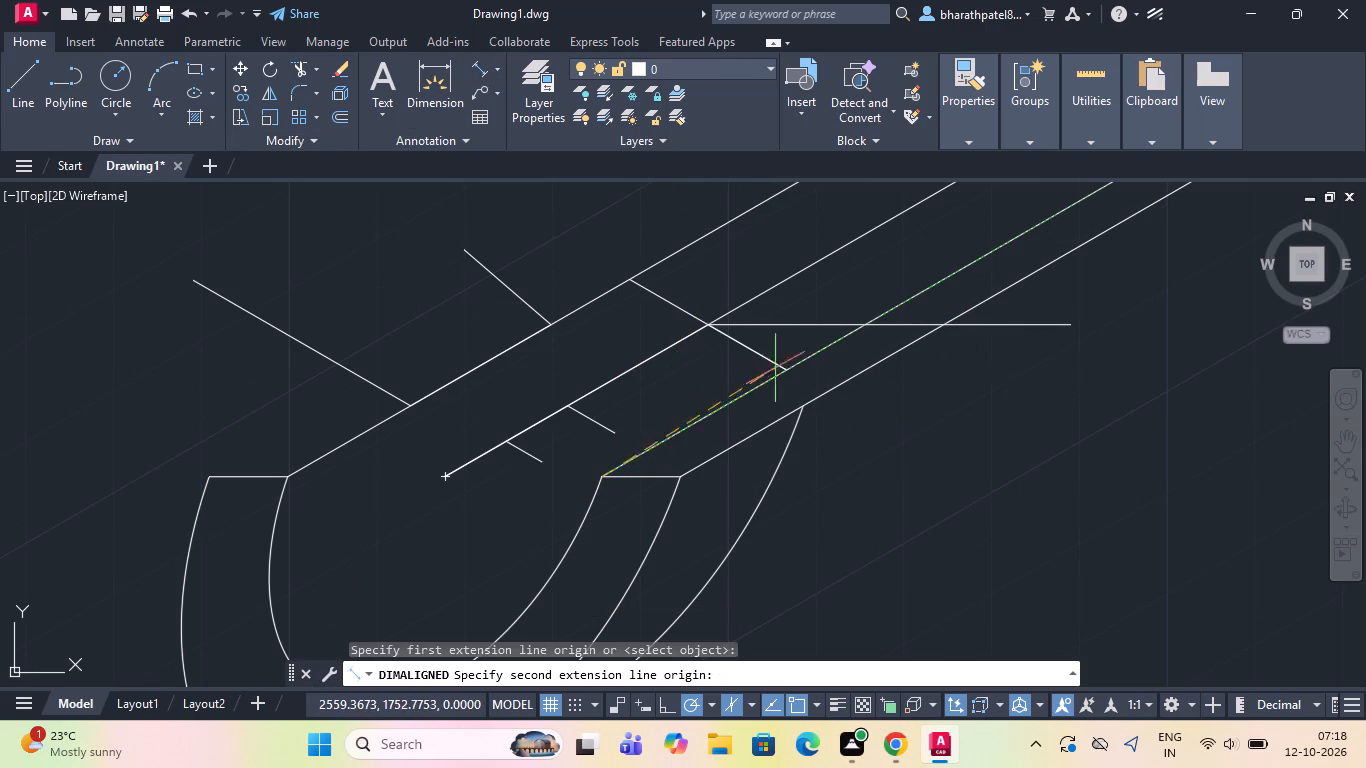
pyautogui.scroll(3, 861, 316)
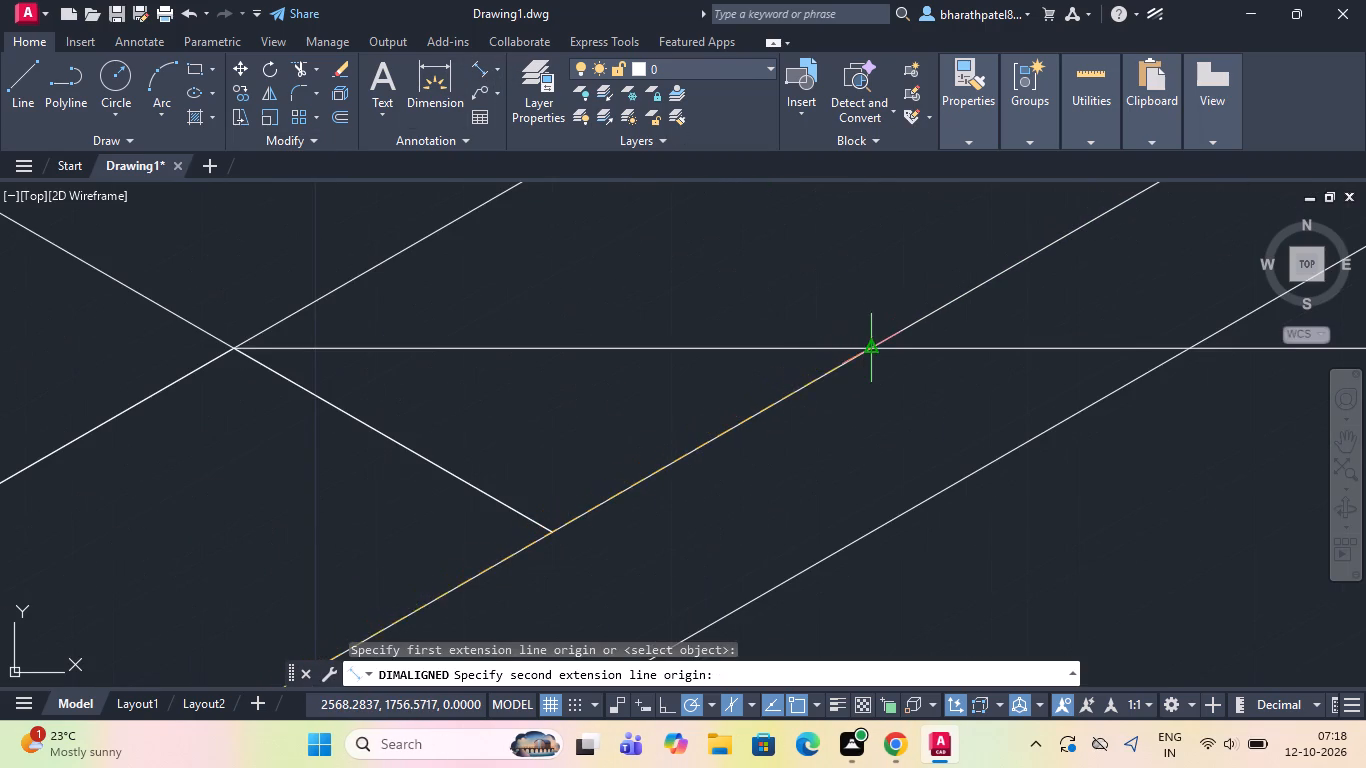
pyautogui.click(868, 352)
pyautogui.scroll(-3, 875, 369)
pyautogui.press('Escape')
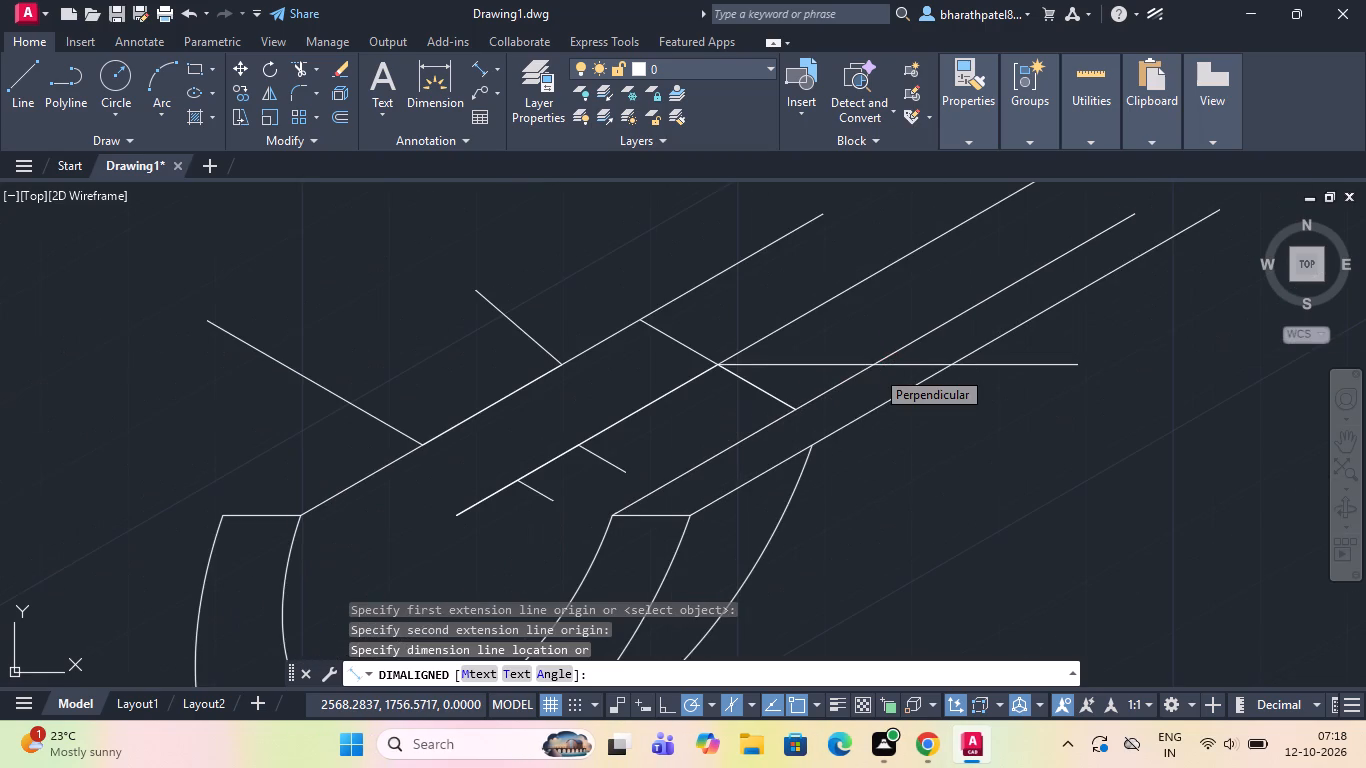
# Draw a horizontal line about 34 units long at 180° from the intersection of the centre line and the cross line.
pyautogui.moveTo(29, 70); pyautogui.dragTo(74, 80)
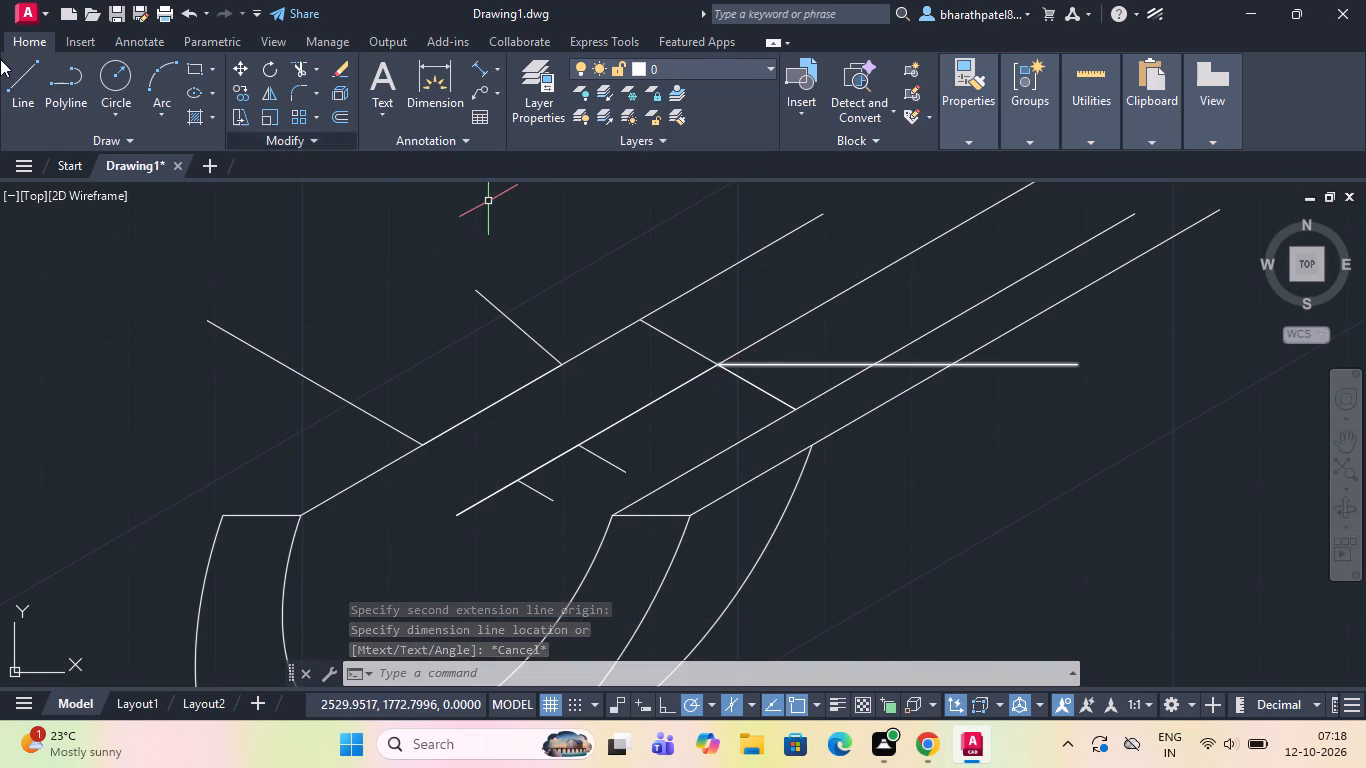
pyautogui.click(27, 93)
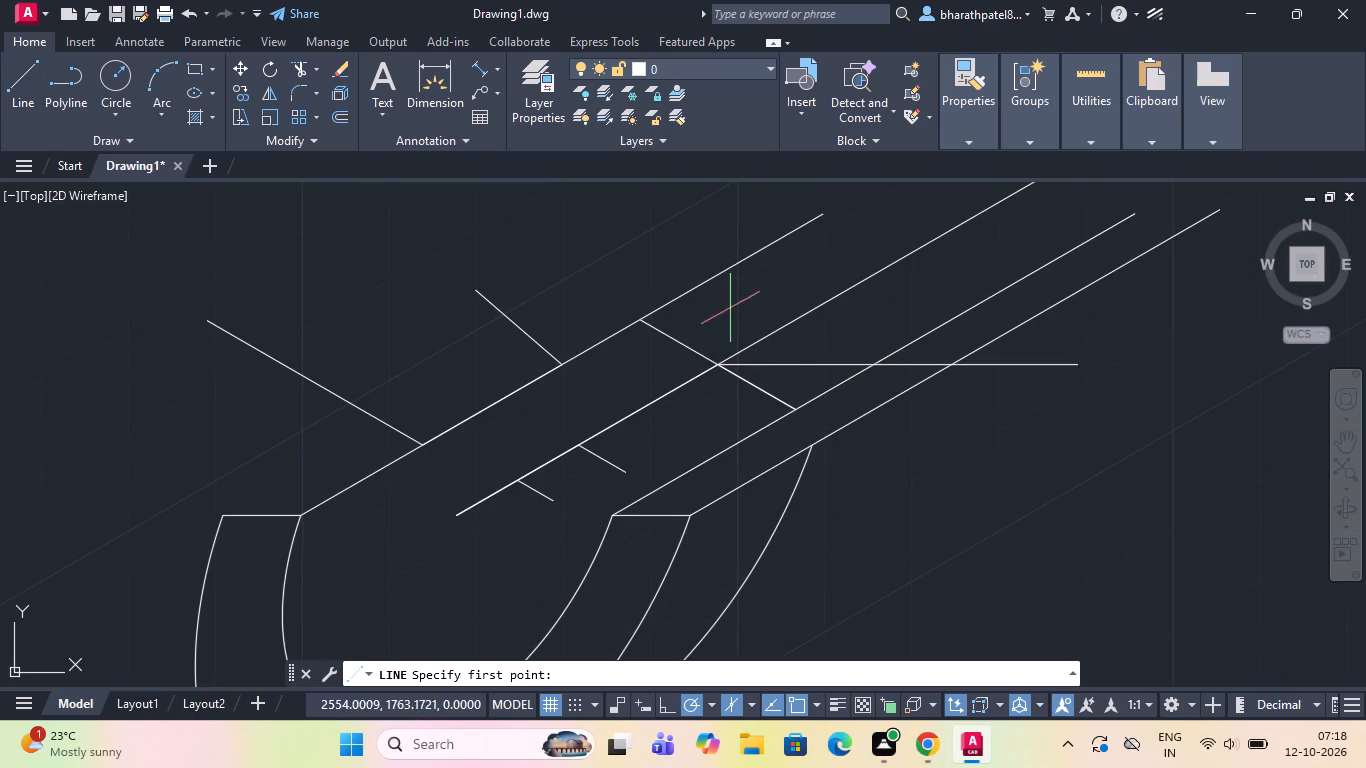
pyautogui.click(720, 364)
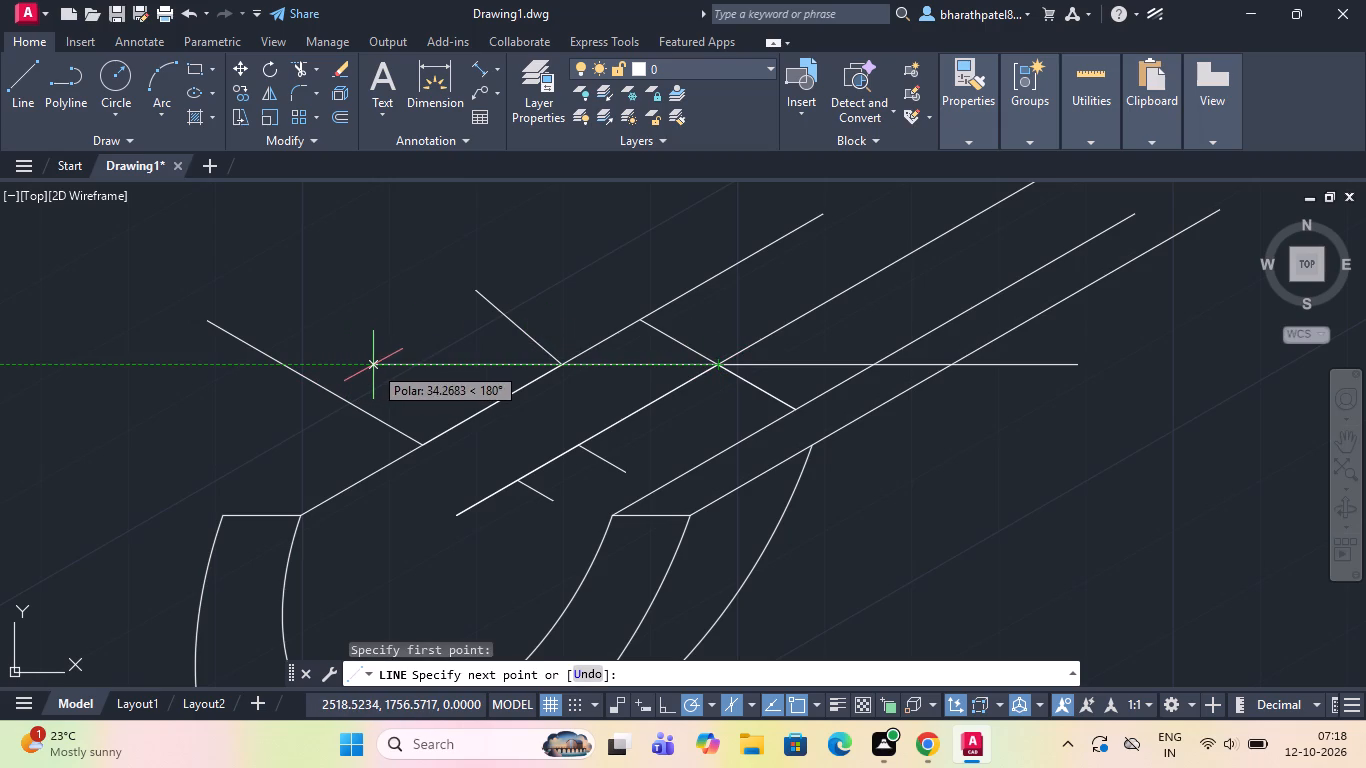
pyautogui.click(374, 364)
pyautogui.press('Escape')
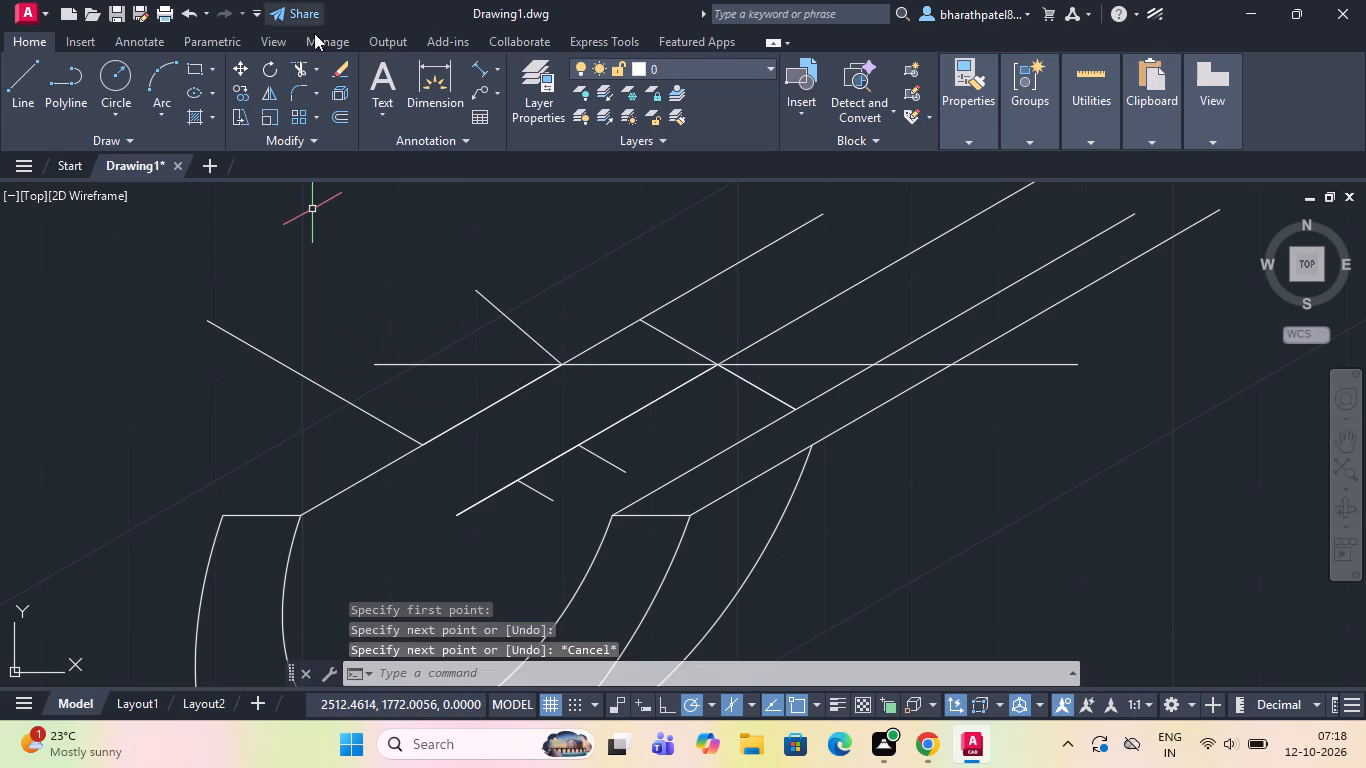
# Measure along the upper inclined edge from the end line's inner corner to the horizontal line with an aligned dimension.
pyautogui.click(484, 56)
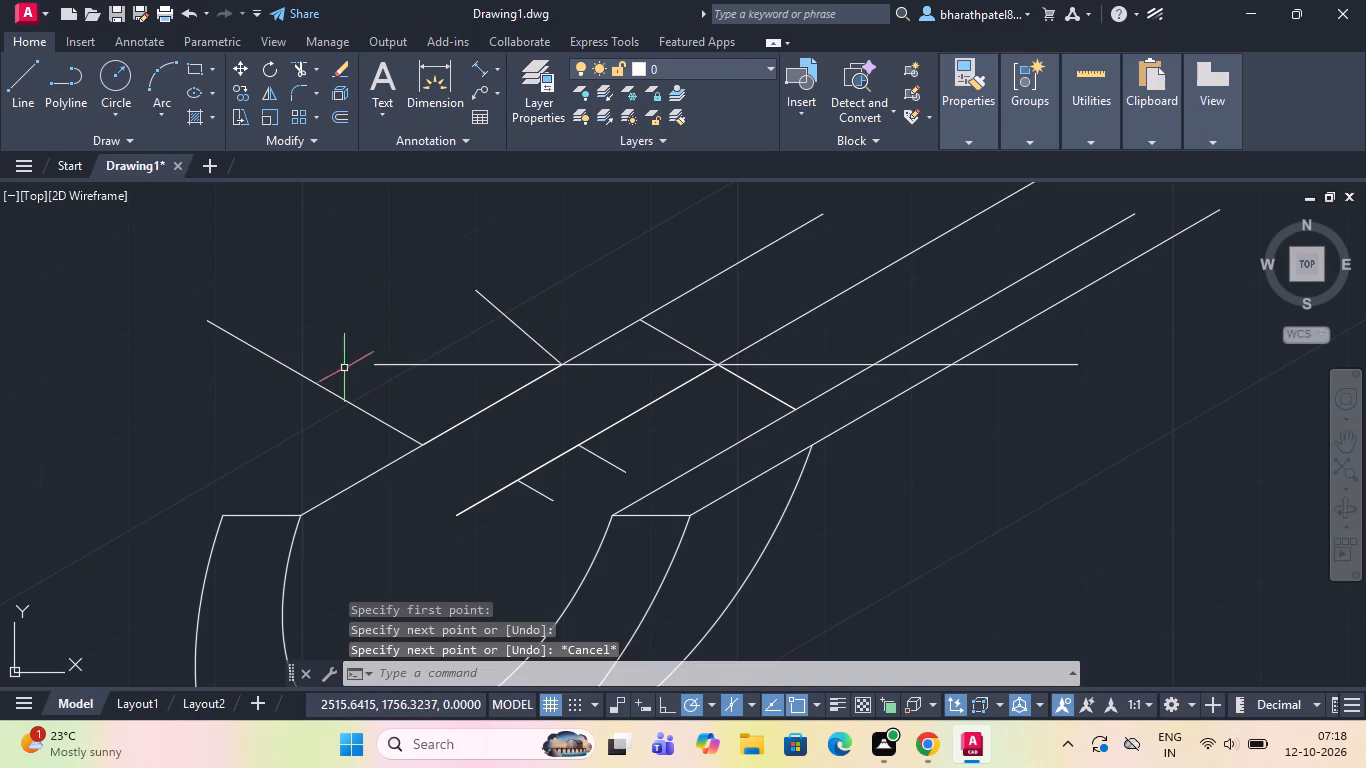
pyautogui.click(485, 65)
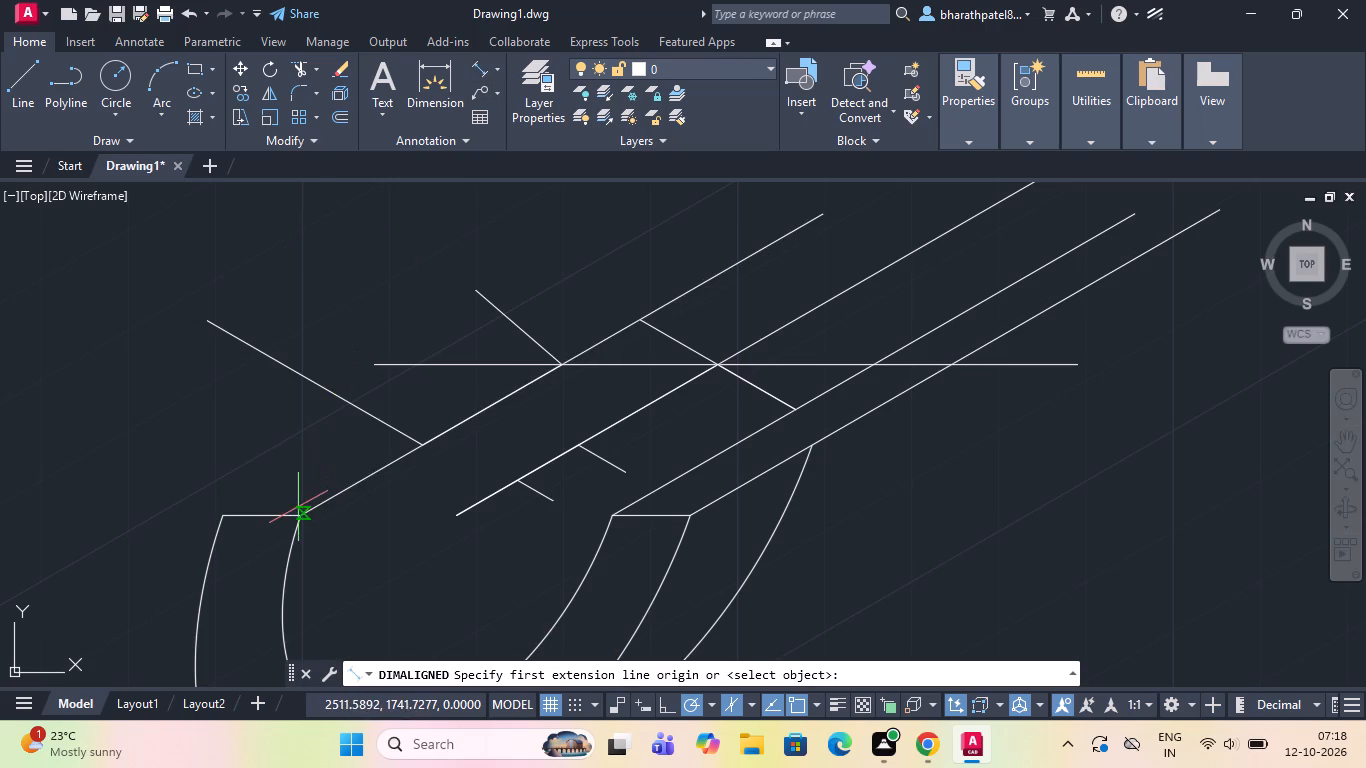
pyautogui.moveTo(300, 511); pyautogui.dragTo(310, 498)
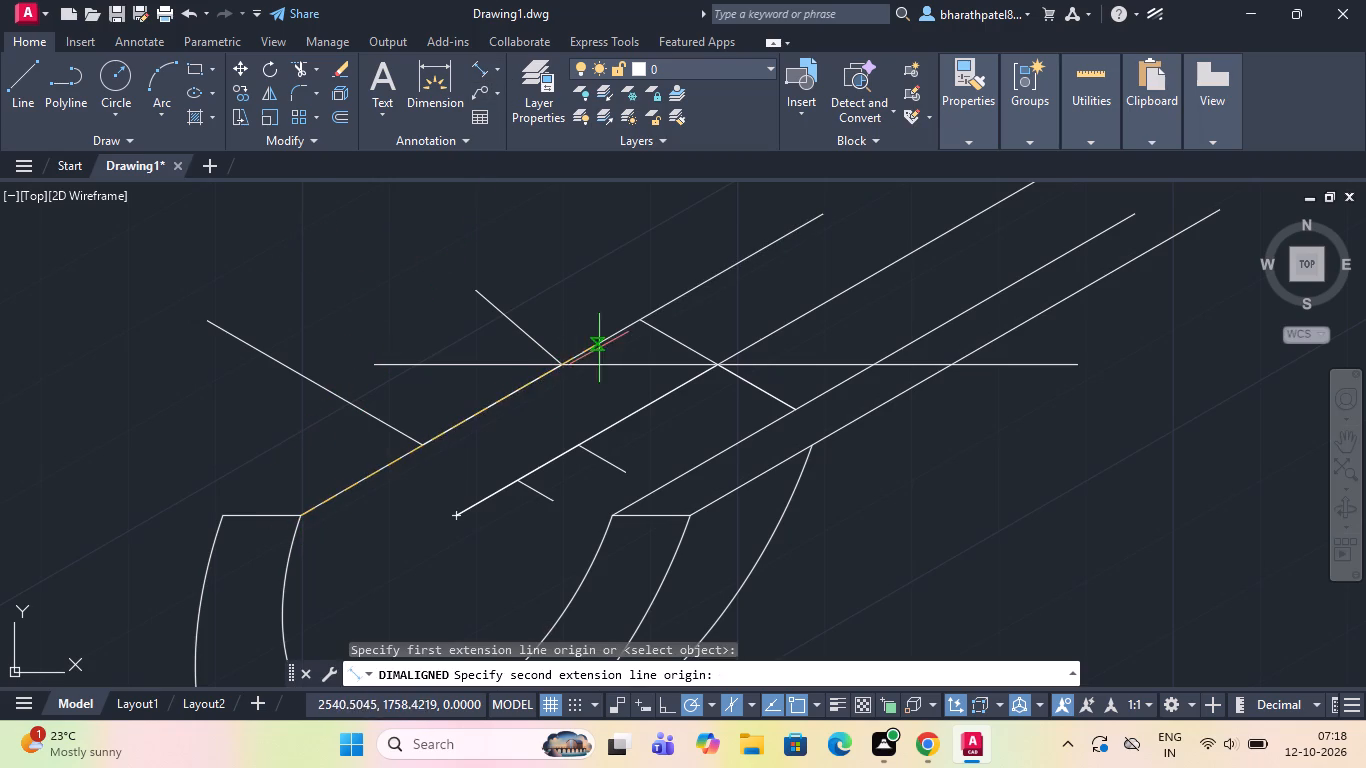
pyautogui.scroll(3, 567, 370)
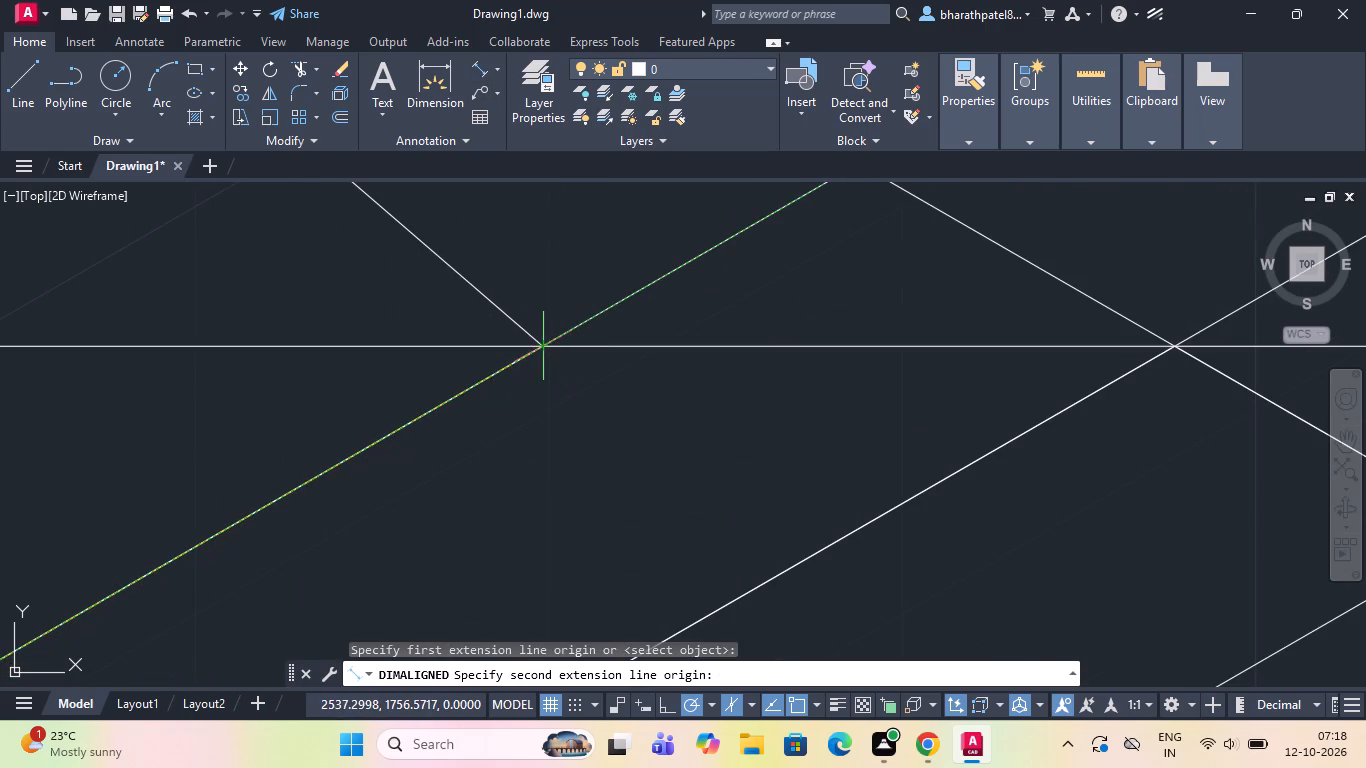
pyautogui.click(539, 348)
pyautogui.scroll(-4, 539, 347)
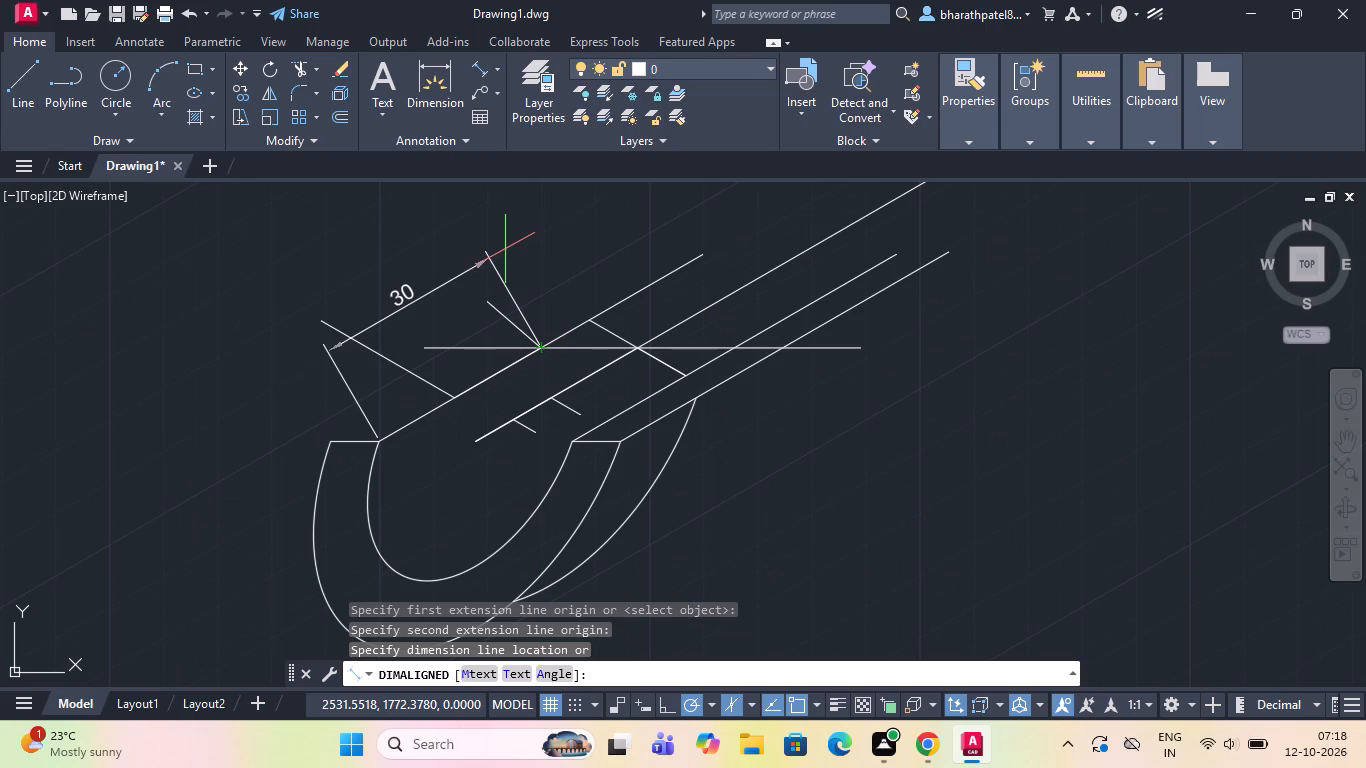
pyautogui.press('Escape')
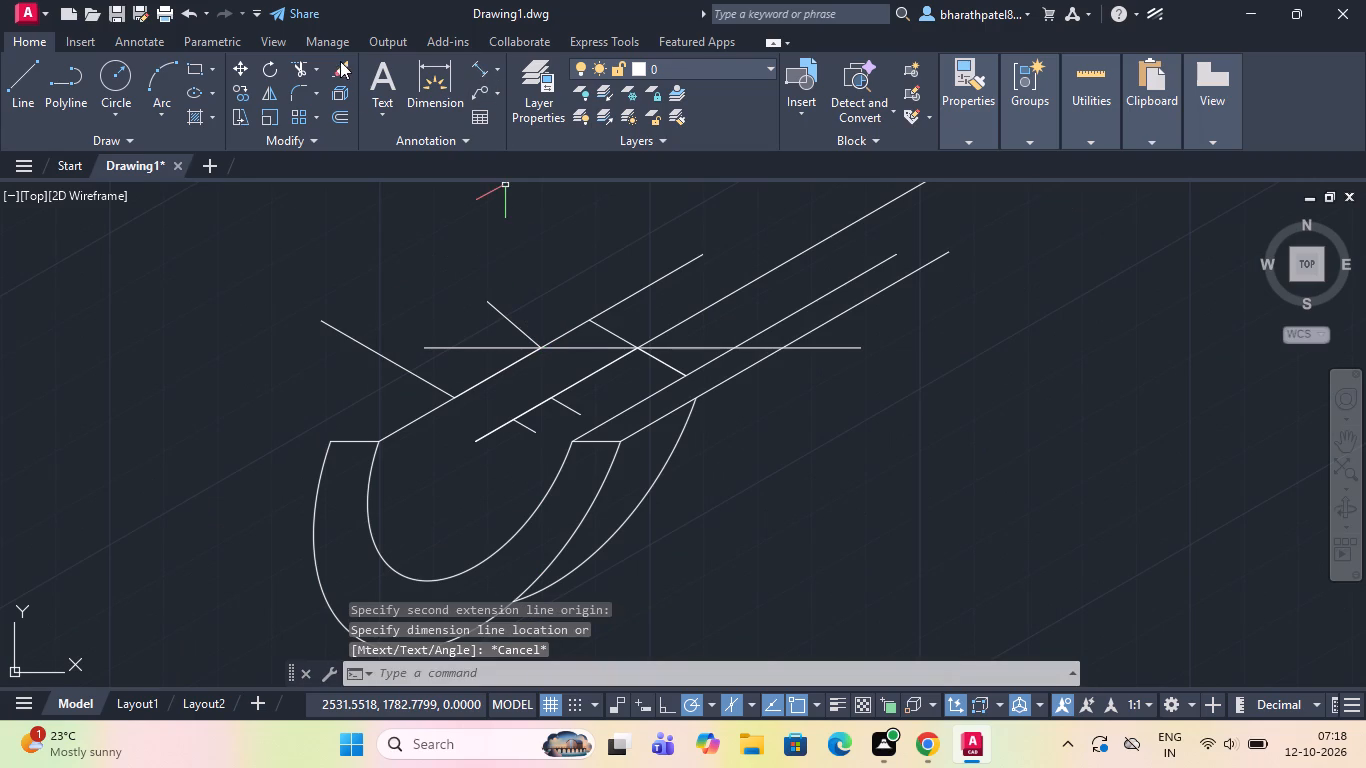
# Trim away the two slanted lines outside the upper inclined edge and both halves of the cross line through the horizontal line's centre point.
pyautogui.click(302, 73)
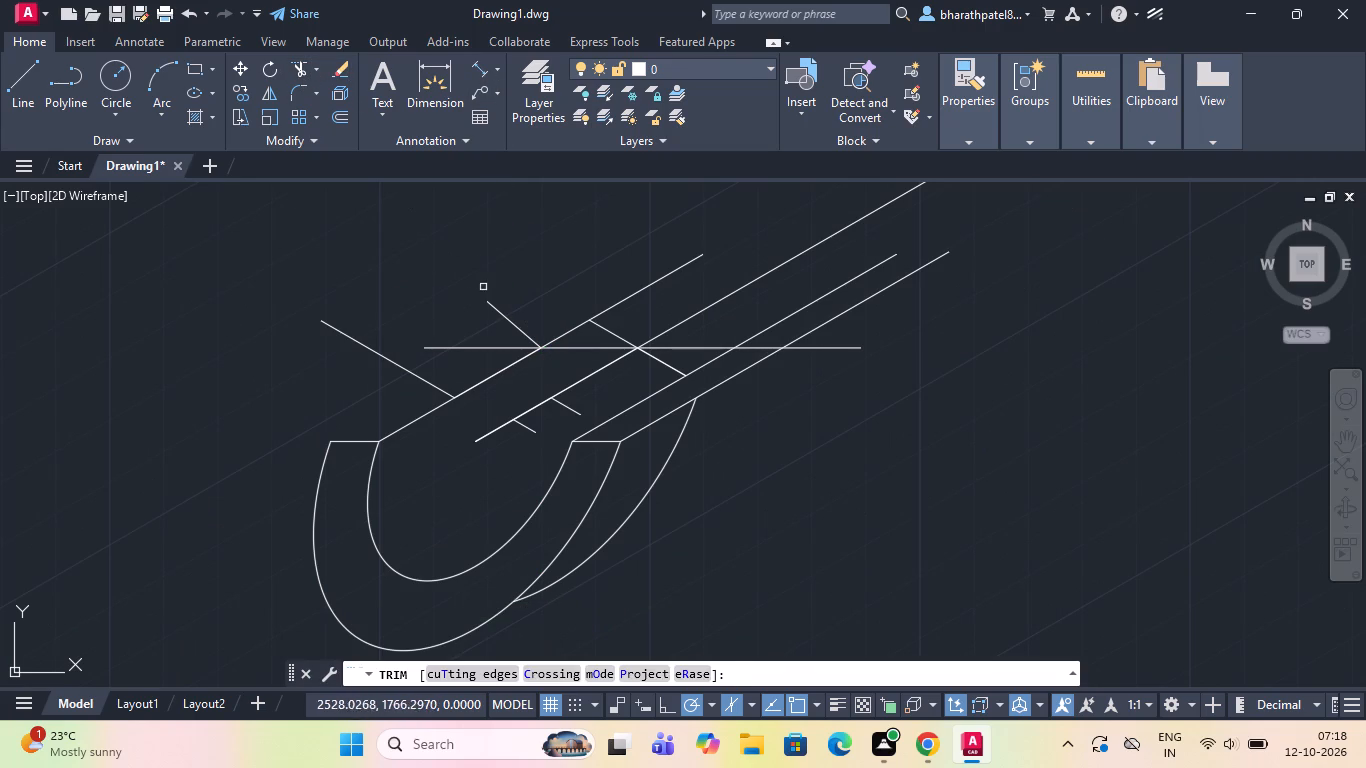
pyautogui.click(504, 314)
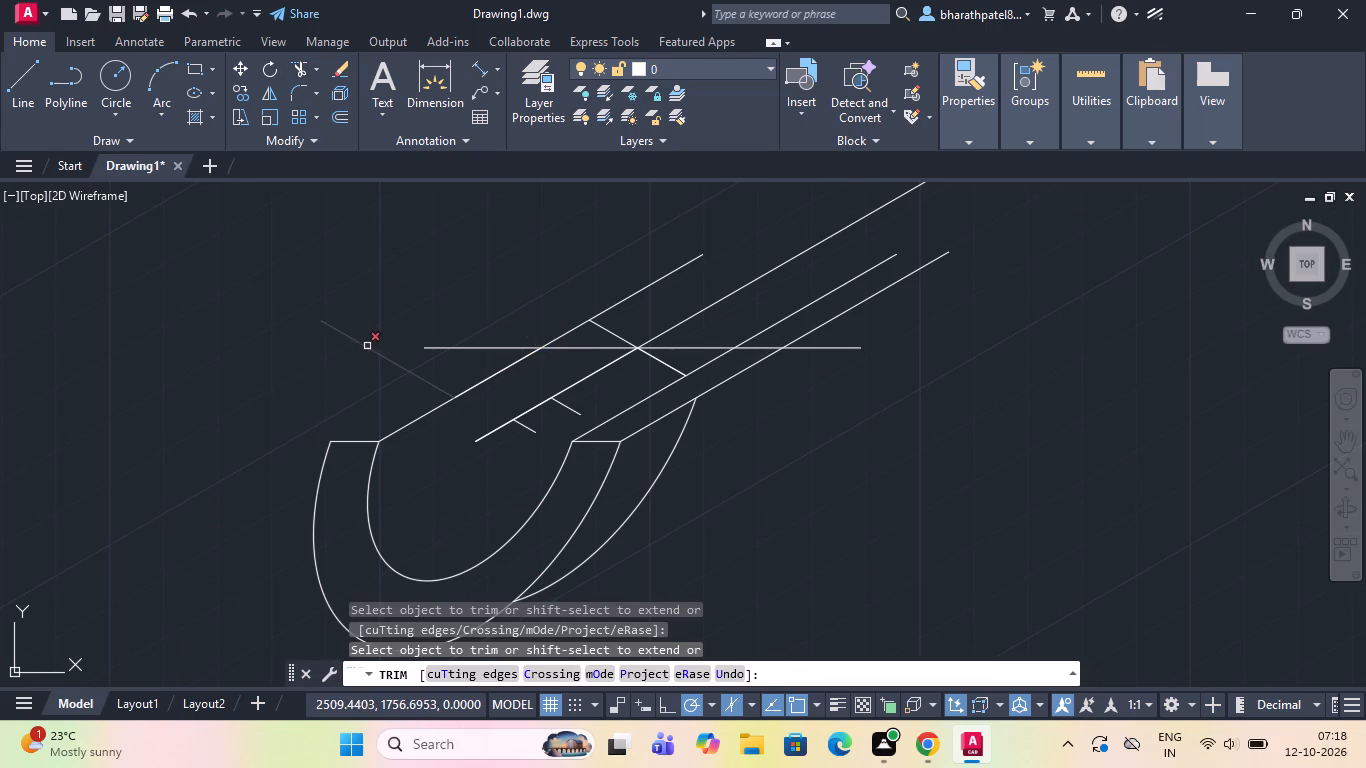
pyautogui.click(369, 345)
pyautogui.scroll(3, 601, 339)
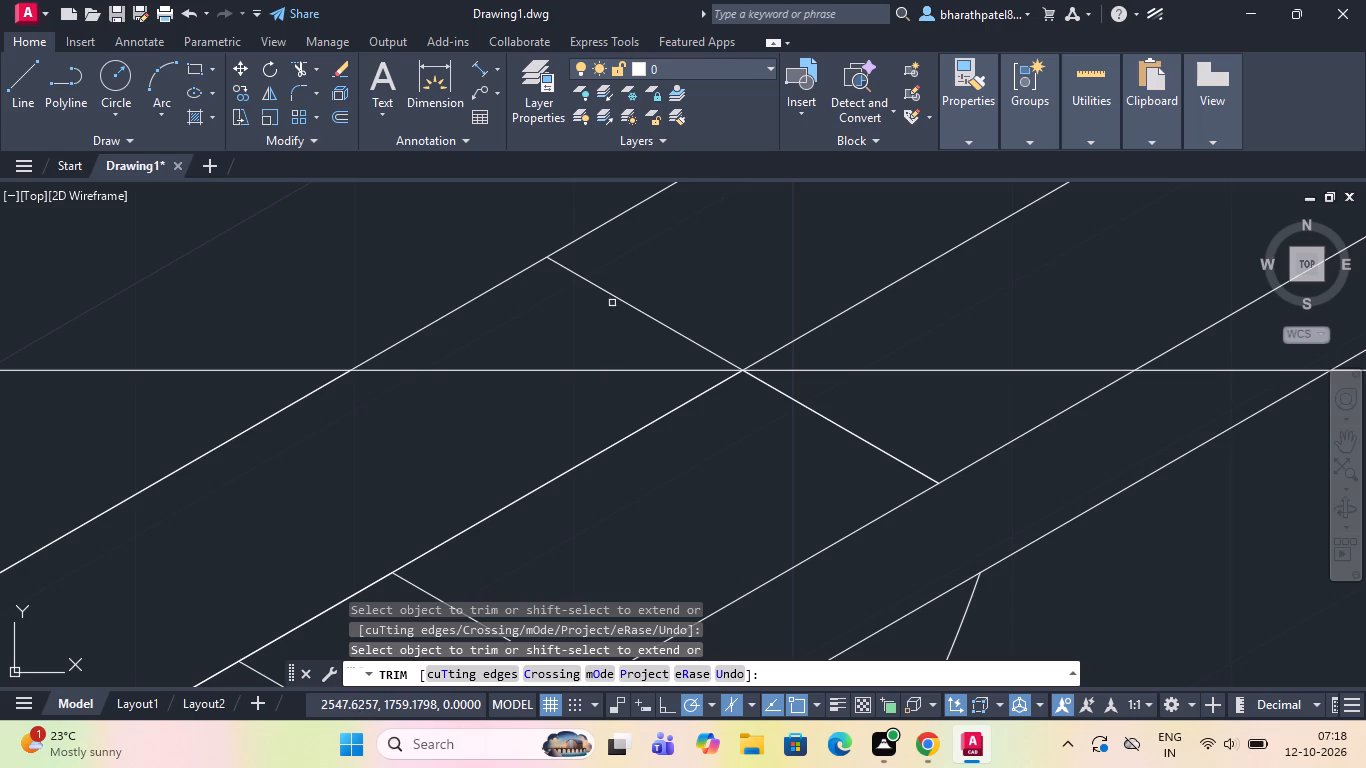
pyautogui.click(614, 295)
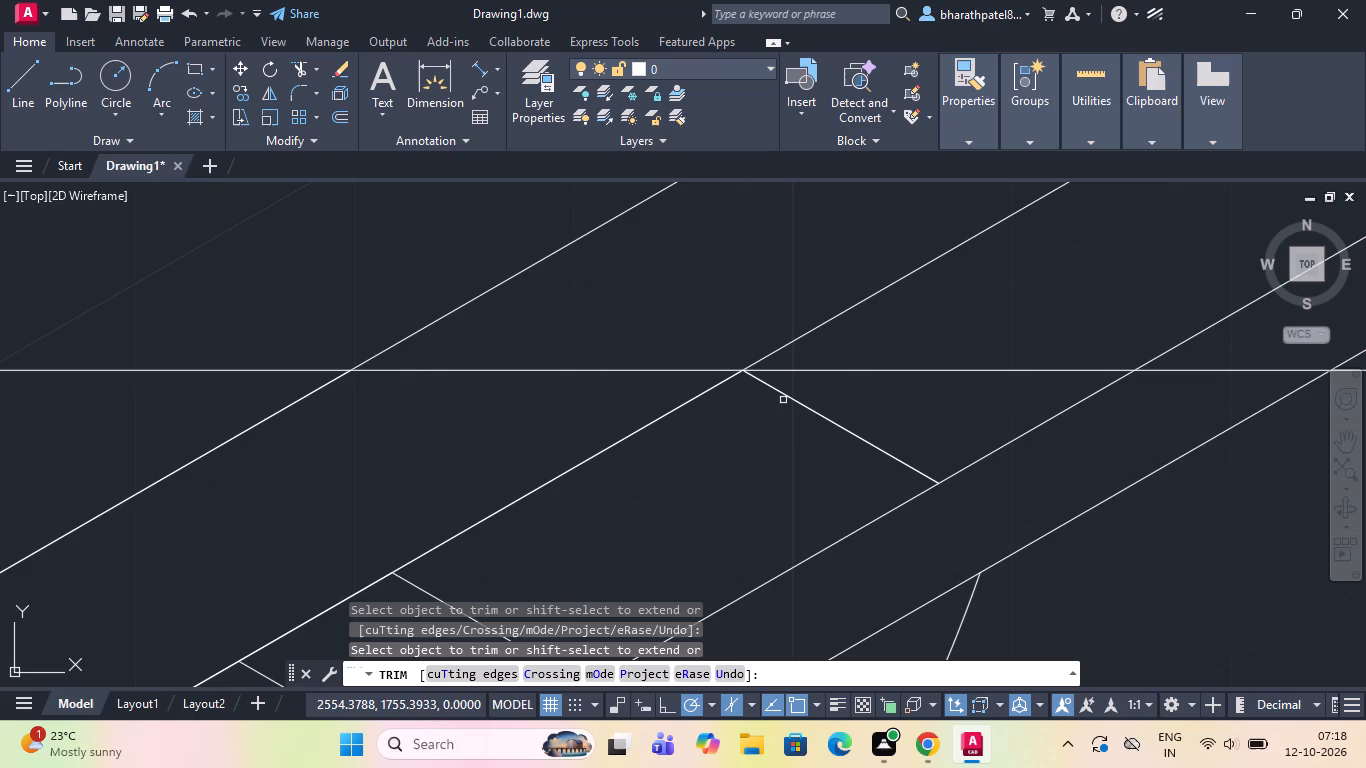
pyautogui.click(783, 395)
pyautogui.click(783, 395)
pyautogui.scroll(-3, 783, 401)
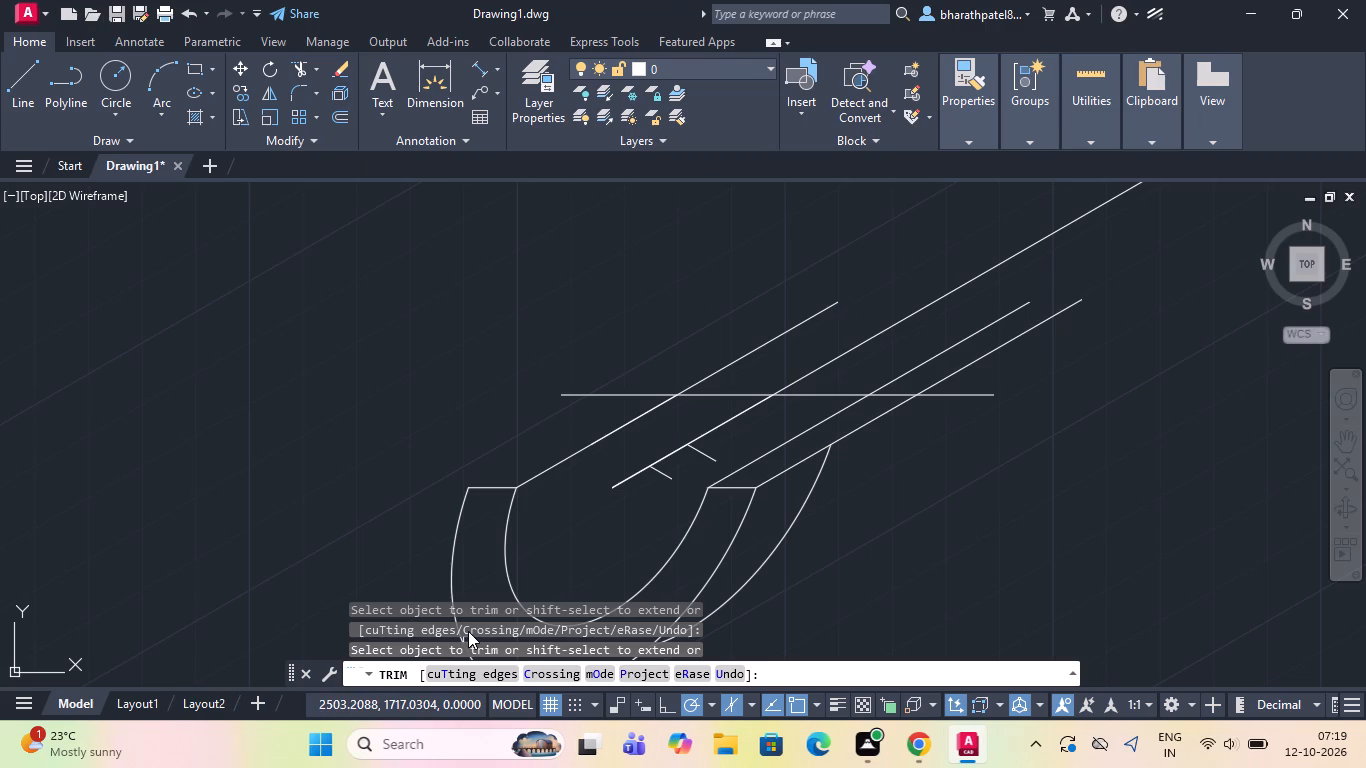
pyautogui.press('e')
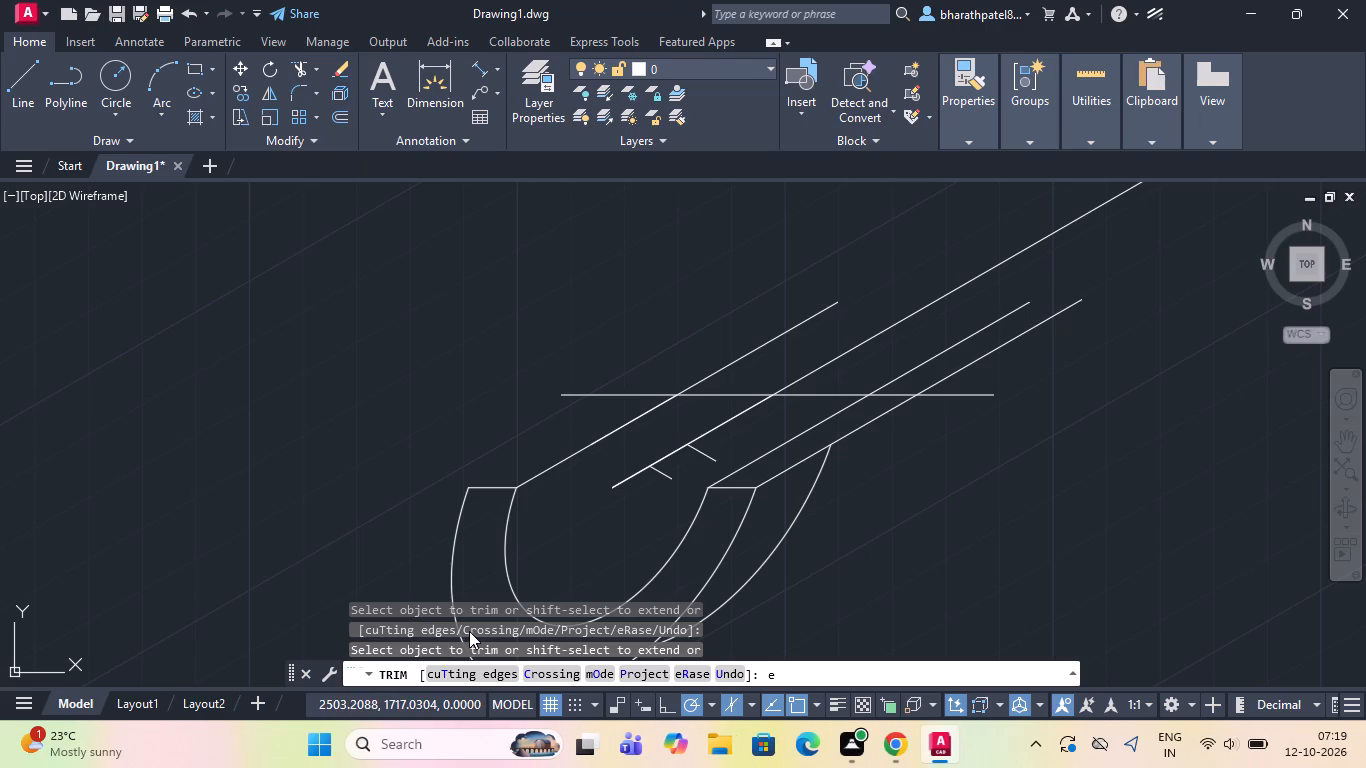
pyautogui.press('Escape')
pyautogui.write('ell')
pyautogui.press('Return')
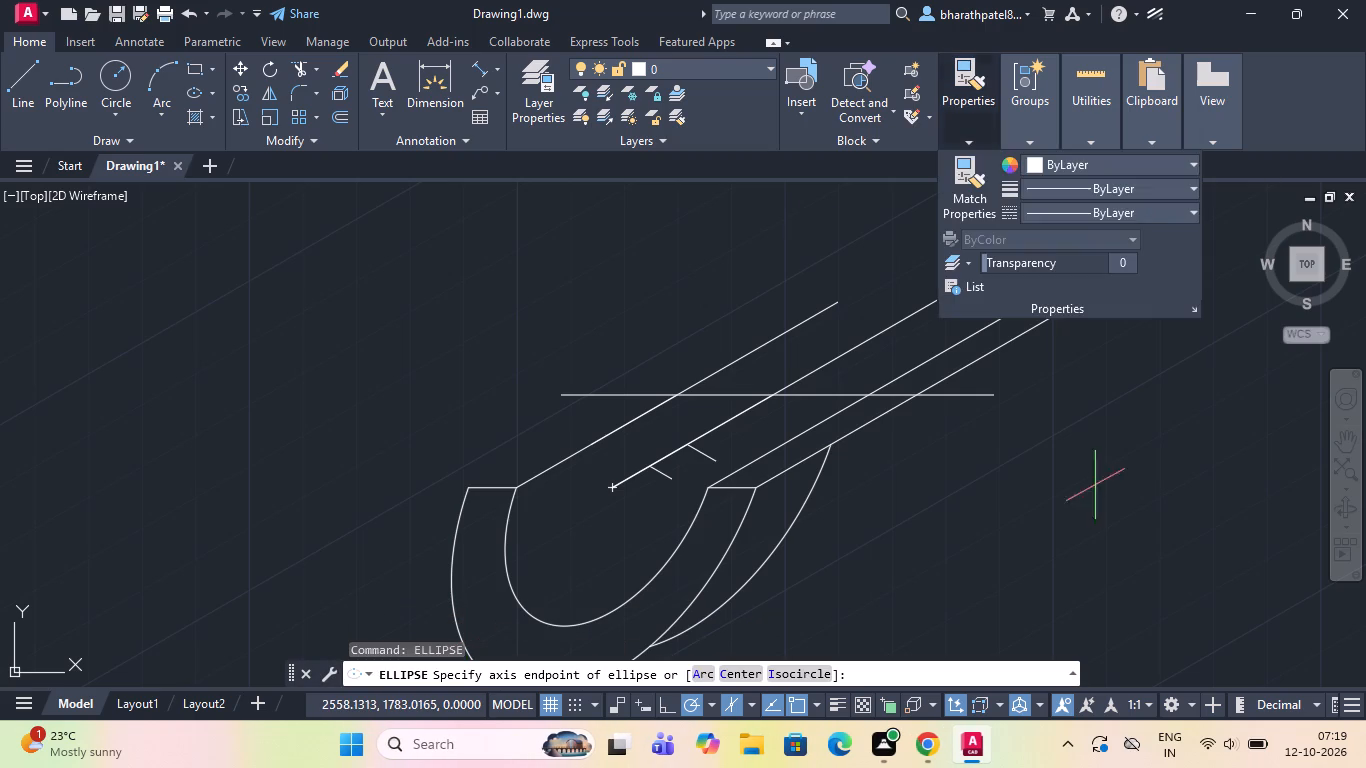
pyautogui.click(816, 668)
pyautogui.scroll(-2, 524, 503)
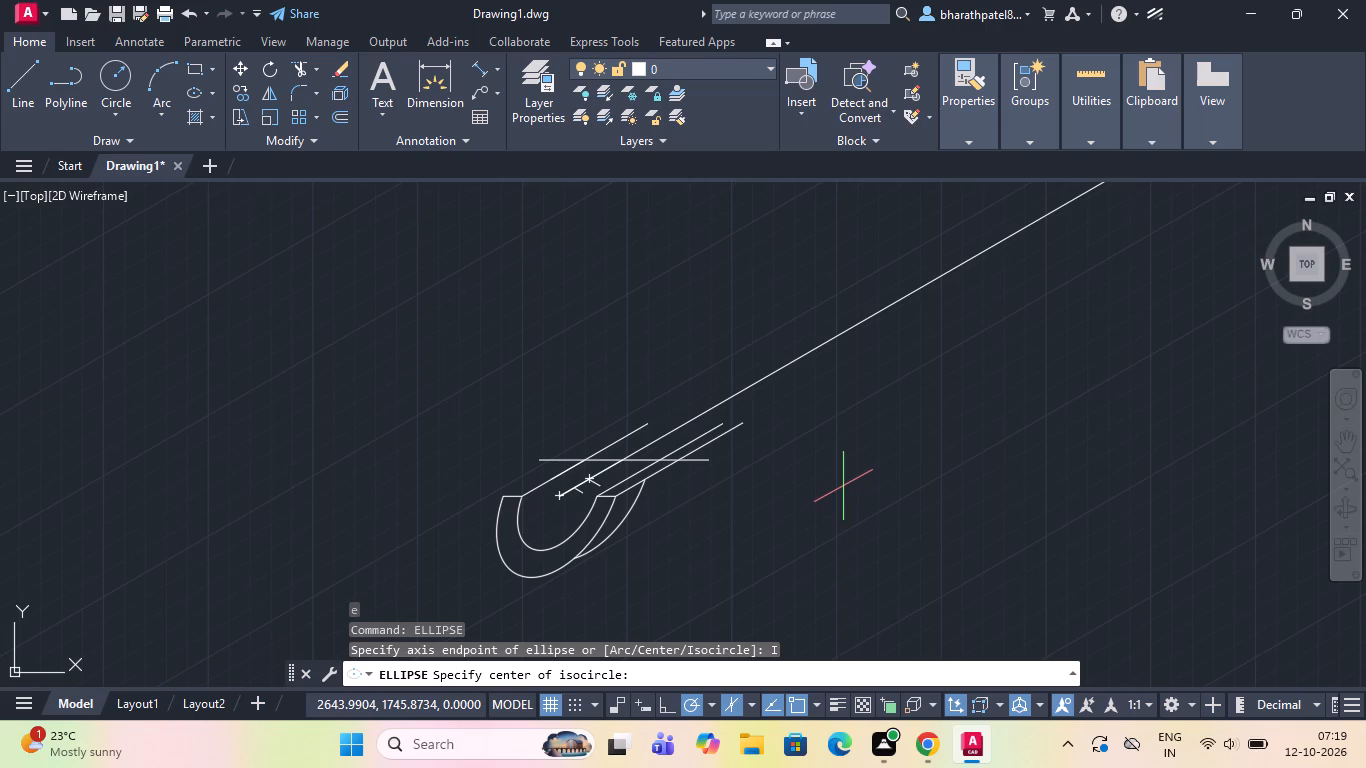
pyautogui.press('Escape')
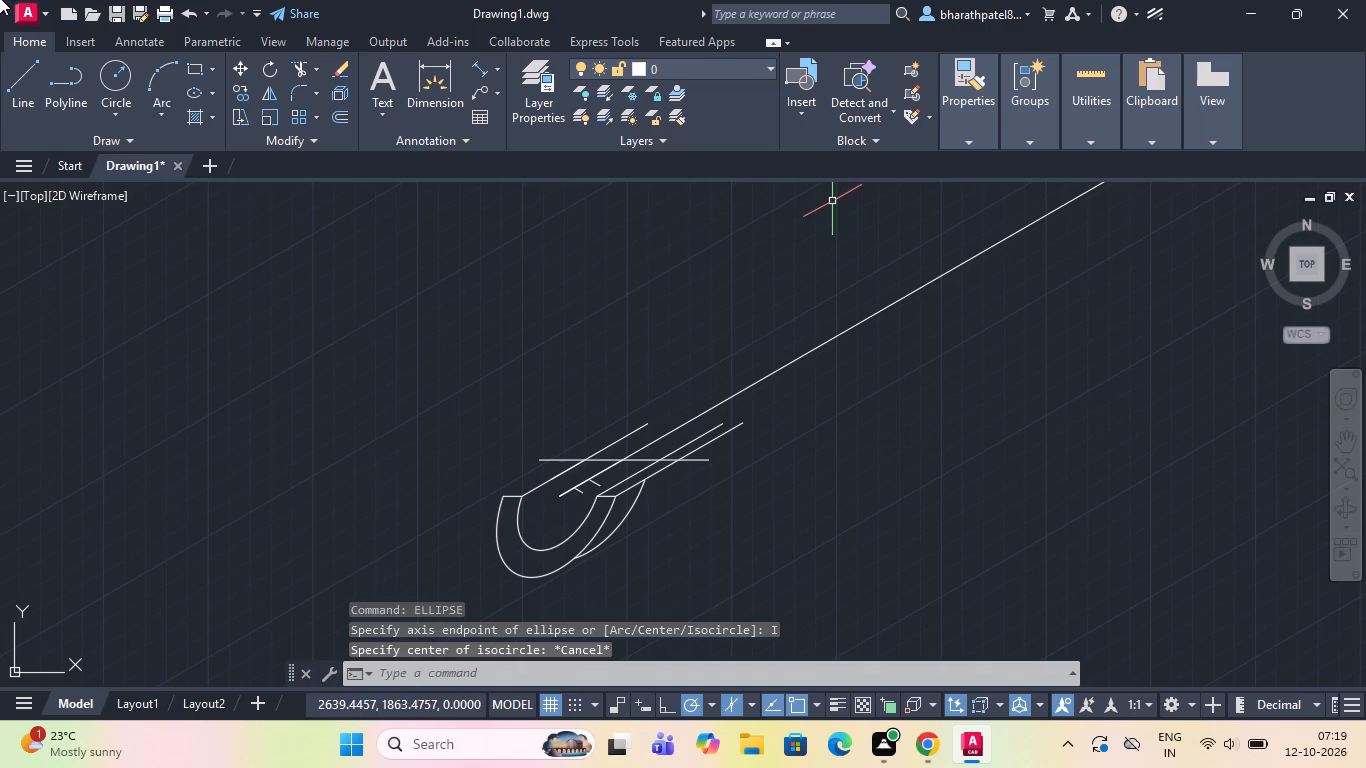
# Draw a 44-unit horizontal line at 0° from the intersection of the centre line and the horizontal line.
pyautogui.click(18, 78)
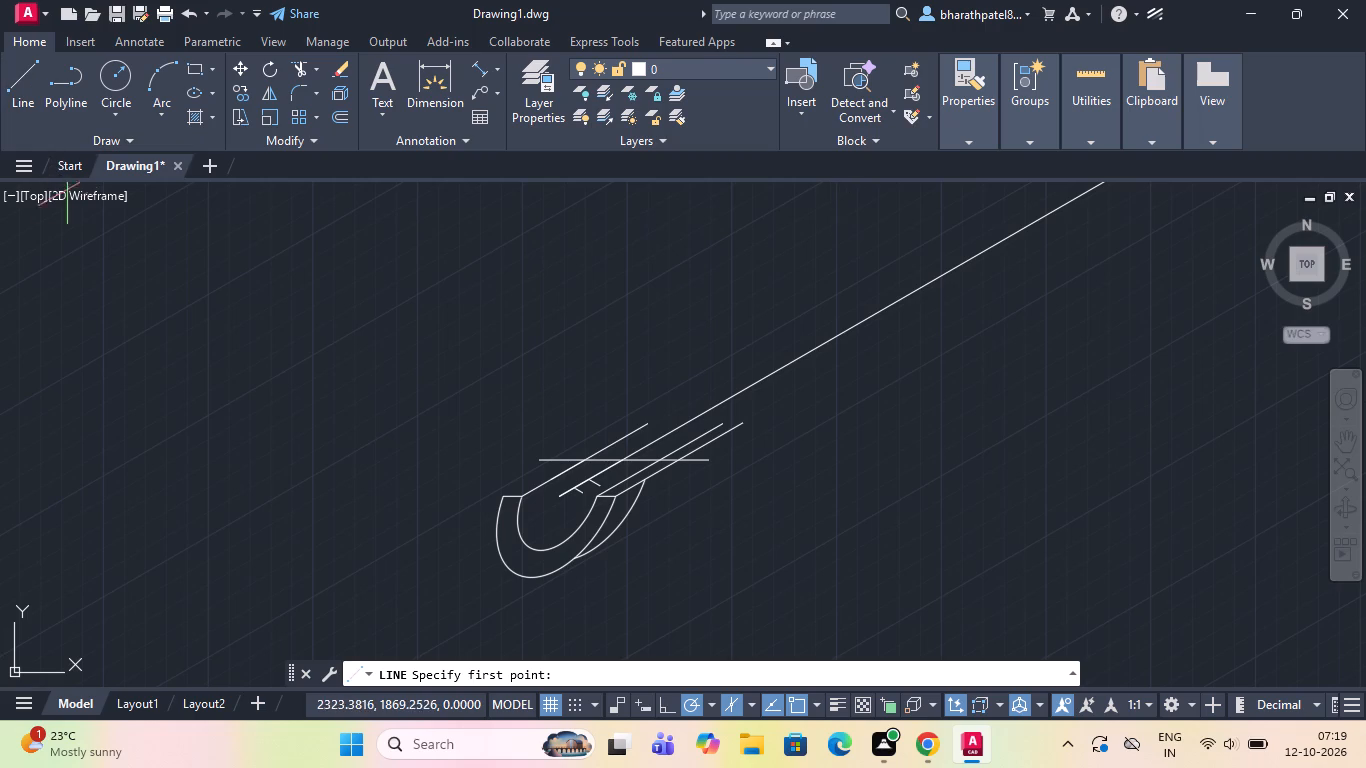
pyautogui.scroll(2, 767, 509)
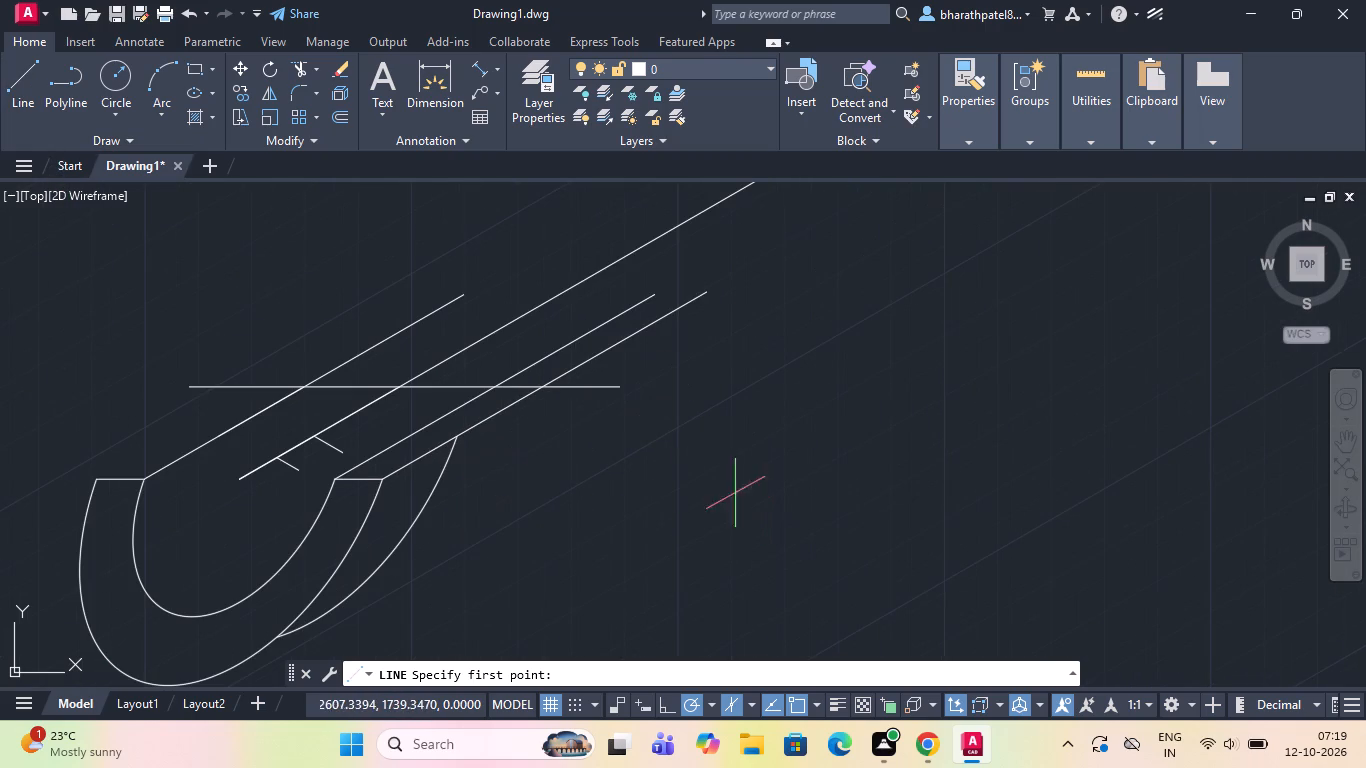
pyautogui.click(398, 389)
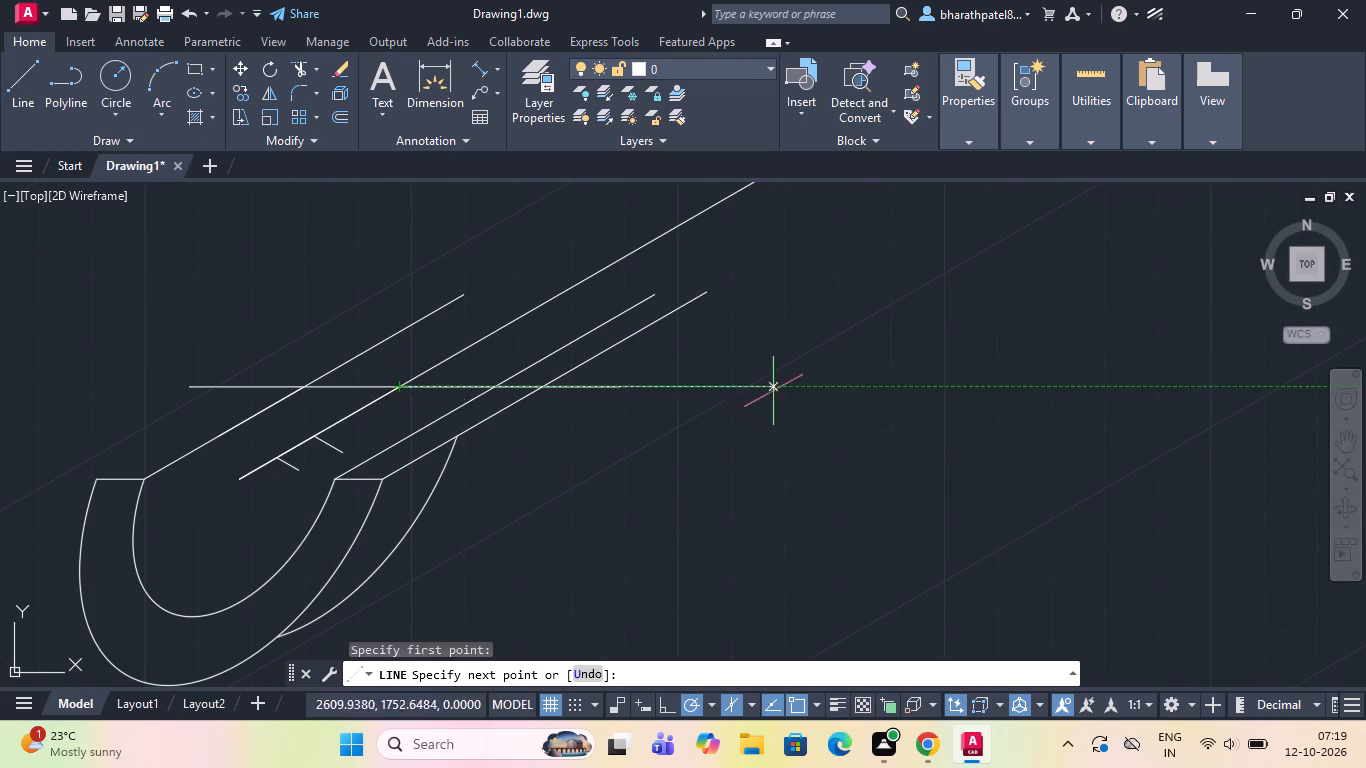
pyautogui.write('44')
pyautogui.press('Return')
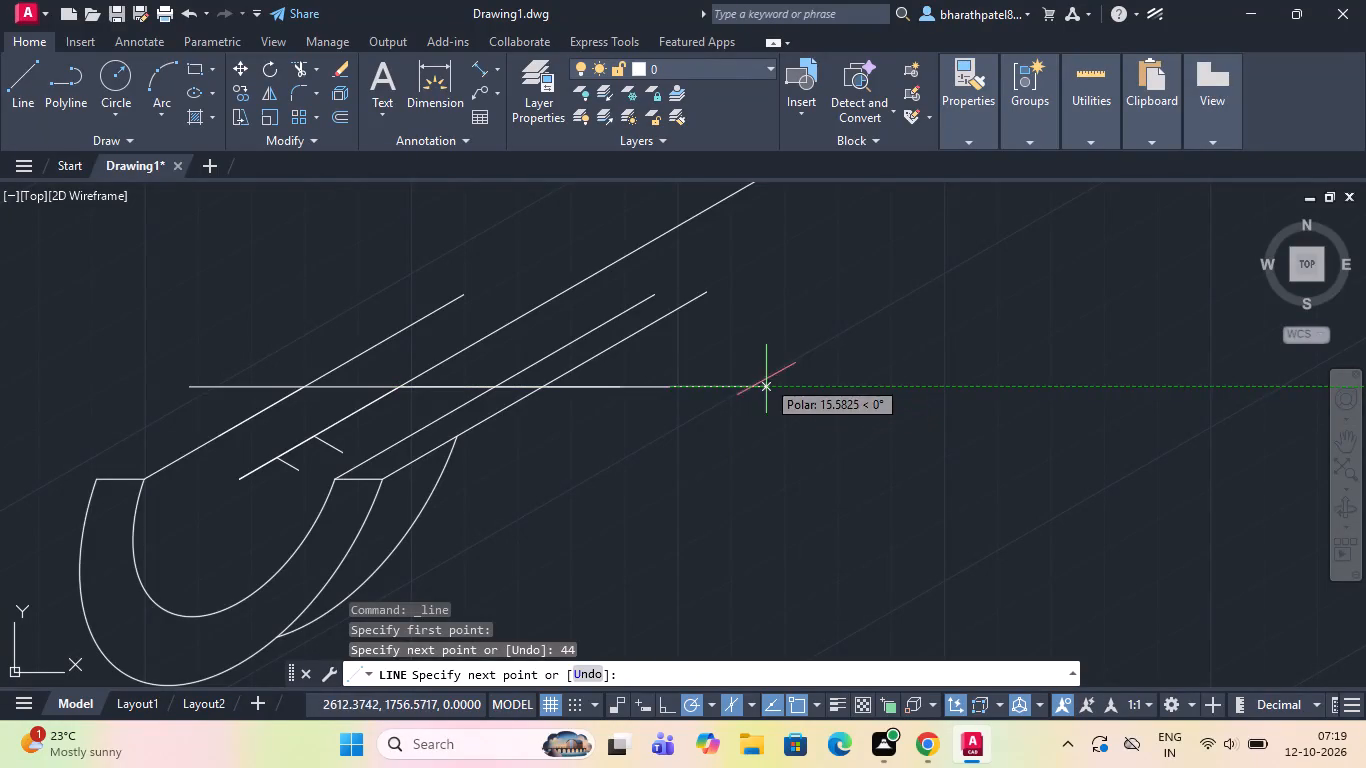
pyautogui.scroll(2, 651, 360)
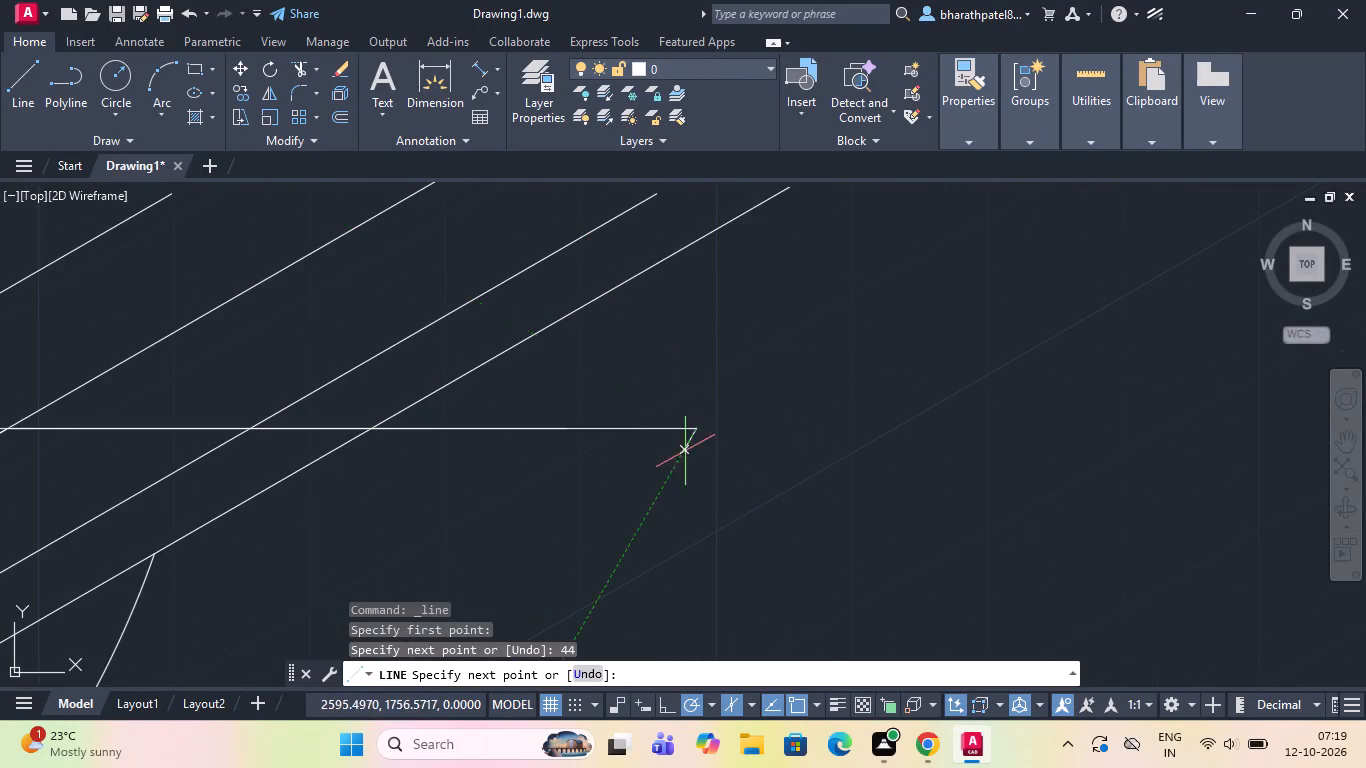
pyautogui.scroll(4, 697, 431)
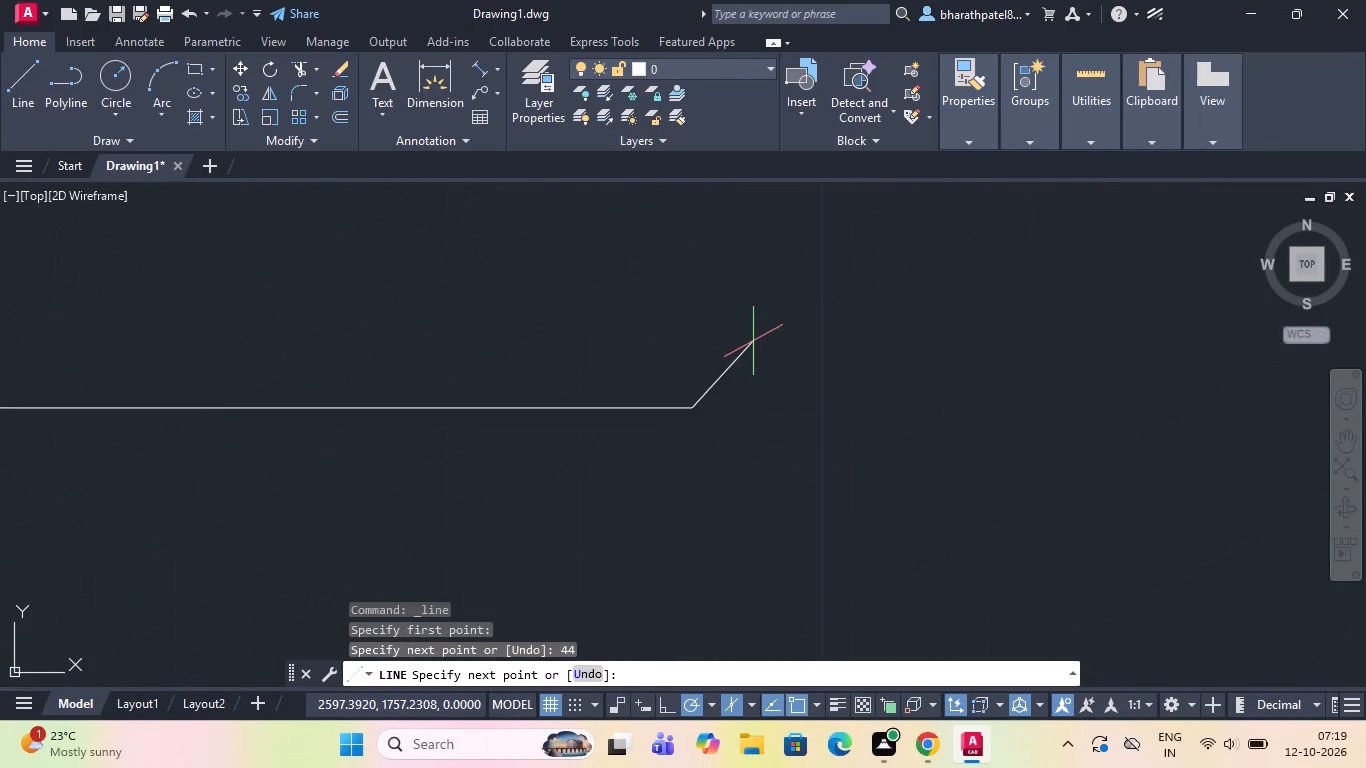
pyautogui.press('Escape')
# Draw a 44-unit horizontal line at 180° from the intersection of the centre line and the horizontal line.
pyautogui.click(16, 73)
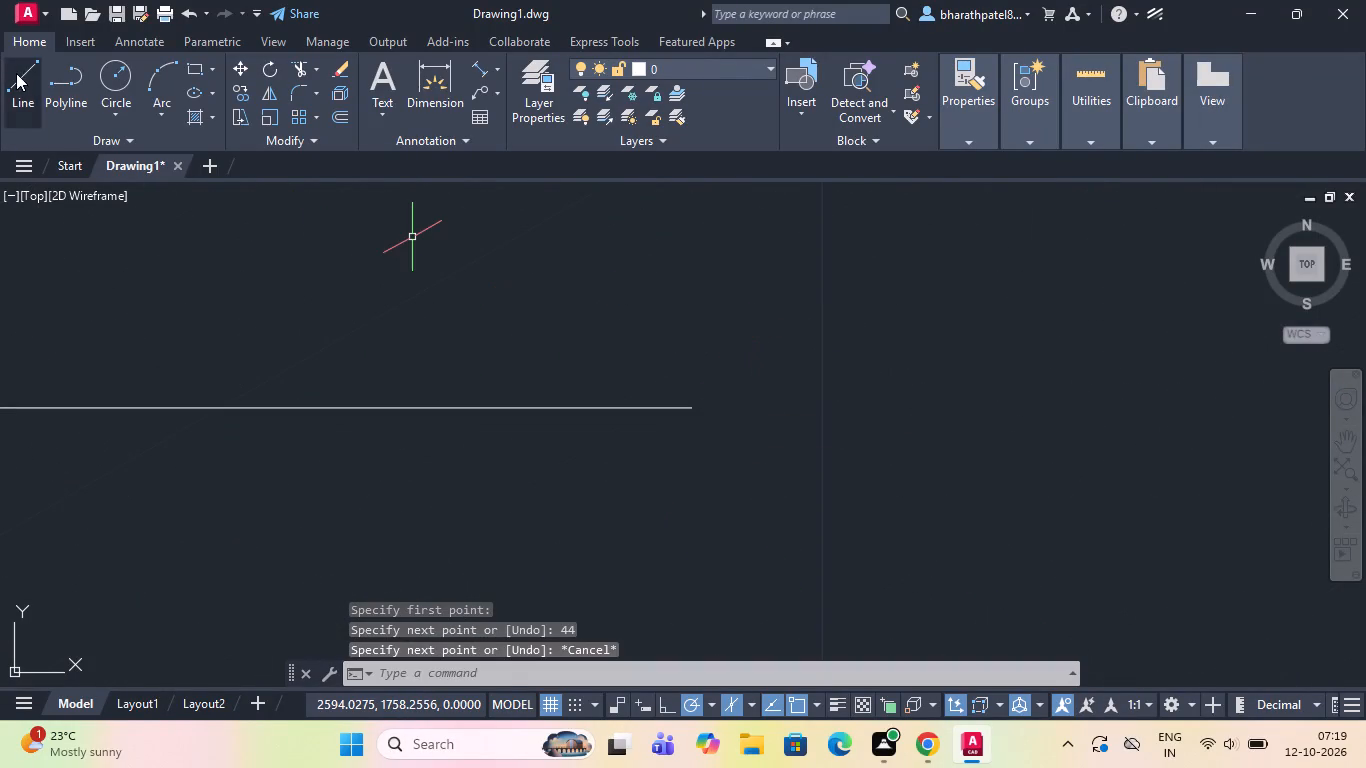
pyautogui.scroll(-7, 893, 437)
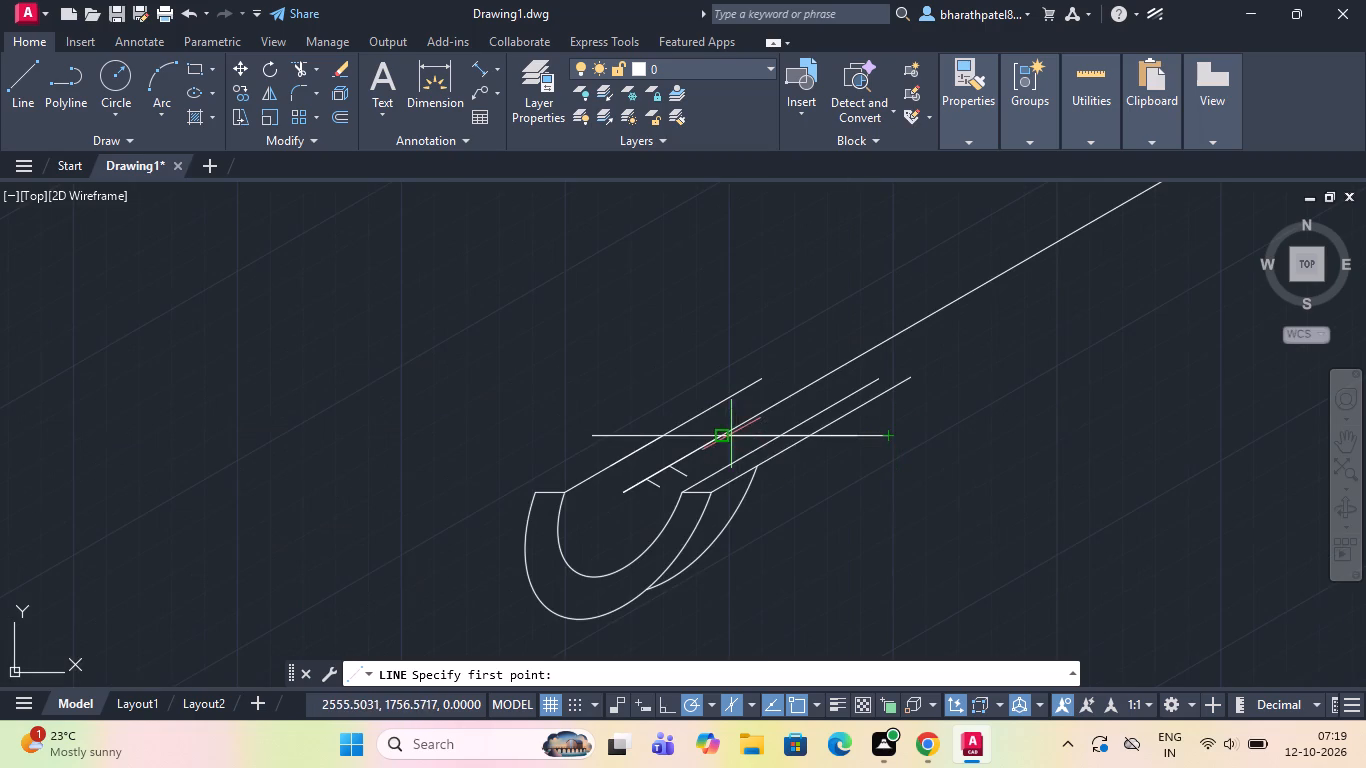
pyautogui.scroll(5, 731, 434)
pyautogui.click(627, 438)
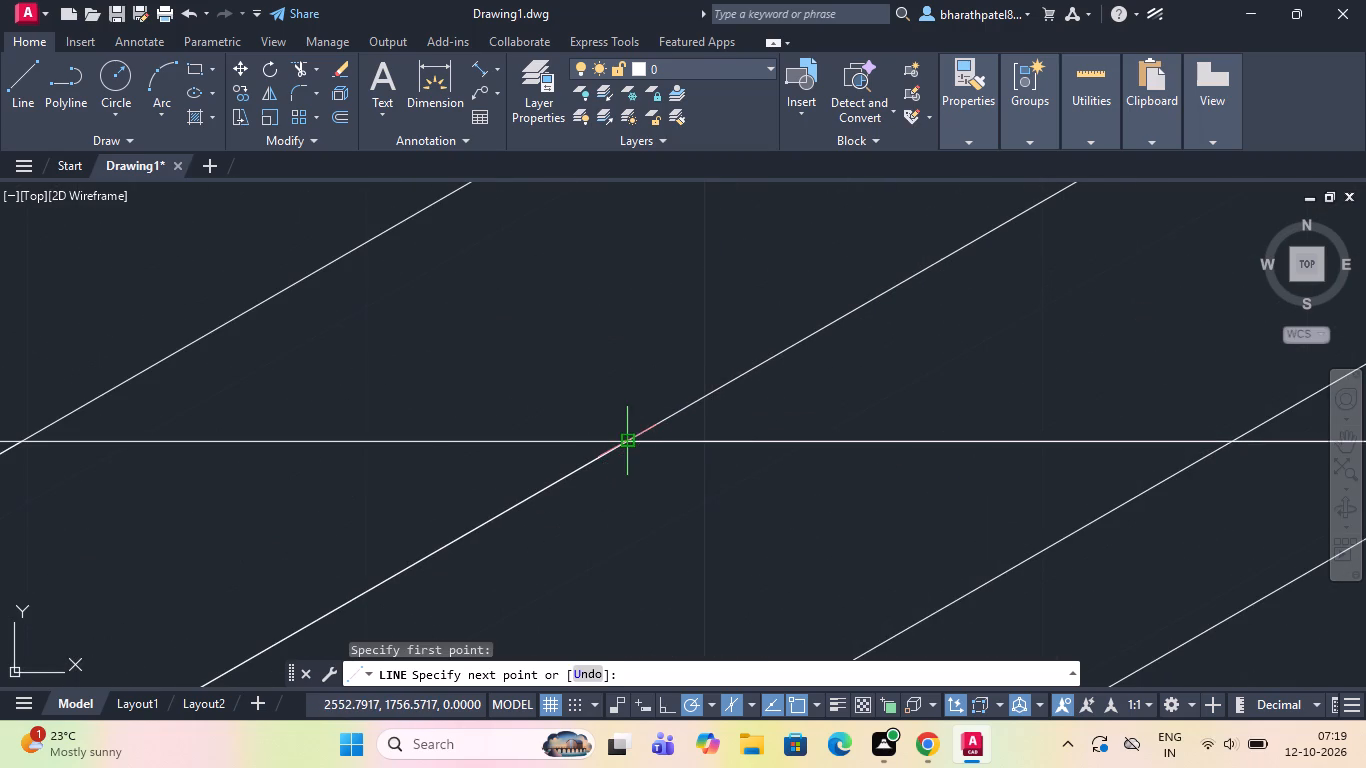
pyautogui.scroll(-5, 627, 438)
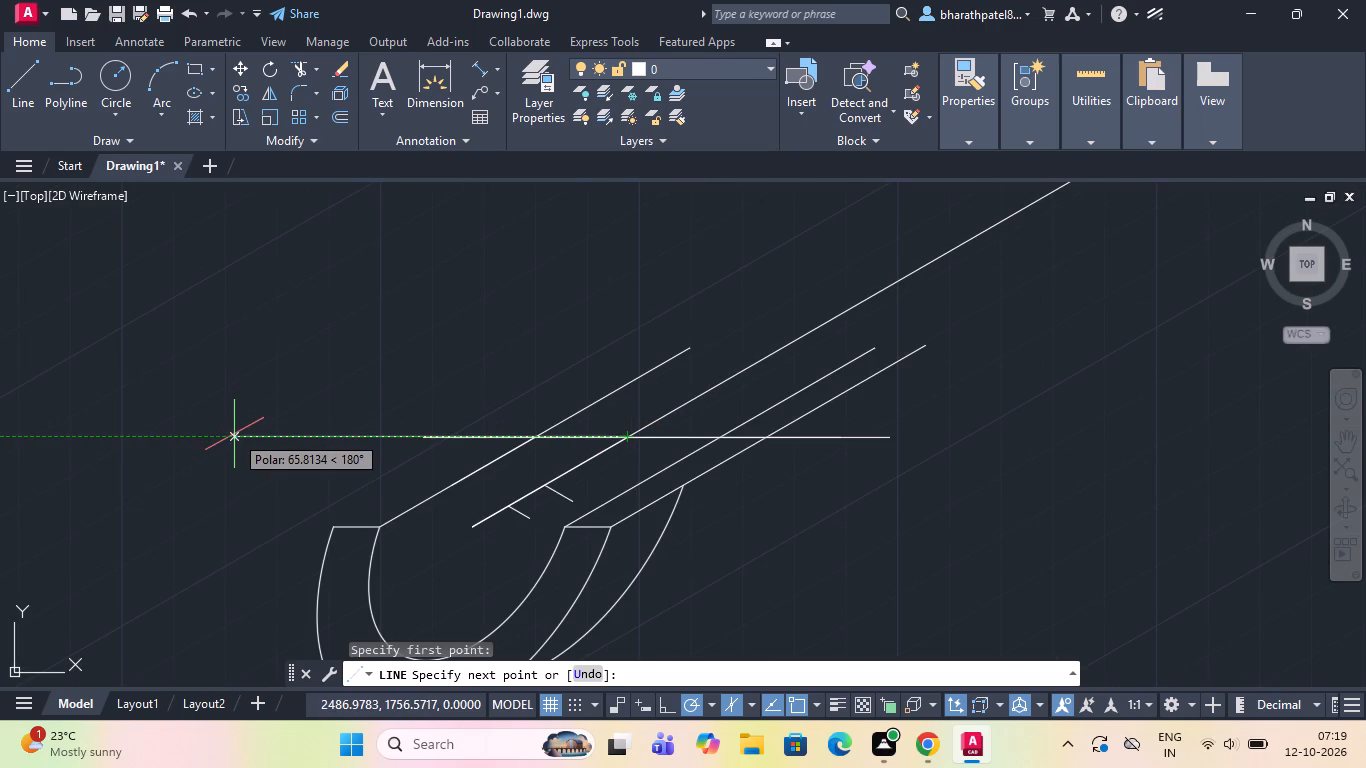
pyautogui.write('44')
pyautogui.press('Return')
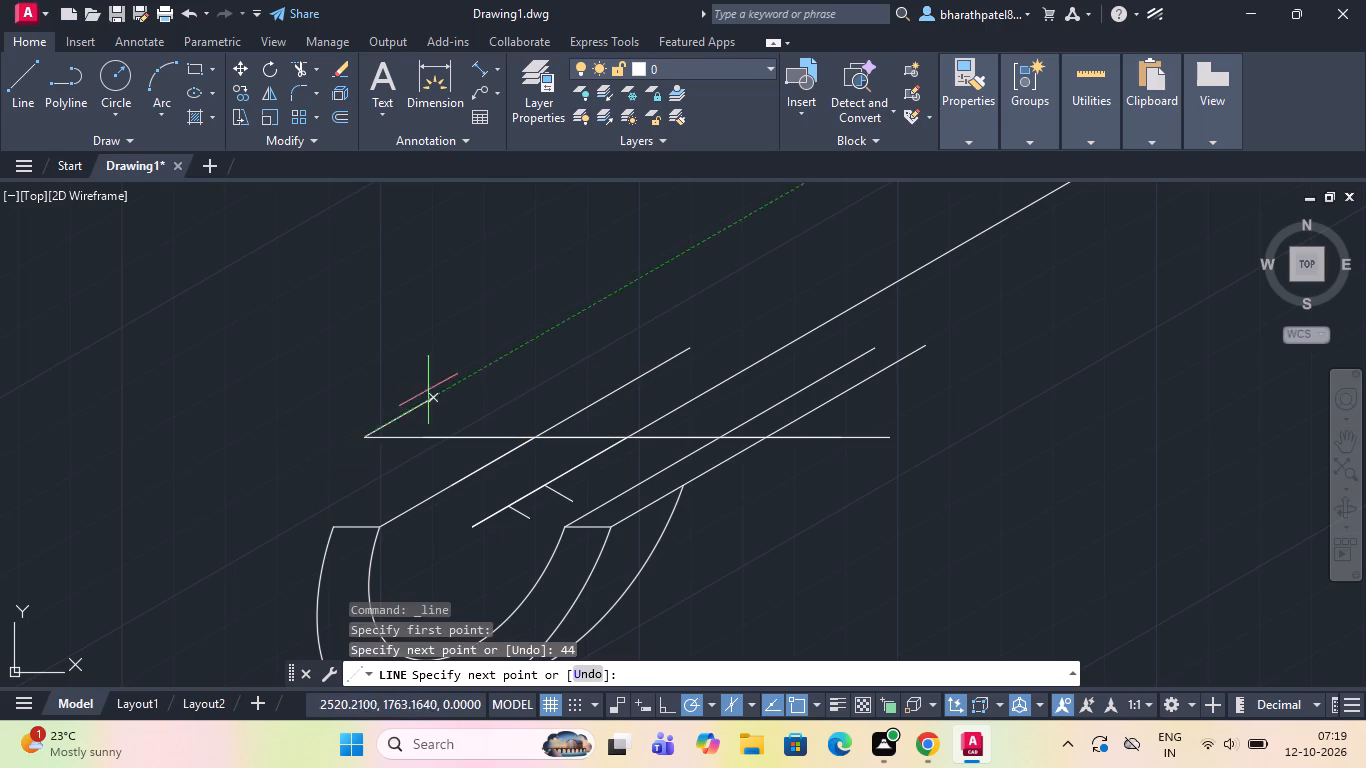
pyautogui.scroll(4, 428, 419)
pyautogui.scroll(-3, 428, 419)
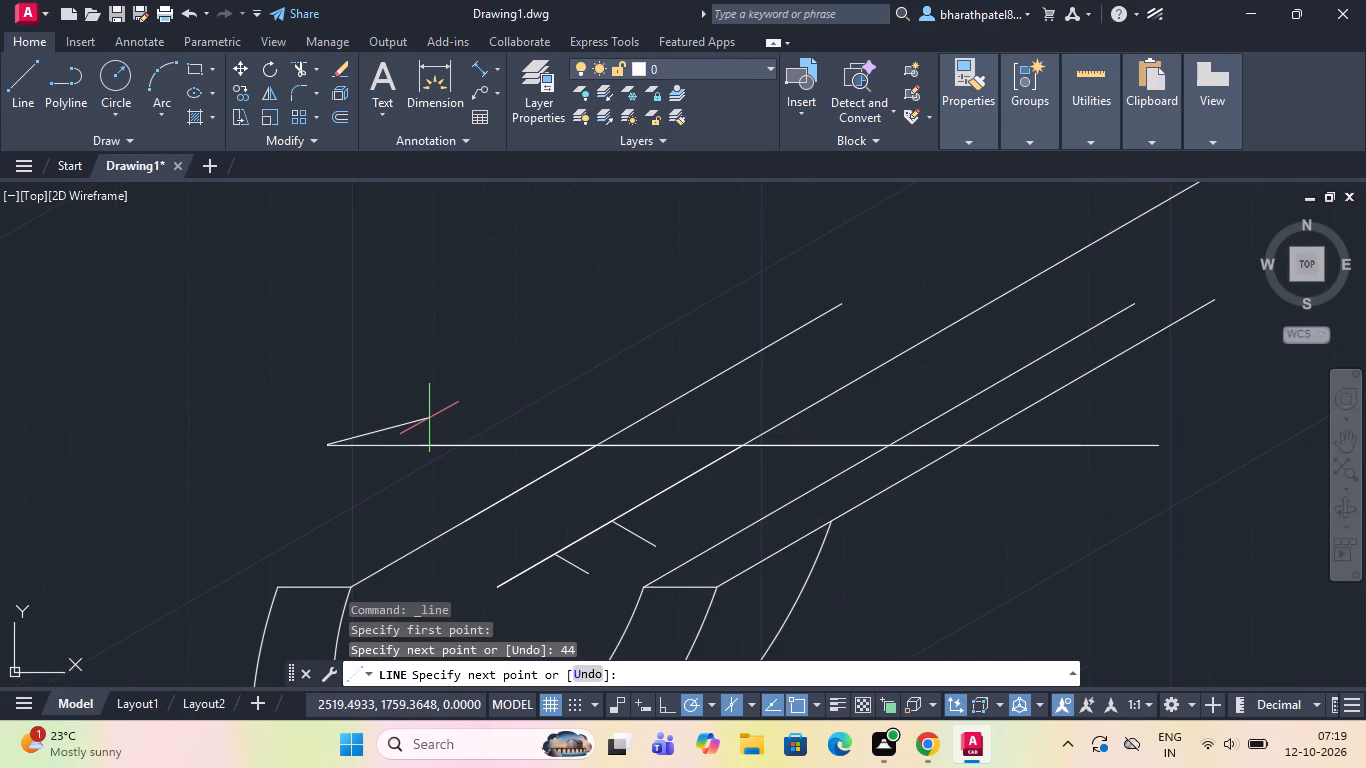
pyautogui.press('Escape')
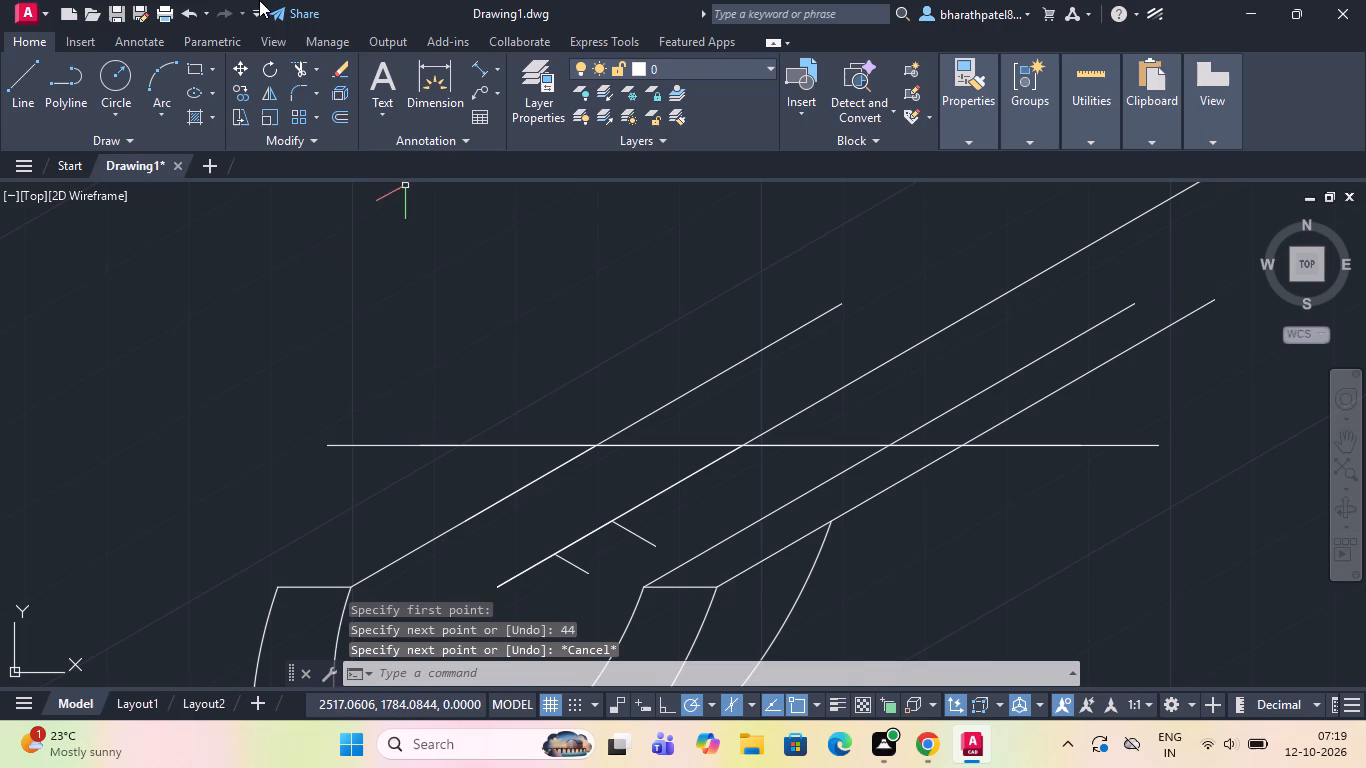
# Draw a 16-unit-diameter isocircle in the top isoplane, centred on the right end of the horizontal line.
pyautogui.write('ell')
pyautogui.press('Return')
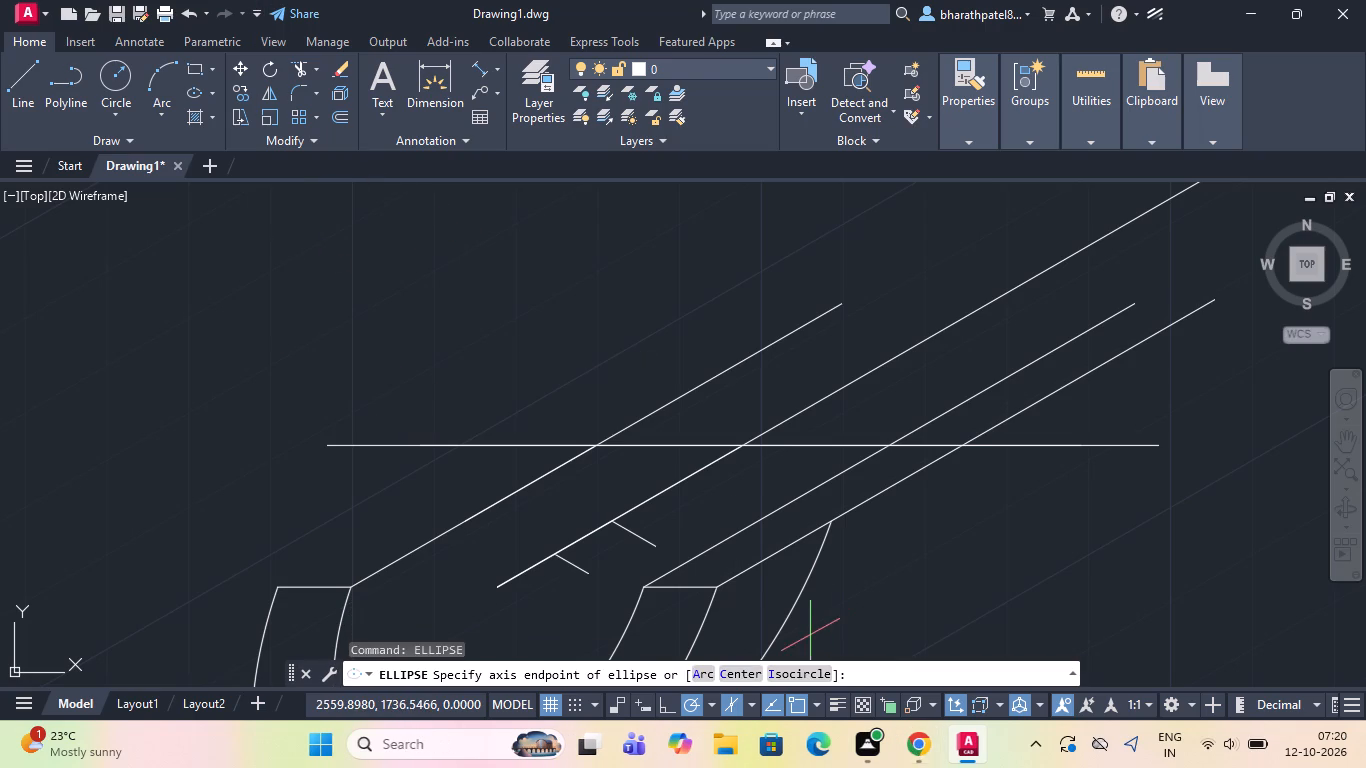
pyautogui.click(790, 675)
pyautogui.scroll(-2, 471, 367)
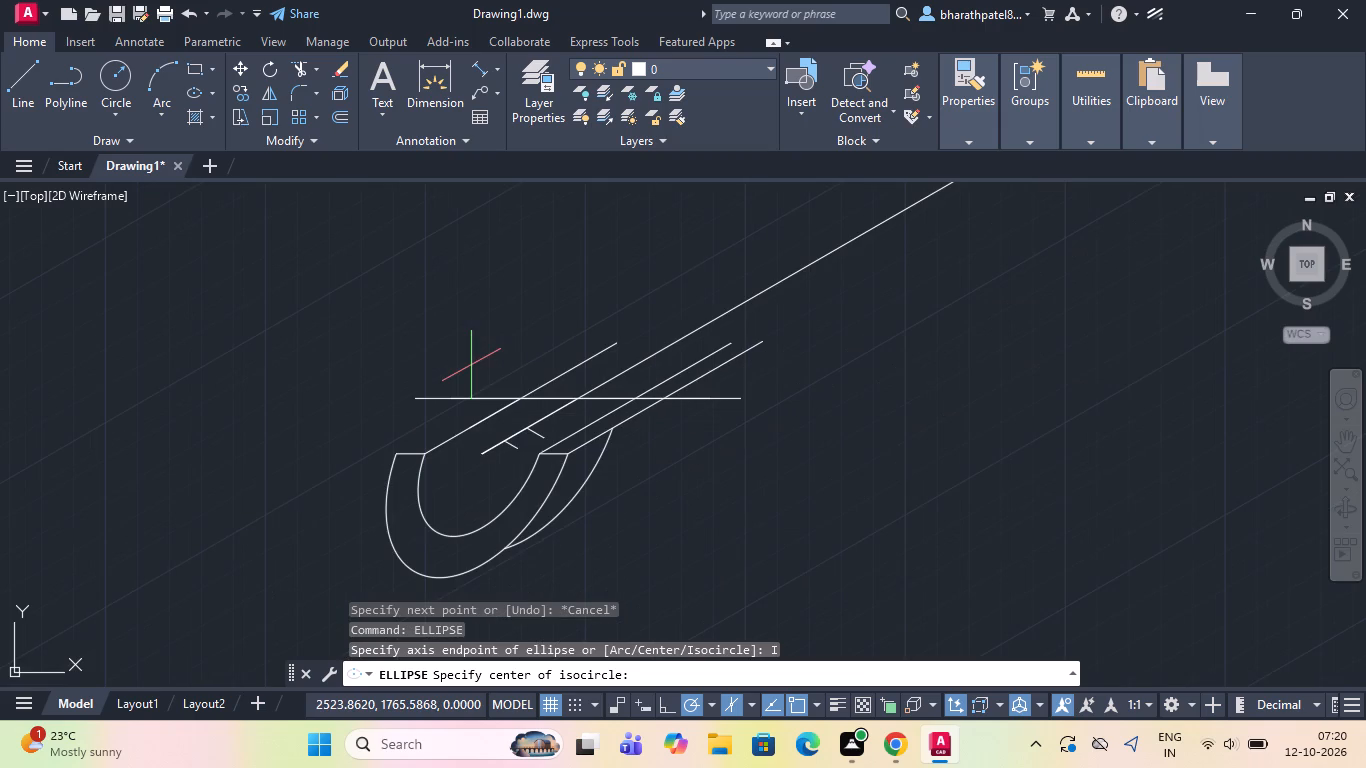
pyautogui.scroll(2, 759, 395)
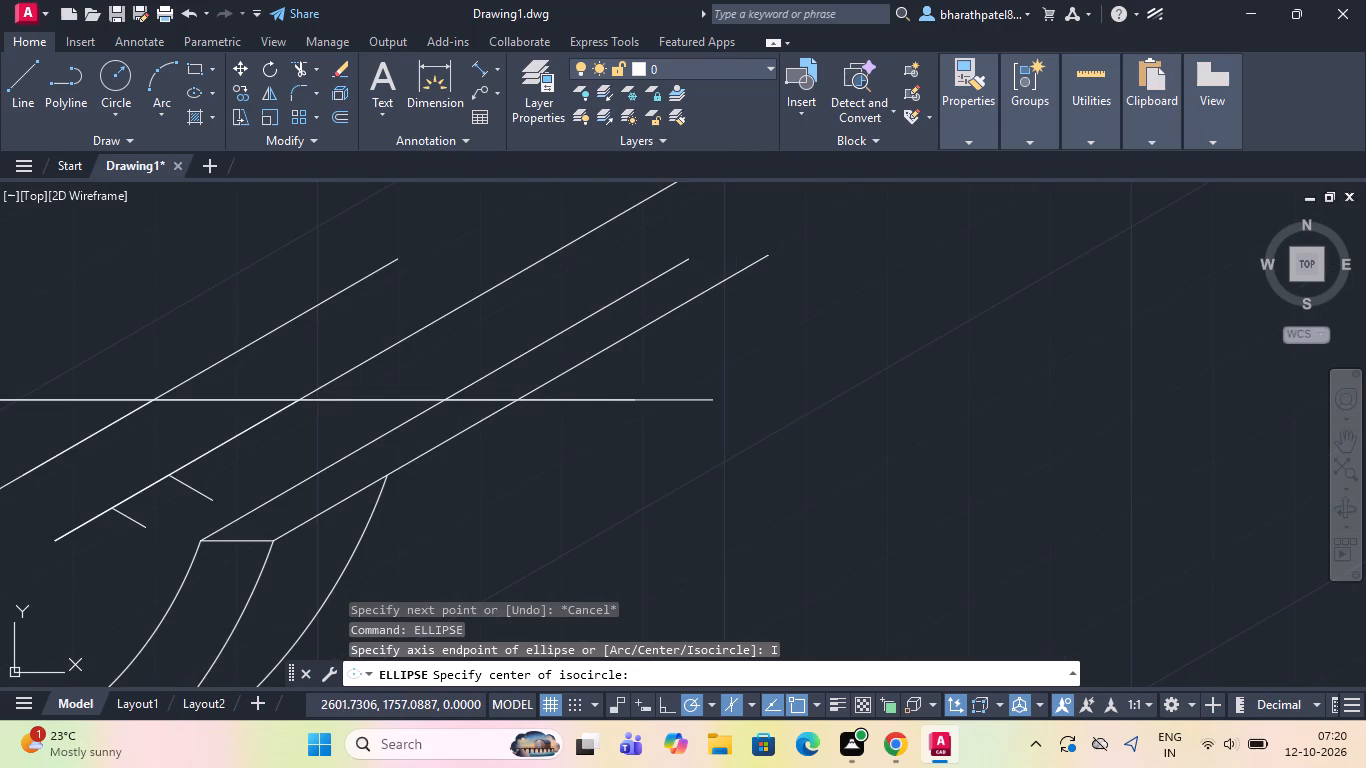
pyautogui.click(714, 395)
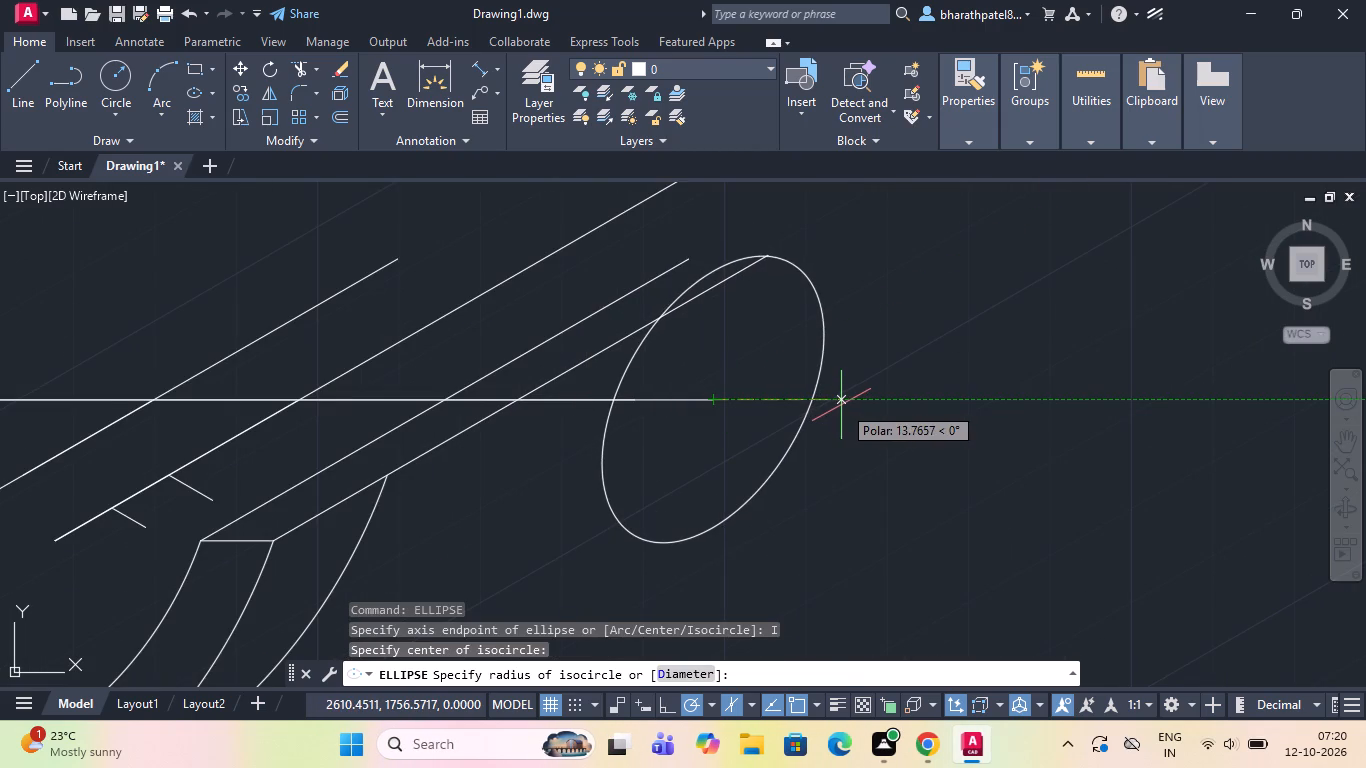
pyautogui.press('F5')
pyautogui.press('F5')
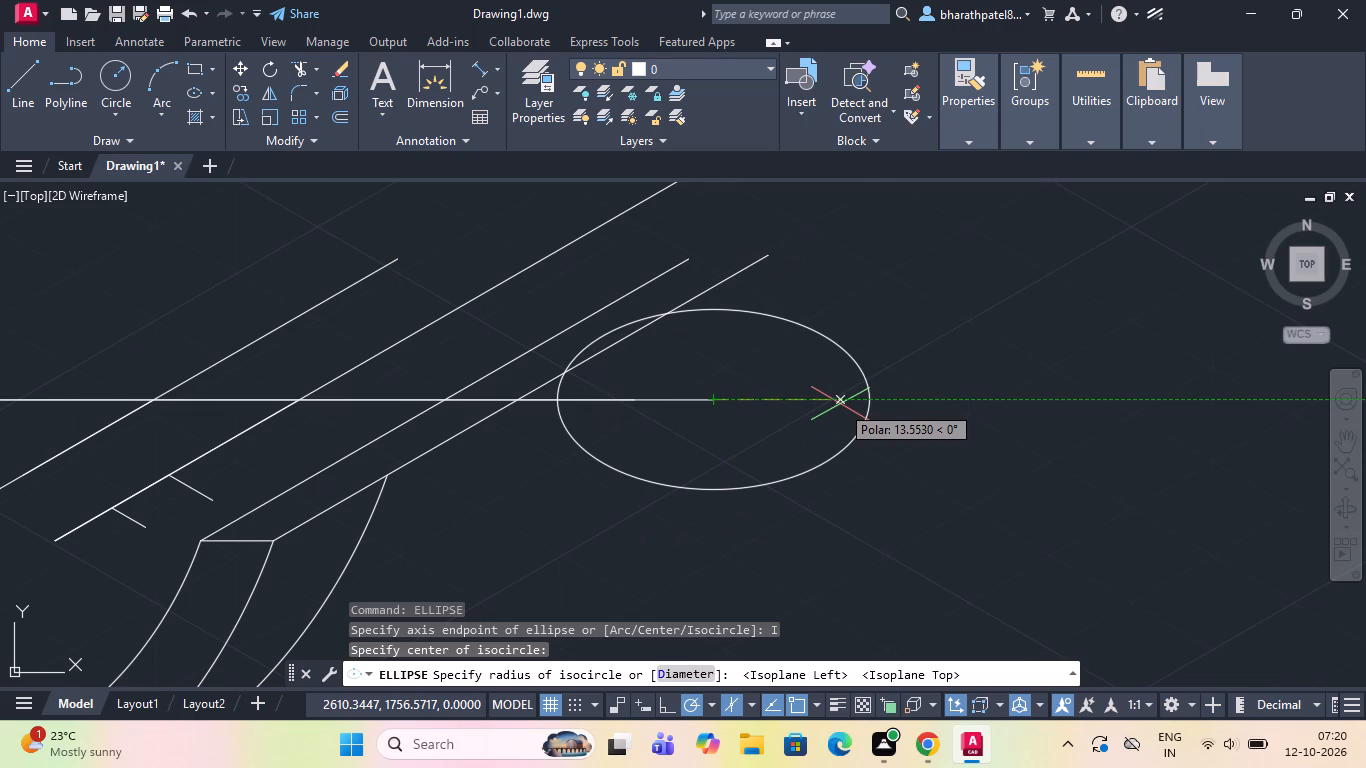
pyautogui.click(706, 672)
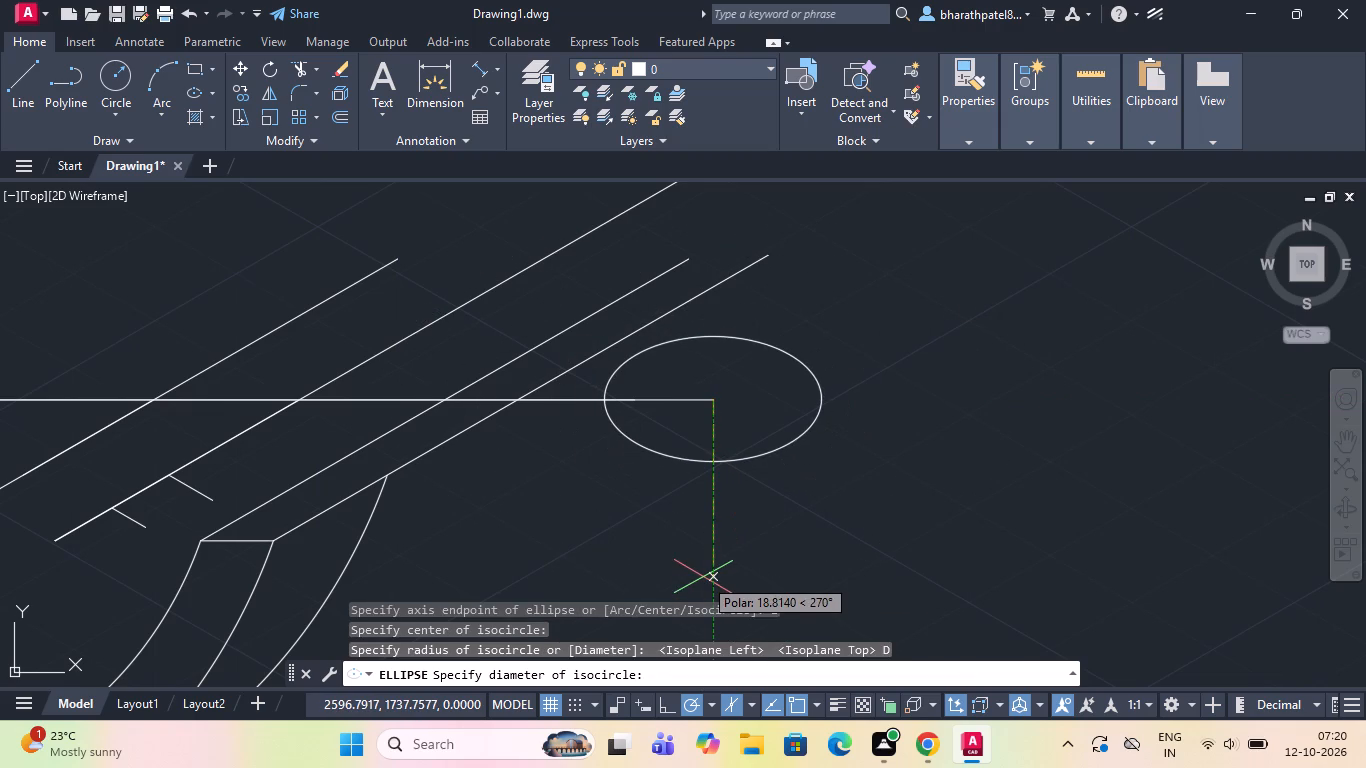
pyautogui.write('16')
pyautogui.press('Return')
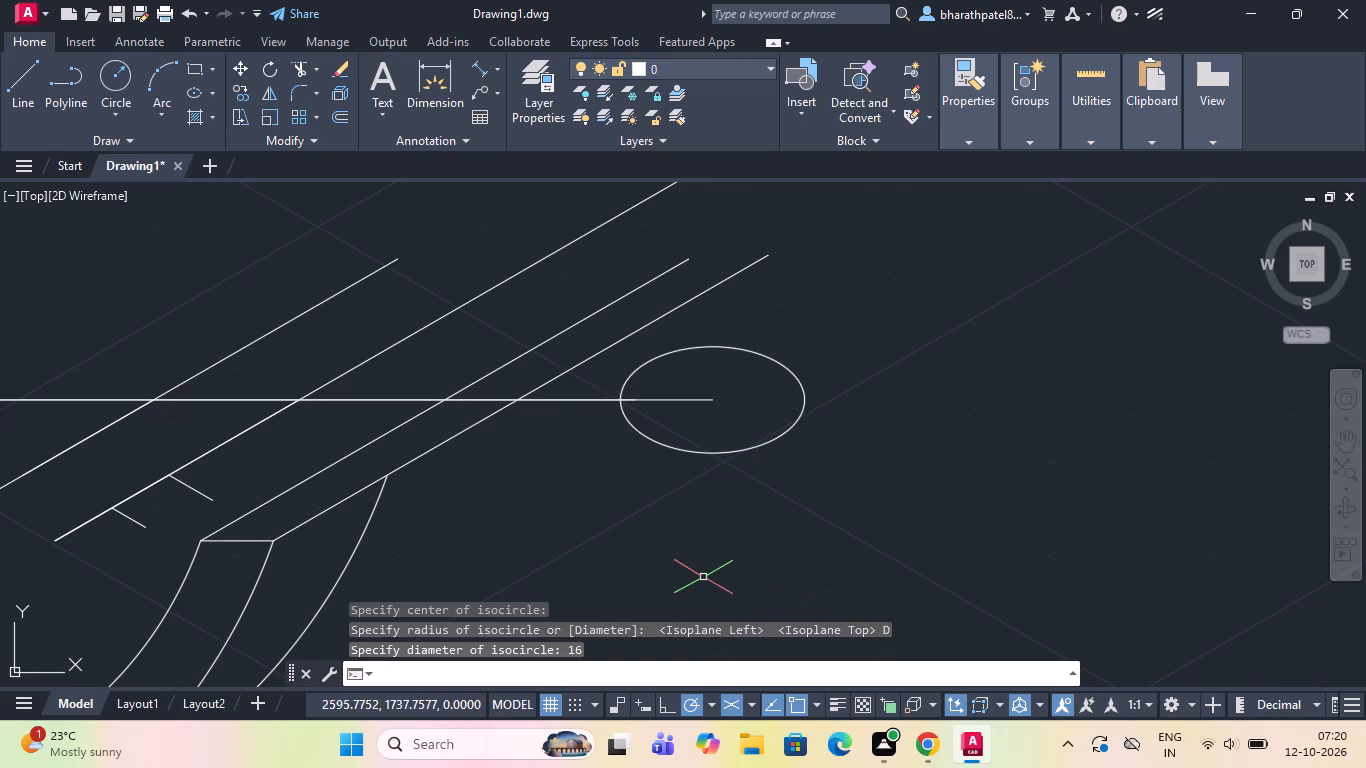
# Draw a concentric isocircle of radius 16 around the 16-unit-diameter isocircle at the horizontal line's right end.
pyautogui.press('space')
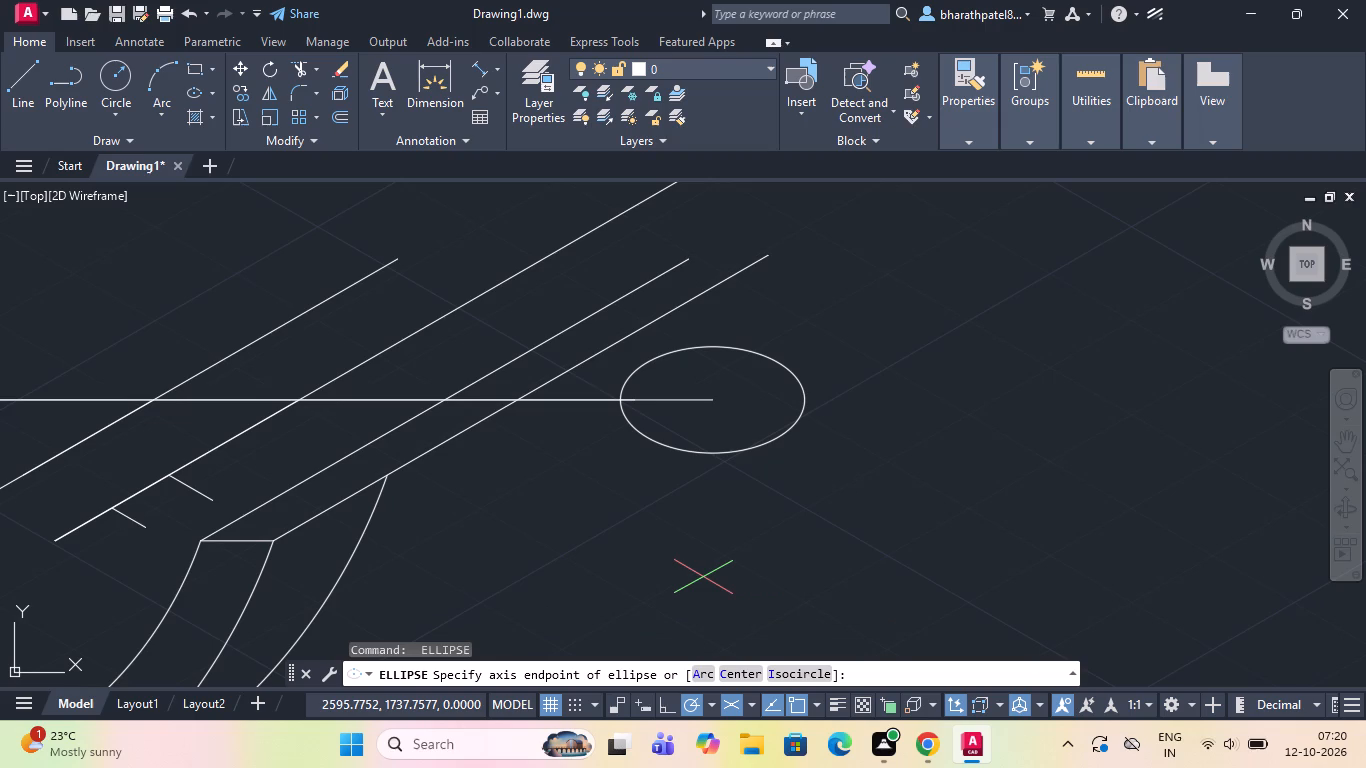
pyautogui.click(817, 676)
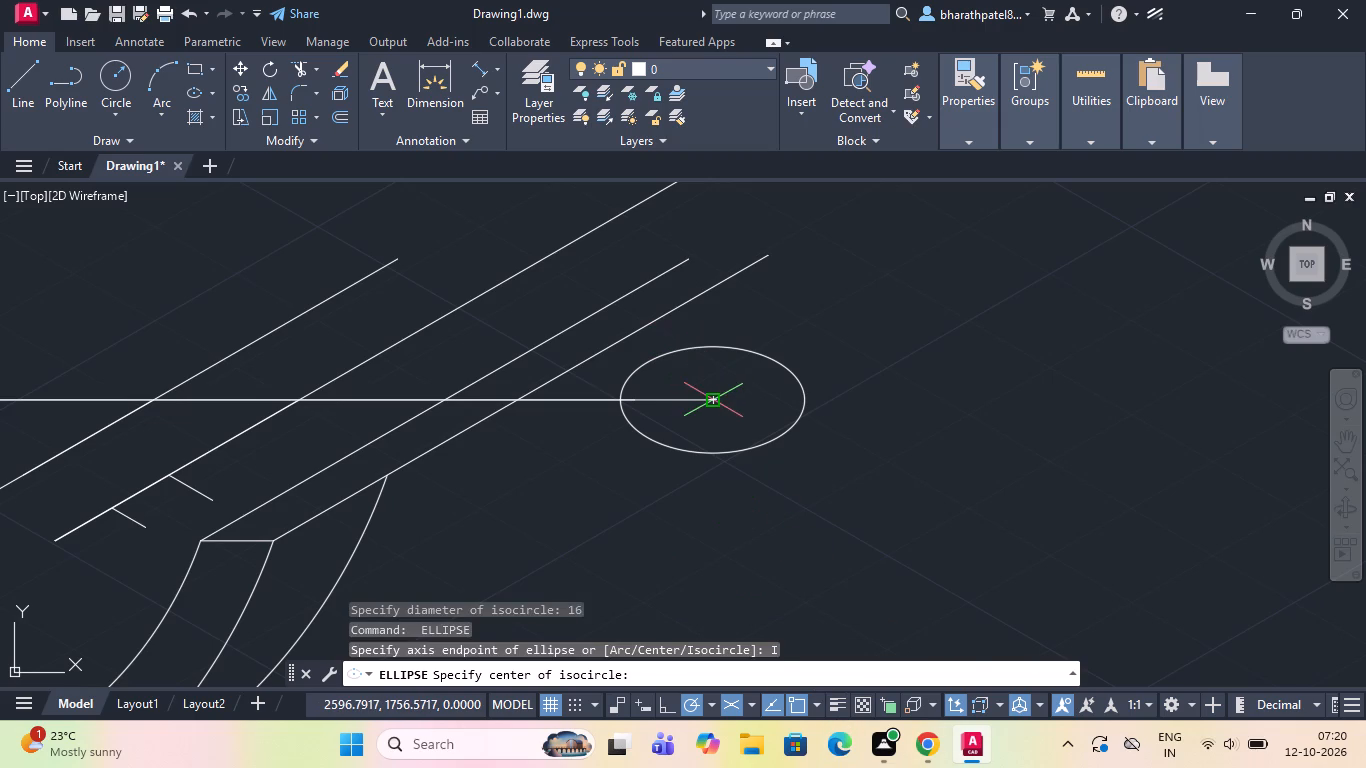
pyautogui.click(713, 401)
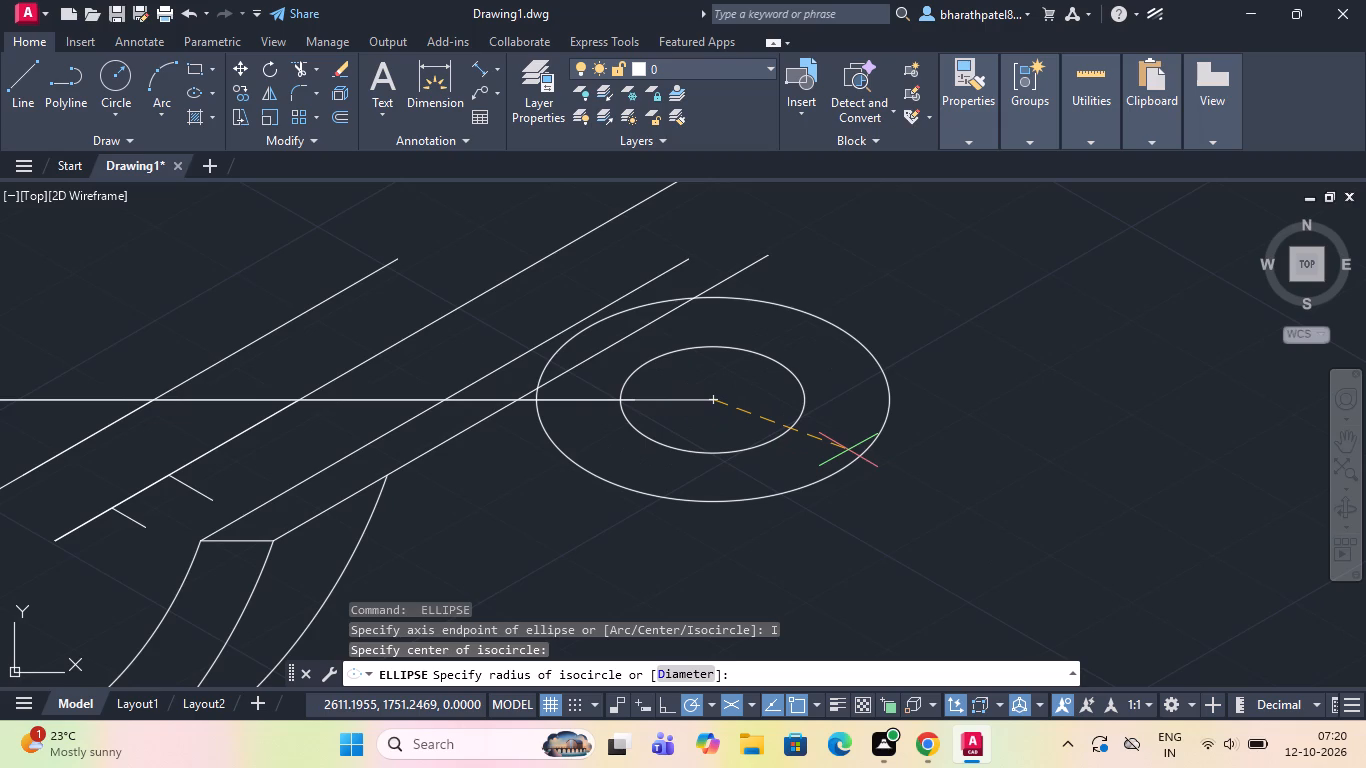
pyautogui.write('16')
pyautogui.press('Return')
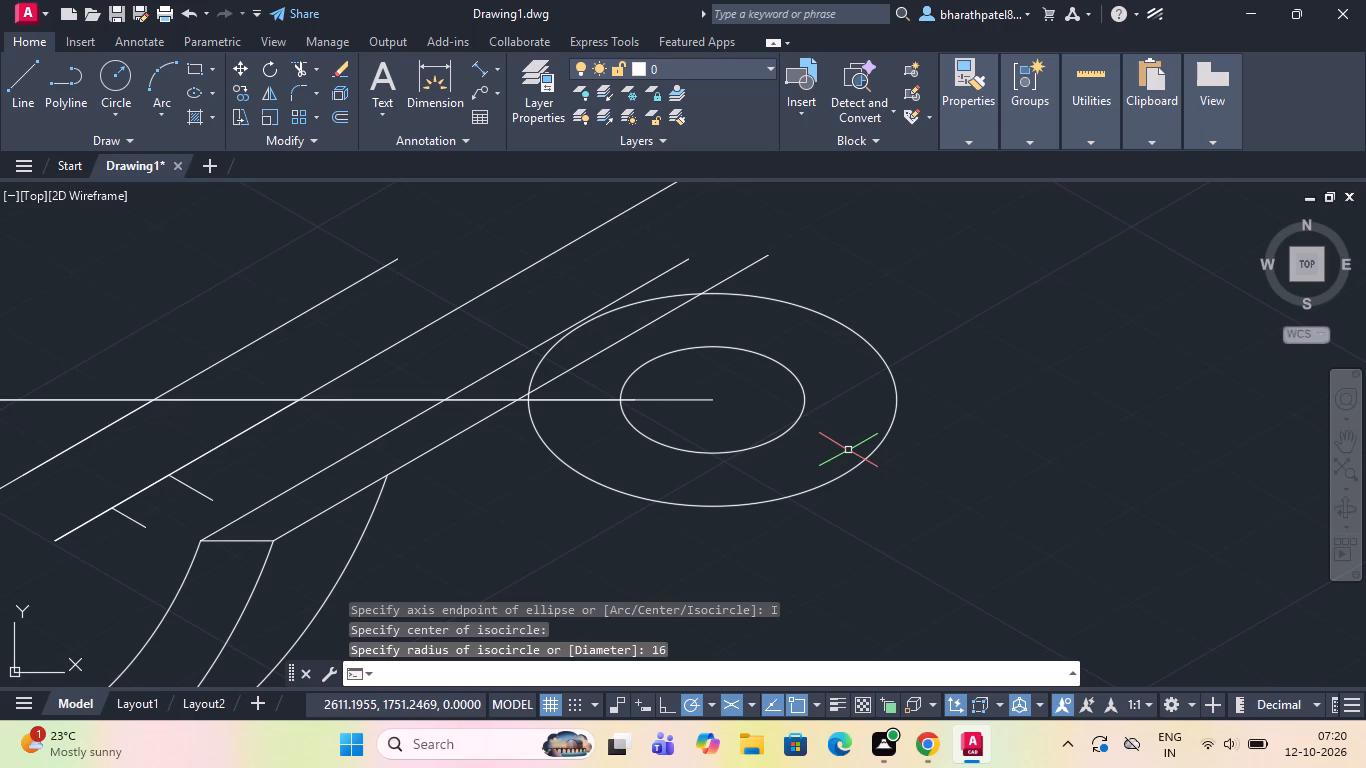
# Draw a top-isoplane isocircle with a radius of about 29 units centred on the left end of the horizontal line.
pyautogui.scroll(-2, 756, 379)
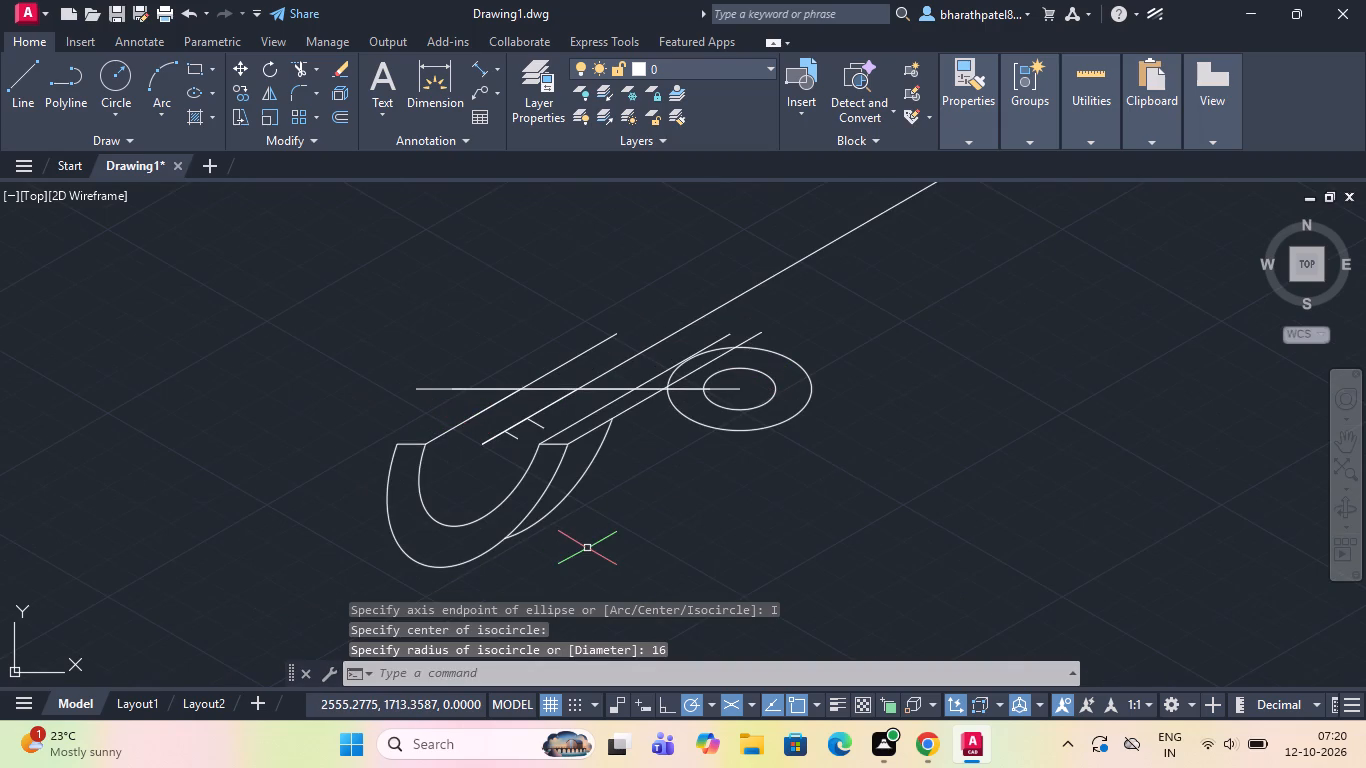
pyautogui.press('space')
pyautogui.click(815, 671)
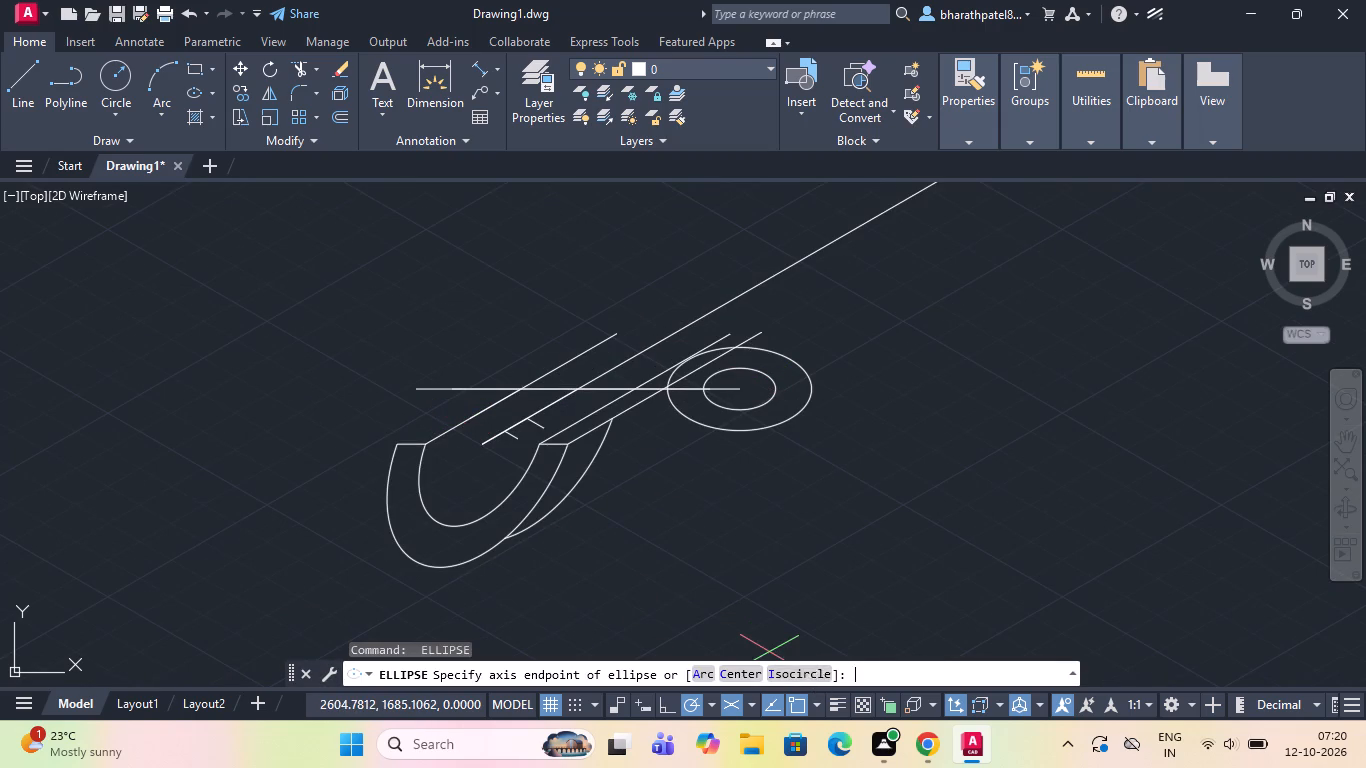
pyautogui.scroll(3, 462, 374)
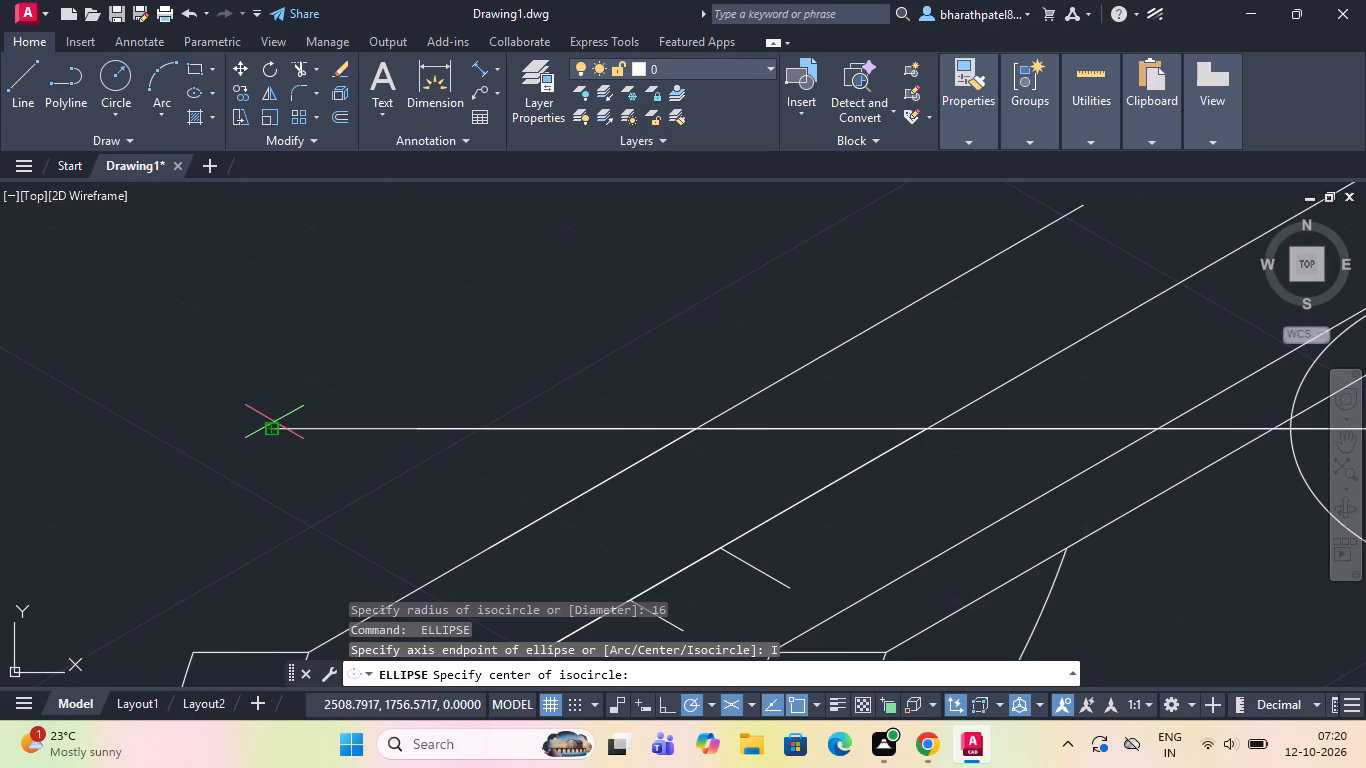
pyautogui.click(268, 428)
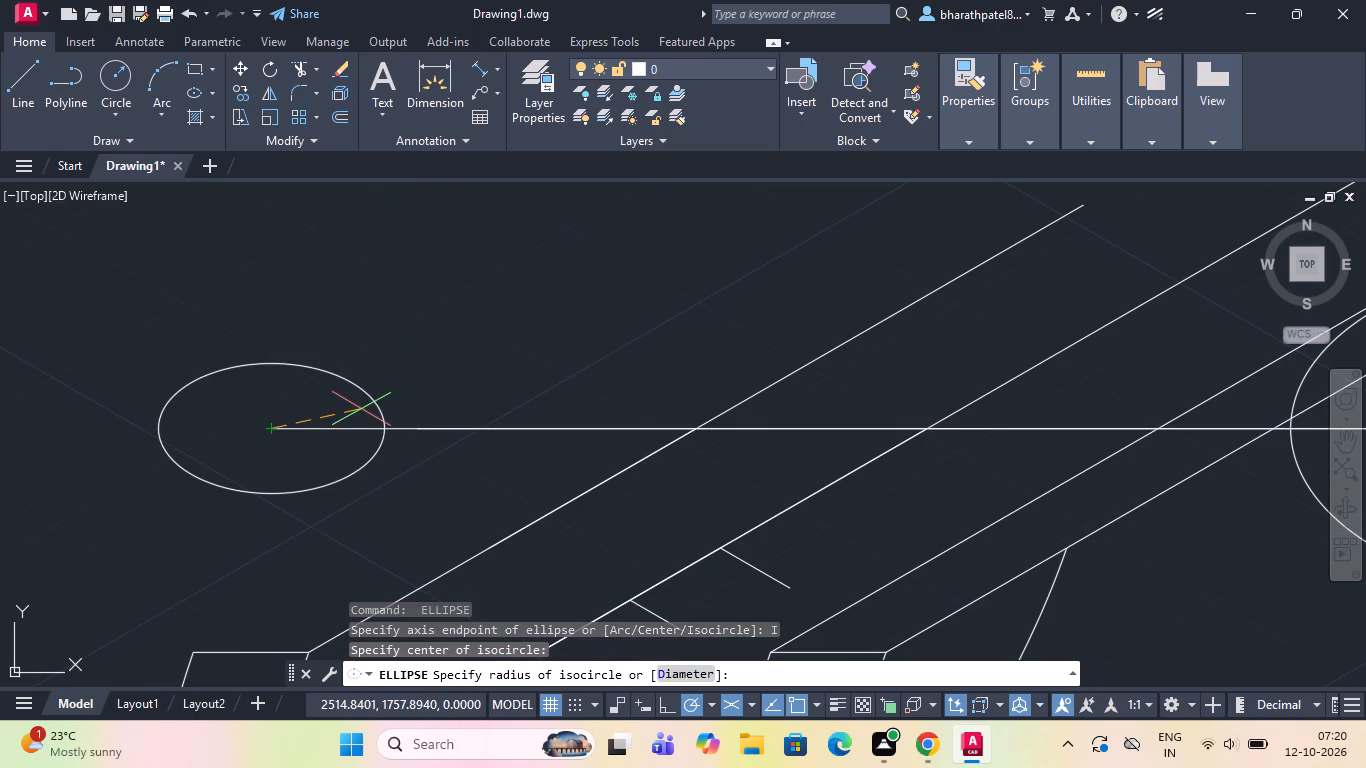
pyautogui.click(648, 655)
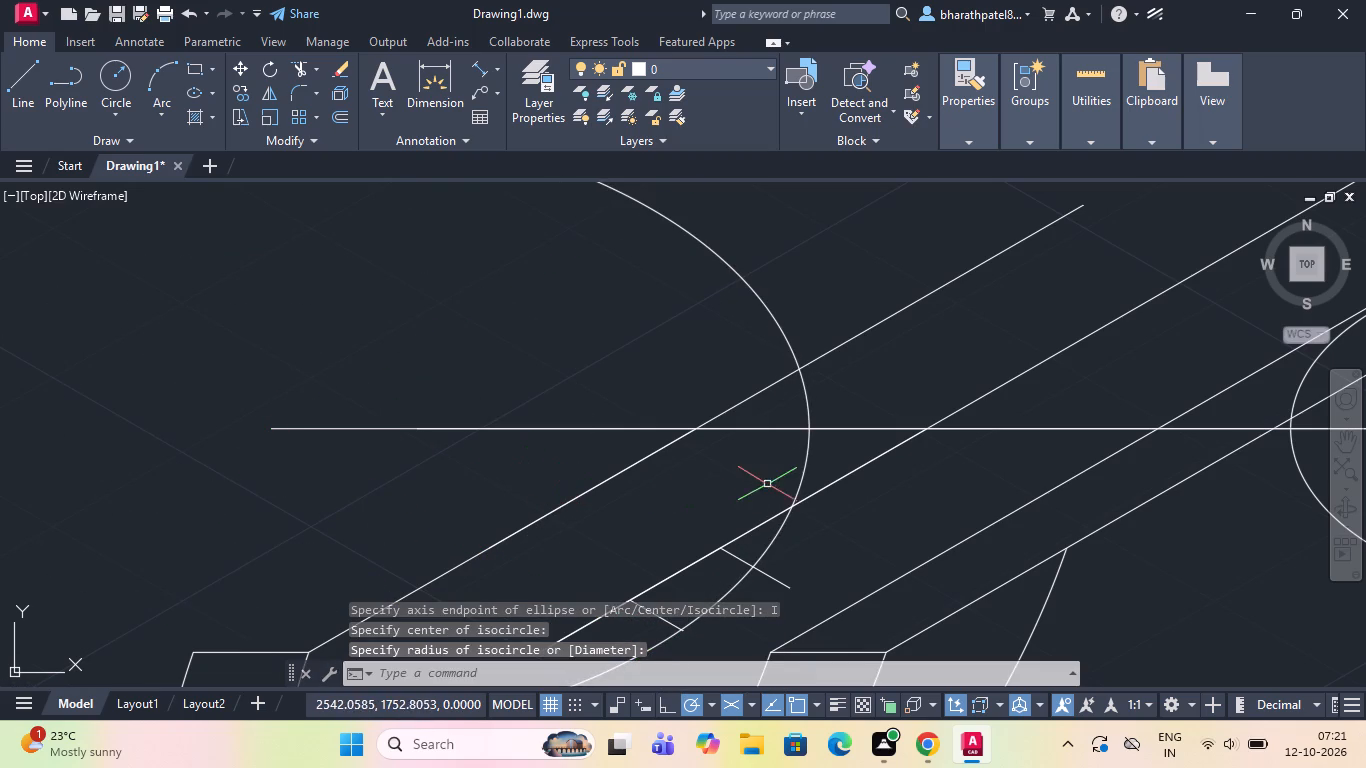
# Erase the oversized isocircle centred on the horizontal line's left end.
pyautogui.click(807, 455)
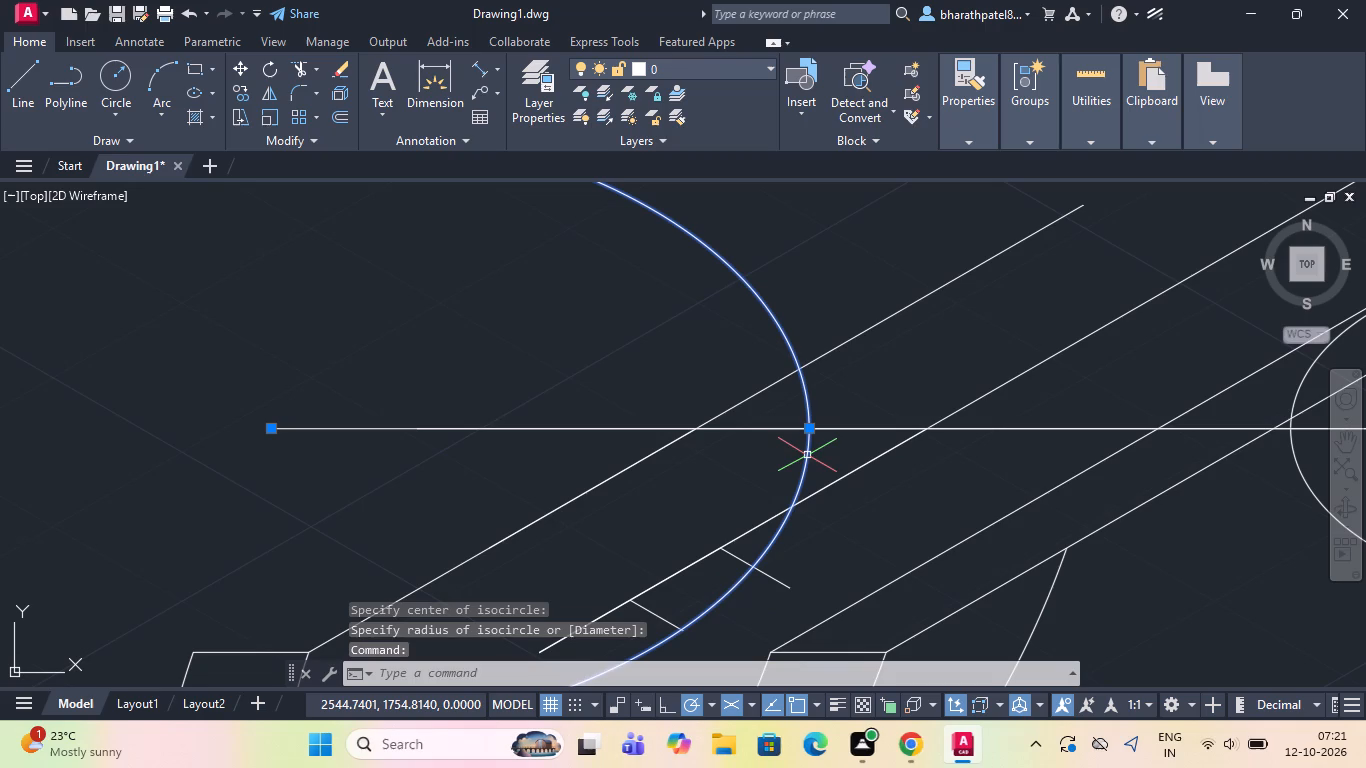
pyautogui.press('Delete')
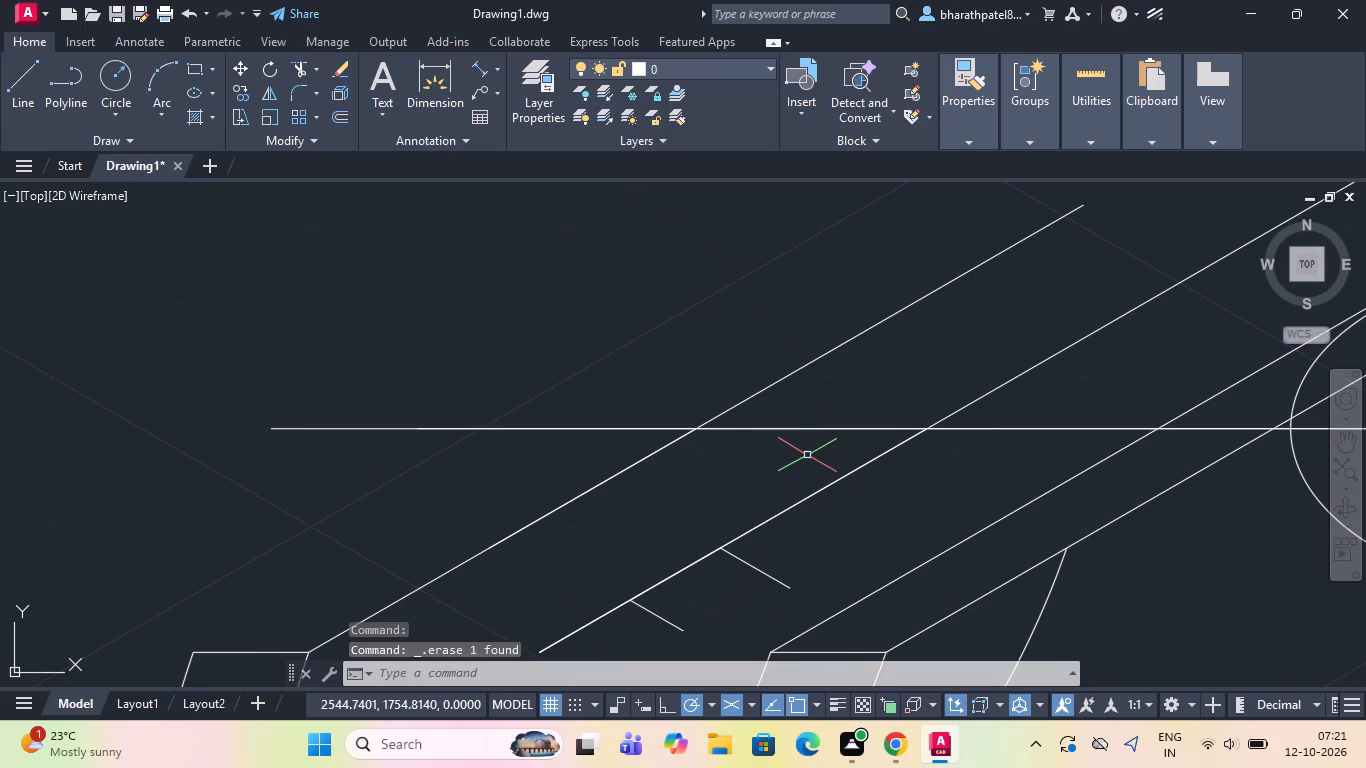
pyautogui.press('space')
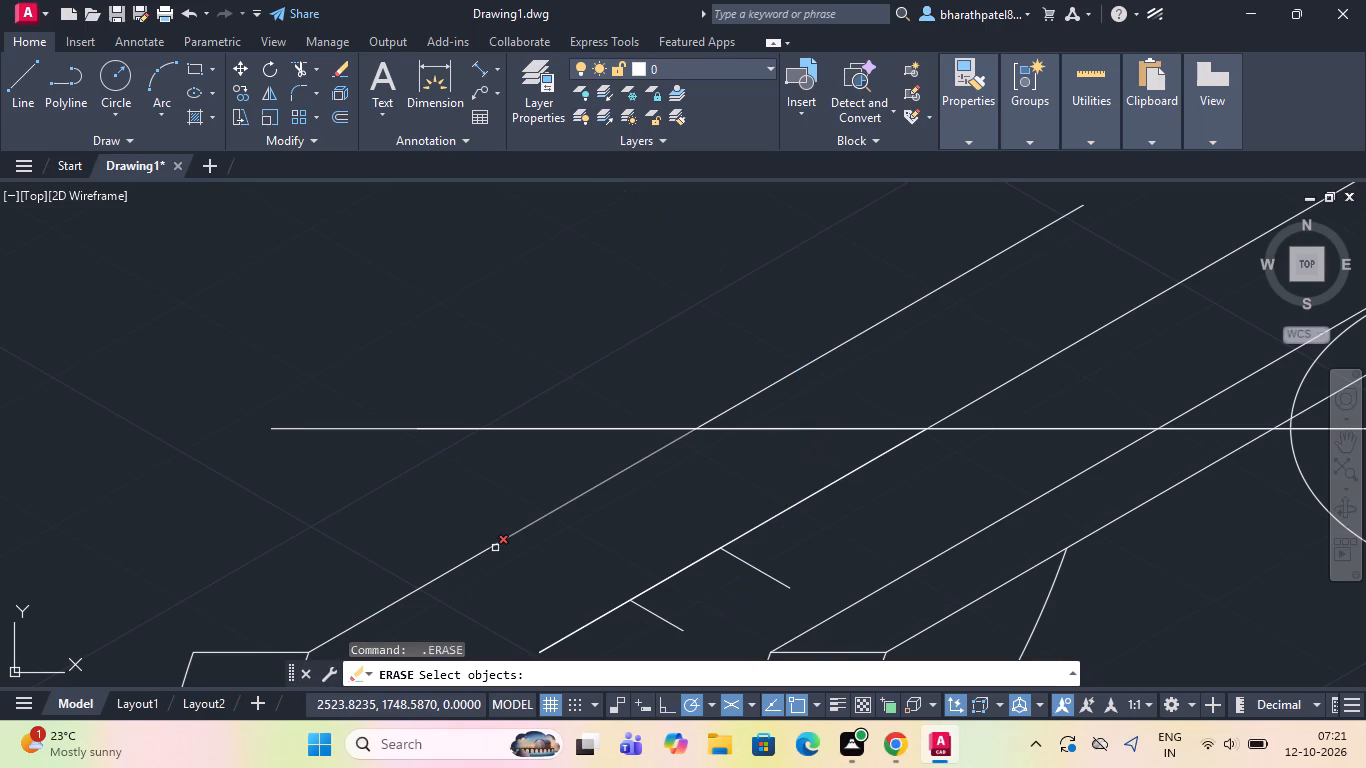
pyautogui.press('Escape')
# Draw a 16-unit-diameter isocircle in the top isoplane, centred on the left end of the horizontal line.
pyautogui.press('e')
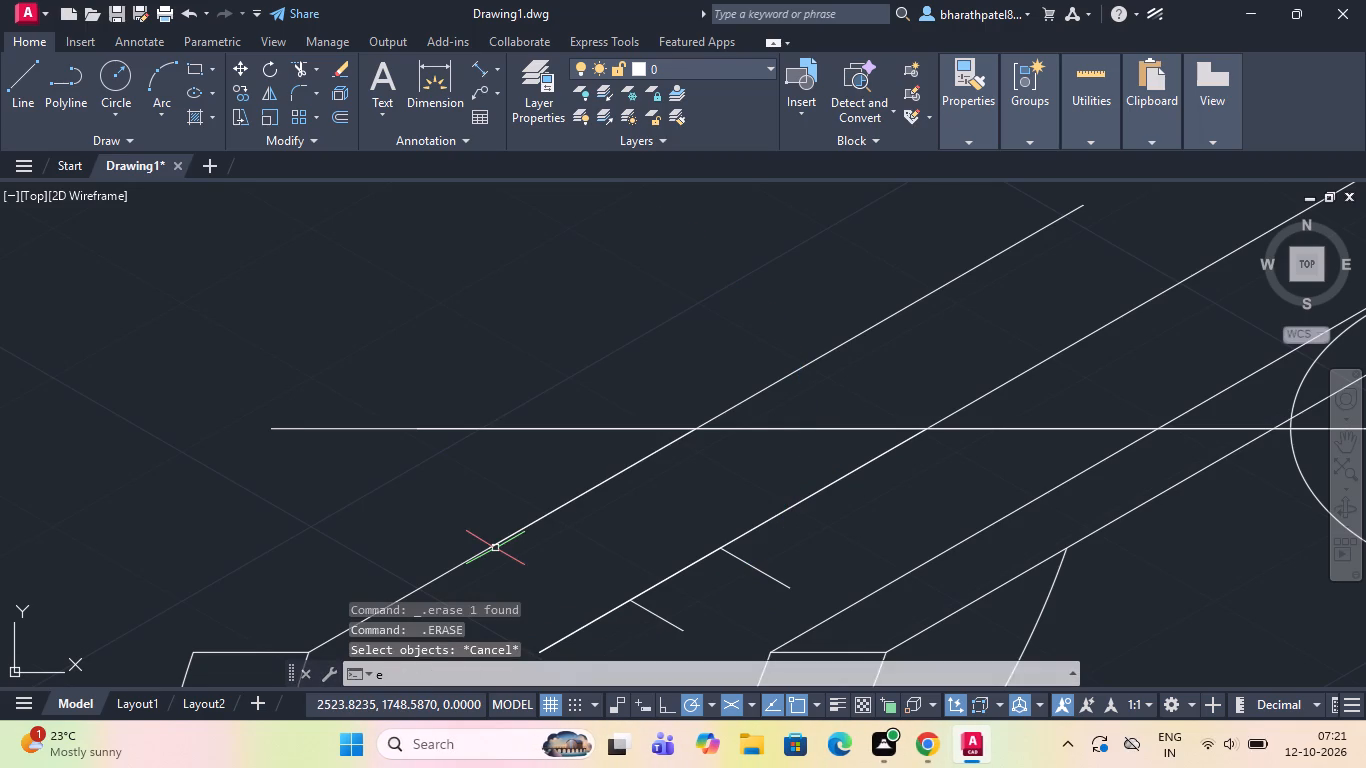
pyautogui.write('ll')
pyautogui.press('Return')
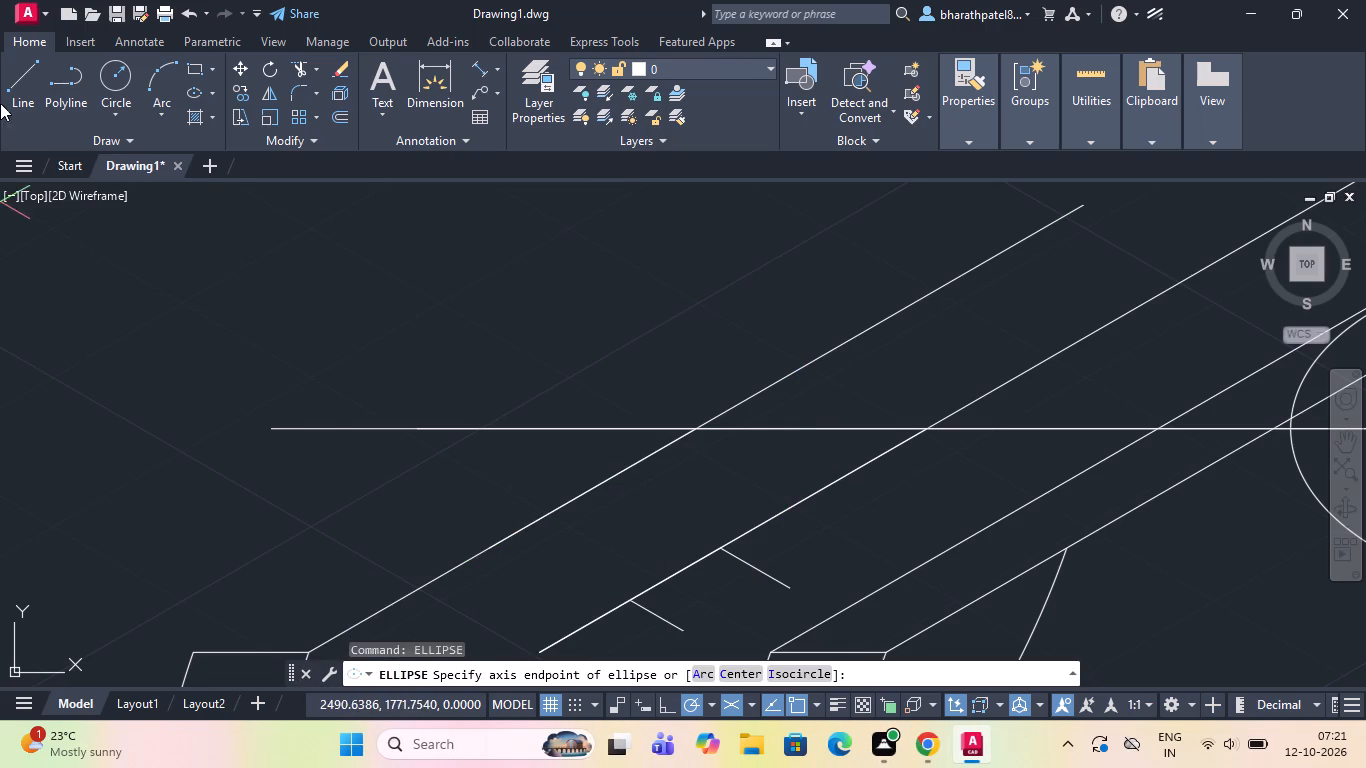
pyautogui.click(803, 676)
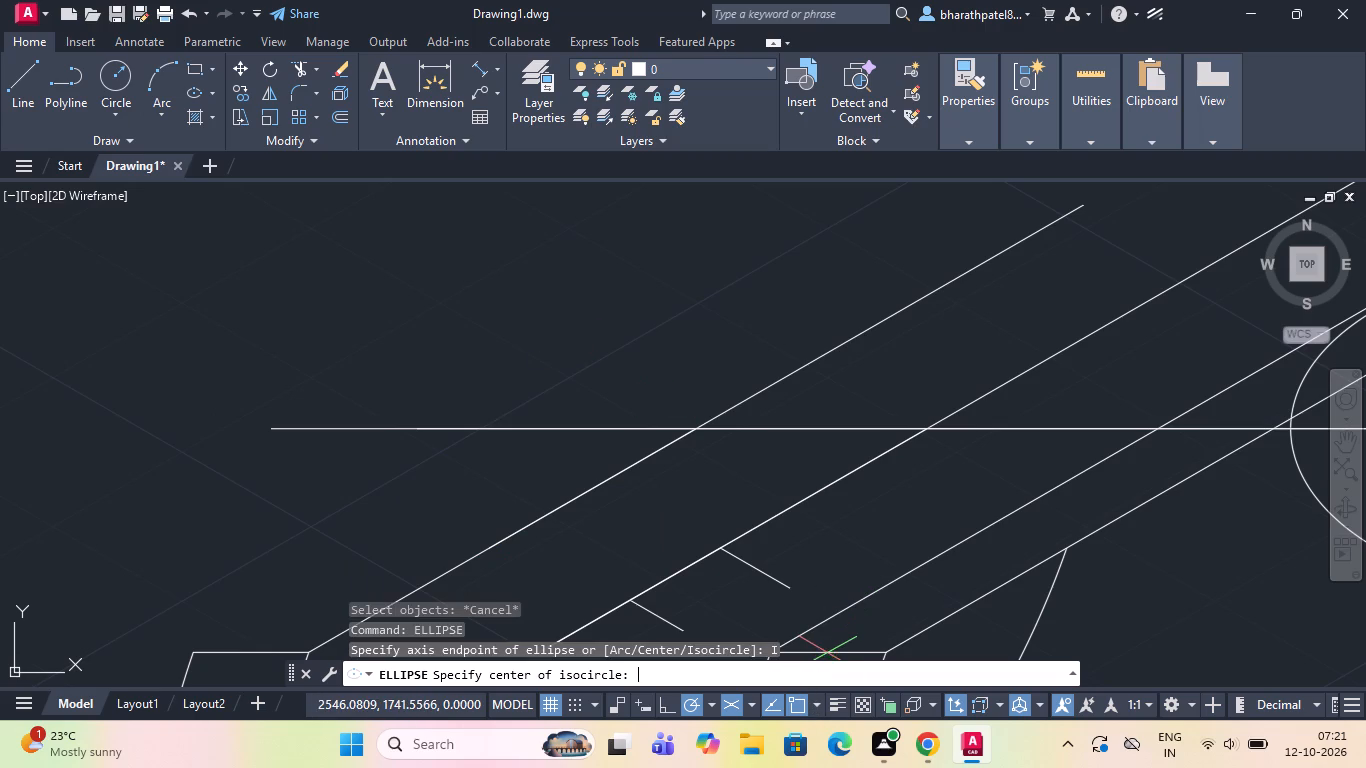
pyautogui.click(264, 432)
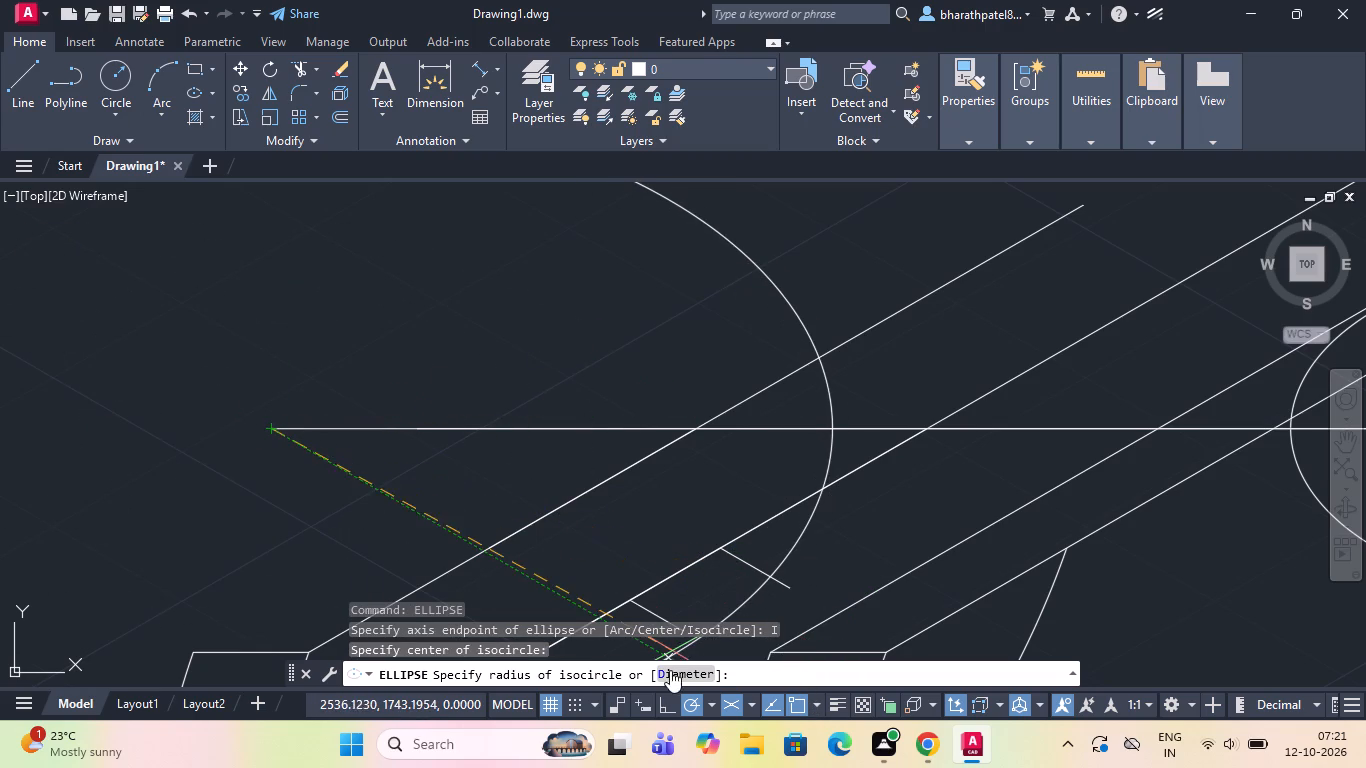
pyautogui.moveTo(676, 666); pyautogui.dragTo(691, 669)
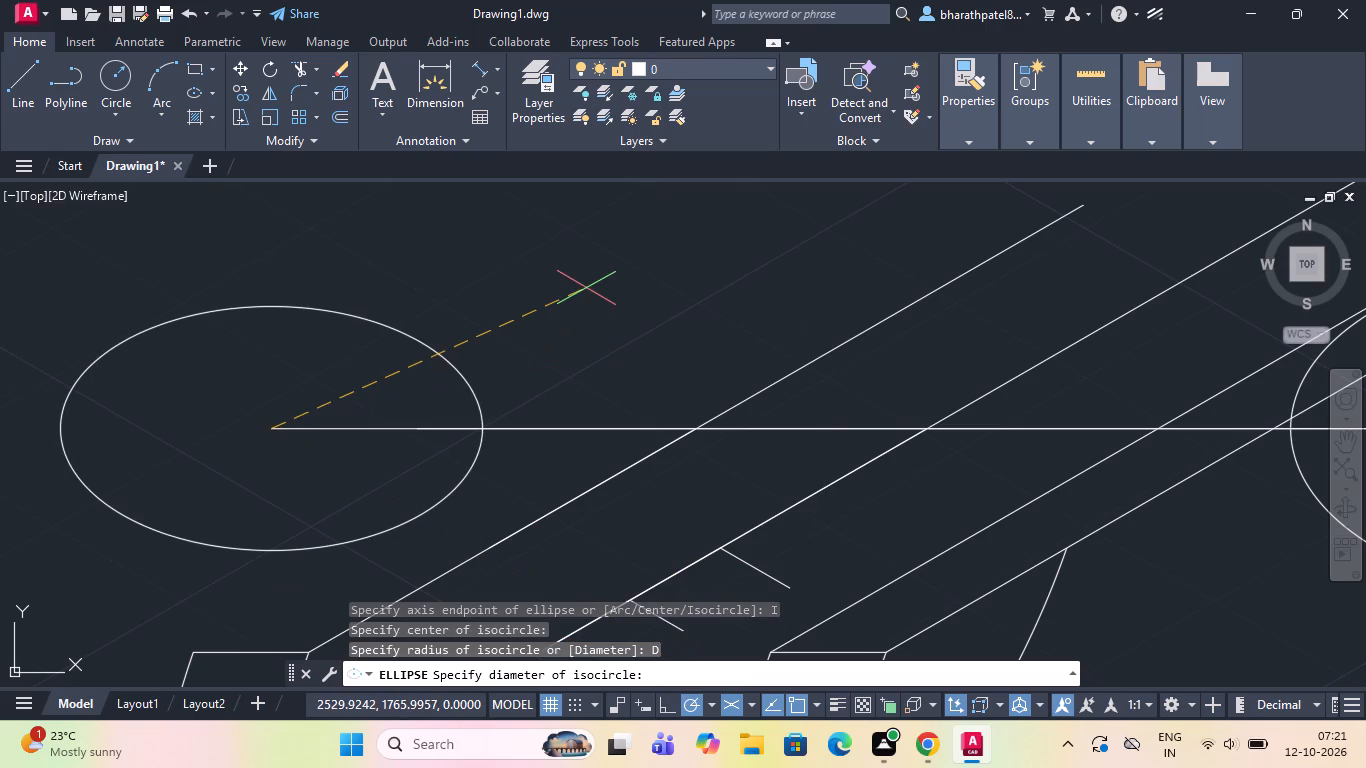
pyautogui.write('16')
pyautogui.press('Return')
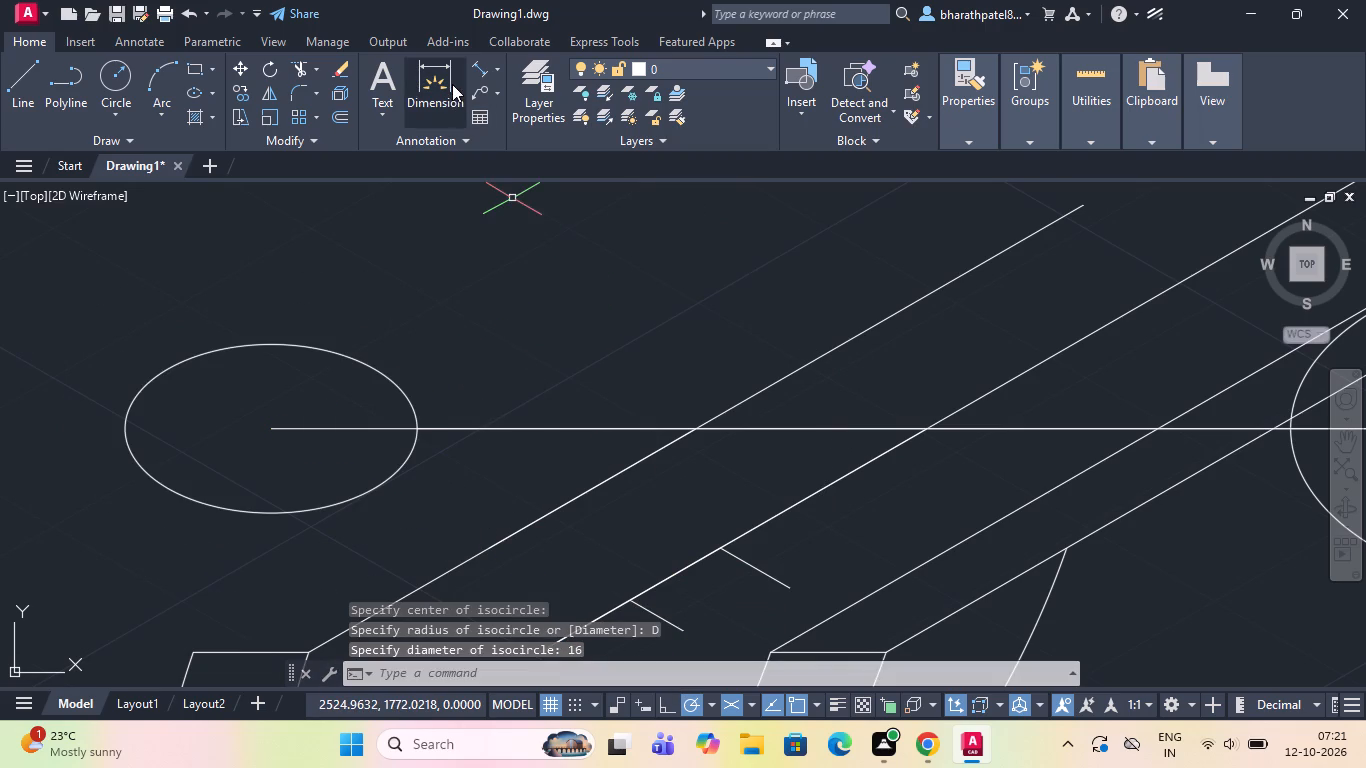
# Draw a concentric top-isoplane isocircle of radius 16 around the 16-unit-diameter isocircle at the horizontal line's left end.
pyautogui.press('space')
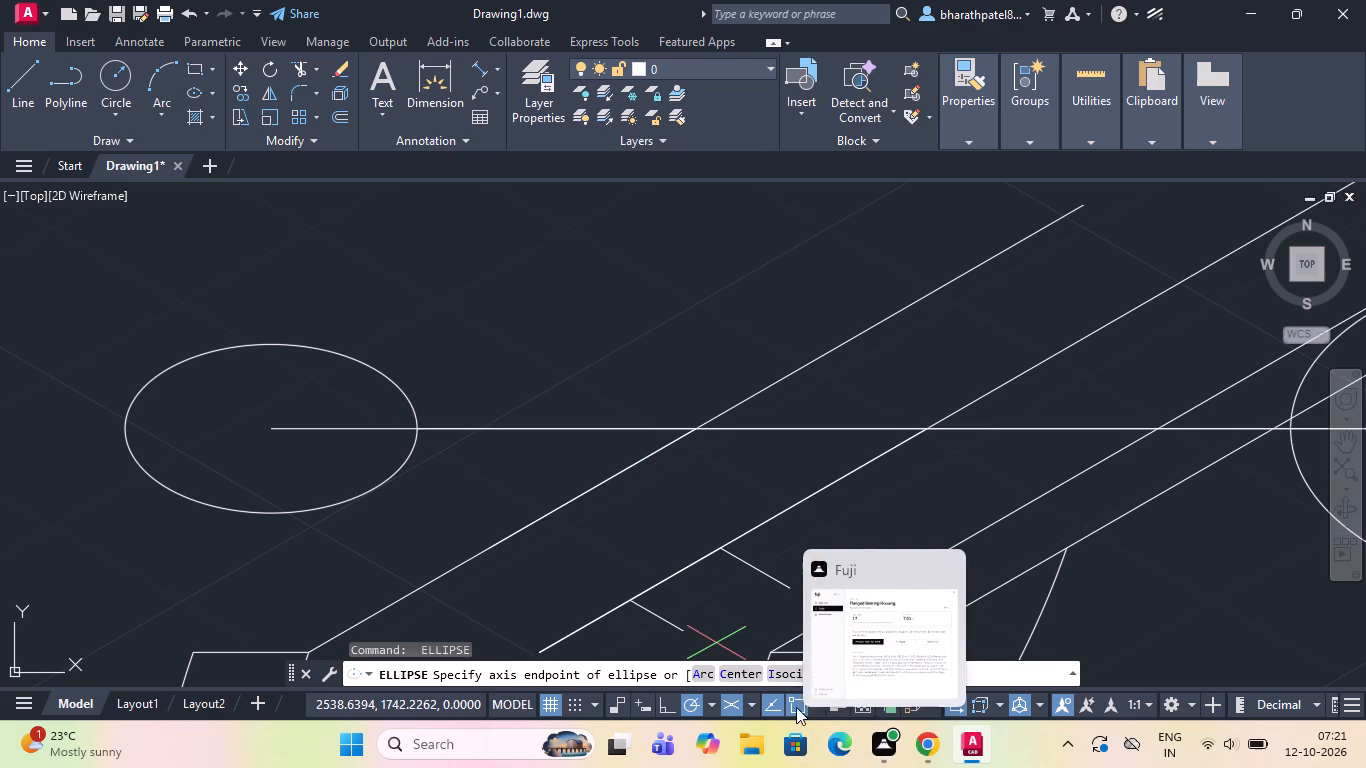
pyautogui.click(791, 668)
pyautogui.scroll(-2, 693, 370)
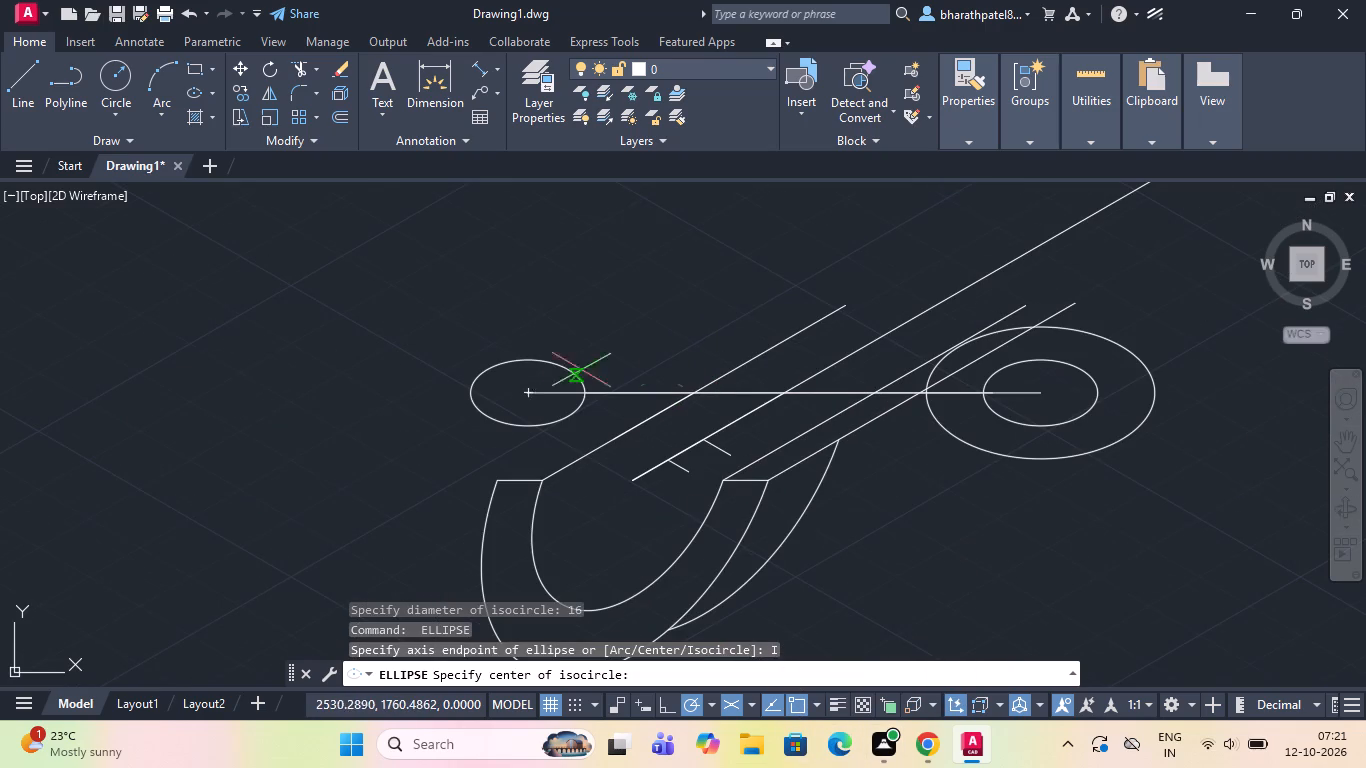
pyautogui.scroll(2, 538, 383)
pyautogui.click(507, 402)
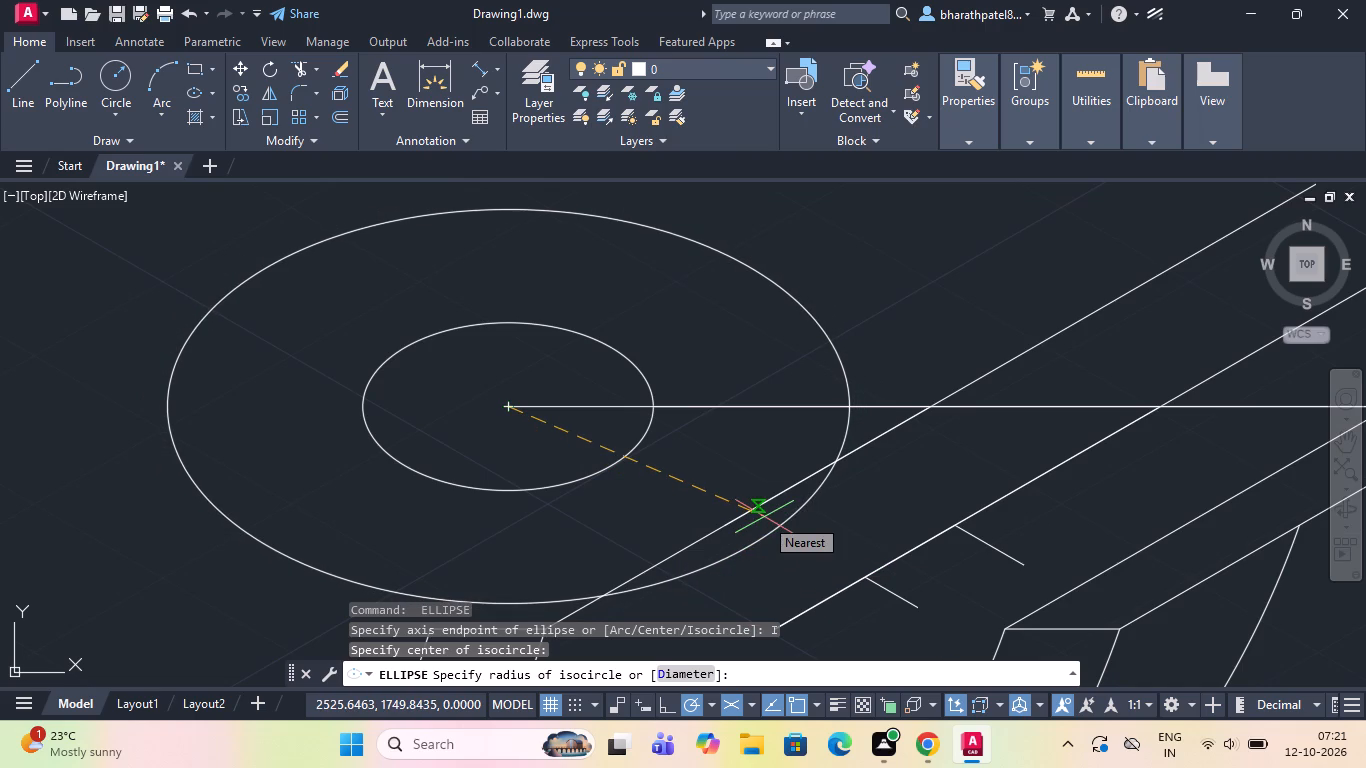
pyautogui.press('1')
pyautogui.press('6')
pyautogui.press('Return')
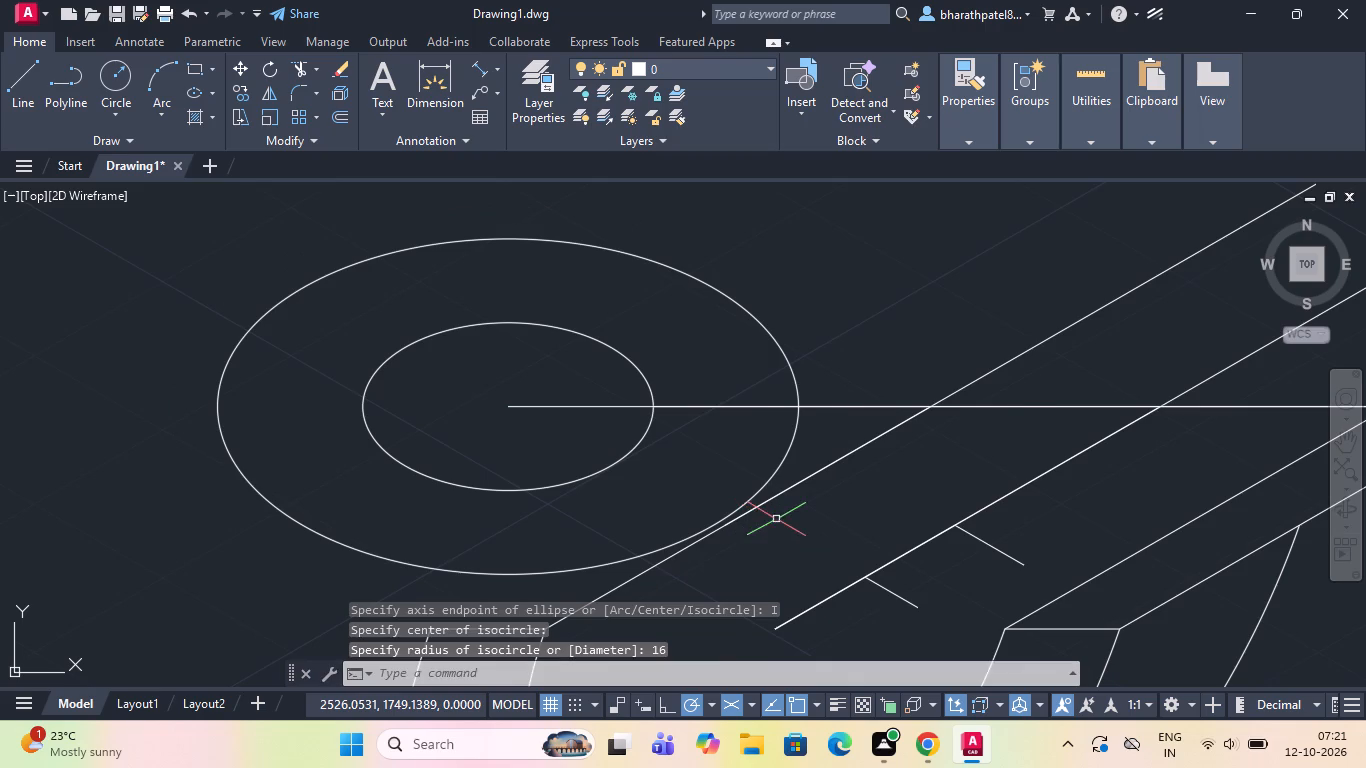
# Measure the aligned distance from the left rim's inner top corner to where its 30° edge crosses the horizontal line.
pyautogui.scroll(-2, 746, 374)
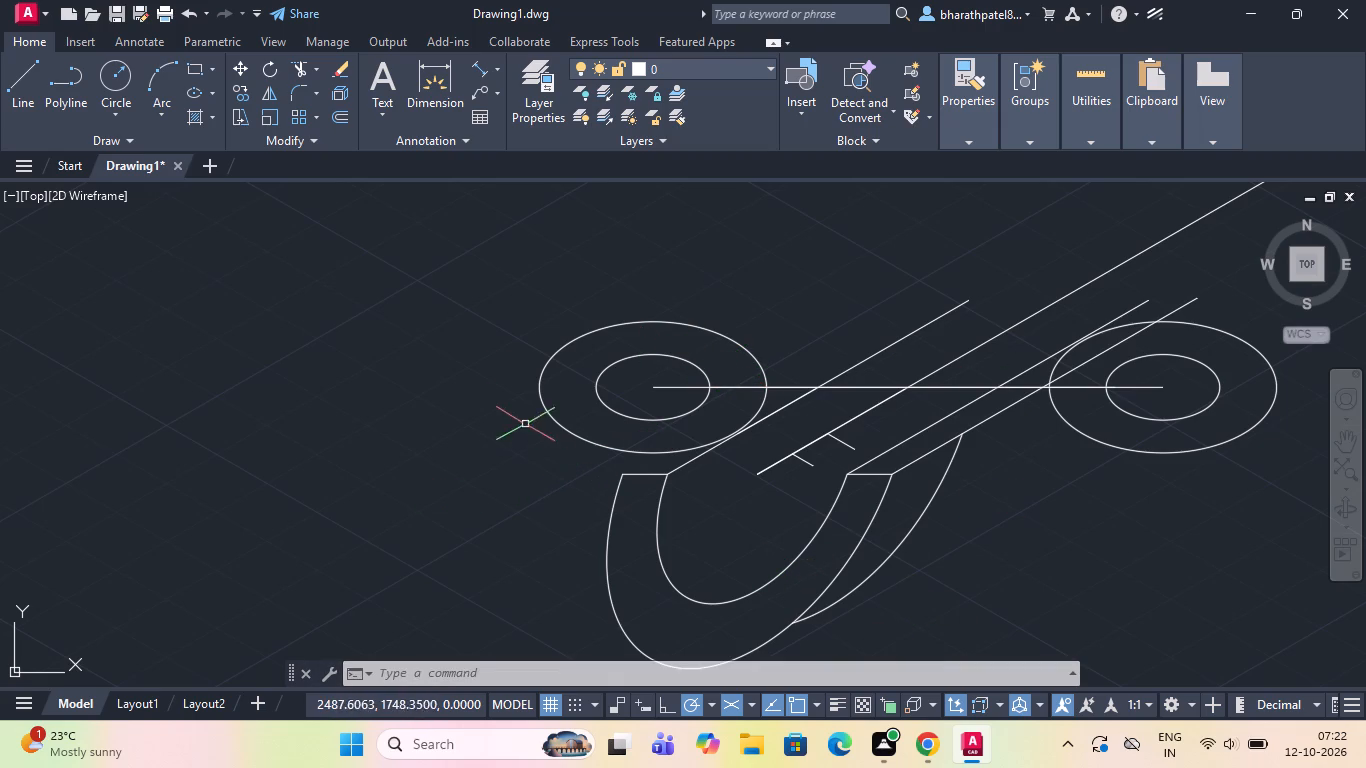
pyautogui.click(477, 67)
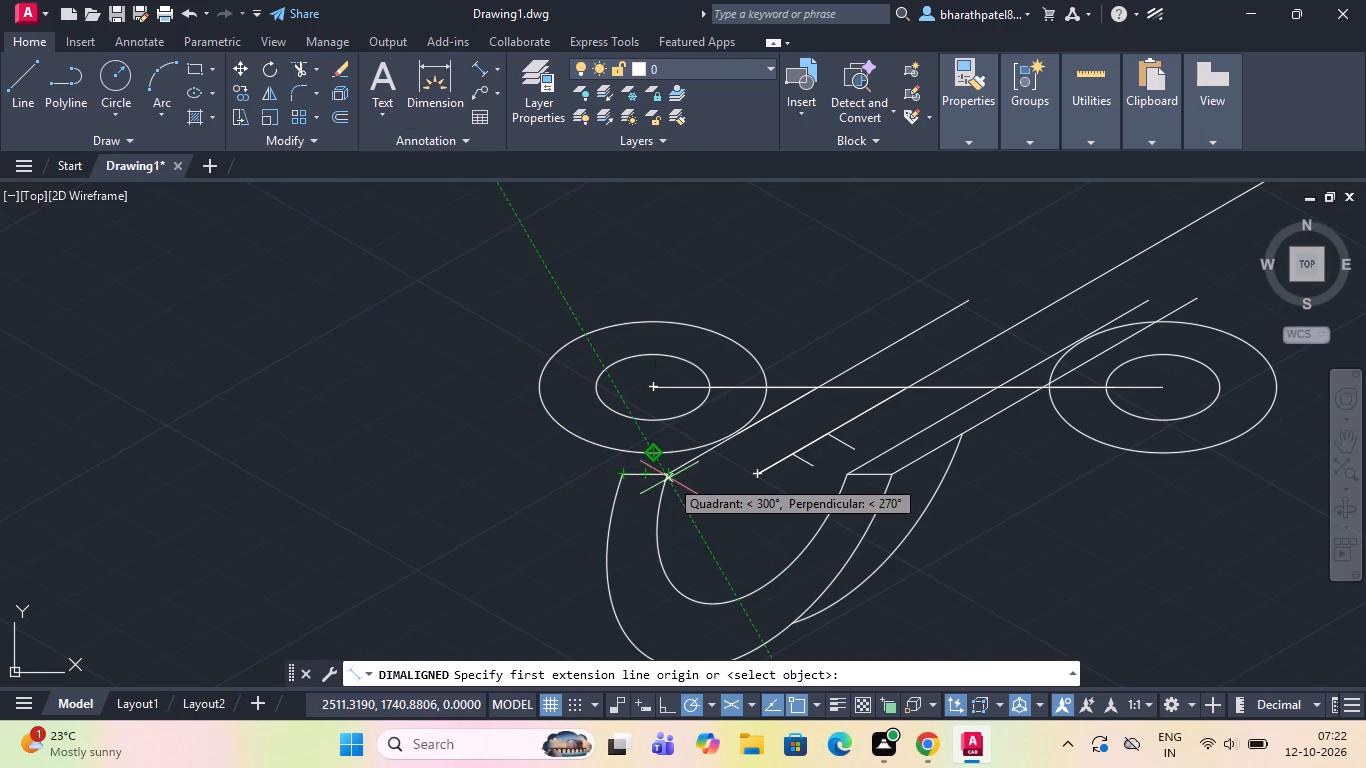
pyautogui.scroll(2, 667, 476)
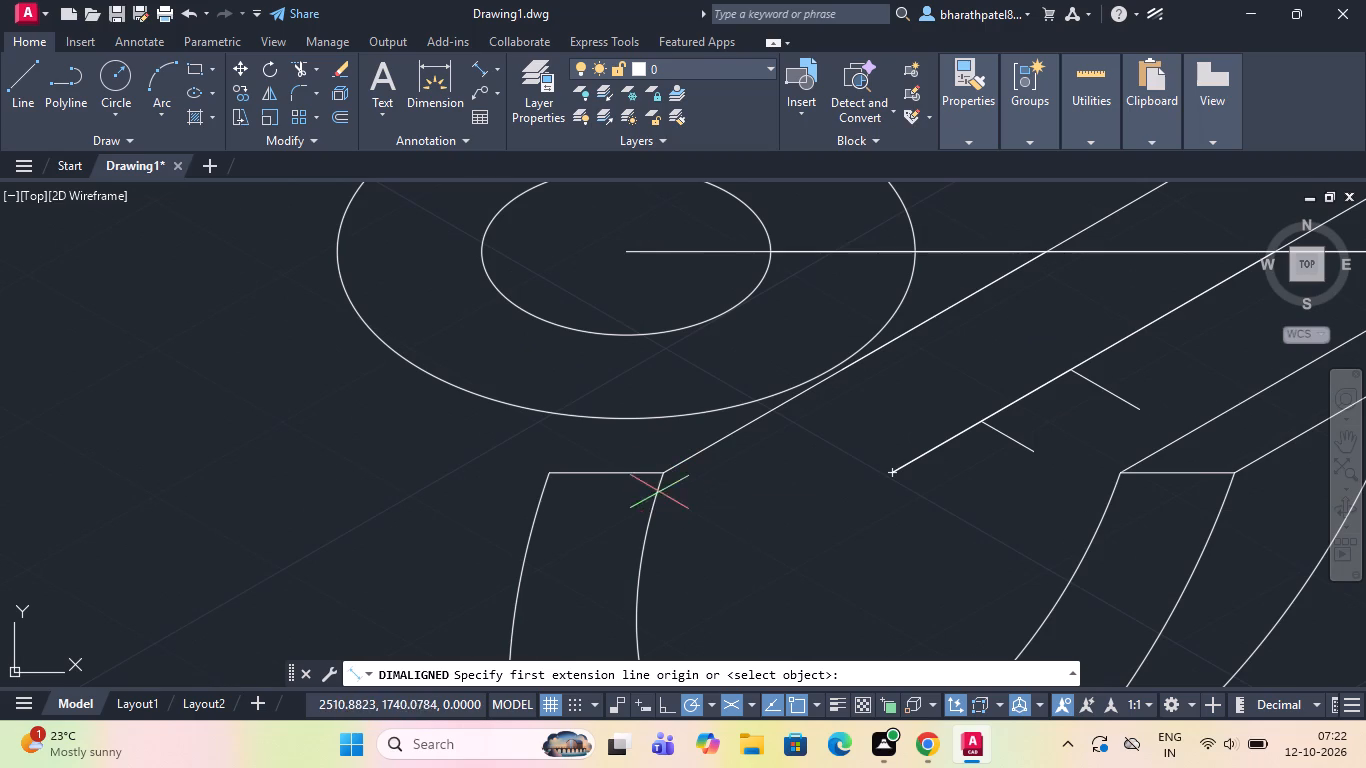
pyautogui.click(663, 473)
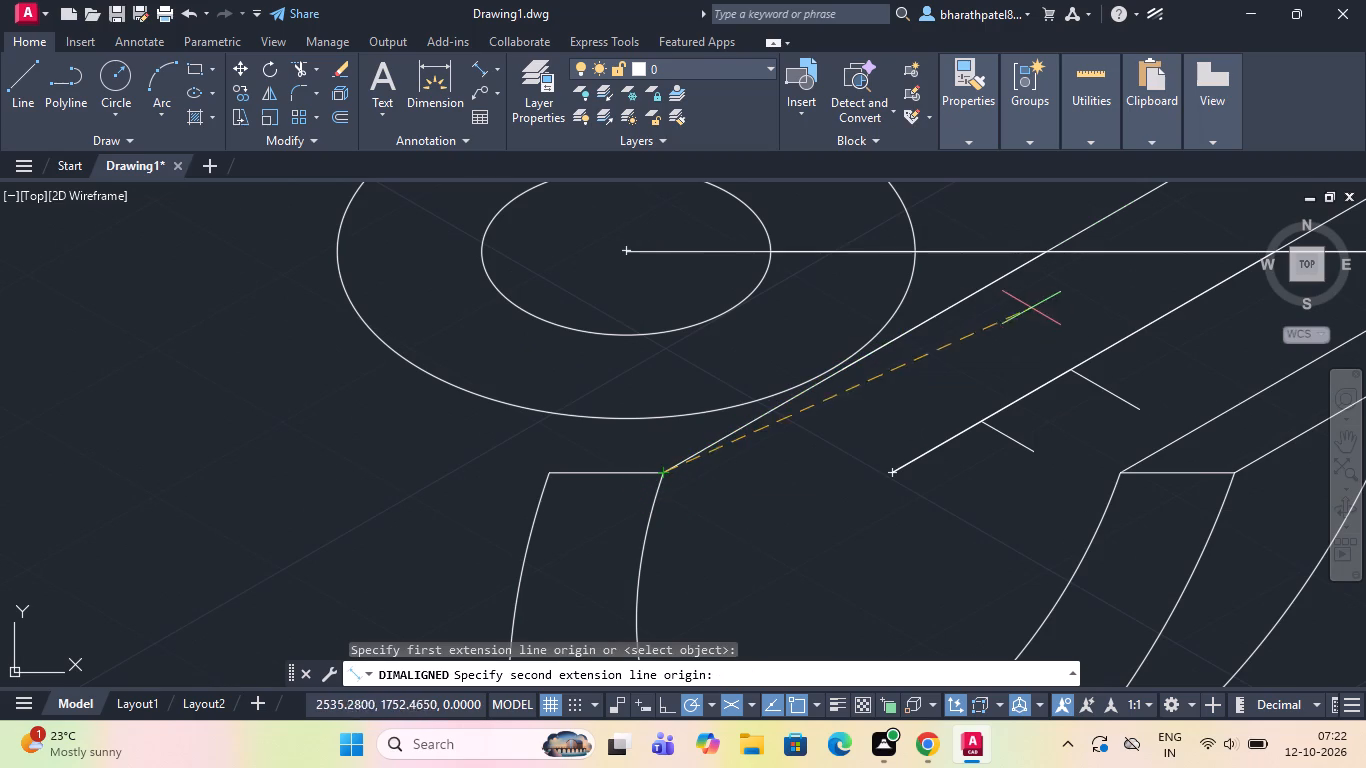
pyautogui.scroll(3, 1054, 249)
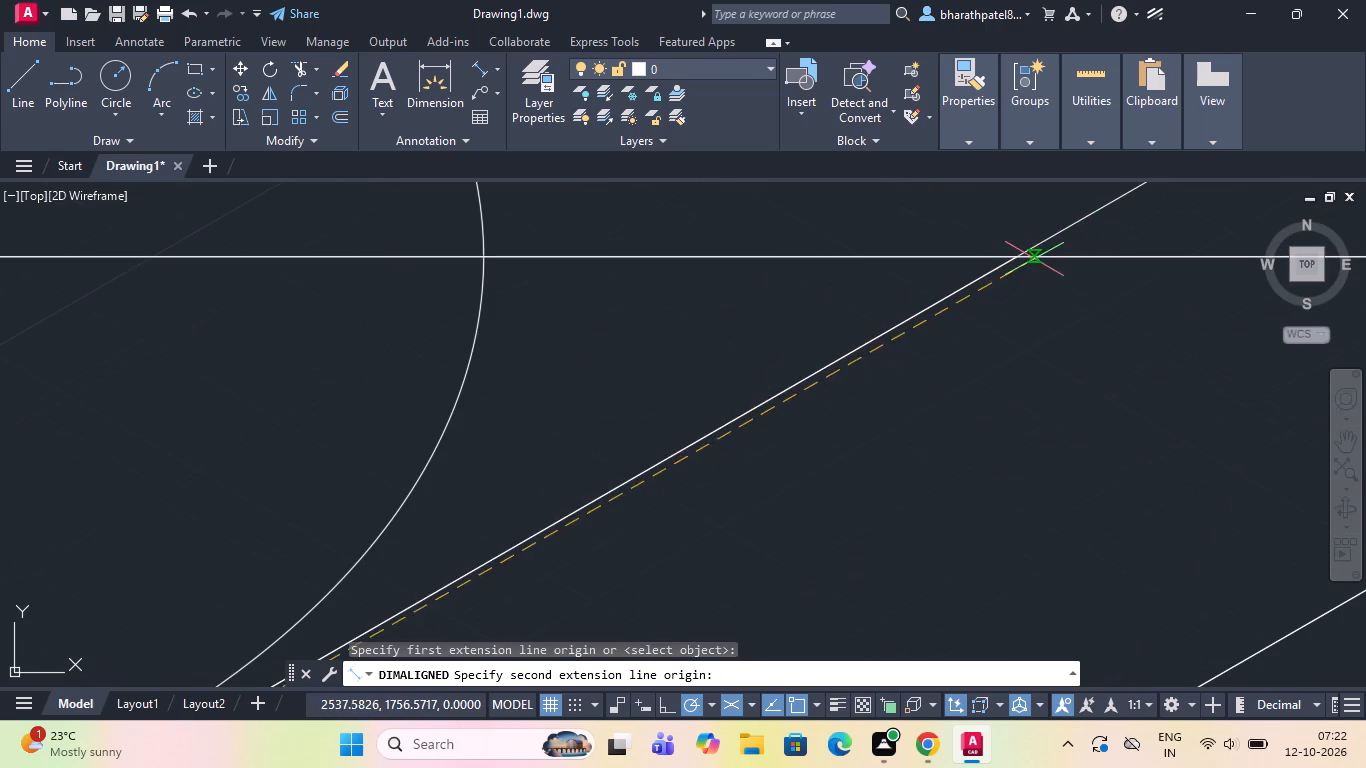
pyautogui.click(1014, 256)
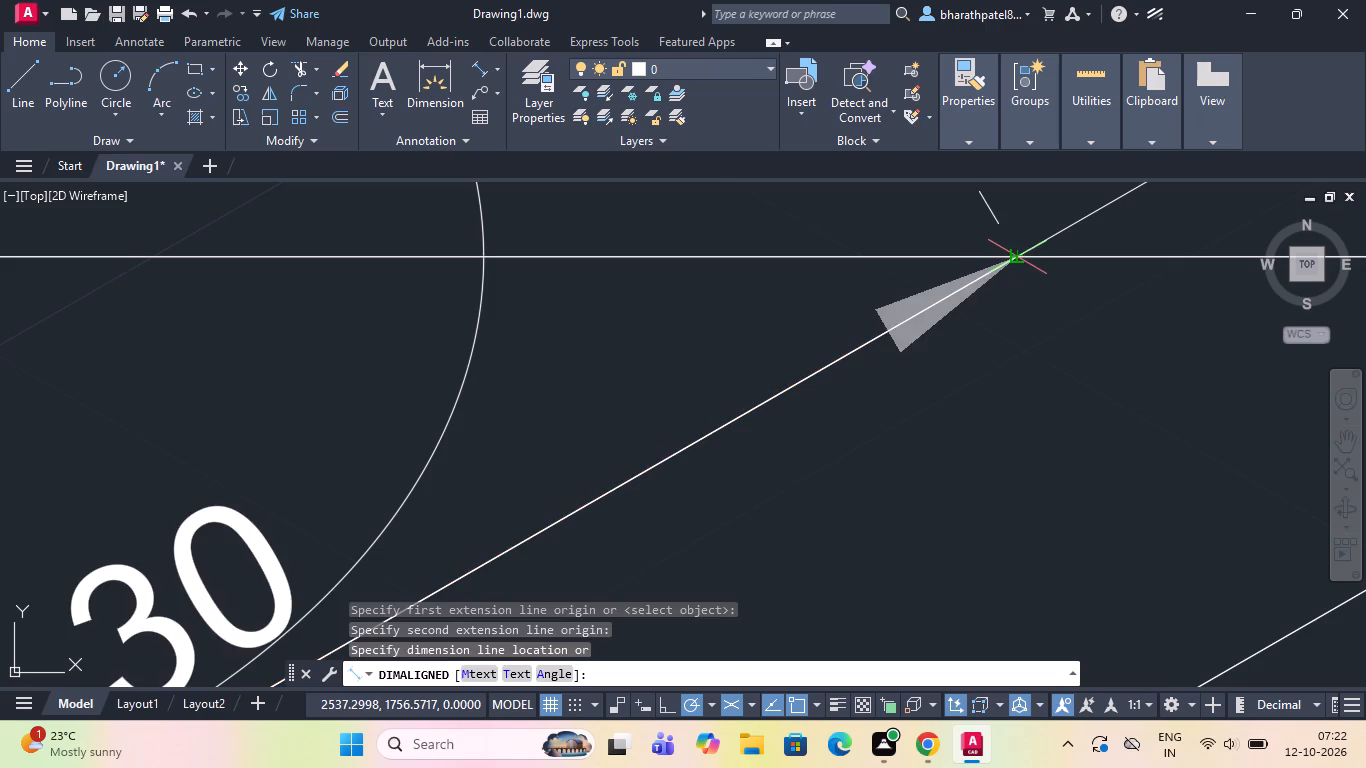
pyautogui.scroll(-2, 1016, 256)
pyautogui.press('Escape')
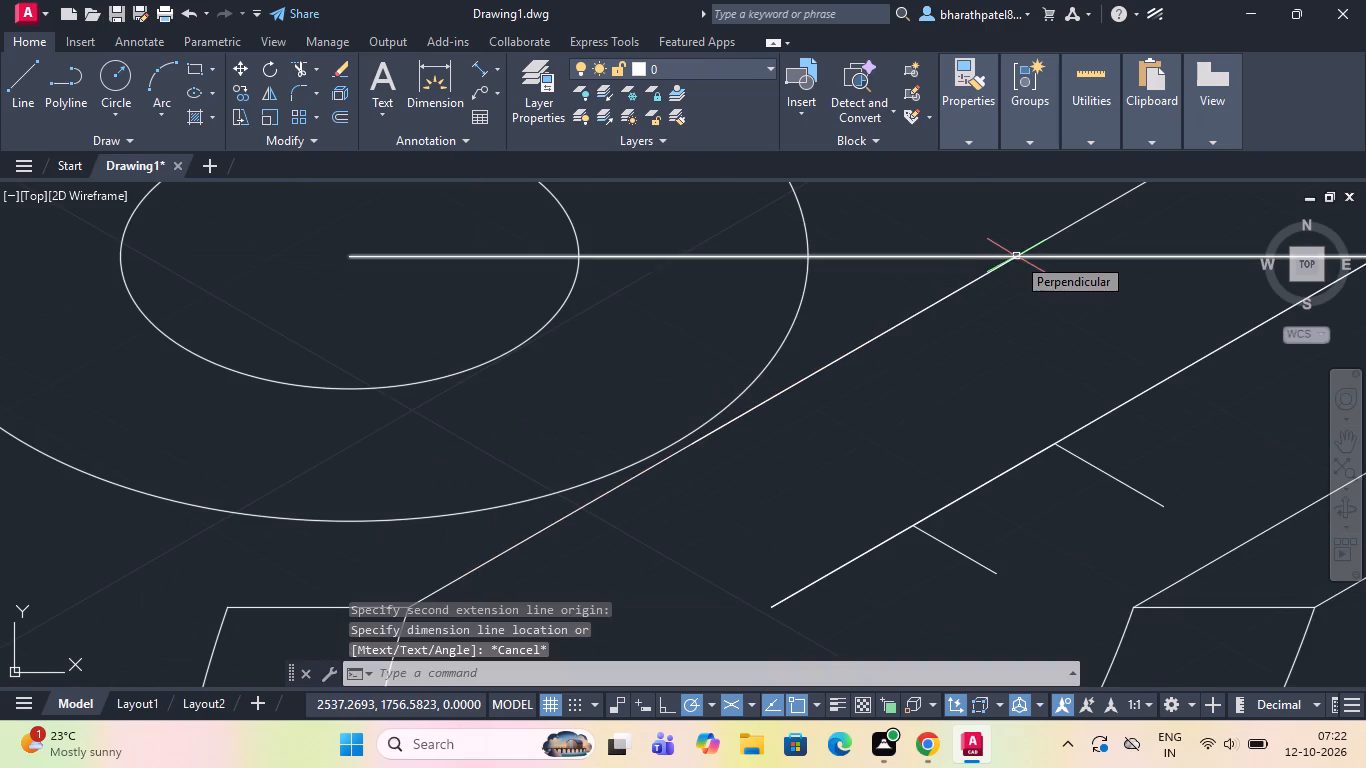
# Draw a 30° line from the left rim's outer top corner, extending into the left radius-16 isocircle.
pyautogui.scroll(-1, 892, 313)
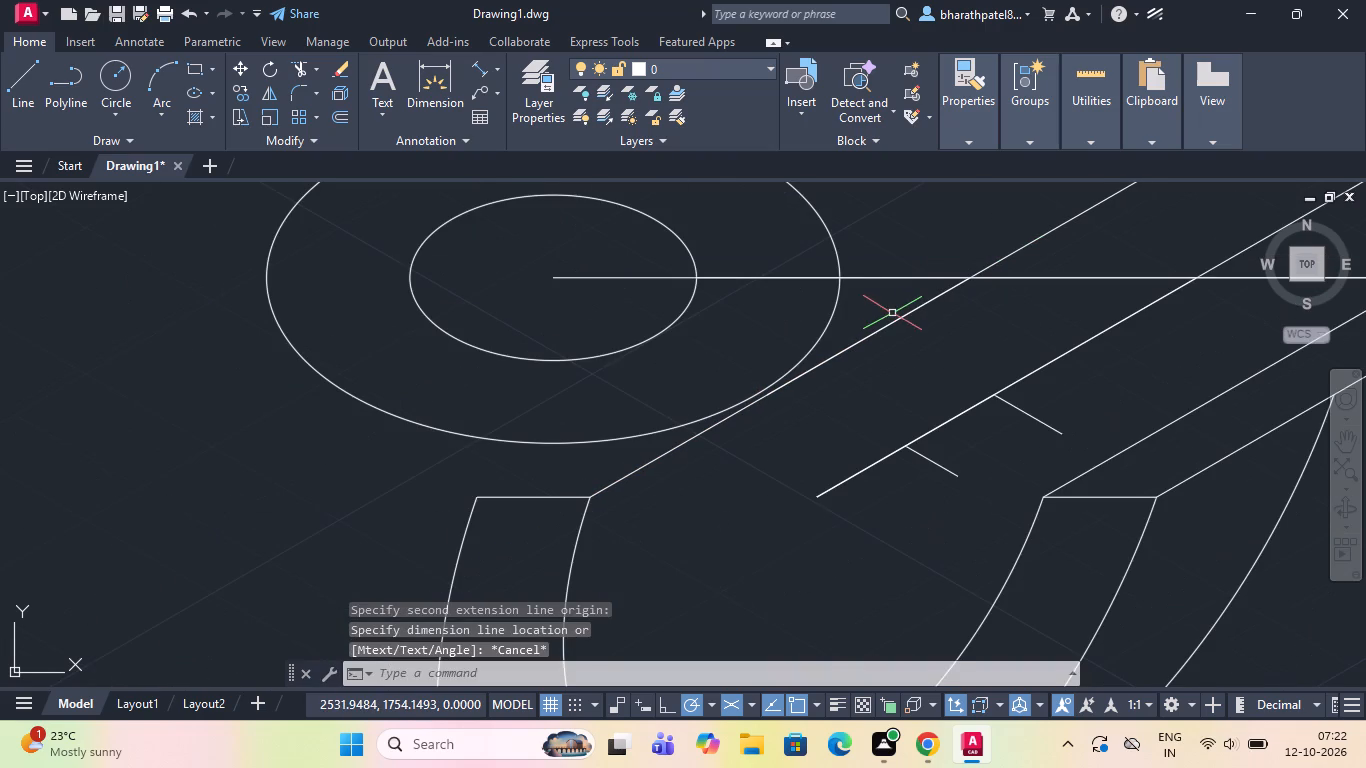
pyautogui.click(26, 77)
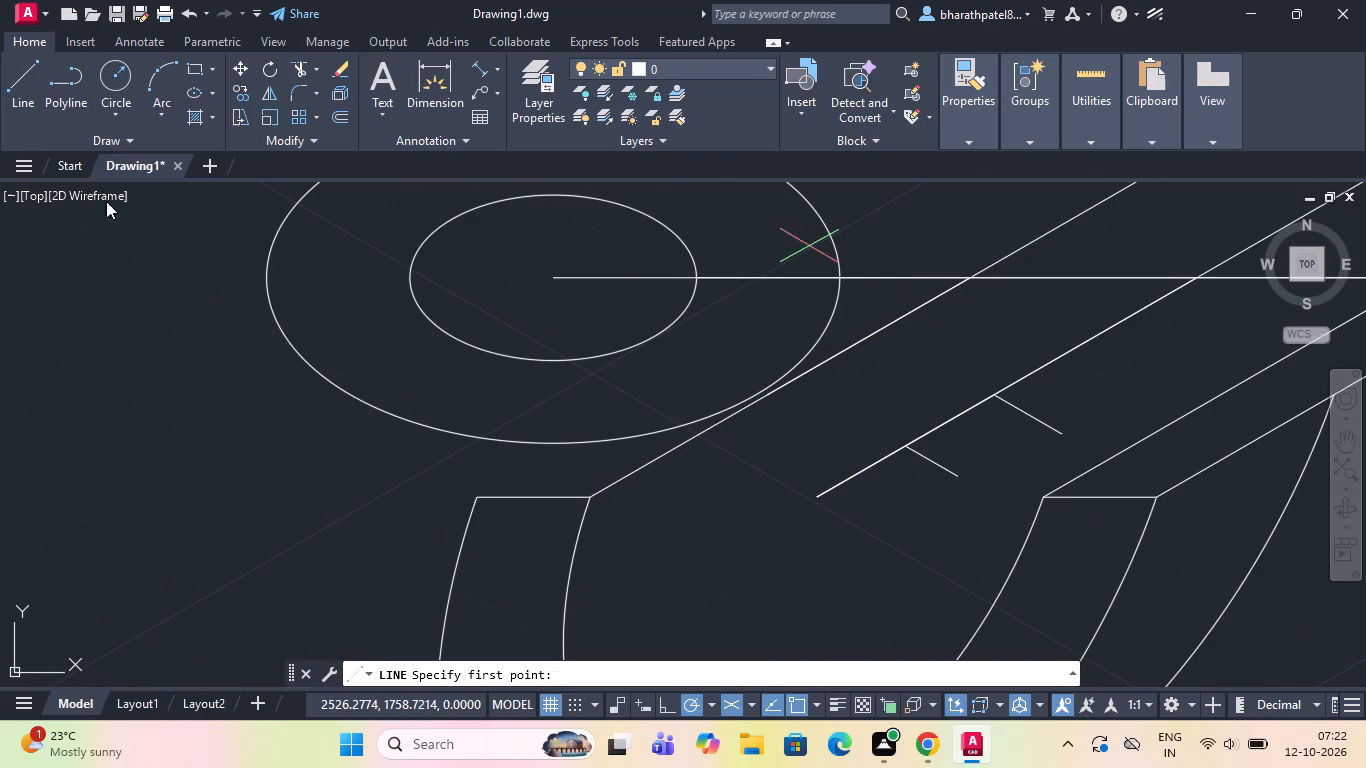
pyautogui.click(476, 496)
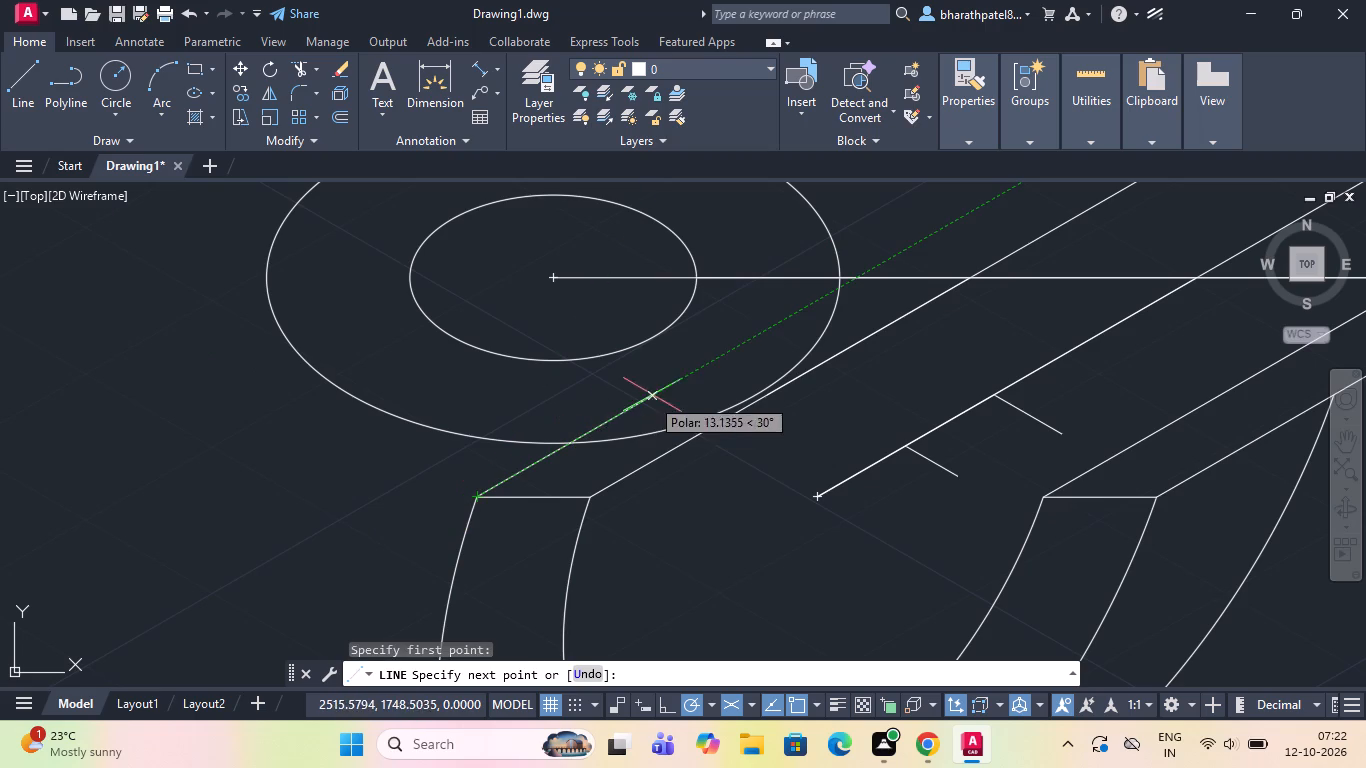
pyautogui.click(746, 352)
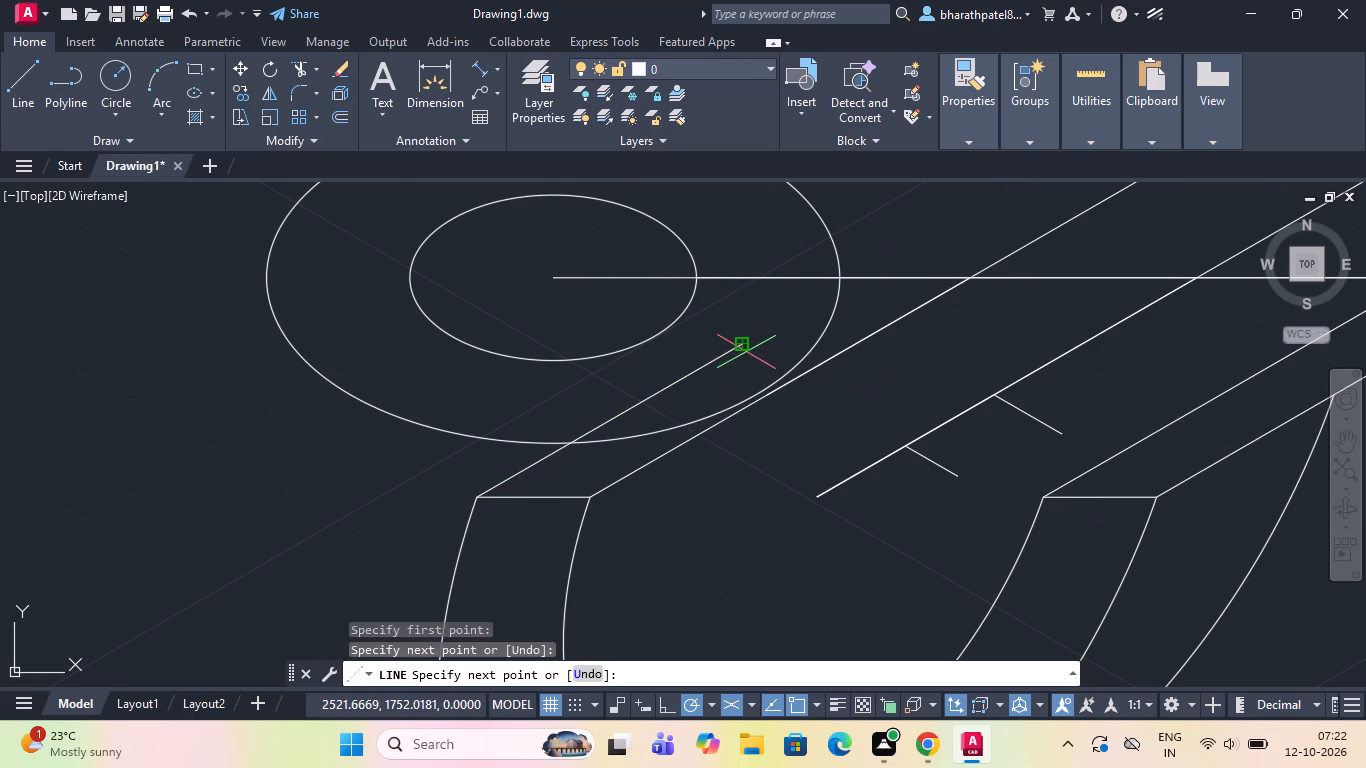
pyautogui.press('Escape')
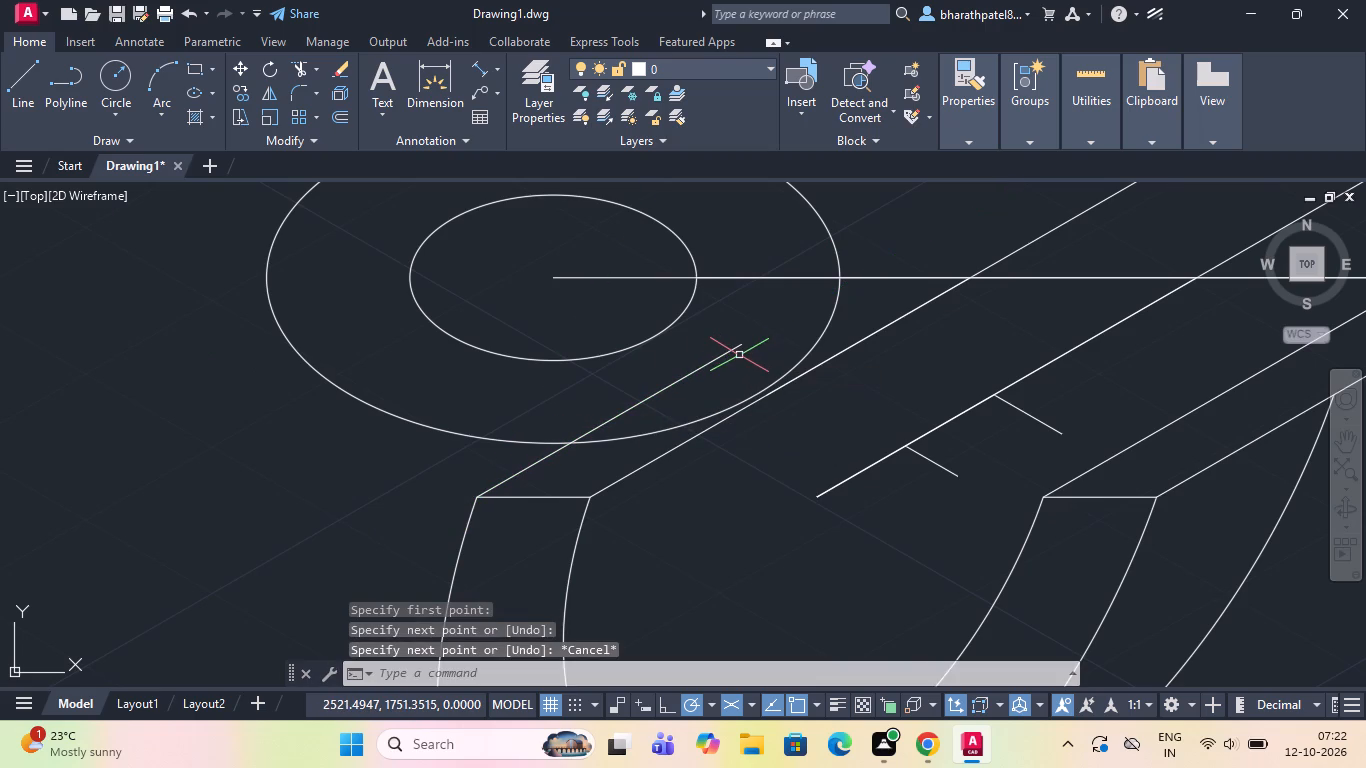
# Trim the portion of the new 30° line lying inside the left radius-16 isocircle.
pyautogui.click(301, 66)
pyautogui.click(674, 379)
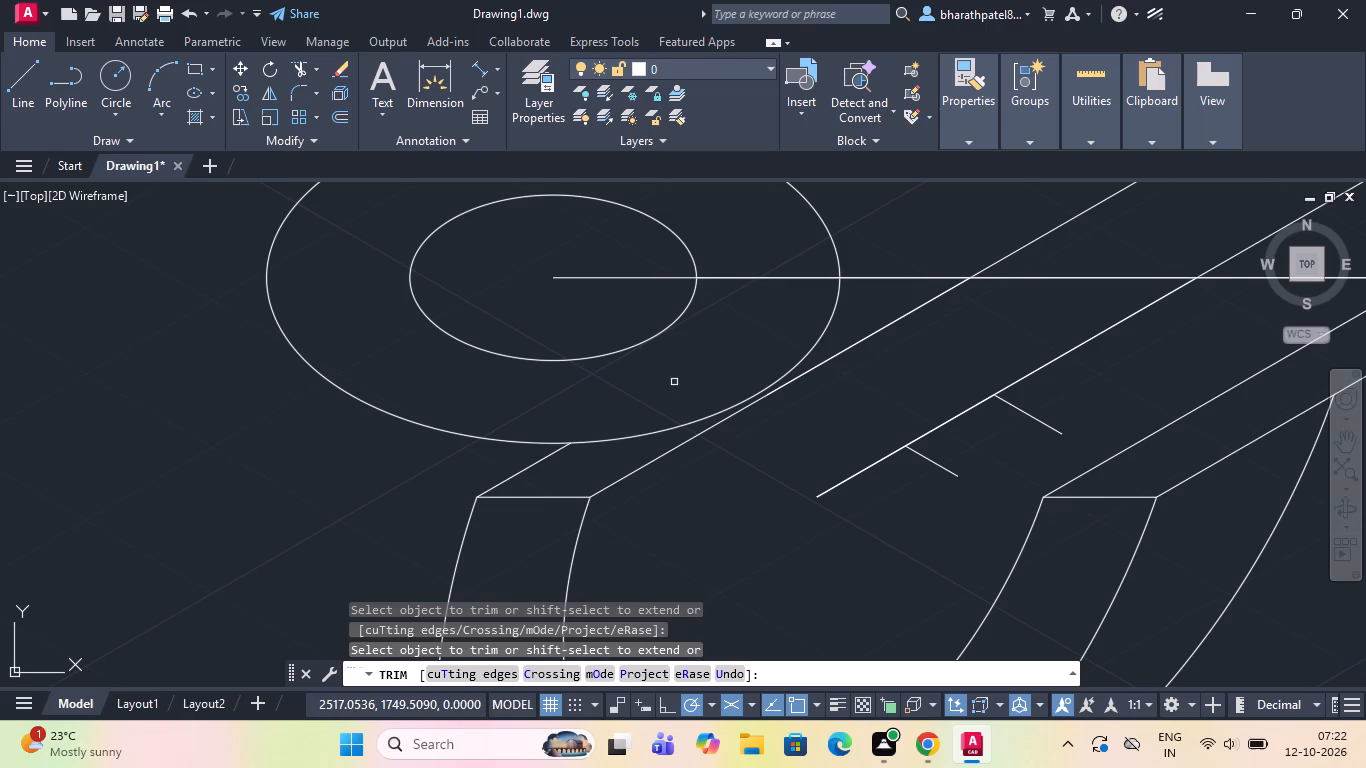
# Draw a 30° line through the right isocircles' centre, extending beyond the radius-16 isocircle on both sides.
pyautogui.scroll(-2, 674, 382)
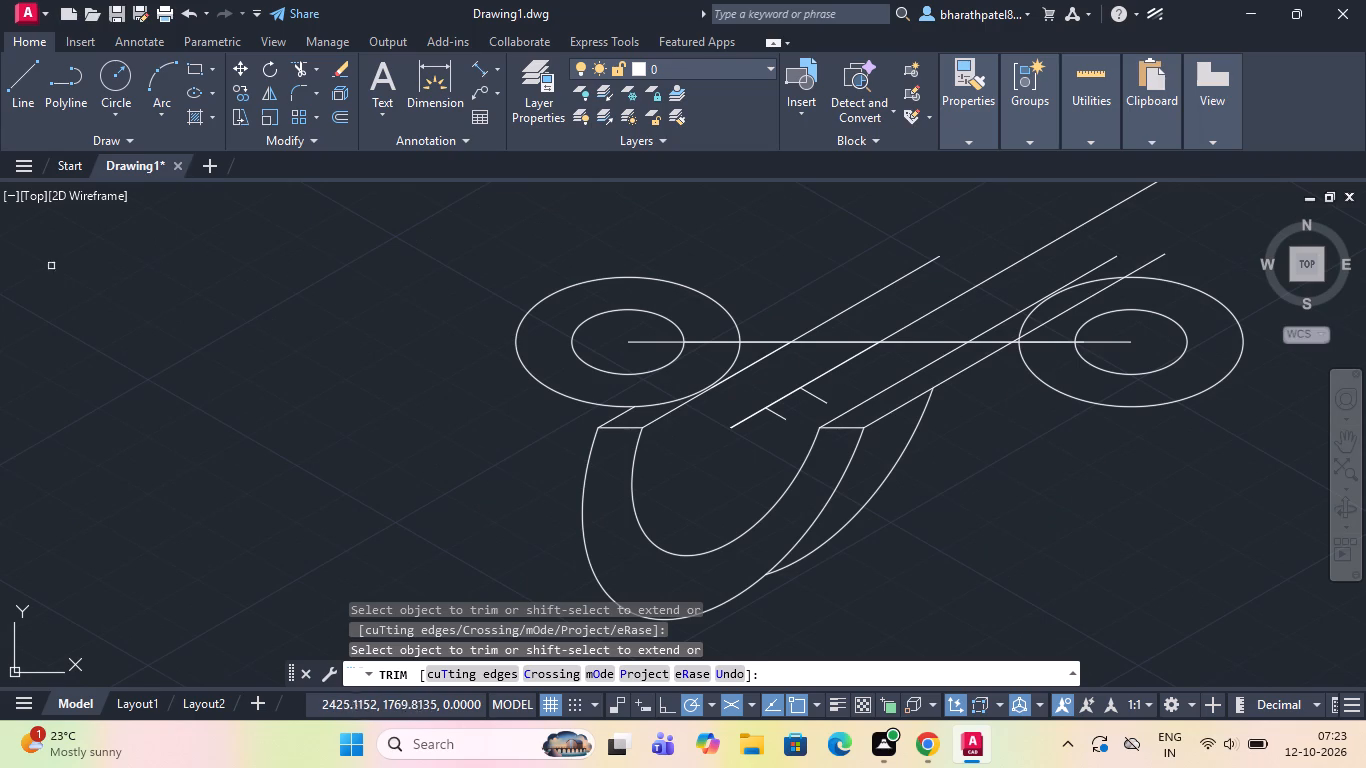
pyautogui.moveTo(17, 79); pyautogui.dragTo(34, 108)
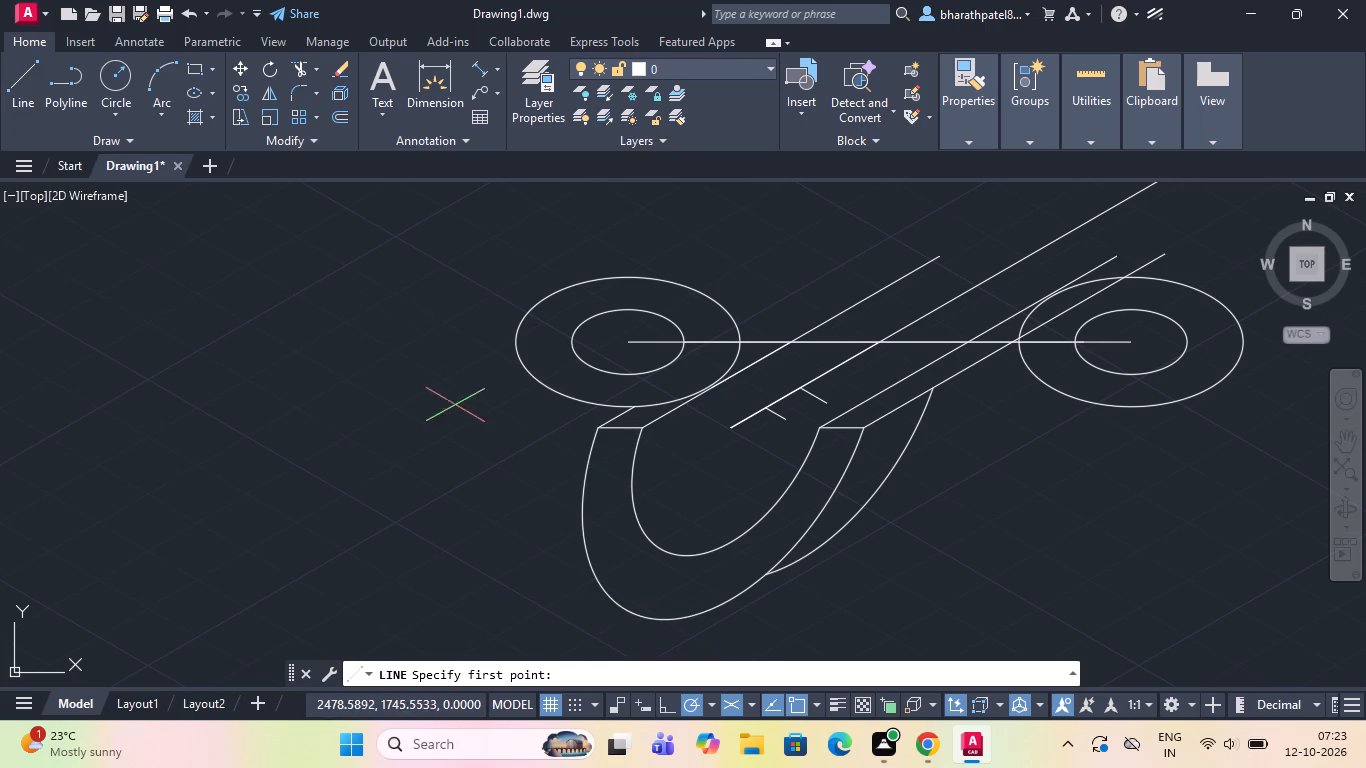
pyautogui.scroll(-2, 489, 304)
pyautogui.scroll(2, 790, 275)
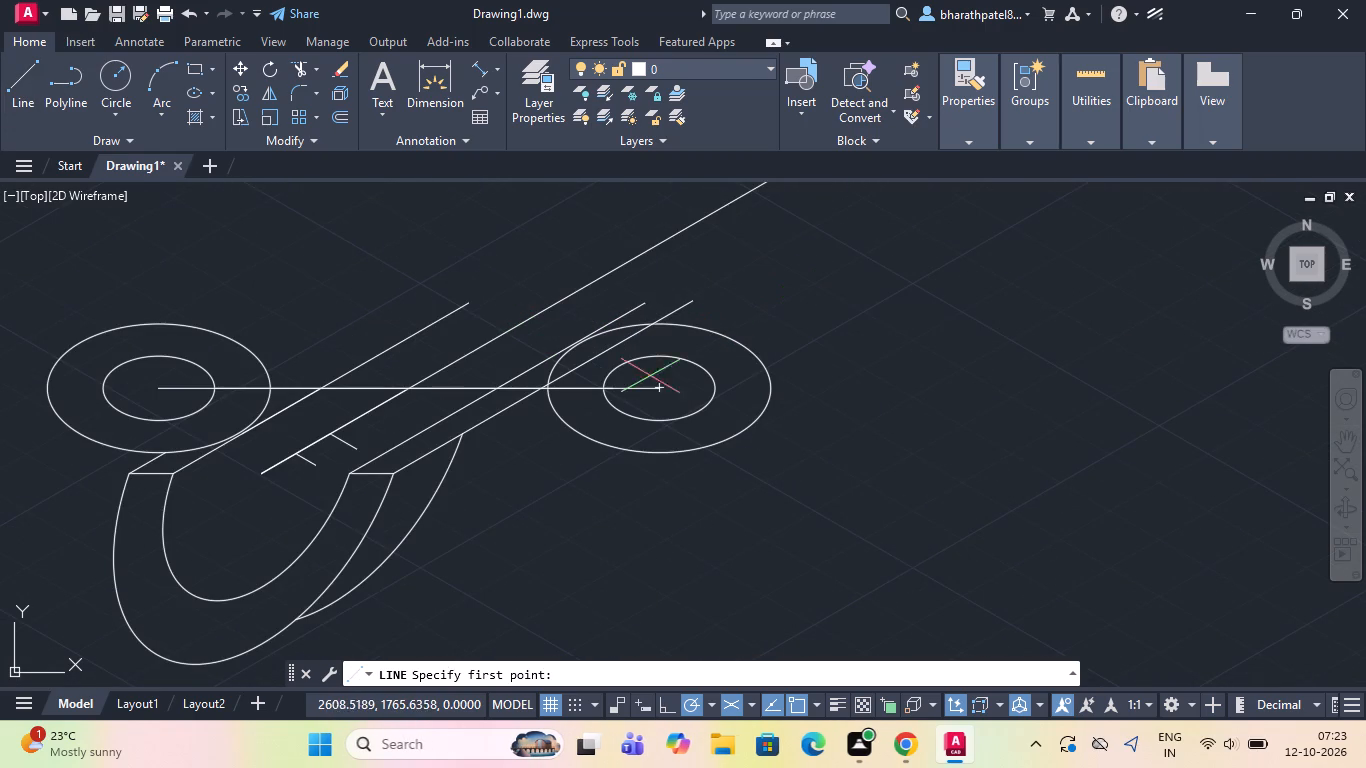
pyautogui.click(654, 390)
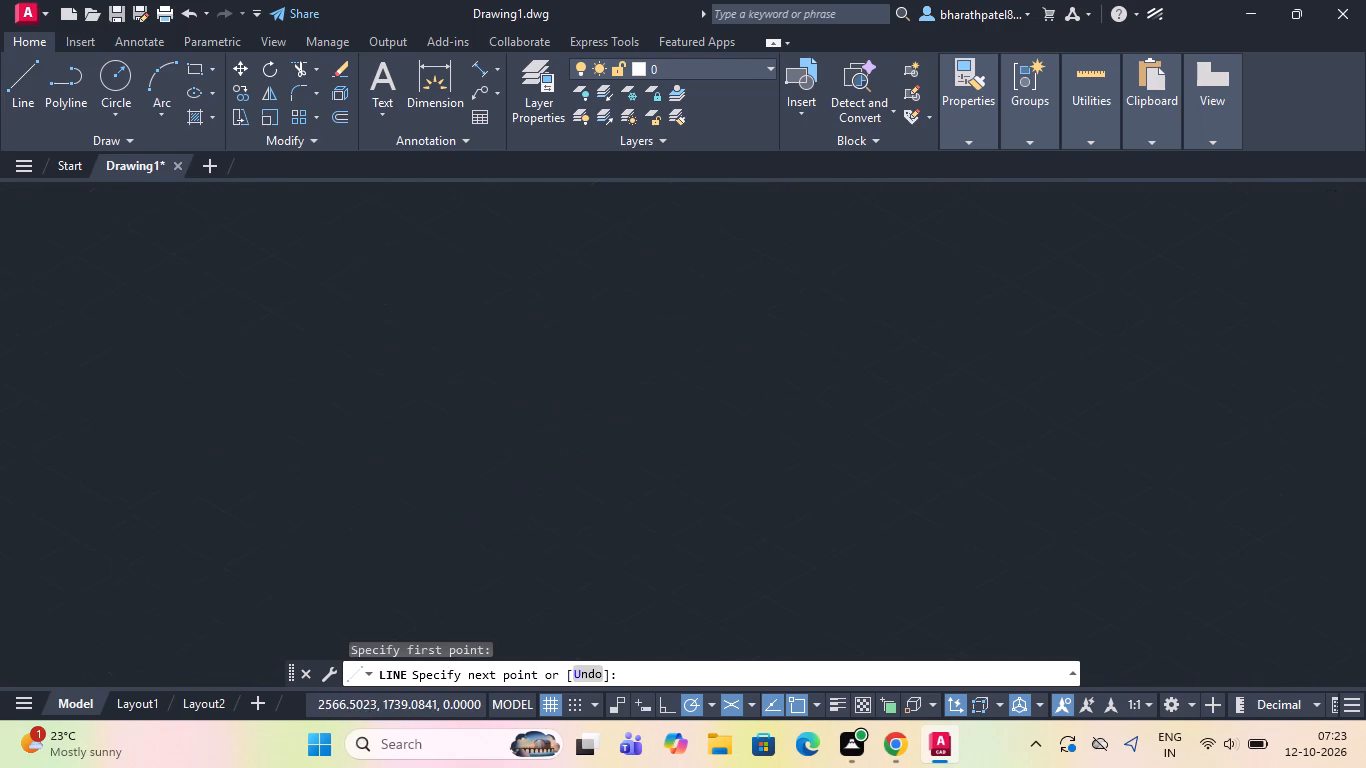
pyautogui.click(489, 486)
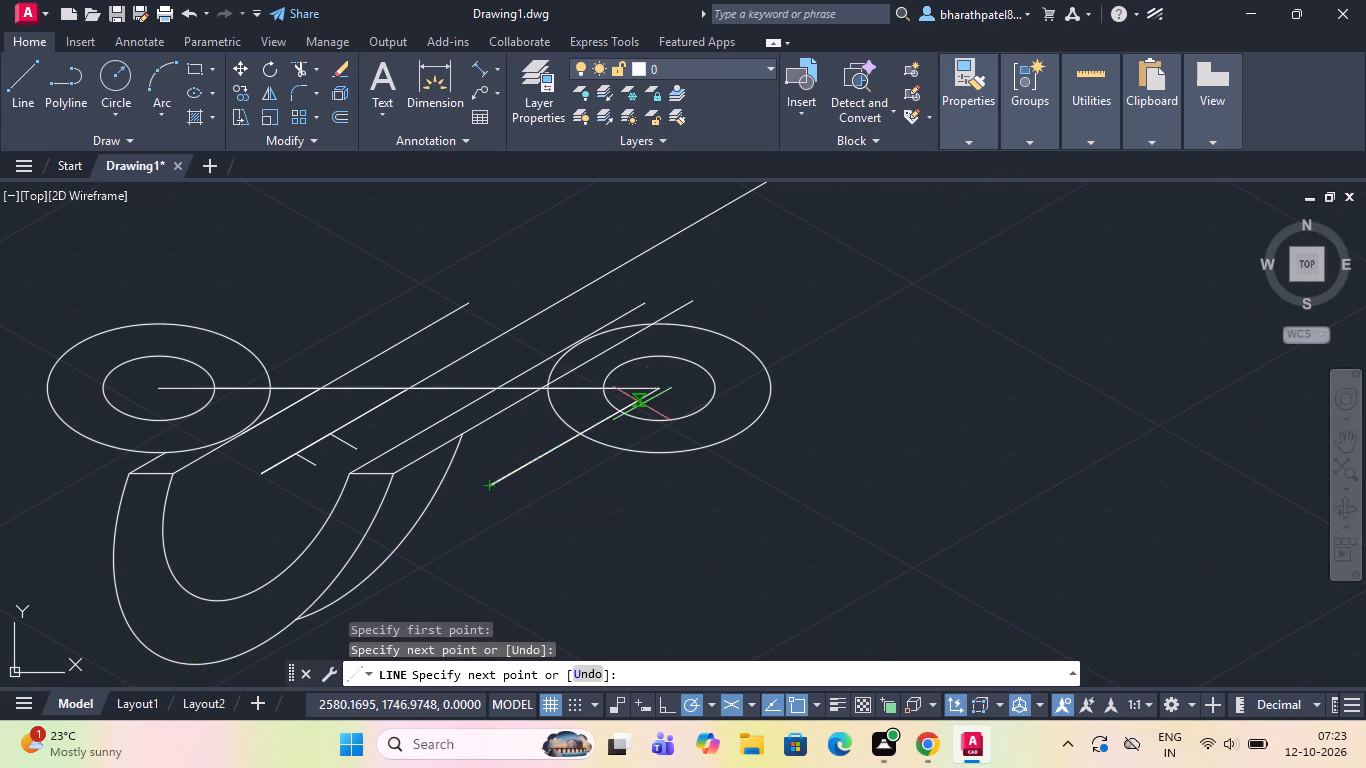
pyautogui.click(825, 291)
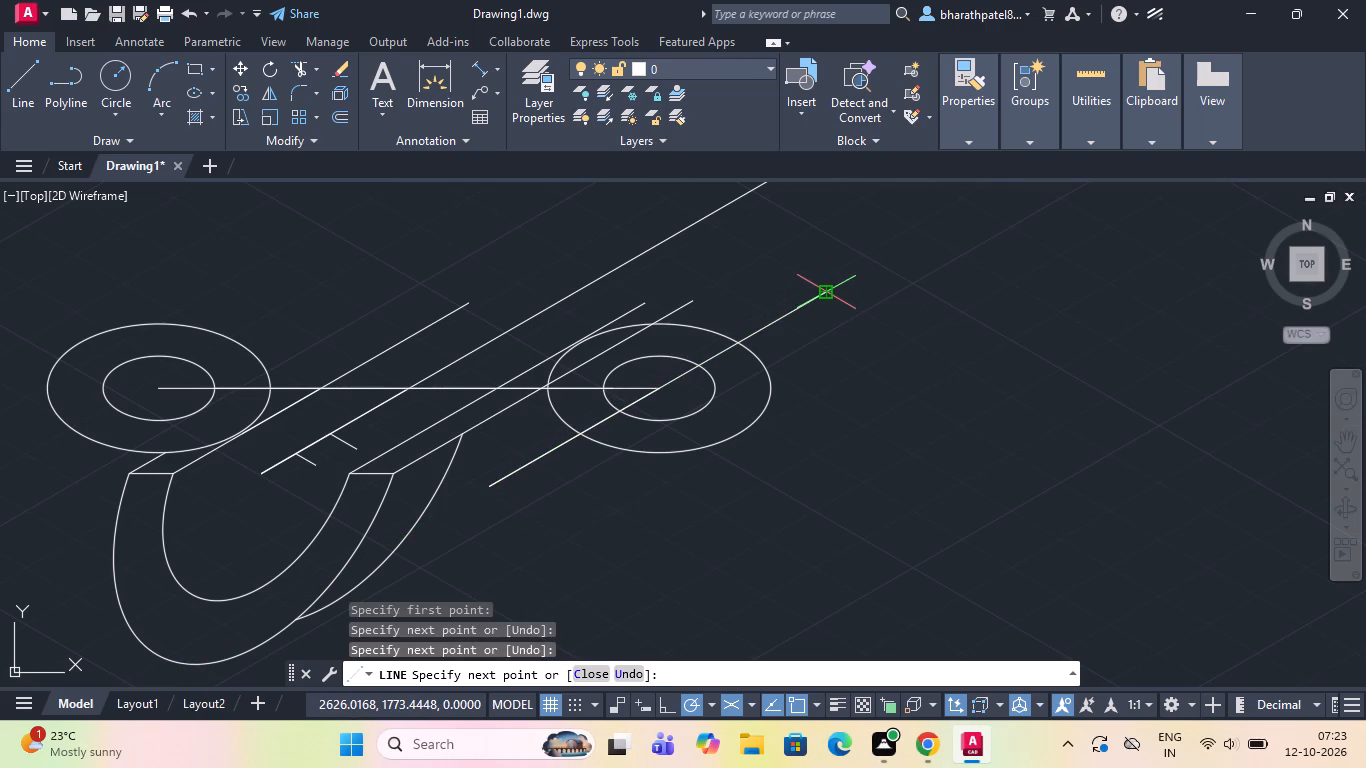
pyautogui.press('Escape')
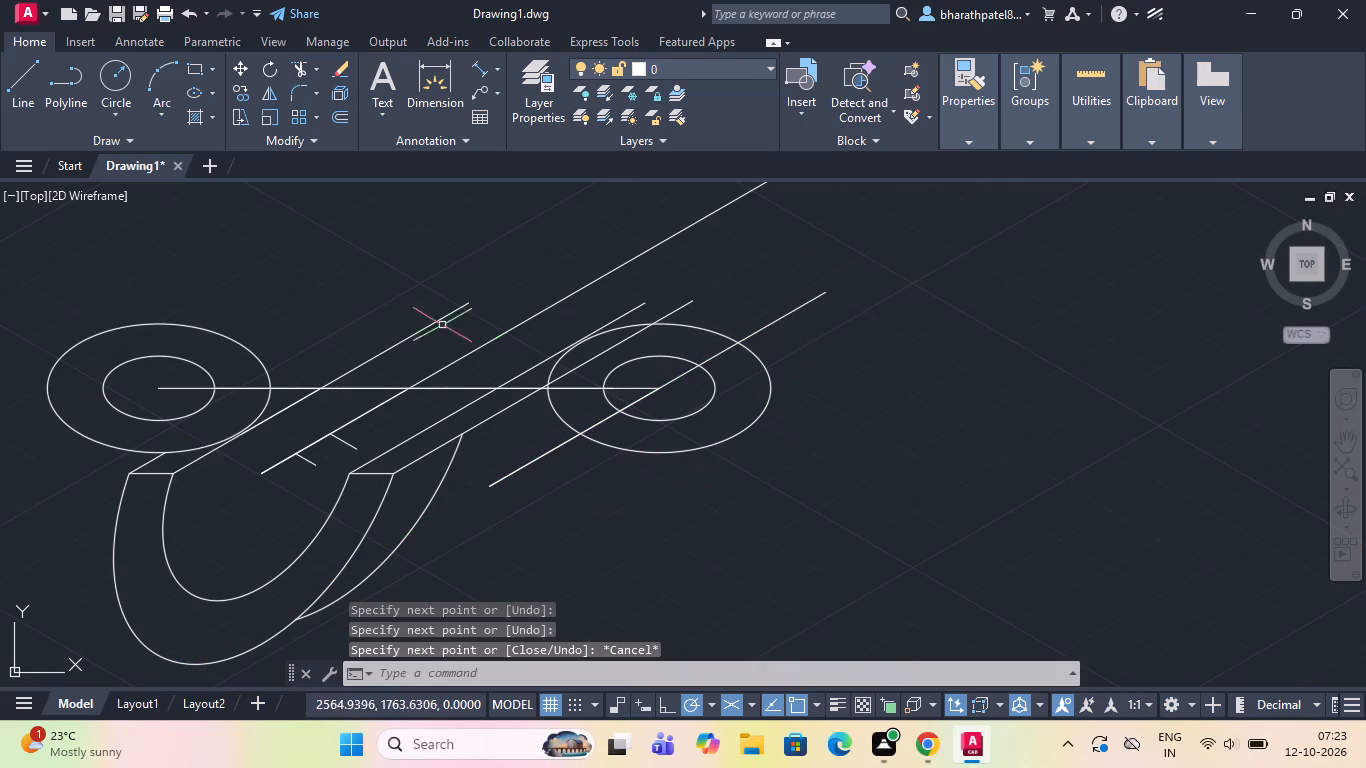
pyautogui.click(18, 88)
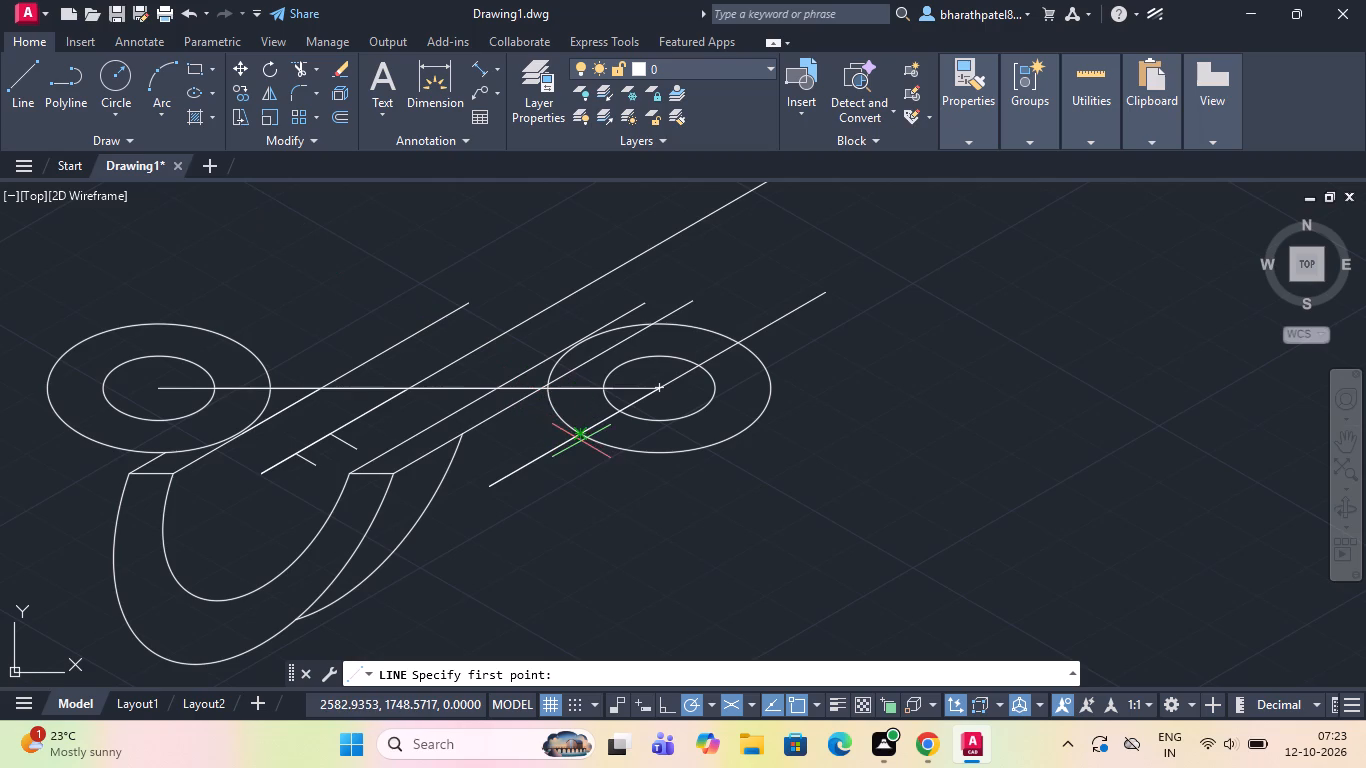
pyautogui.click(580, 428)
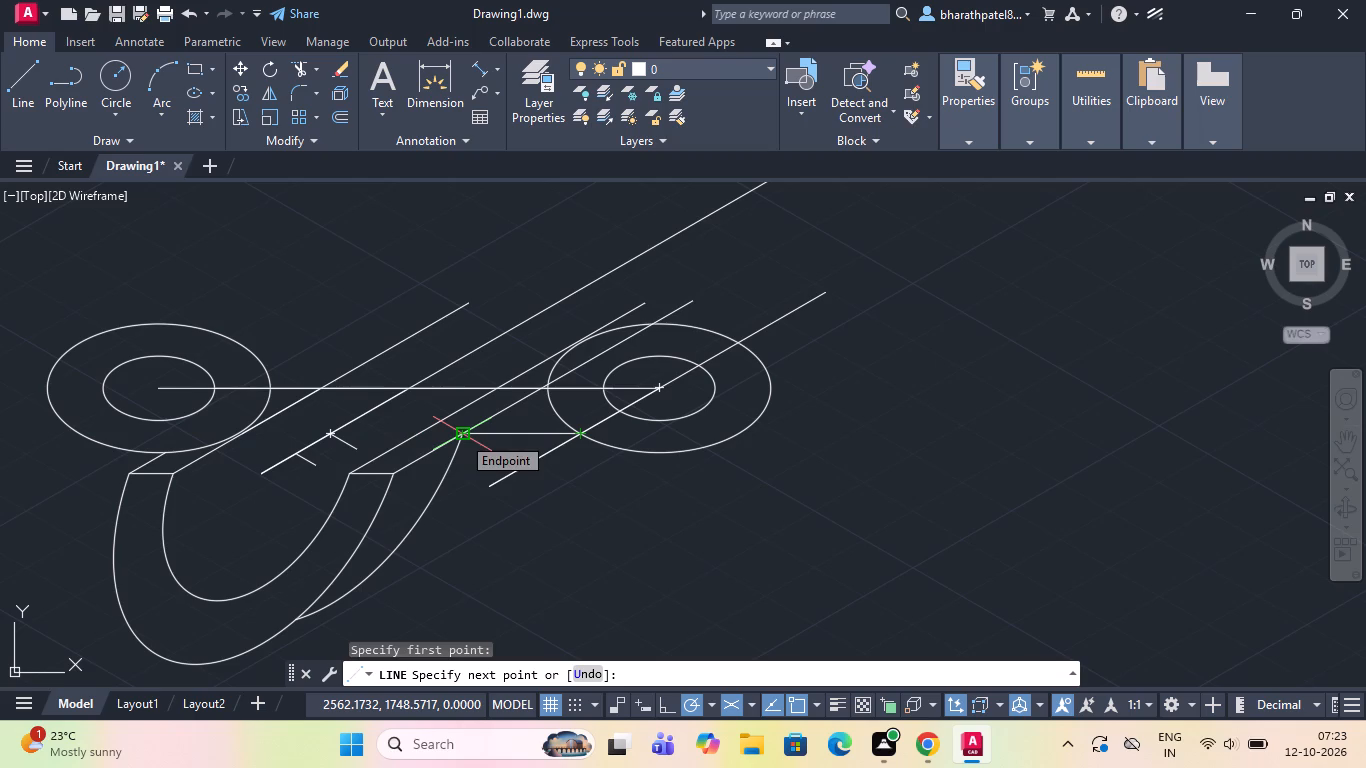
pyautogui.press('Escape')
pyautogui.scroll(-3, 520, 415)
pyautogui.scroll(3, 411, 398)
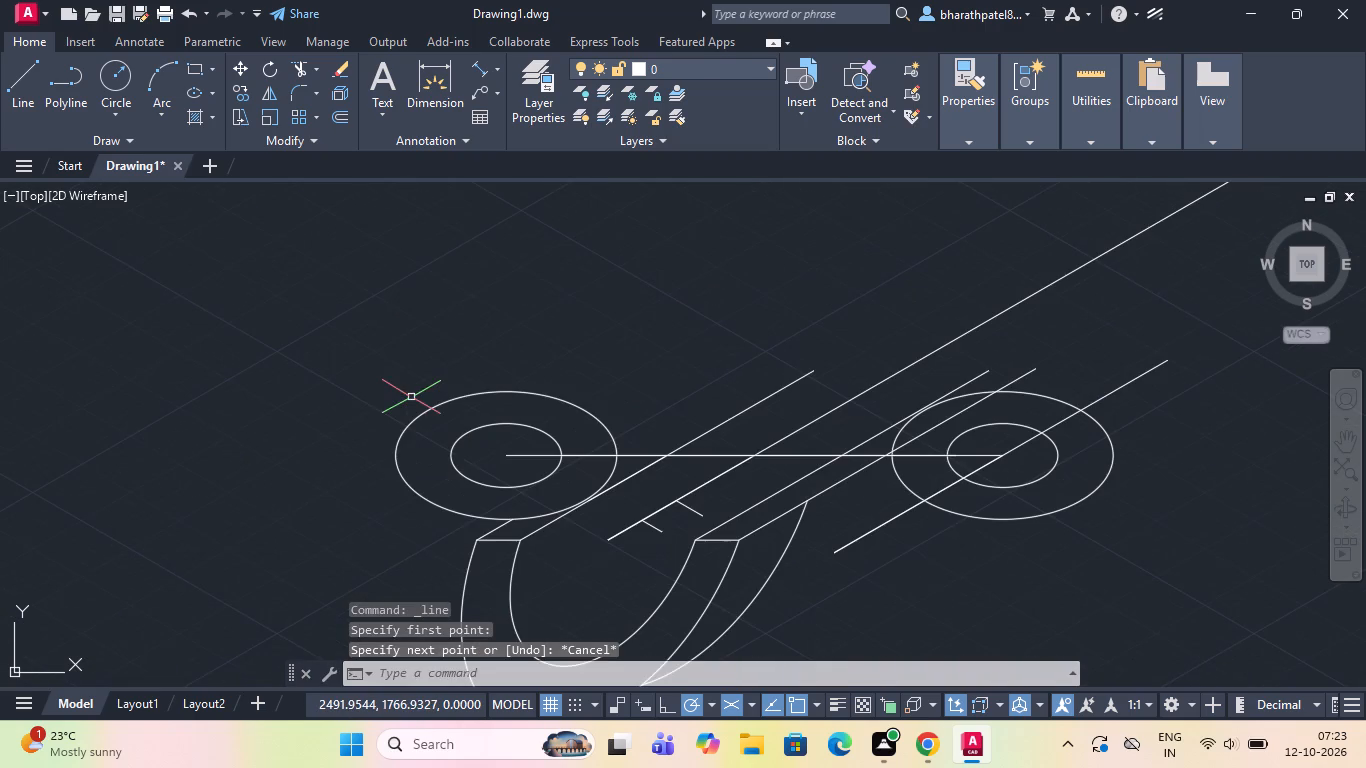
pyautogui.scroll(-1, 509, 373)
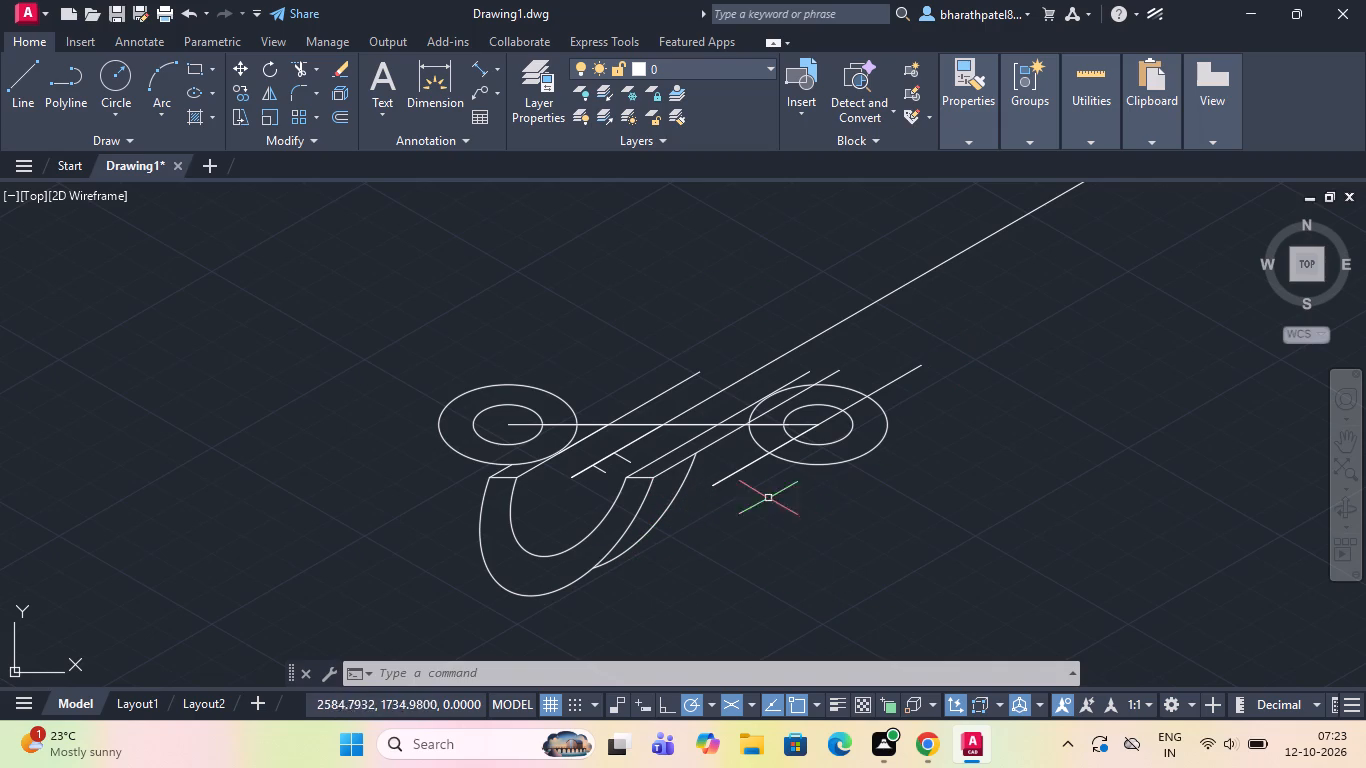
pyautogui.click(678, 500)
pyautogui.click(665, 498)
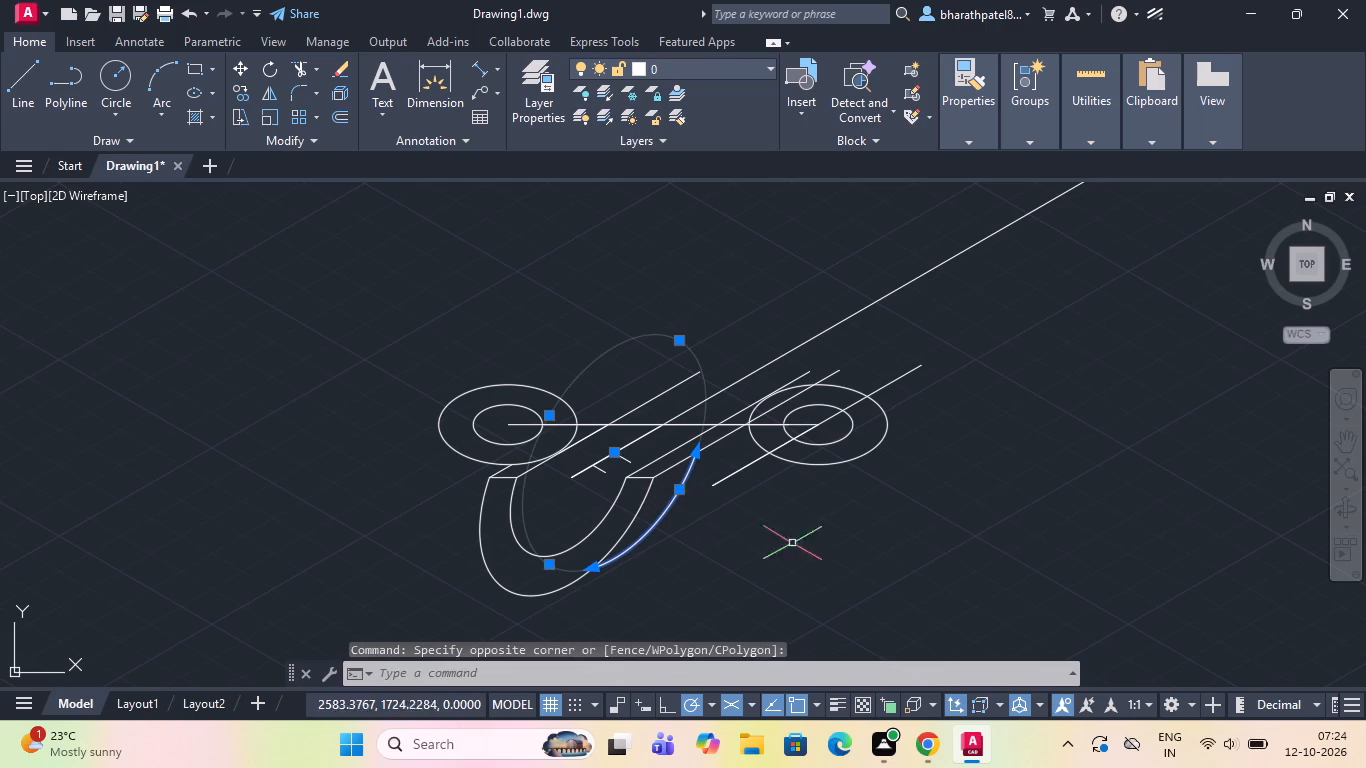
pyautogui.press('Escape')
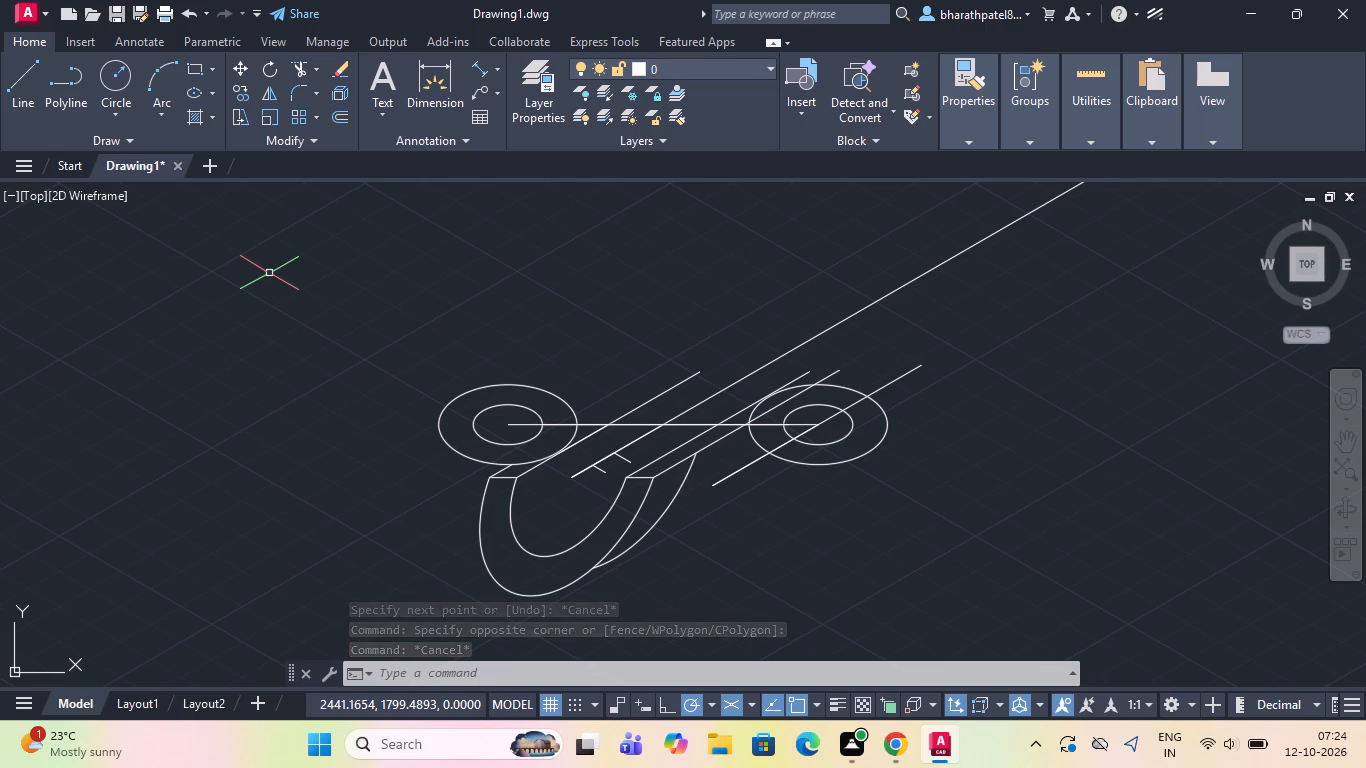
# Draw a radius-30 isocircle on the right isoplane, centred at the upper tick mark's junction with the central 30° line.
pyautogui.write('ell')
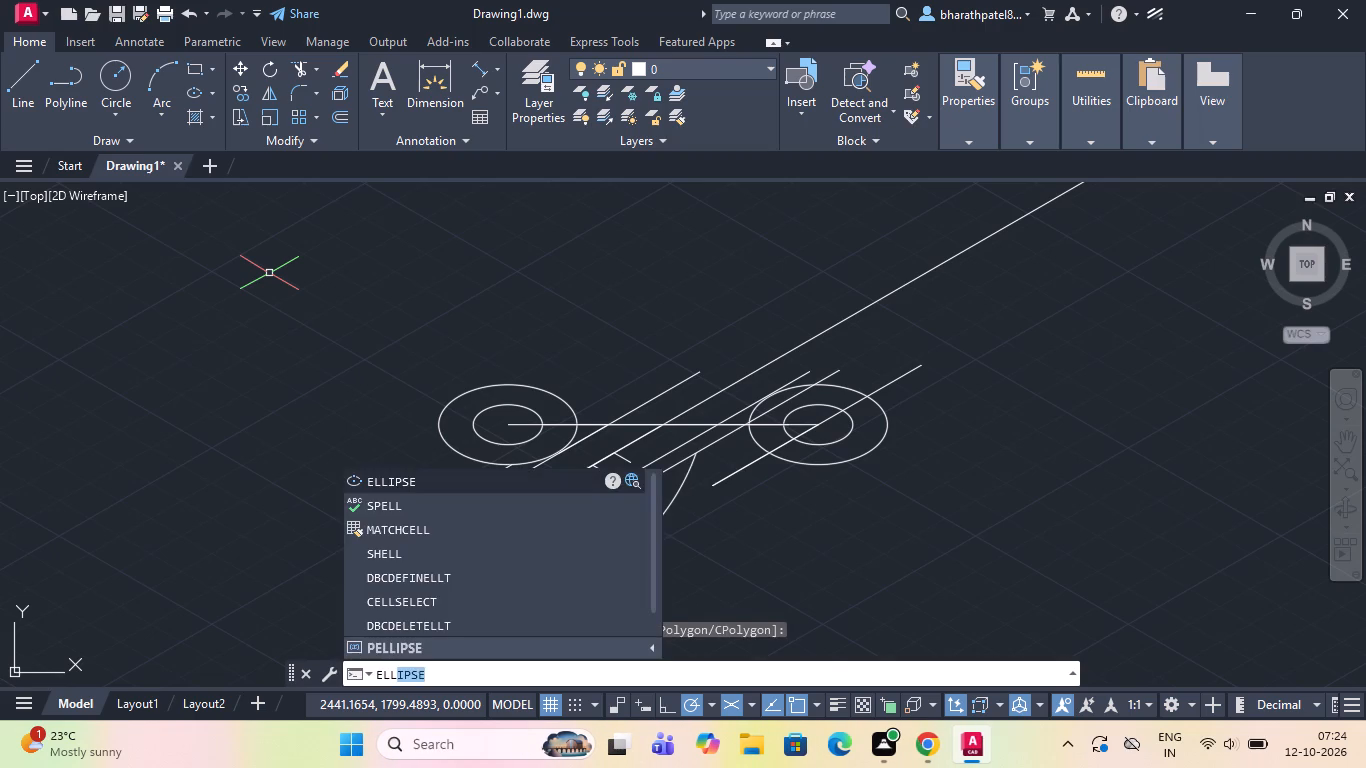
pyautogui.press('Return')
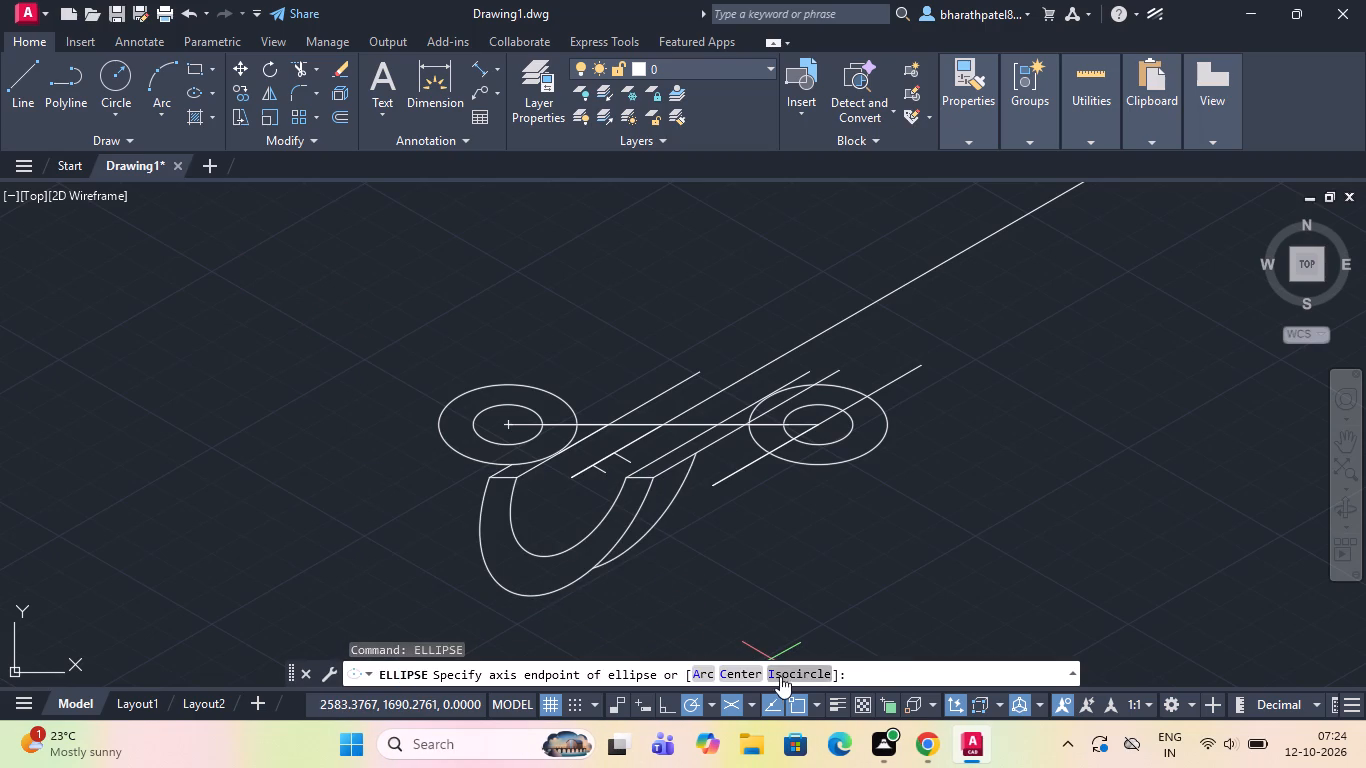
pyautogui.click(782, 677)
pyautogui.scroll(2, 611, 438)
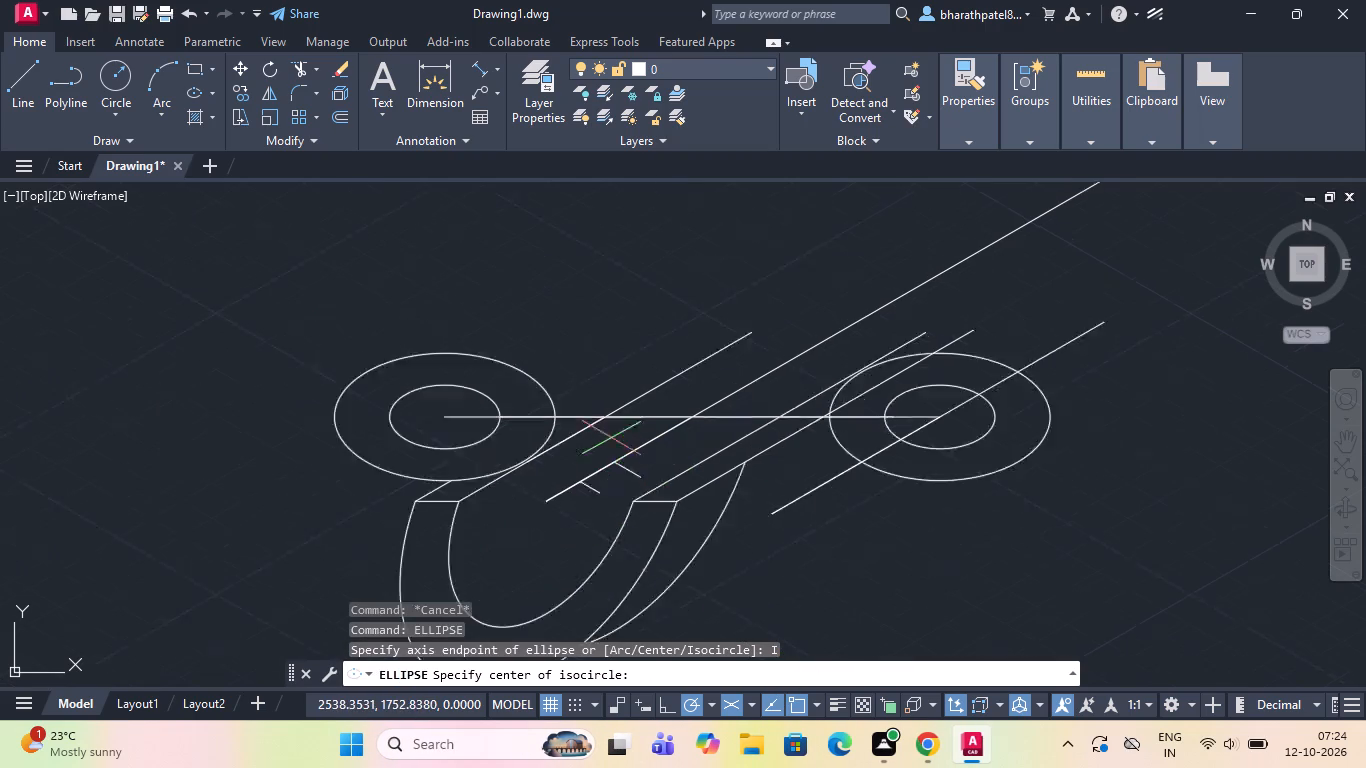
pyautogui.click(612, 479)
pyautogui.scroll(-2, 612, 479)
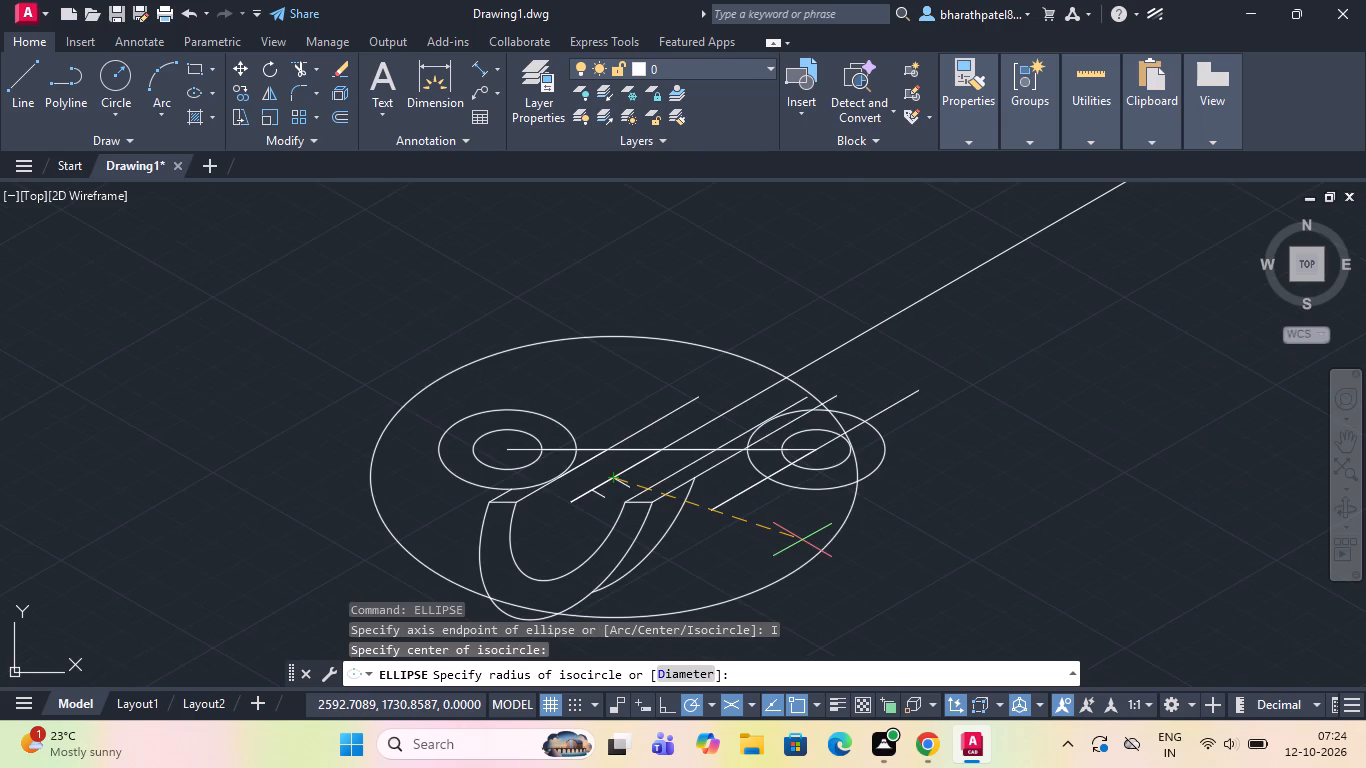
pyautogui.press('F5')
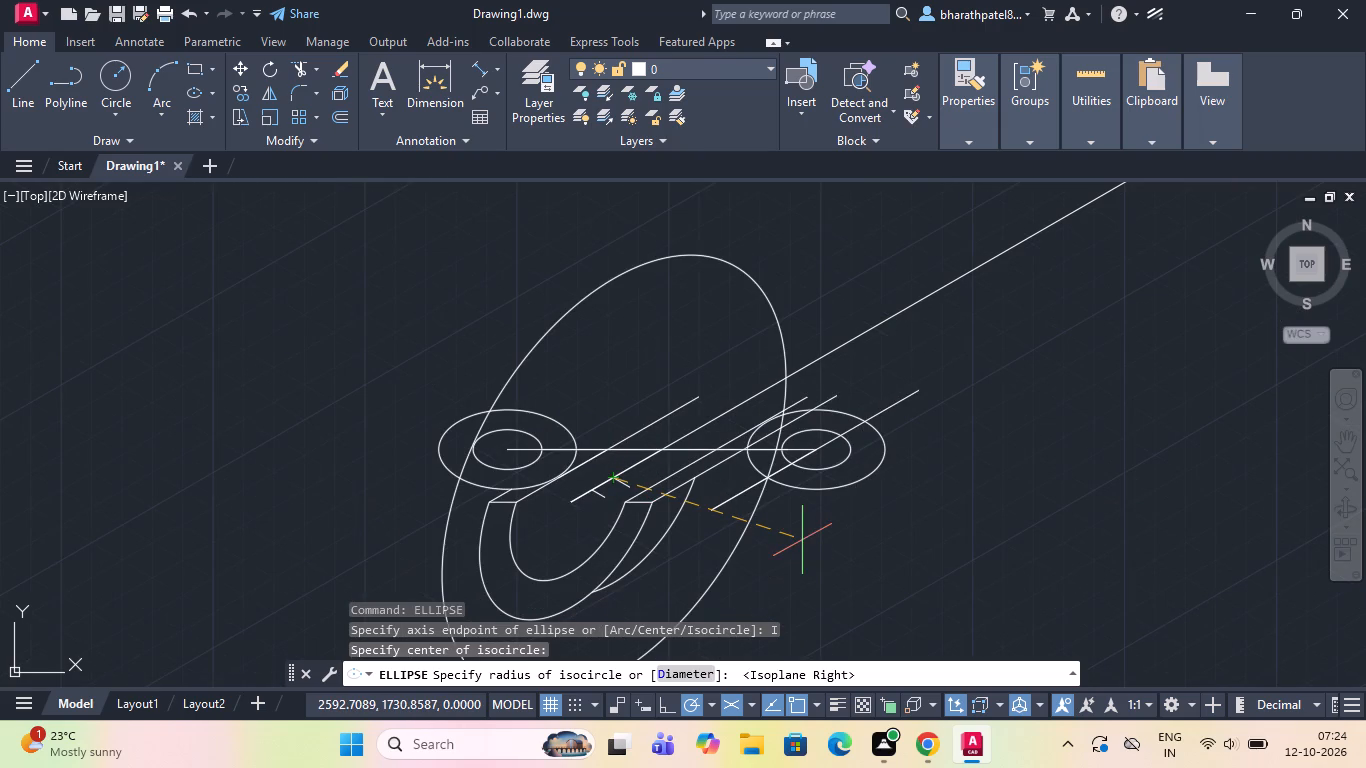
pyautogui.press('F5')
pyautogui.press('F5')
pyautogui.press('F5')
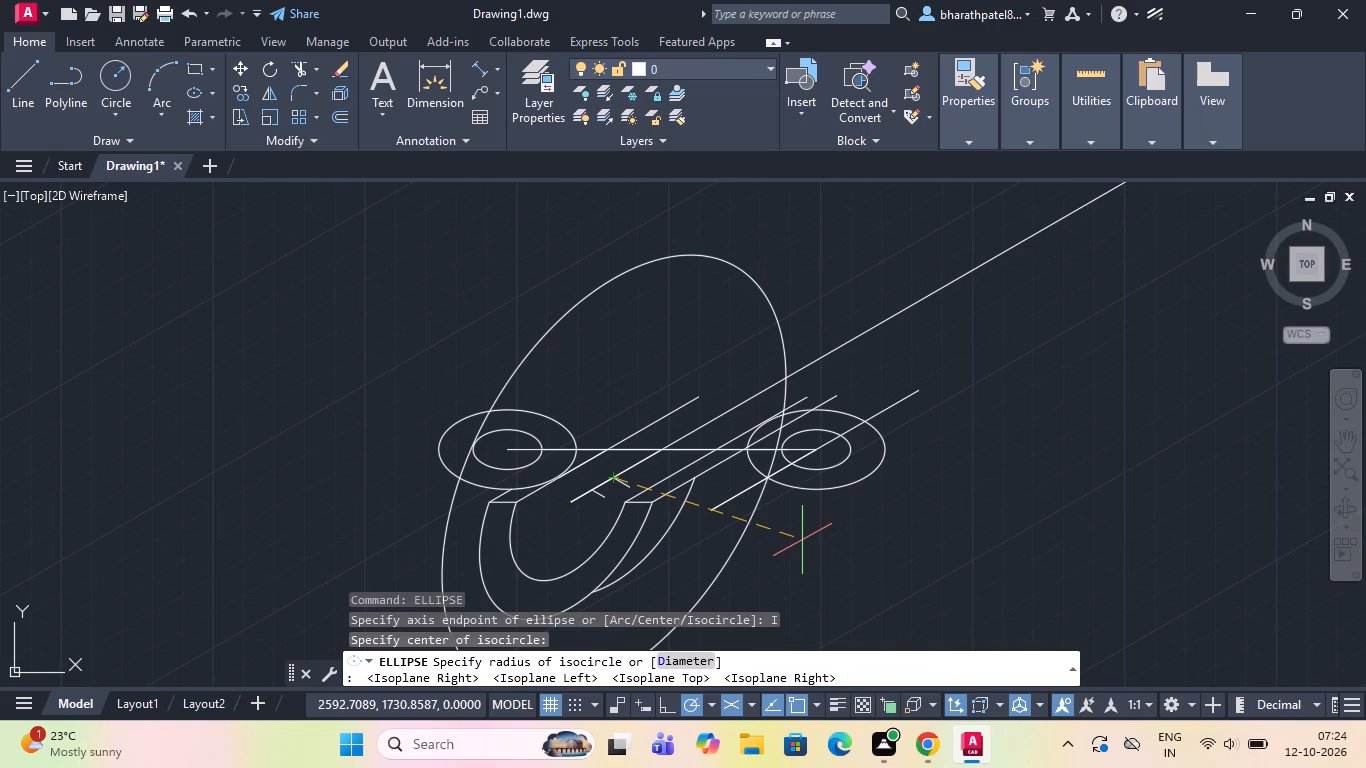
pyautogui.press('3')
pyautogui.press('0')
pyautogui.press('Return')
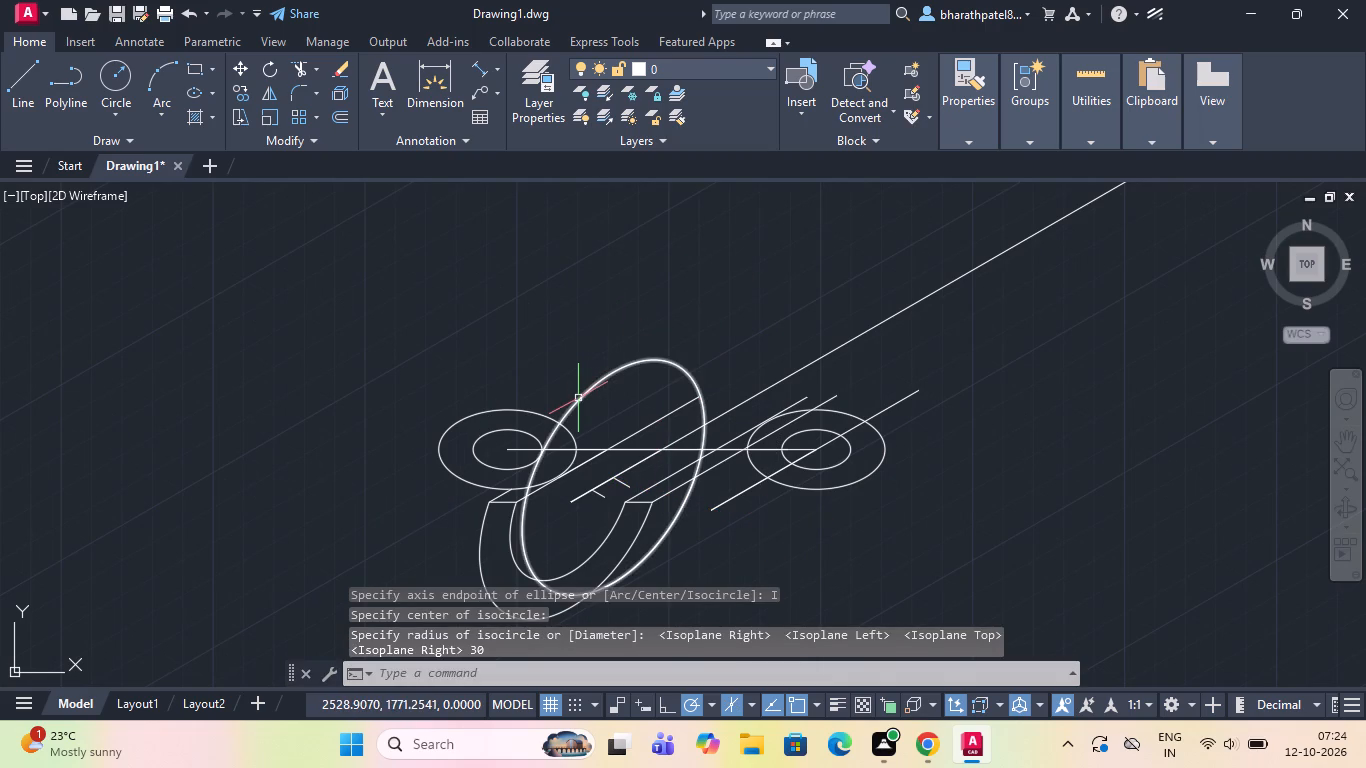
# Draw a horizontal line about 101 units long from the radius-30 isocircle's centre, past the right radius-16 isocircle.
pyautogui.click(27, 73)
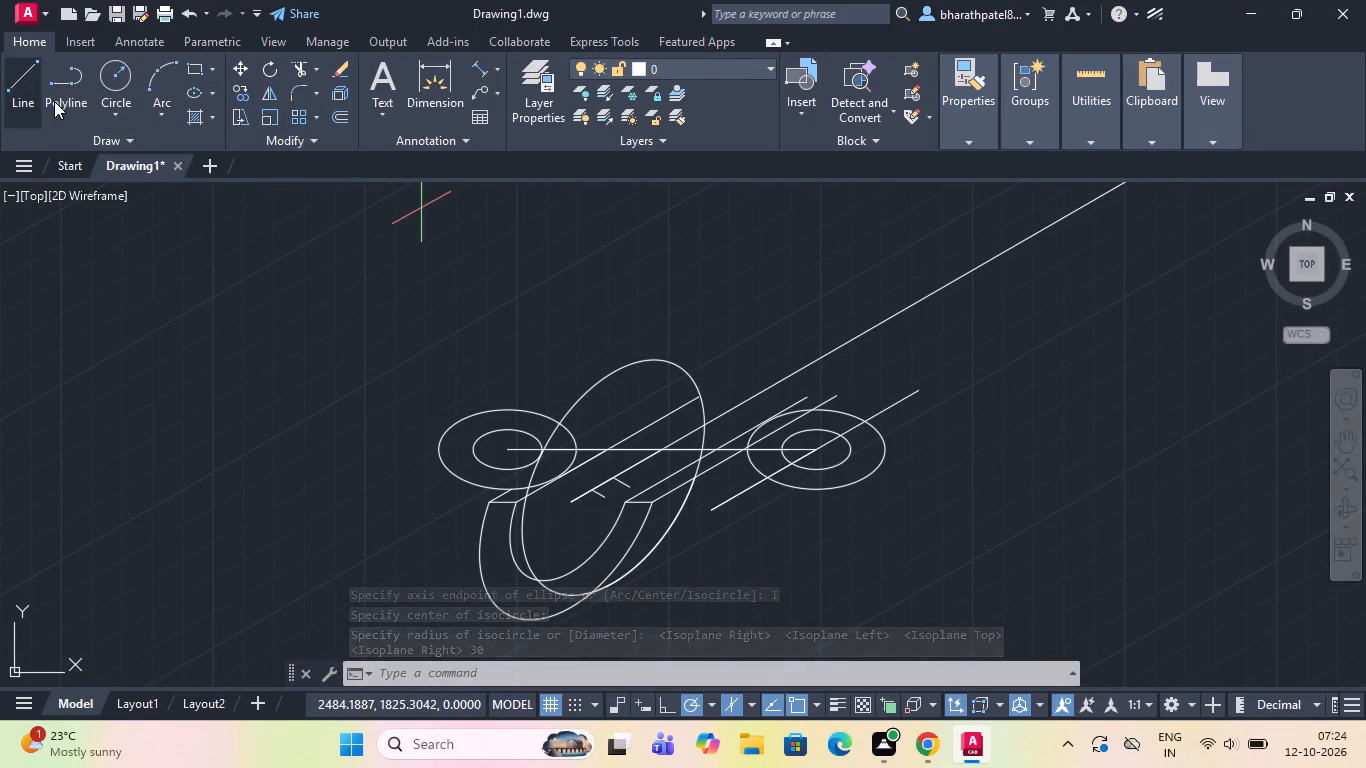
pyautogui.click(617, 474)
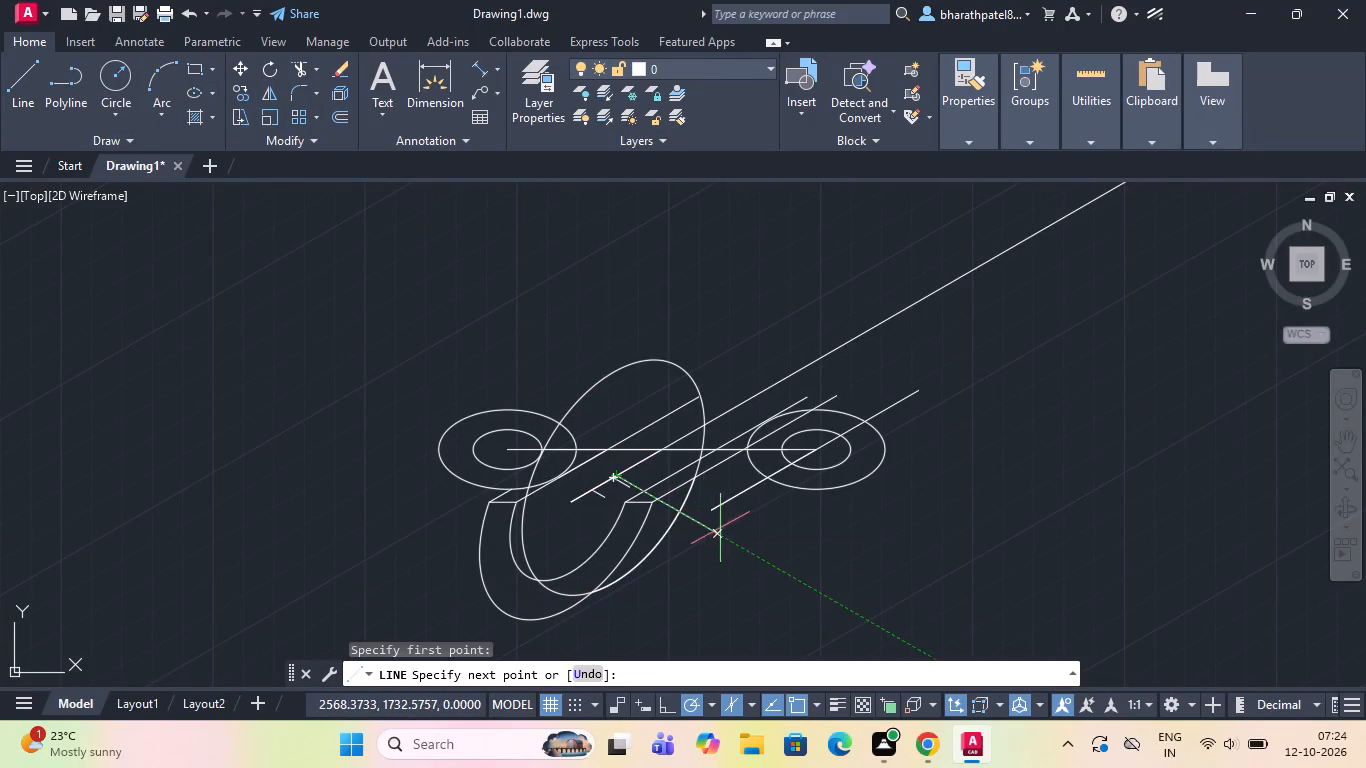
pyautogui.click(971, 471)
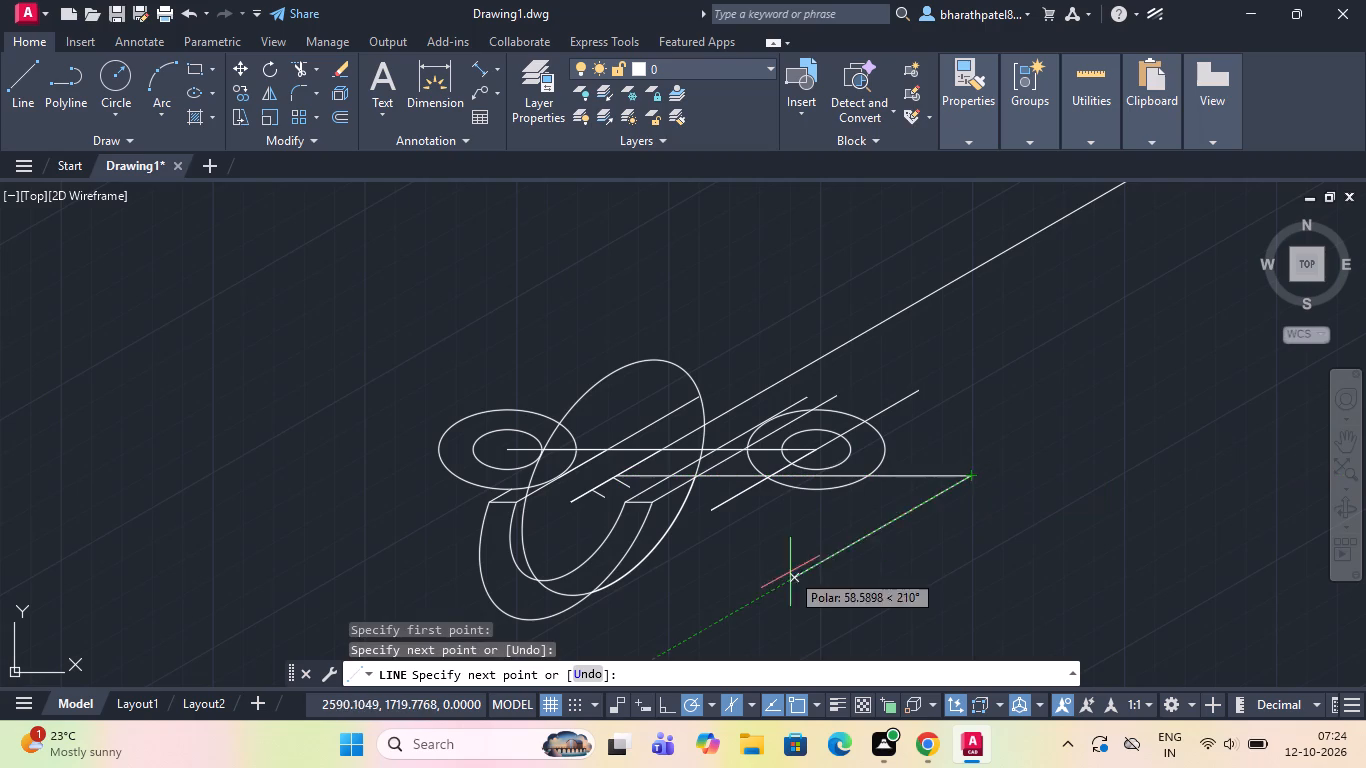
pyautogui.press('Escape')
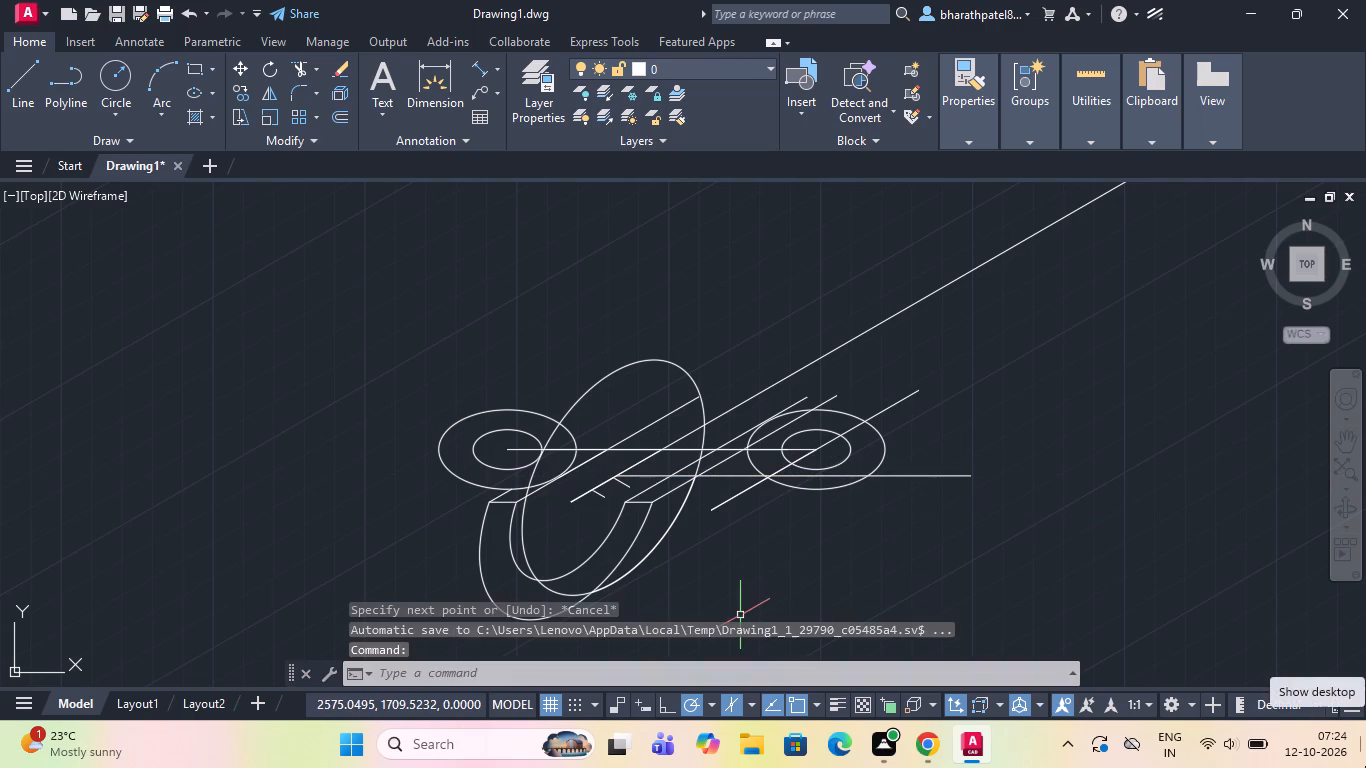
# Trim the radius-30 isocircle's upper portion, keeping its lower arc between the left rim's inner 30° edge and the new horizontal line.
pyautogui.click(300, 56)
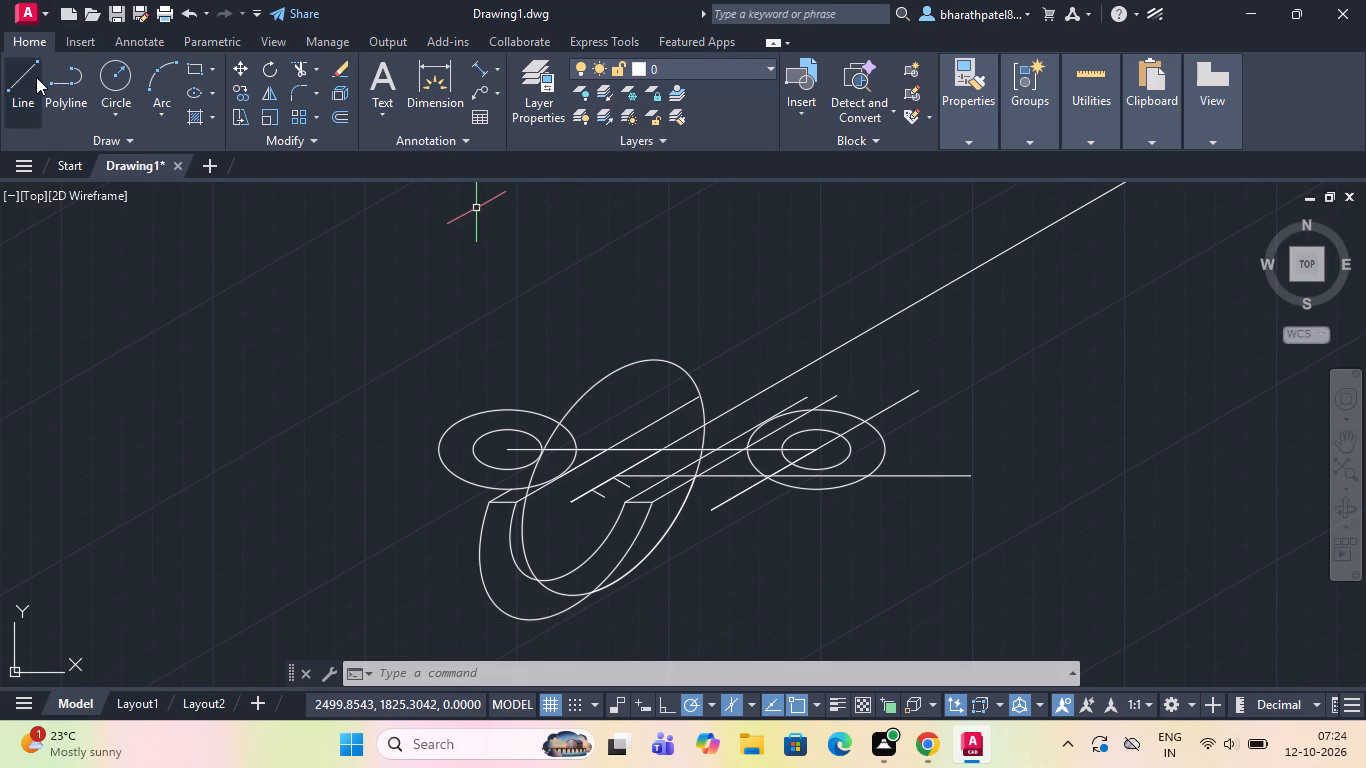
pyautogui.click(304, 66)
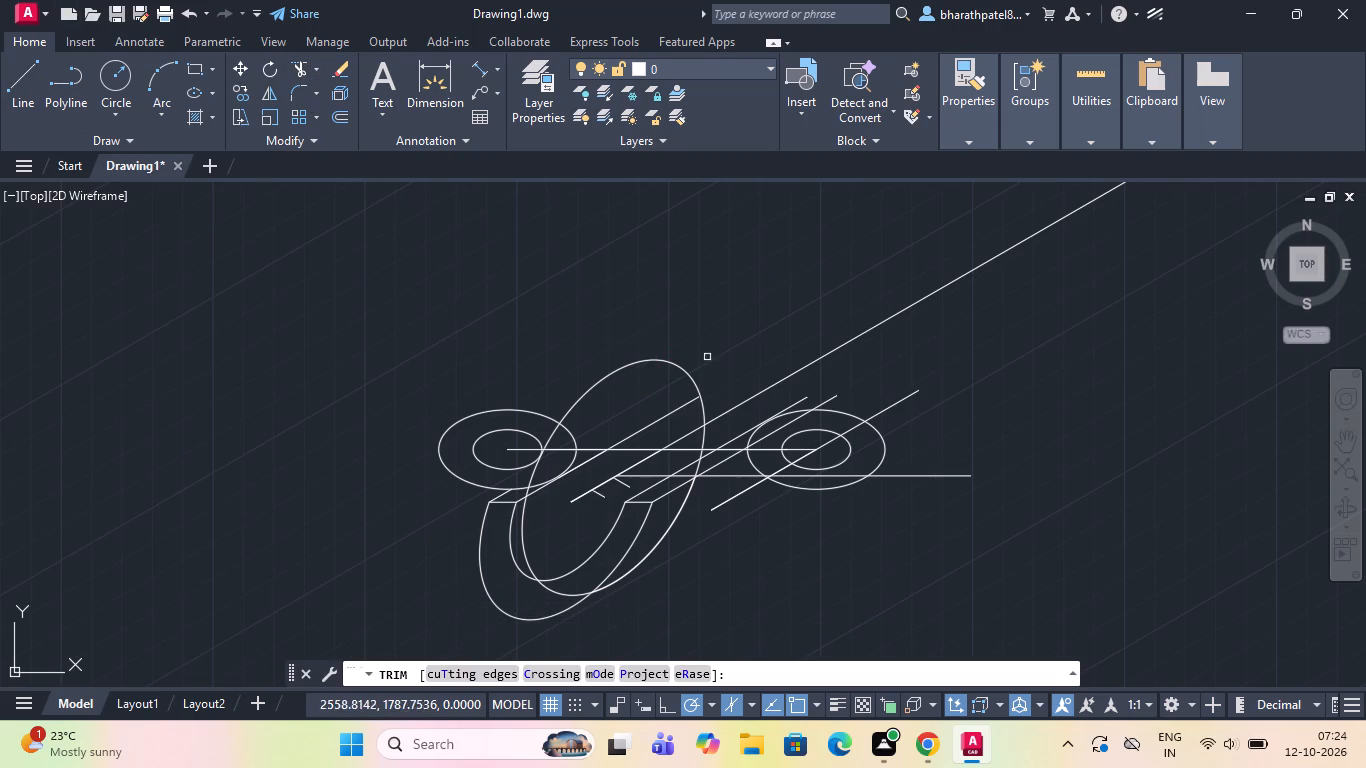
pyautogui.click(680, 366)
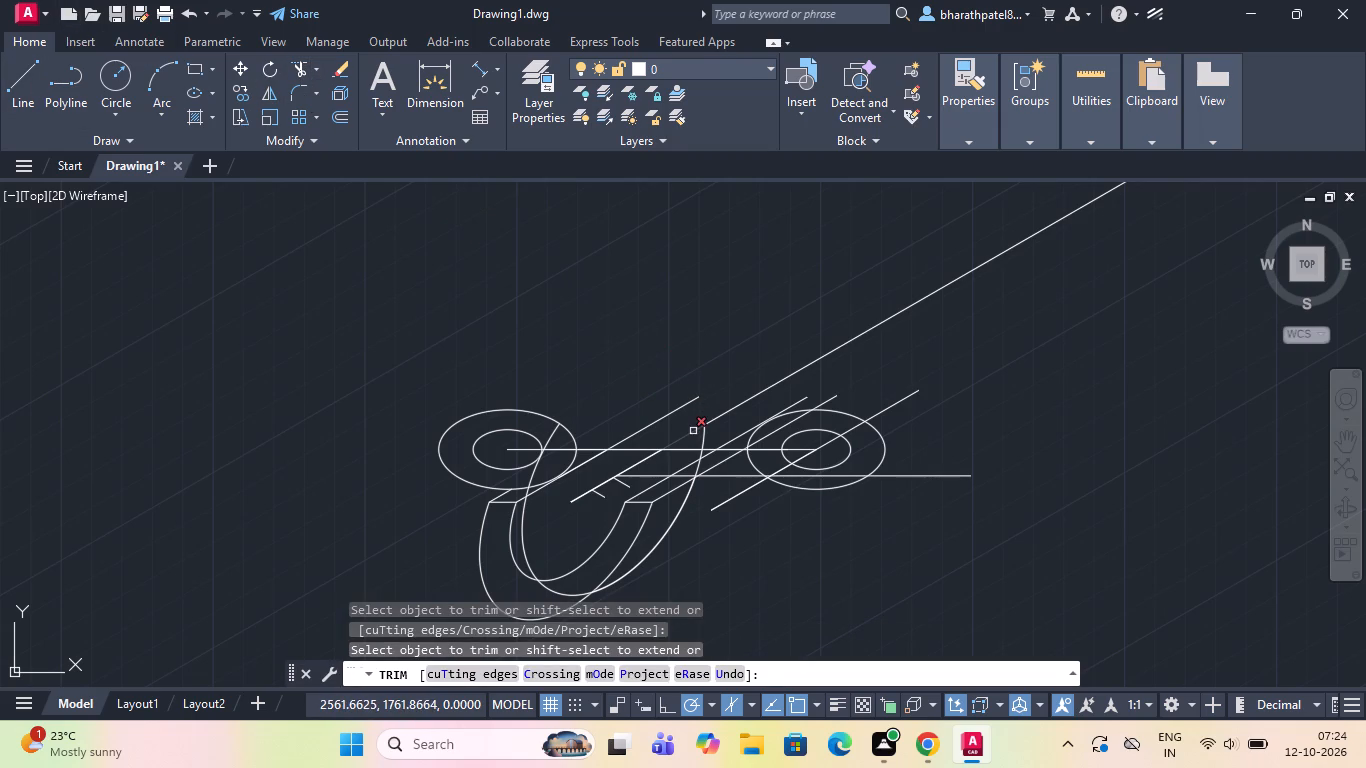
pyautogui.click(702, 442)
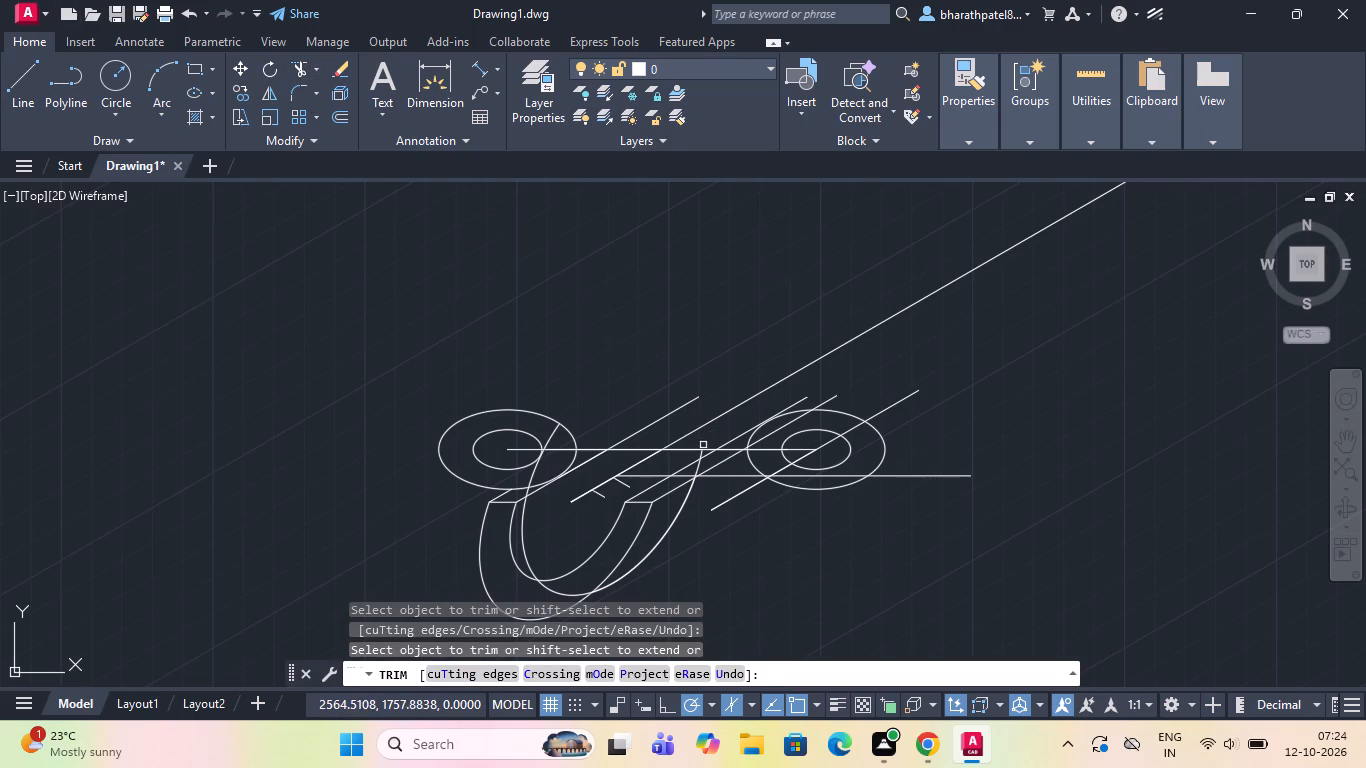
pyautogui.scroll(3, 697, 464)
pyautogui.click(699, 484)
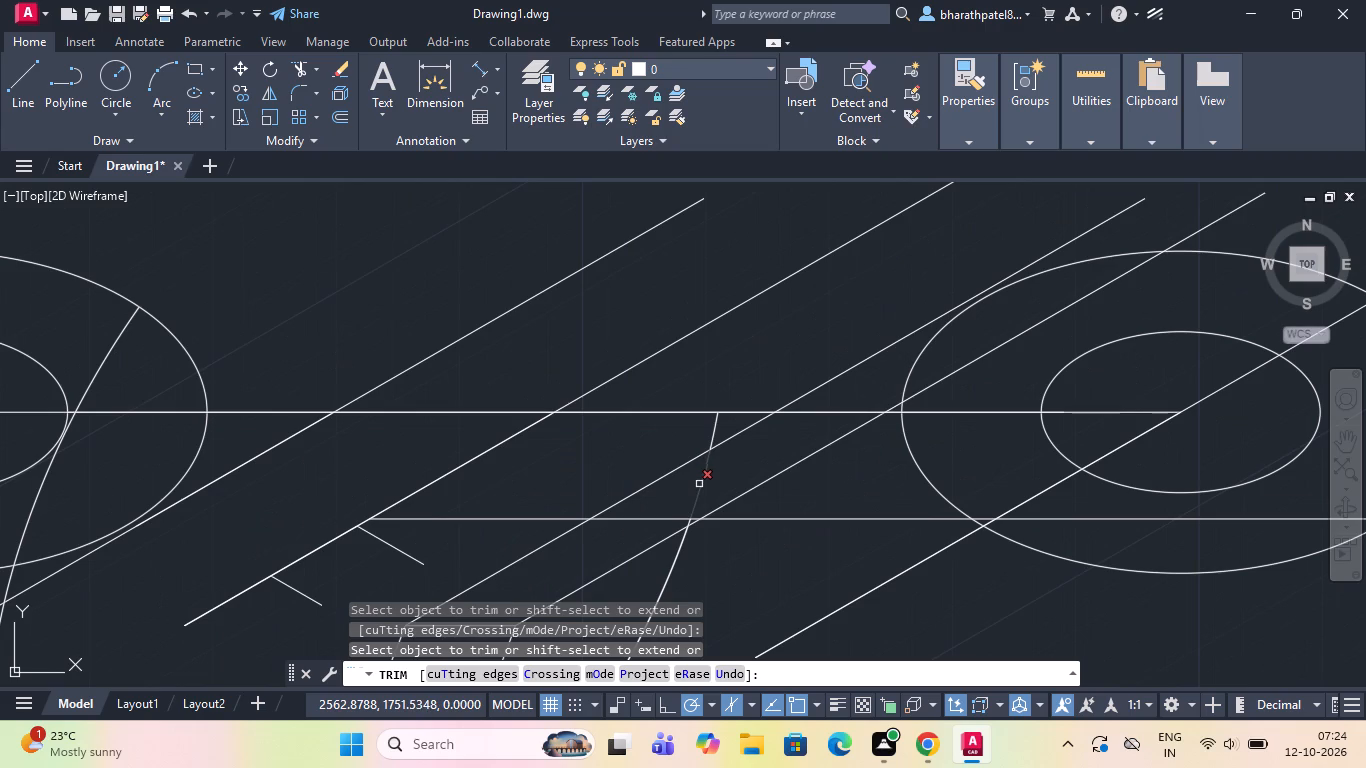
pyautogui.click(712, 431)
pyautogui.scroll(-3, 712, 431)
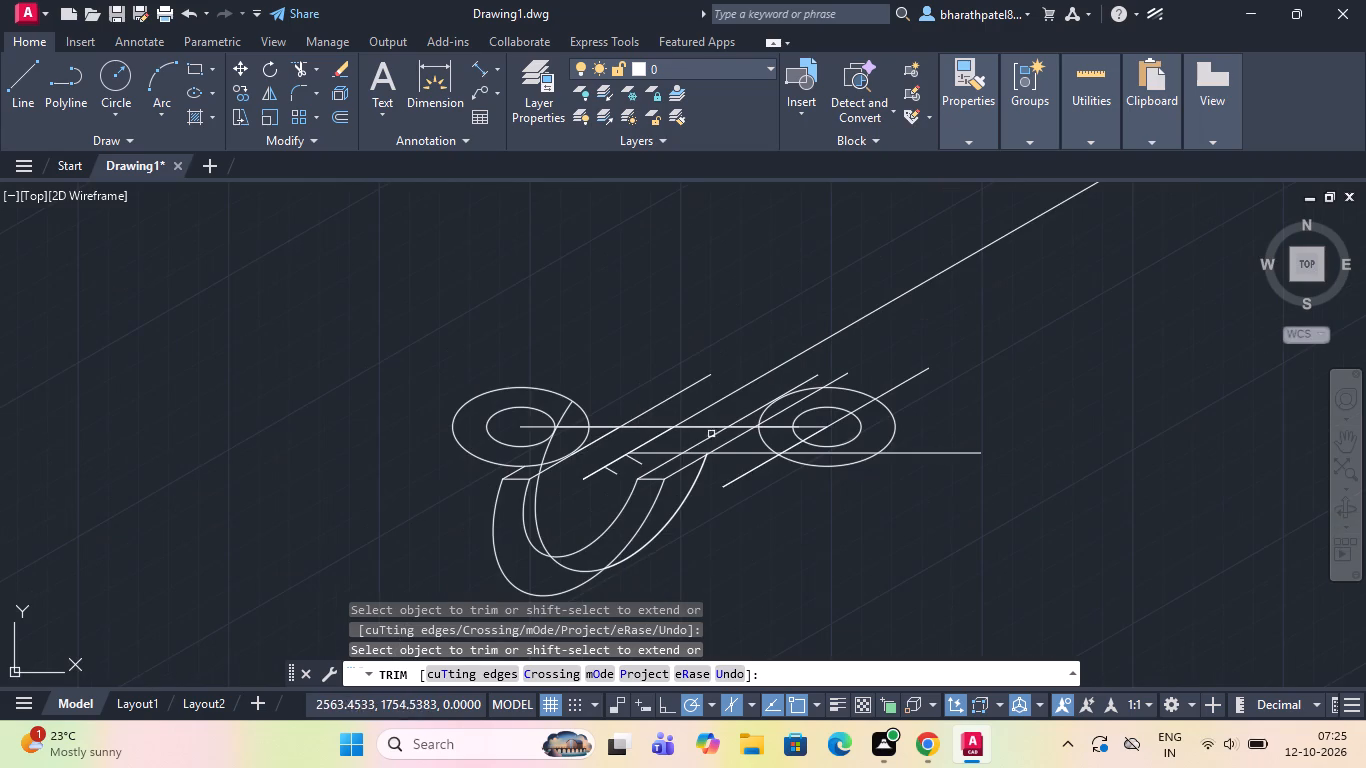
pyautogui.scroll(3, 530, 419)
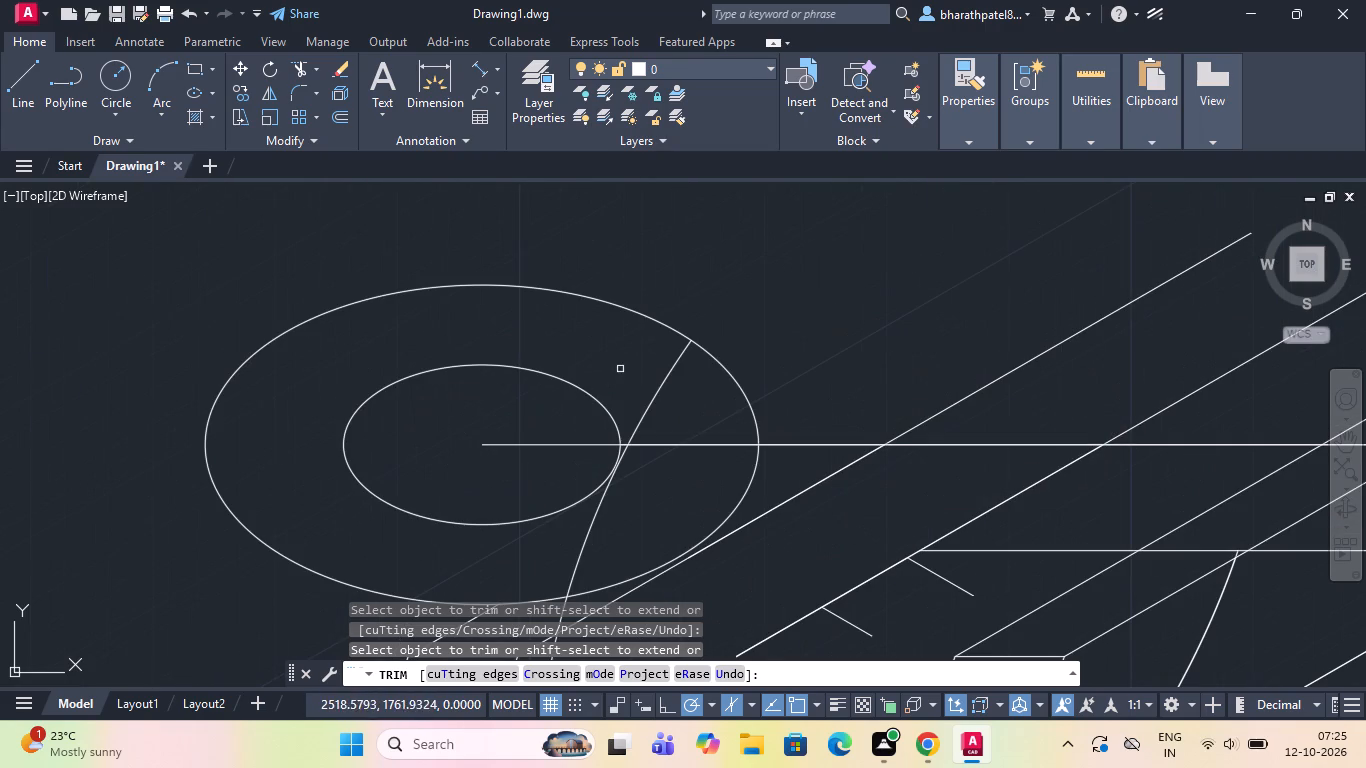
pyautogui.moveTo(622, 369); pyautogui.dragTo(663, 407)
pyautogui.moveTo(572, 533); pyautogui.dragTo(617, 524)
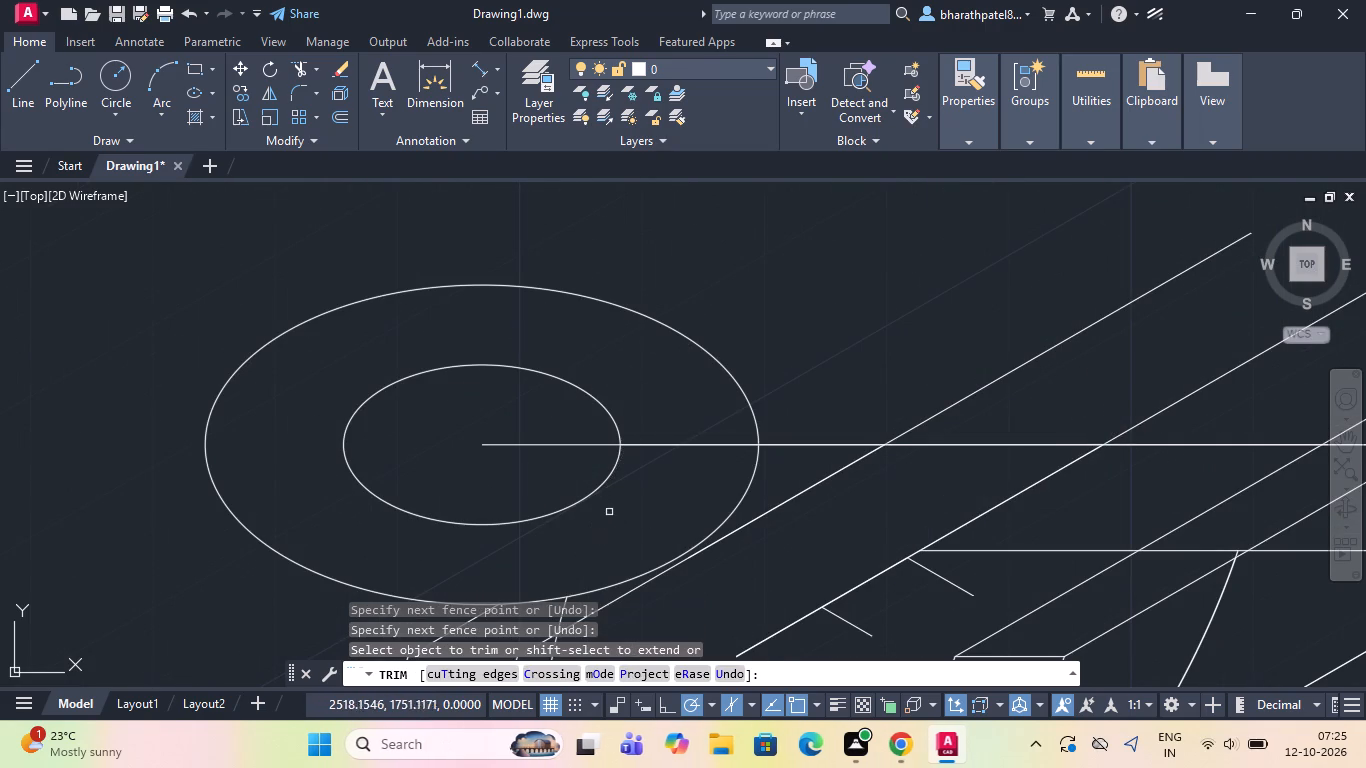
pyautogui.scroll(-2, 609, 500)
pyautogui.click(591, 546)
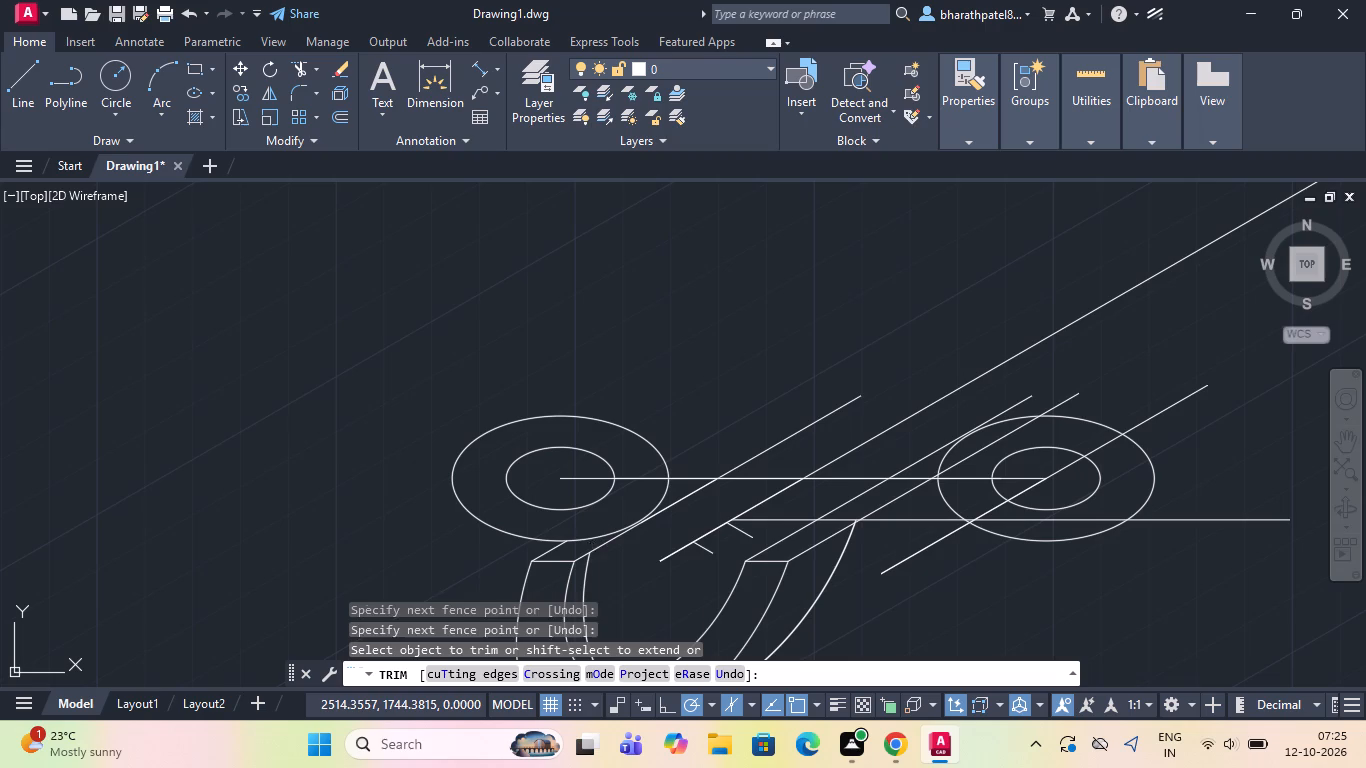
# Trim the new horizontal line to the stretch between the radius-30 arc's top end and the right radius-16 isocircle.
pyautogui.scroll(-1, 730, 516)
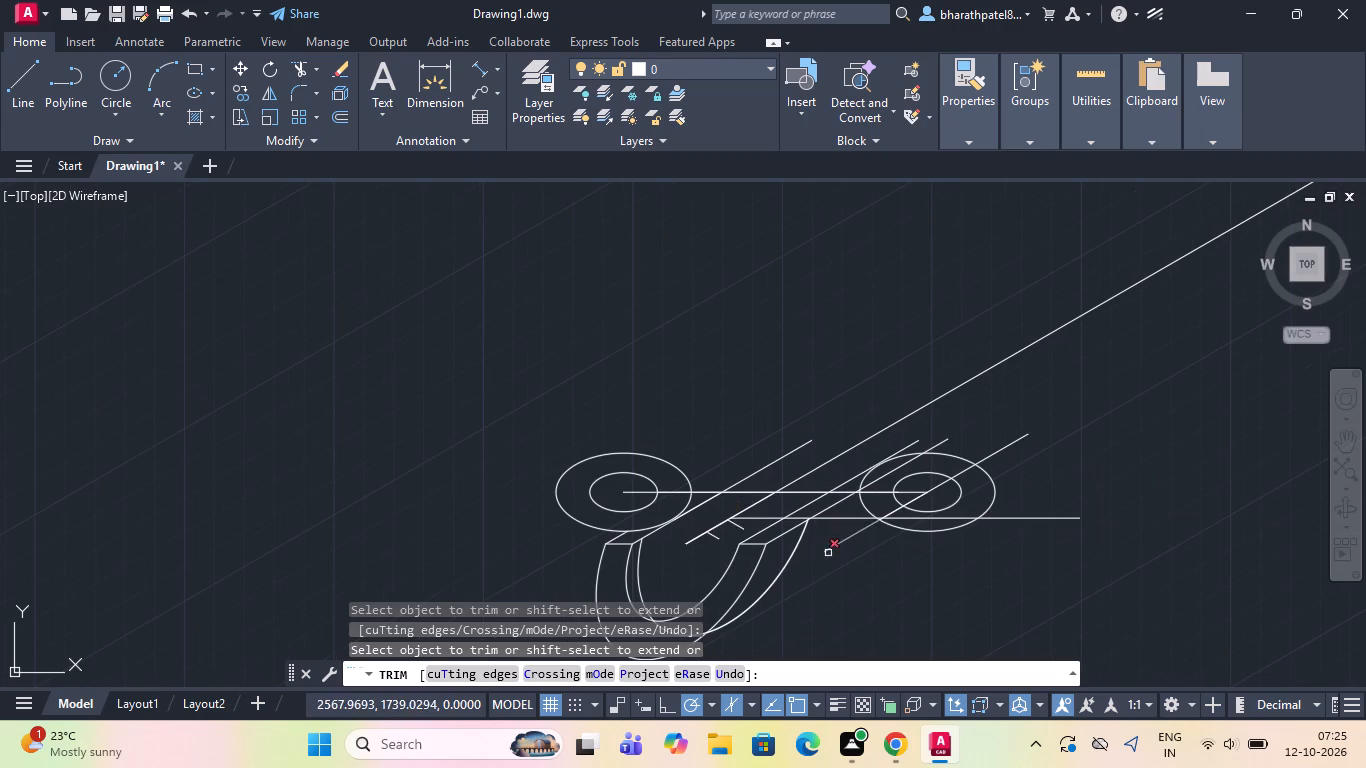
pyautogui.scroll(3, 824, 550)
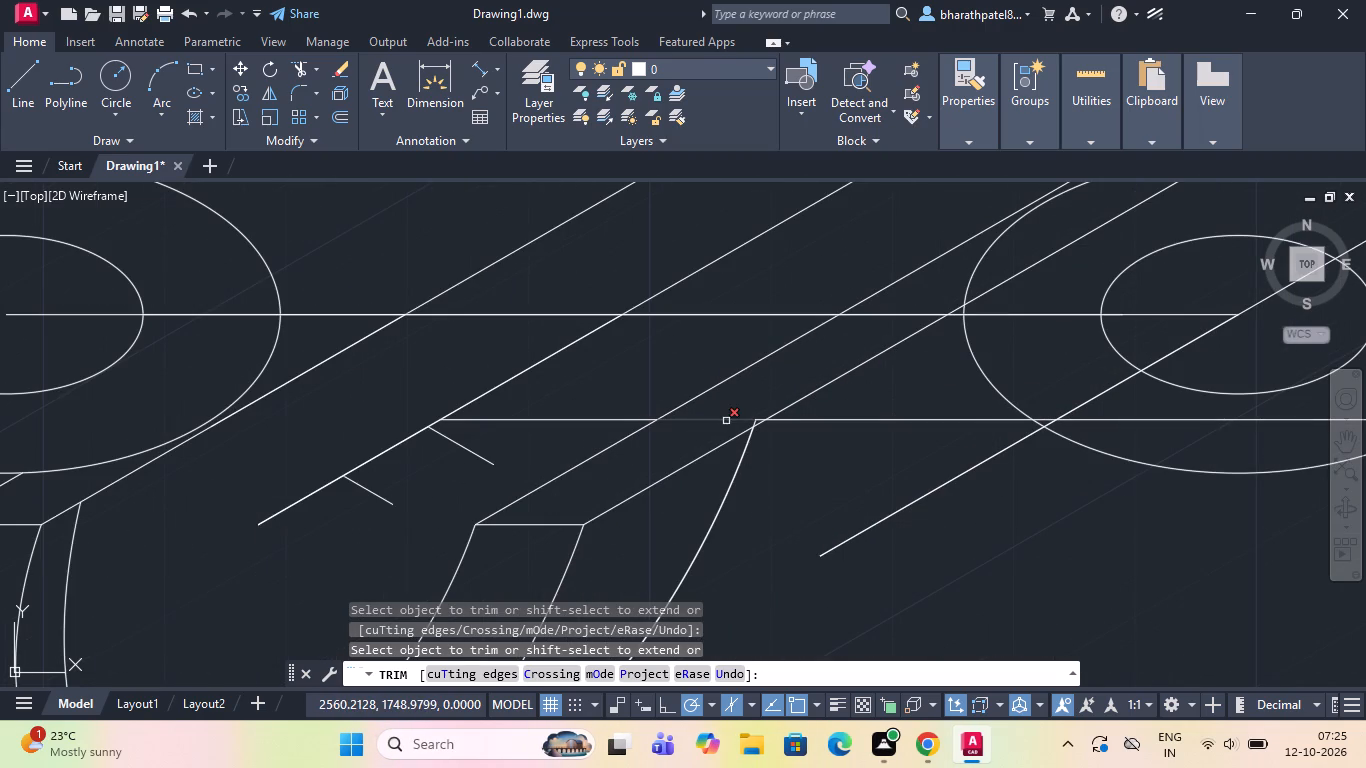
pyautogui.click(726, 420)
pyautogui.click(579, 416)
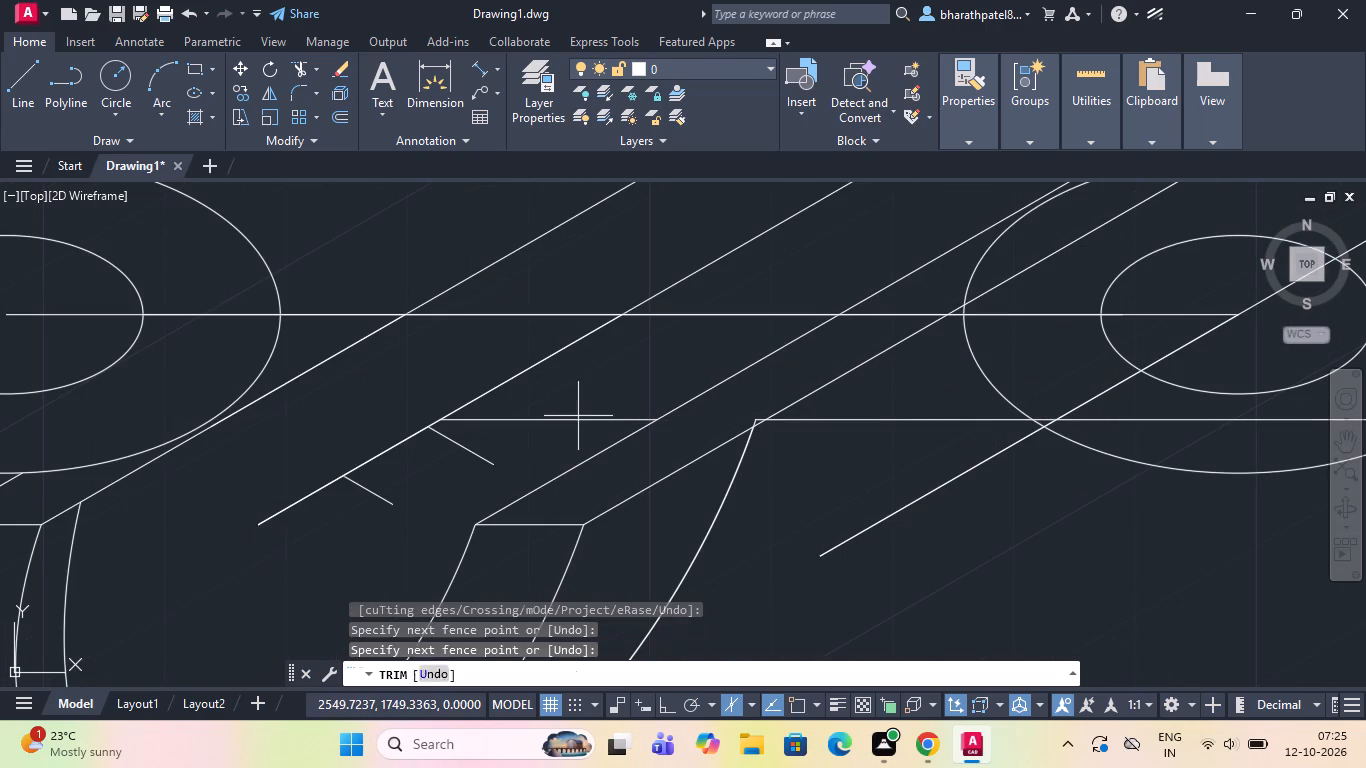
pyautogui.click(571, 430)
pyautogui.scroll(-2, 571, 427)
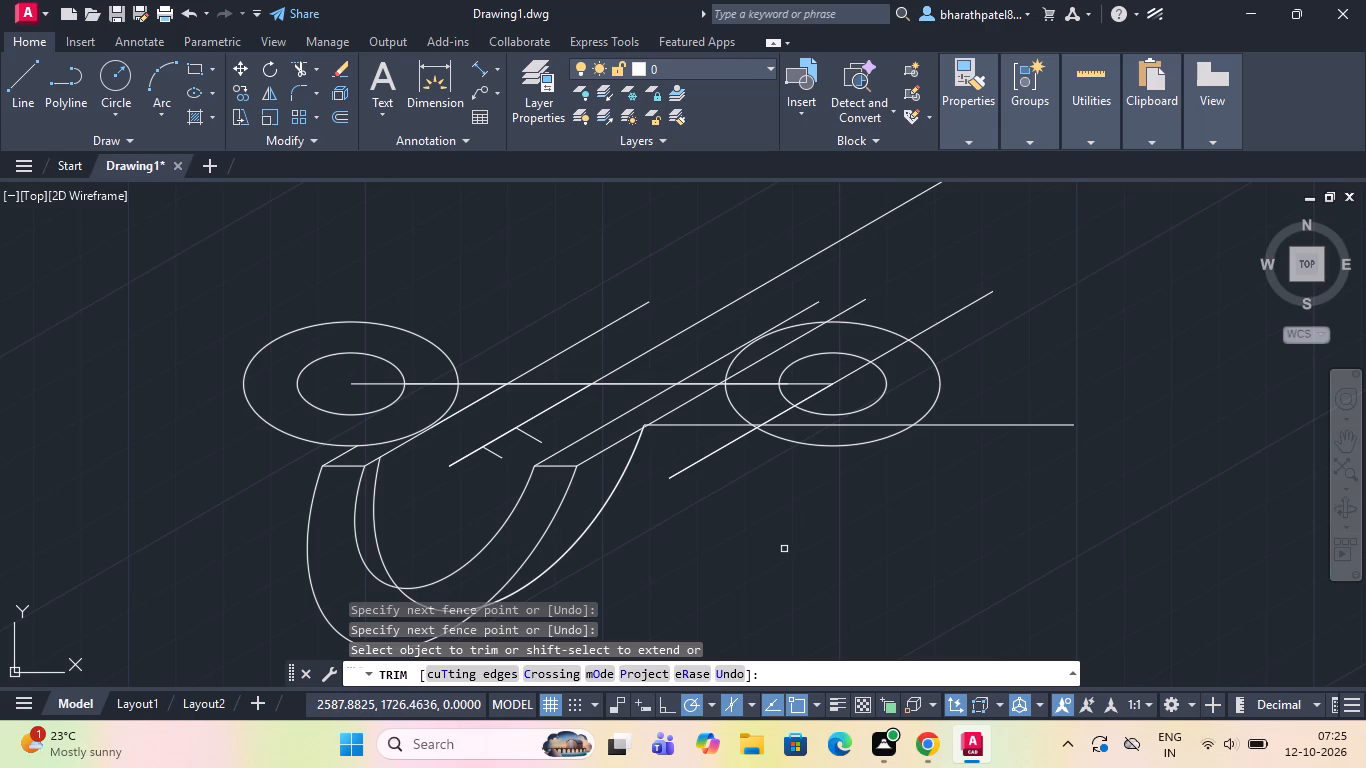
pyautogui.click(819, 425)
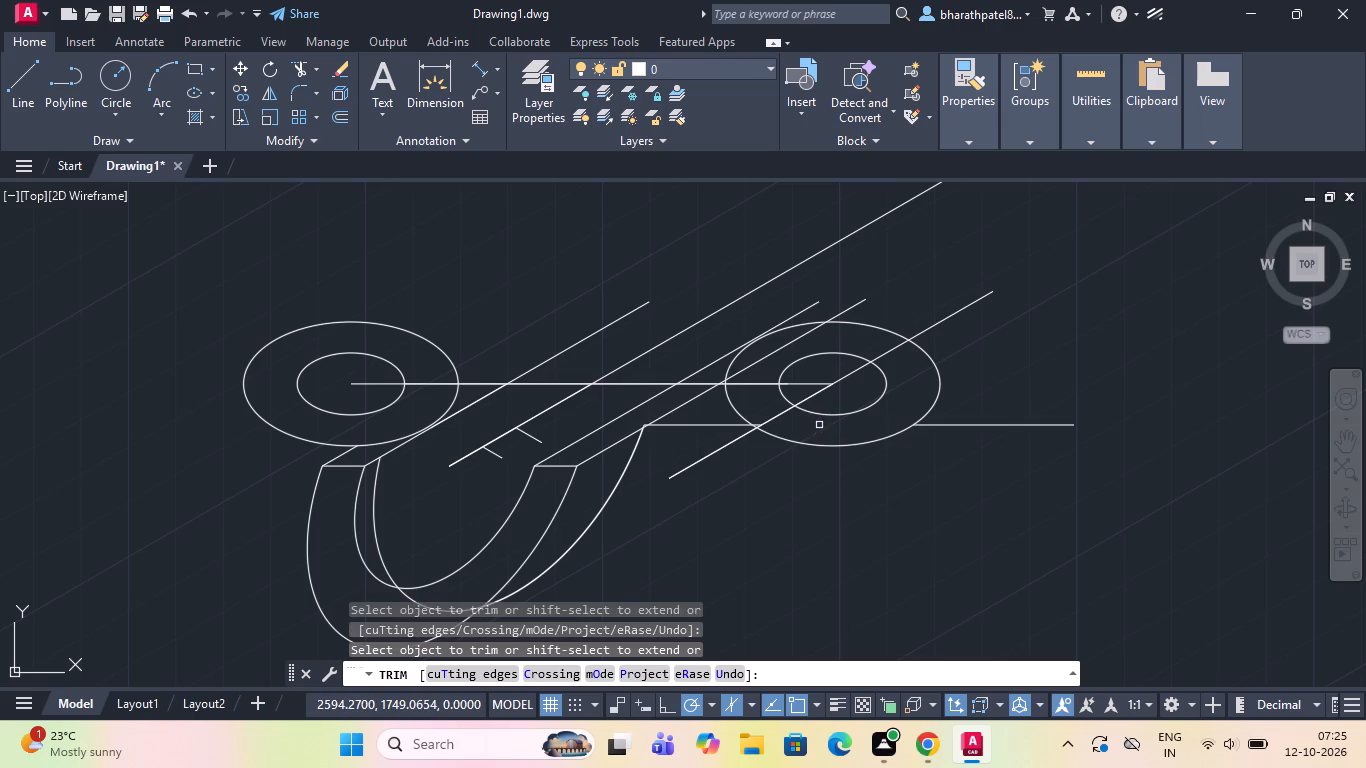
pyautogui.moveTo(1023, 417); pyautogui.dragTo(1016, 475)
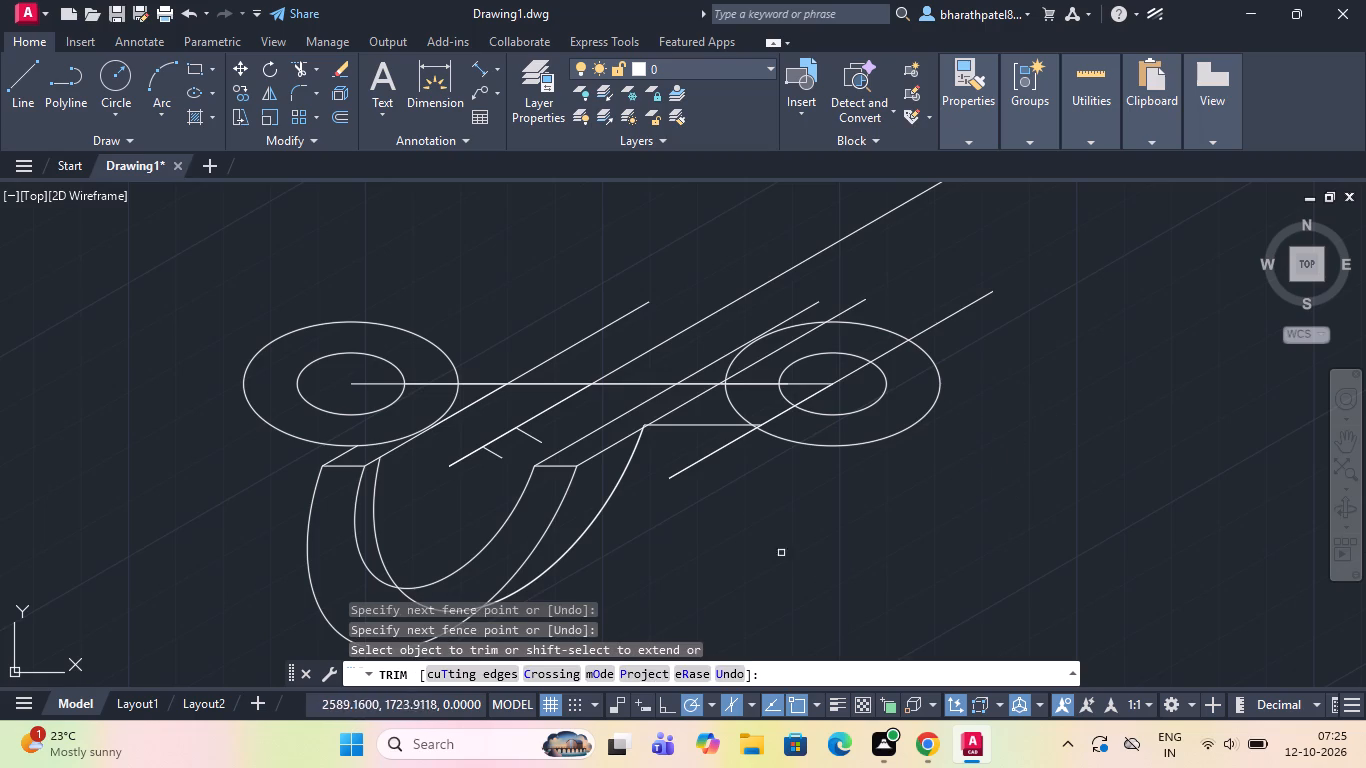
# Trim the lower extension of the right lug's 30° centre line lying outside the radius-16 isocircle.
pyautogui.scroll(2, 716, 497)
pyautogui.moveTo(704, 388); pyautogui.dragTo(748, 476)
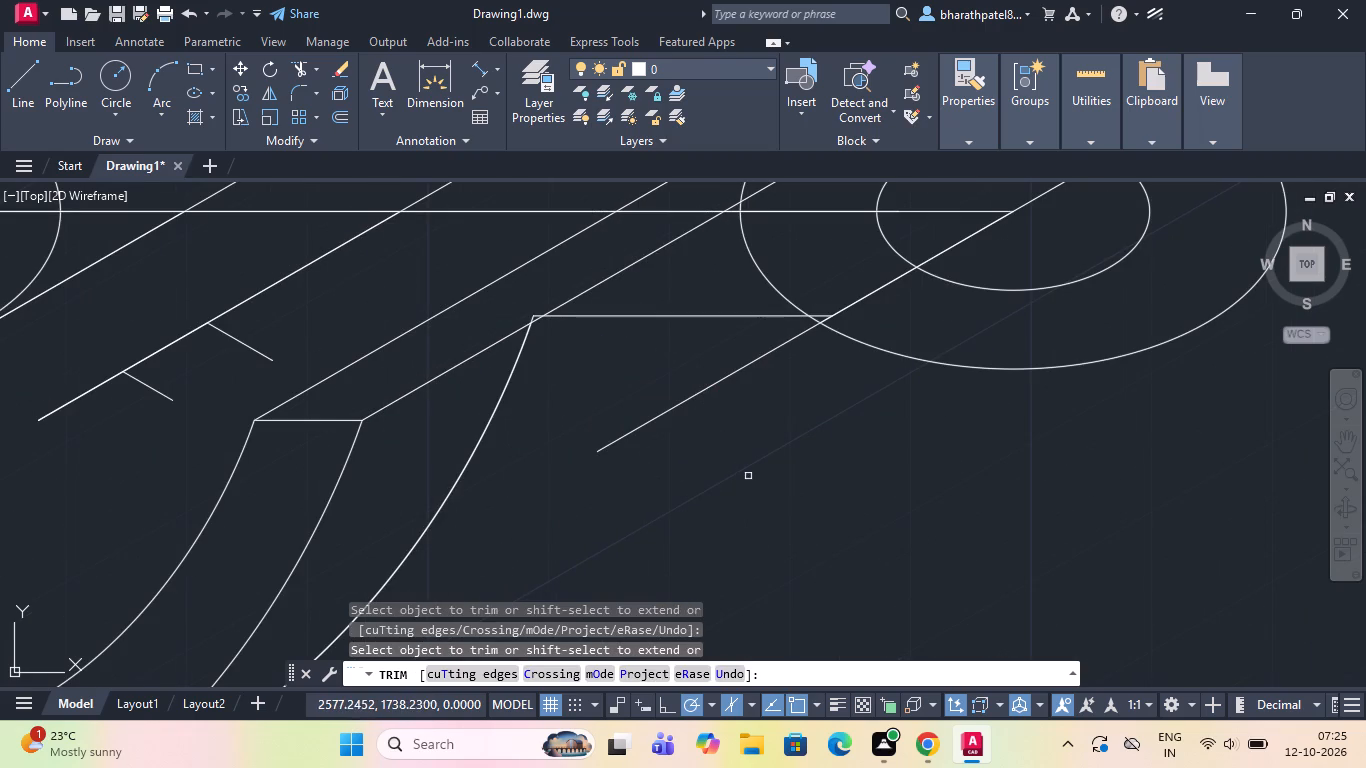
pyautogui.moveTo(748, 476); pyautogui.dragTo(748, 477)
pyautogui.moveTo(699, 372); pyautogui.dragTo(759, 475)
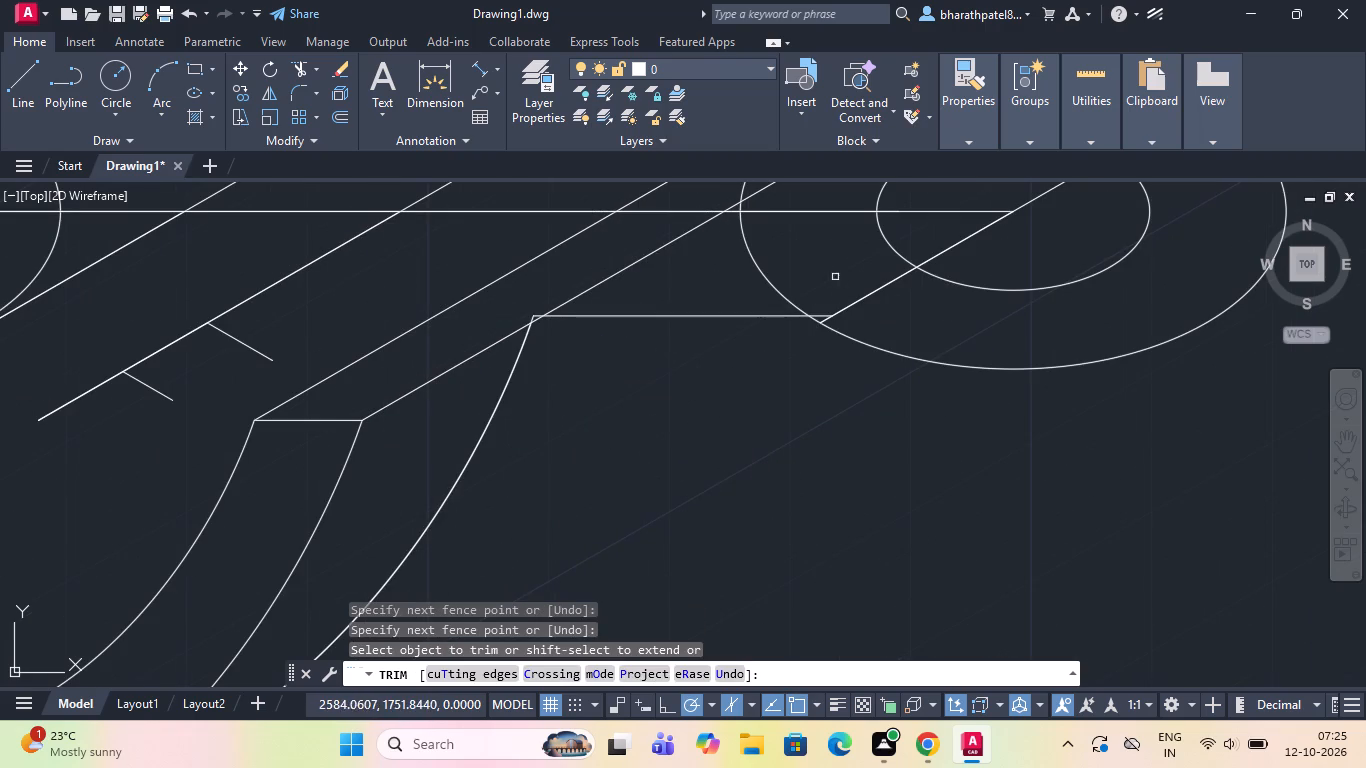
# Trim the short horizontal overhang inside the right radius-16 isocircle and the small corner beyond the right rim's outer 30° edge.
pyautogui.scroll(4, 812, 309)
pyautogui.moveTo(877, 335); pyautogui.dragTo(883, 357)
pyautogui.scroll(-2, 883, 357)
pyautogui.scroll(-2, 850, 467)
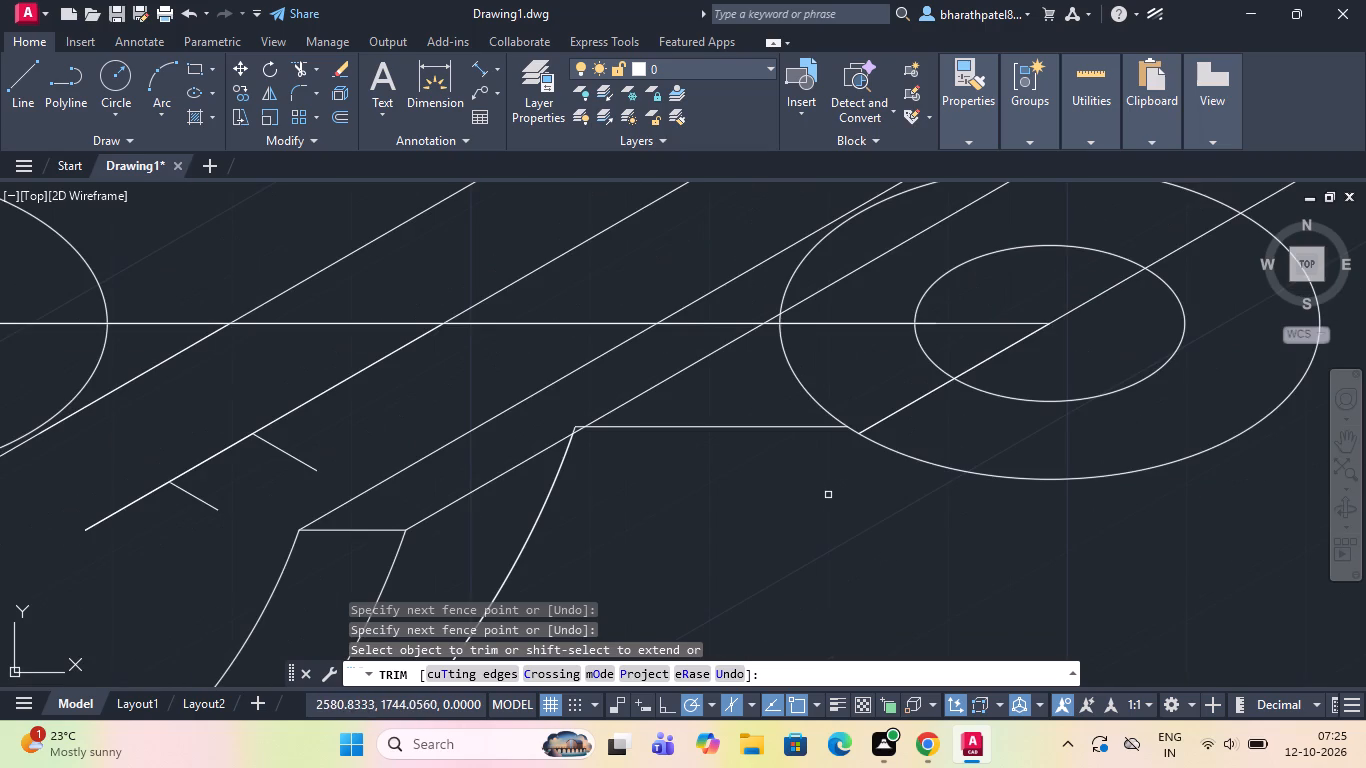
pyautogui.scroll(3, 580, 429)
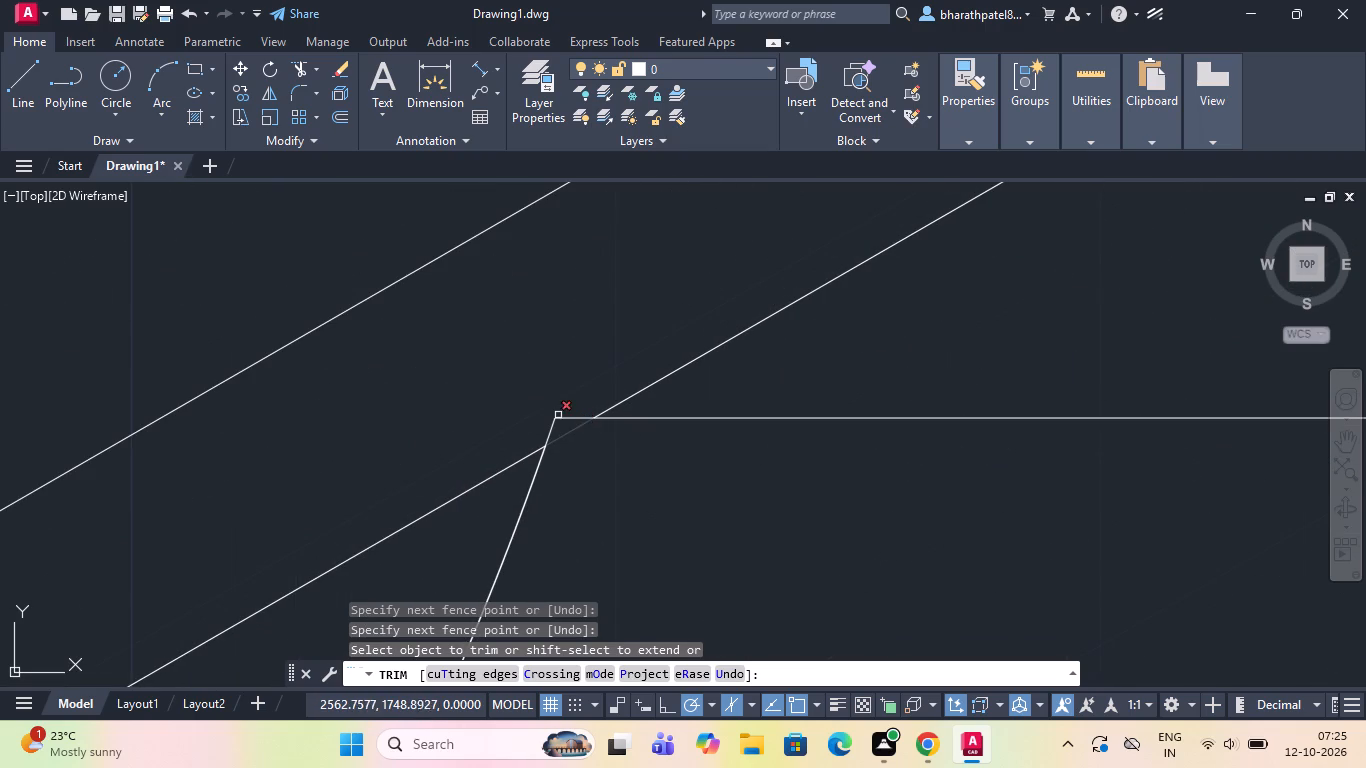
pyautogui.moveTo(549, 423); pyautogui.dragTo(585, 406)
pyautogui.scroll(-3, 585, 406)
pyautogui.scroll(-1, 691, 634)
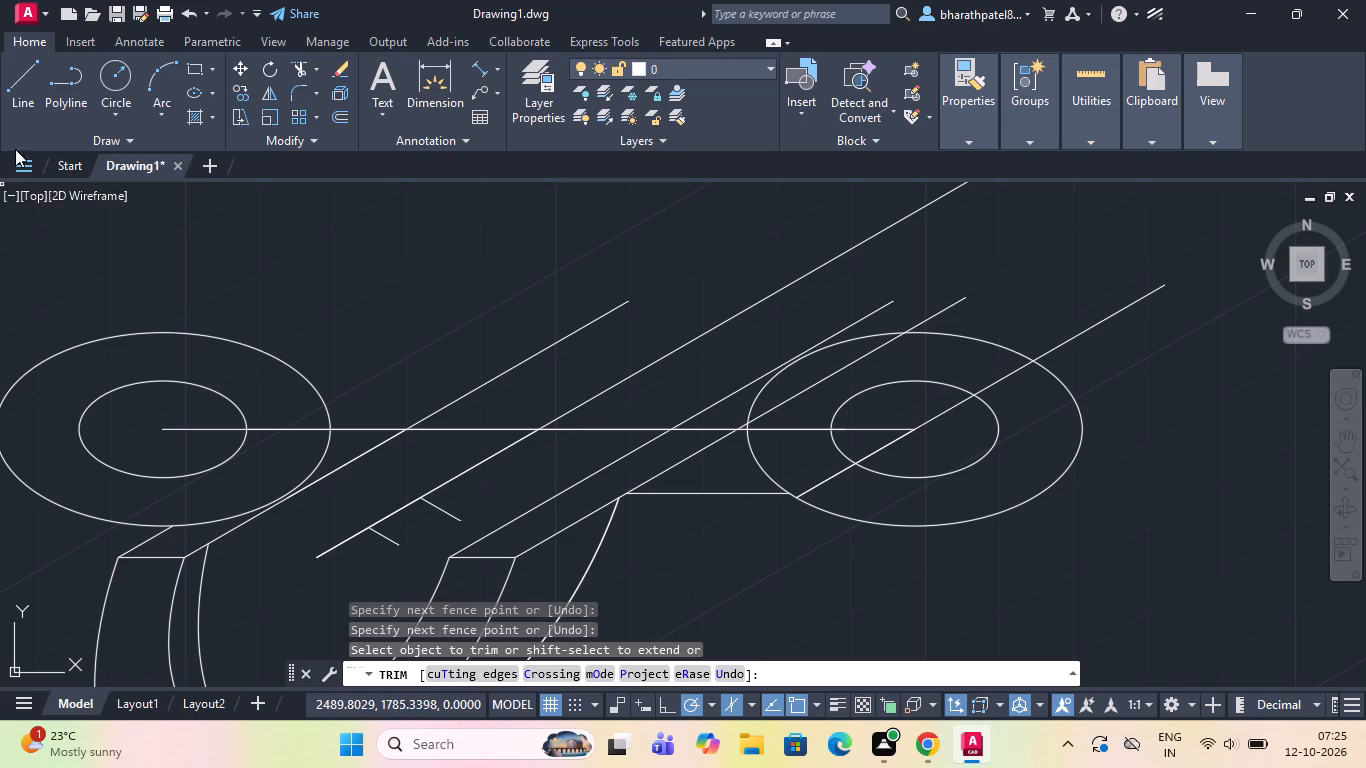
# Draw a horizontal line from the radius-30 arc's top end to where the right 30° centre line meets the radius-16 isocircle.
pyautogui.click(13, 78)
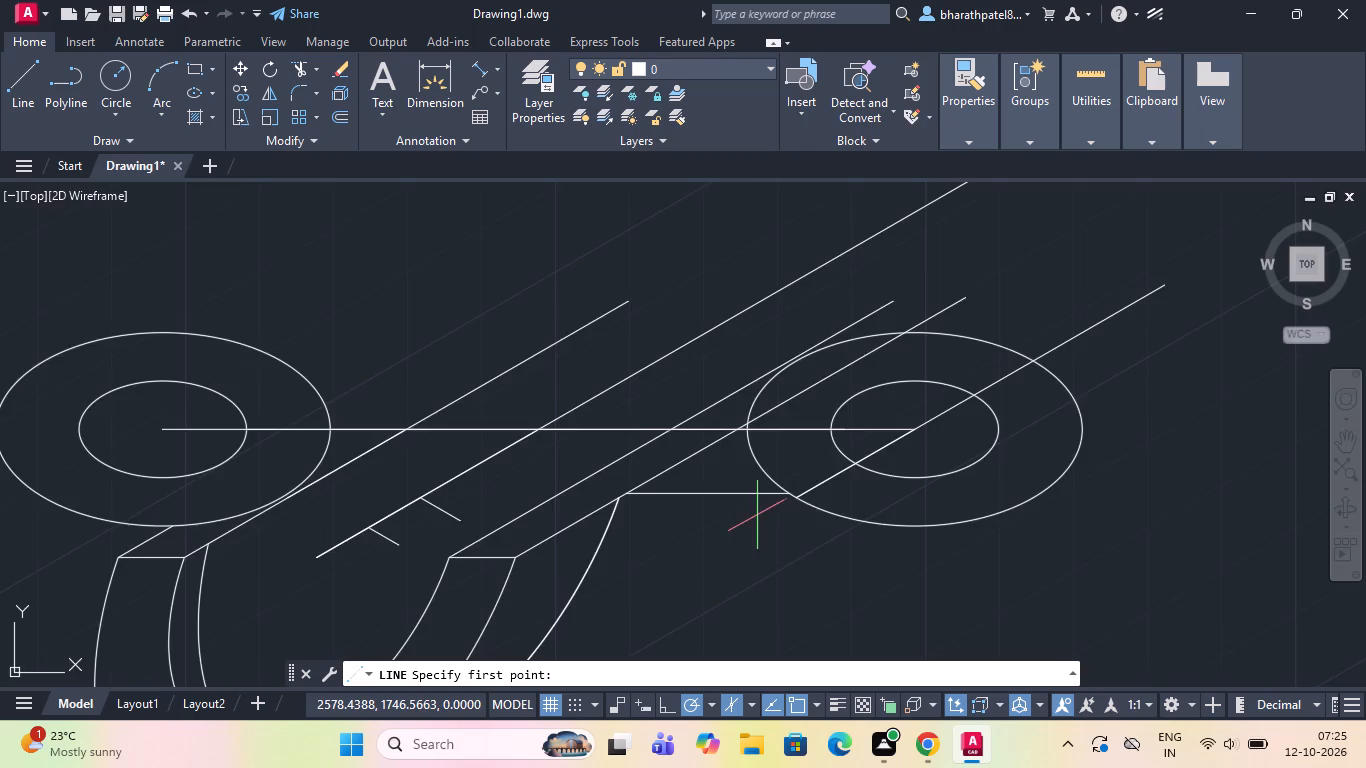
pyautogui.scroll(3, 757, 515)
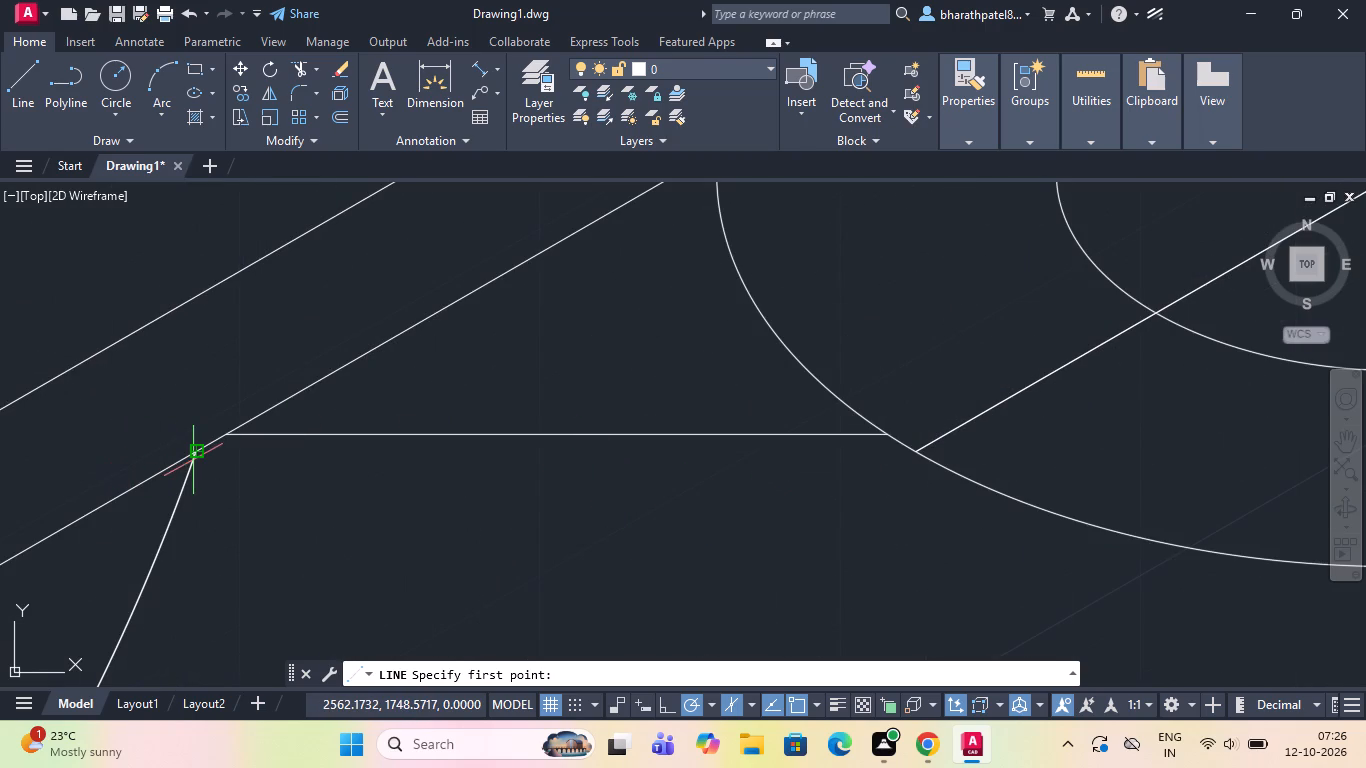
pyautogui.moveTo(194, 455); pyautogui.dragTo(211, 460)
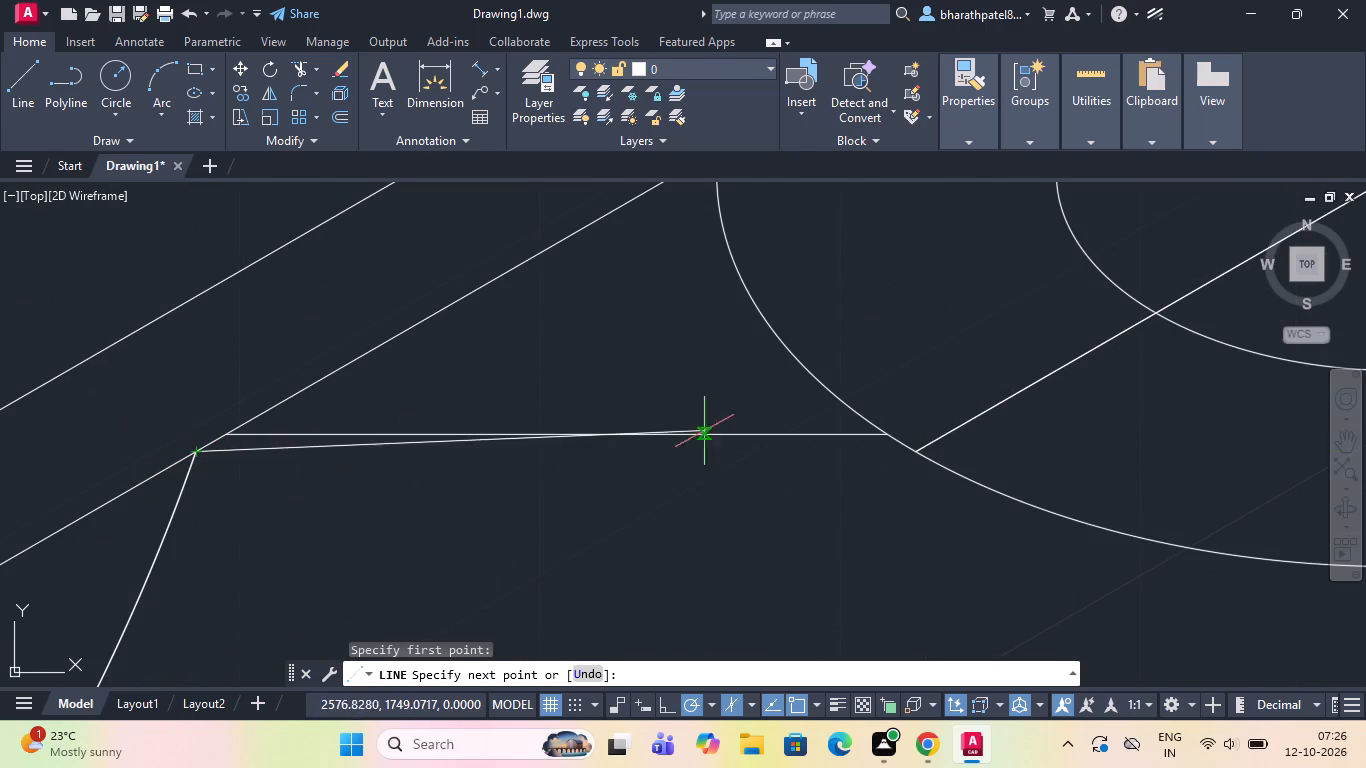
pyautogui.click(915, 451)
pyautogui.press('Escape')
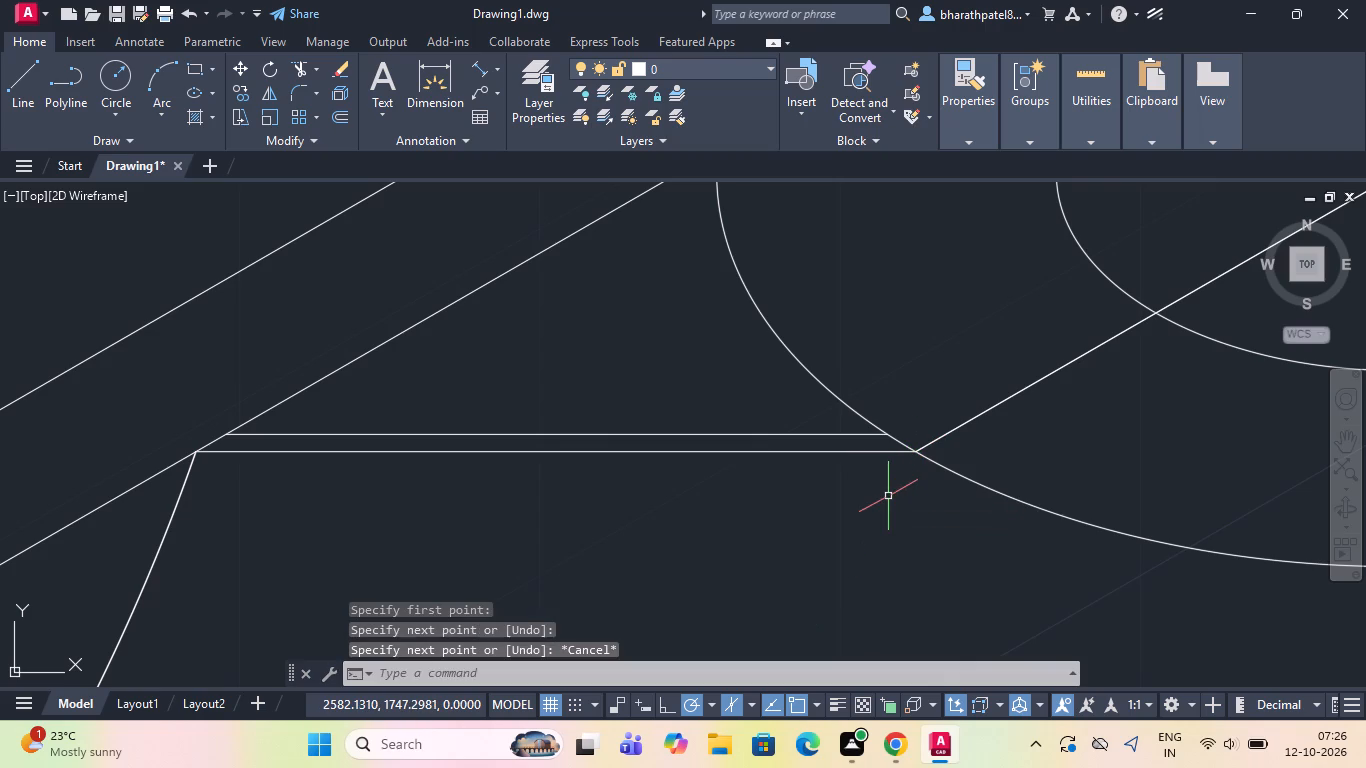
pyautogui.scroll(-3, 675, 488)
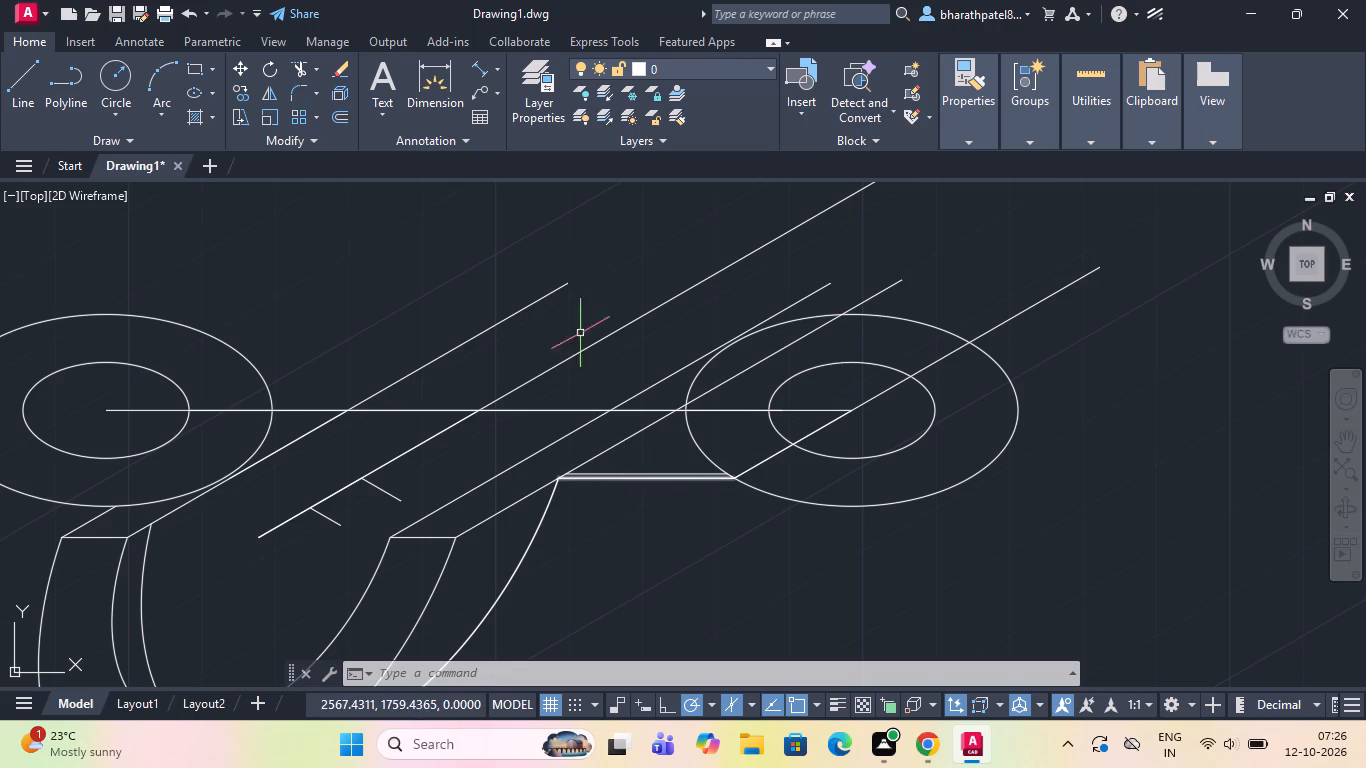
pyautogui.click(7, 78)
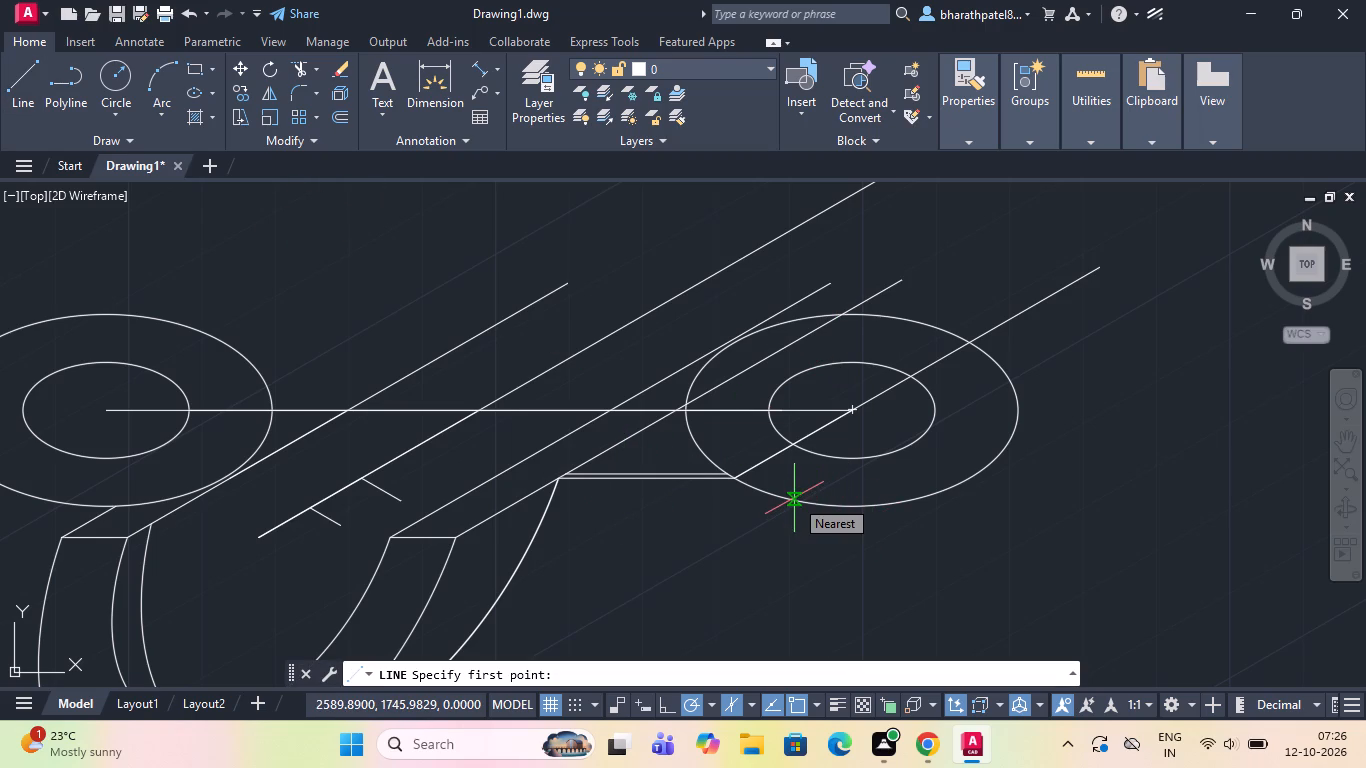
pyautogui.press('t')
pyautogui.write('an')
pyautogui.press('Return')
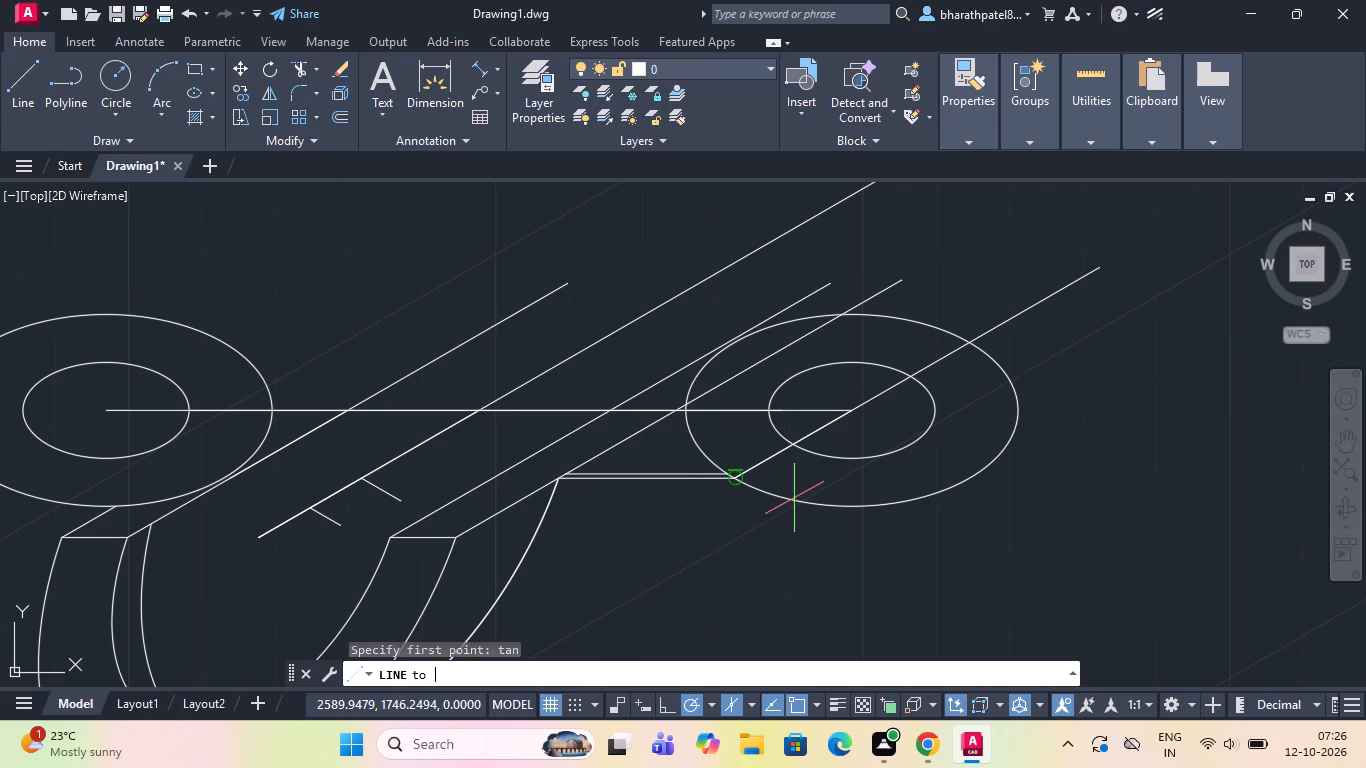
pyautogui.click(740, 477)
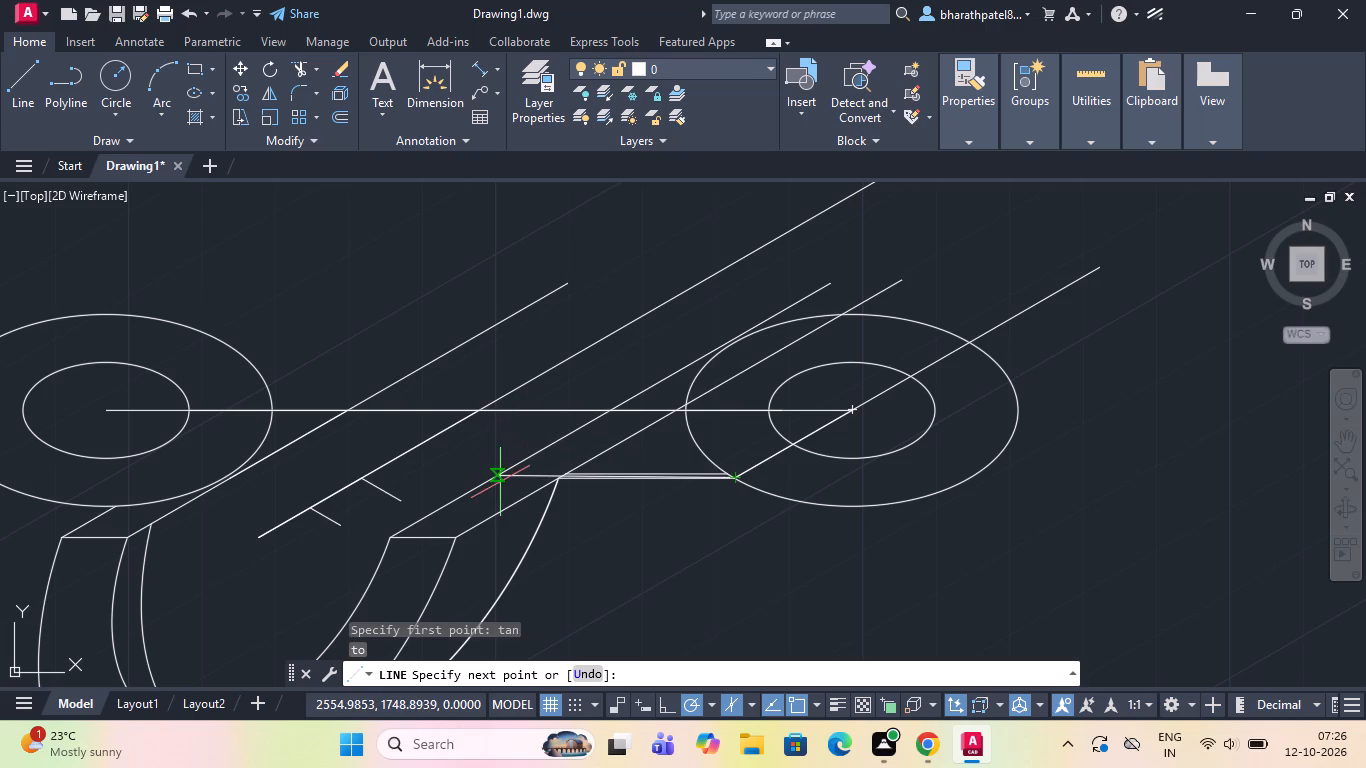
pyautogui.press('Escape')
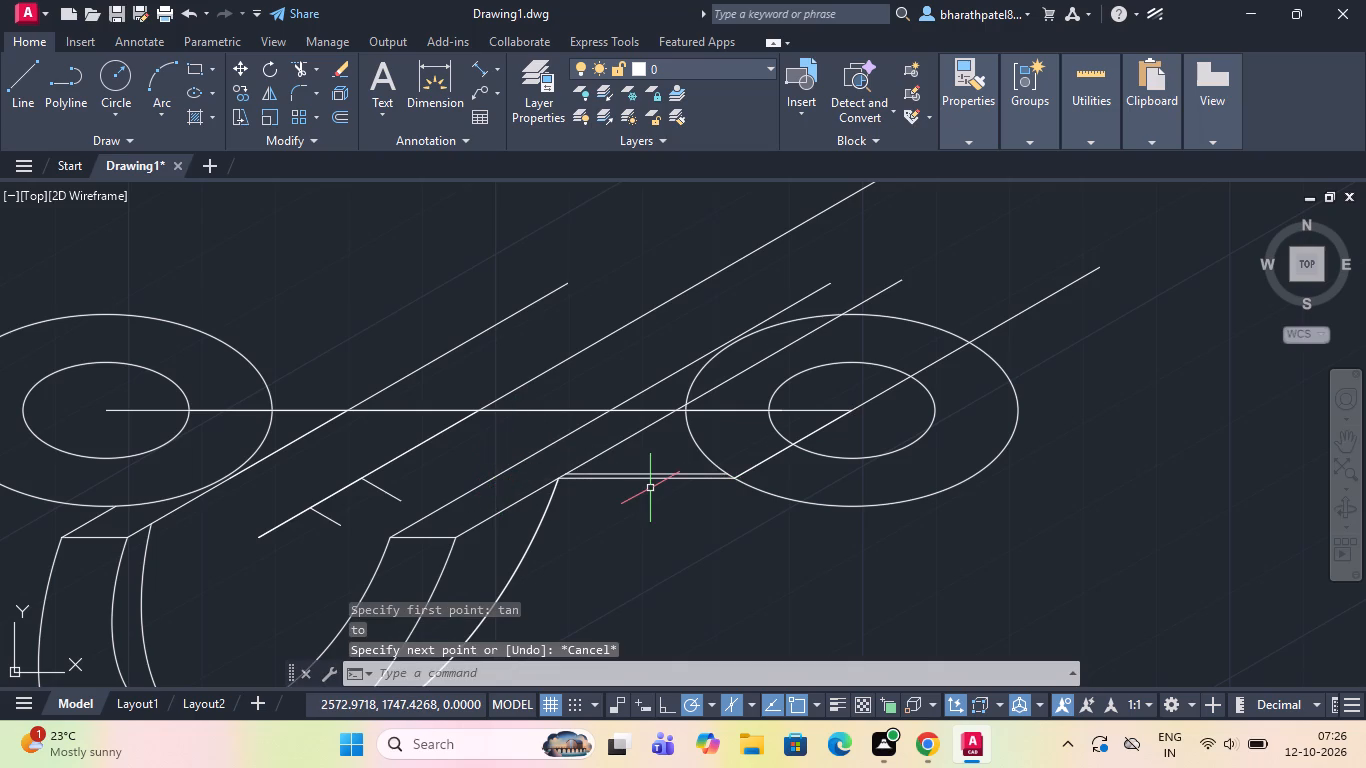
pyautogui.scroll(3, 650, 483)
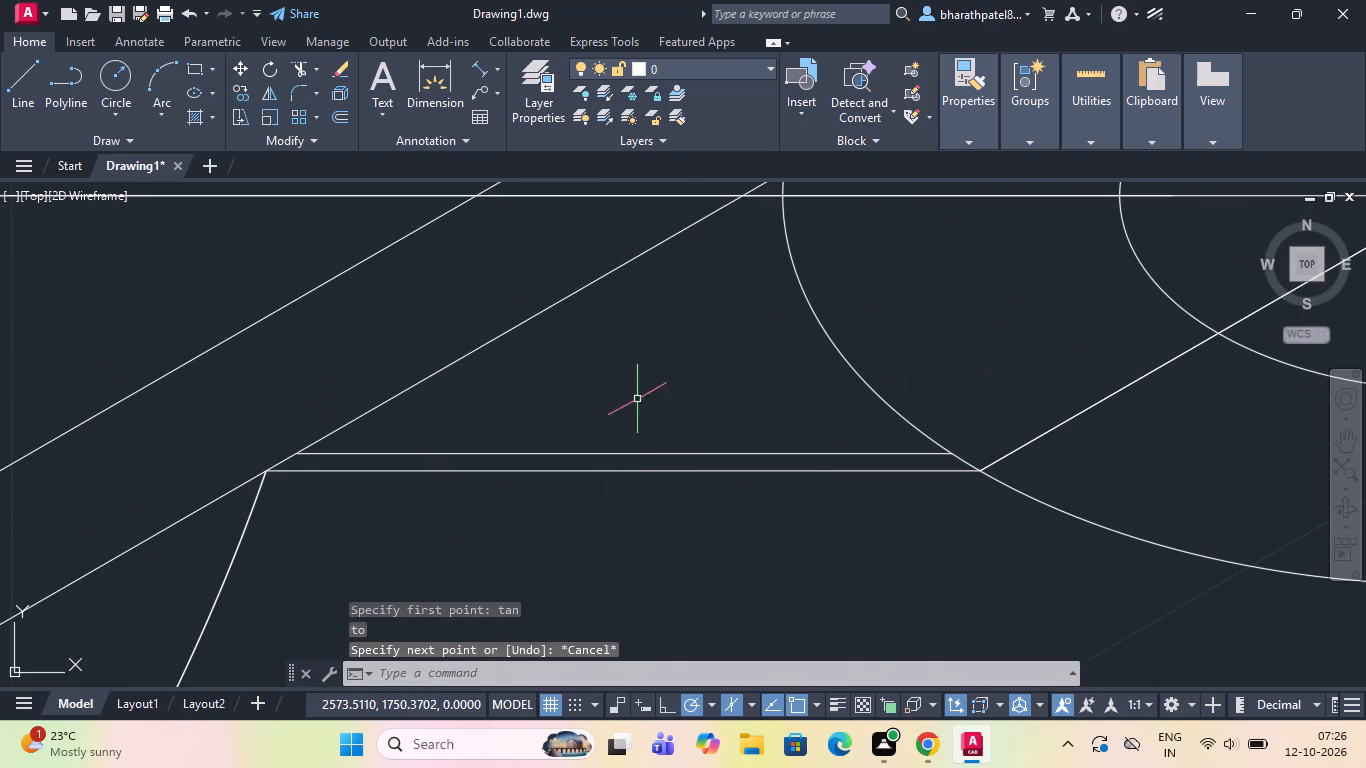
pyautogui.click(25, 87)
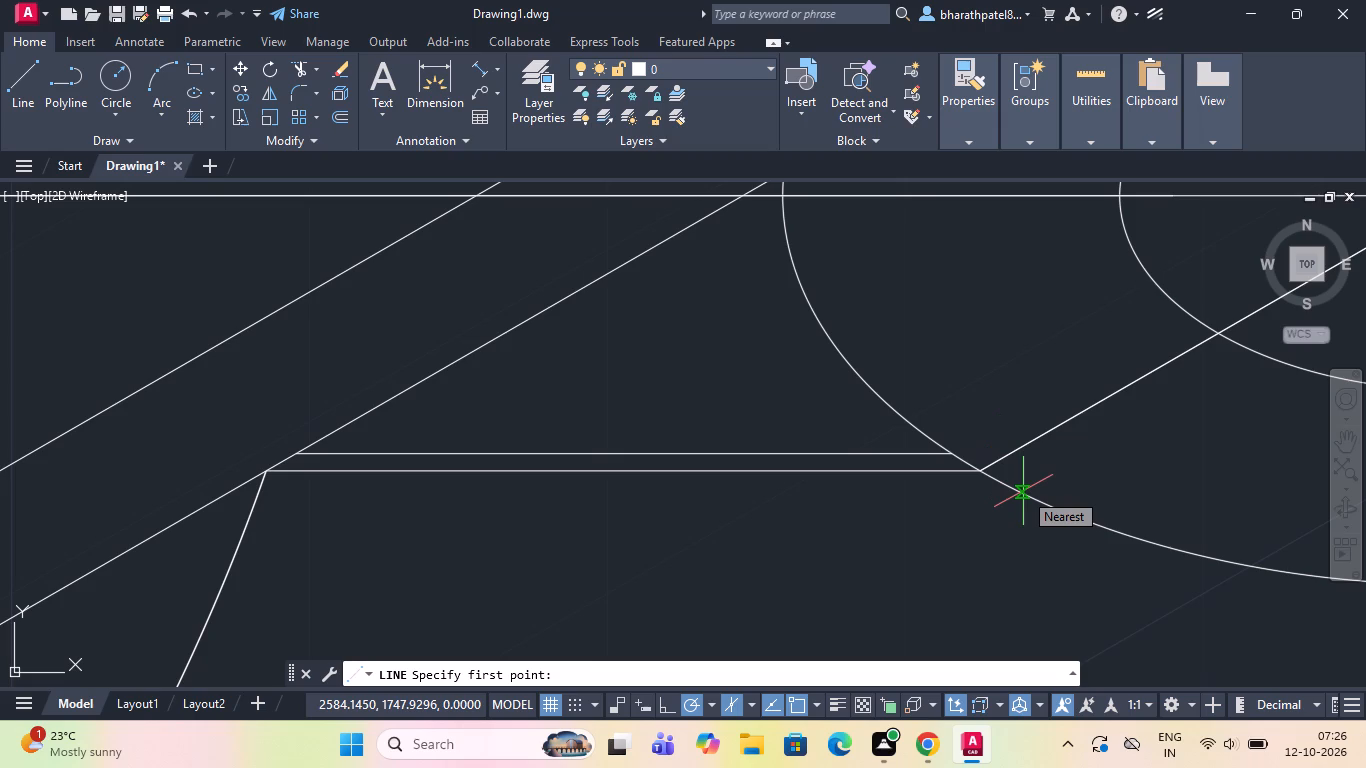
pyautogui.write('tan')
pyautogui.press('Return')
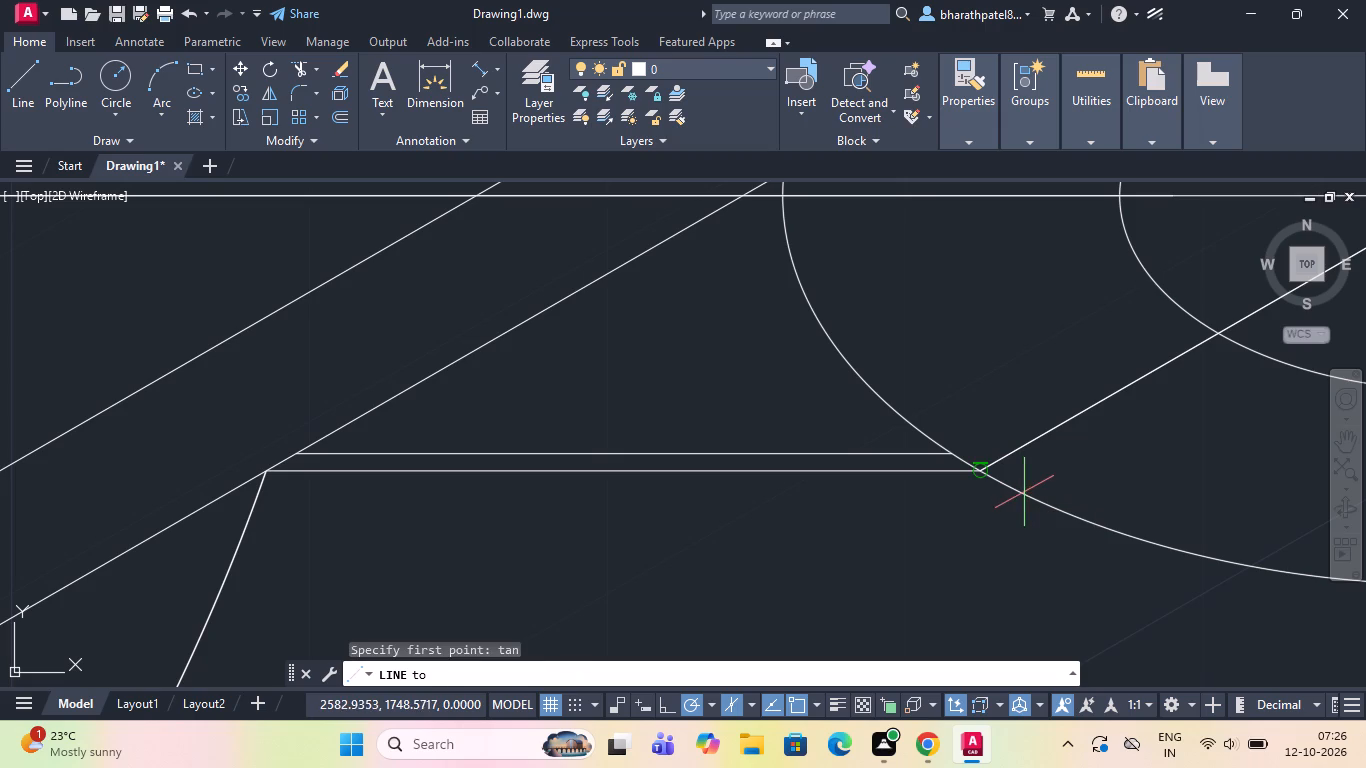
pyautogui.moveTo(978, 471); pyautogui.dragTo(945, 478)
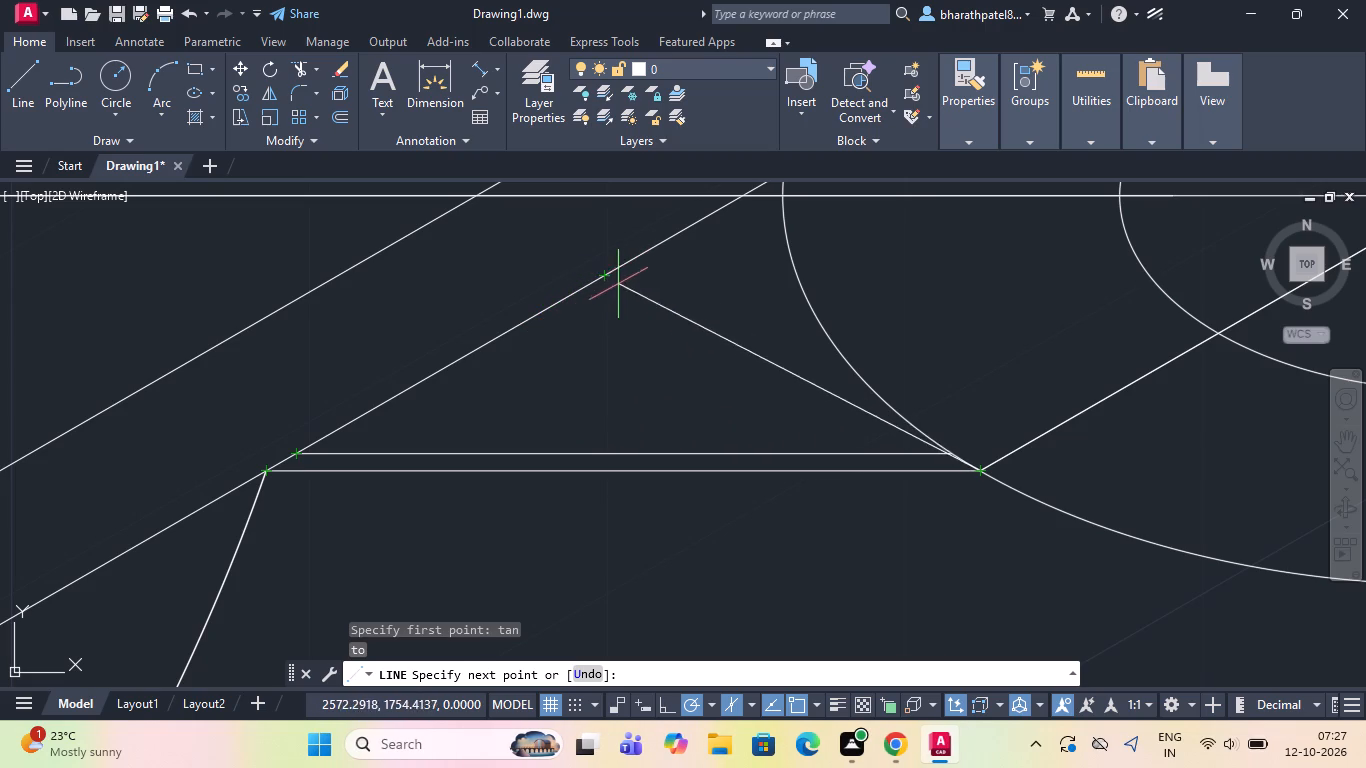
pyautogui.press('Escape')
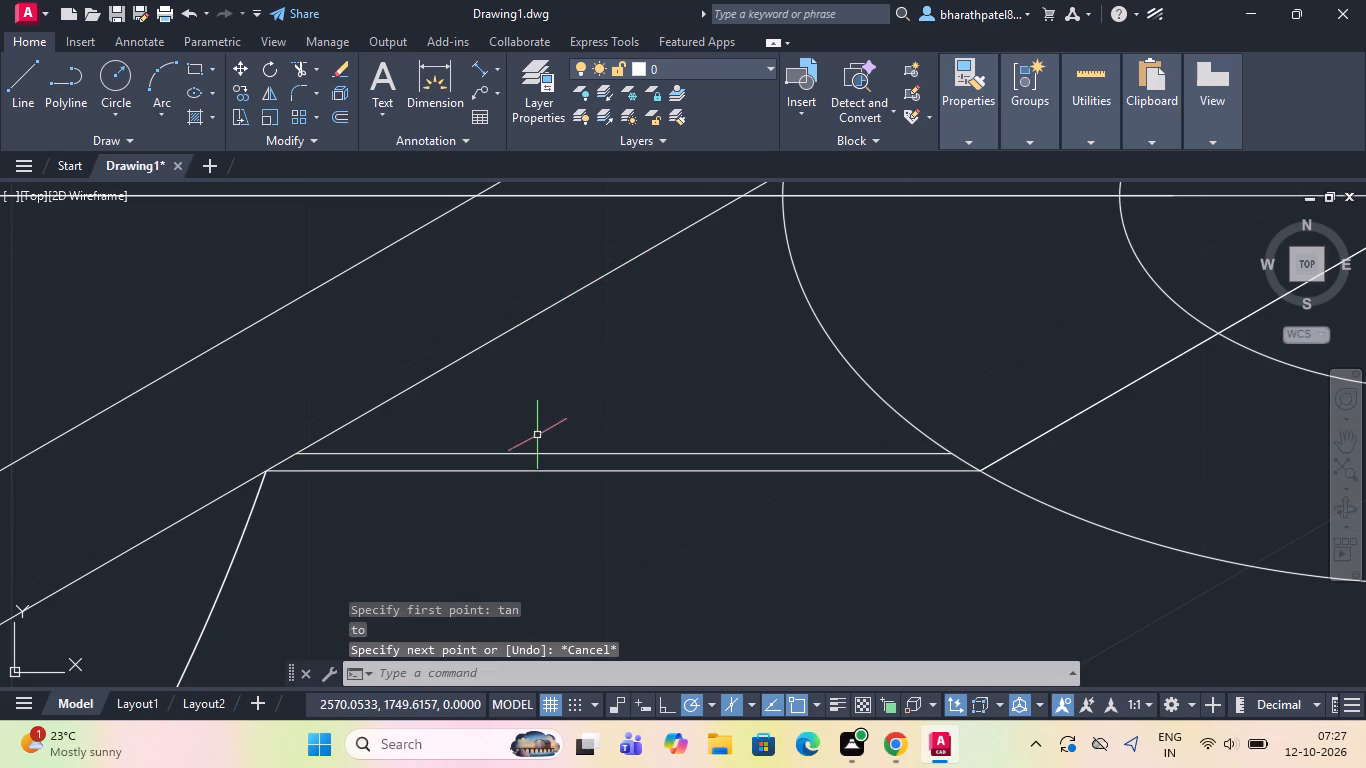
# Erase the two closely spaced horizontal lines between the radius-30 arc's top end and the right radius-16 isocircle.
pyautogui.click(543, 453)
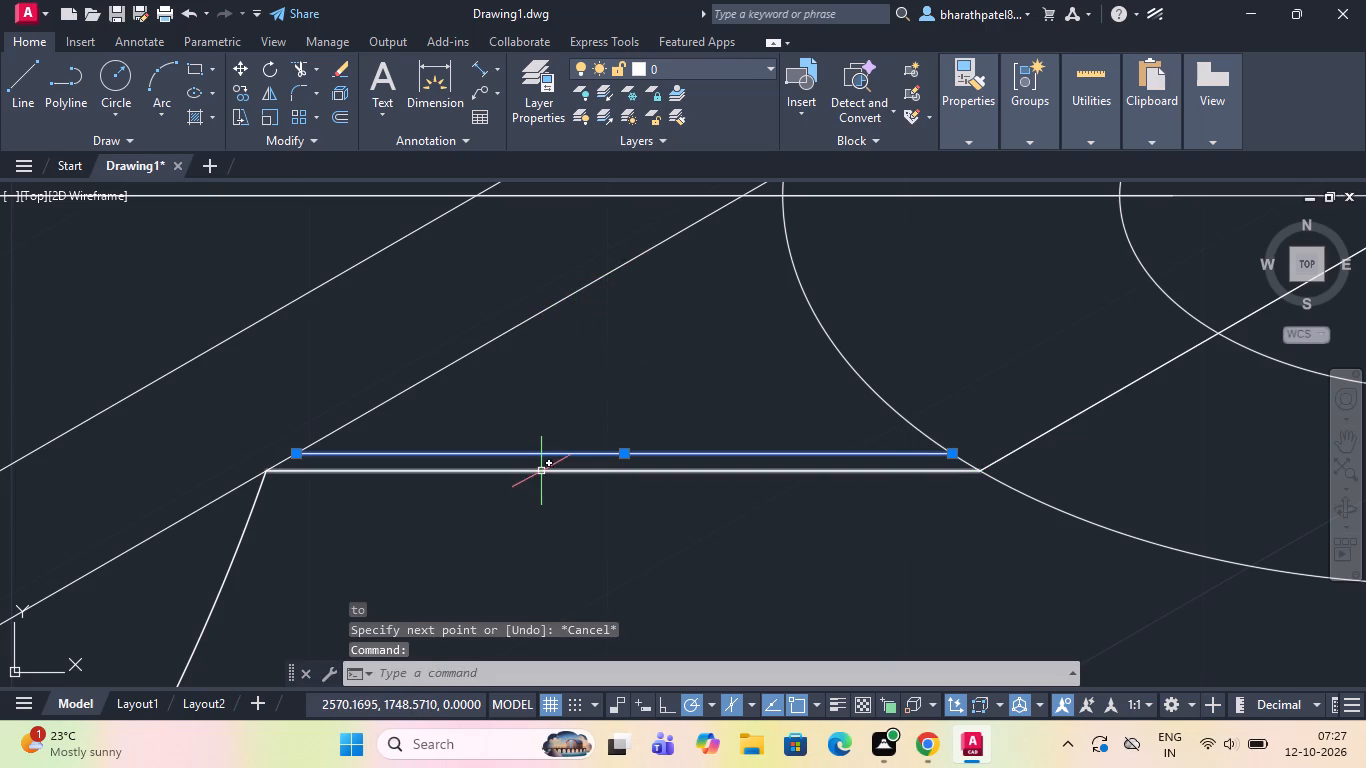
pyautogui.click(541, 470)
pyautogui.press('Delete')
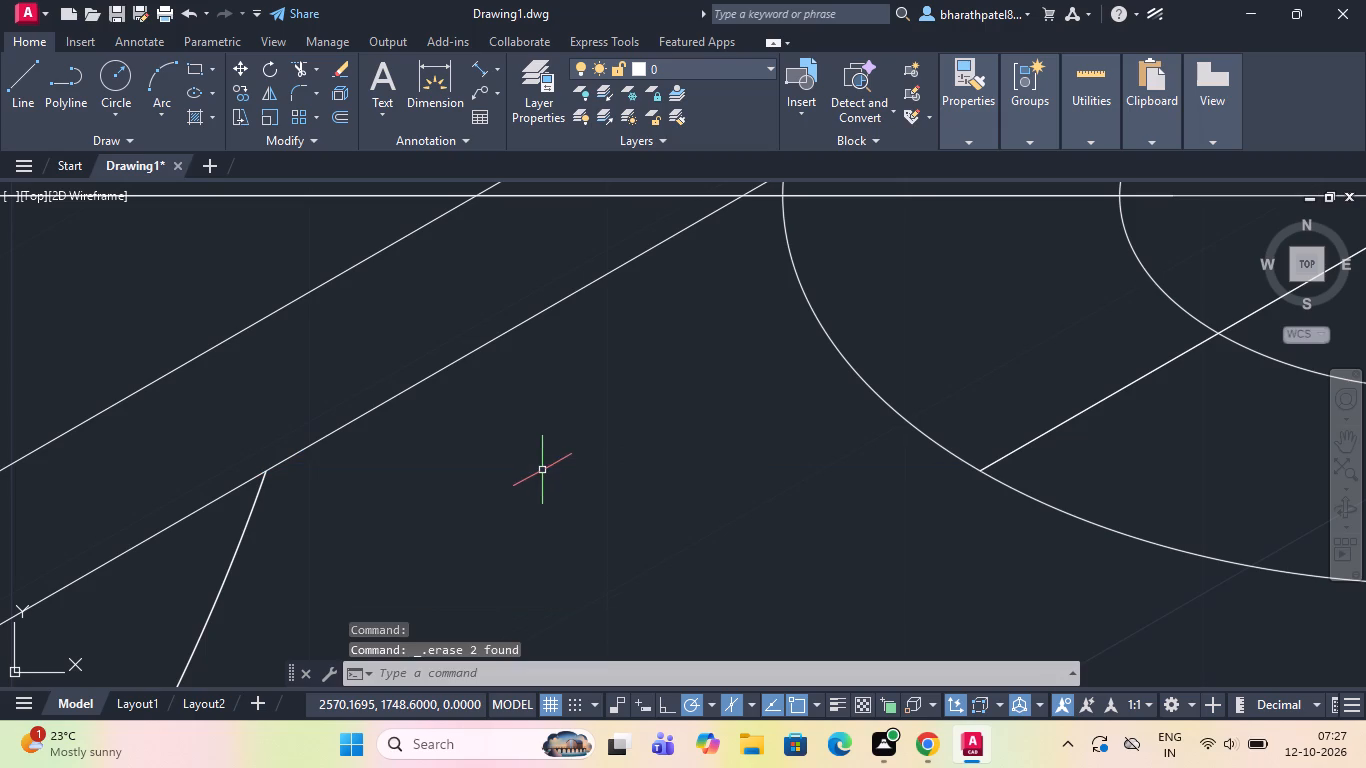
# Trim the right lug's 30° centre line between the hole and the radius-16 isocircle on its lower side.
pyautogui.scroll(-3, 558, 467)
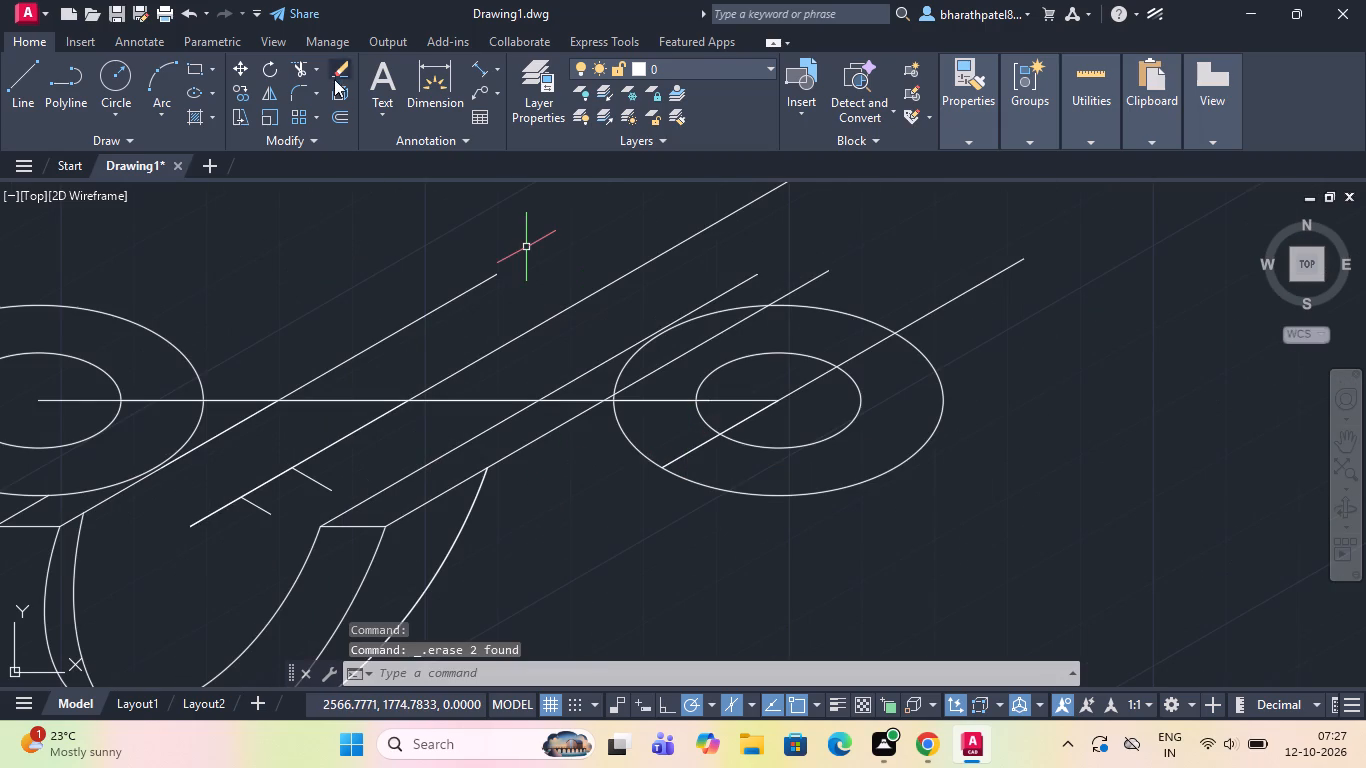
pyautogui.moveTo(293, 59); pyautogui.dragTo(303, 65)
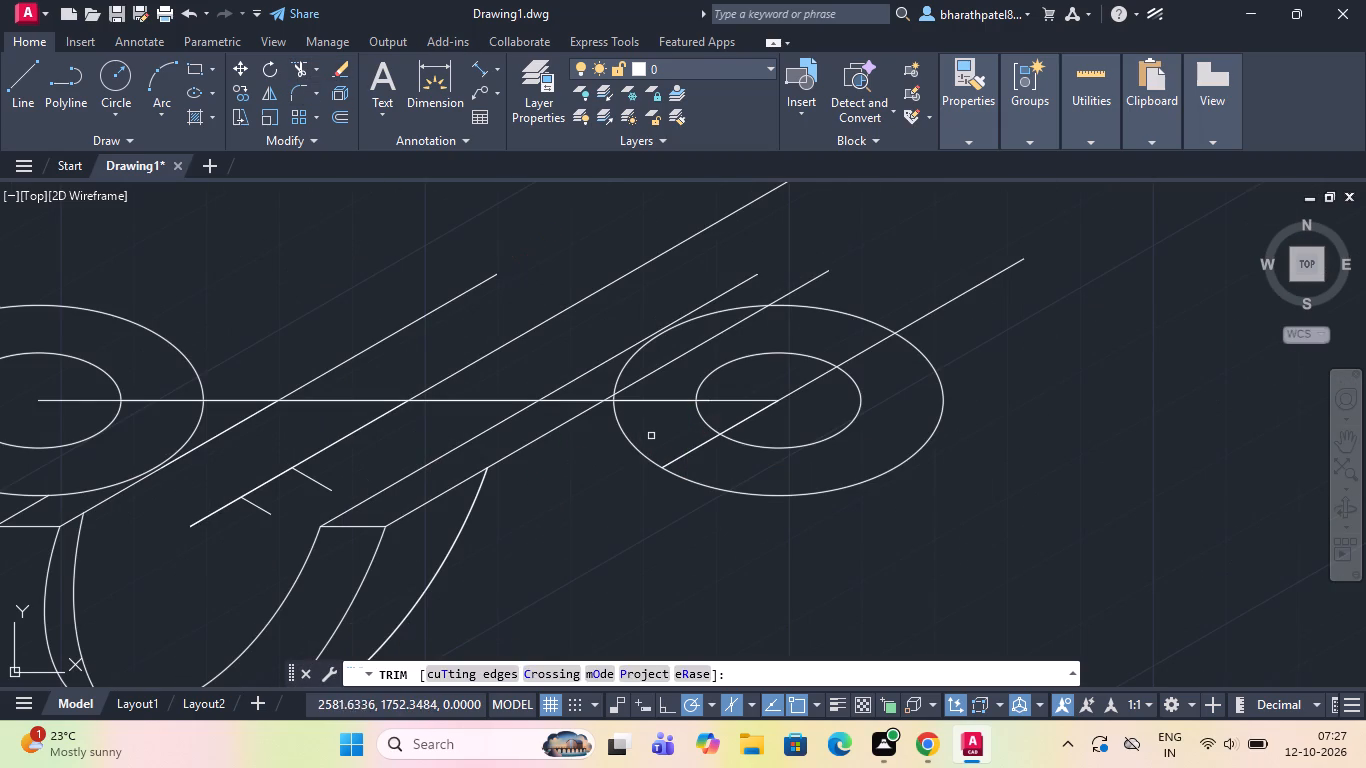
pyautogui.moveTo(656, 434); pyautogui.dragTo(731, 482)
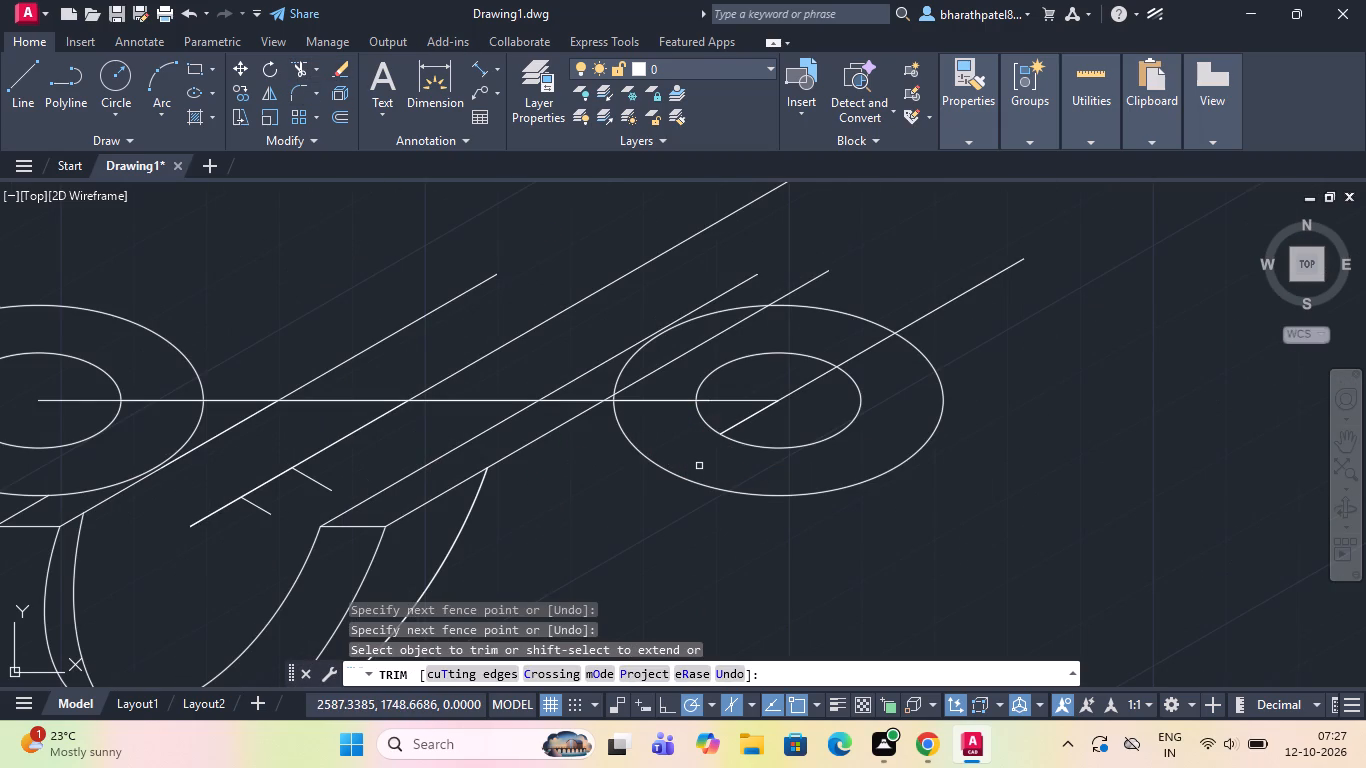
pyautogui.press('Escape')
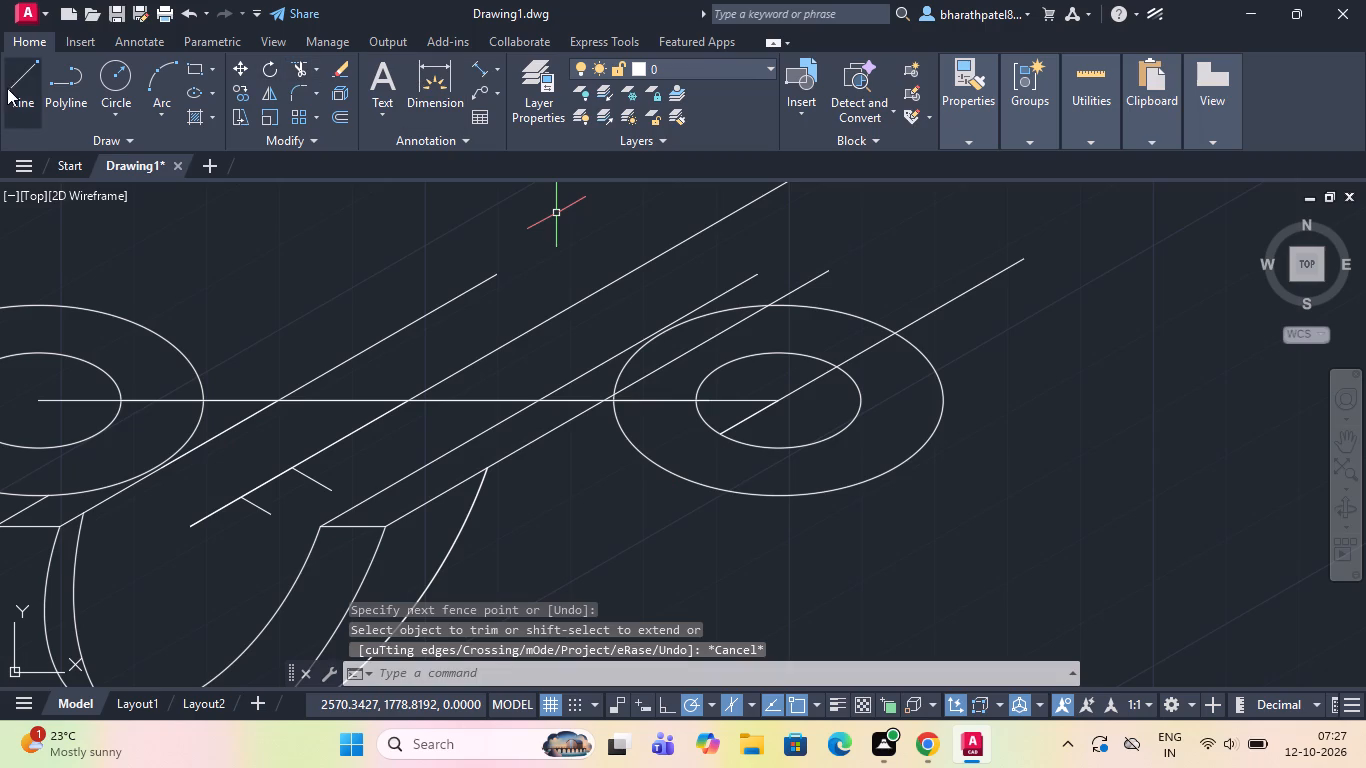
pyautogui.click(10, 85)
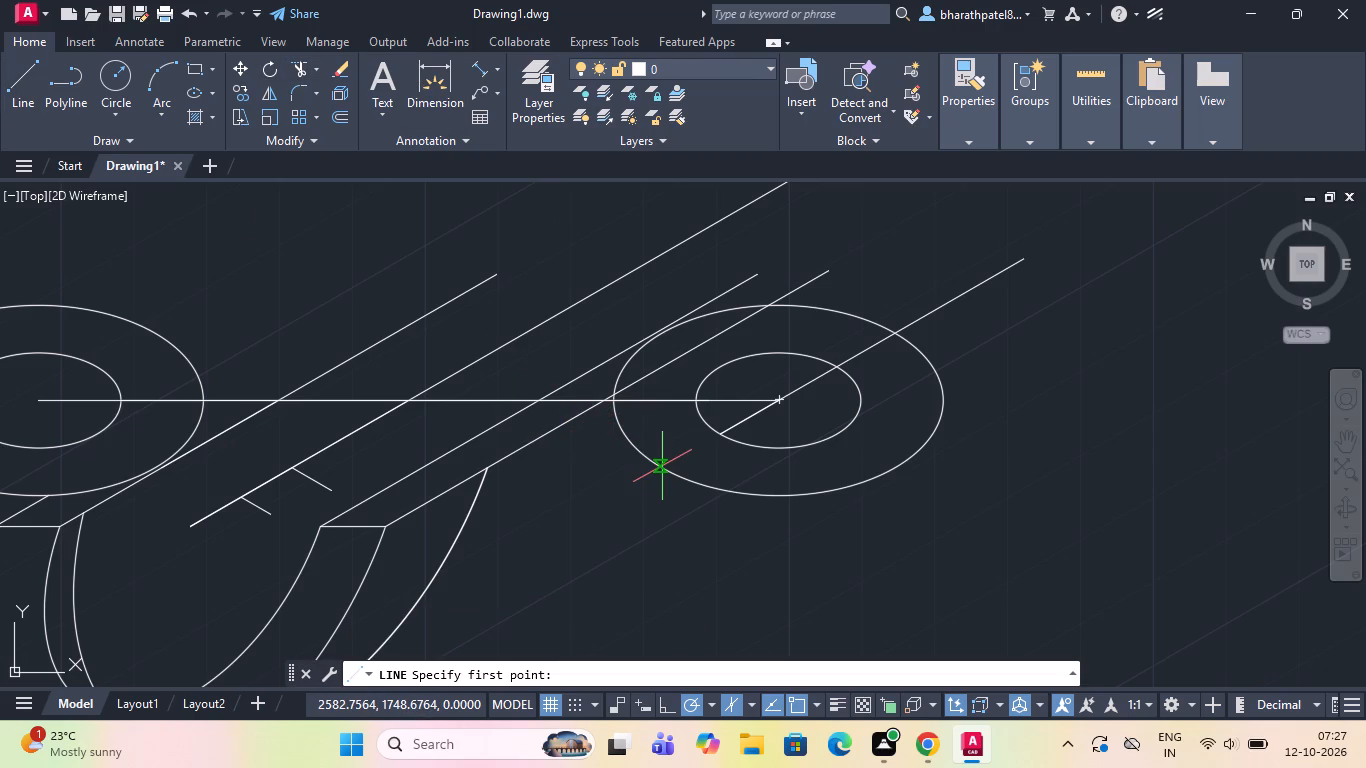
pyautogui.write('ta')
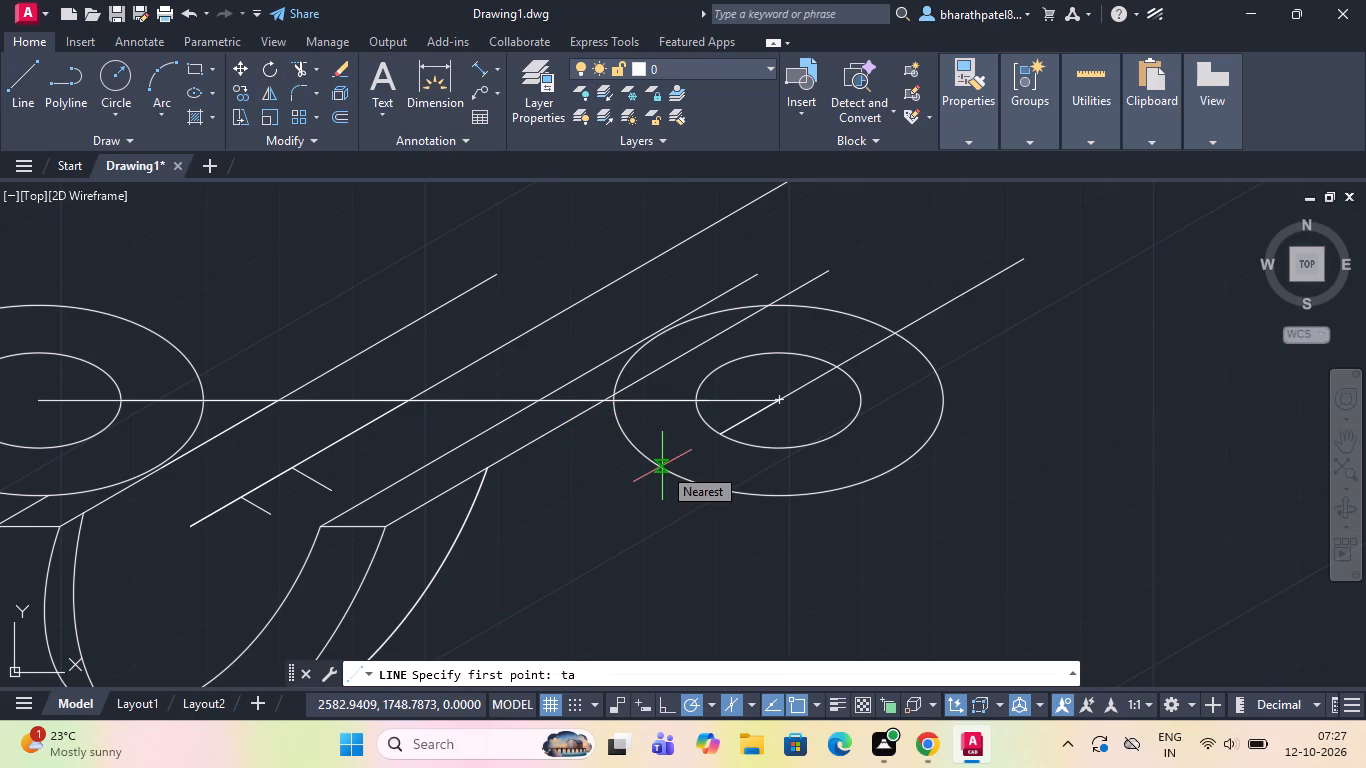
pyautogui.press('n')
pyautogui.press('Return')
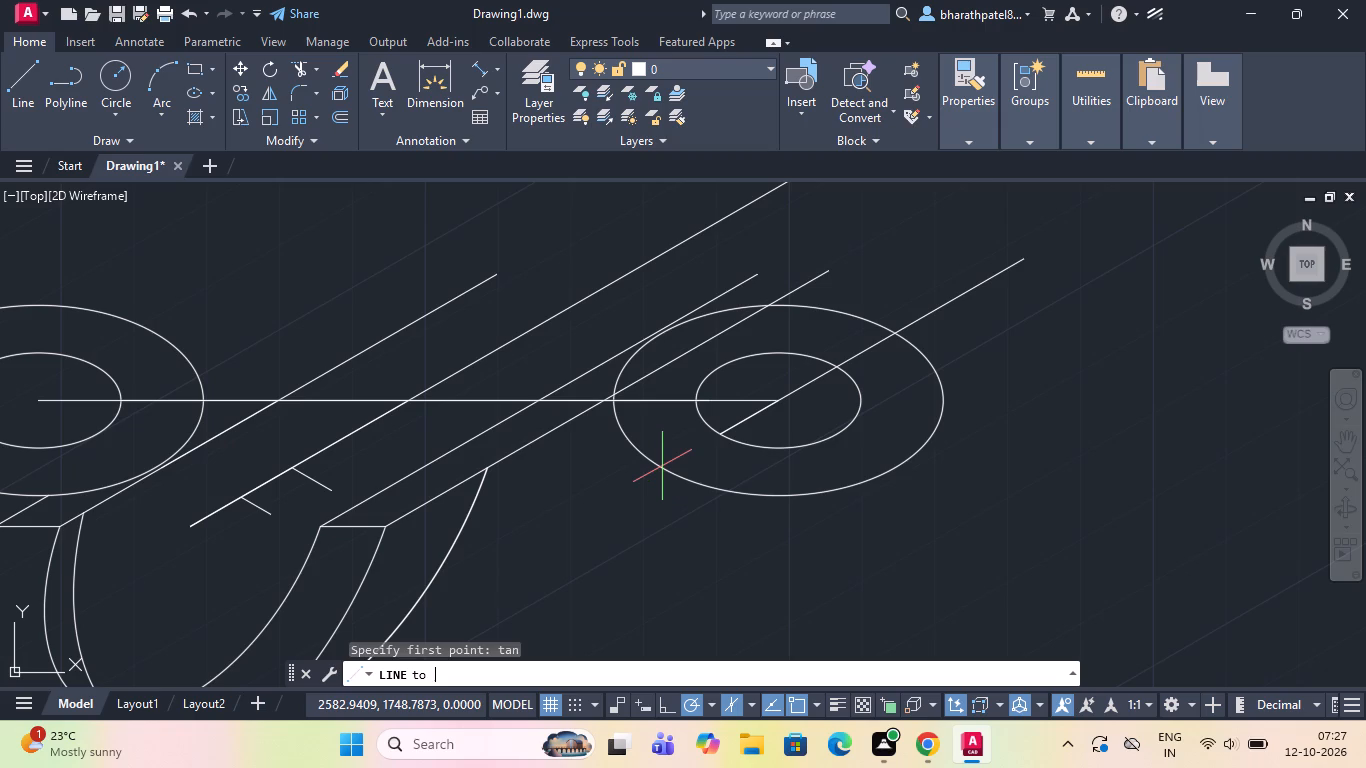
# Draw a line about 43 units long at 180° from the right radius-16 isocircle's lowest point, past the radius-30 arc.
pyautogui.click(13, 76)
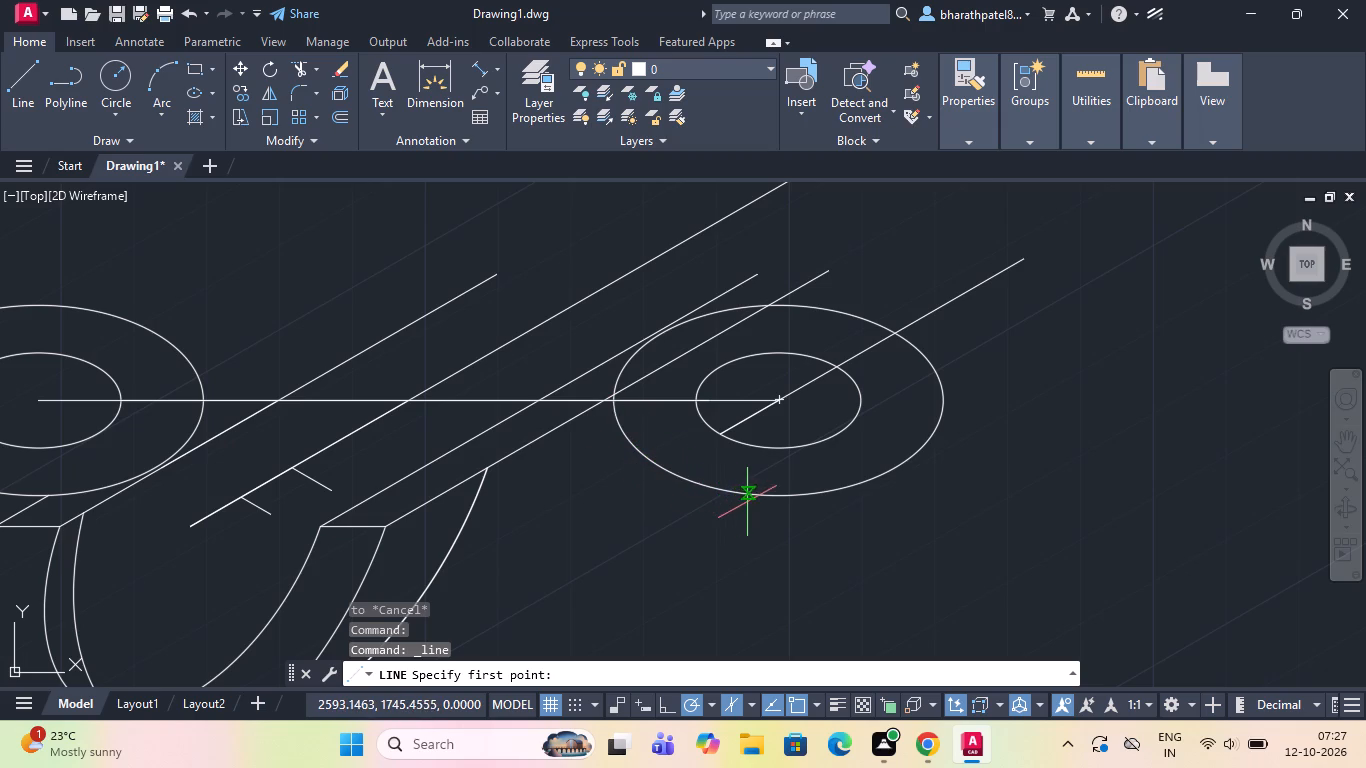
pyautogui.click(780, 497)
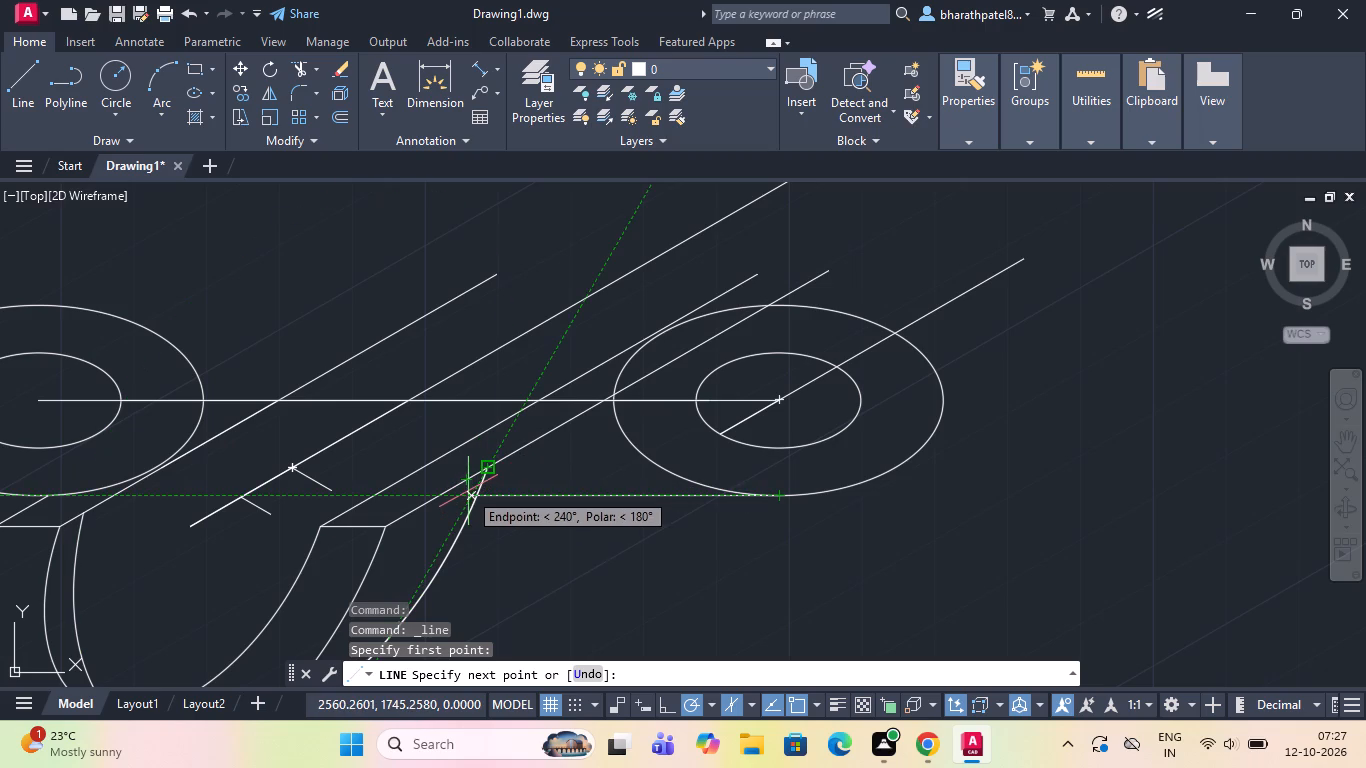
pyautogui.click(417, 488)
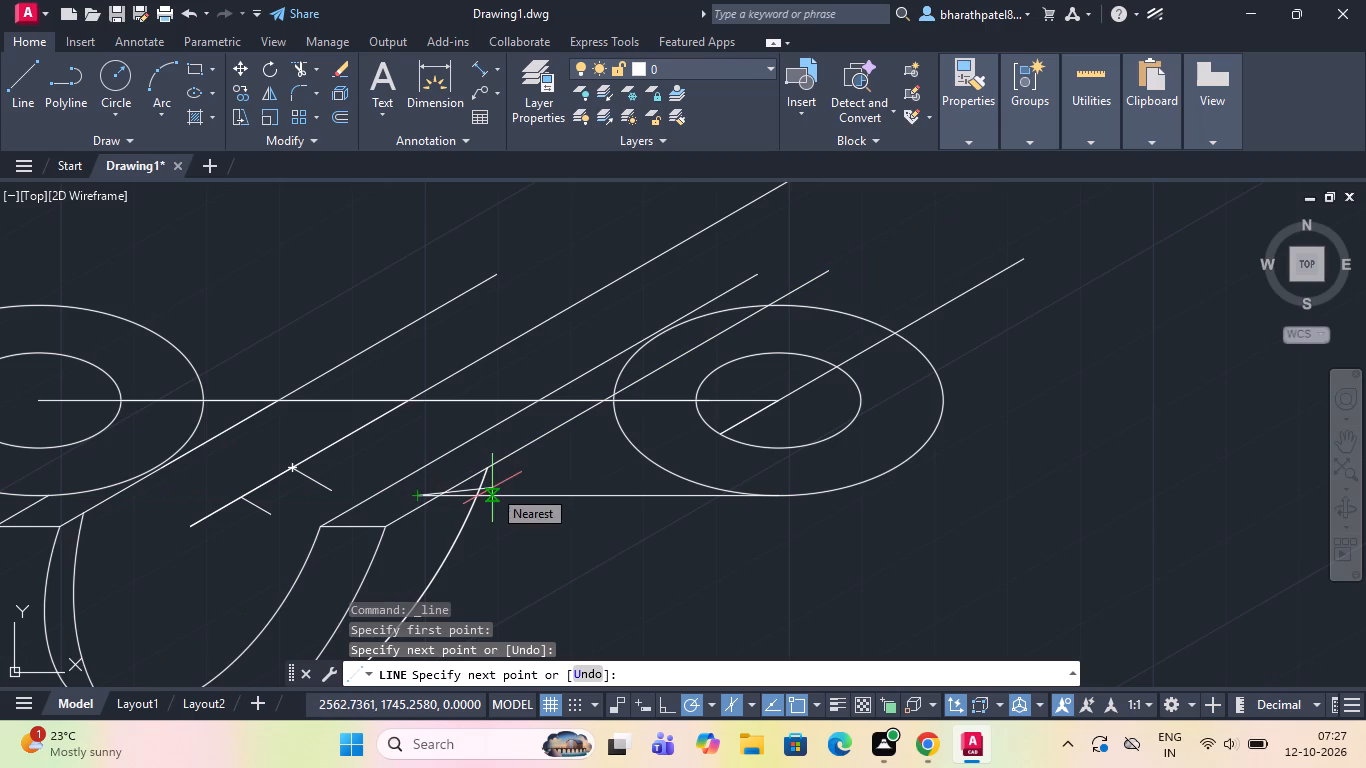
pyautogui.press('Escape')
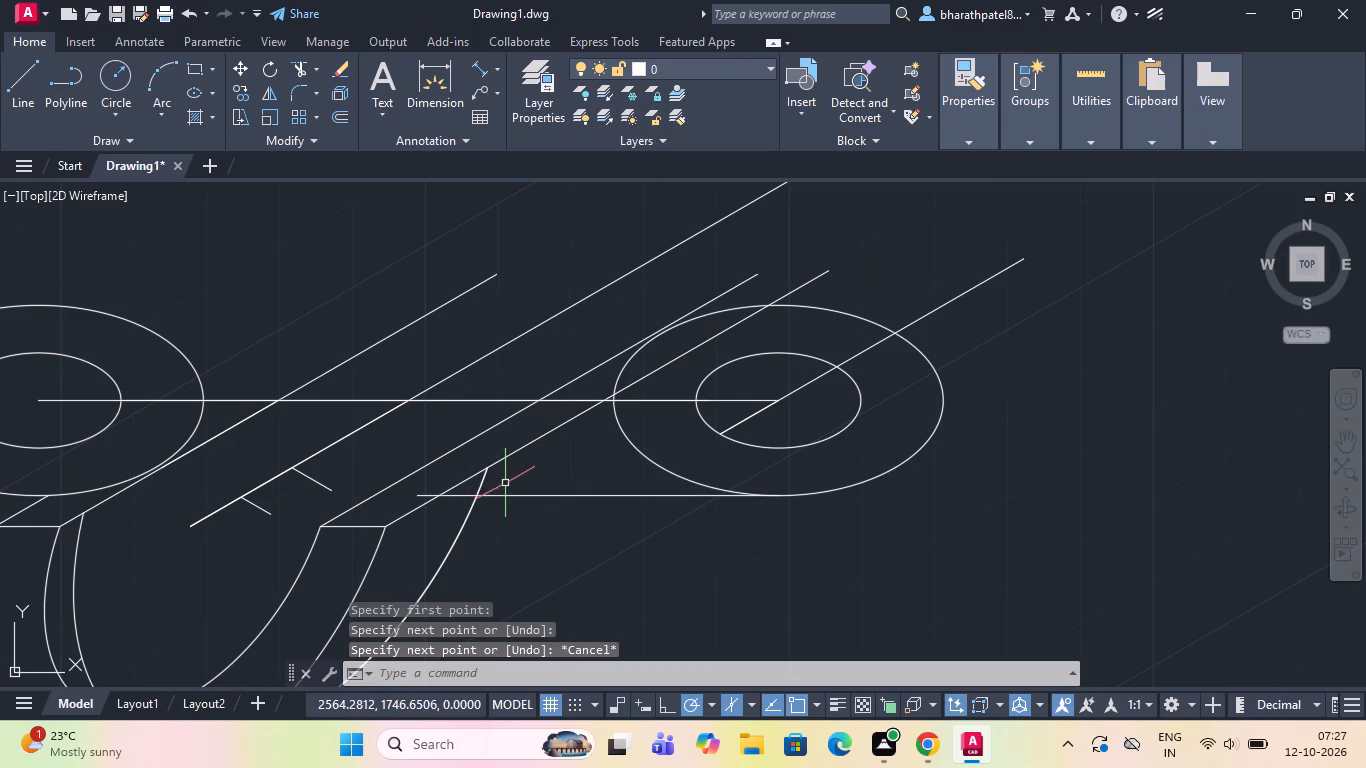
# Draw a 16-unit line at 210° from where the lugs' horizontal centre line crosses the right rim's outer 30° edge.
pyautogui.scroll(-2, 505, 480)
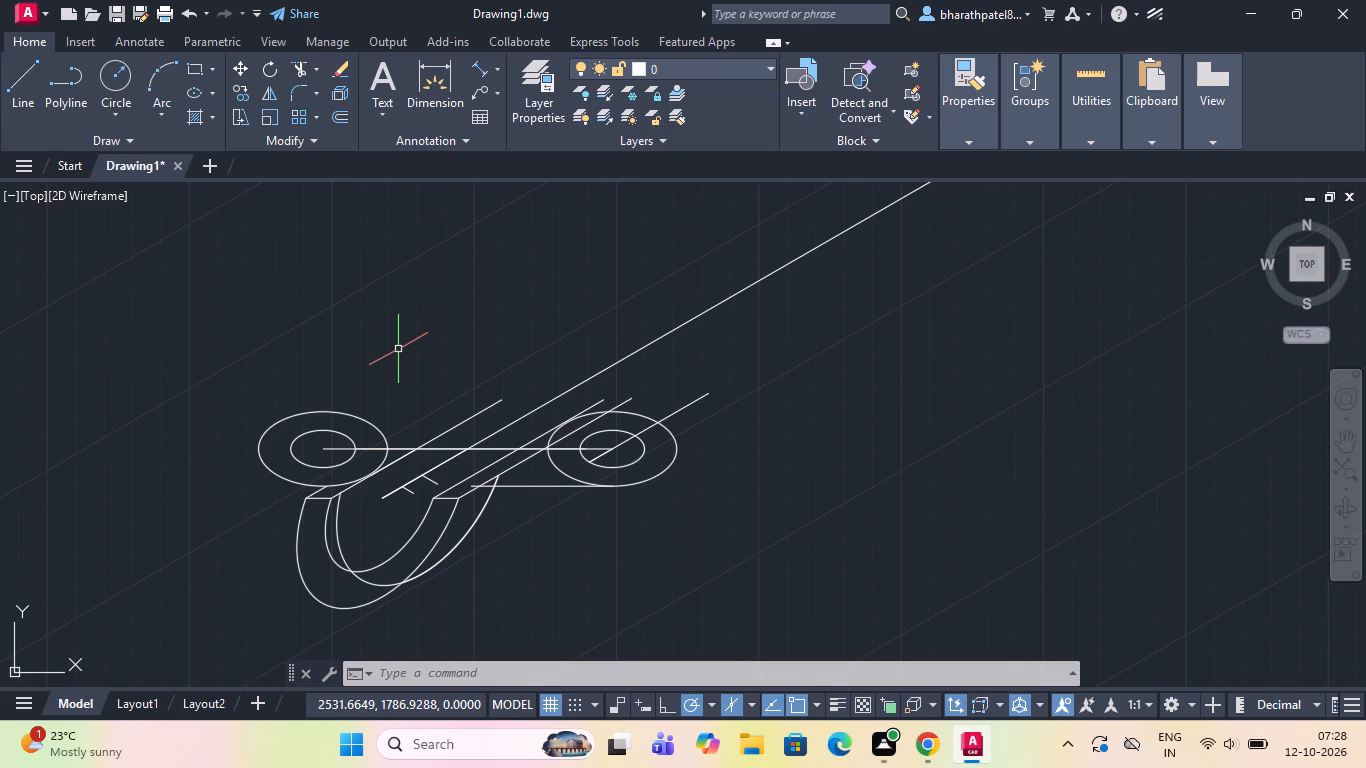
pyautogui.click(11, 99)
pyautogui.scroll(2, 565, 525)
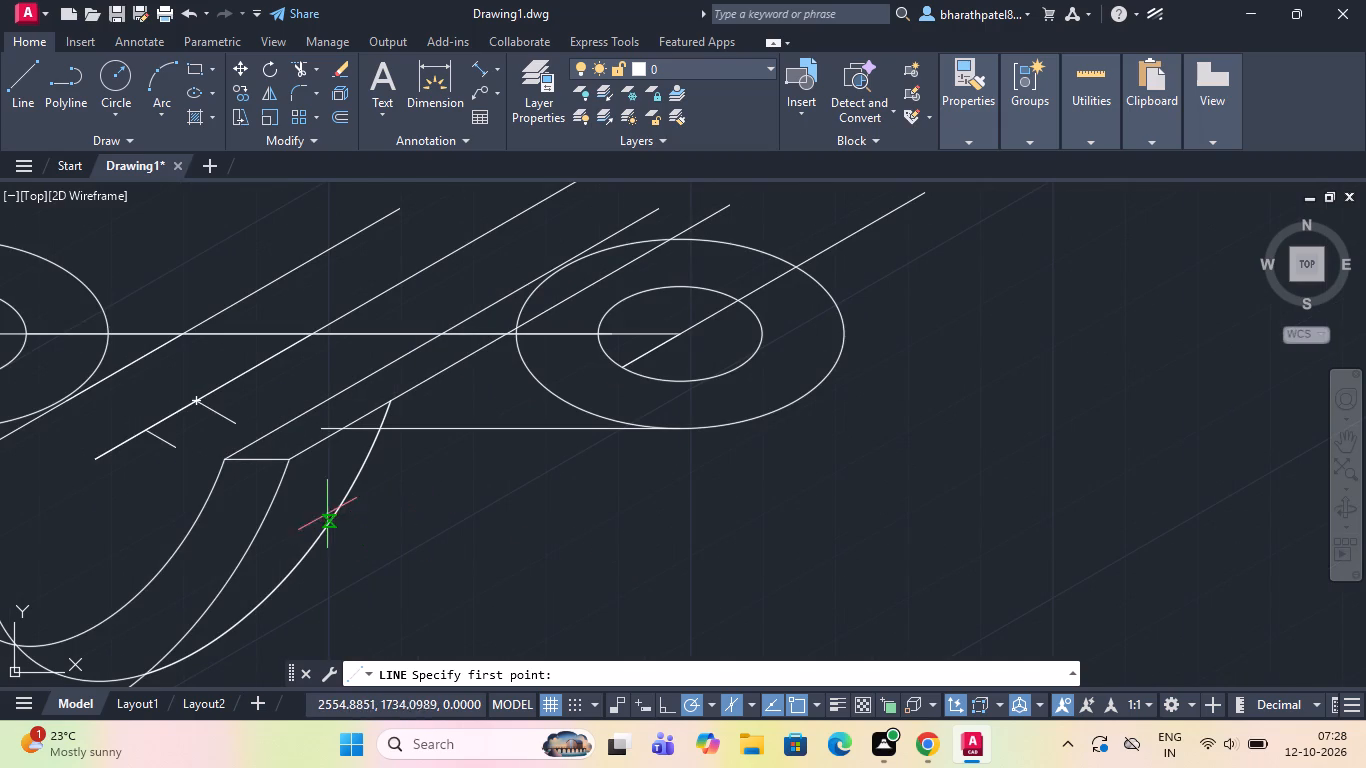
pyautogui.scroll(3, 504, 338)
pyautogui.click(506, 317)
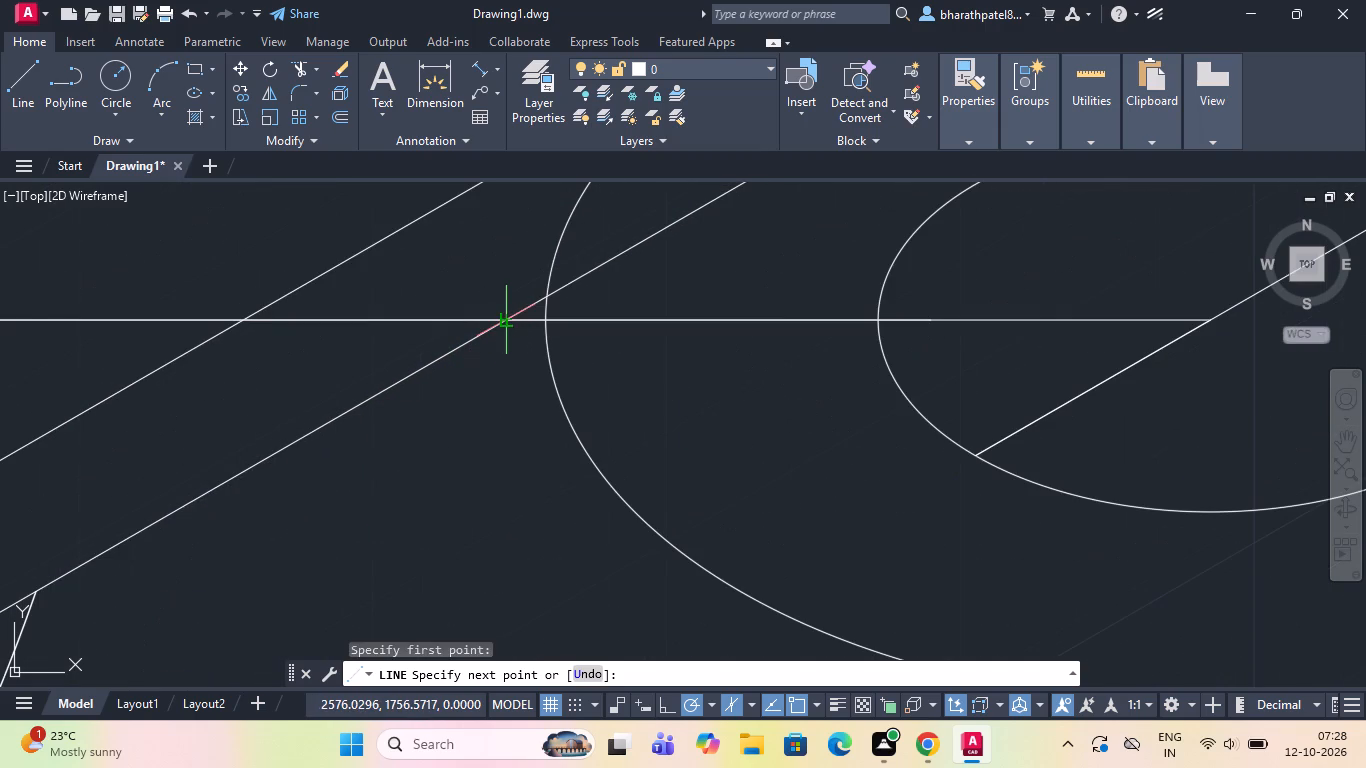
pyautogui.scroll(-8, 506, 317)
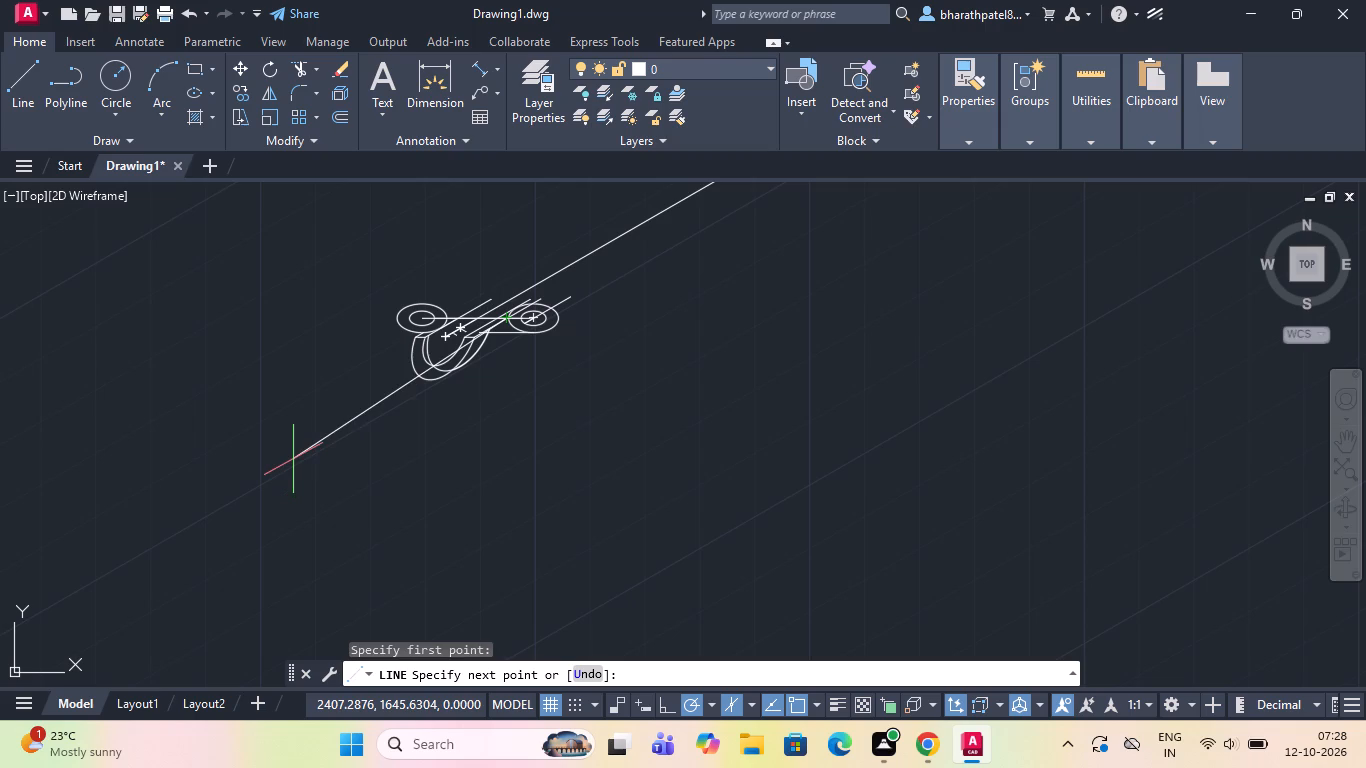
pyautogui.press('1')
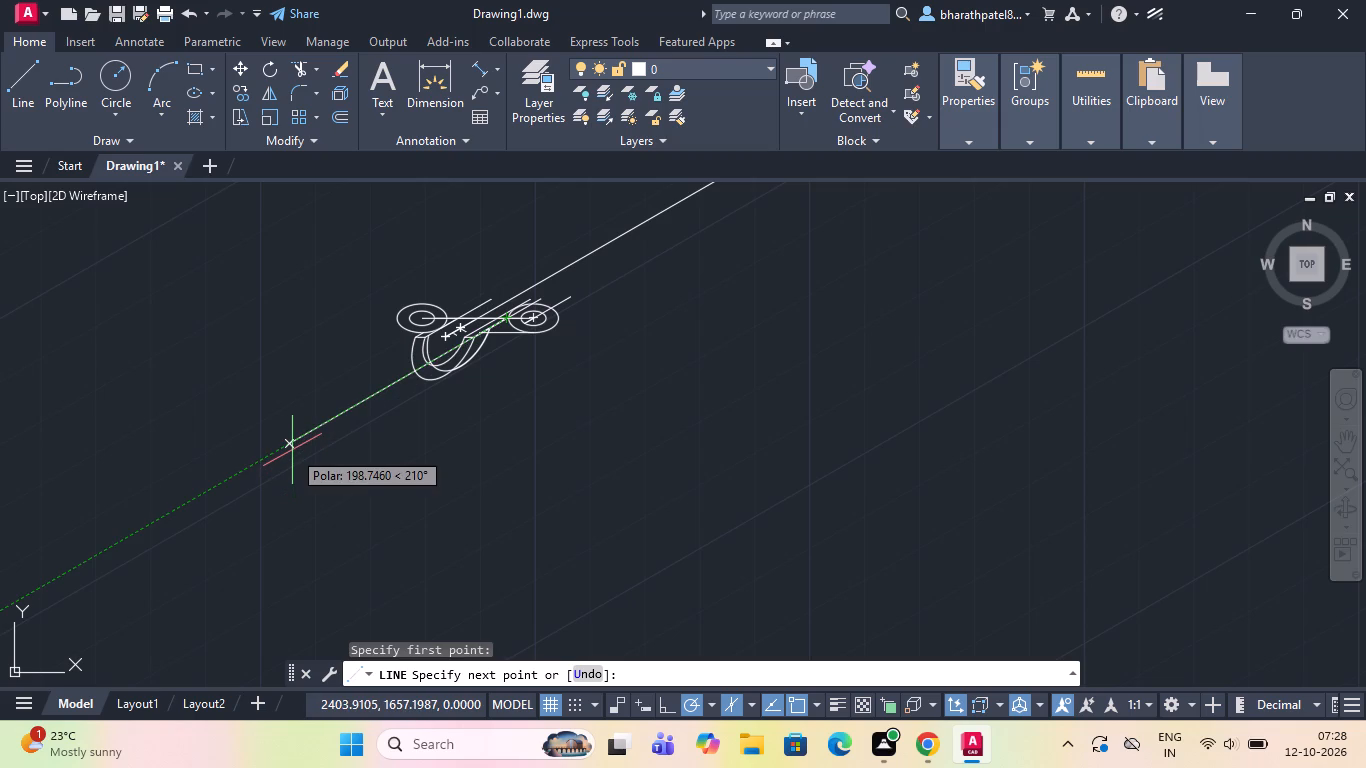
pyautogui.press('6')
pyautogui.press('Return')
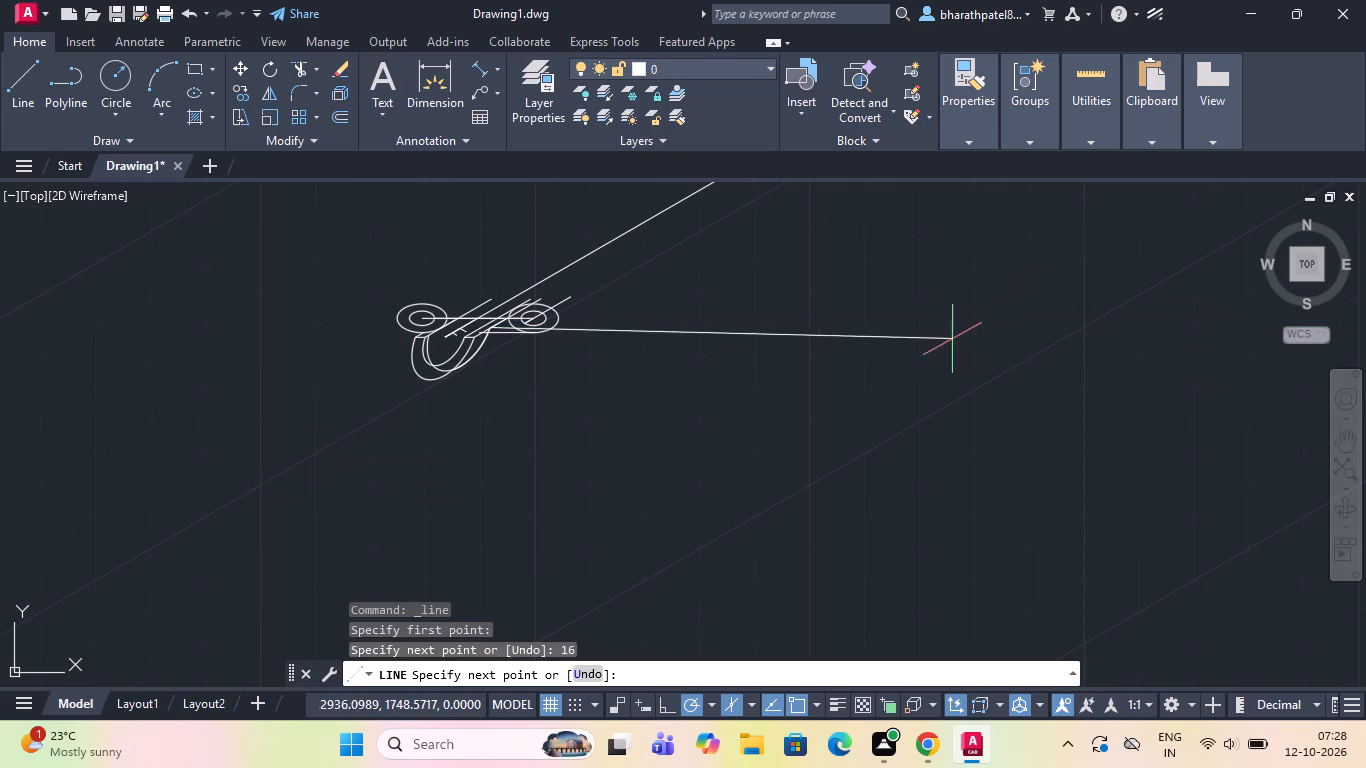
# Continue from the radius-30 arc's top end with a horizontal line about 30 units long into the right radius-16 isocircle.
pyautogui.scroll(3, 494, 308)
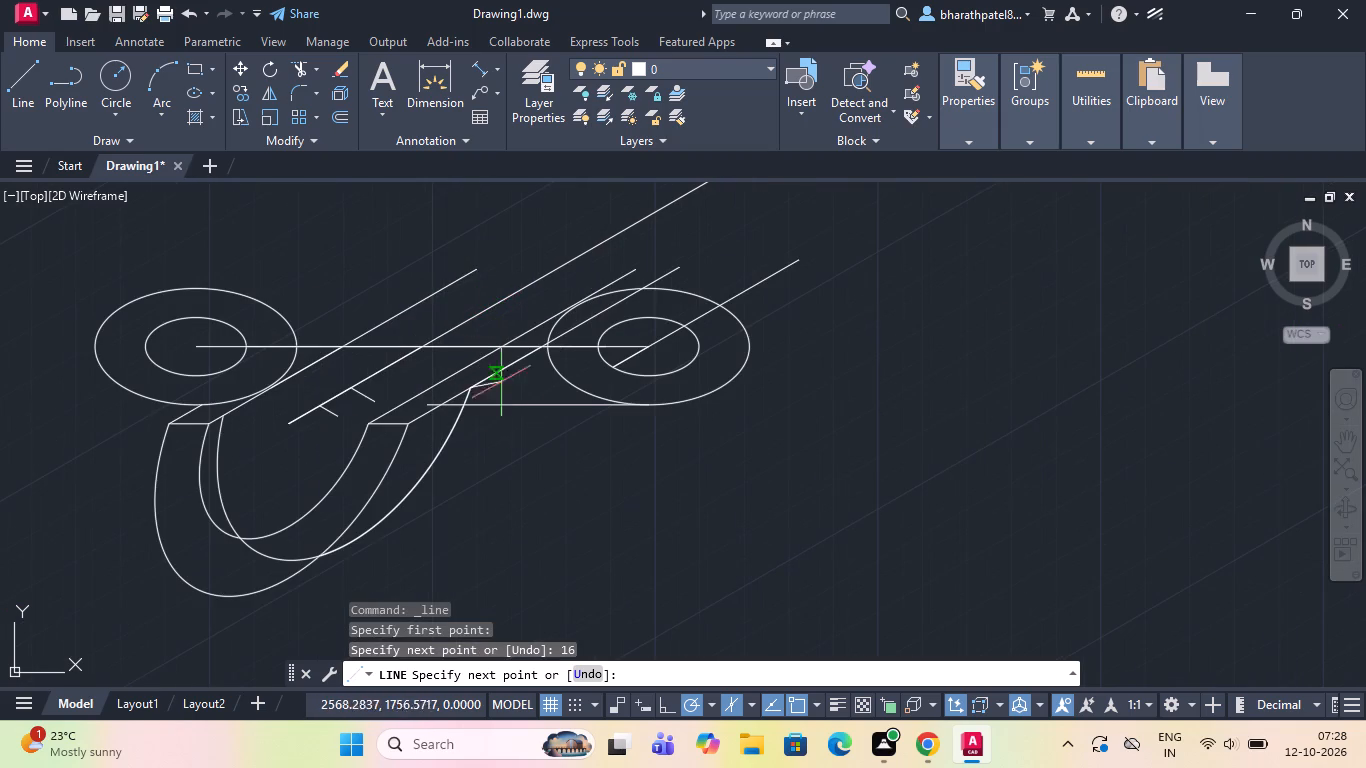
pyautogui.scroll(3, 503, 400)
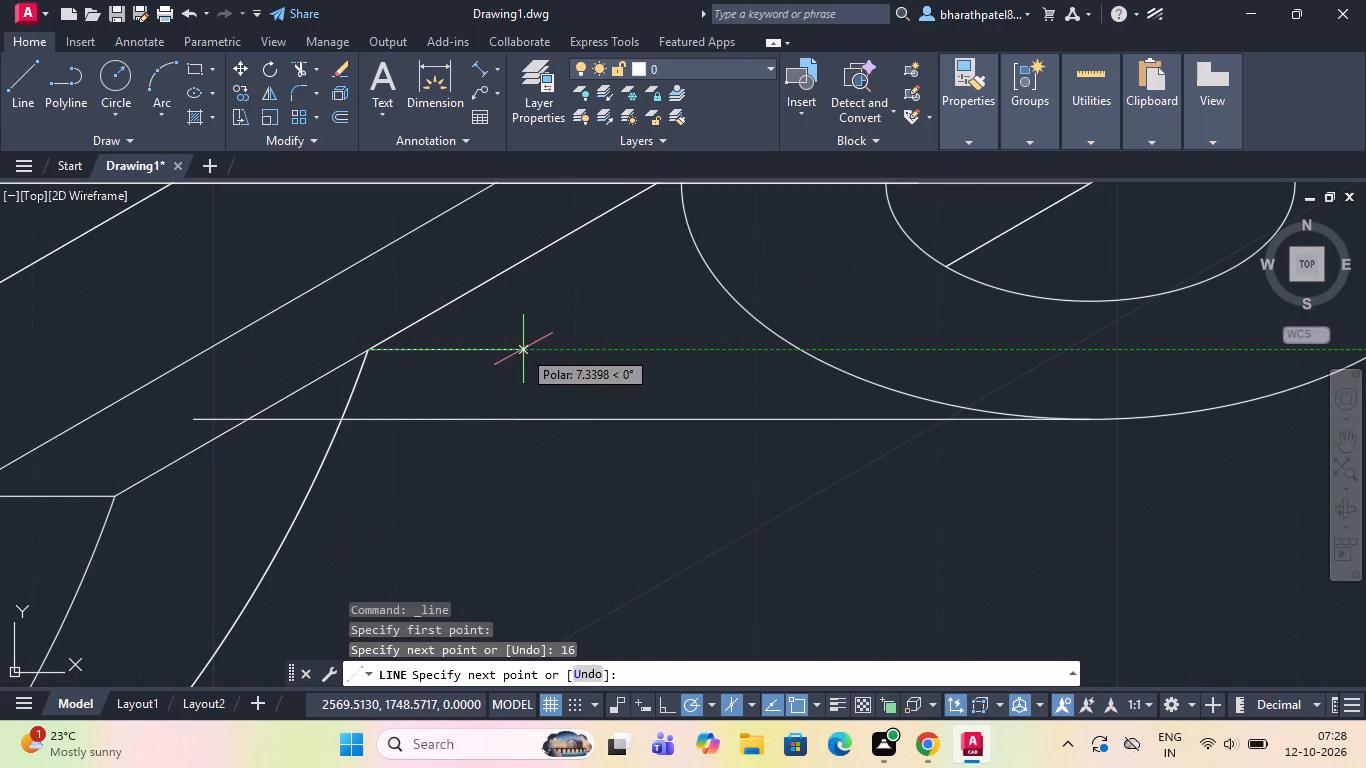
pyautogui.click(993, 353)
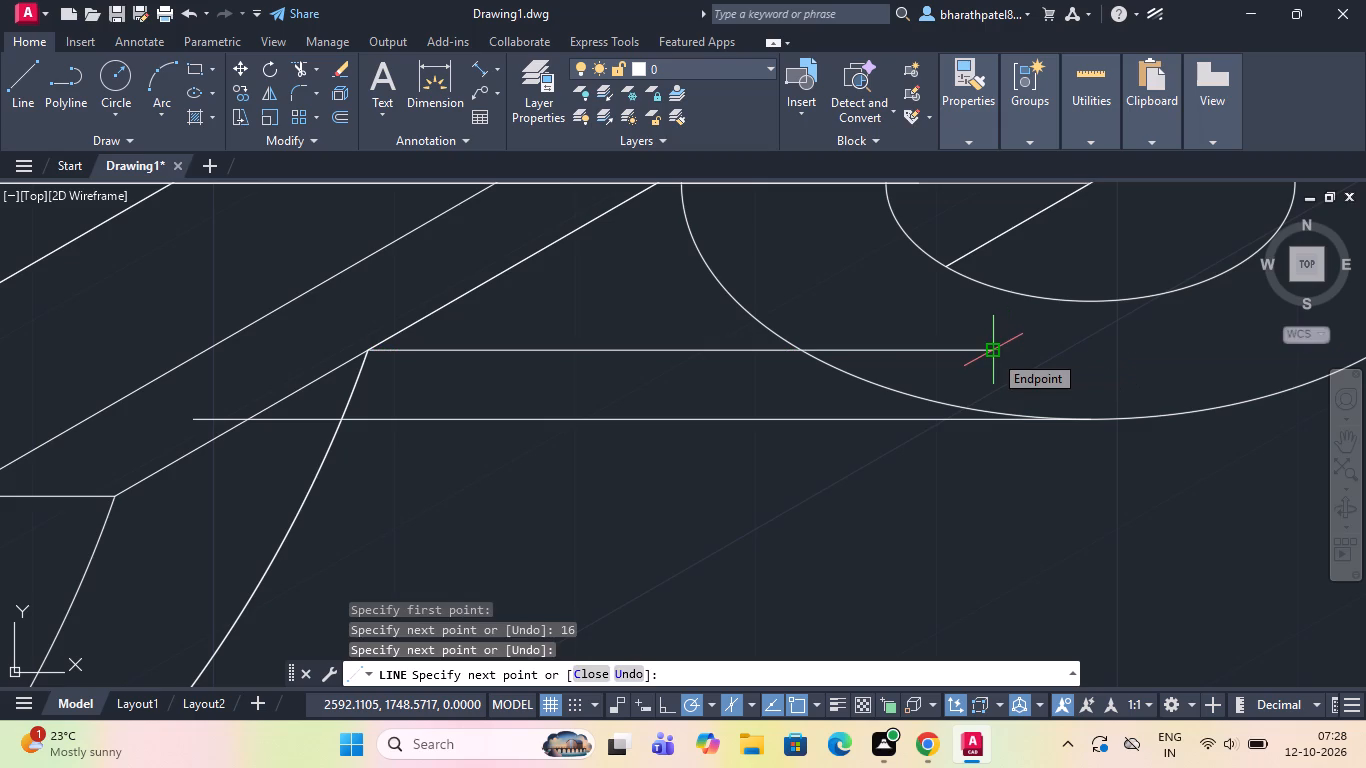
pyautogui.press('Escape')
# Trim the horizontal line from the radius-30 arc's top end where it runs inside the right radius-16 isocircle.
pyautogui.scroll(-1, 812, 412)
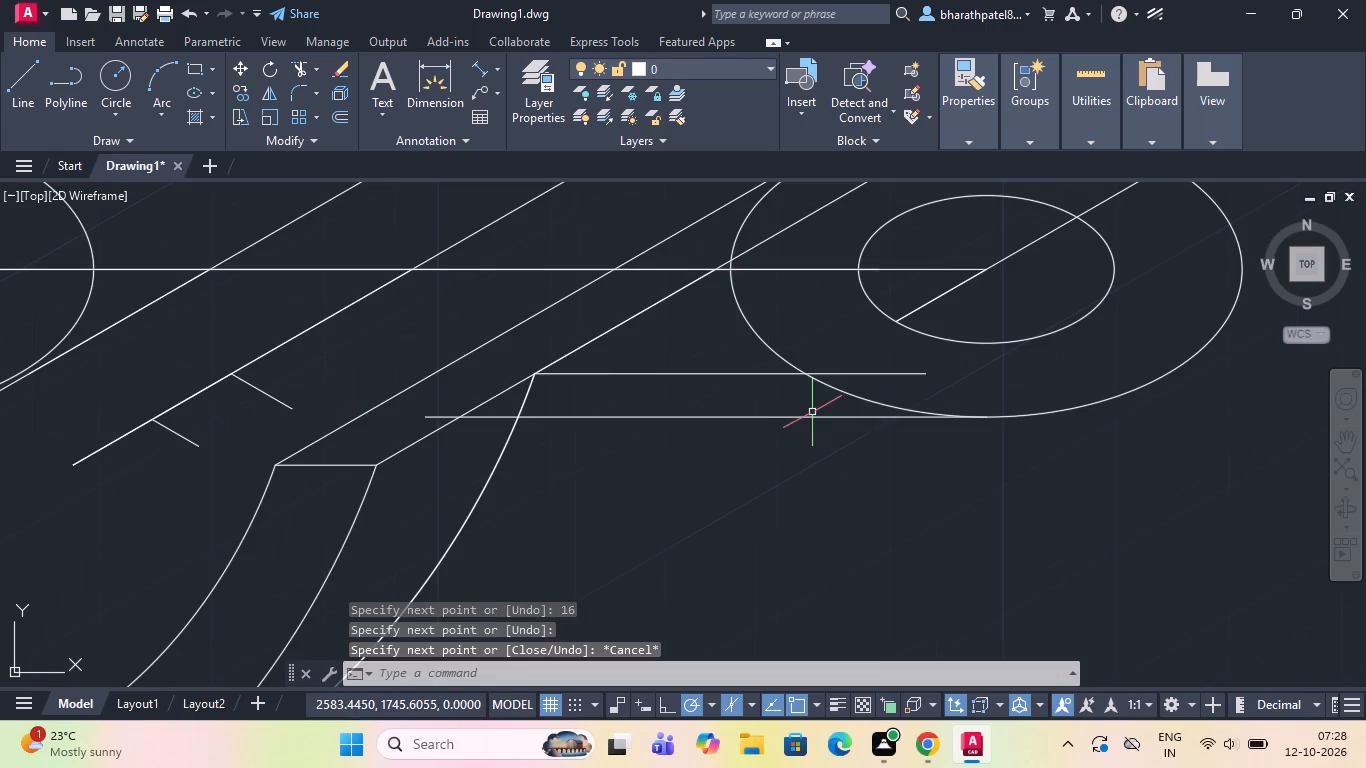
pyautogui.click(293, 63)
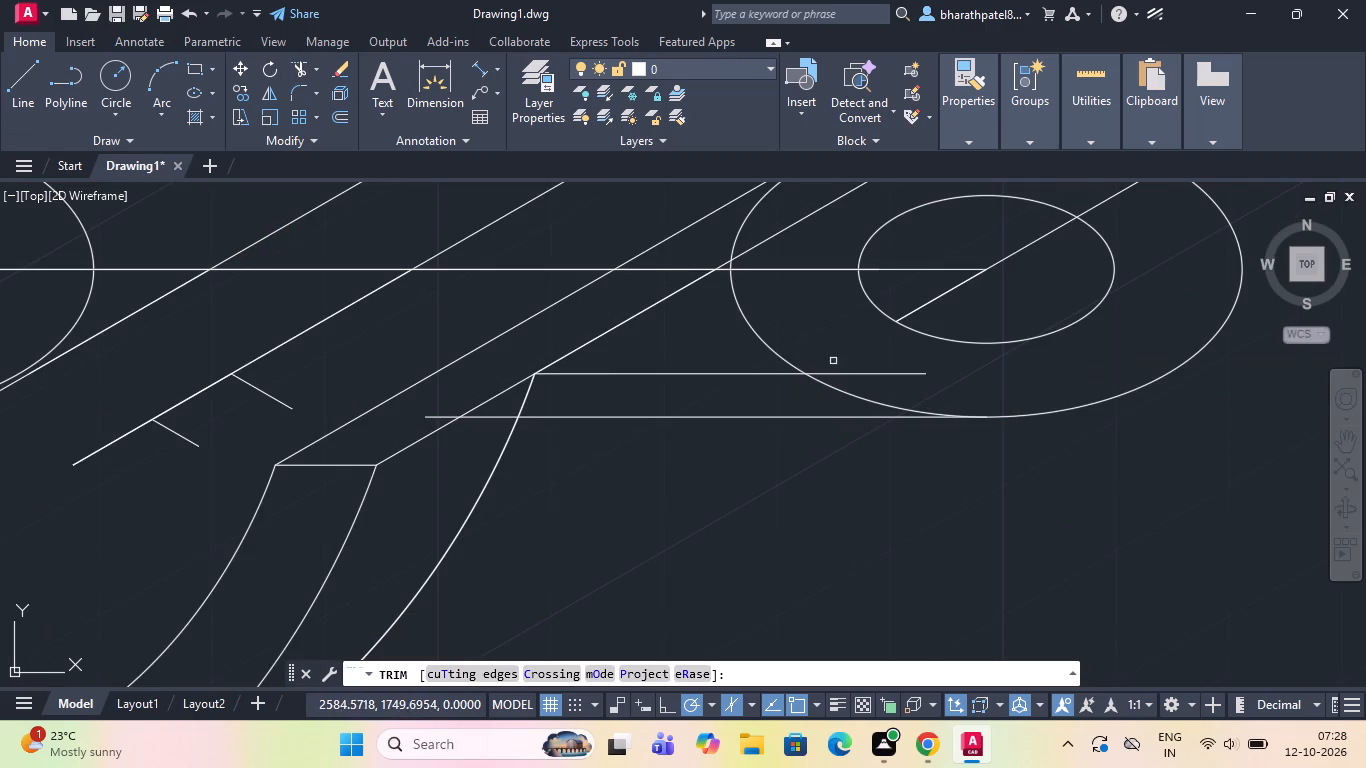
pyautogui.click(854, 371)
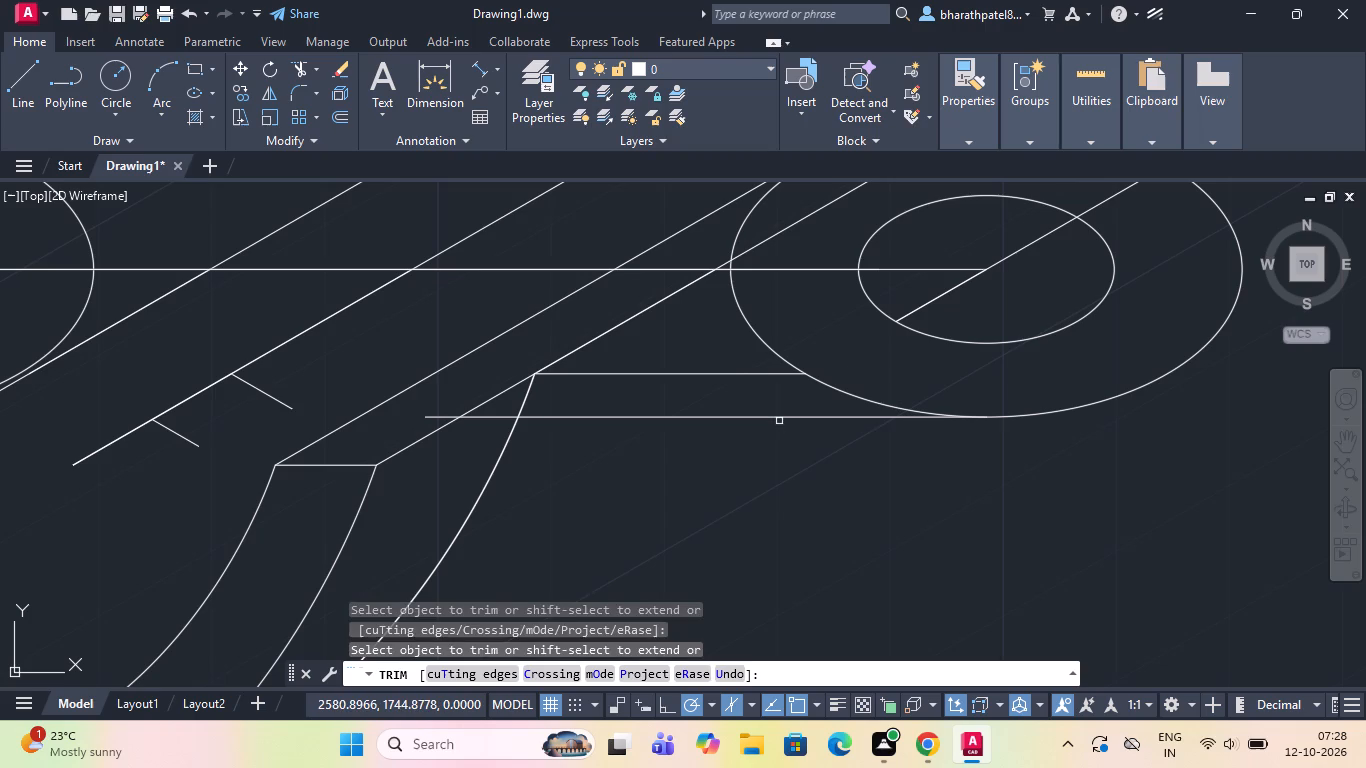
# Trim away the whole 180° line running from the right radius-16 isocircle's lowest point past the radius-30 arc.
pyautogui.scroll(-4, 783, 423)
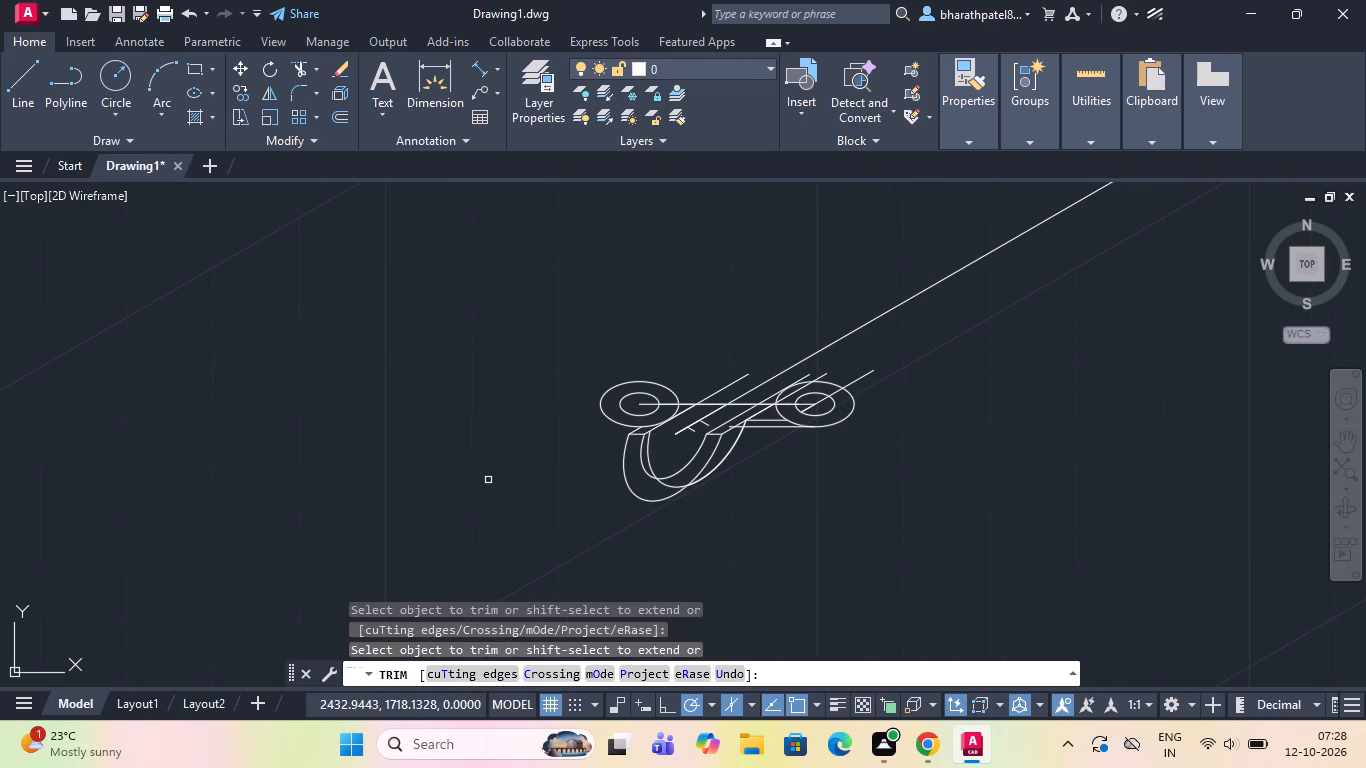
pyautogui.click(488, 480)
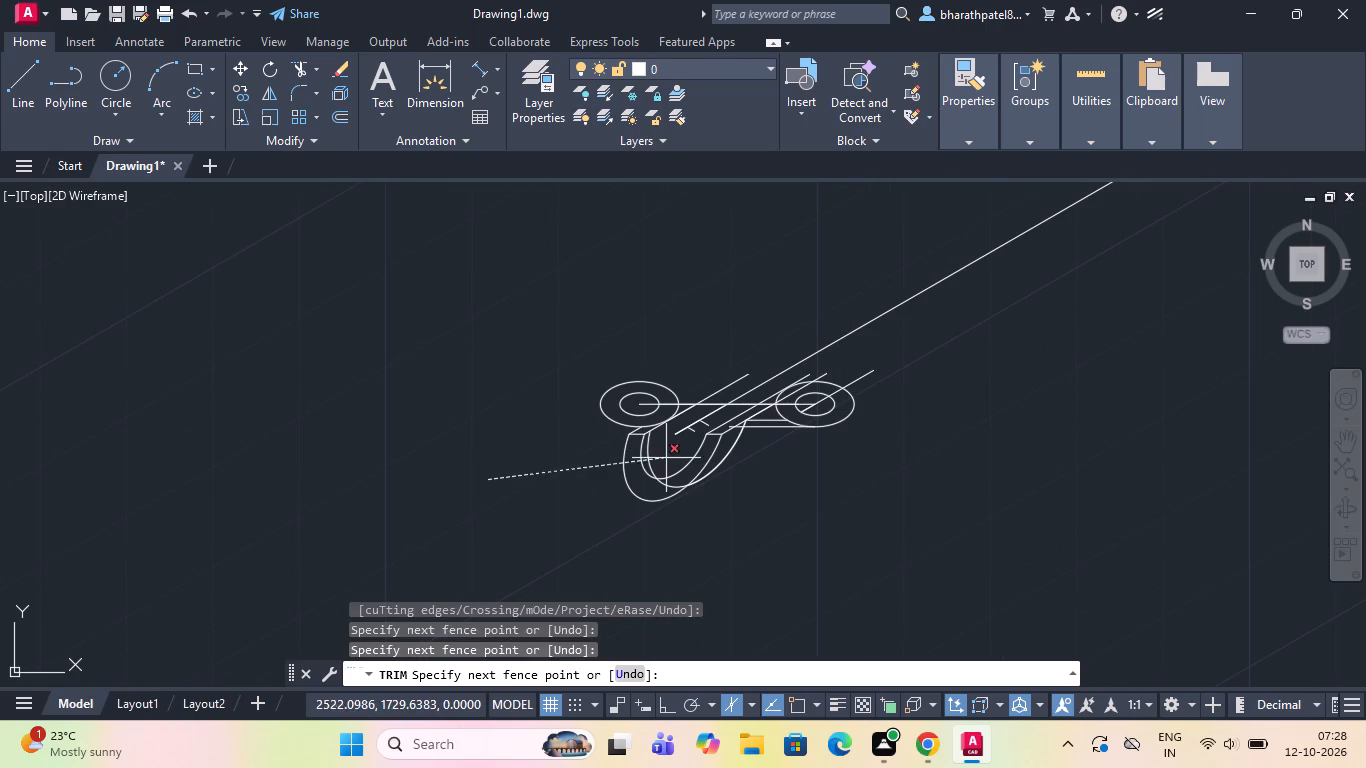
pyautogui.click(145, 547)
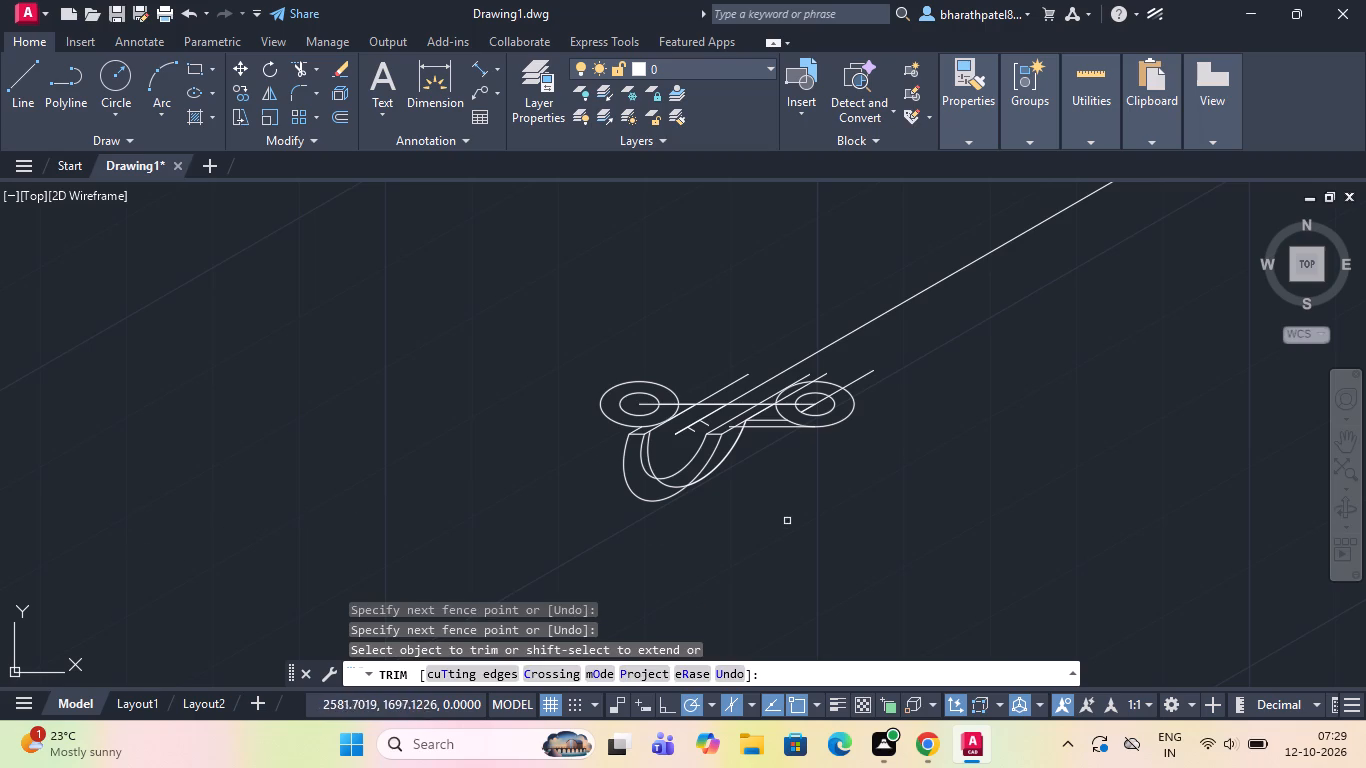
pyautogui.scroll(1, 767, 440)
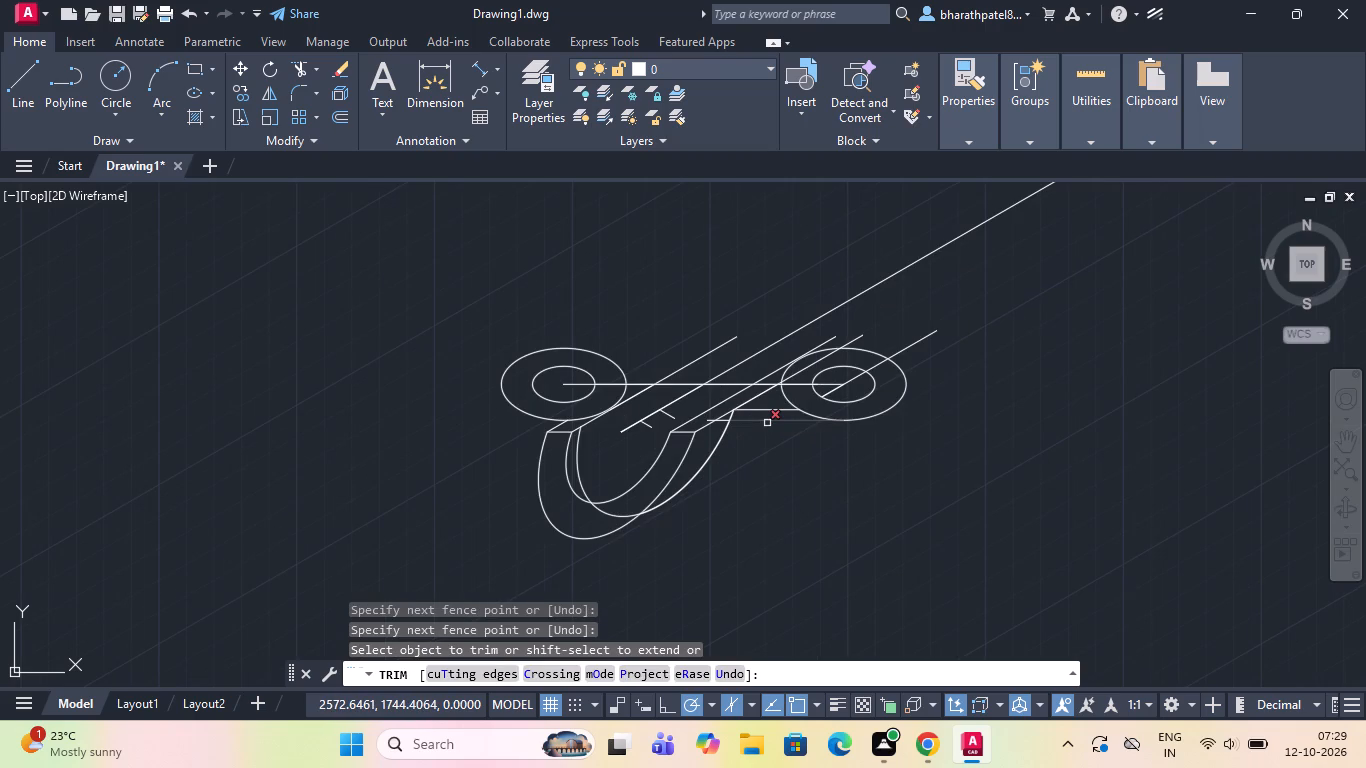
pyautogui.click(767, 423)
pyautogui.scroll(2, 740, 428)
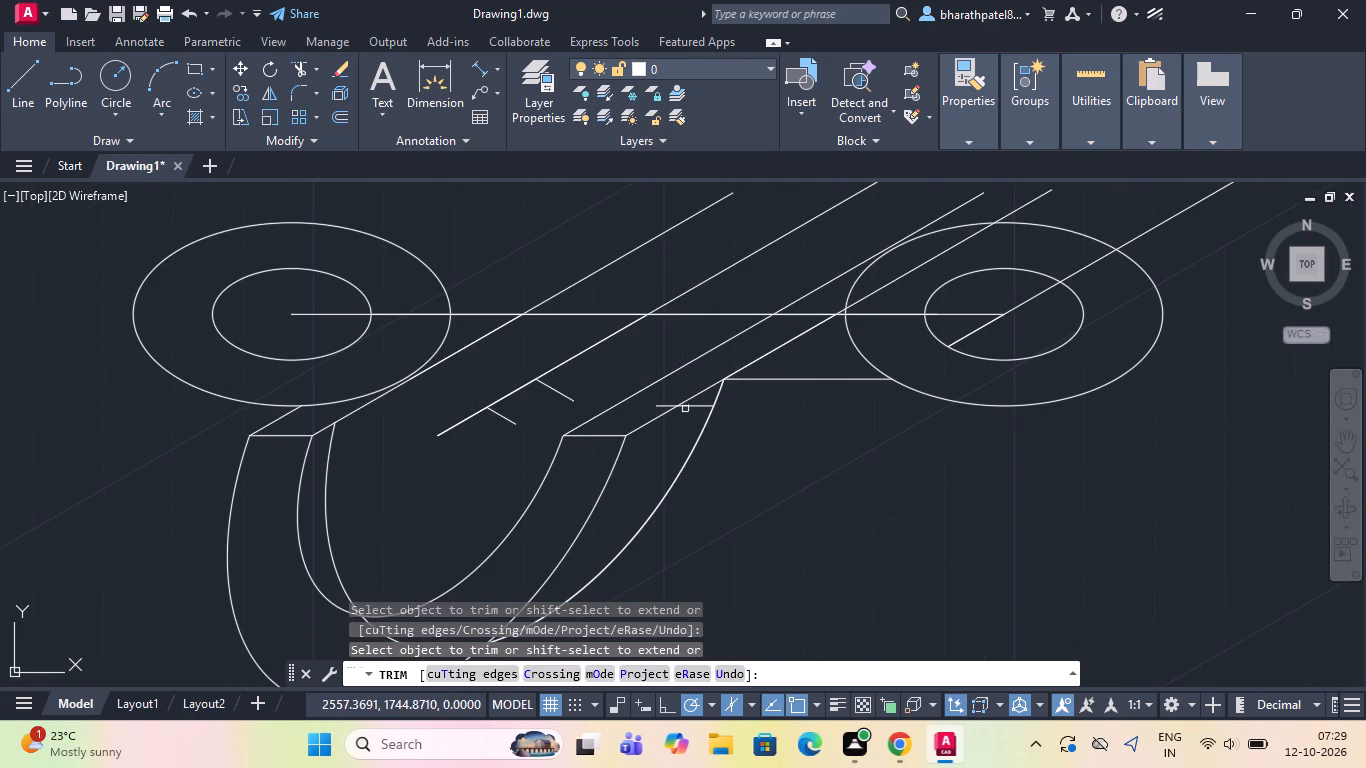
pyautogui.click(686, 407)
pyautogui.click(661, 402)
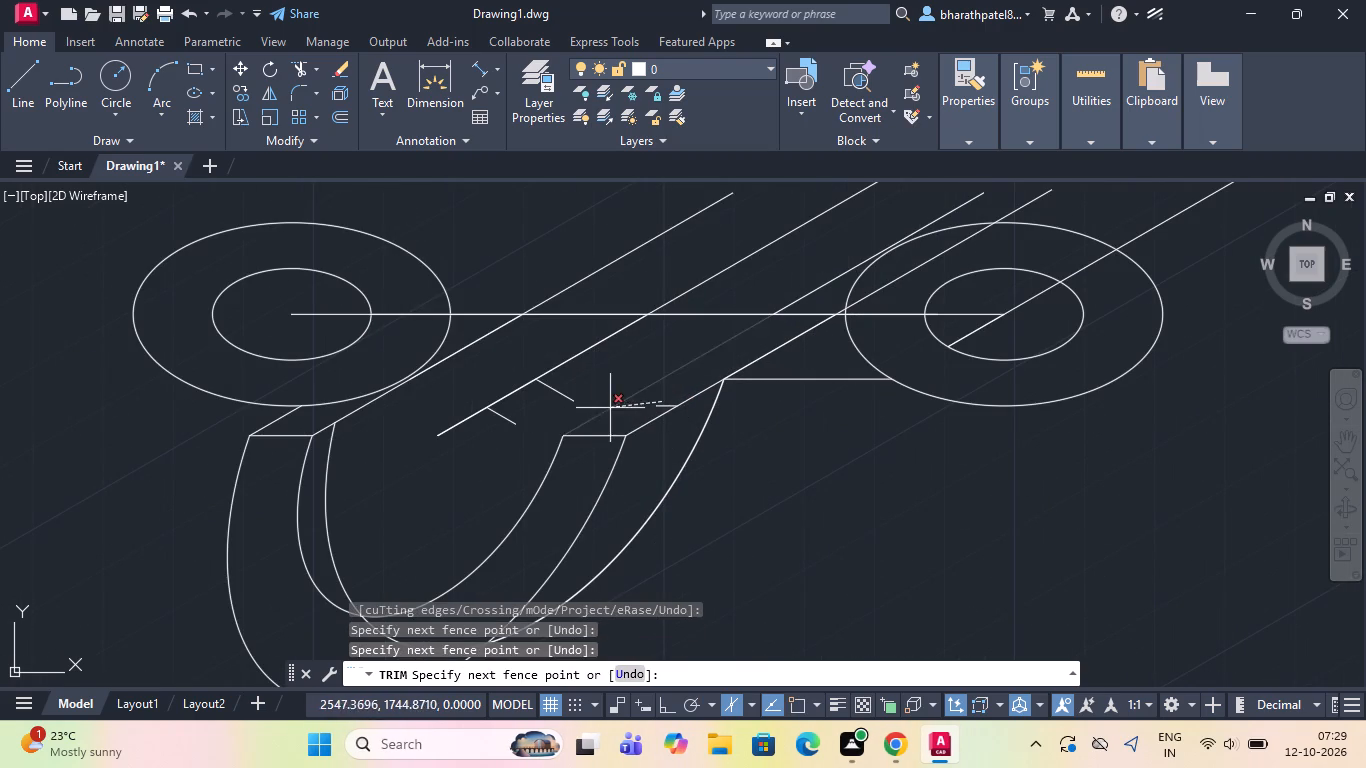
pyautogui.click(665, 406)
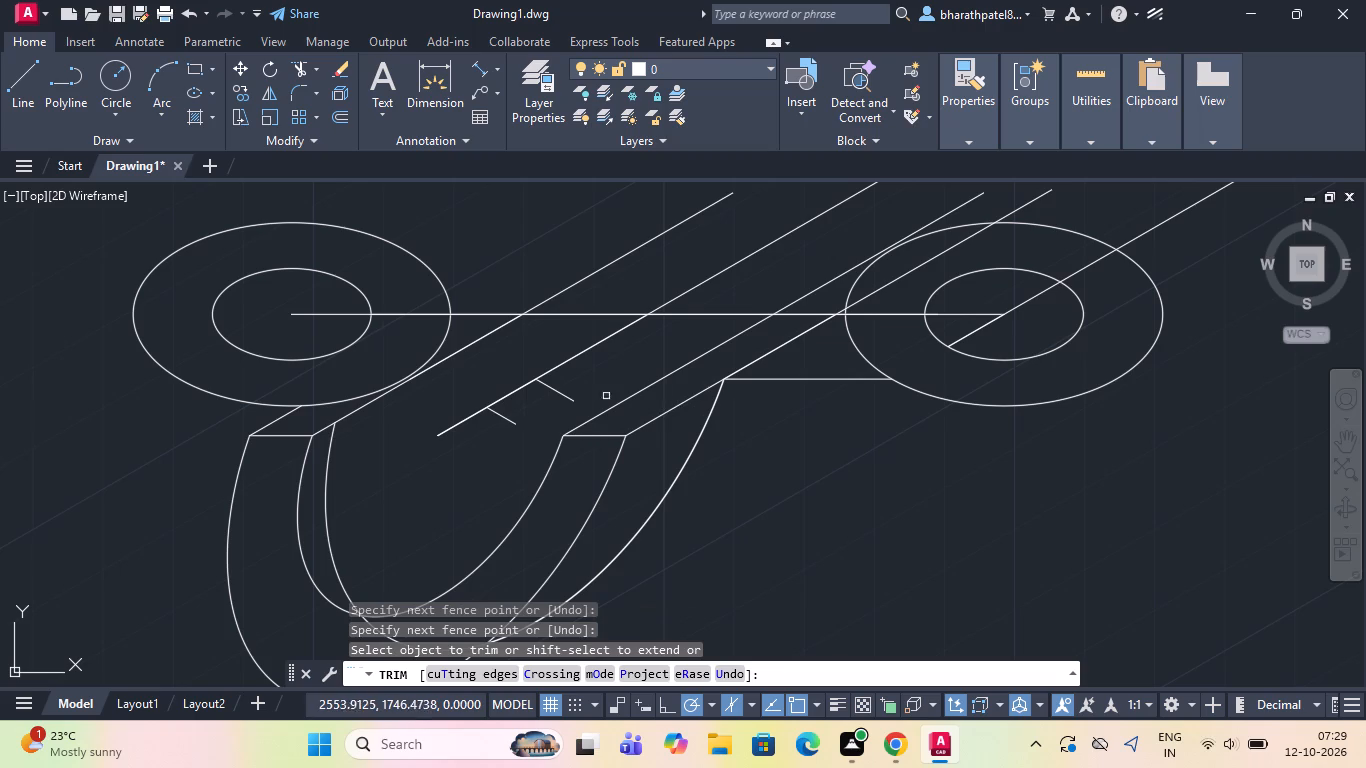
# Trim the rear radius-30 arc where it passes inside and across the half-round's front face.
pyautogui.moveTo(316, 505); pyautogui.dragTo(343, 486)
pyautogui.scroll(-3, 343, 486)
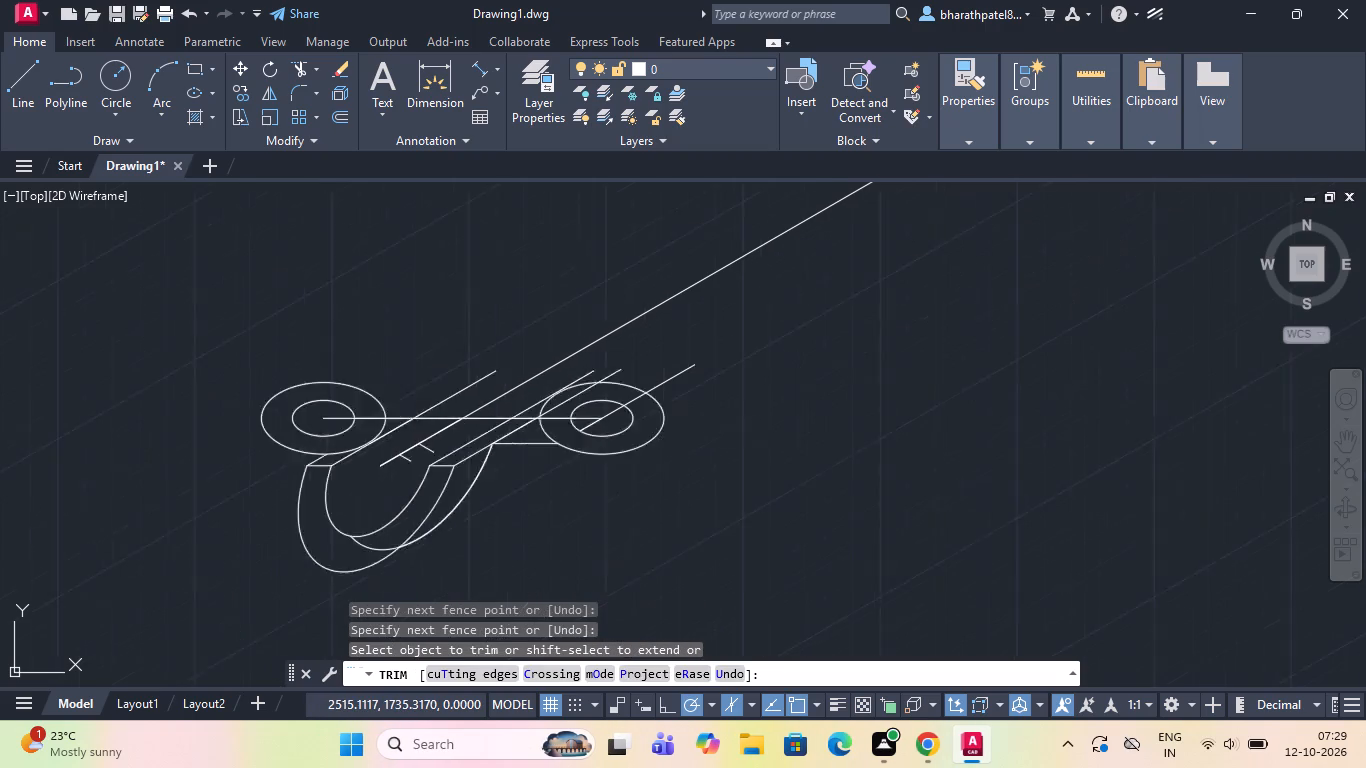
pyautogui.scroll(3, 372, 532)
pyautogui.moveTo(374, 474); pyautogui.dragTo(292, 505)
pyautogui.scroll(-2, 292, 505)
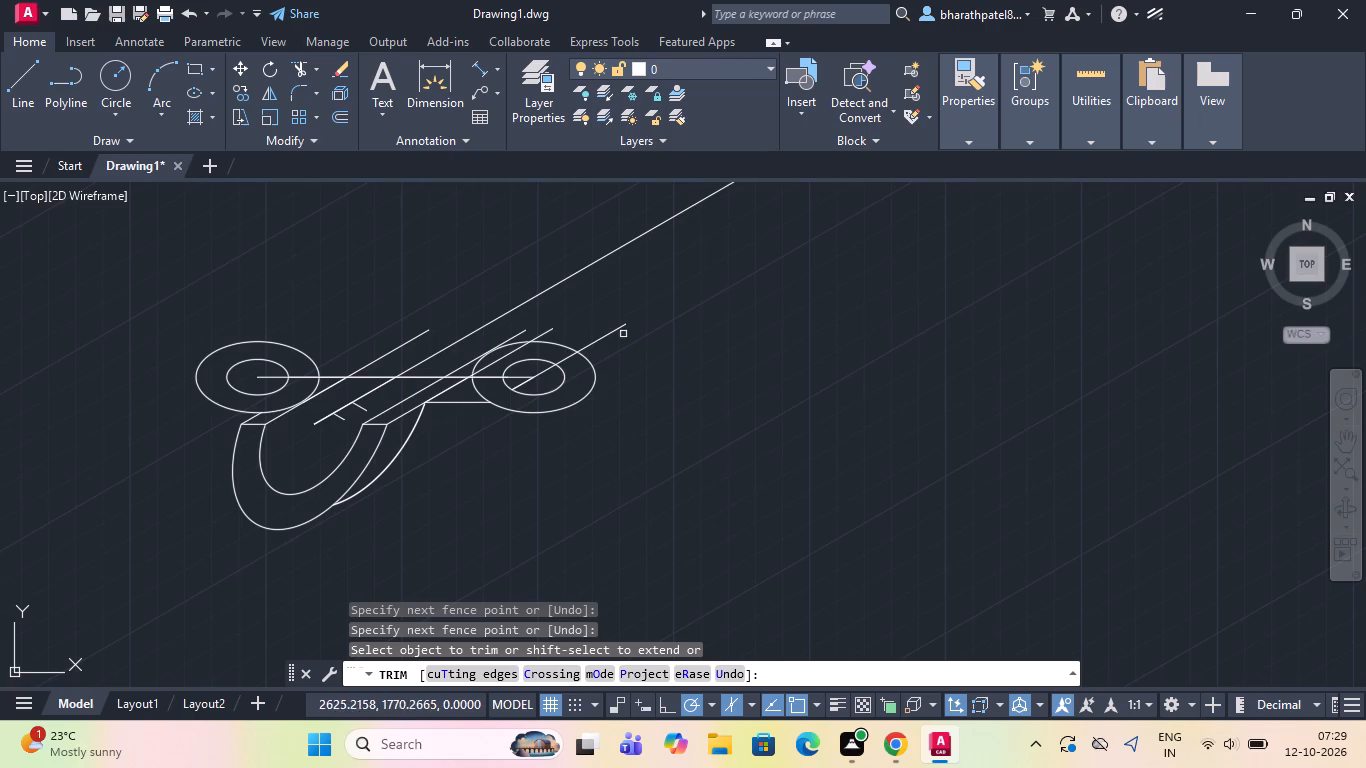
# Trim the body-side portion of the right radius-16 isocircle, between its top and the horizontal joining line.
pyautogui.scroll(2, 568, 306)
pyautogui.scroll(-1, 569, 317)
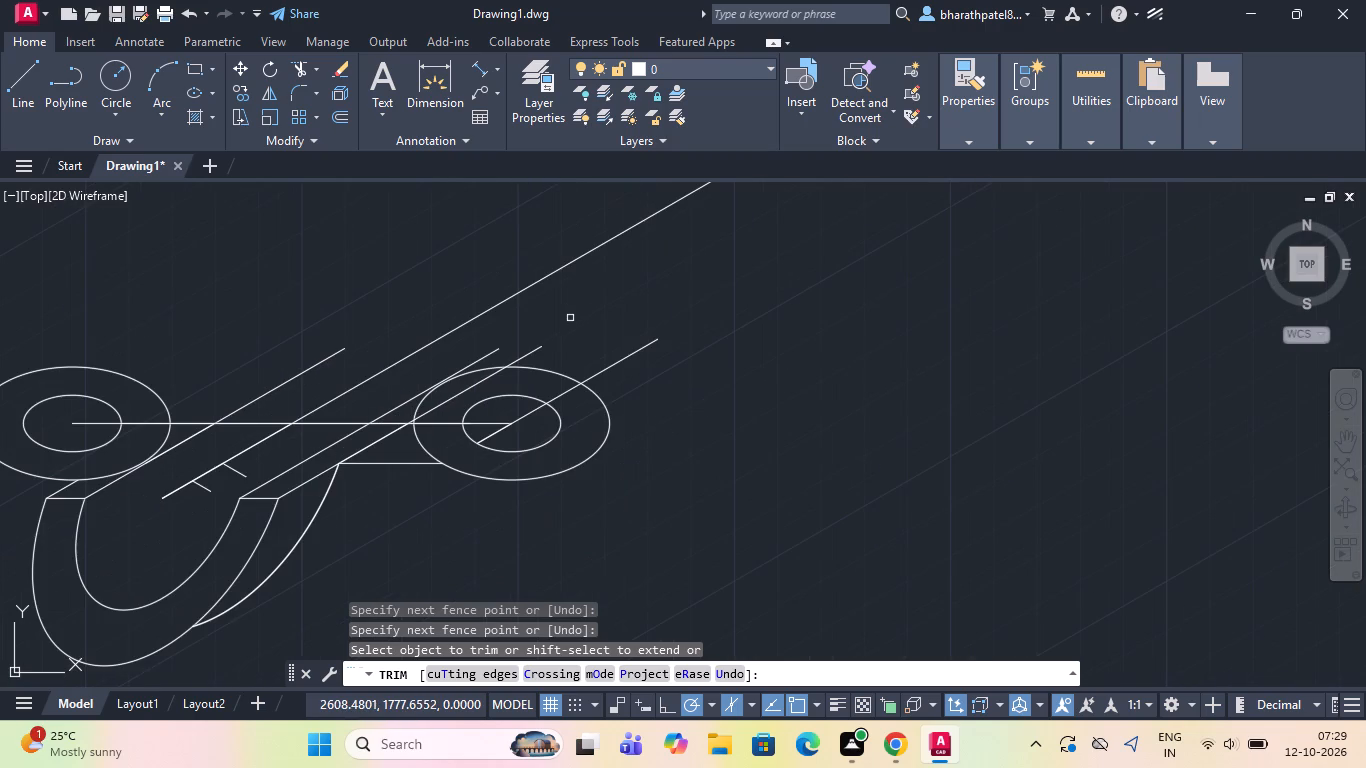
pyautogui.scroll(-1, 570, 318)
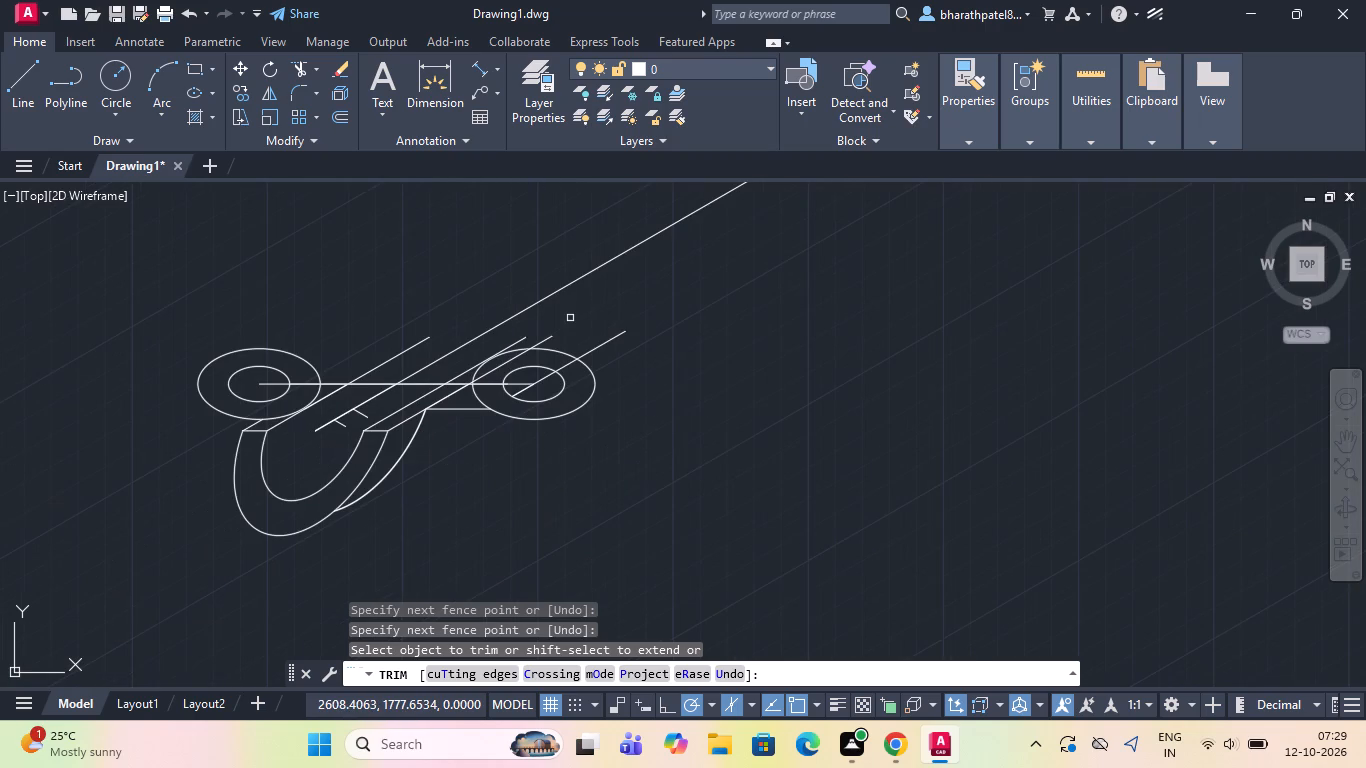
pyautogui.click(504, 350)
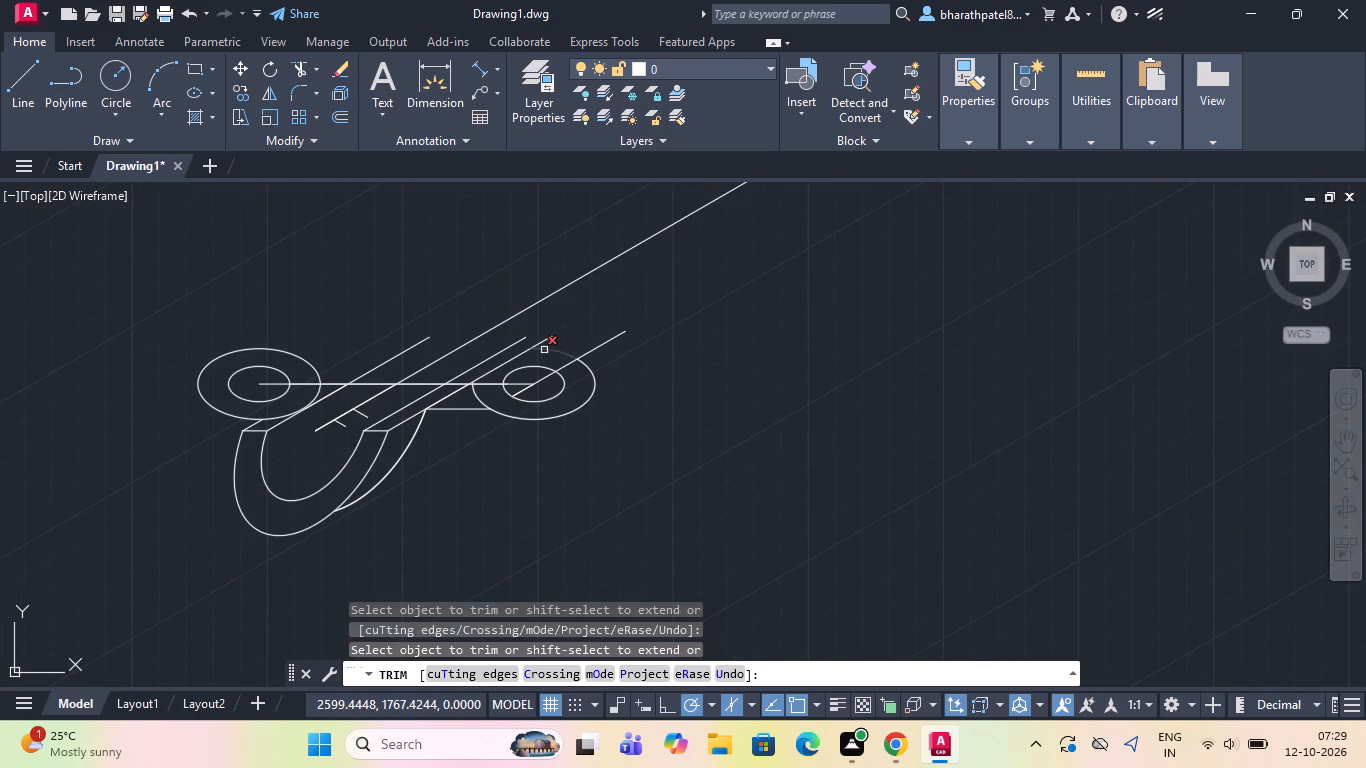
pyautogui.click(481, 399)
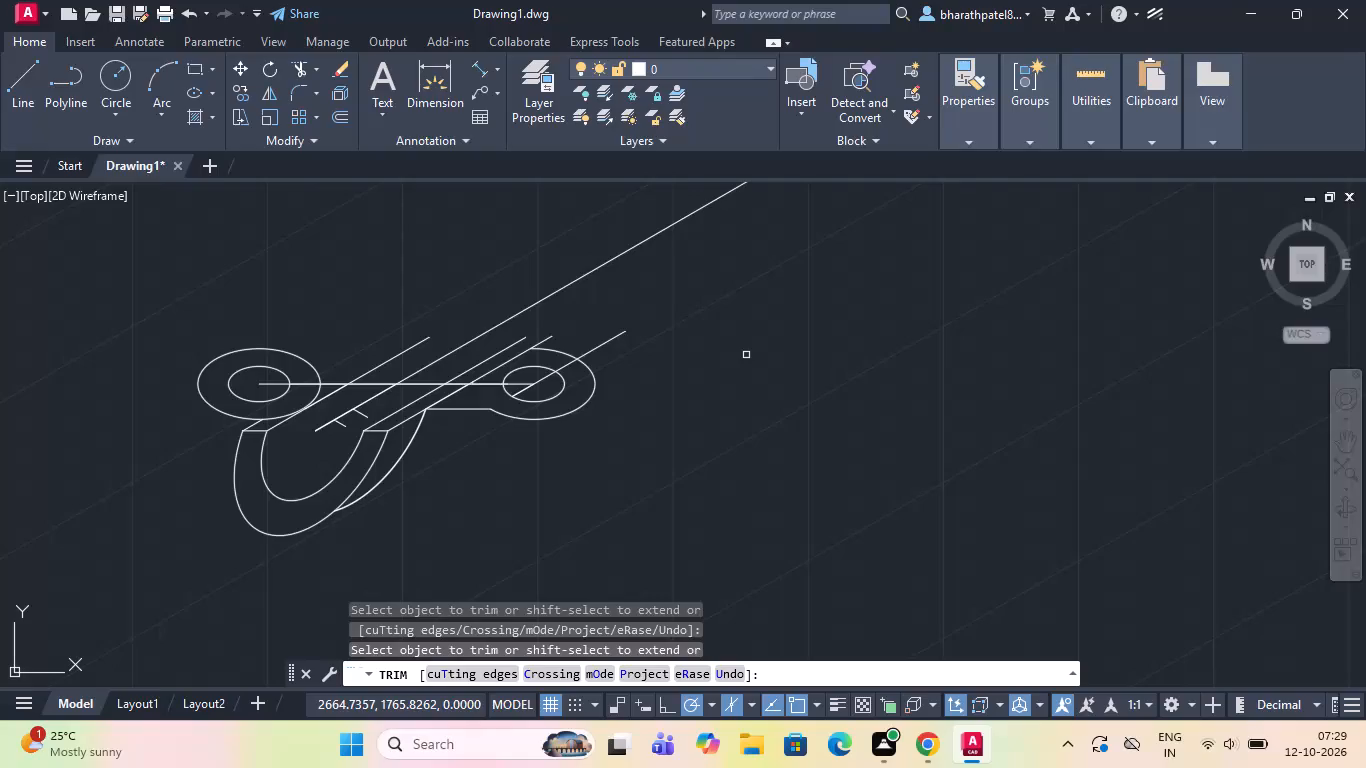
pyautogui.click(746, 355)
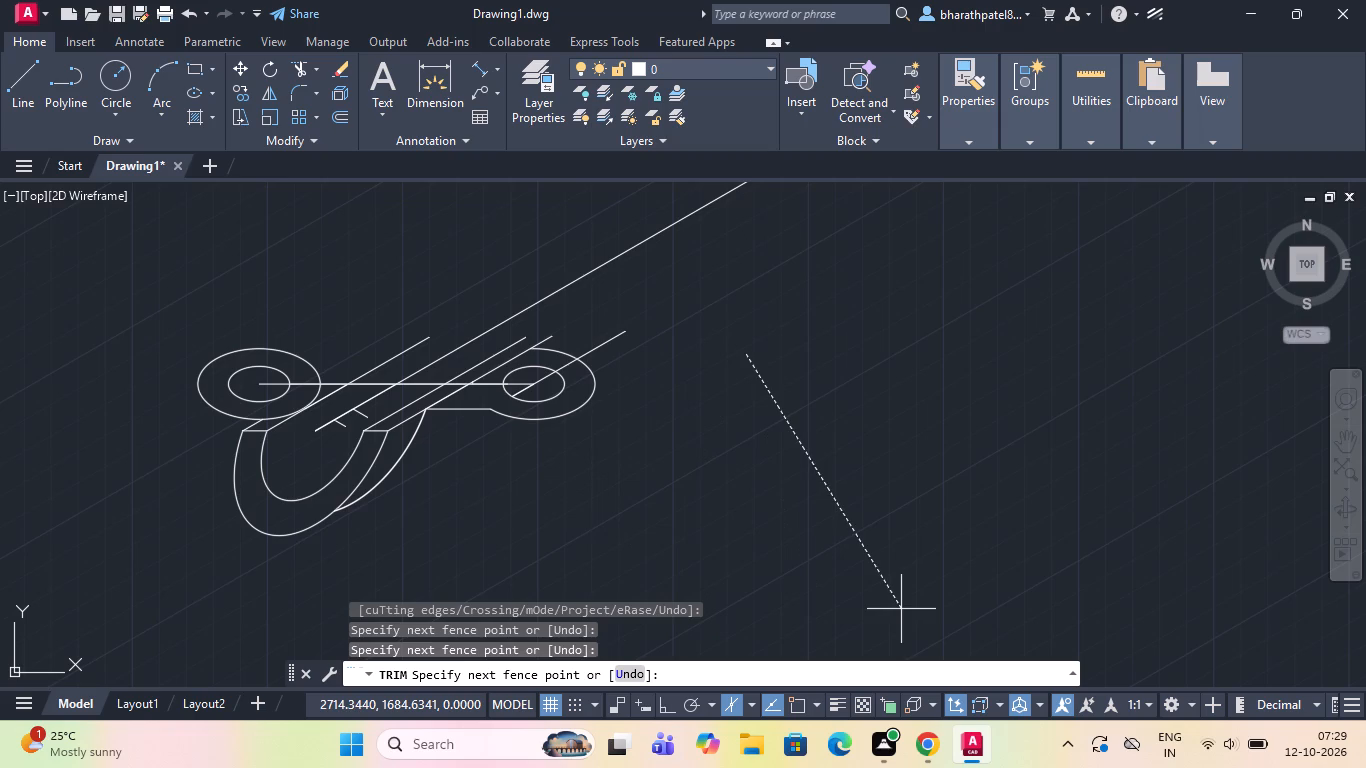
pyautogui.press('Escape')
# Draw a 30-unit line straight down at 270° from the right lug hole's centre.
pyautogui.click(27, 86)
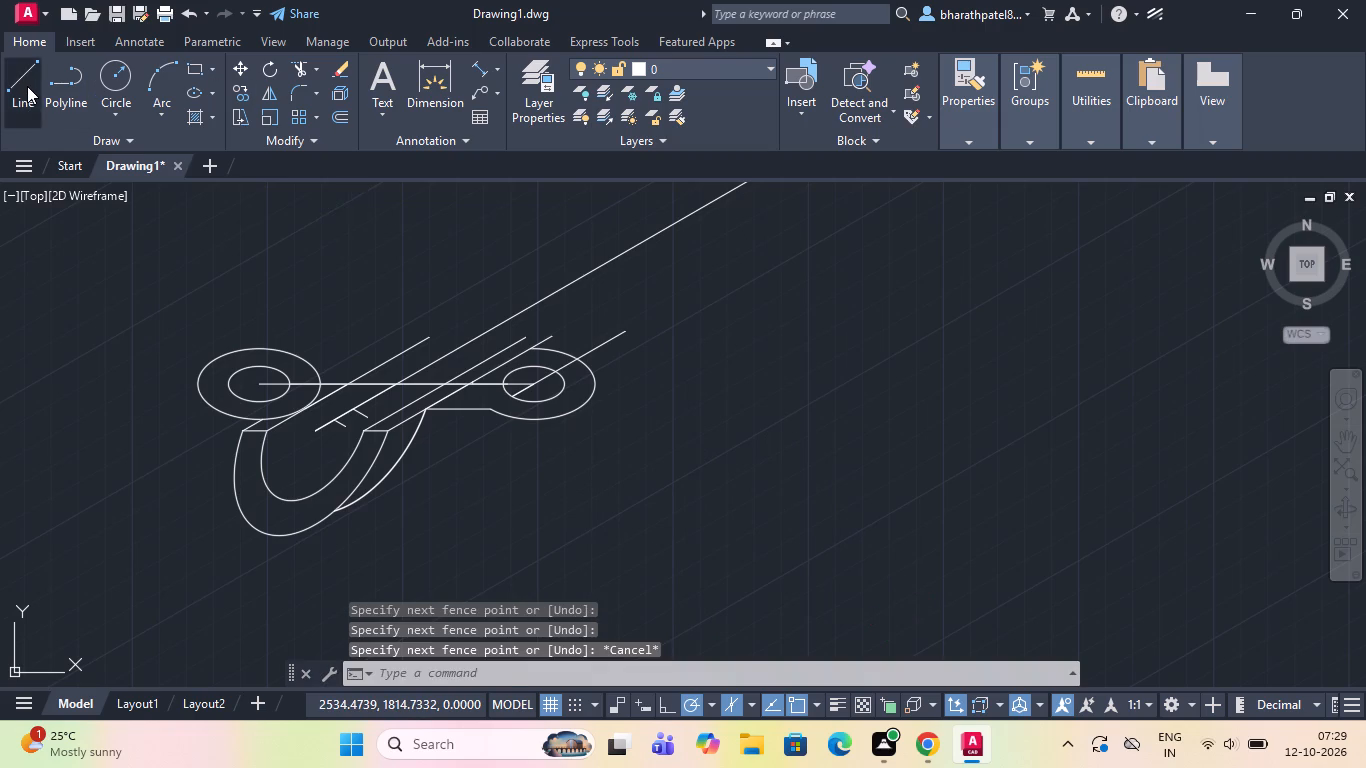
pyautogui.click(538, 385)
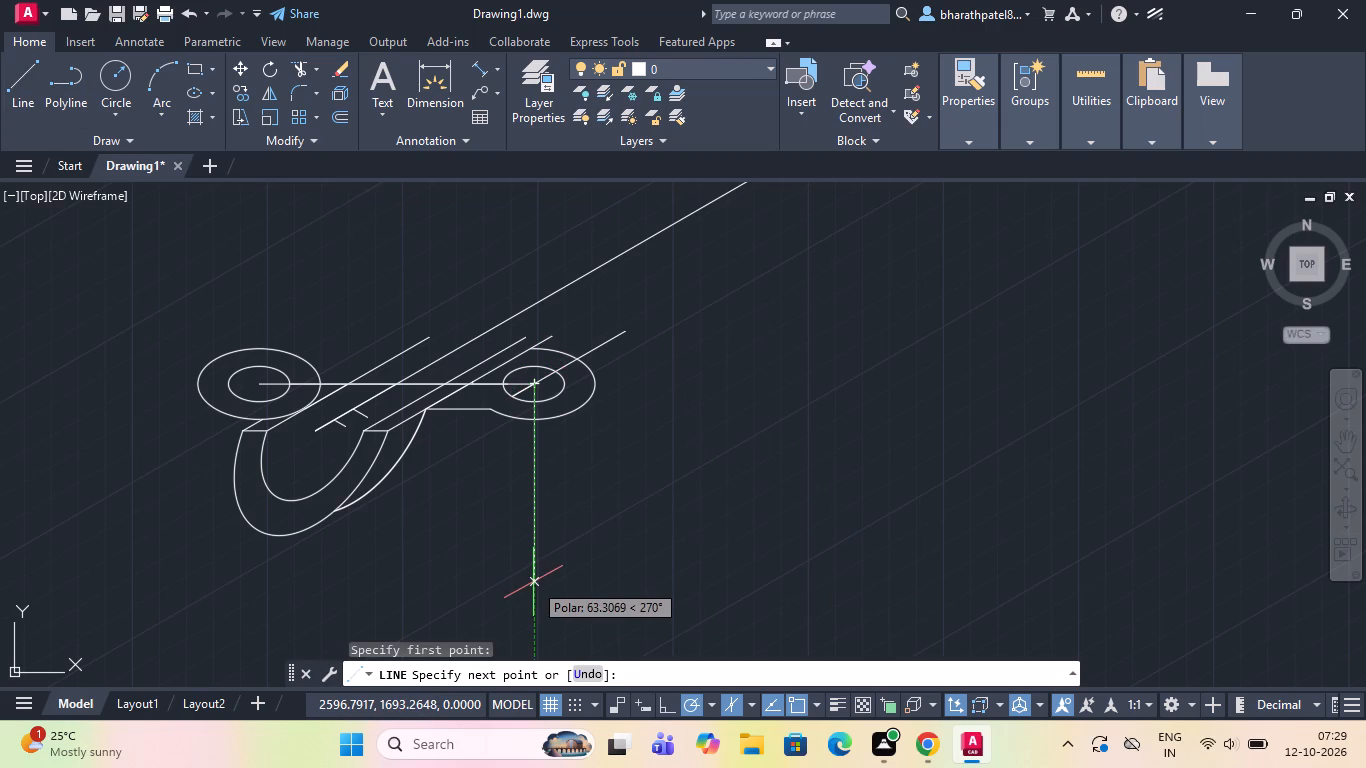
pyautogui.write('30')
pyautogui.press('Return')
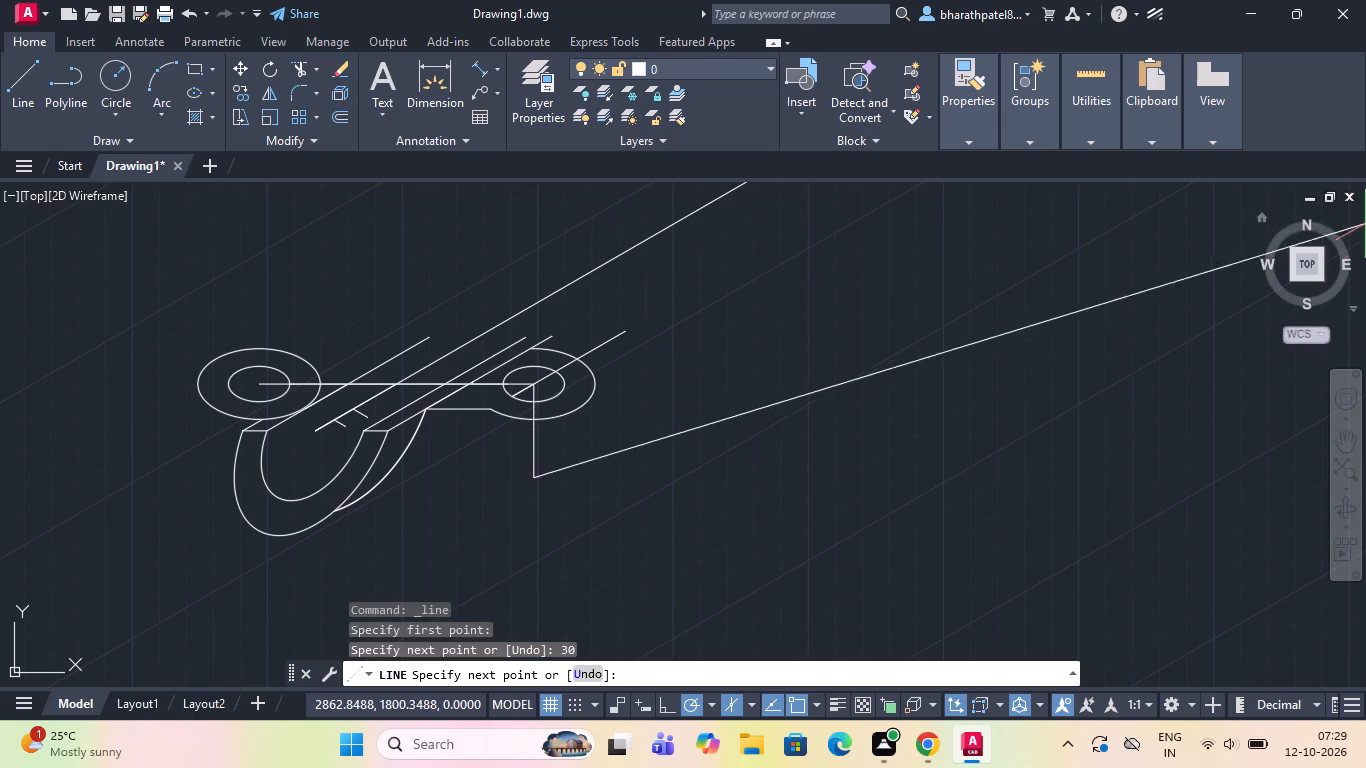
pyautogui.press('Escape')
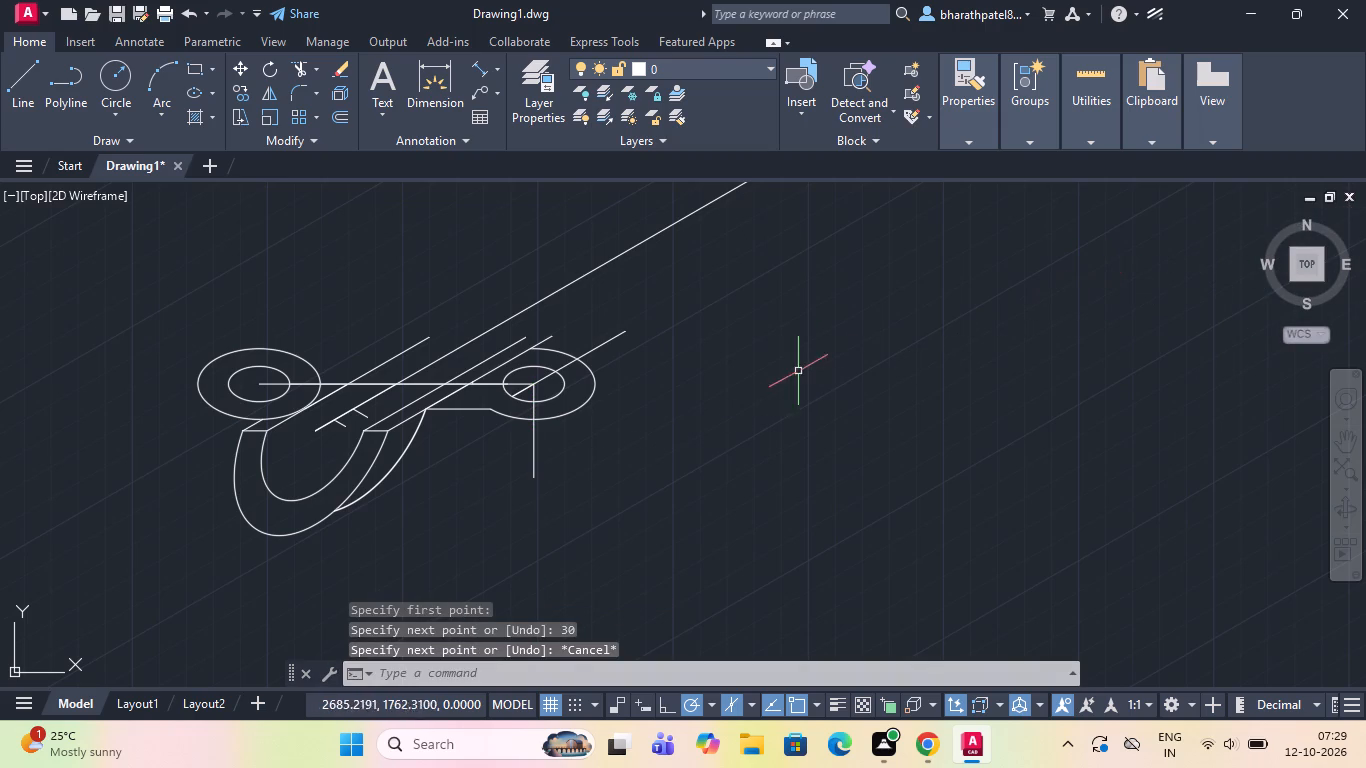
# Draw a radius-16 isocircle on the top isoplane, centred on the lower end of the 30-unit vertical line.
pyautogui.press('e')
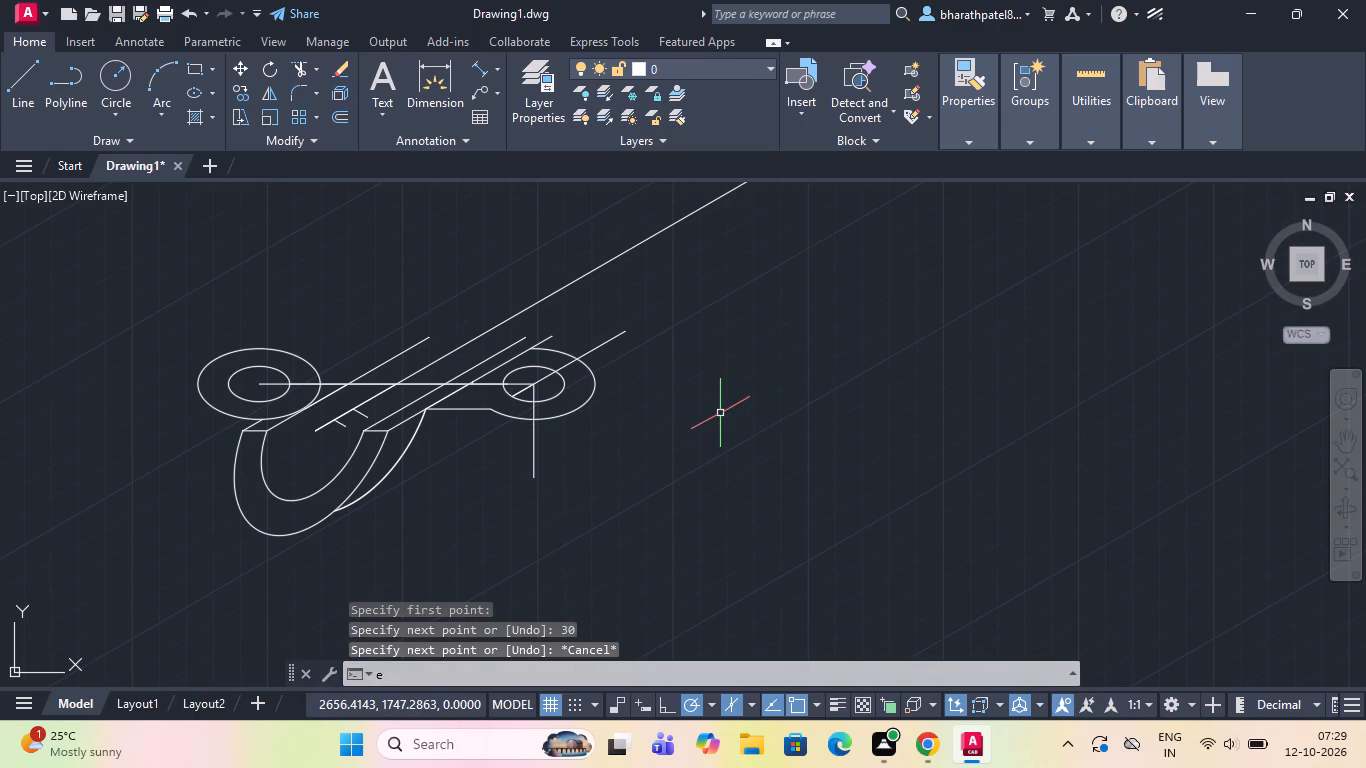
pyautogui.write('ll')
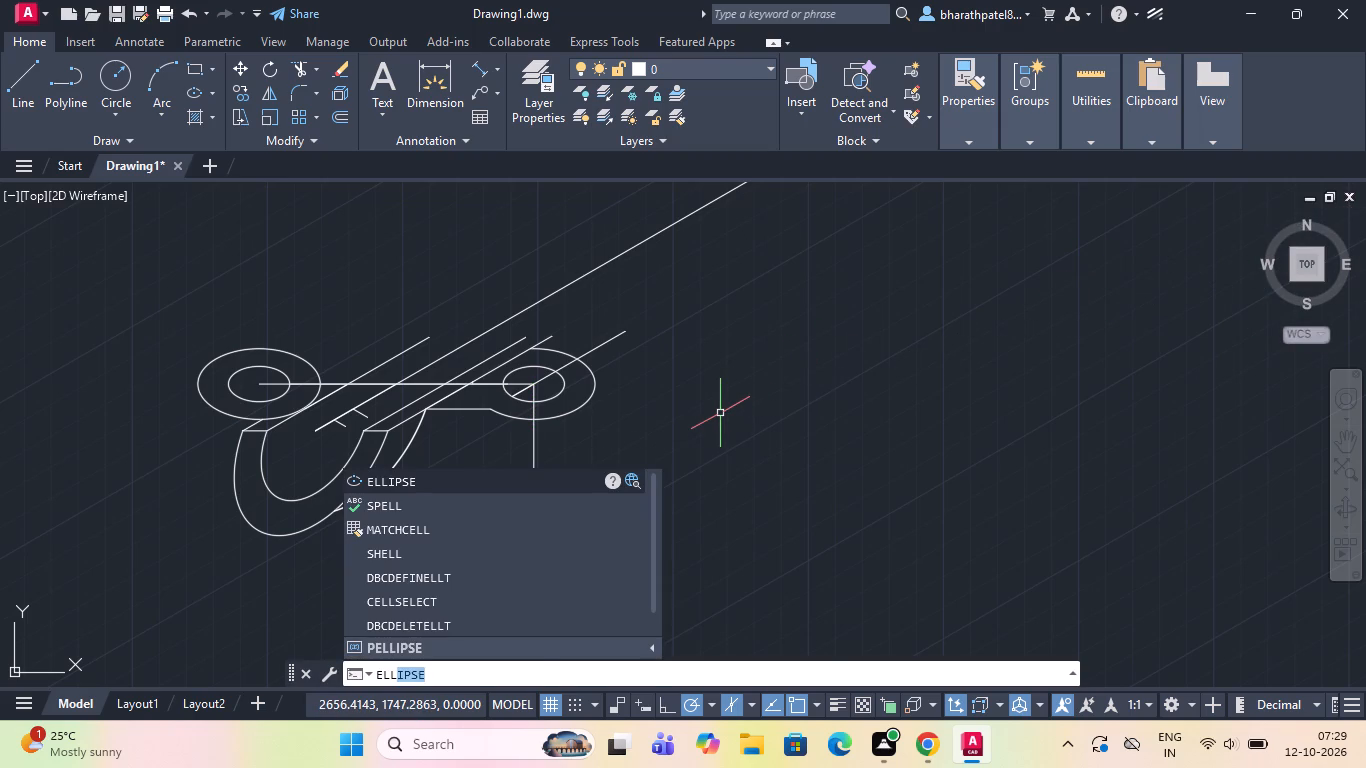
pyautogui.press('Return')
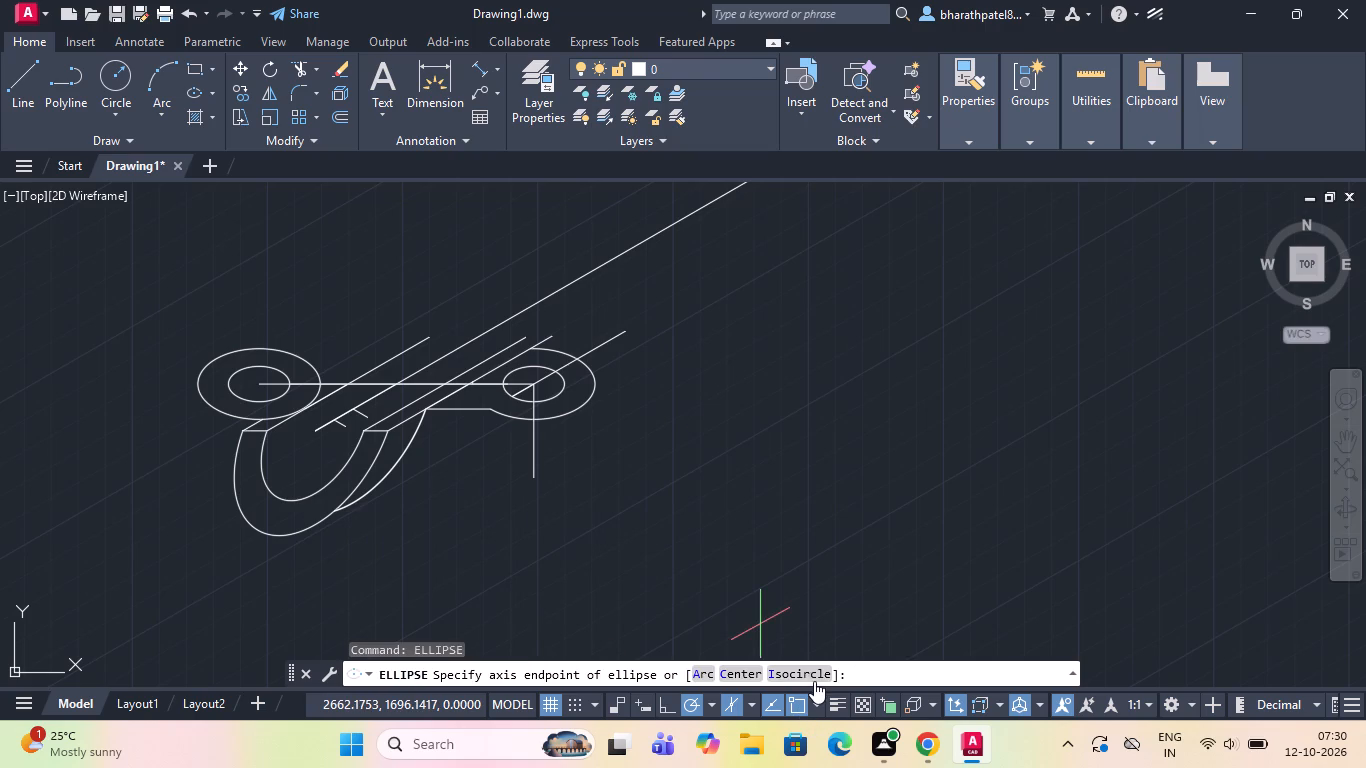
pyautogui.click(814, 681)
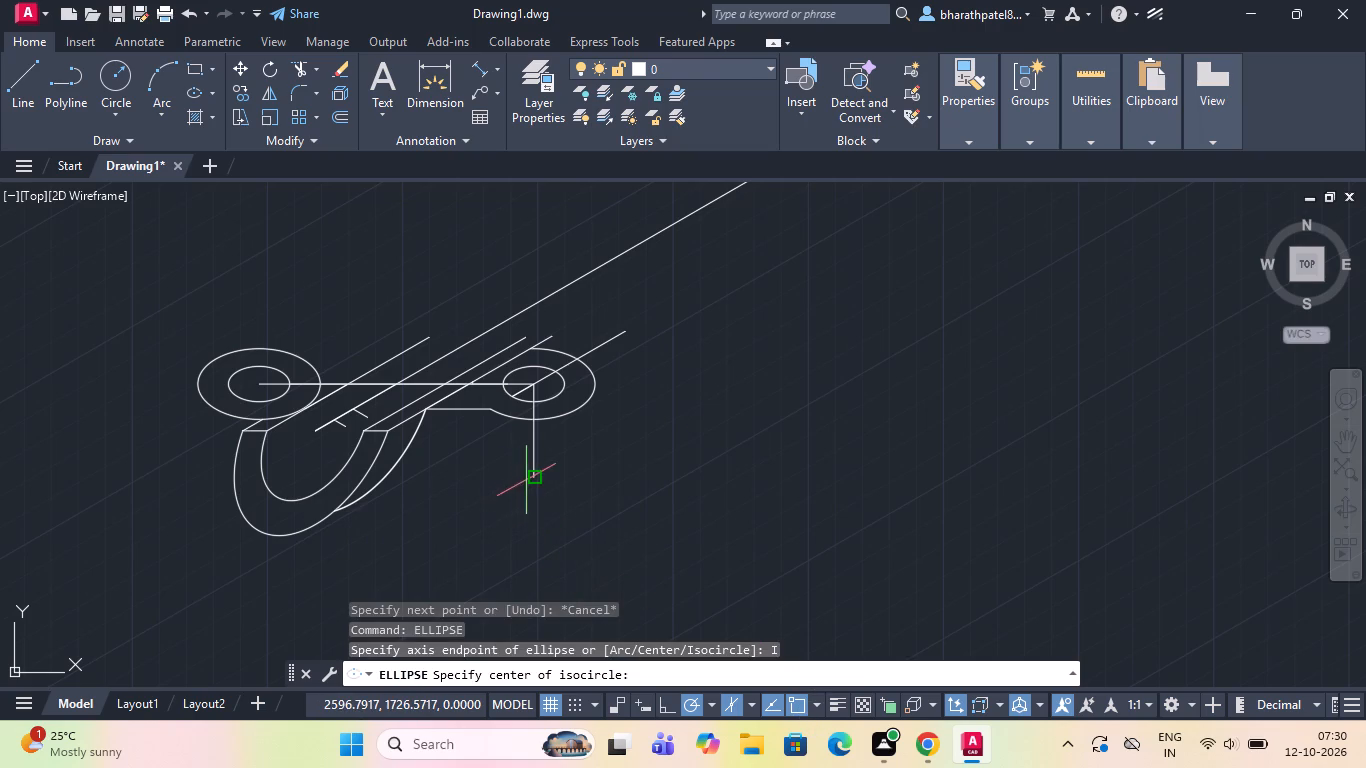
pyautogui.click(531, 472)
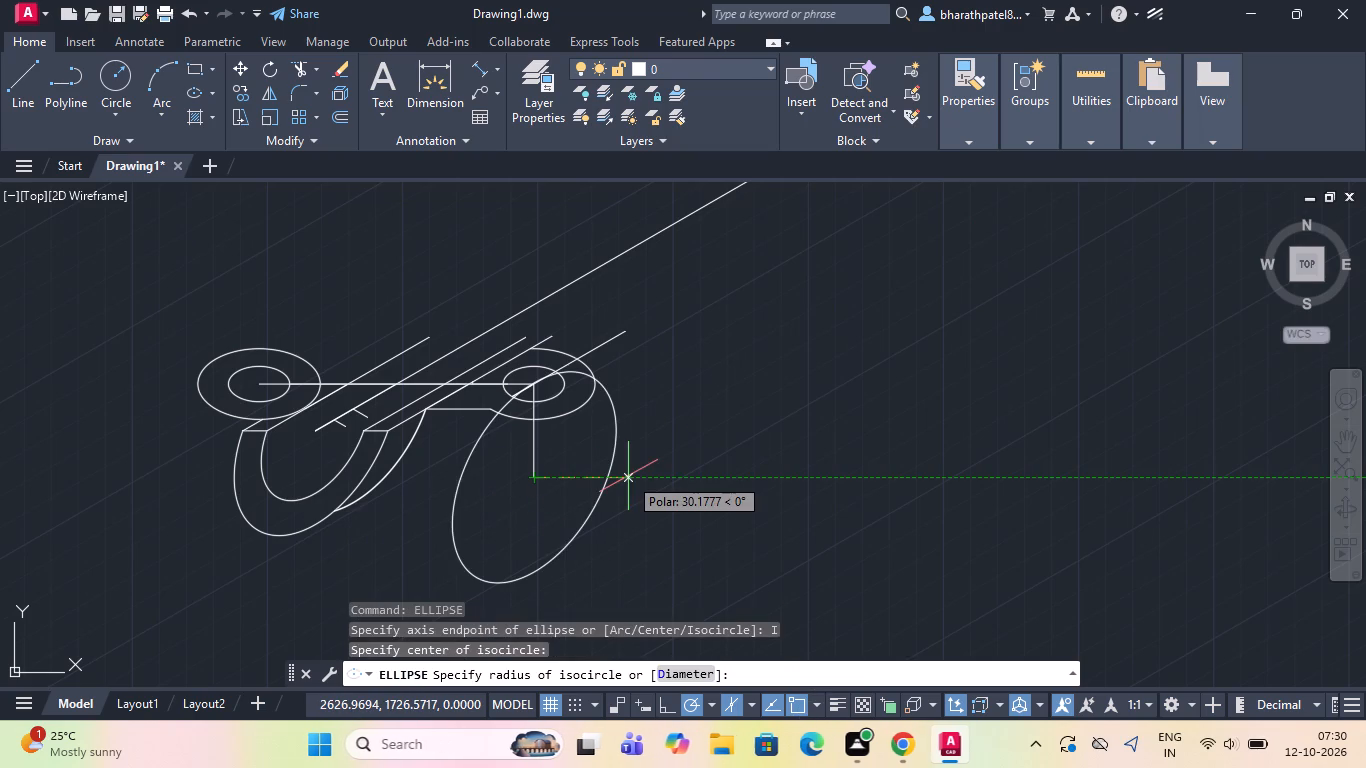
pyautogui.press('F5')
pyautogui.press('F5')
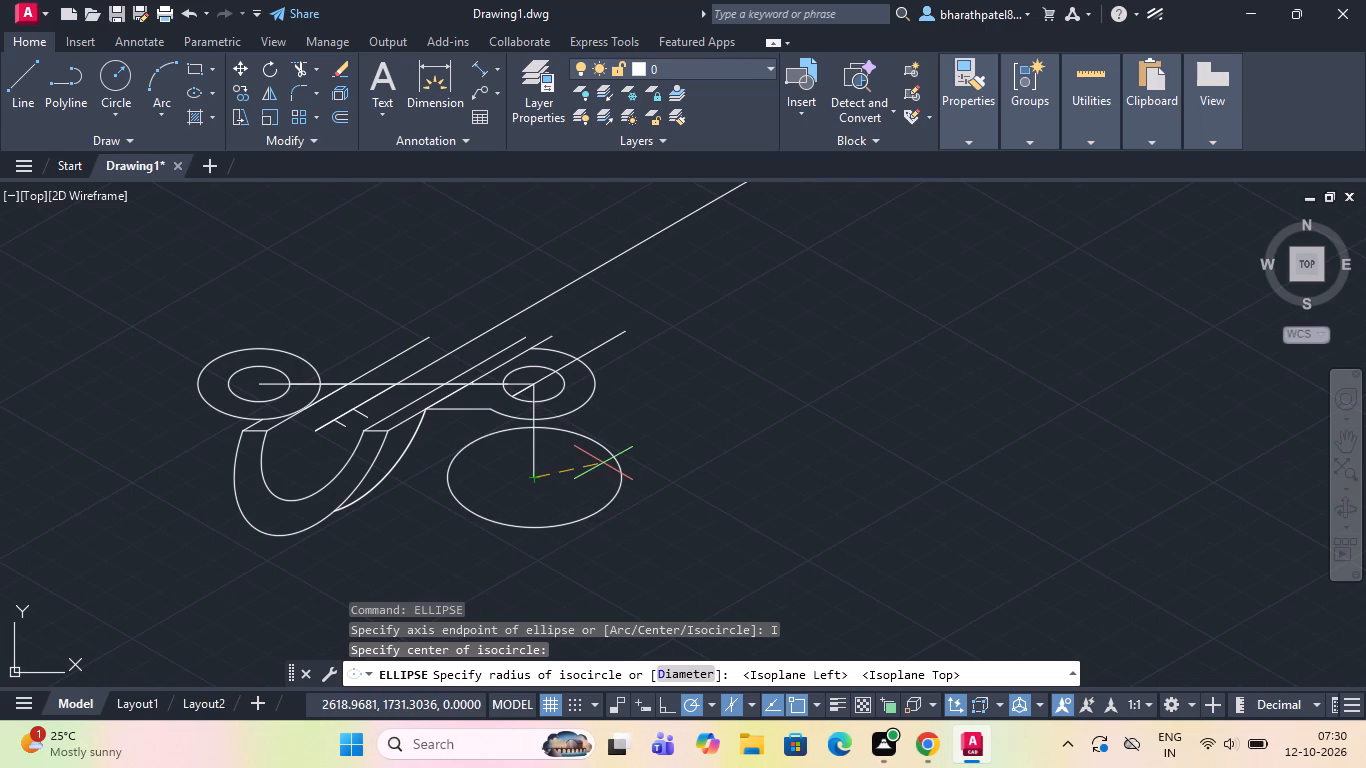
pyautogui.press('1')
pyautogui.press('6')
pyautogui.press('Return')
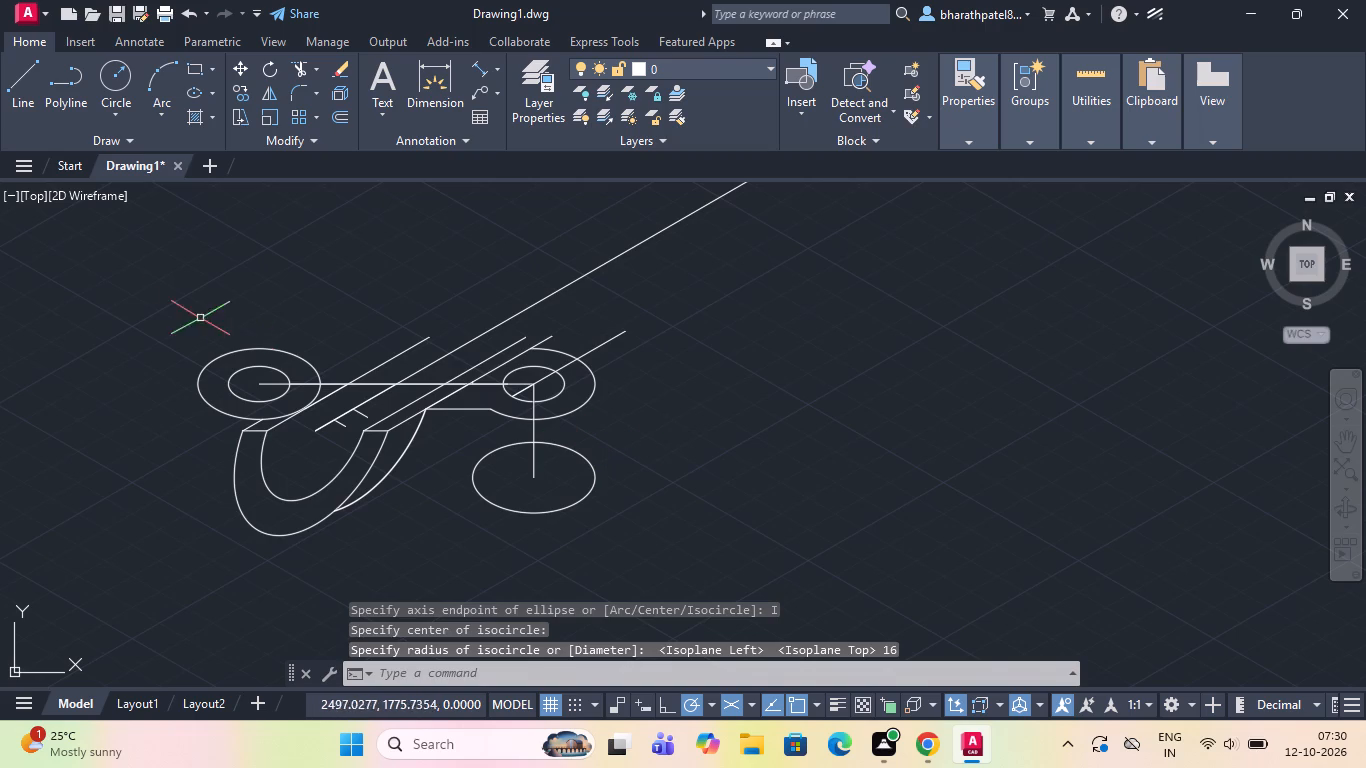
# Draw a line from the right lug outline's outer edge down to the right quadrant of the lower radius-16 isocircle.
pyautogui.click(18, 69)
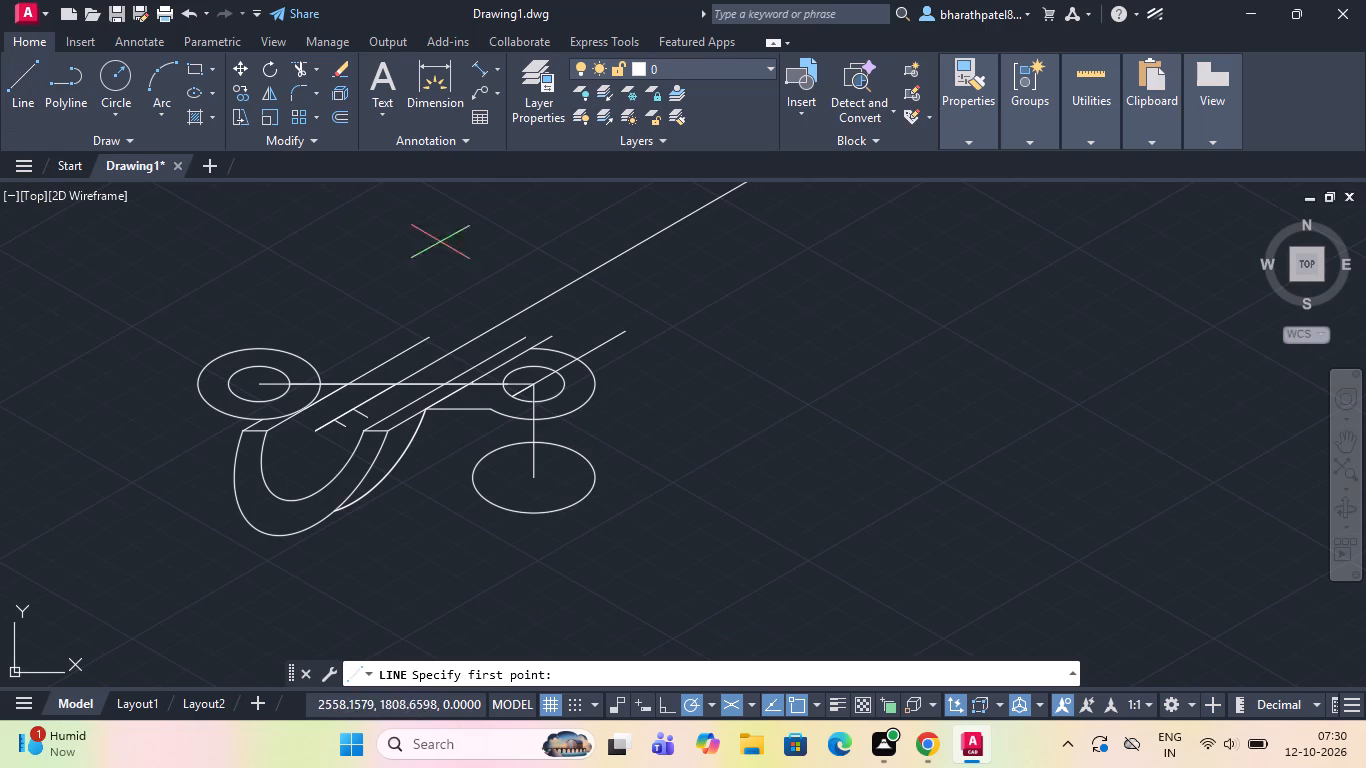
pyautogui.click(595, 397)
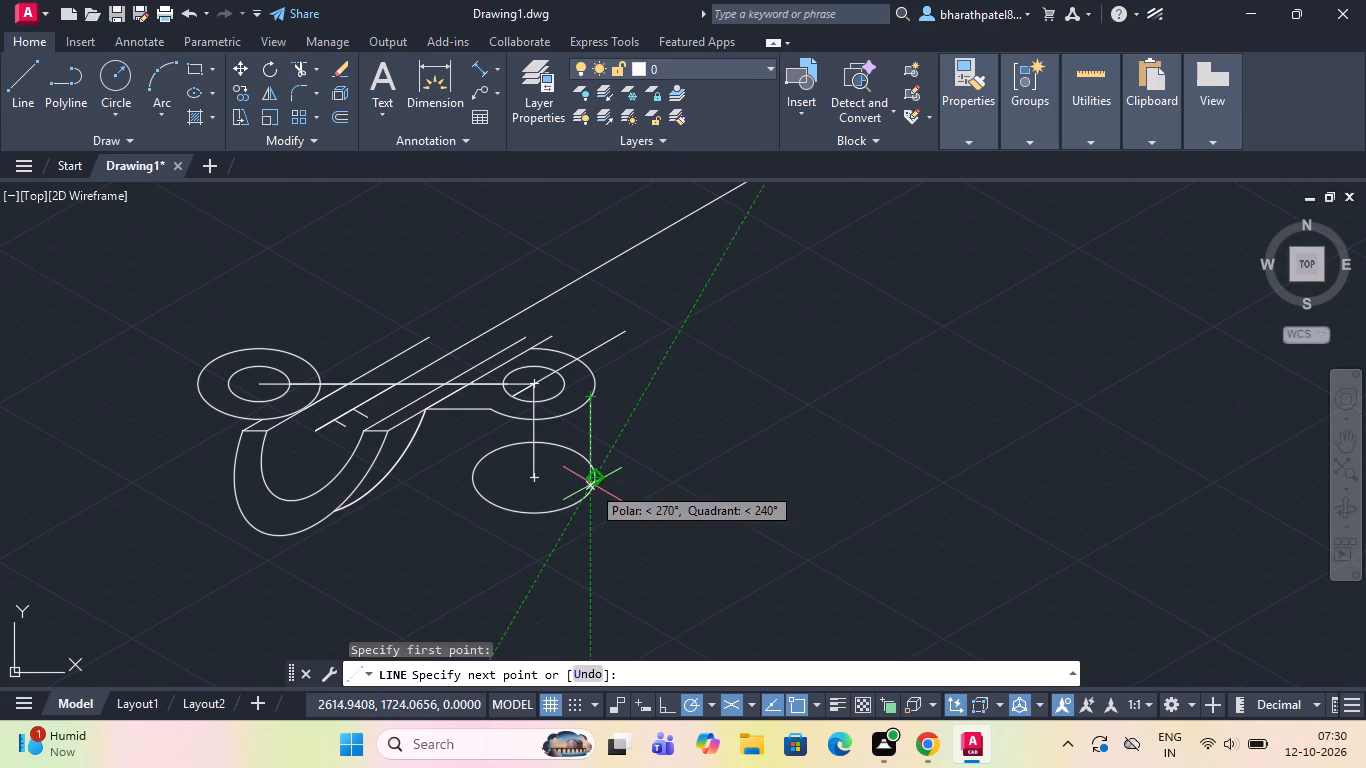
pyautogui.scroll(2, 593, 483)
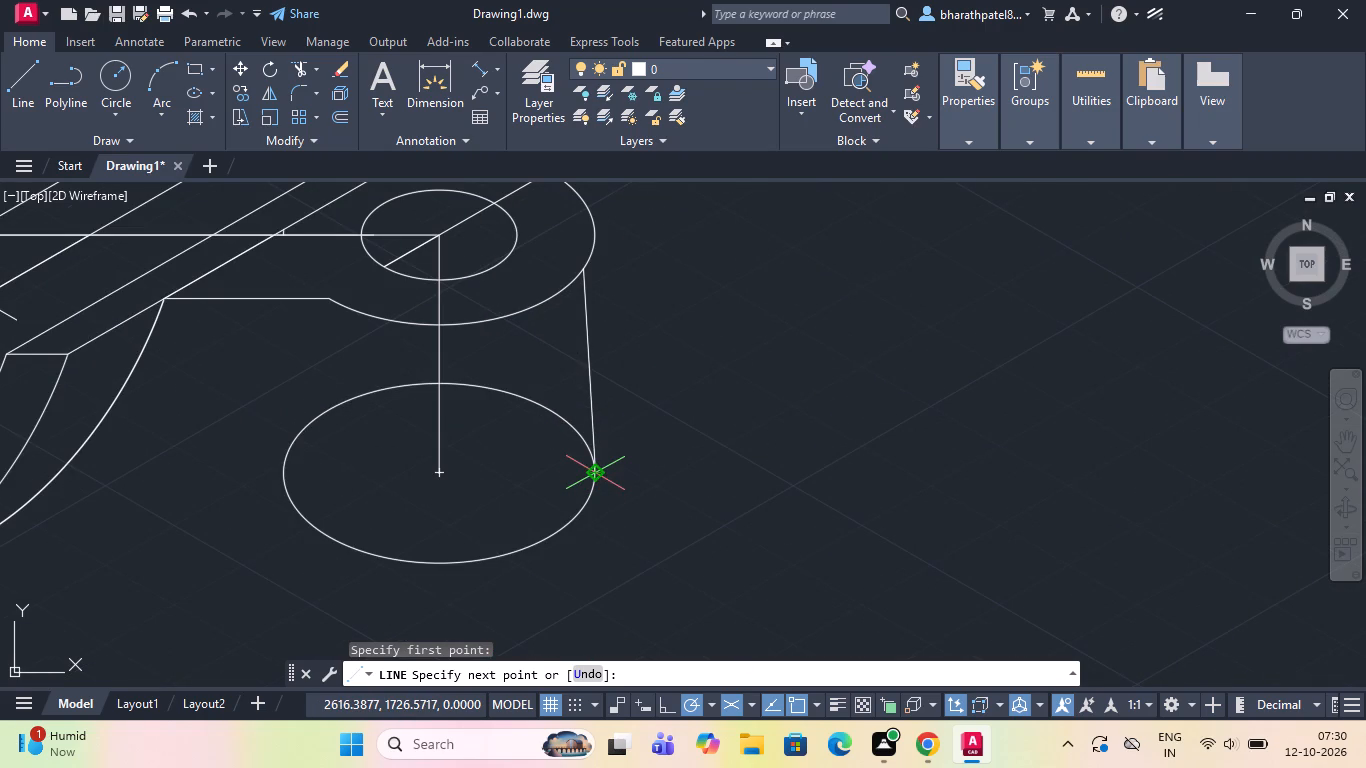
pyautogui.click(593, 475)
pyautogui.press('Escape')
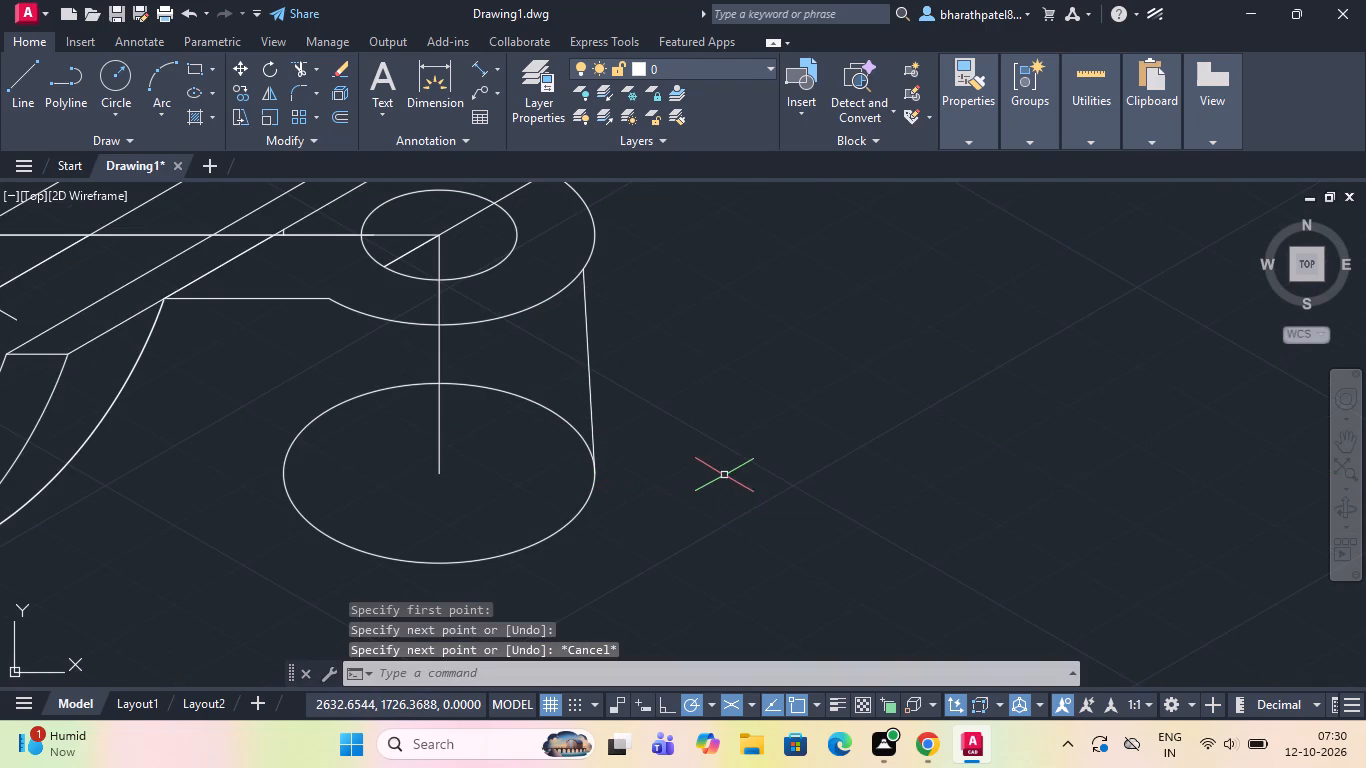
pyautogui.scroll(-2, 716, 466)
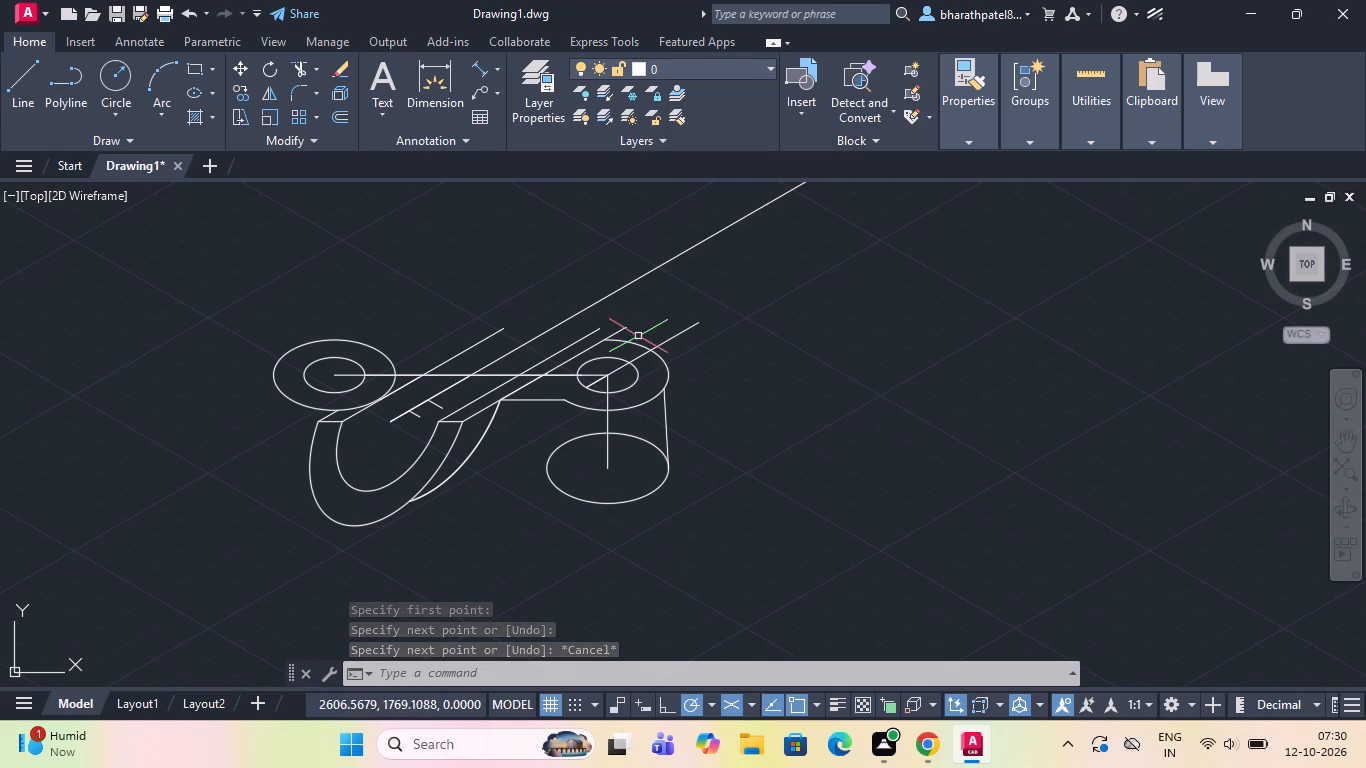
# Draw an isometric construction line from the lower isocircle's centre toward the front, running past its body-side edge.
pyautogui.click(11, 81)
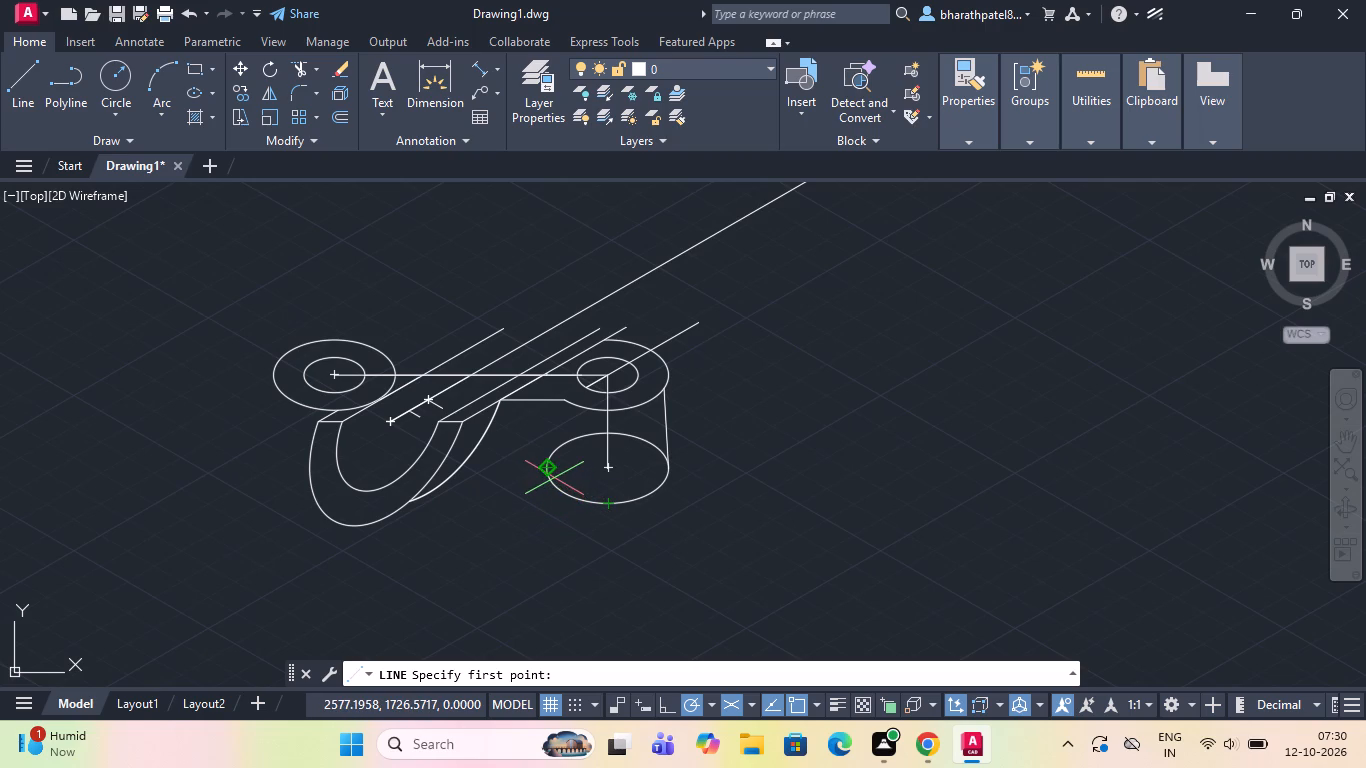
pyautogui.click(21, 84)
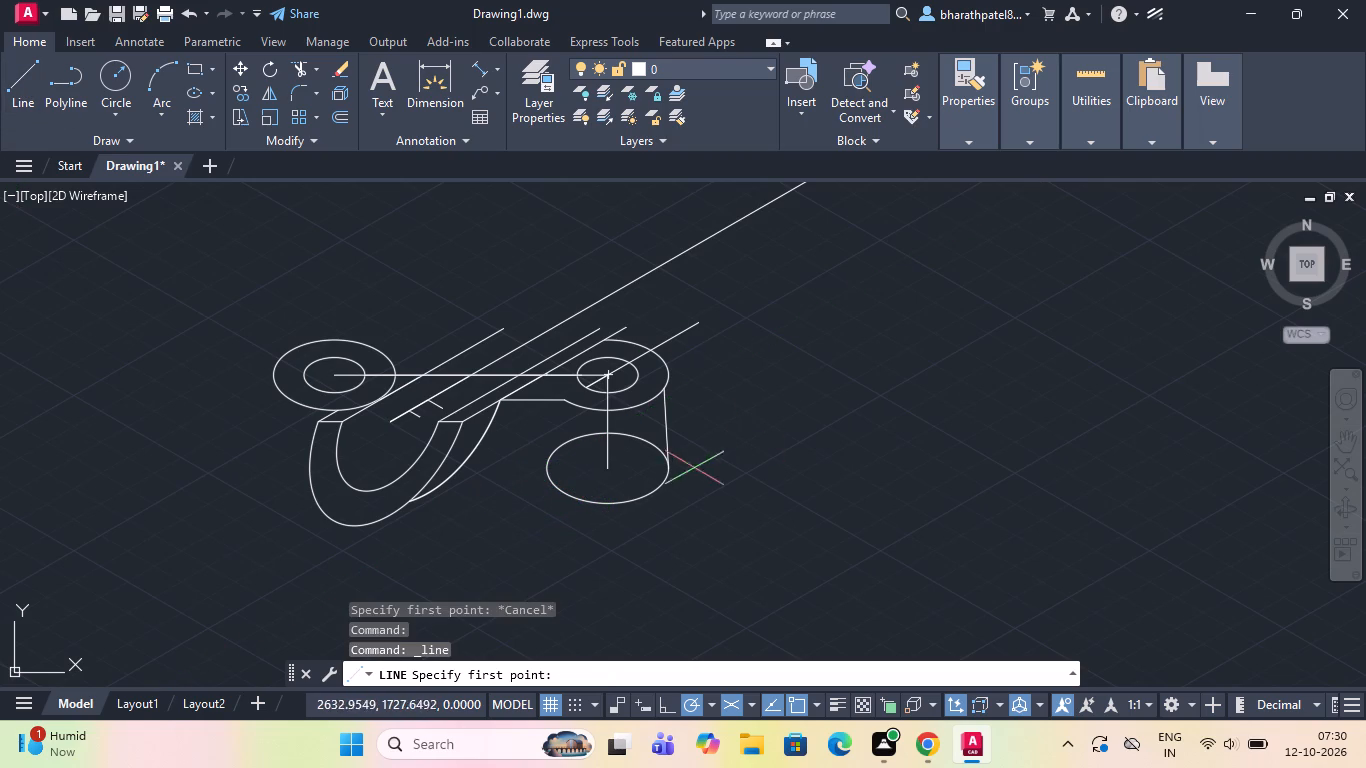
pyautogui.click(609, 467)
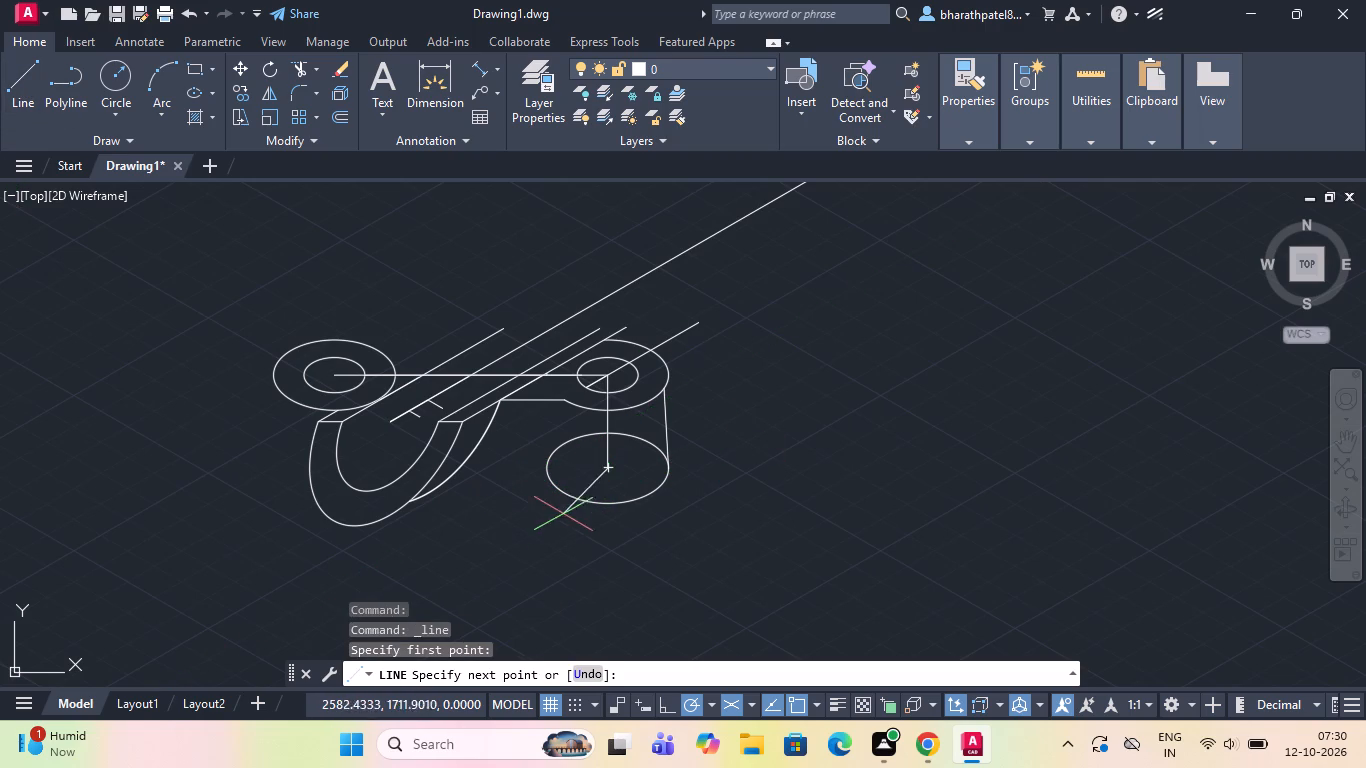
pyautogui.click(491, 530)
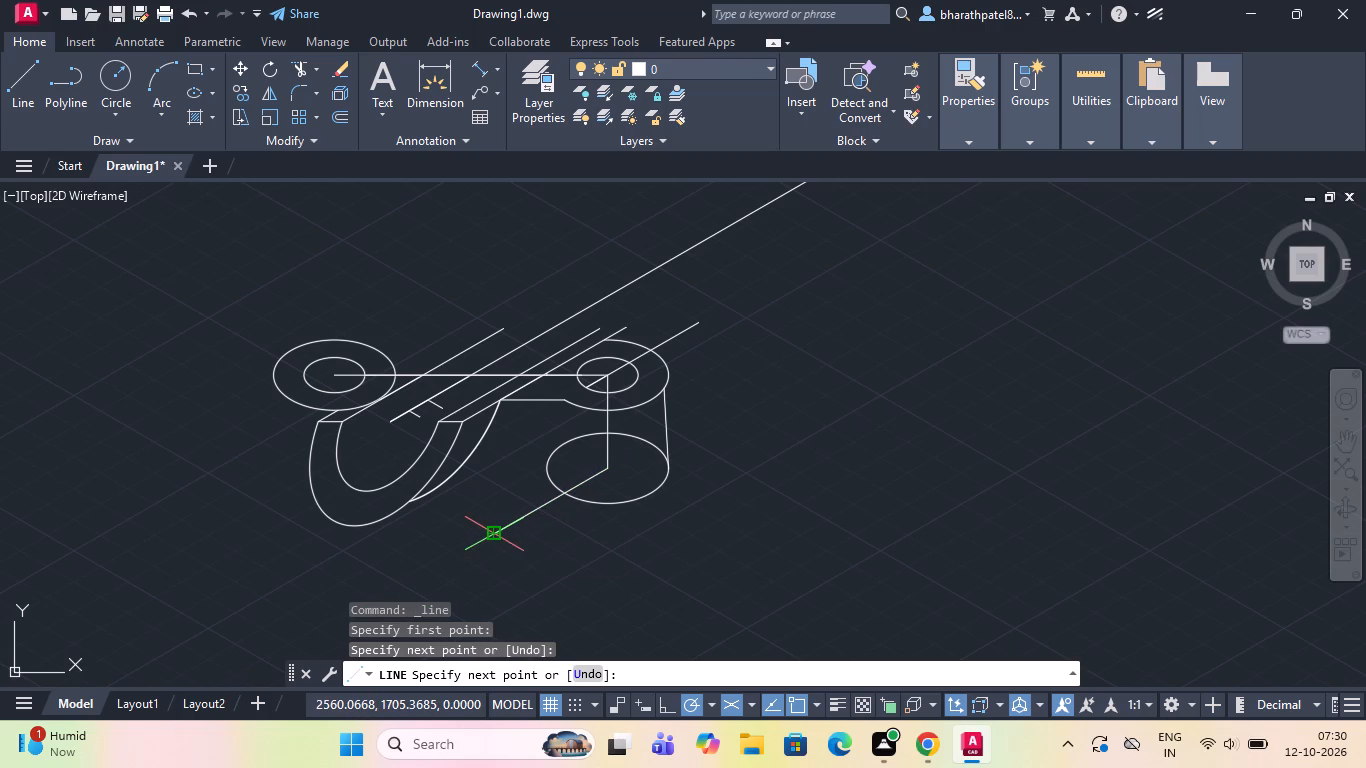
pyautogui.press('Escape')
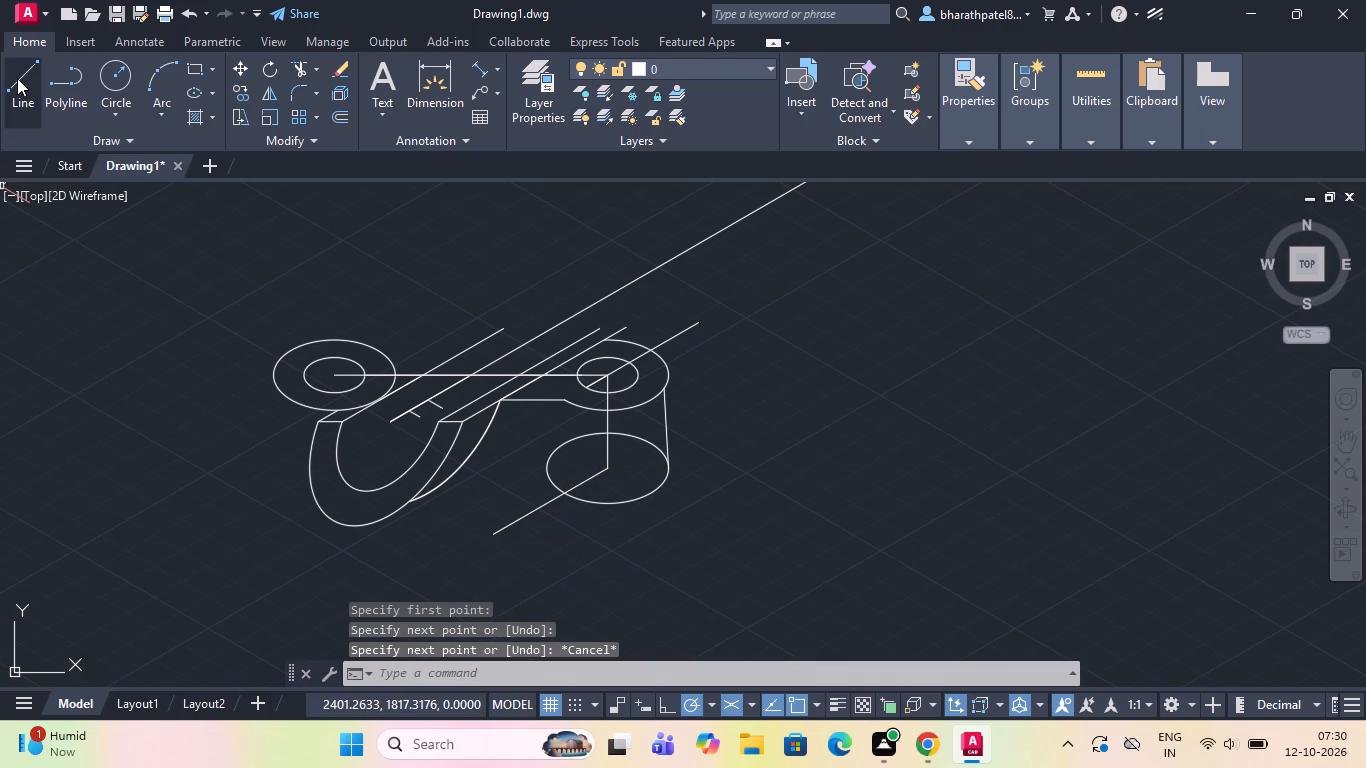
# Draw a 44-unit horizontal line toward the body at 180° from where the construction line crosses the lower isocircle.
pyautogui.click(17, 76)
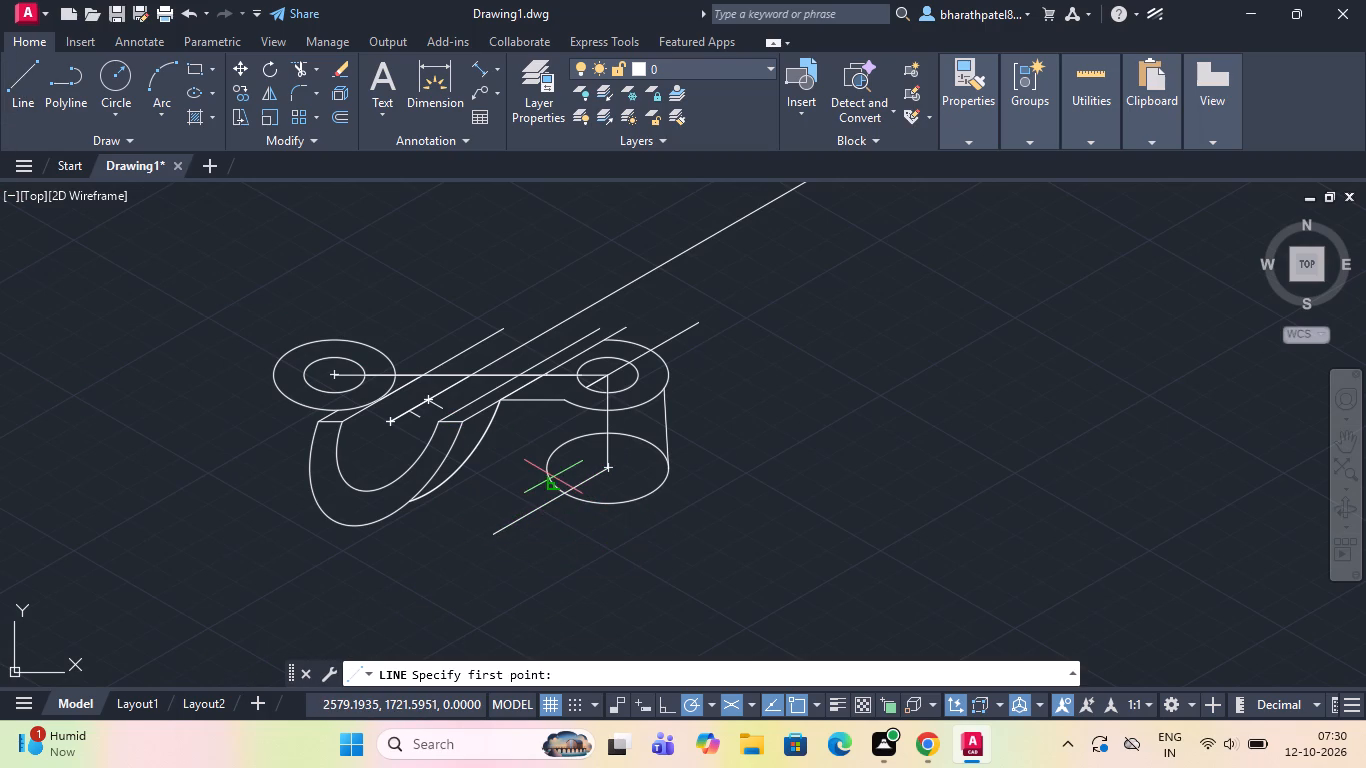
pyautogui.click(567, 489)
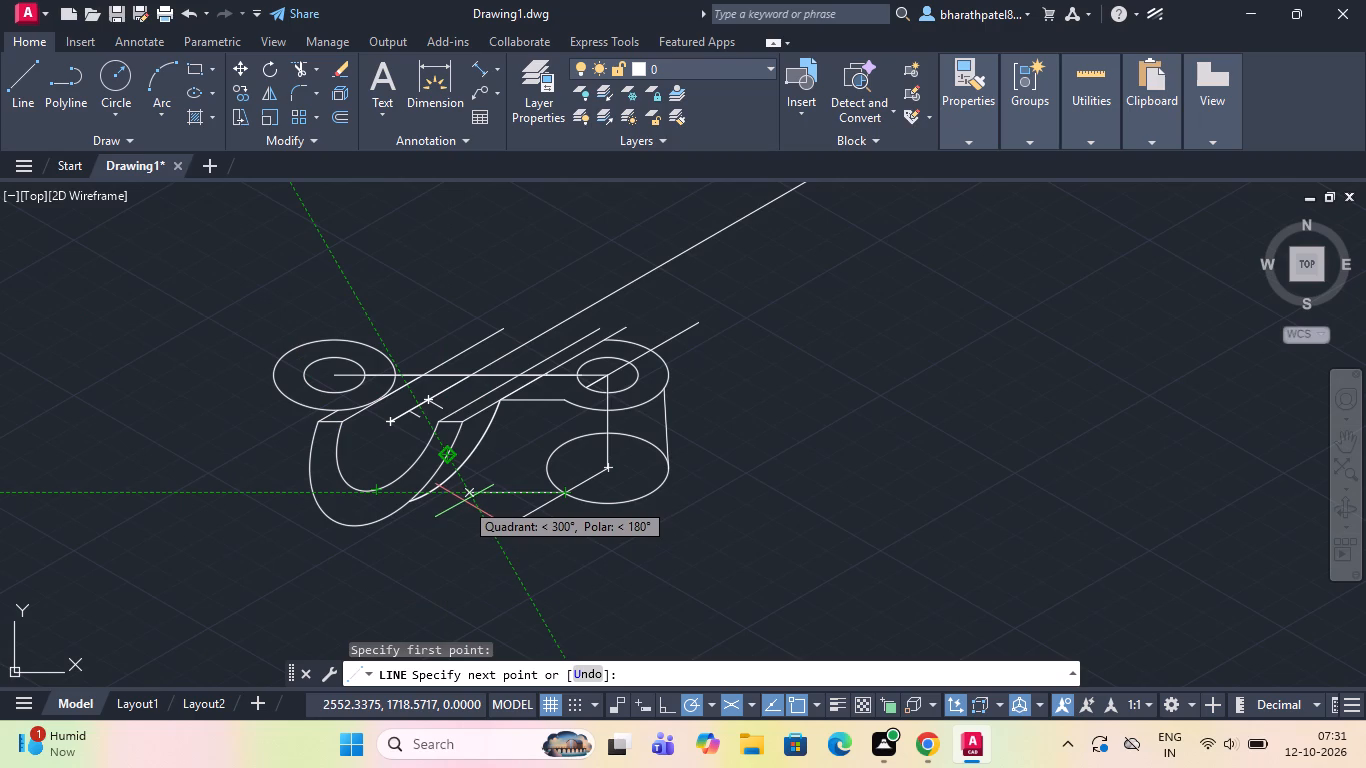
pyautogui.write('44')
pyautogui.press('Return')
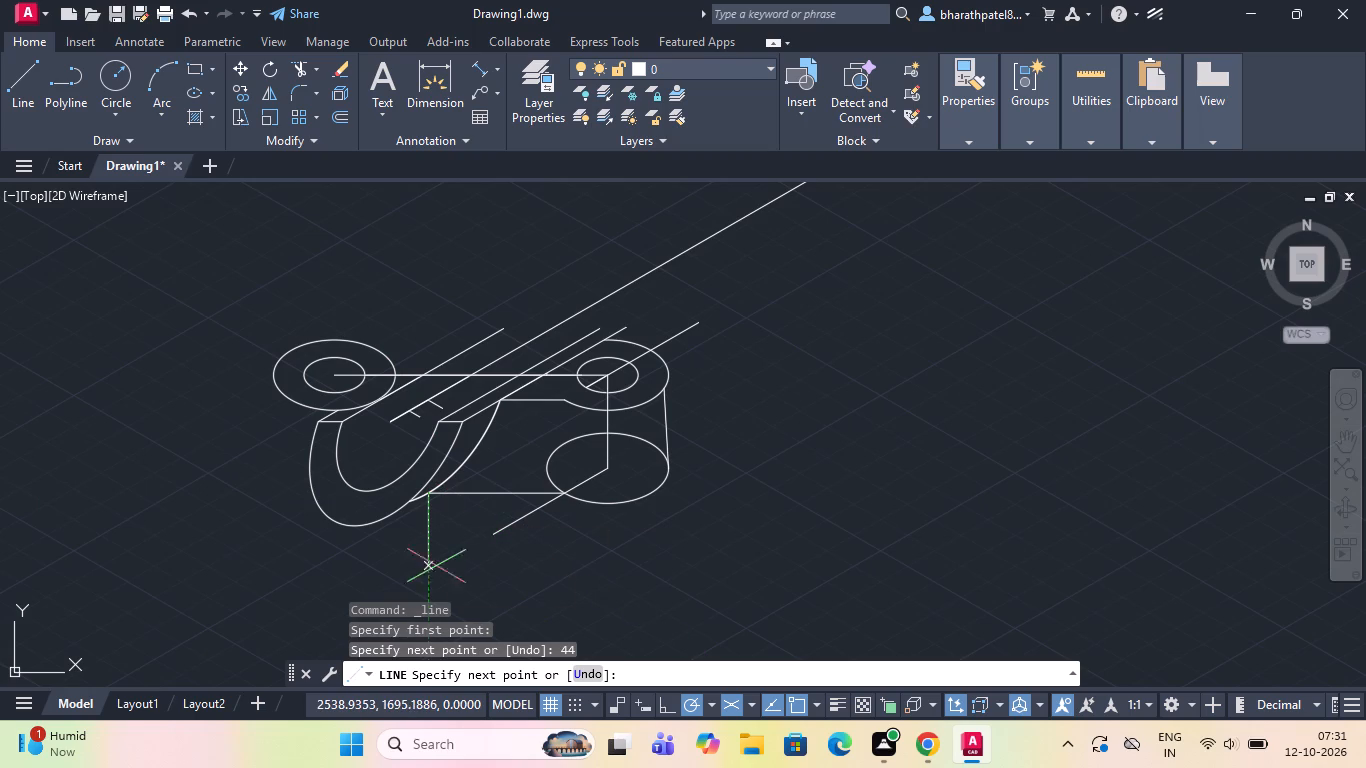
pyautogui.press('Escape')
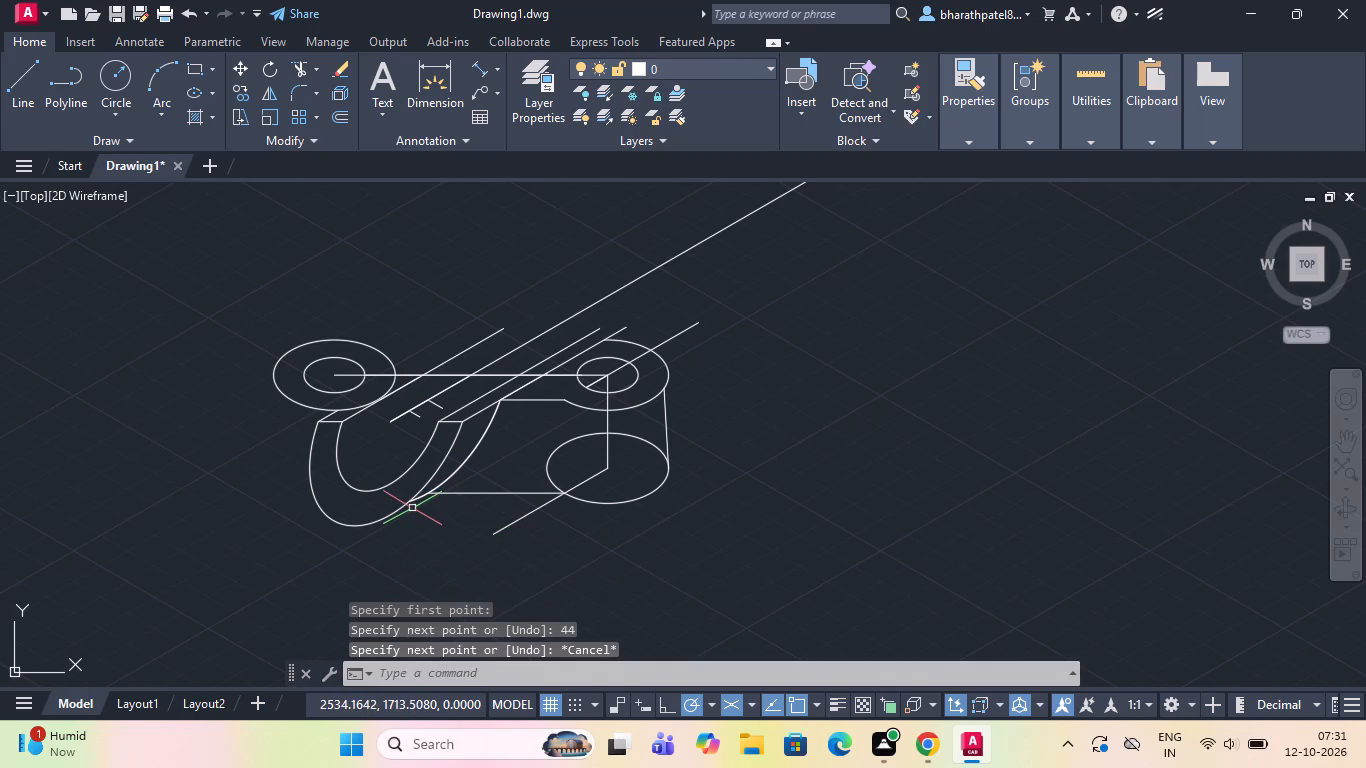
# Delete the horizontal line joining the body's curved edge to the right radius-16 lug.
pyautogui.scroll(4, 412, 508)
pyautogui.scroll(-4, 412, 508)
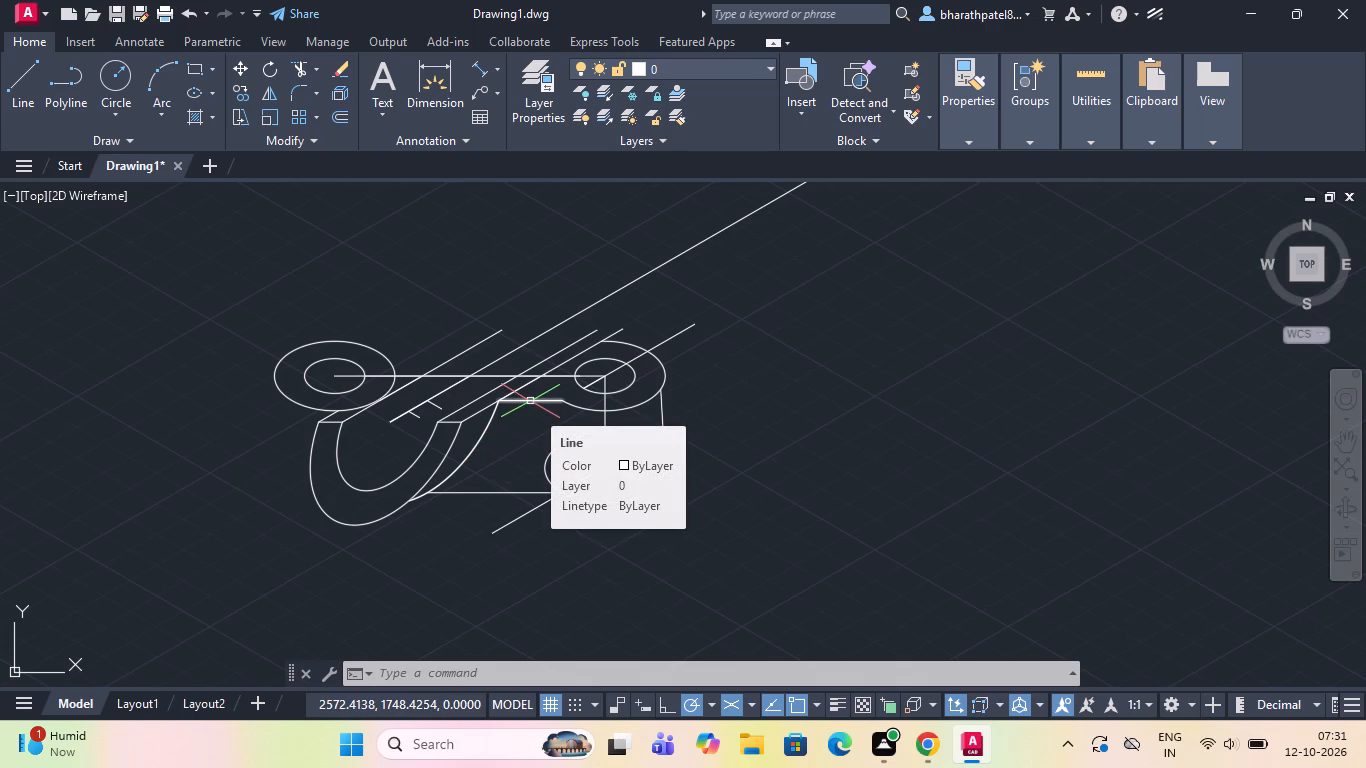
pyautogui.click(530, 401)
pyautogui.press('Delete')
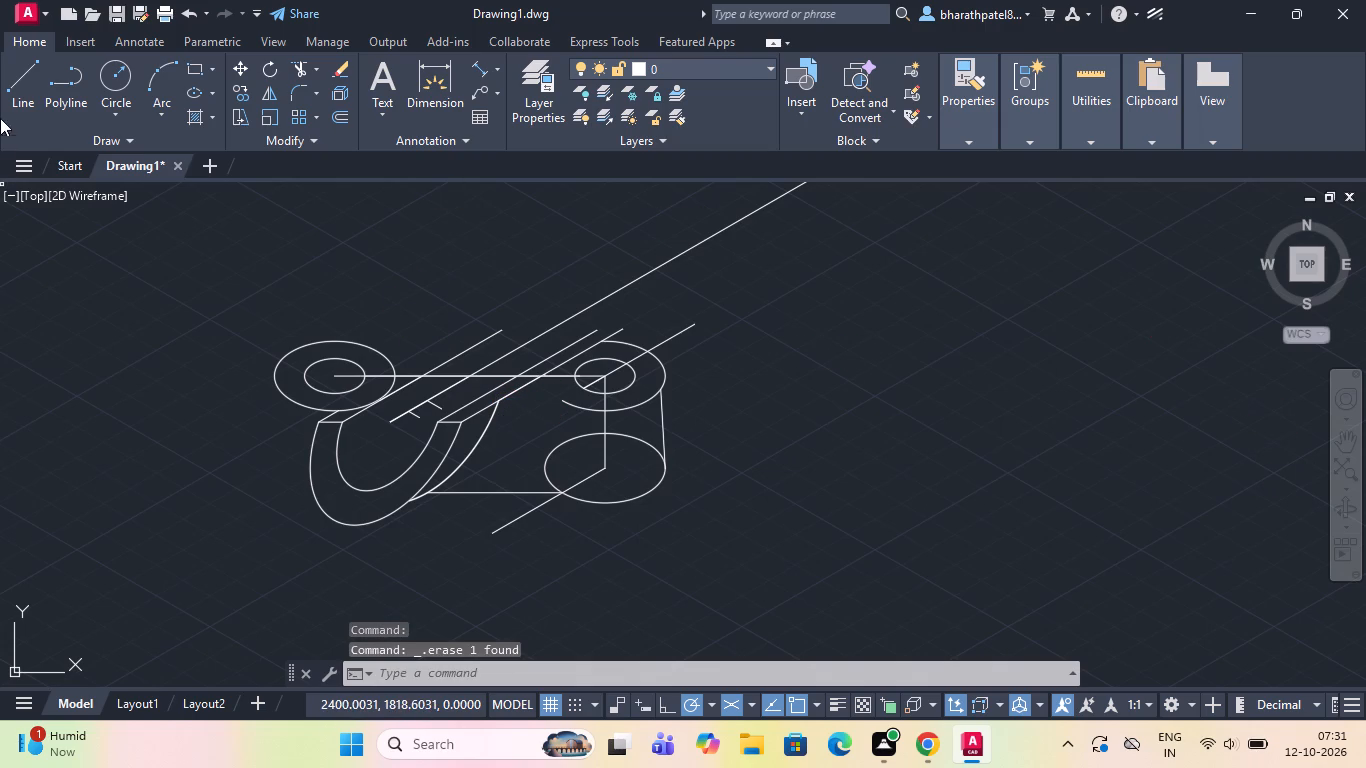
# Draw a 44-unit horizontal line toward the body at 180° from the bottom quadrant of the right radius-16 lug outline.
pyautogui.click(9, 86)
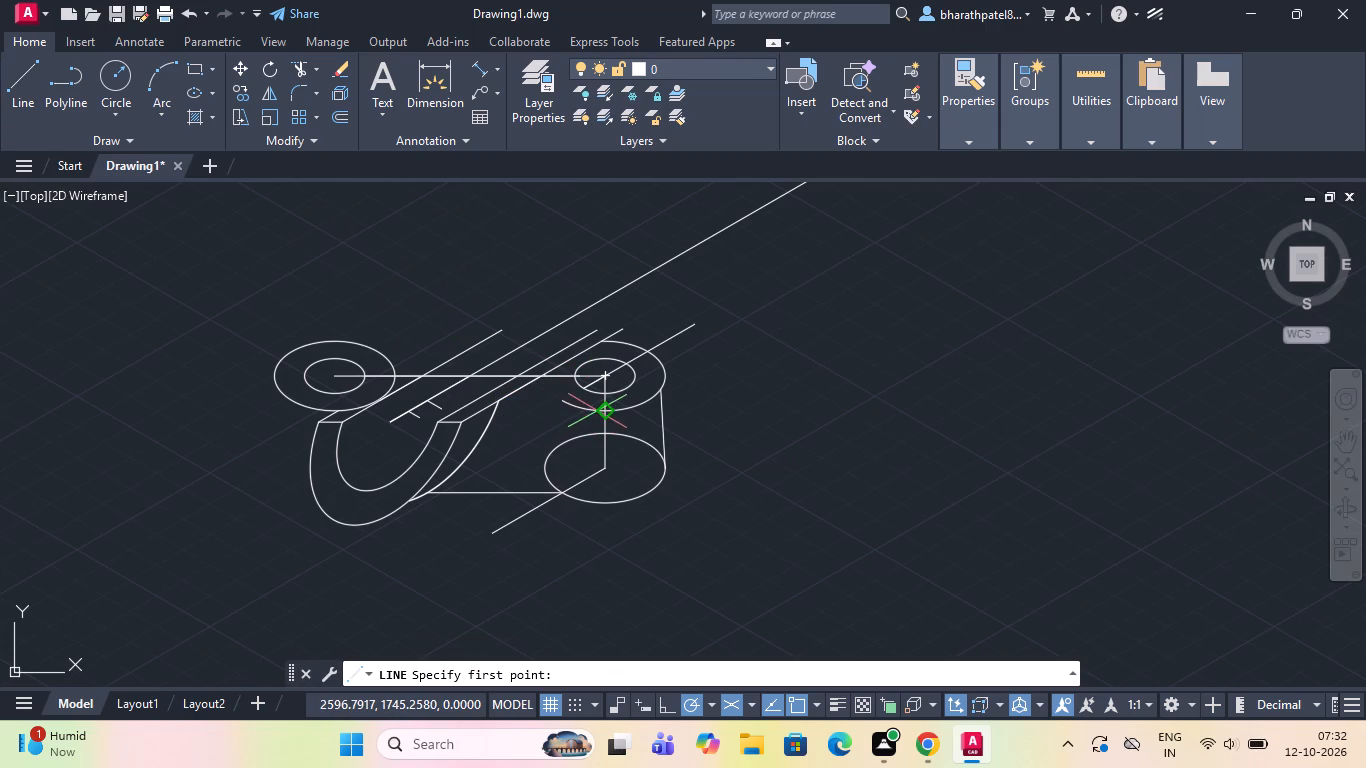
pyautogui.click(606, 407)
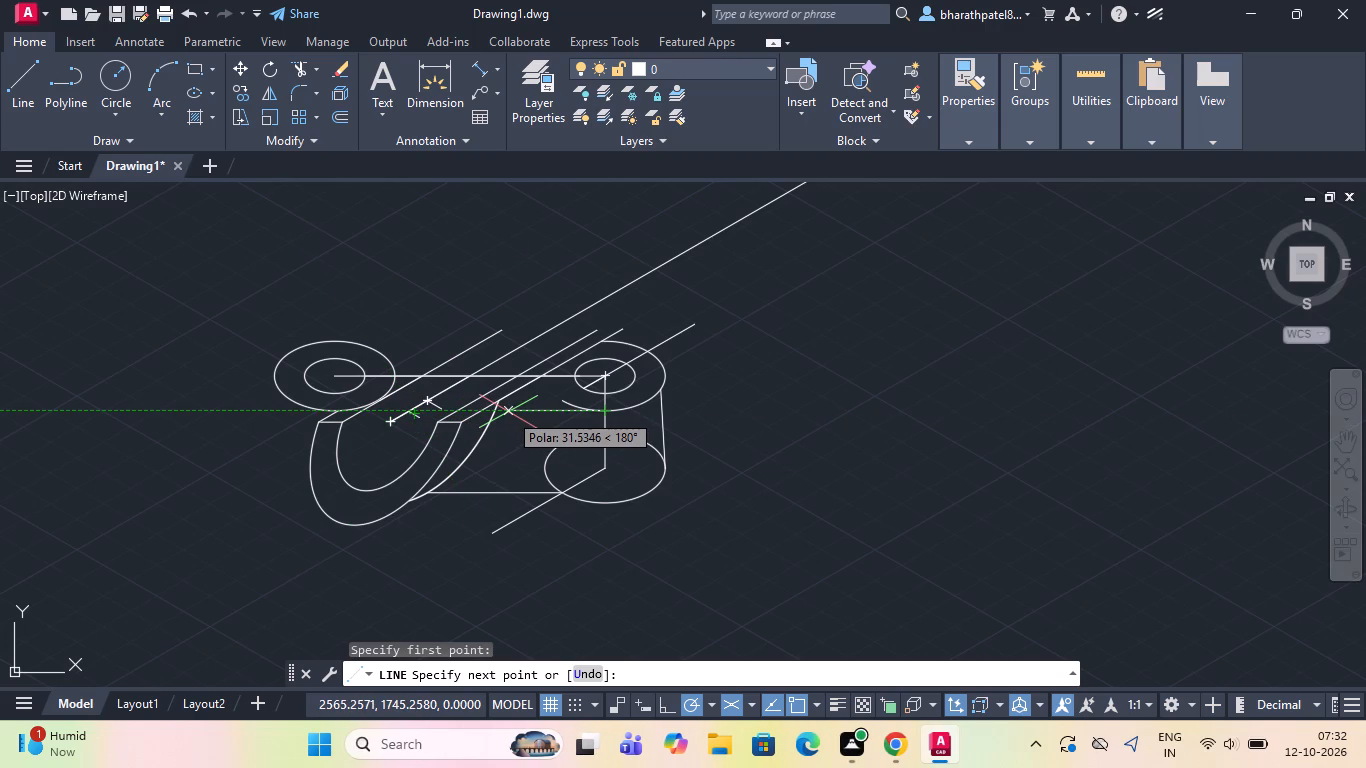
pyautogui.write('44')
pyautogui.press('Return')
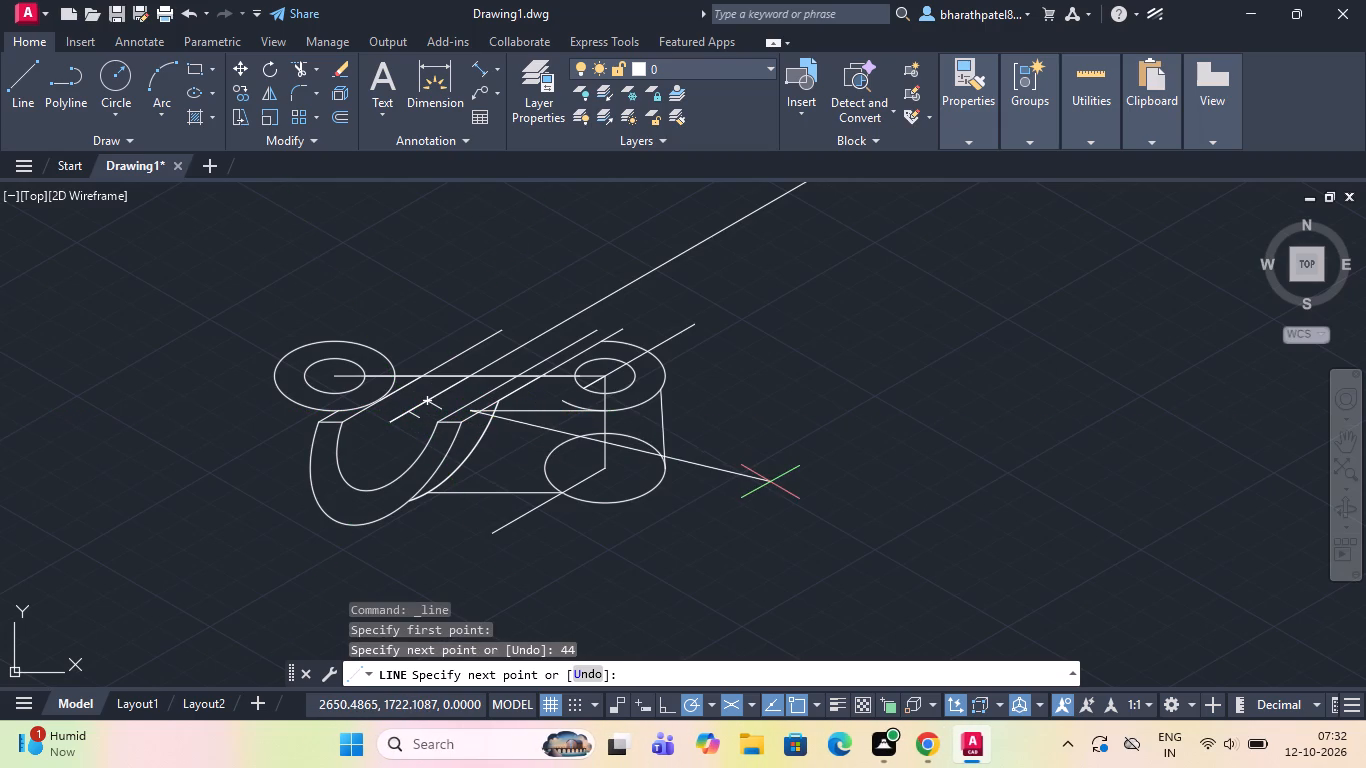
pyautogui.press('Escape')
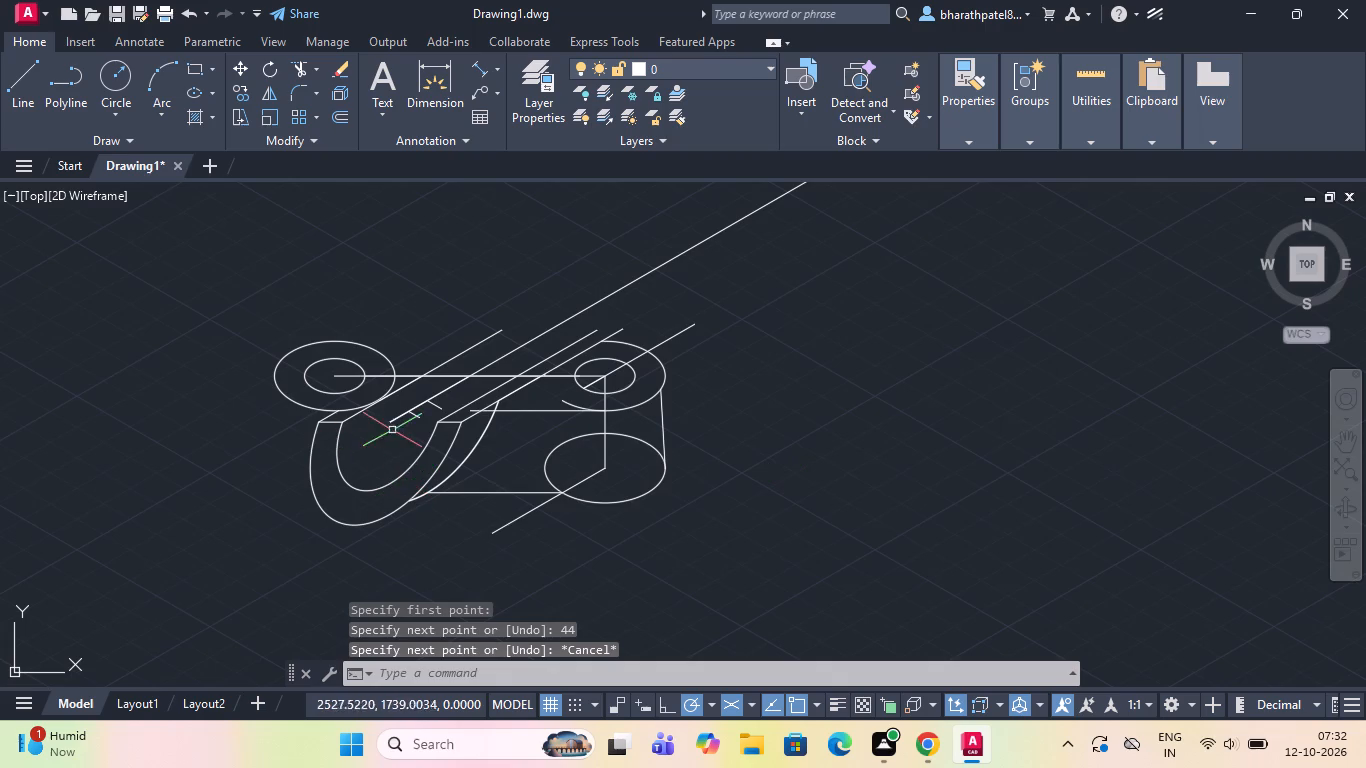
# Trim the 44-unit line's overhang past the body's slanted edge and the leftover lug arc above that line.
pyautogui.scroll(3, 424, 417)
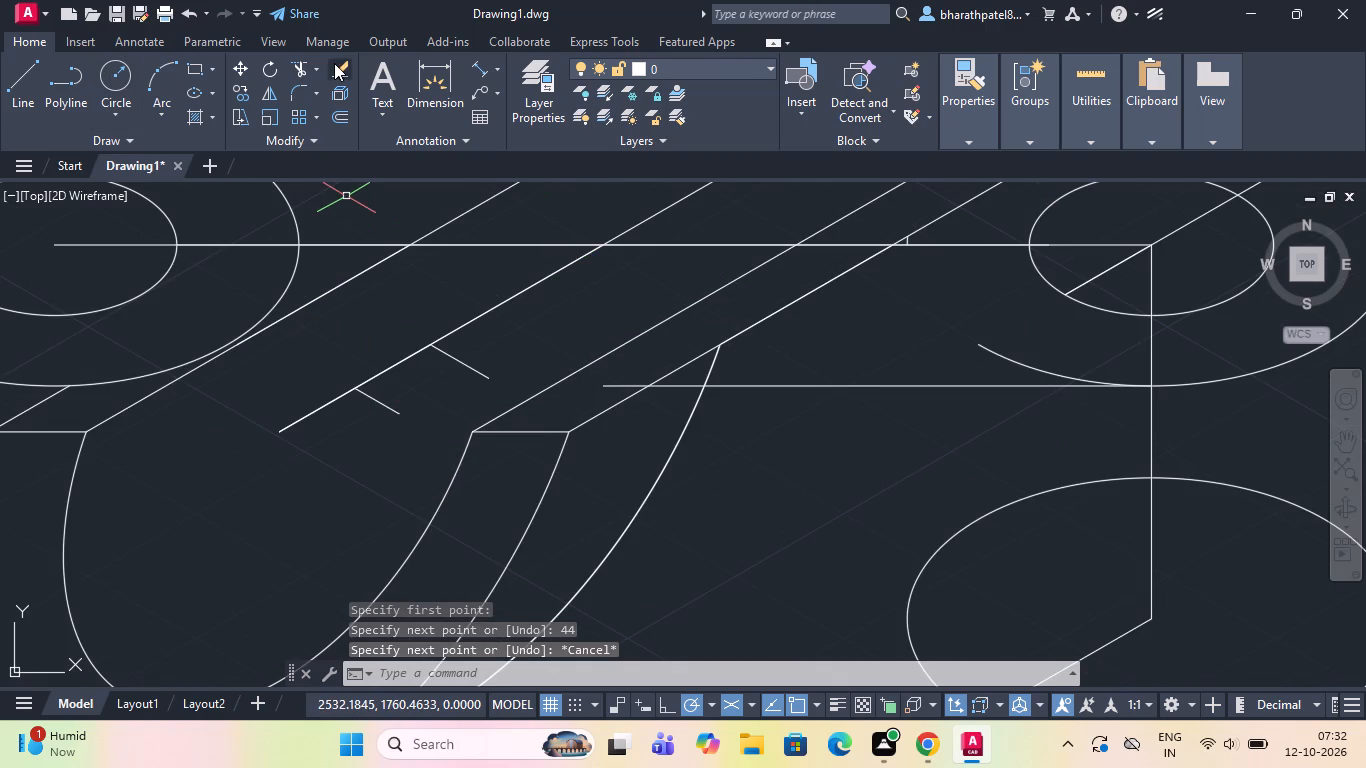
pyautogui.moveTo(302, 66); pyautogui.dragTo(297, 102)
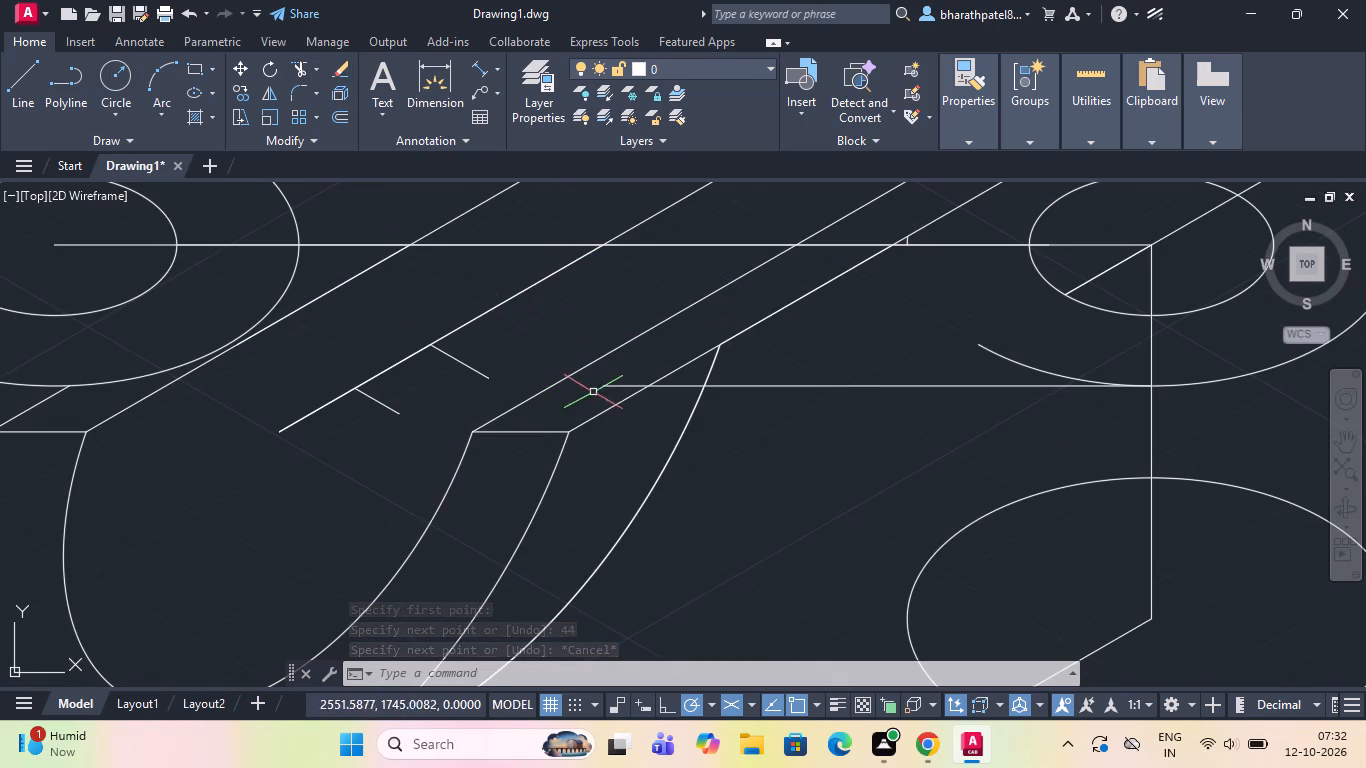
pyautogui.click(294, 63)
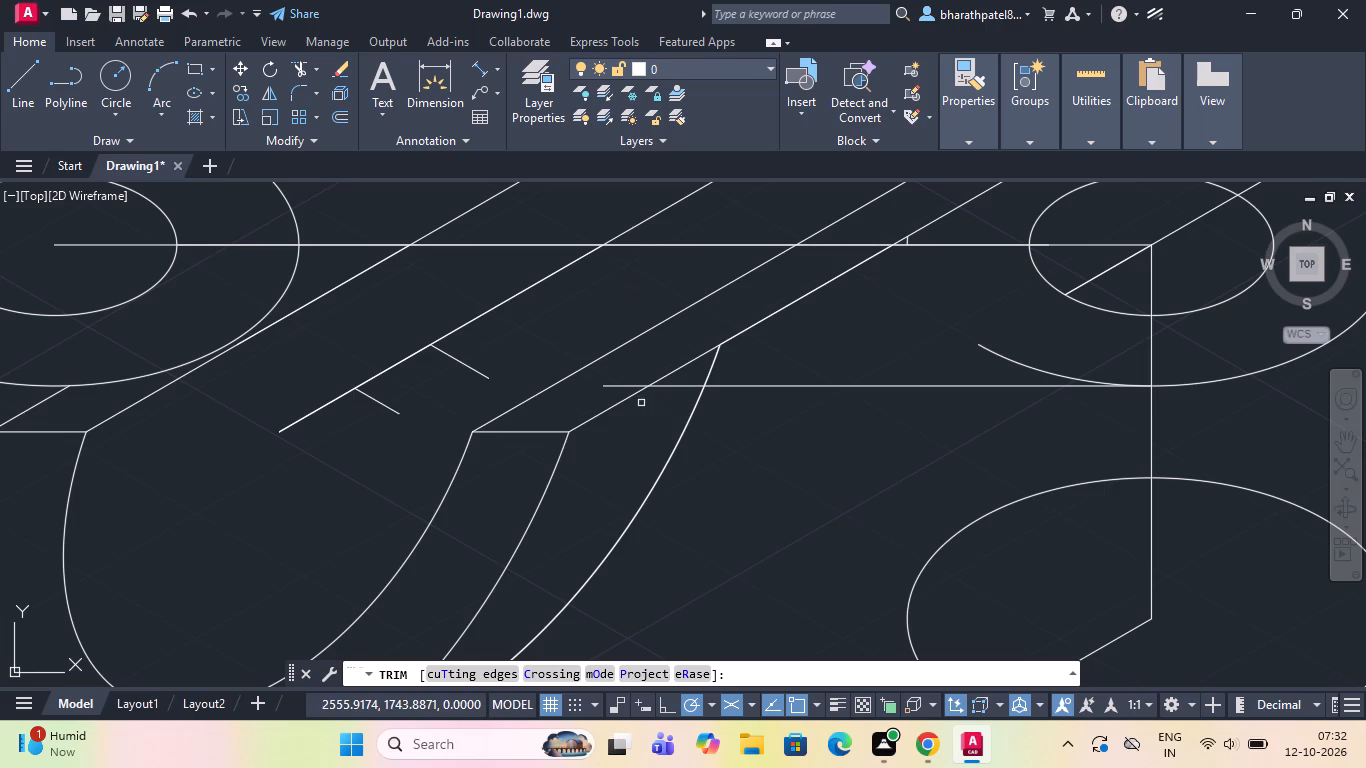
pyautogui.click(627, 386)
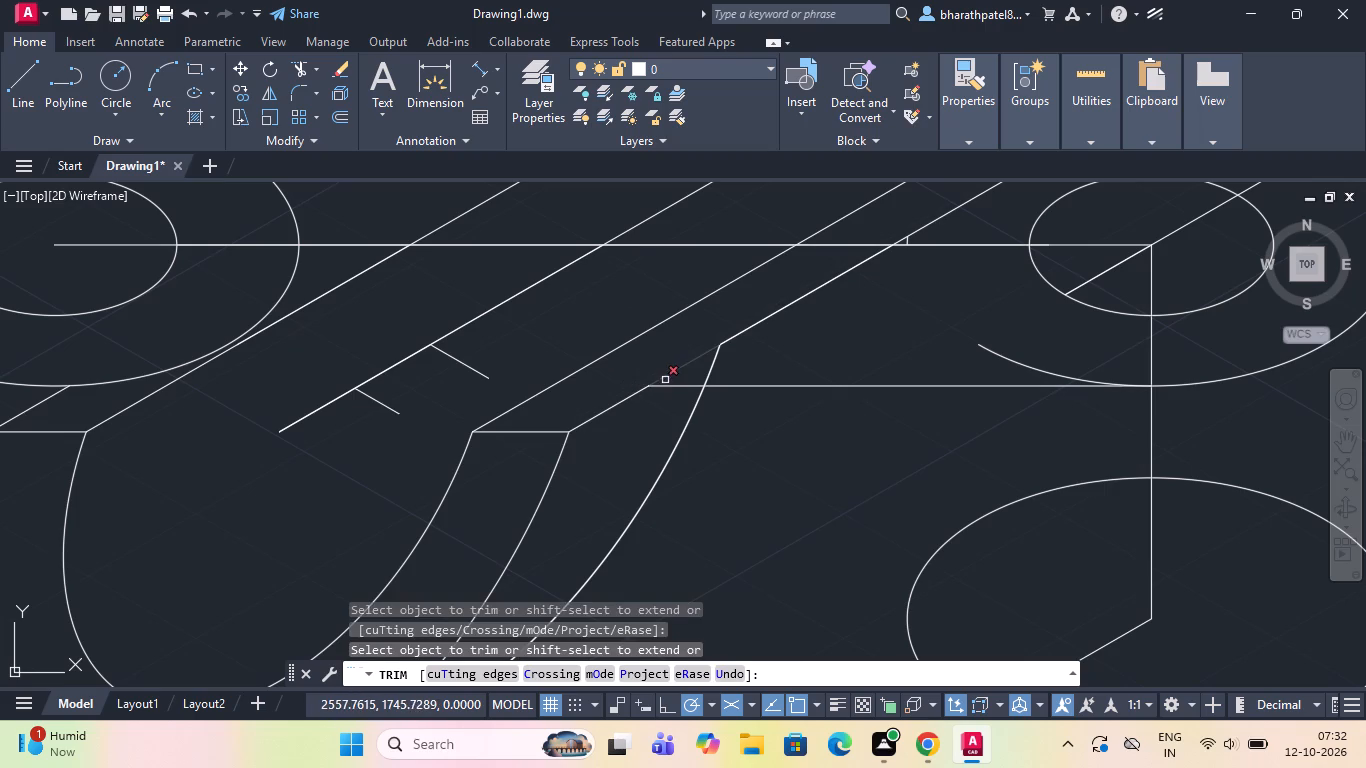
pyautogui.scroll(-2, 778, 367)
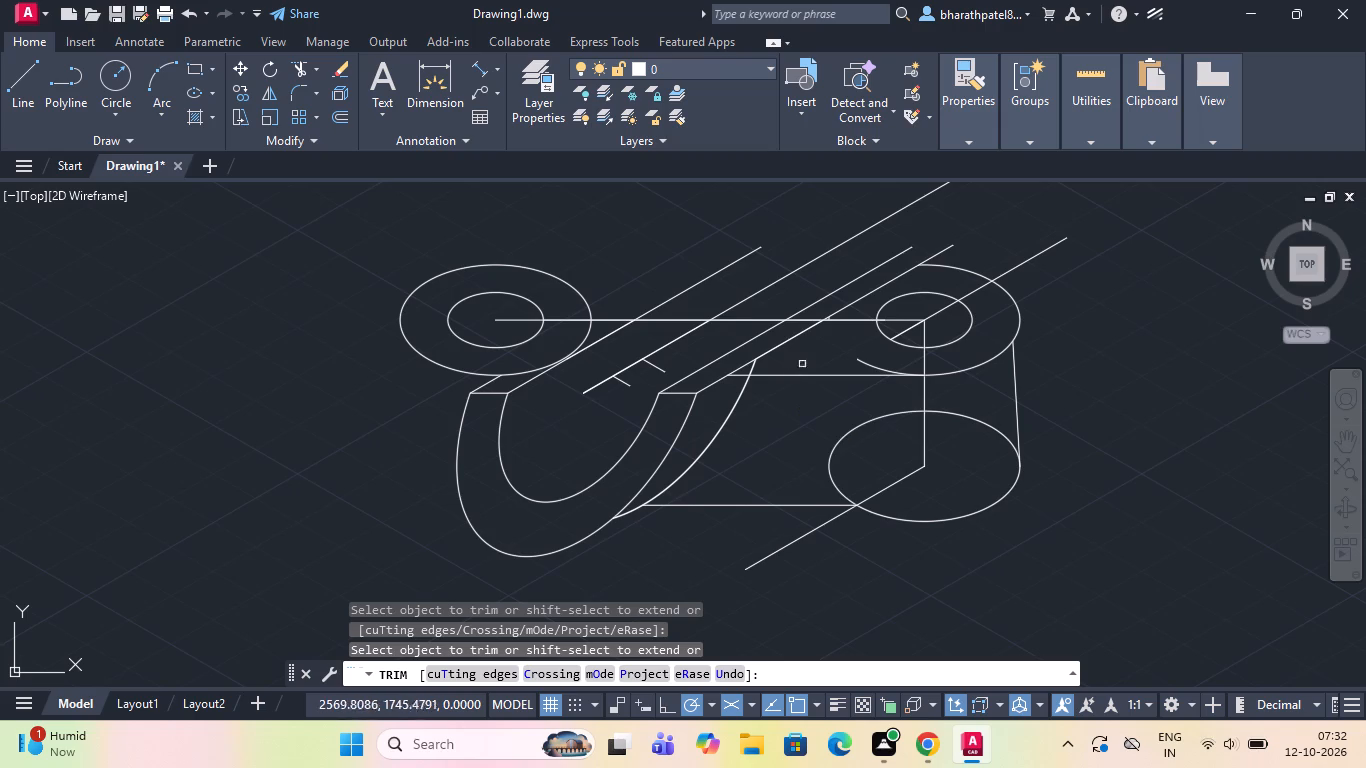
pyautogui.click(867, 368)
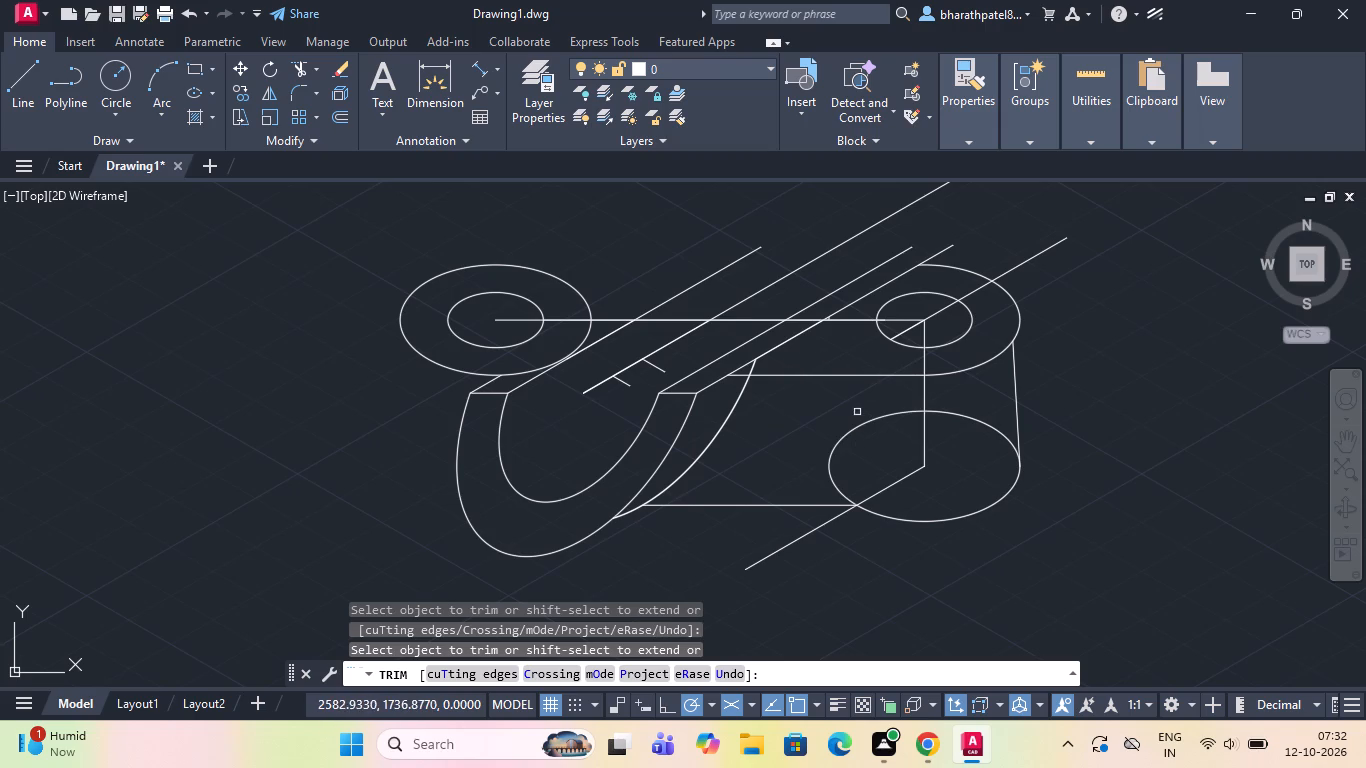
# Trim away the vertical depth line below the right hole and the whole isometric construction line through the lower isocircle.
pyautogui.click(924, 367)
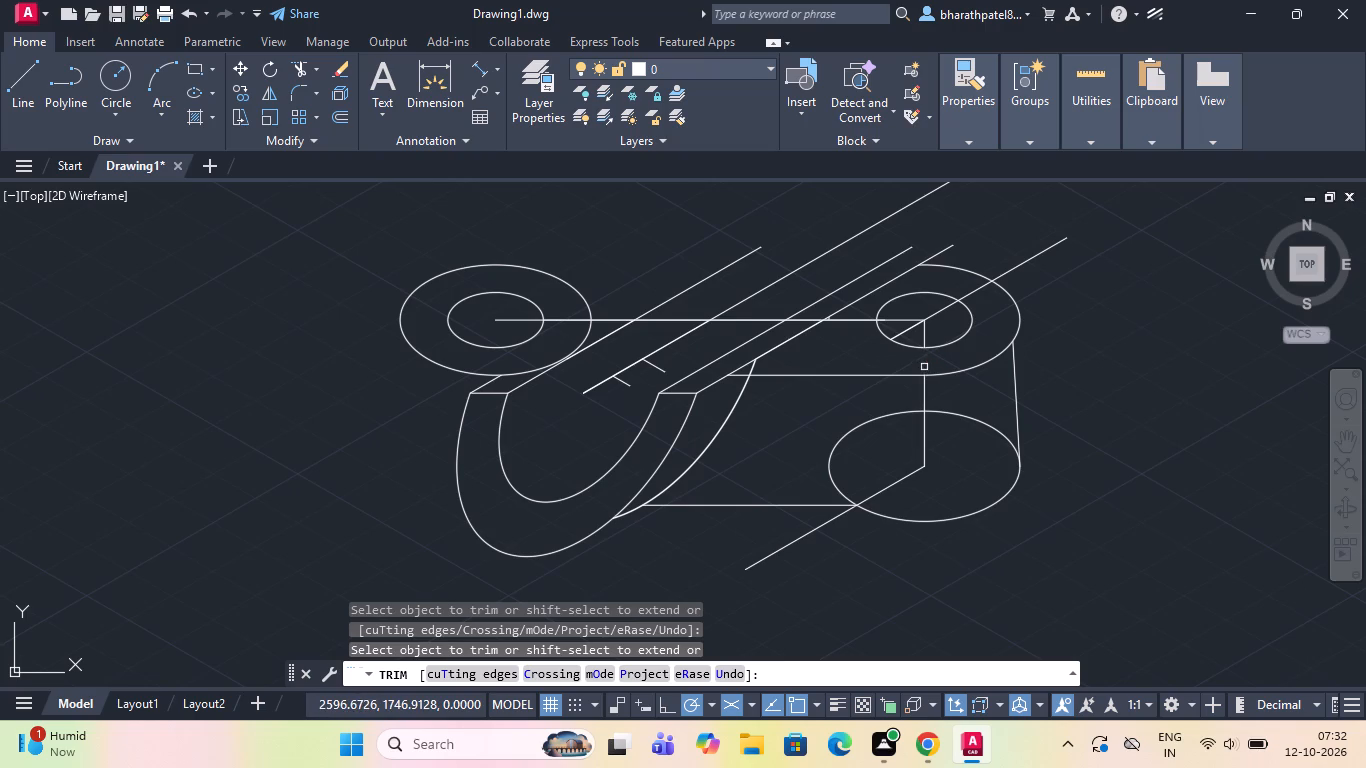
pyautogui.click(924, 391)
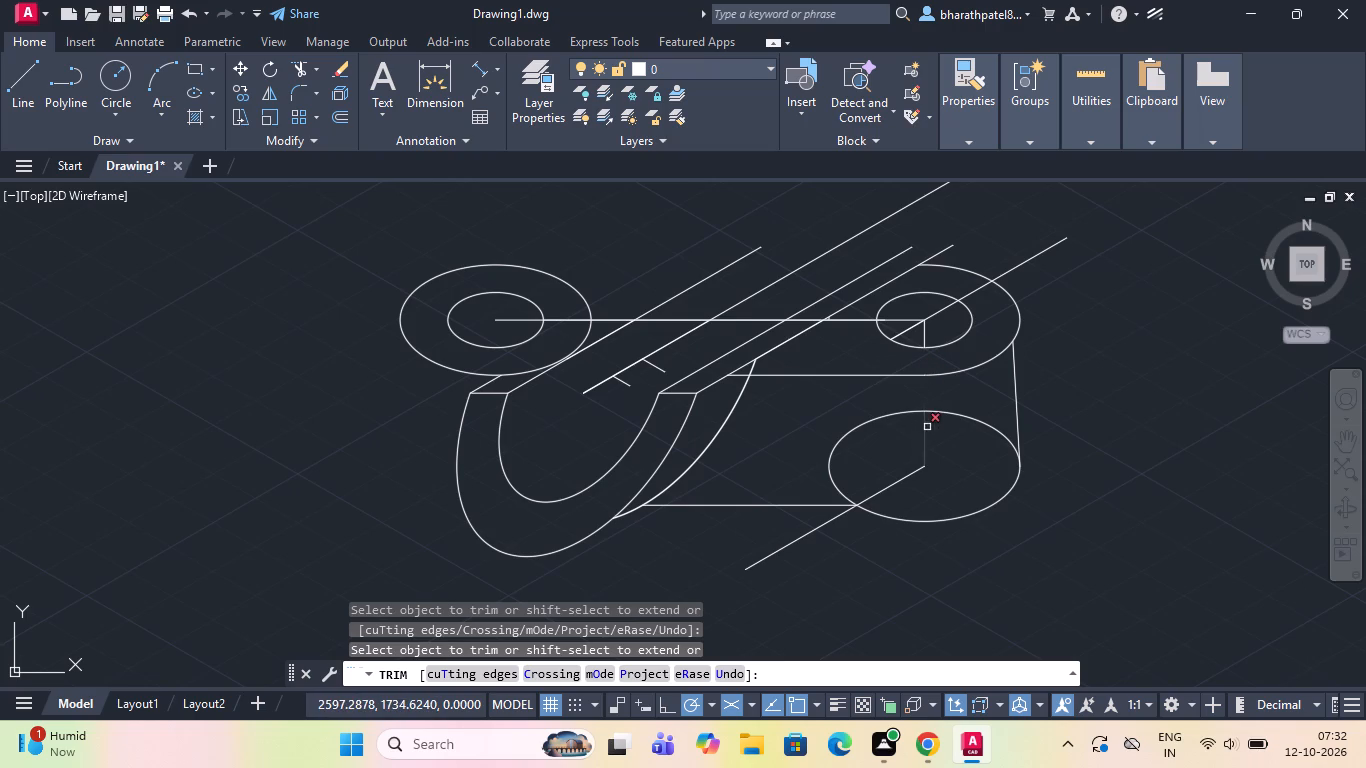
pyautogui.moveTo(927, 427); pyautogui.dragTo(918, 442)
pyautogui.click(900, 481)
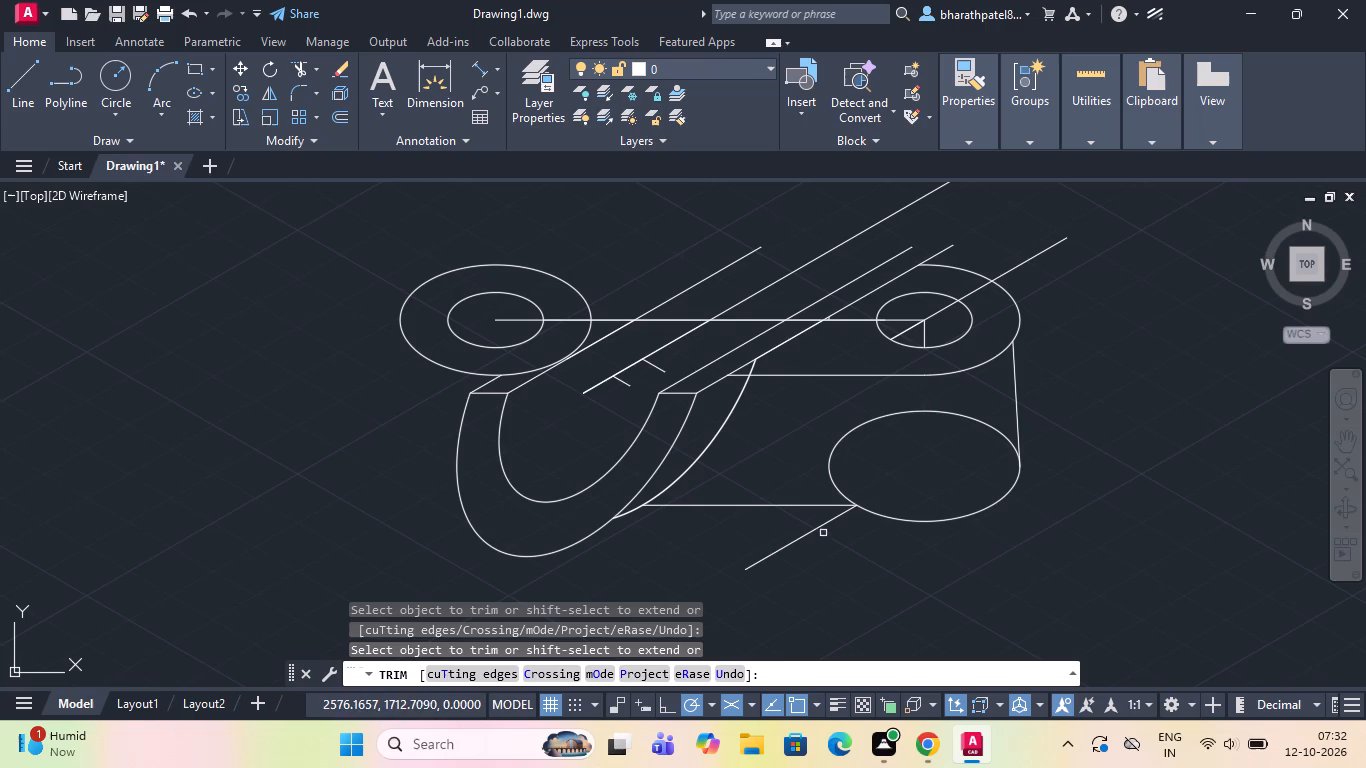
pyautogui.click(821, 525)
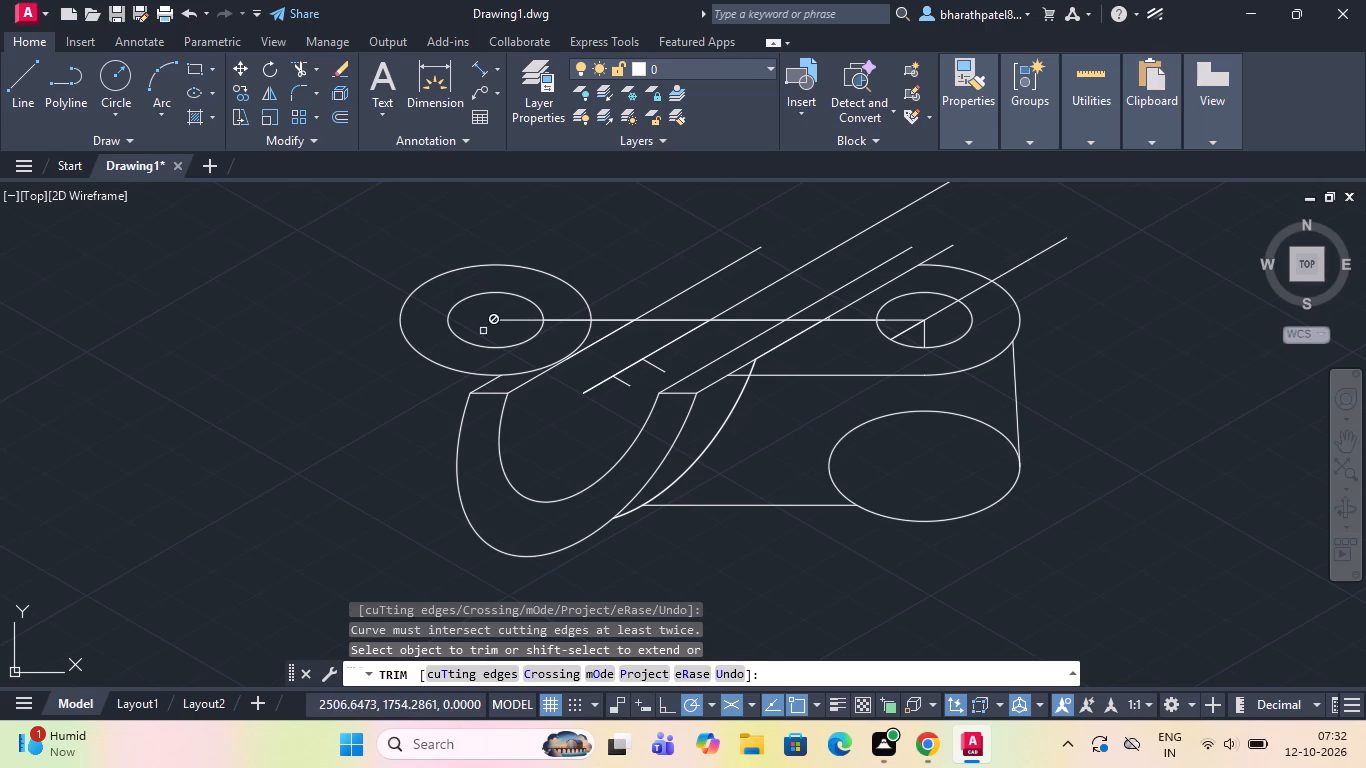
# Draw a horizontal line about 71 units long at 180° from the lower isocircle's bottom quadrant, crossing the body's outer arc.
pyautogui.moveTo(24, 72); pyautogui.dragTo(168, 138)
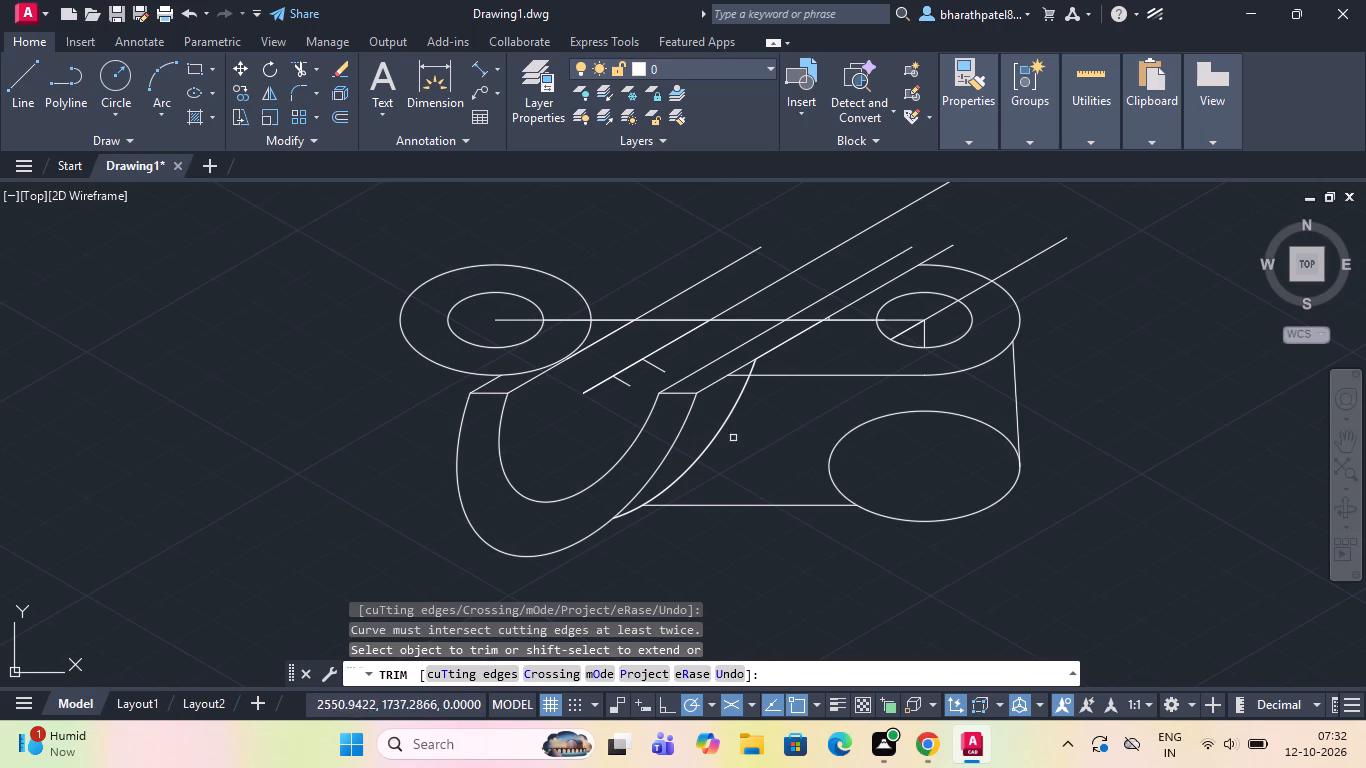
pyautogui.click(17, 73)
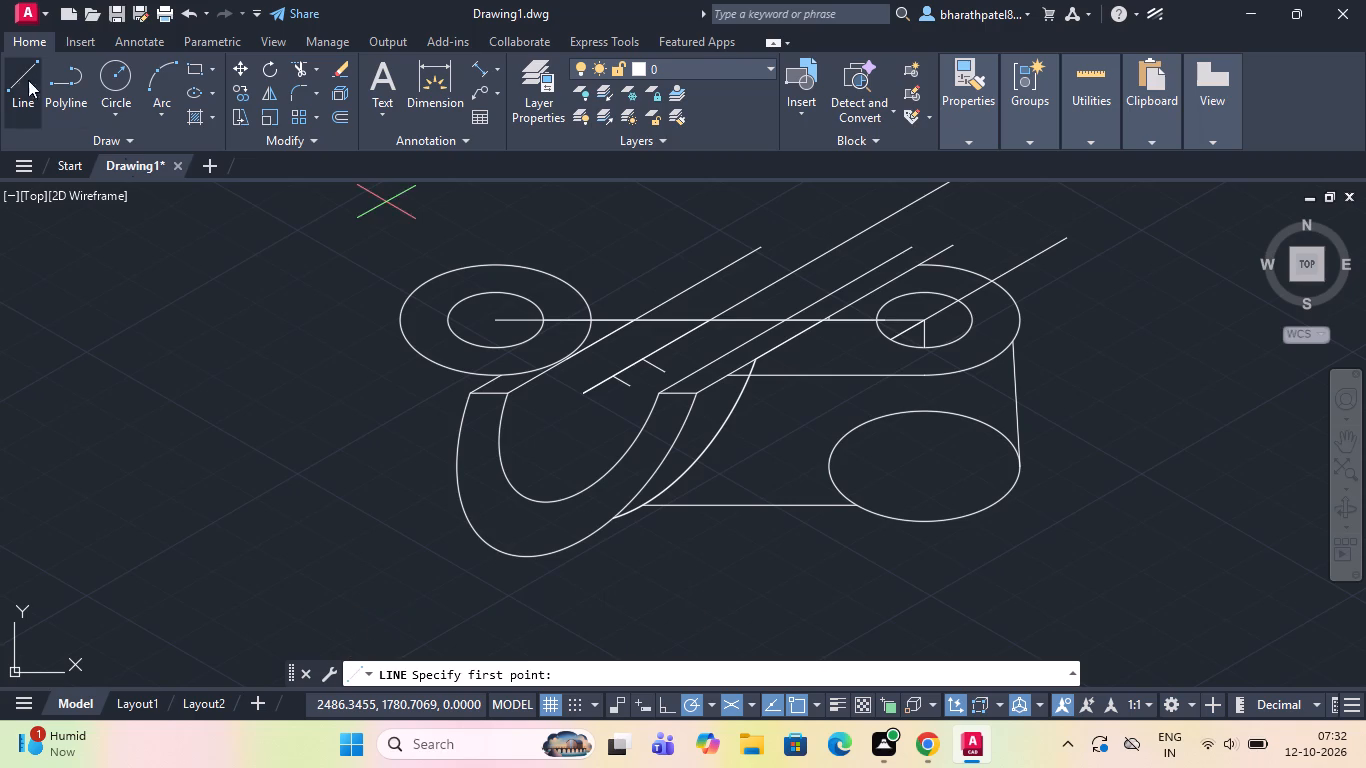
pyautogui.click(925, 518)
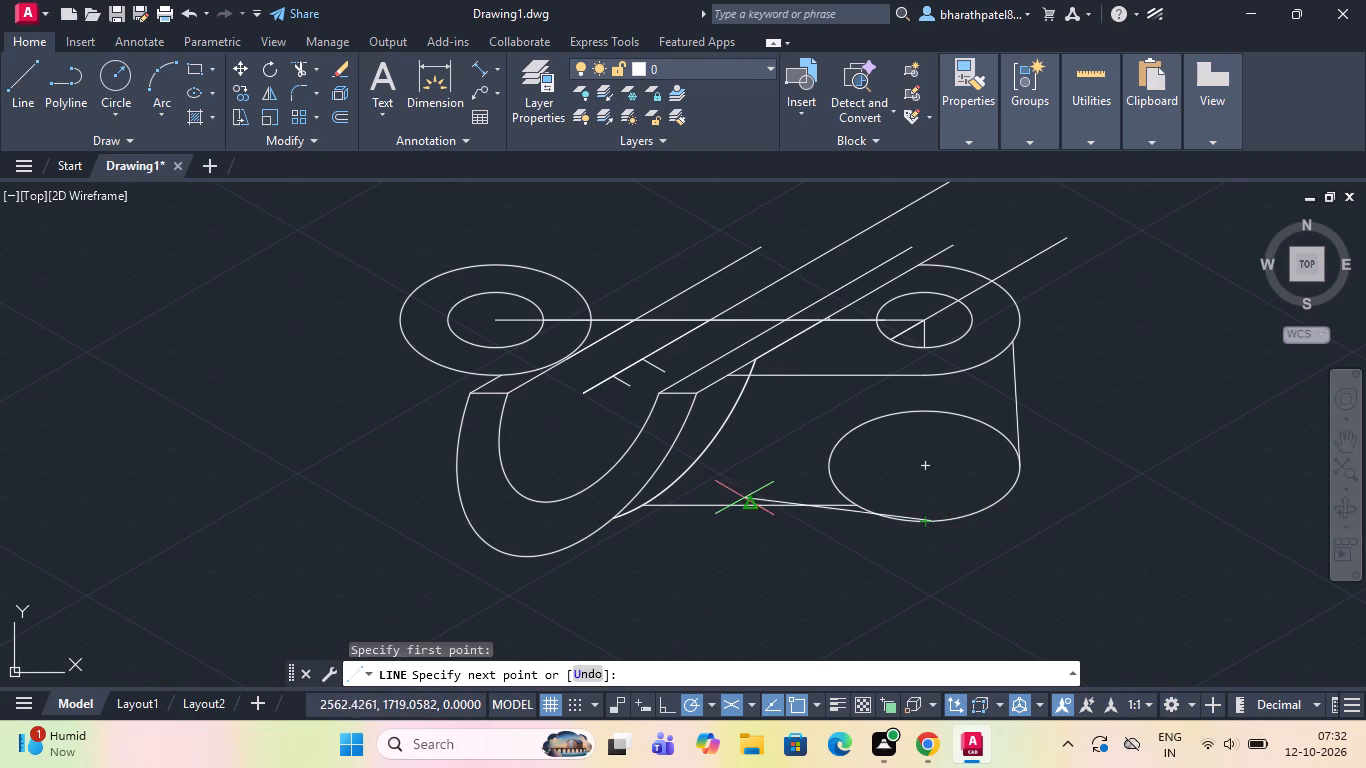
pyautogui.scroll(2, 673, 493)
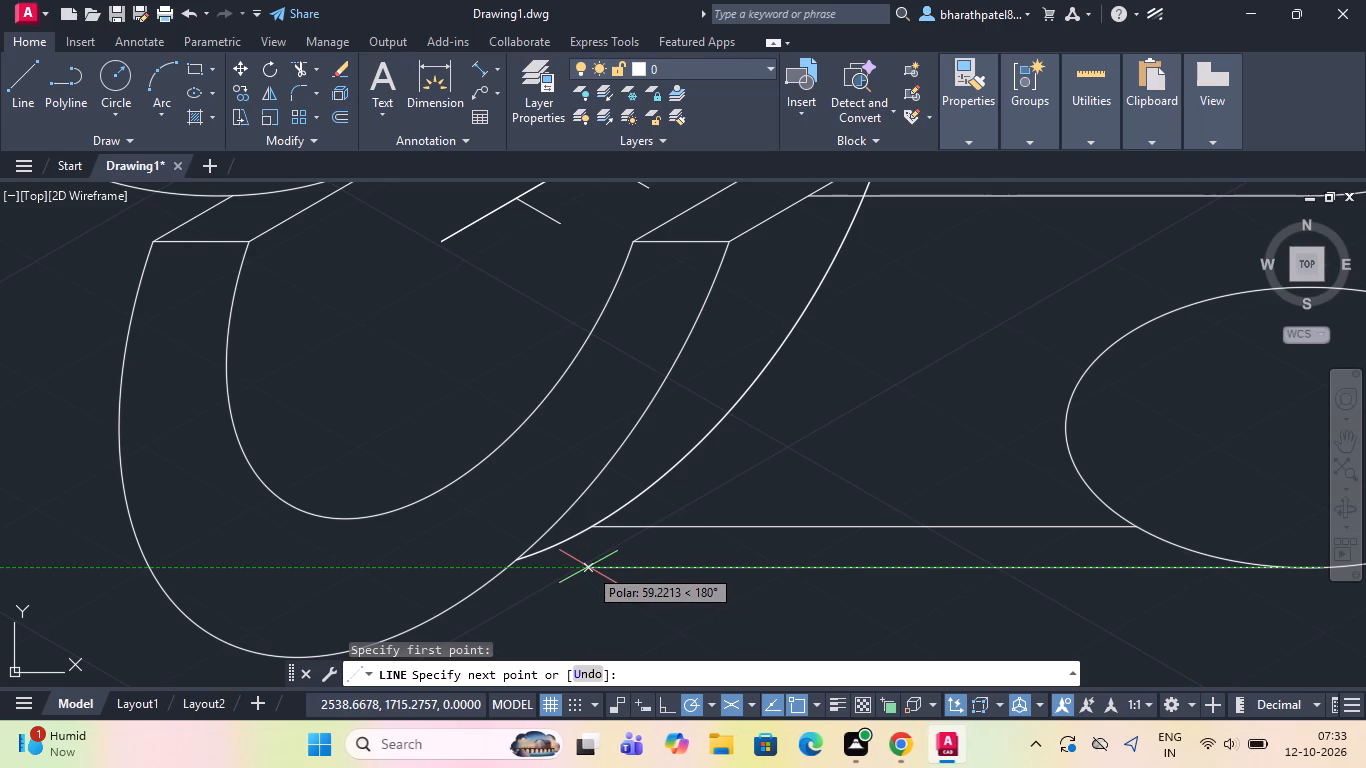
pyautogui.click(436, 561)
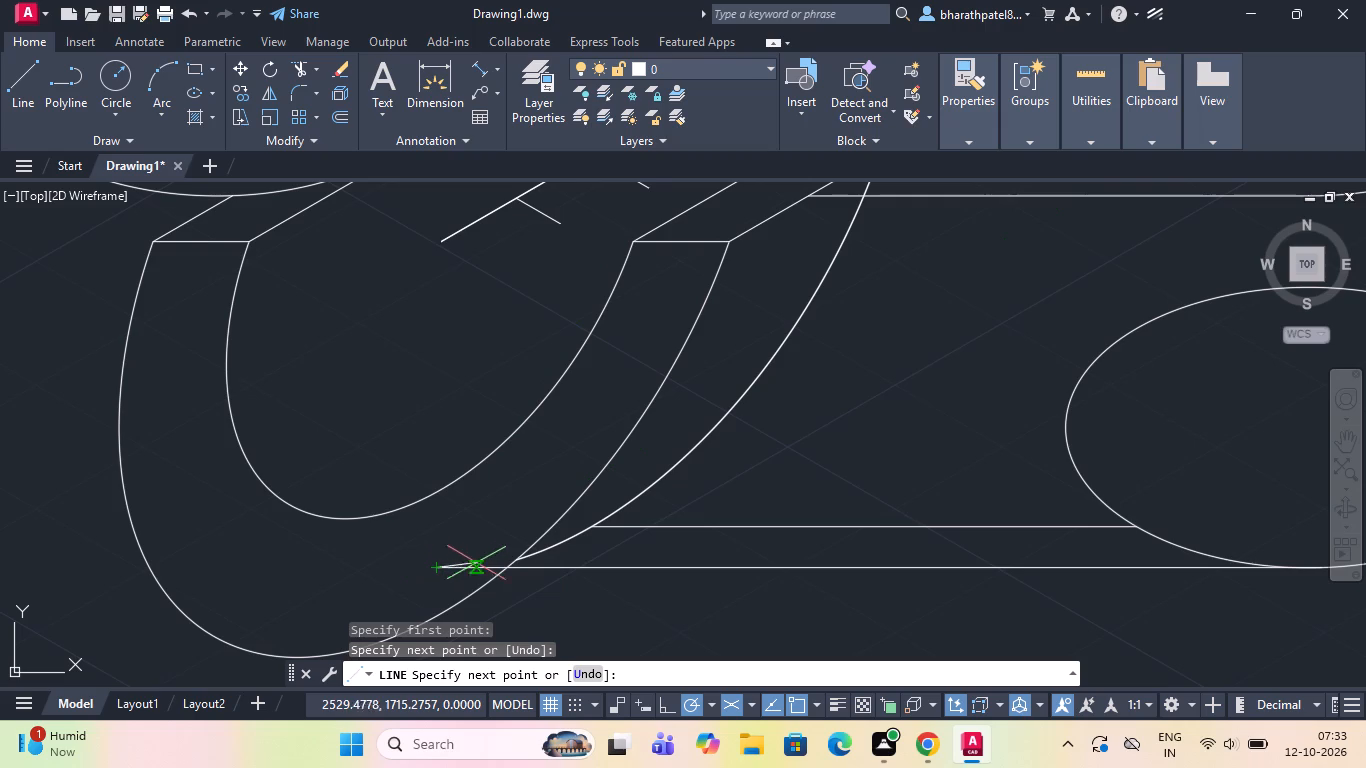
pyautogui.press('Escape')
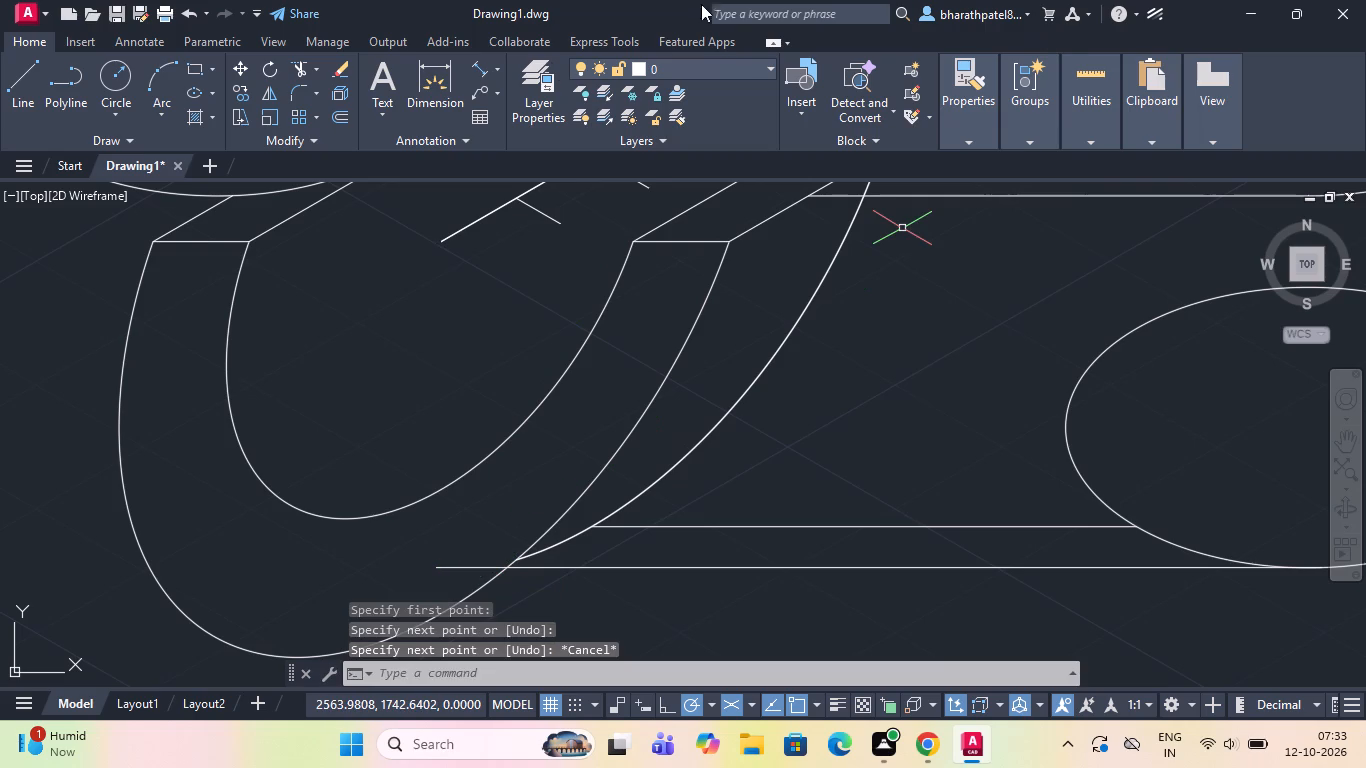
# Trim the new bottom line's overhang inside the body's outer arc and remove the 44-unit horizontal line just above it.
pyautogui.click(302, 71)
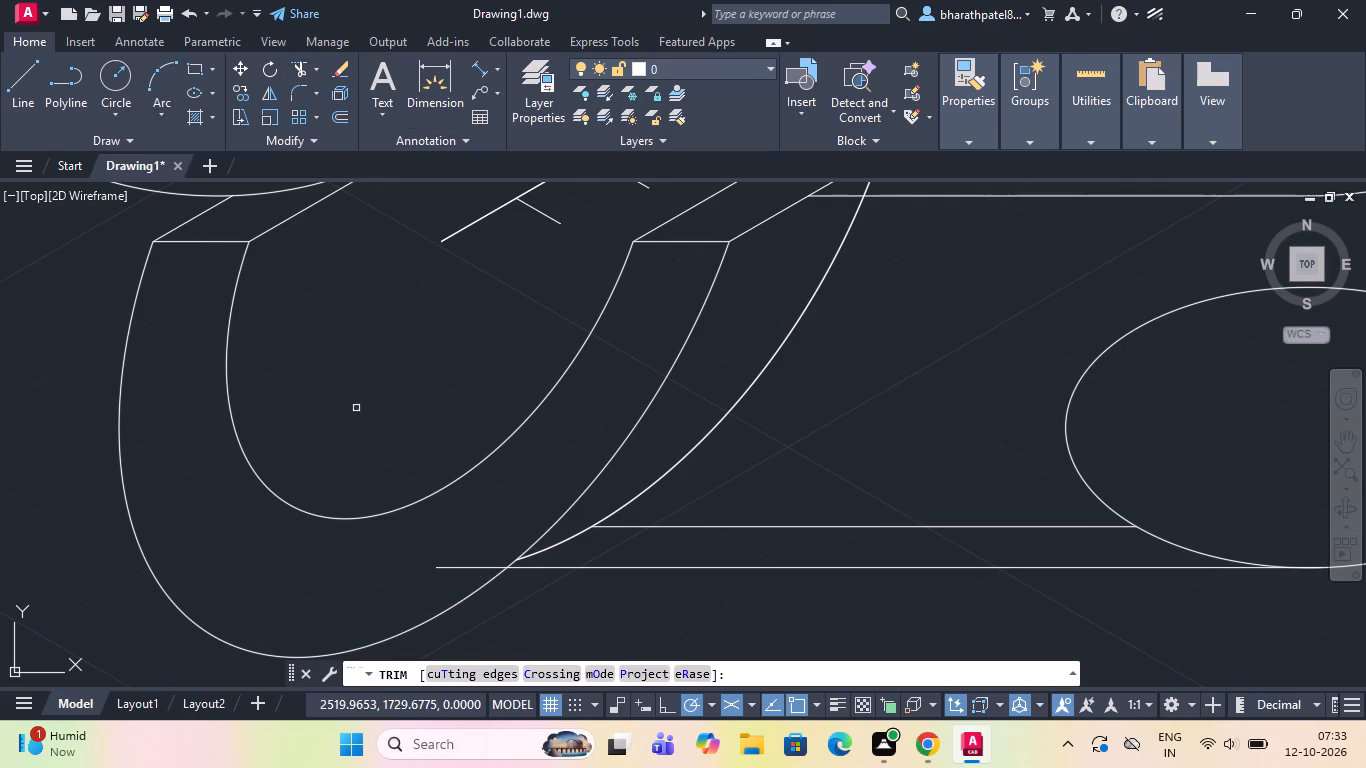
pyautogui.moveTo(477, 560); pyautogui.dragTo(466, 578)
pyautogui.scroll(-1, 473, 516)
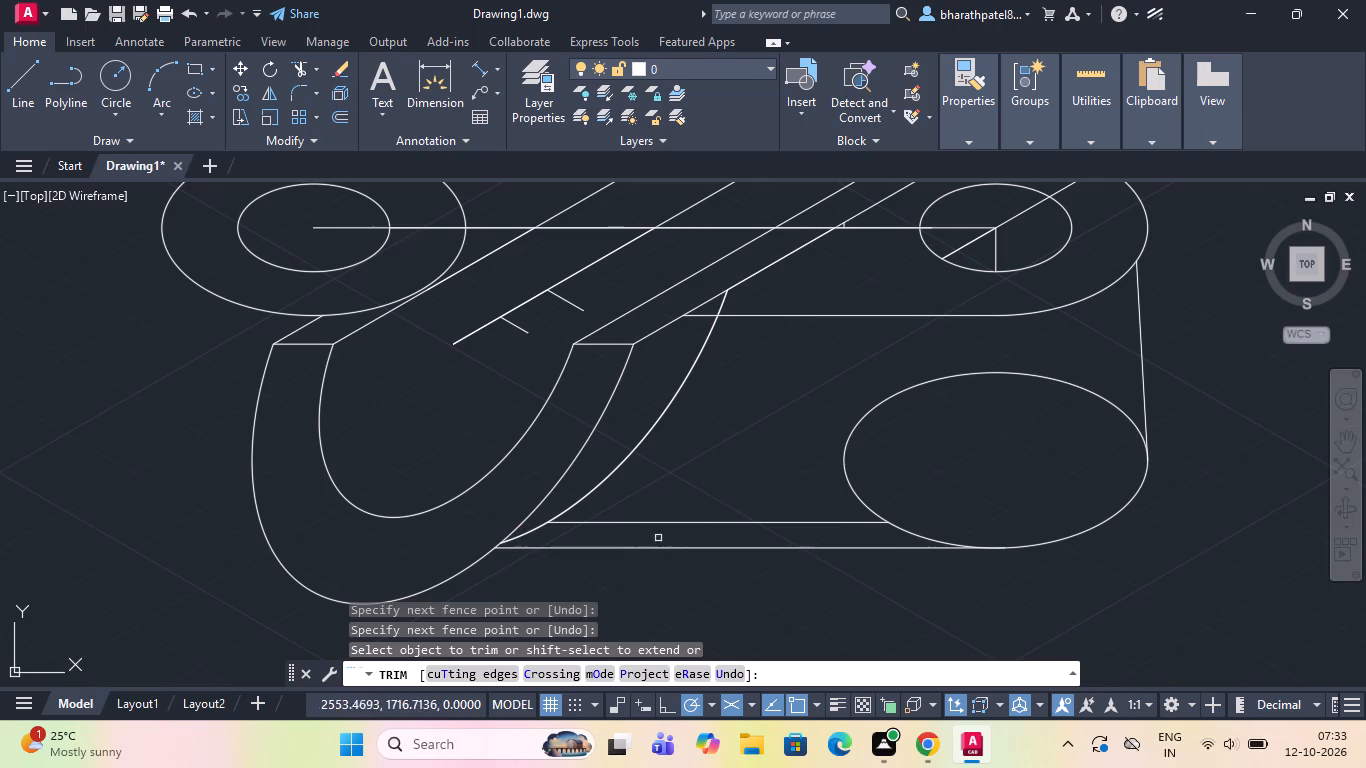
pyautogui.click(733, 521)
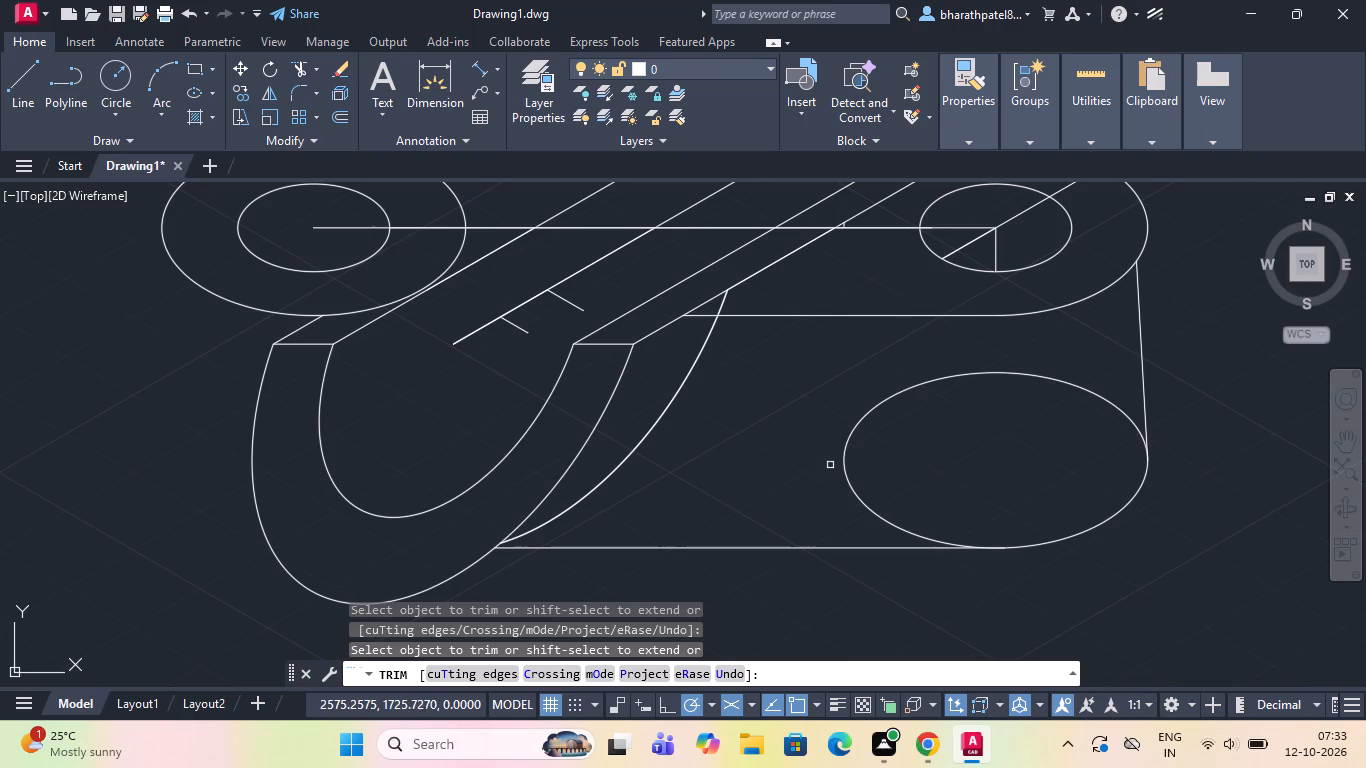
# Trim away the remaining upper portion of the lower isocircle, keeping only its rounded bottom corner arc.
pyautogui.click(964, 376)
pyautogui.scroll(-2, 936, 426)
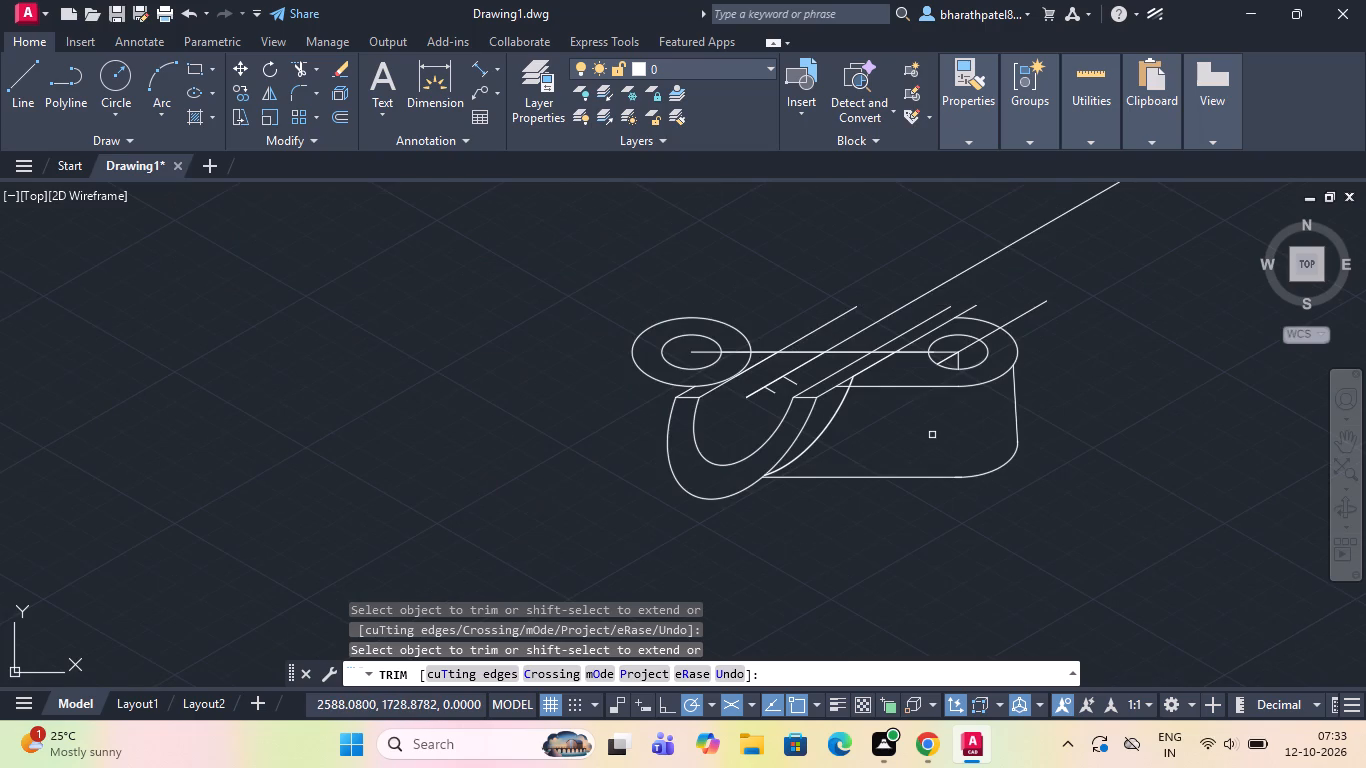
pyautogui.scroll(3, 932, 435)
pyautogui.scroll(-2, 931, 434)
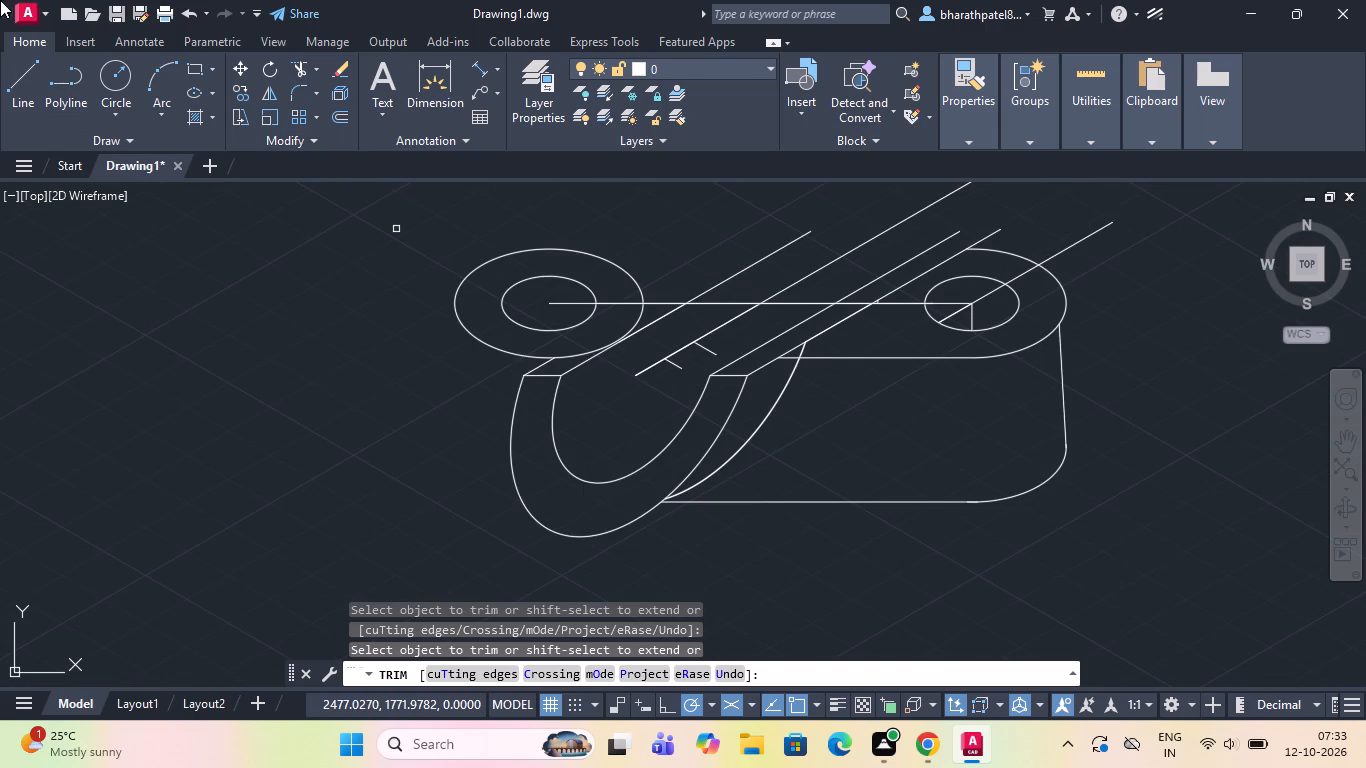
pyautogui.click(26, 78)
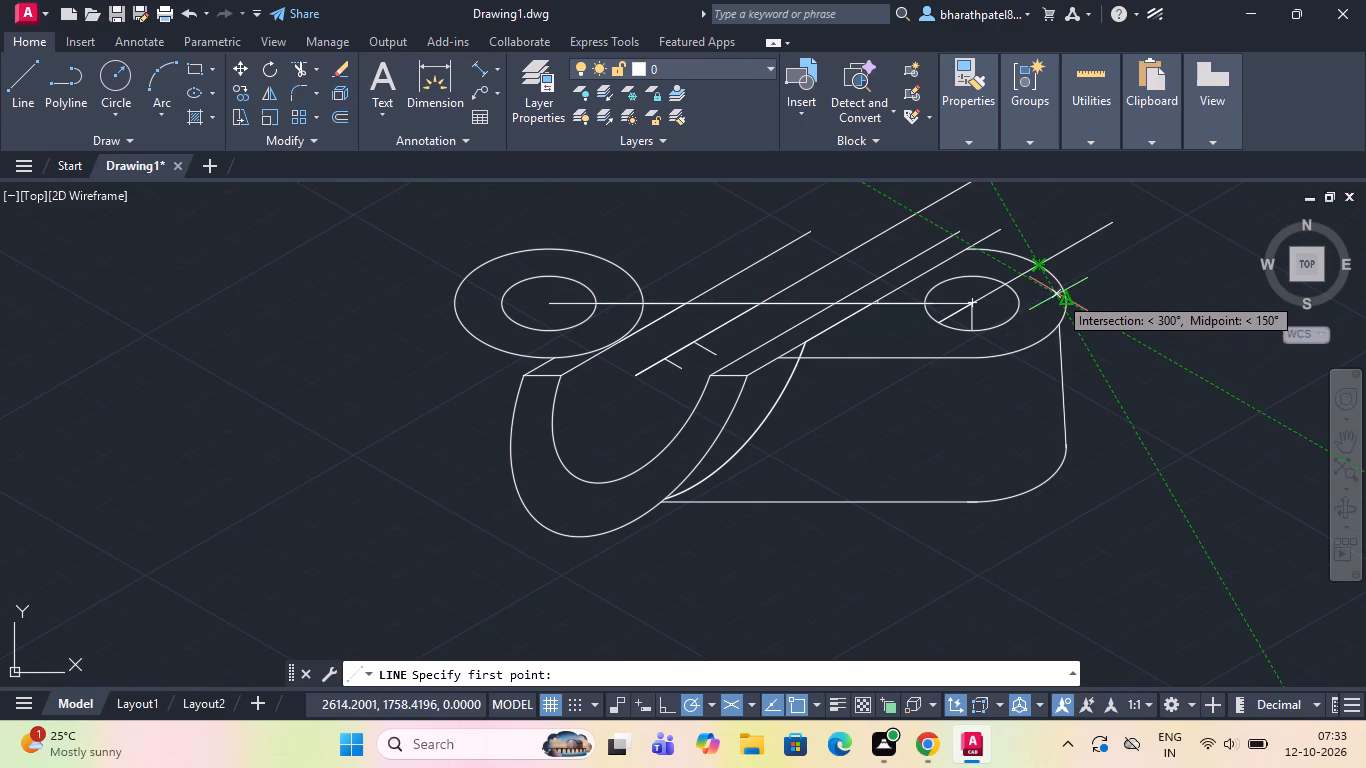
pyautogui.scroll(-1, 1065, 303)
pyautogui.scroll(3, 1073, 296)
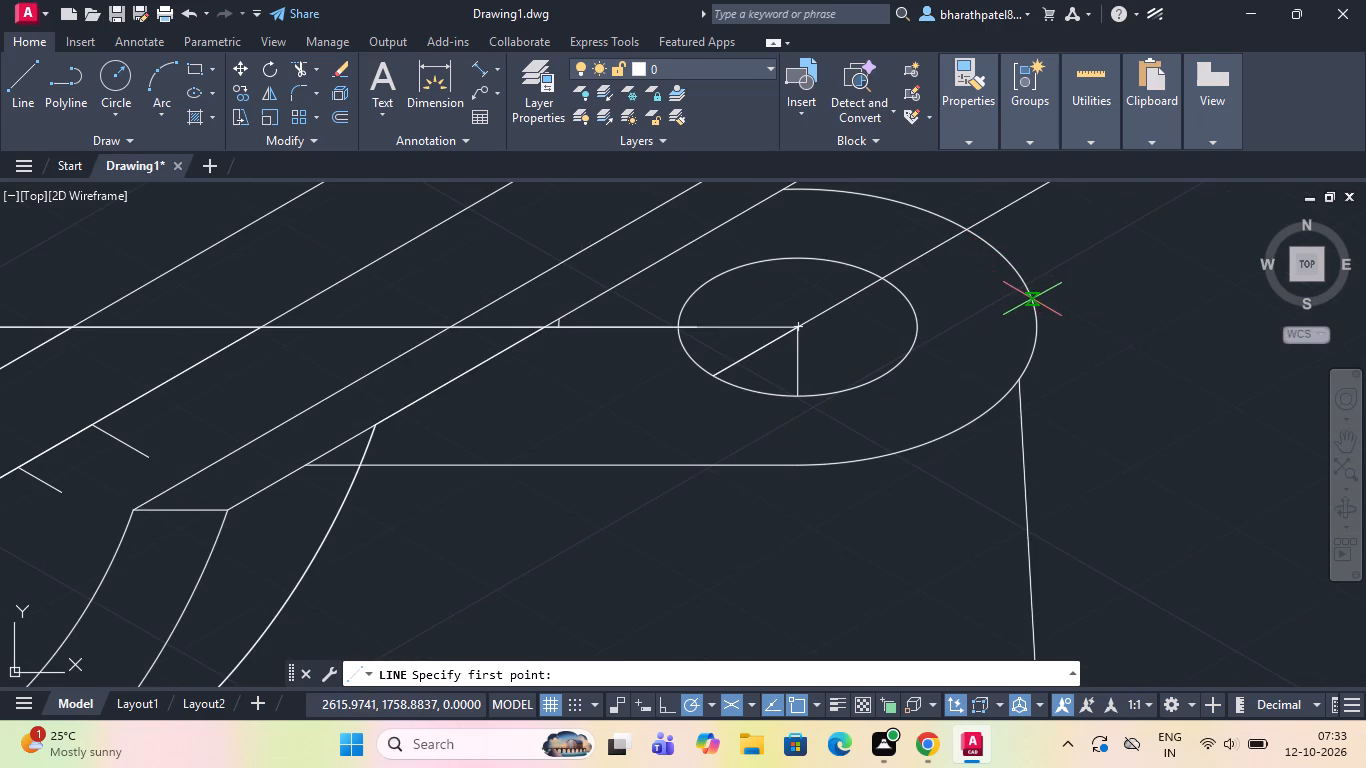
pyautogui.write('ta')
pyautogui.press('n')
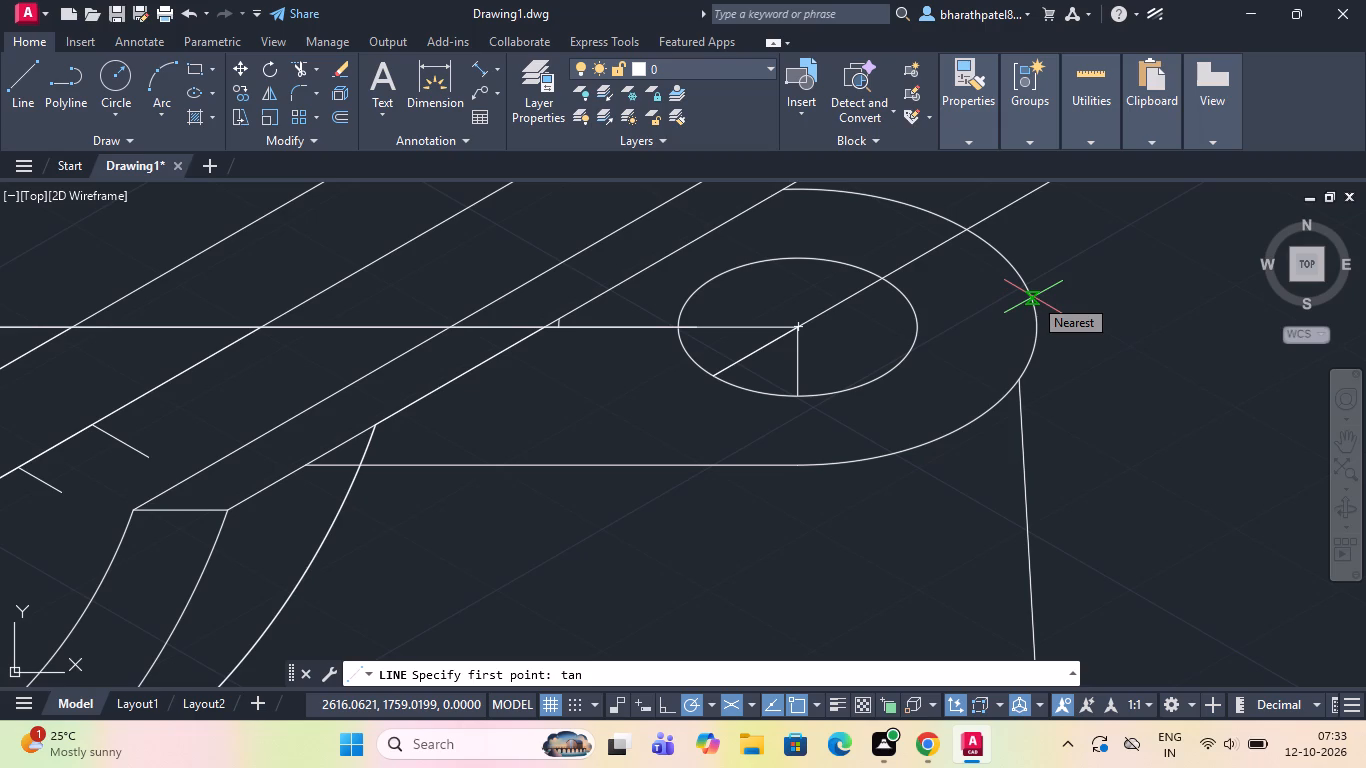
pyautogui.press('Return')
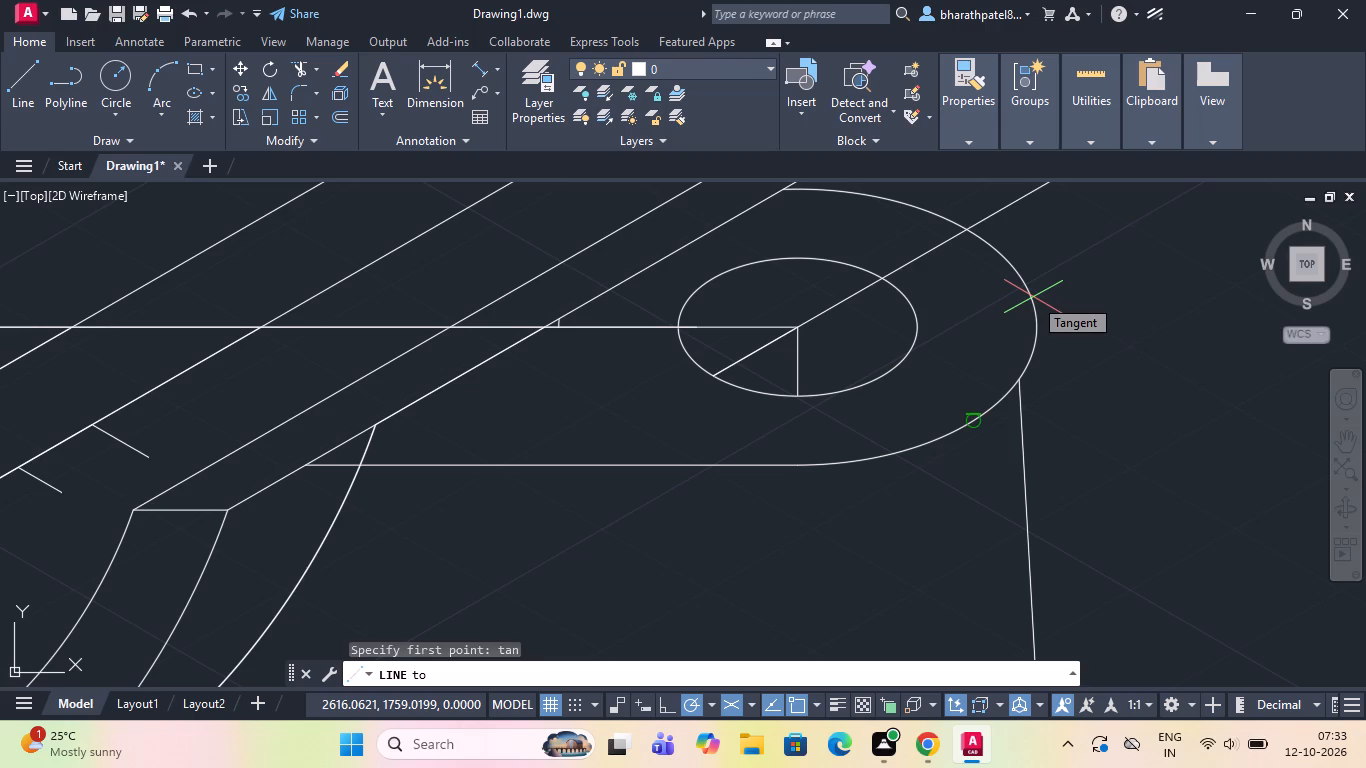
# Draw a vertical edge about 30 units long from the upper lug arc's rightmost point down to the lower corner arc.
pyautogui.click(14, 74)
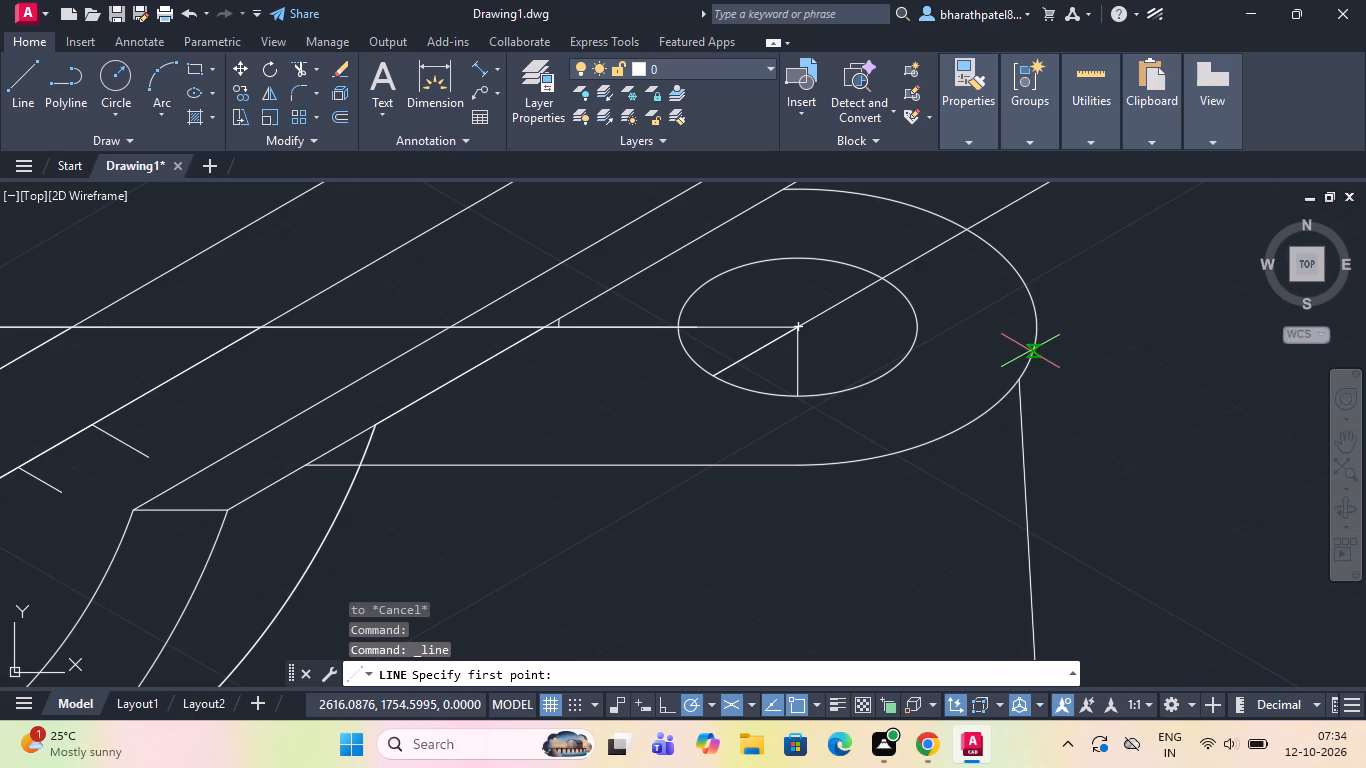
pyautogui.click(1034, 324)
pyautogui.scroll(-3, 1034, 323)
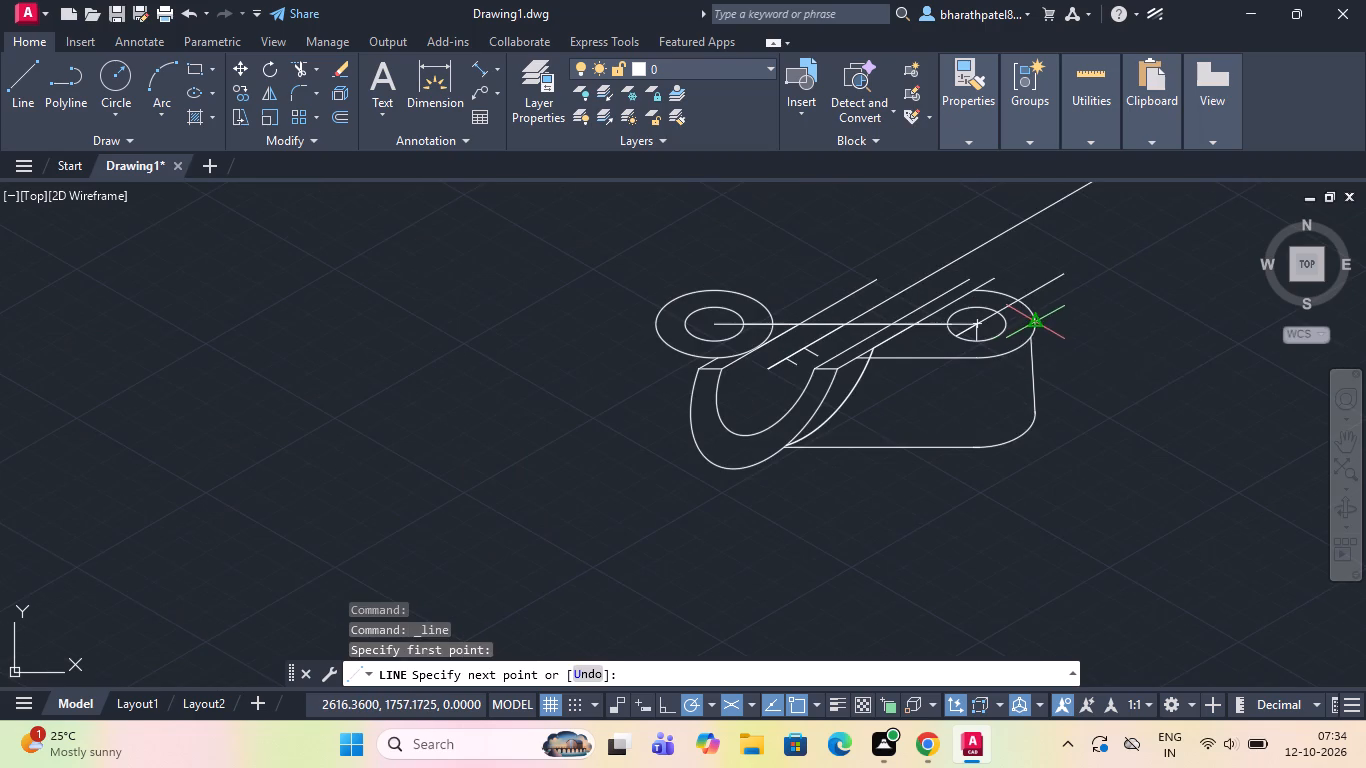
pyautogui.scroll(3, 1043, 418)
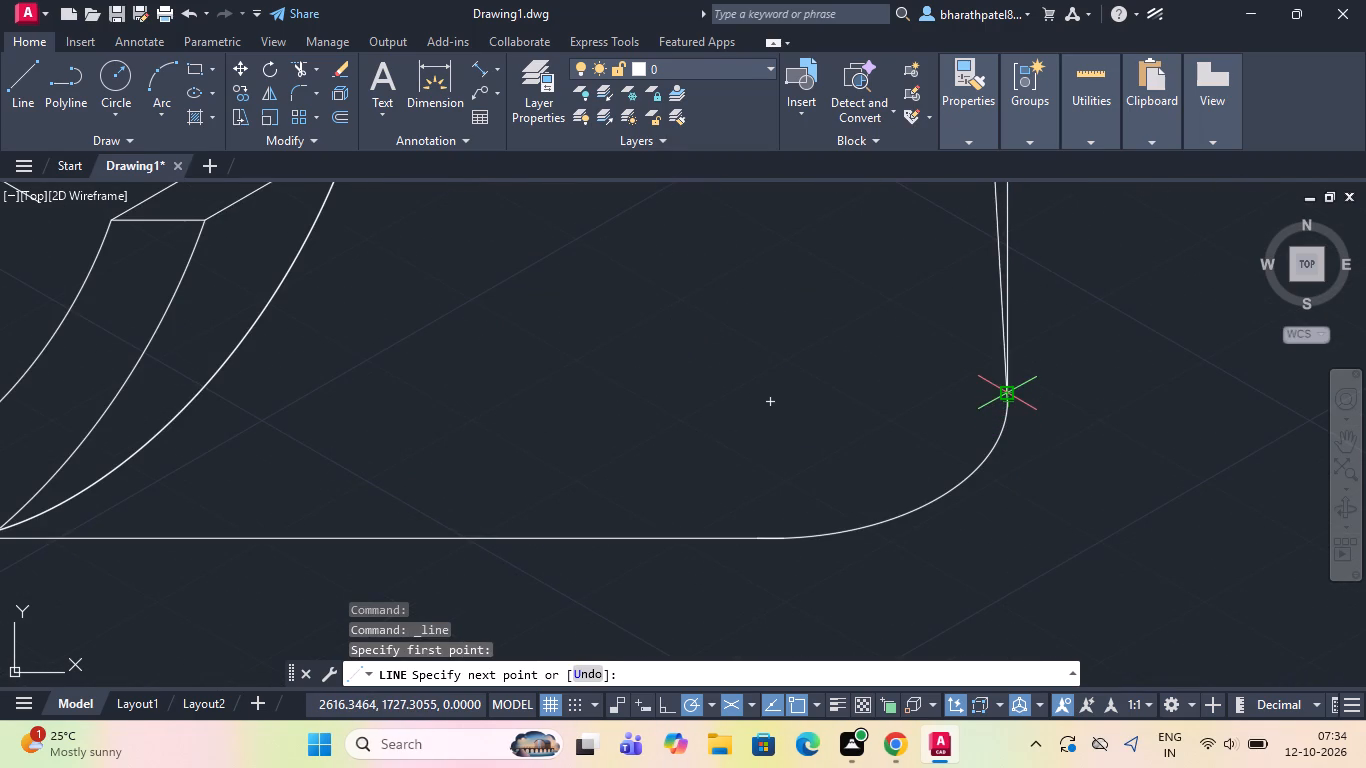
pyautogui.click(1003, 391)
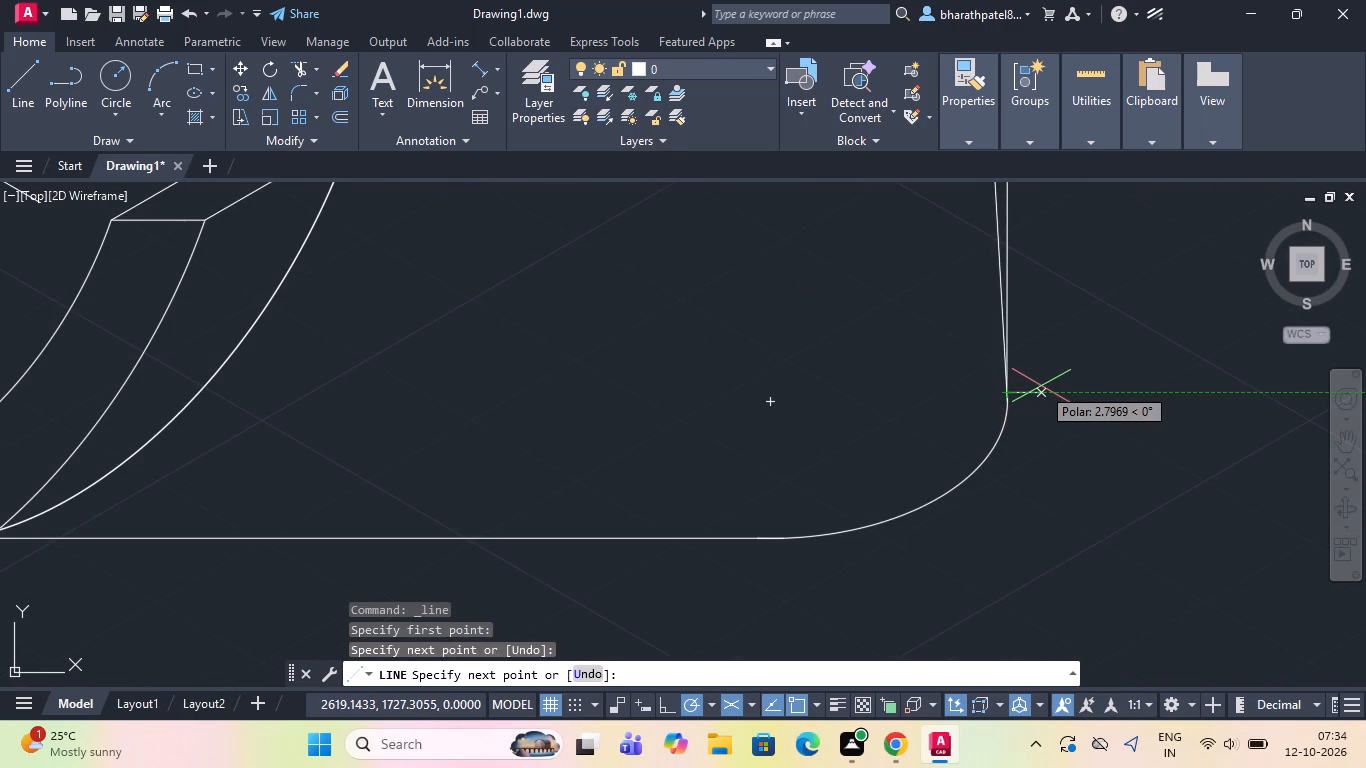
pyautogui.press('Escape')
# Trim away the old slanted side line and the tiny leftover piece where the new vertical edge meets the lower corner arc.
pyautogui.scroll(-3, 1041, 386)
pyautogui.scroll(3, 1043, 315)
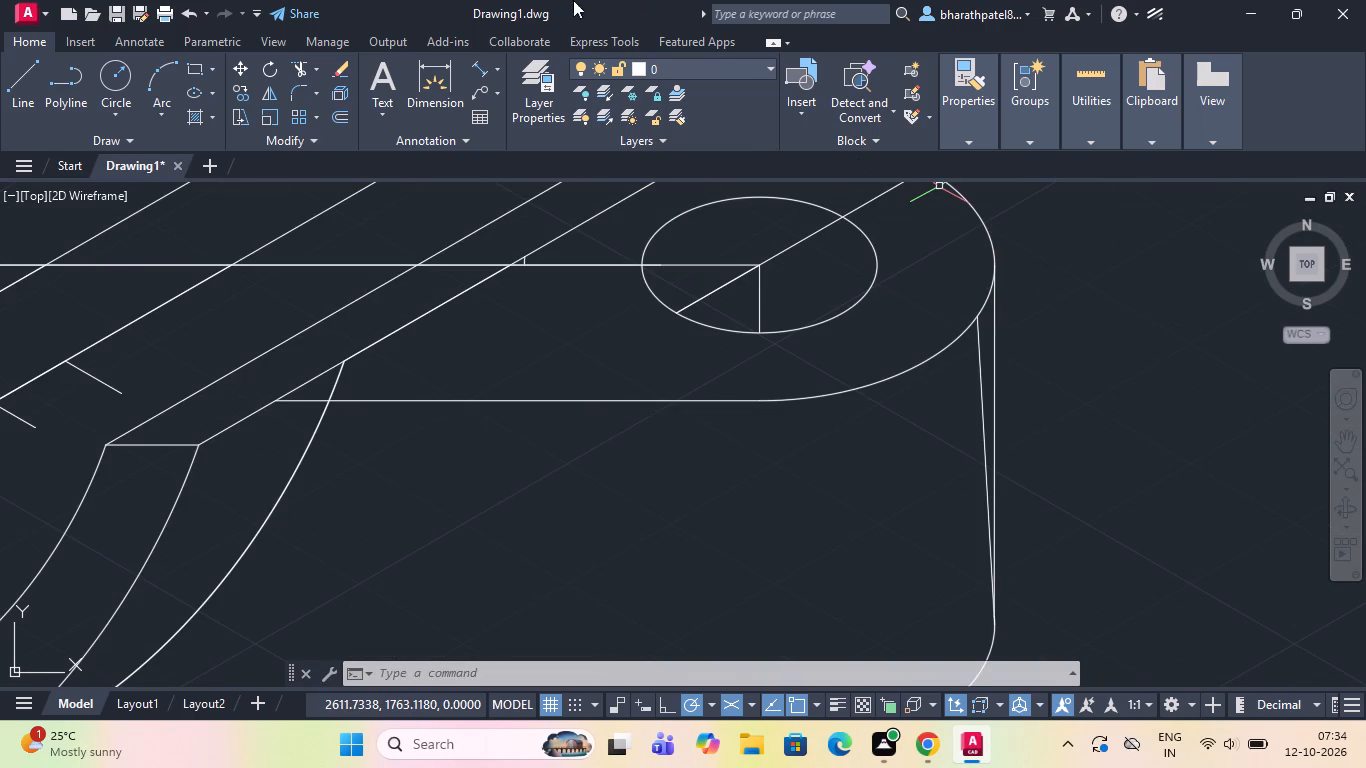
pyautogui.click(296, 60)
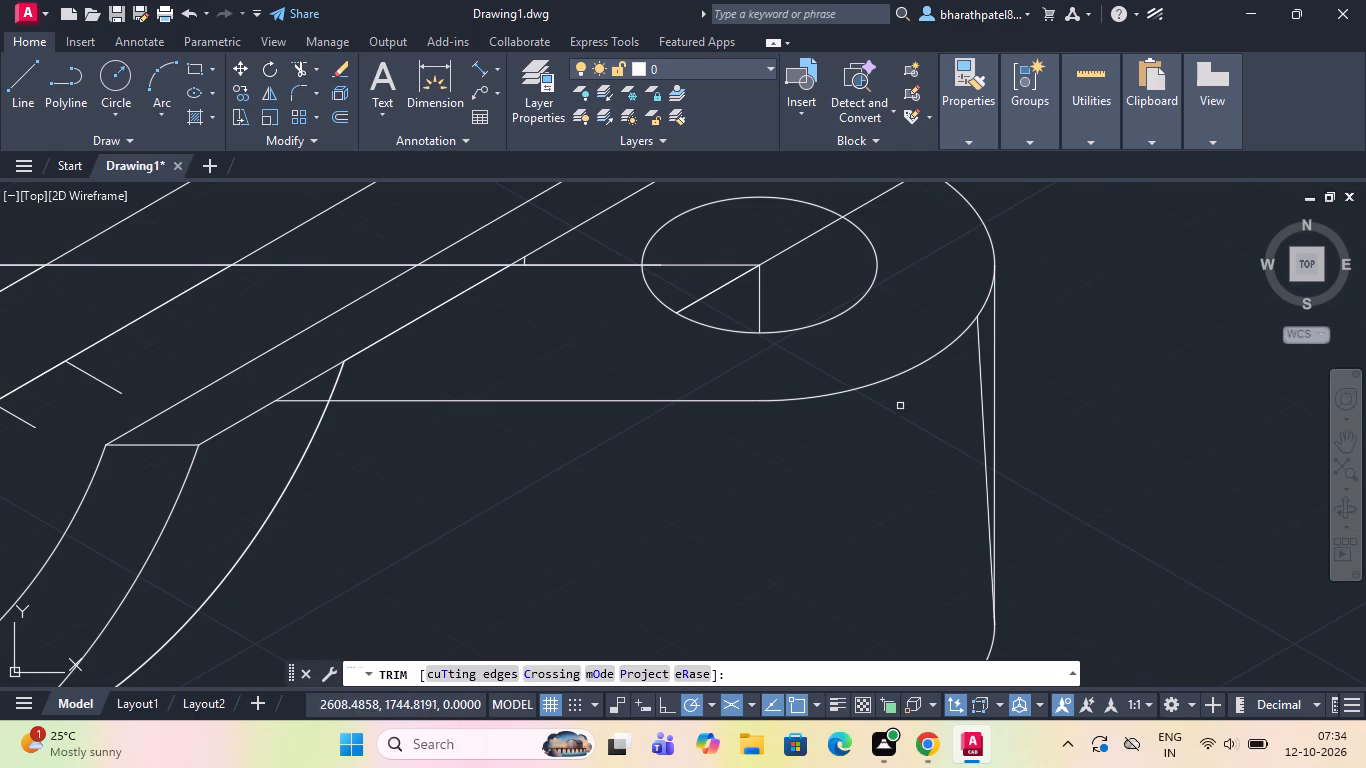
pyautogui.click(980, 390)
pyautogui.scroll(-1, 980, 390)
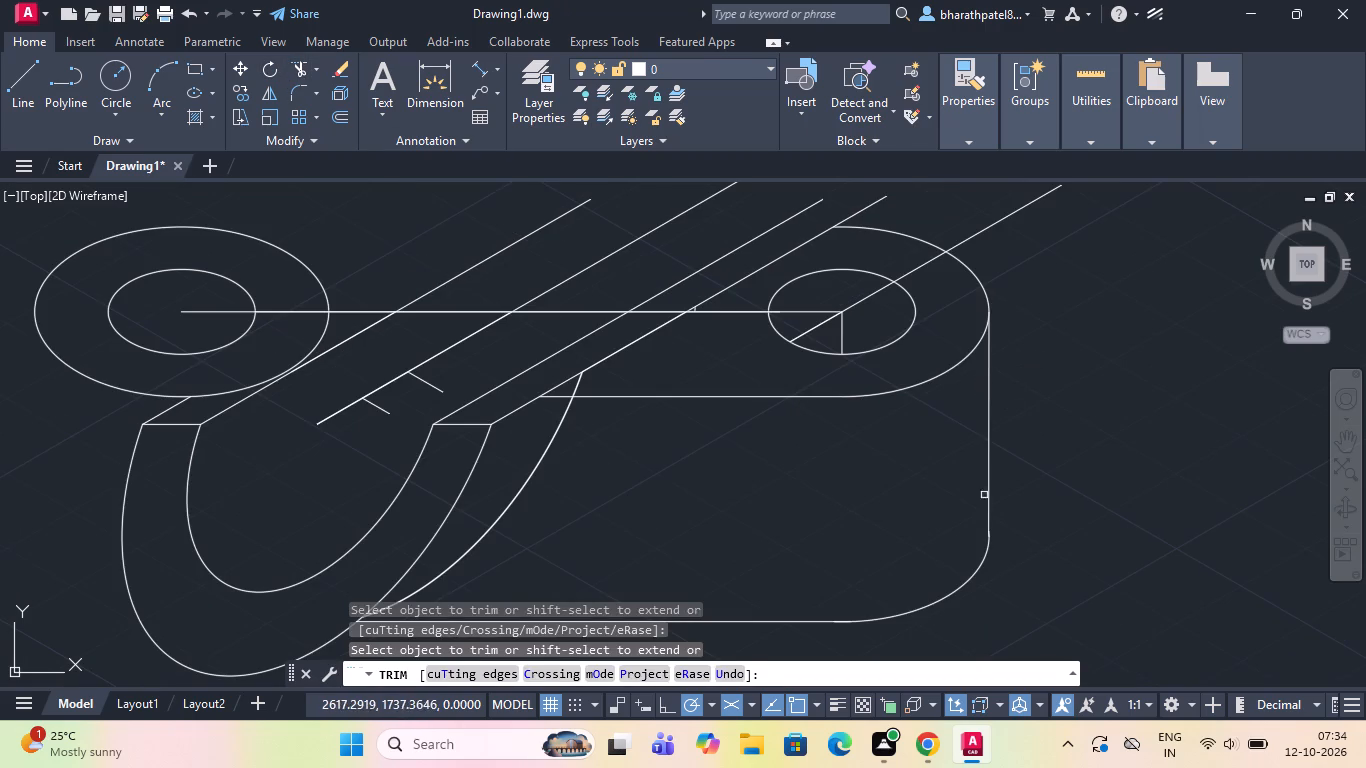
pyautogui.scroll(3, 981, 508)
pyautogui.scroll(-3, 981, 506)
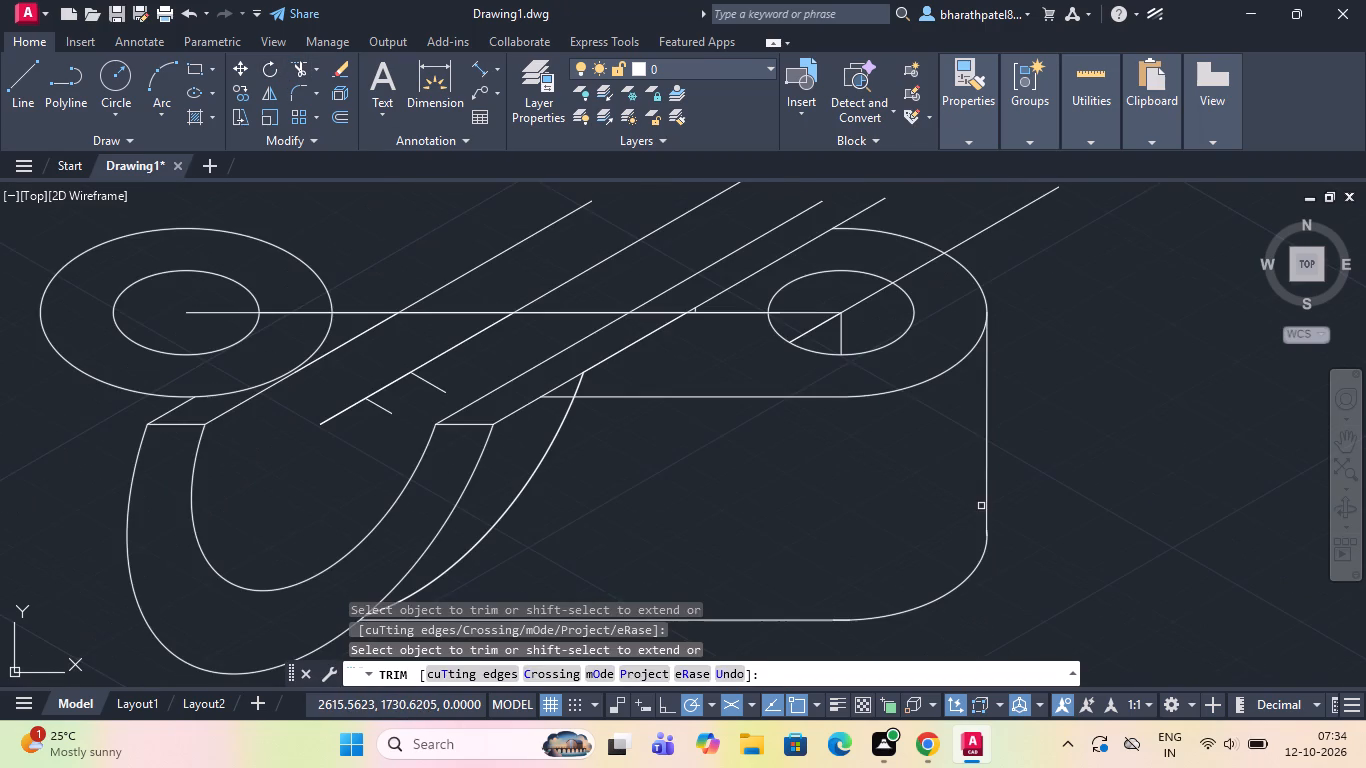
pyautogui.scroll(5, 991, 534)
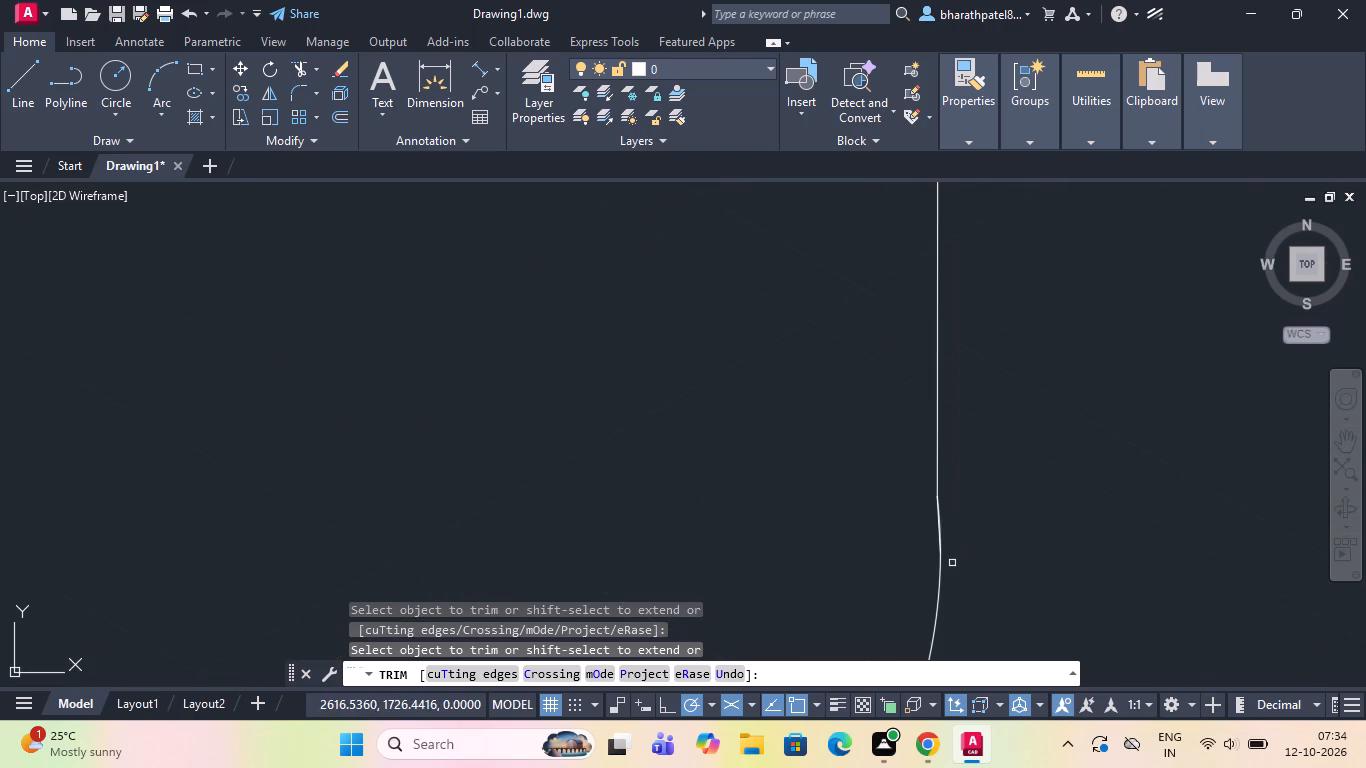
pyautogui.scroll(3, 946, 565)
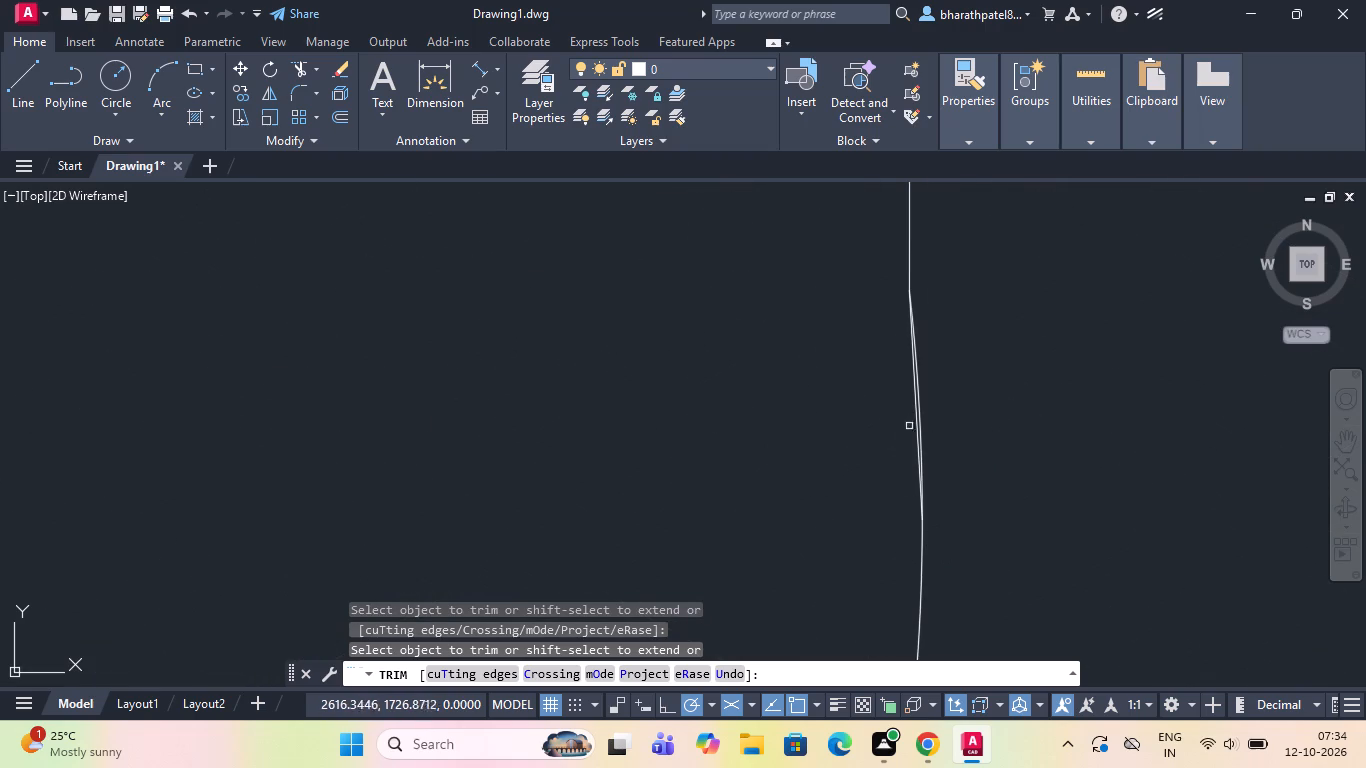
pyautogui.click(919, 416)
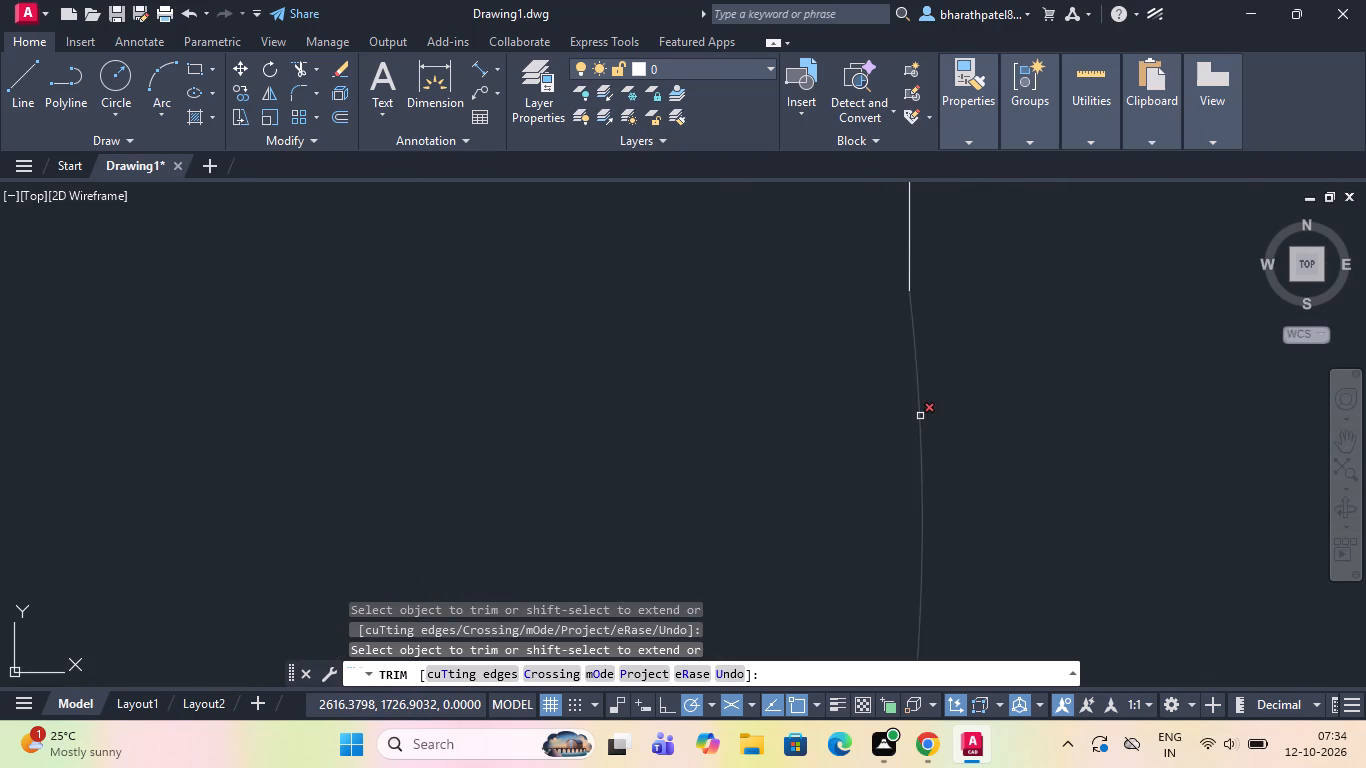
pyautogui.scroll(-4, 1024, 429)
pyautogui.scroll(-2, 920, 431)
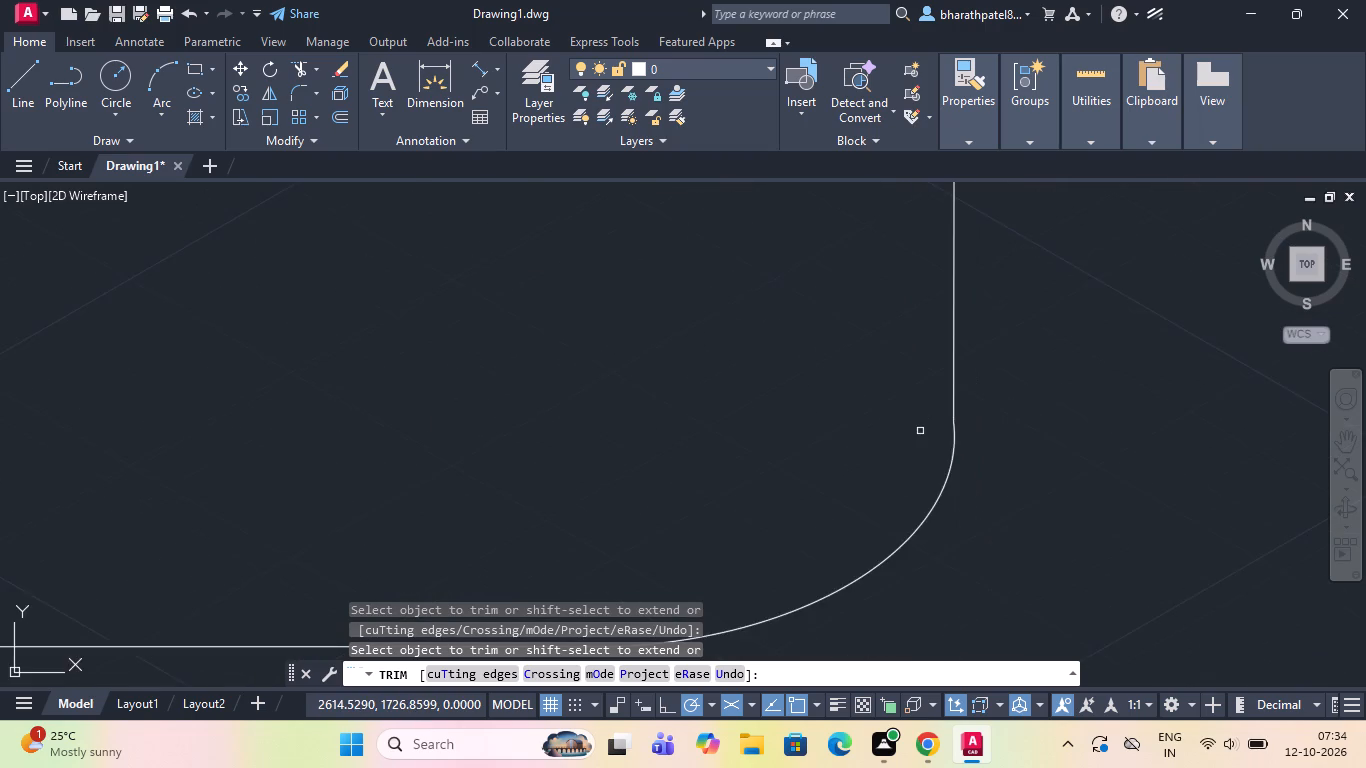
pyautogui.scroll(-2, 920, 431)
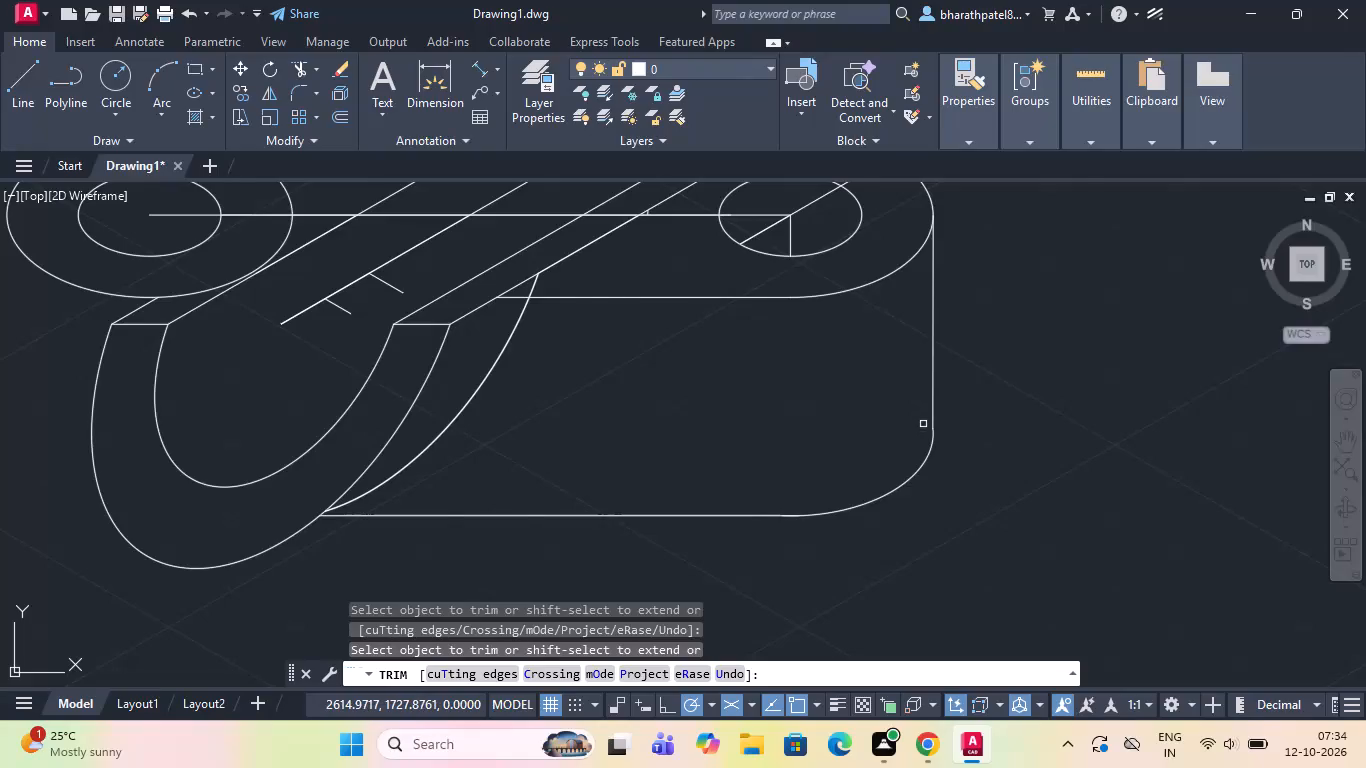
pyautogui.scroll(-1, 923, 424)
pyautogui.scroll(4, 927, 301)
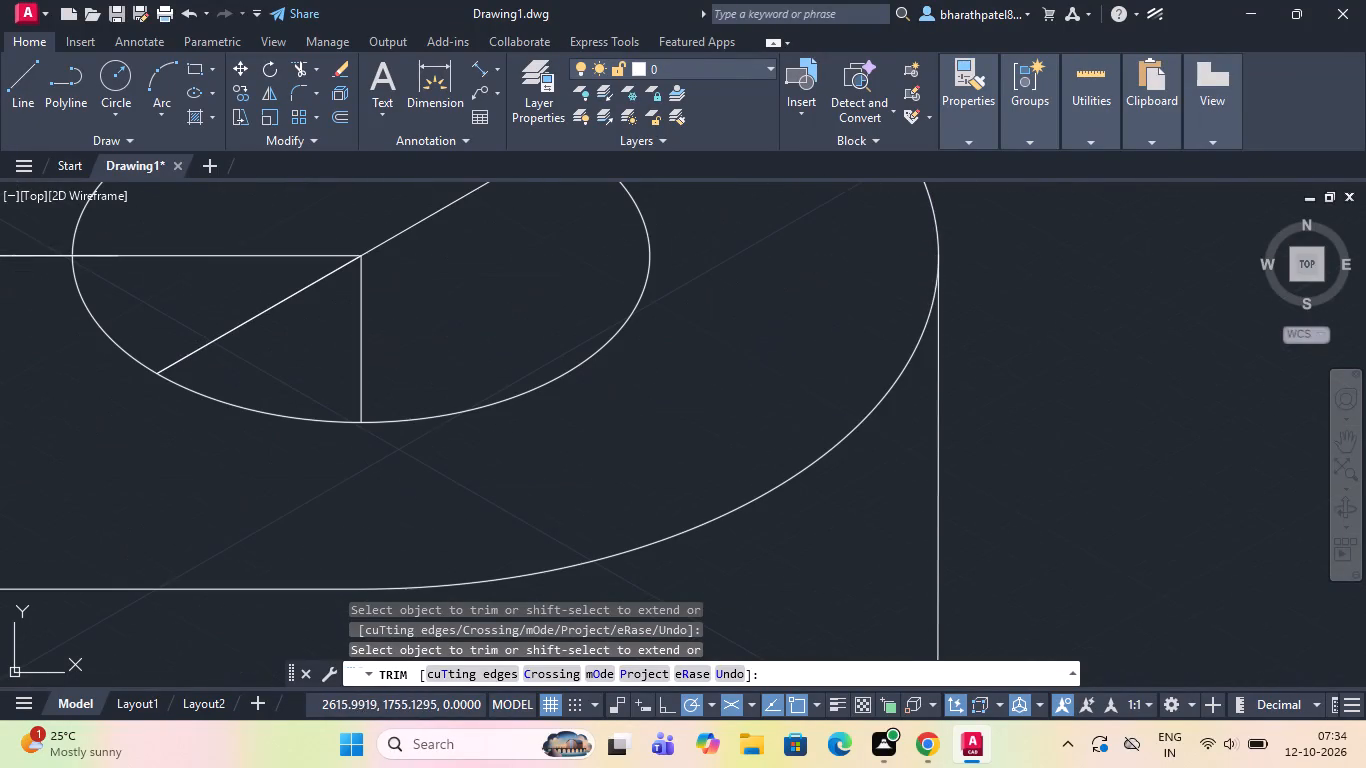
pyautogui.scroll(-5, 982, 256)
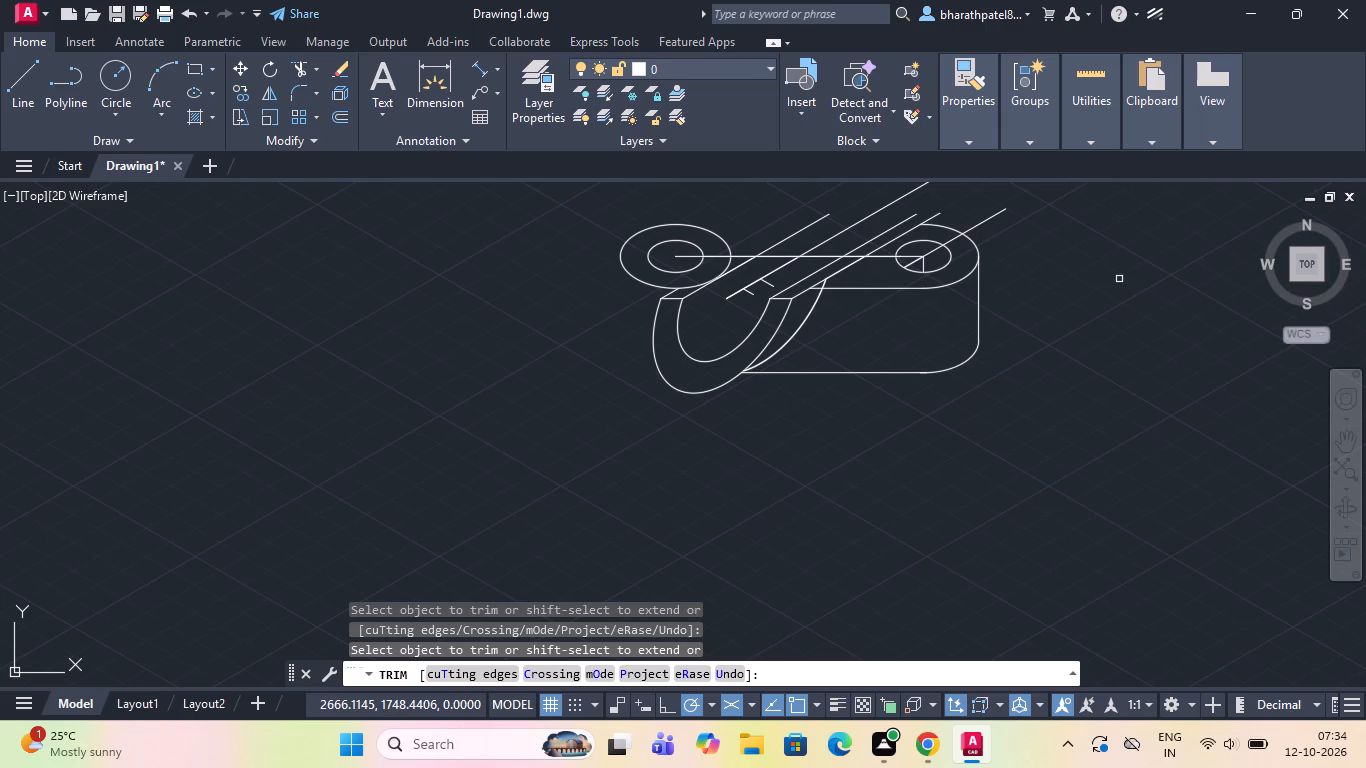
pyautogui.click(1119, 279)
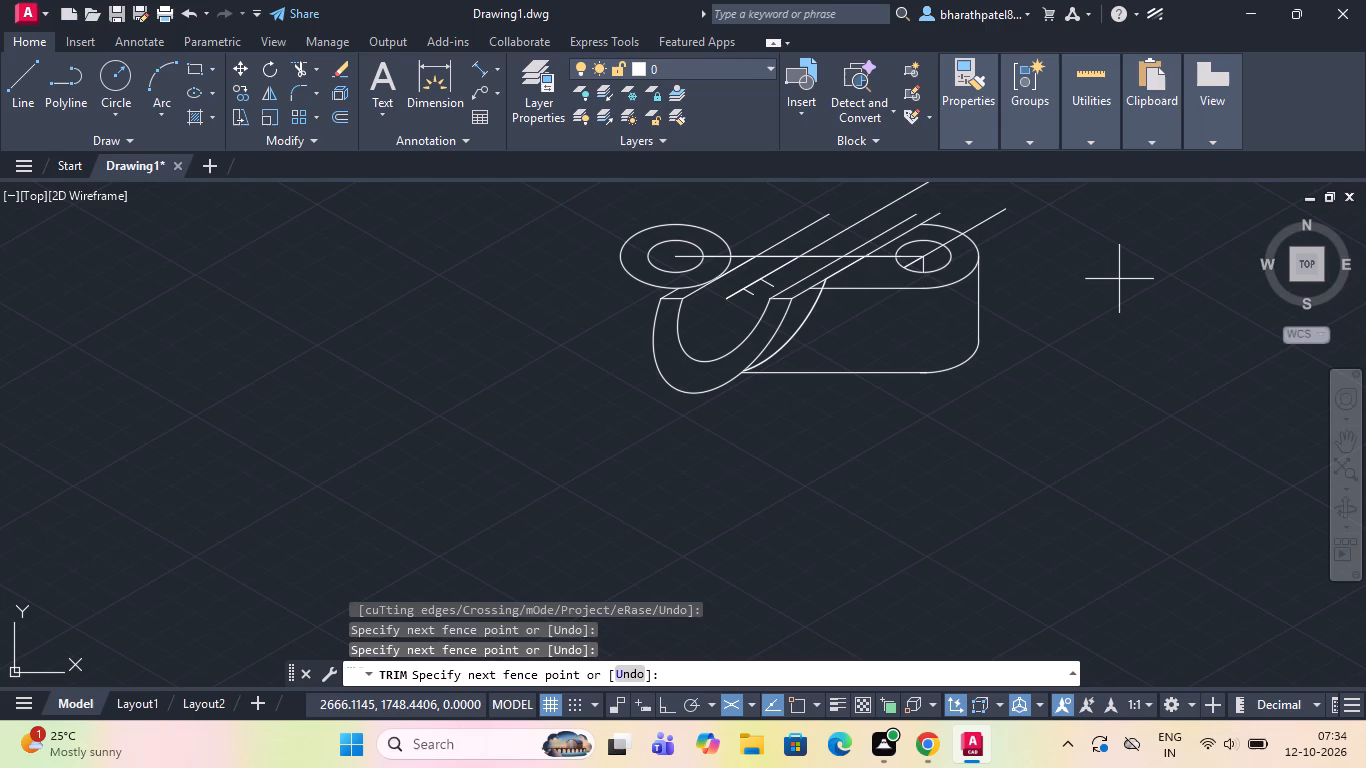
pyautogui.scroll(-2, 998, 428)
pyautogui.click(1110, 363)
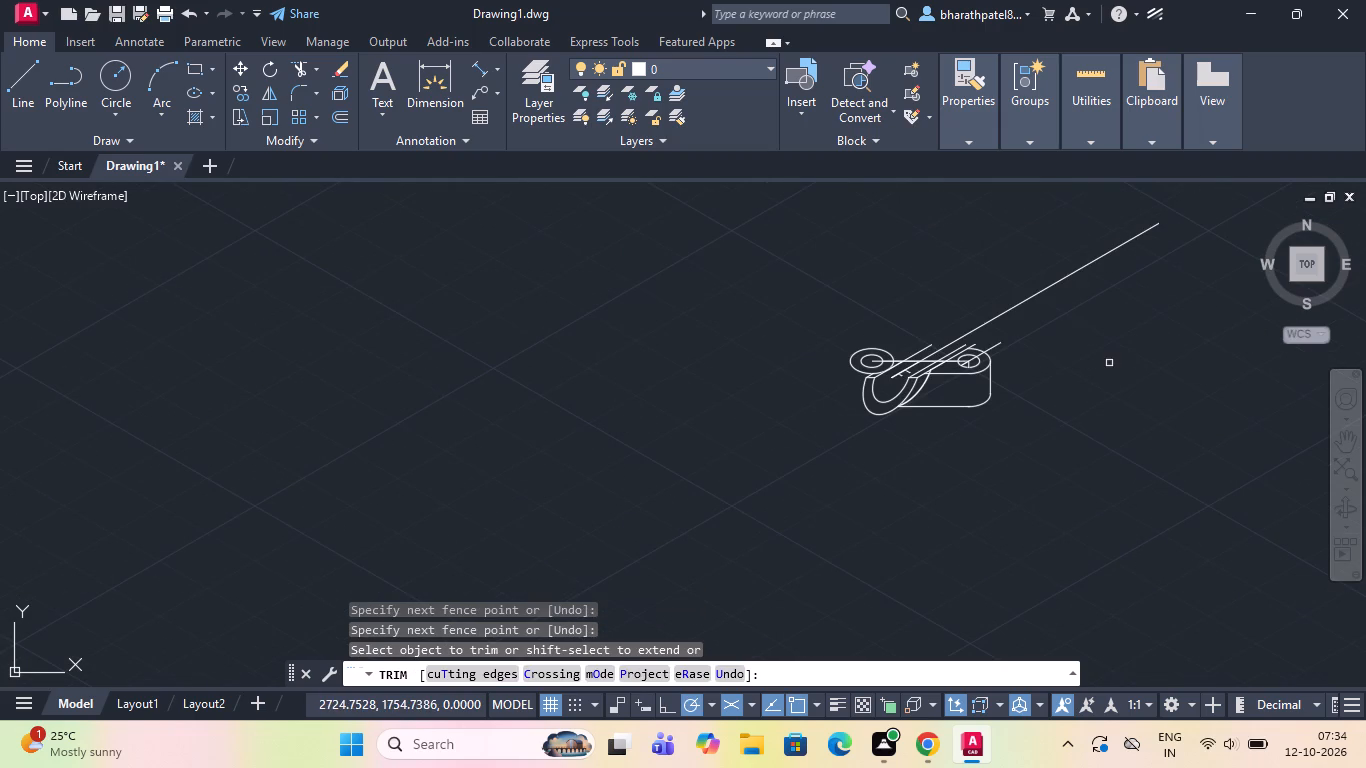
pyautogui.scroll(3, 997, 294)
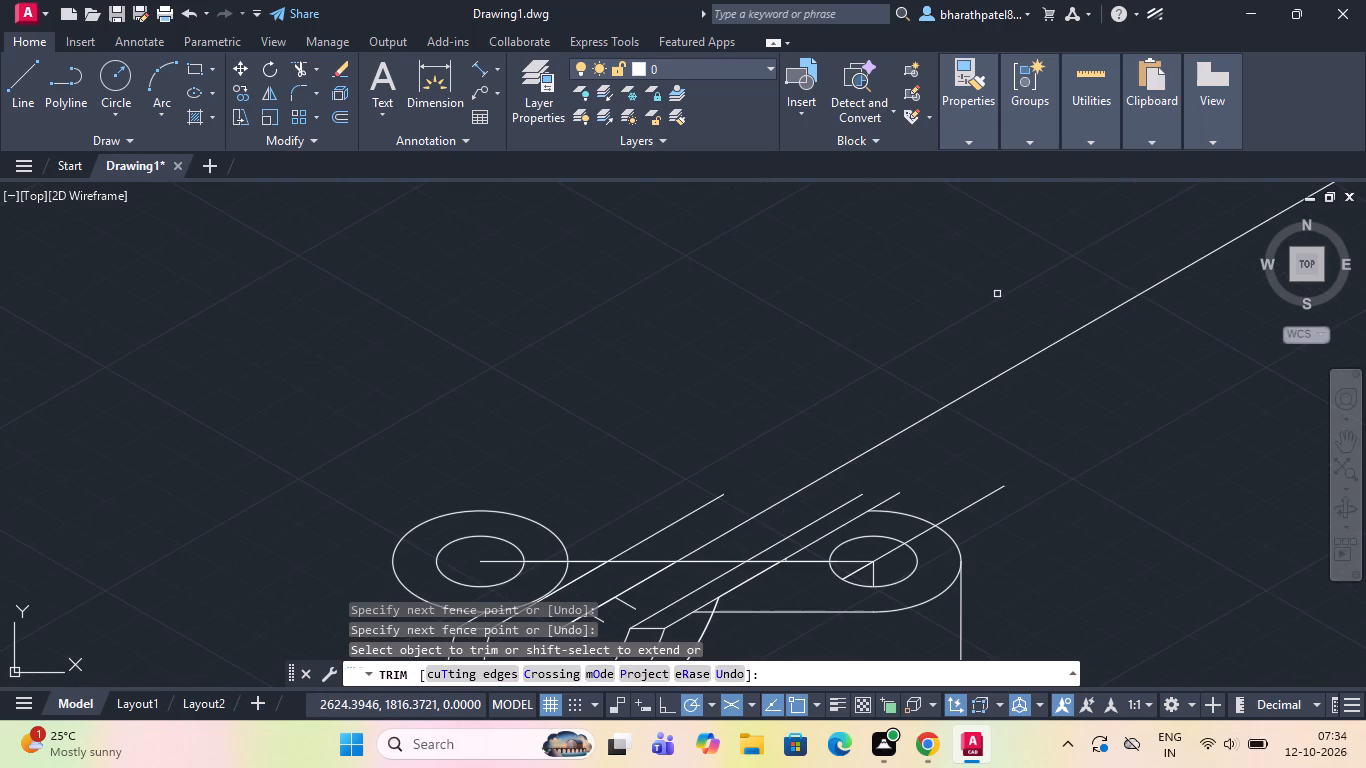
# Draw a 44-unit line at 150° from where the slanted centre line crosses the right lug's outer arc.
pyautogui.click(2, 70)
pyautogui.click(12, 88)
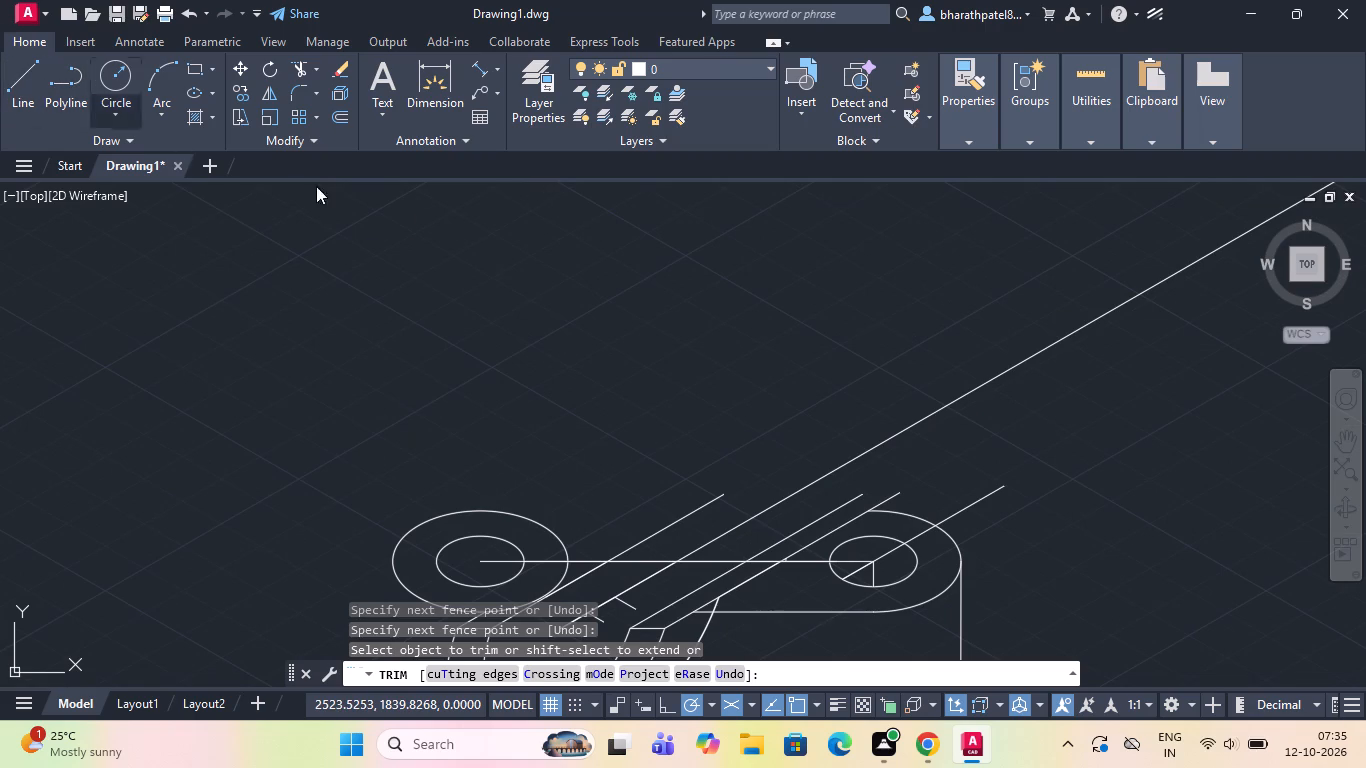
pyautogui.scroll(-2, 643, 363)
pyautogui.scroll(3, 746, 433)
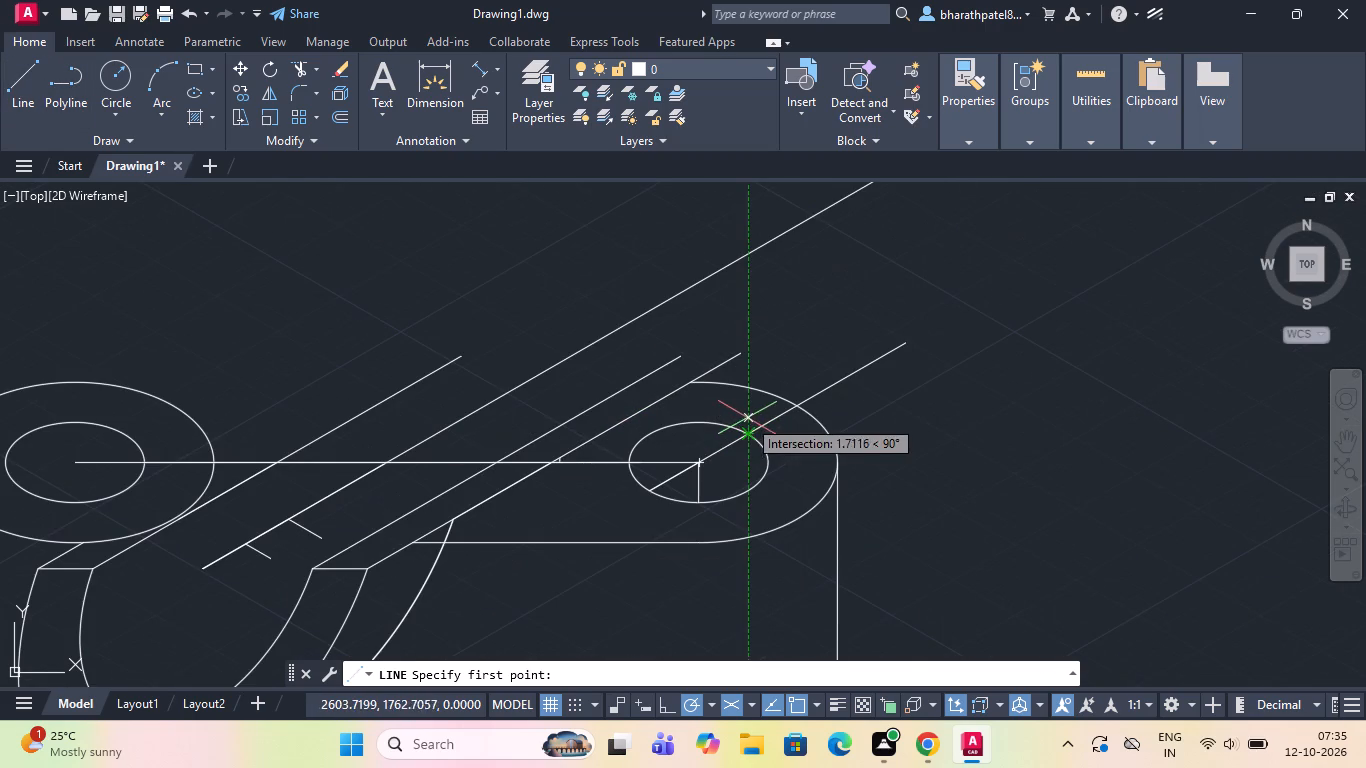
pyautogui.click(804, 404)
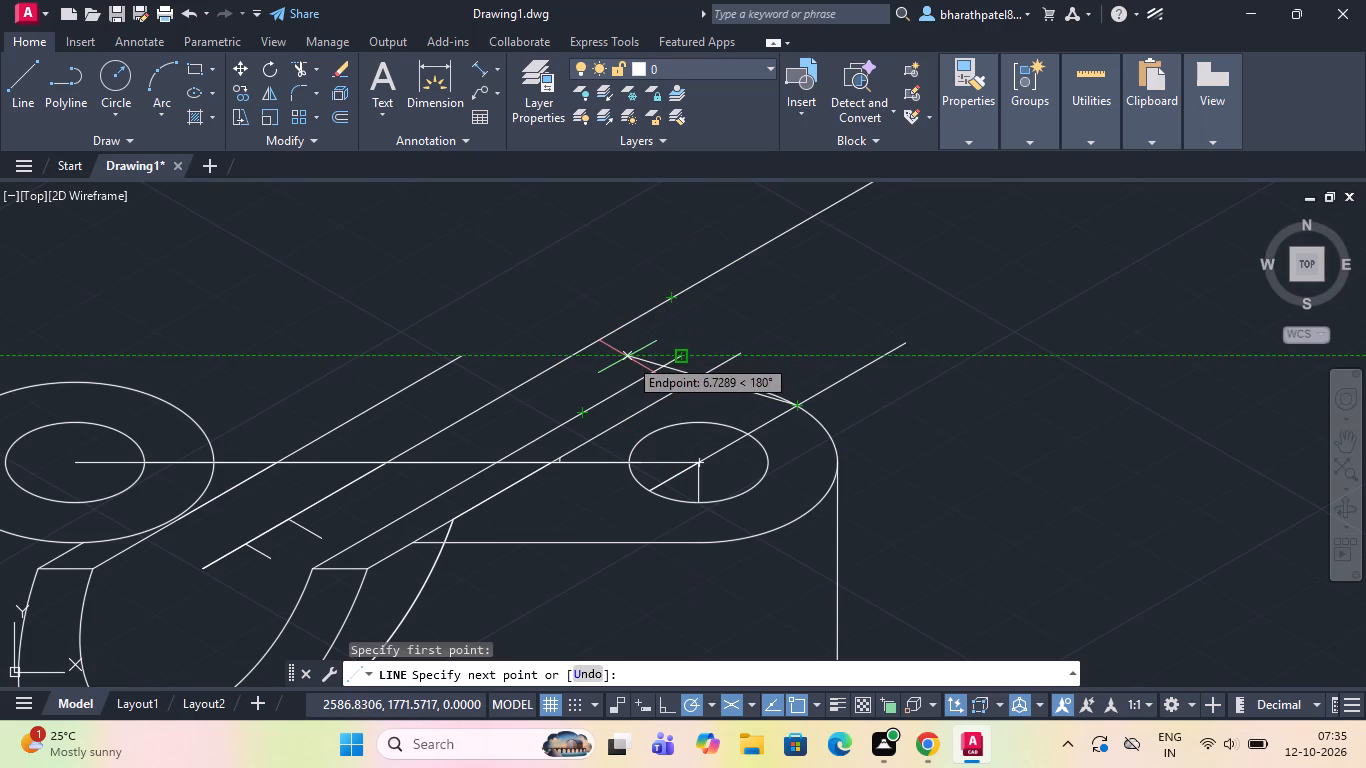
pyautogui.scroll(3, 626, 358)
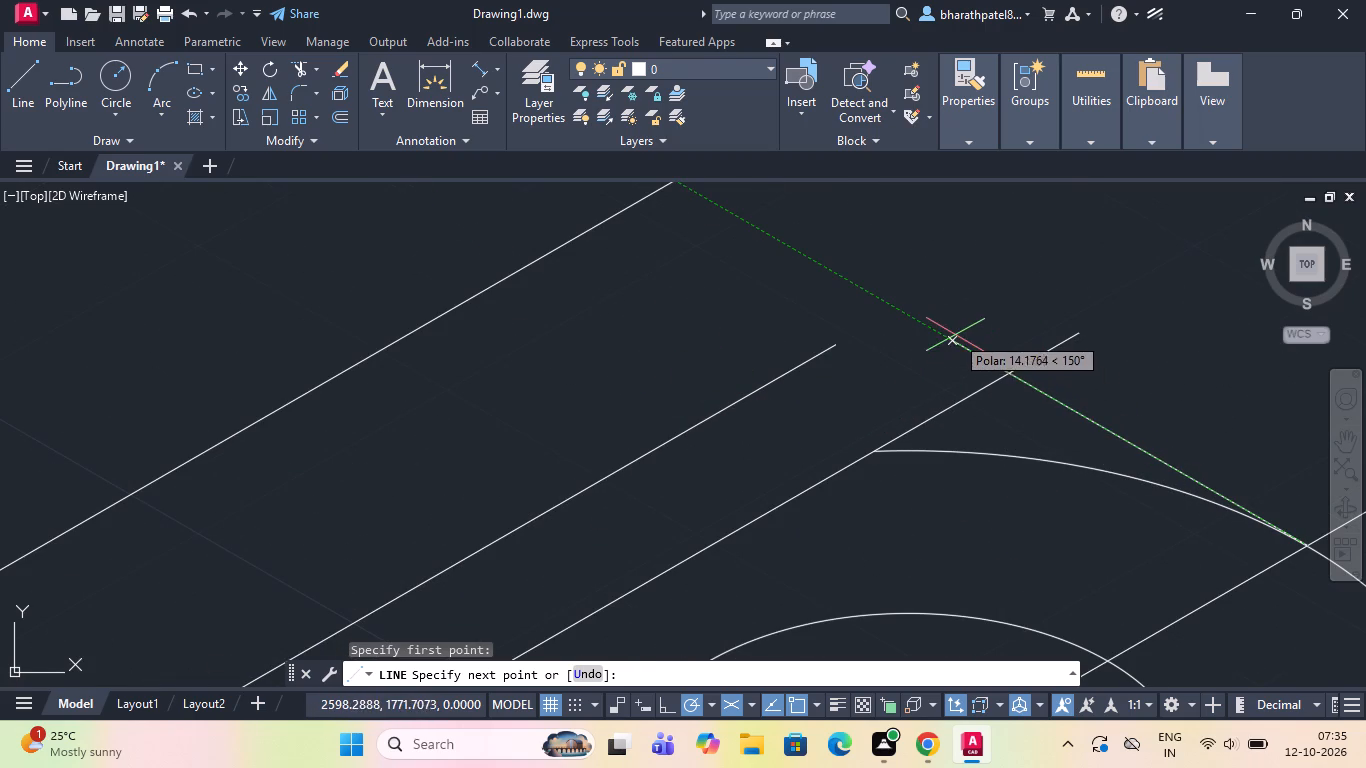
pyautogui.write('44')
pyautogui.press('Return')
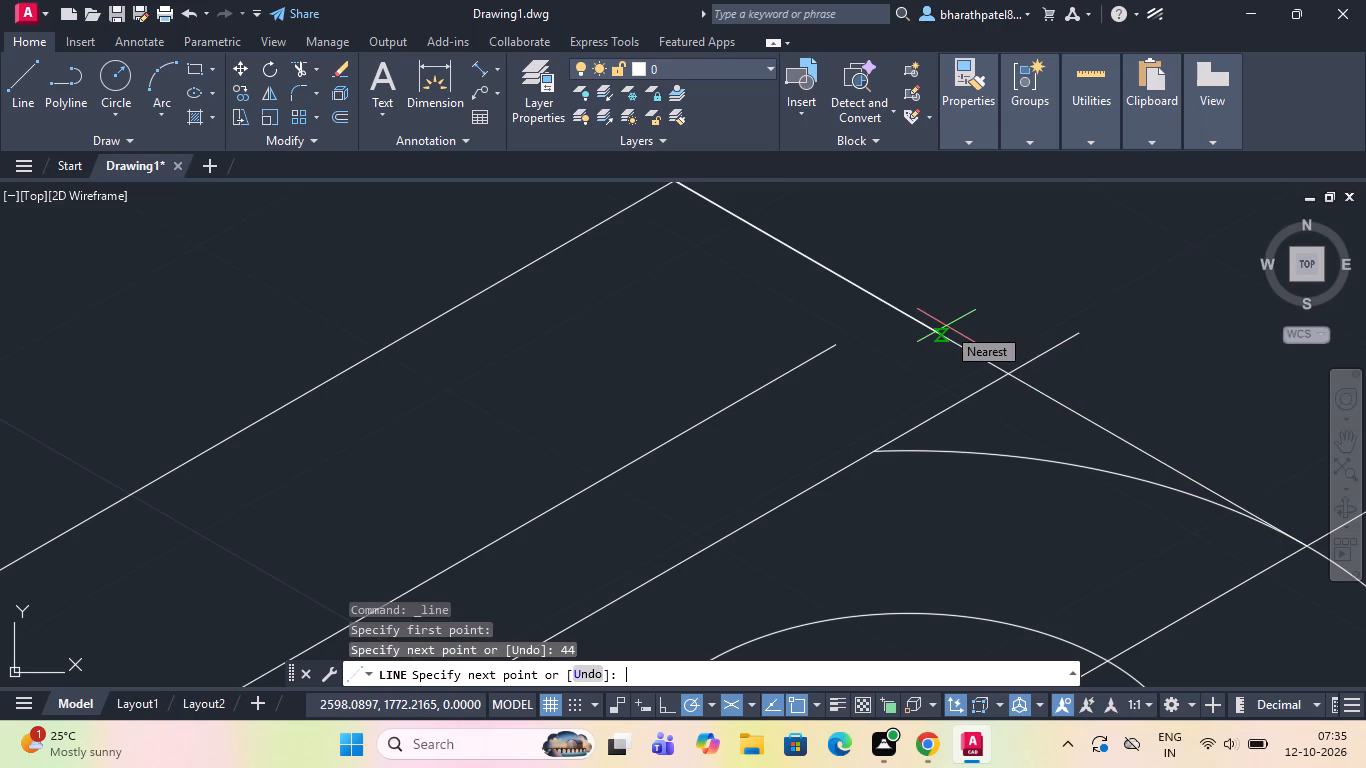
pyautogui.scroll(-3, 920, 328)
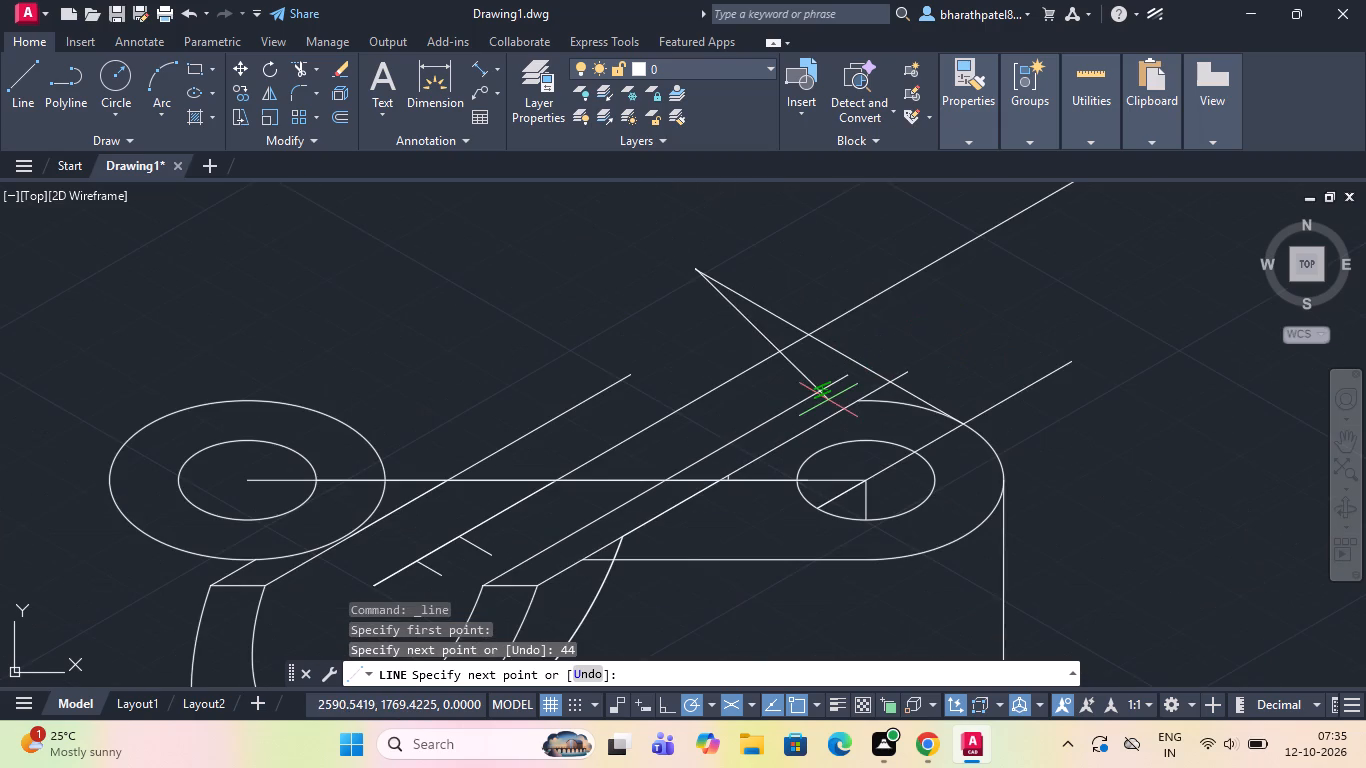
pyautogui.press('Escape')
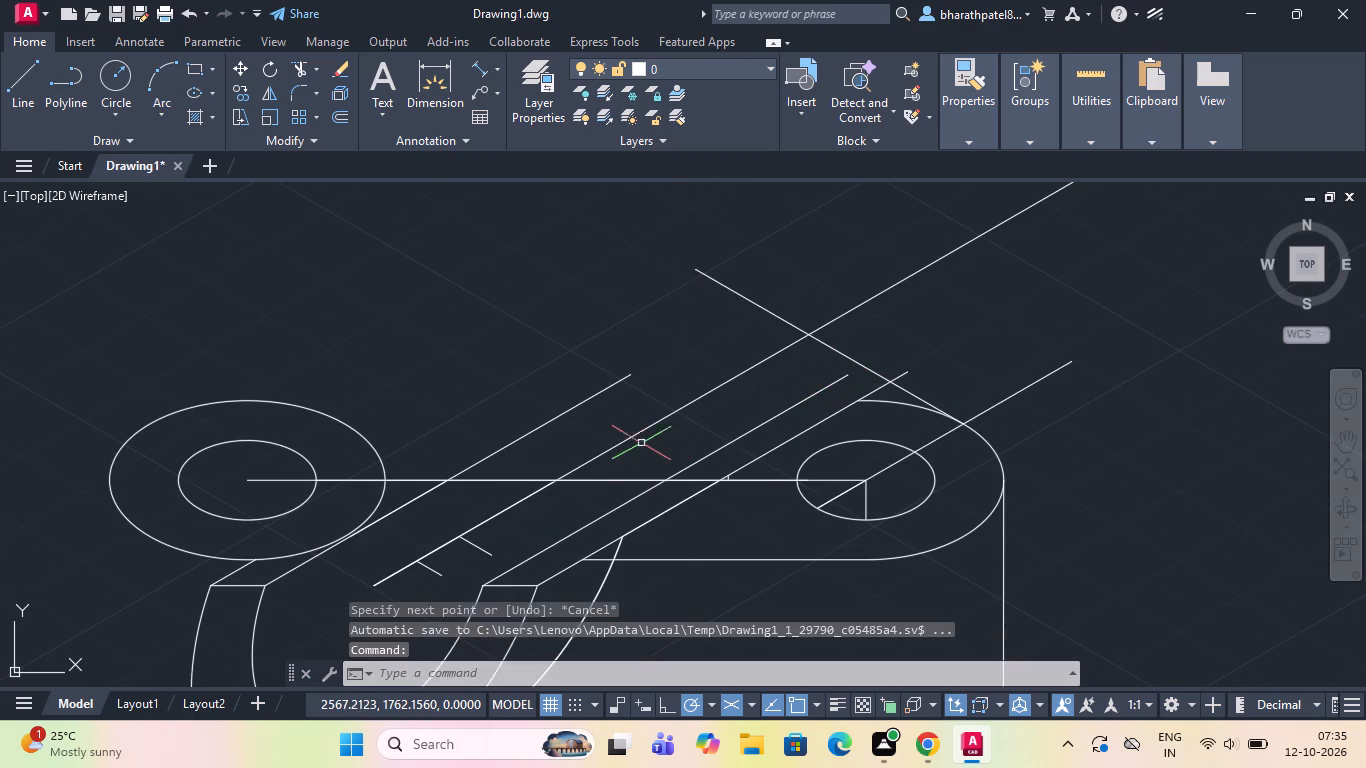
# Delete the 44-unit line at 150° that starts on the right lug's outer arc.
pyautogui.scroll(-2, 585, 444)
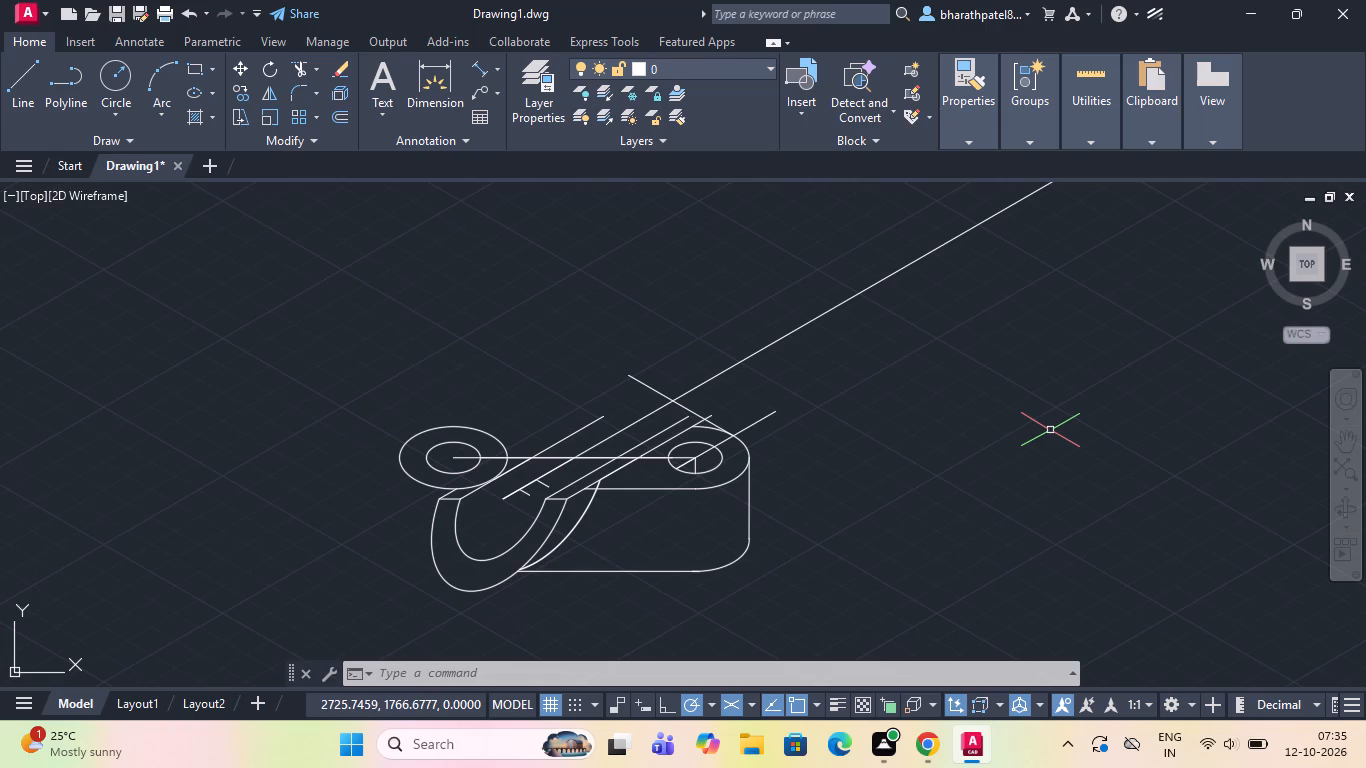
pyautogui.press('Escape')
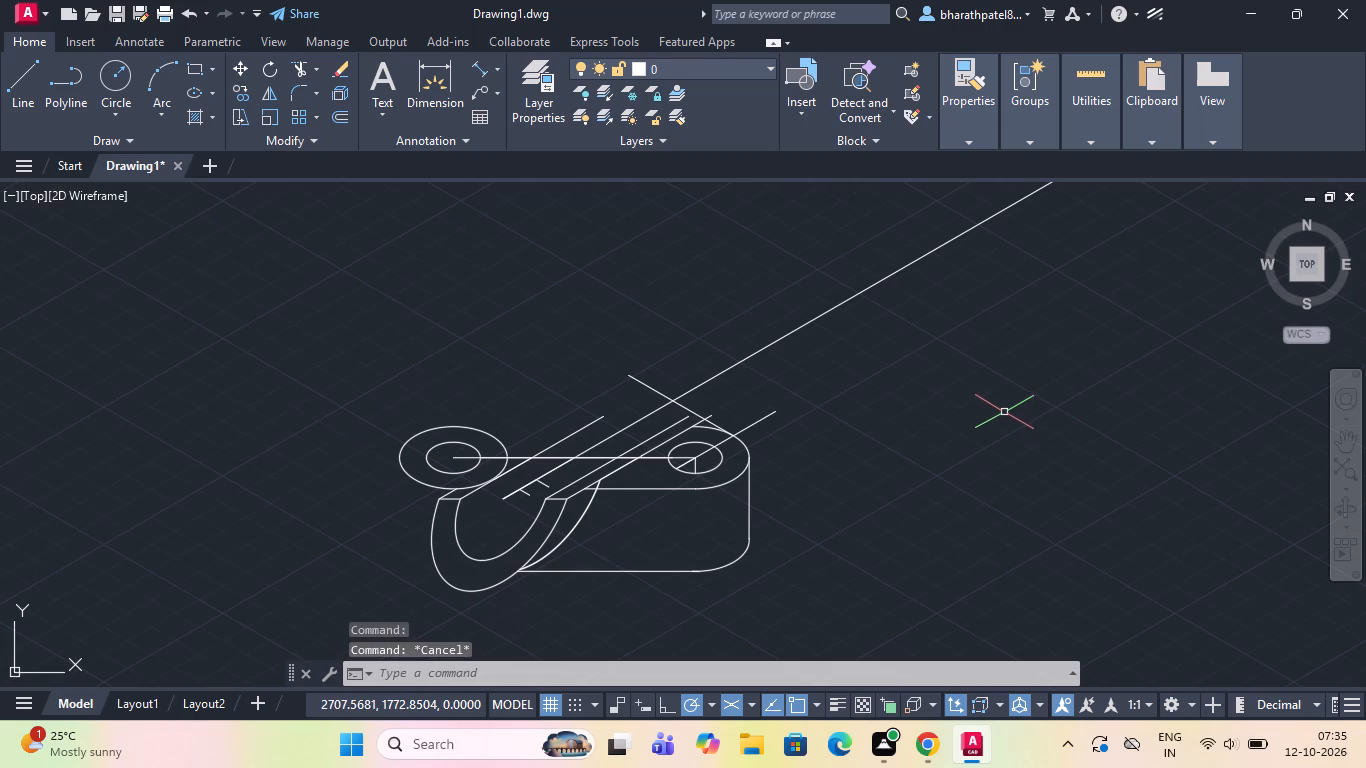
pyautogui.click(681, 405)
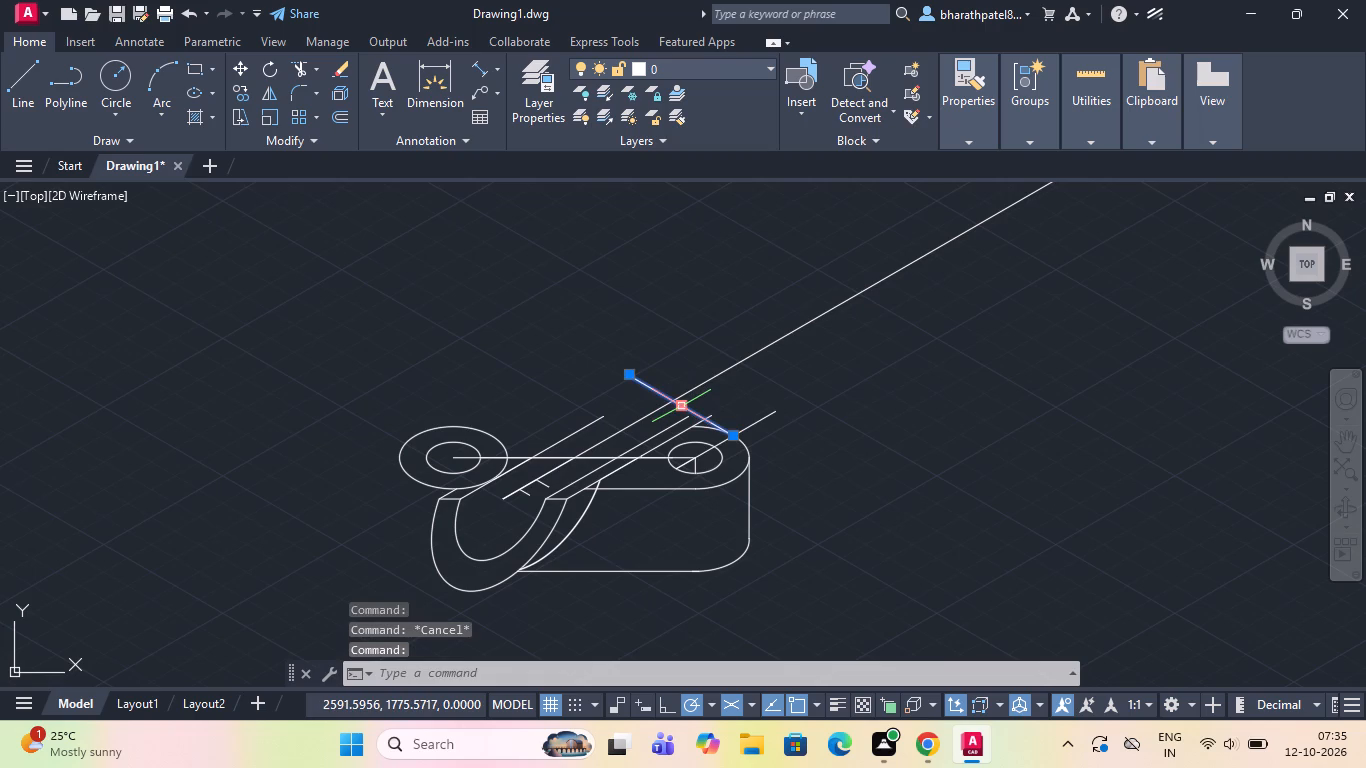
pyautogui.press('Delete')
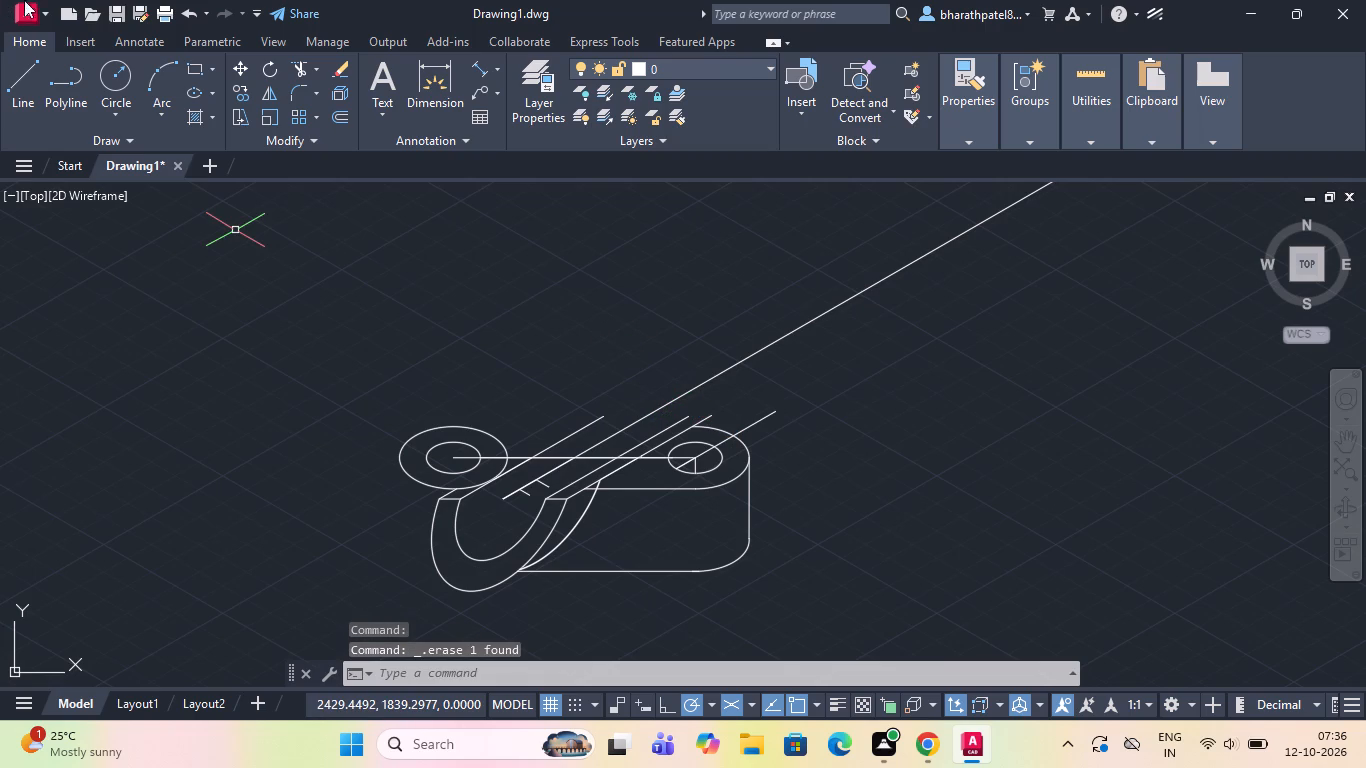
# Draw a line about 33 units long at 180° from where the slanted centre line crosses the right lug's outer arc.
pyautogui.click(14, 97)
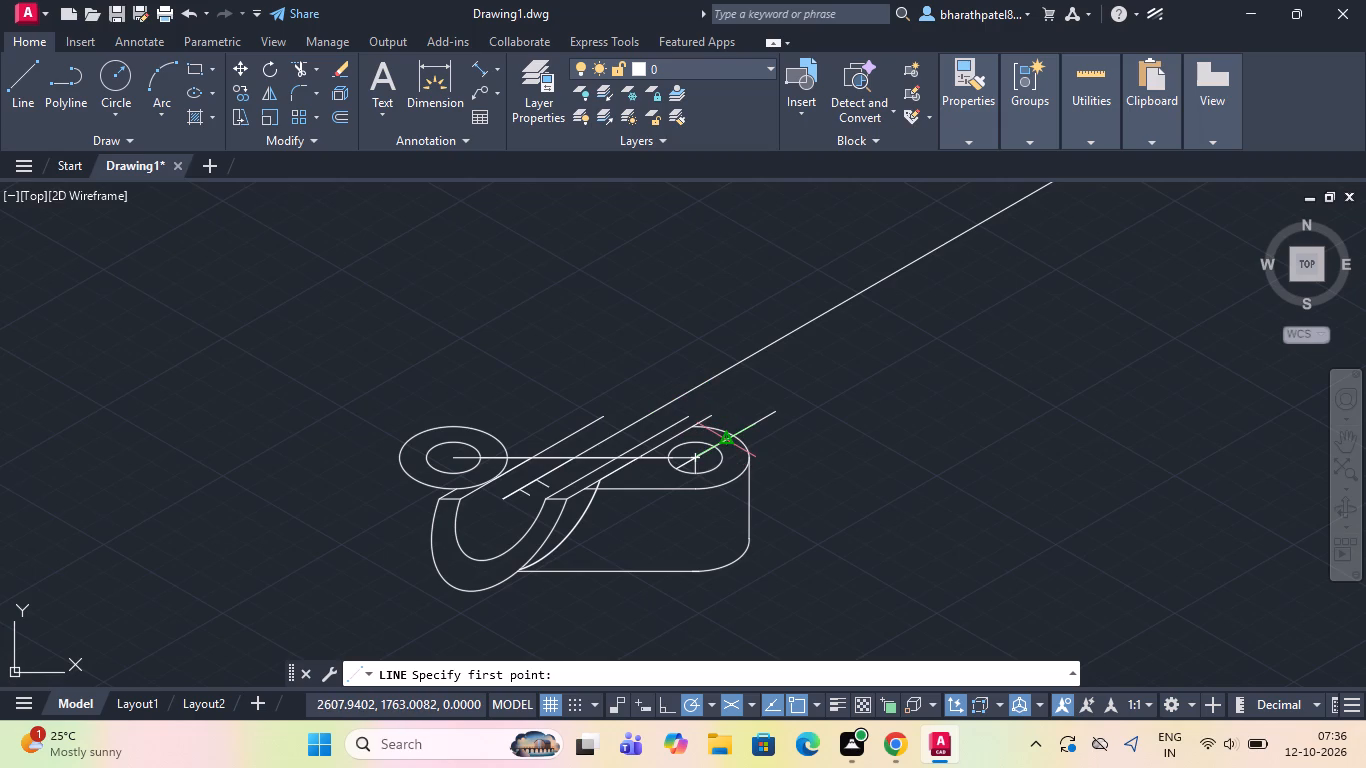
pyautogui.scroll(3, 734, 434)
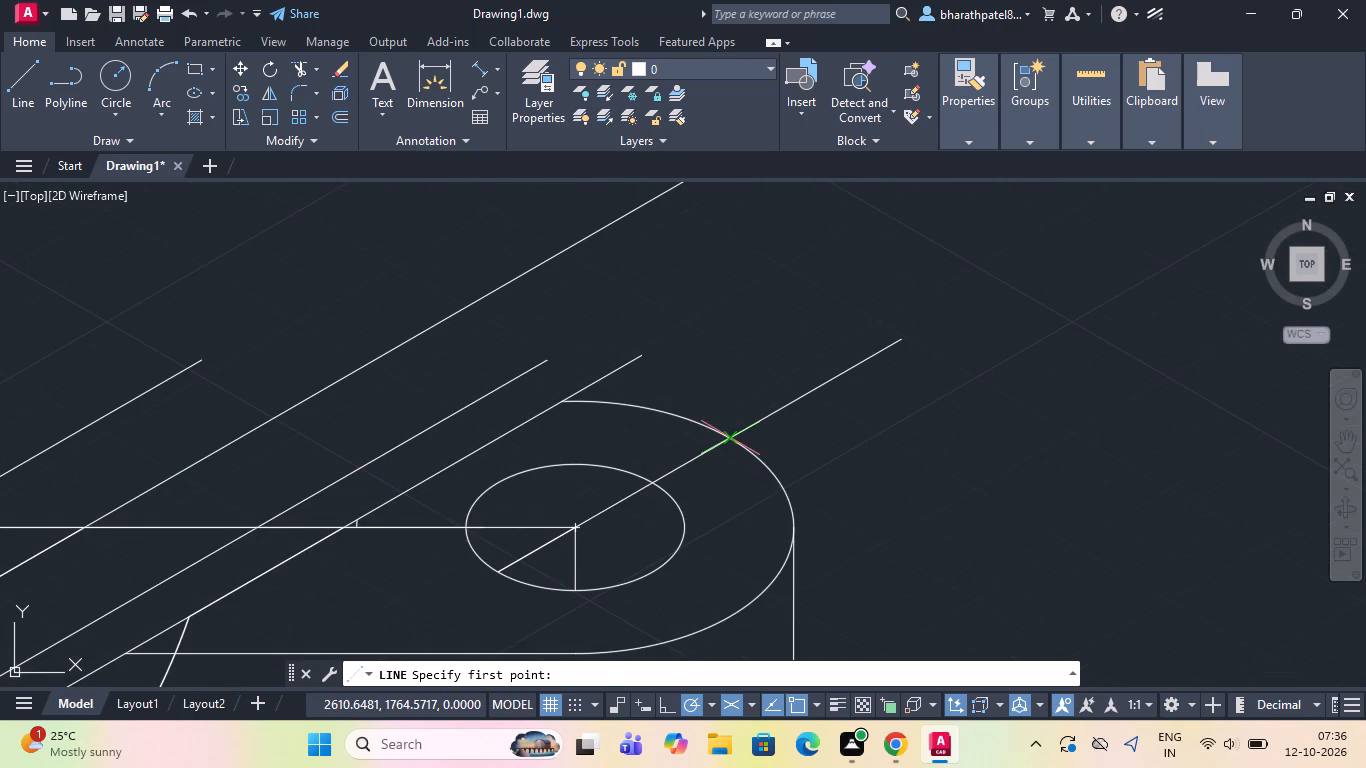
pyautogui.click(725, 435)
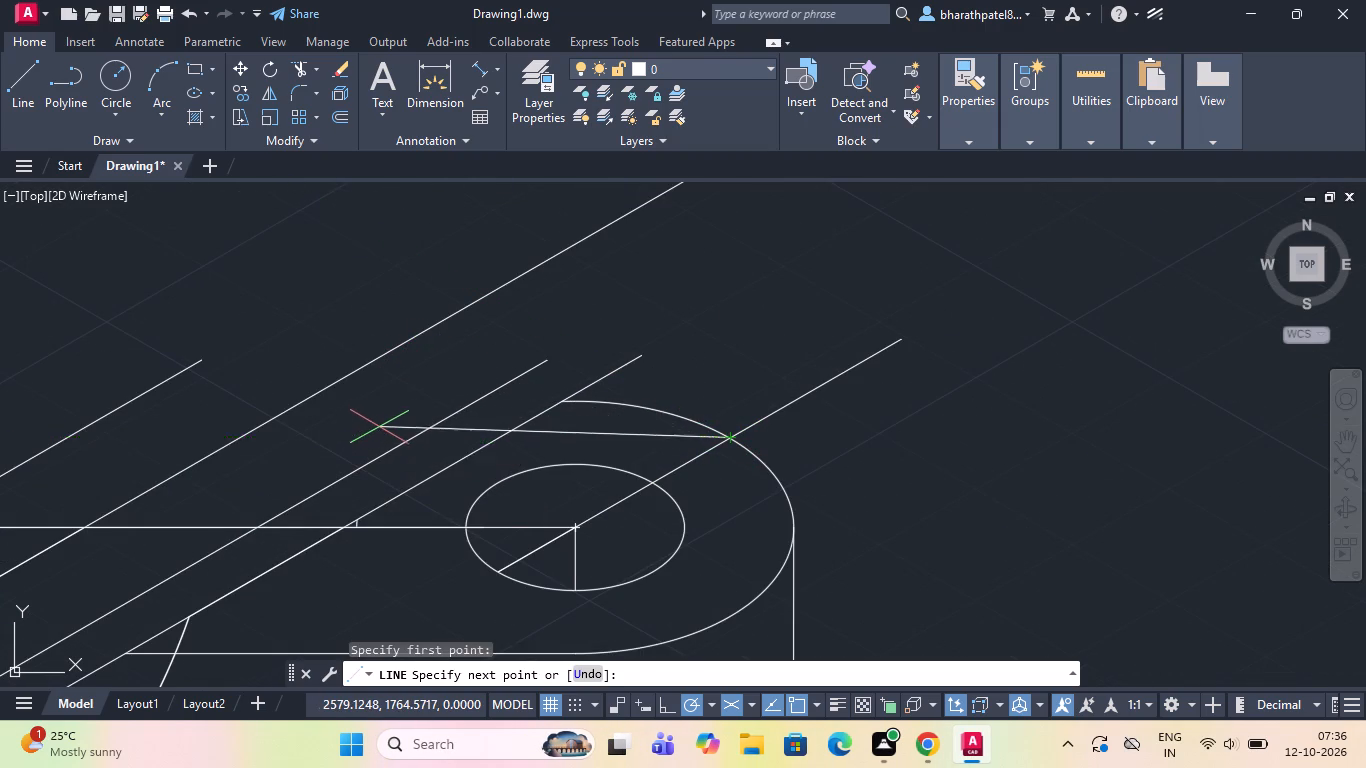
pyautogui.scroll(-2, 380, 420)
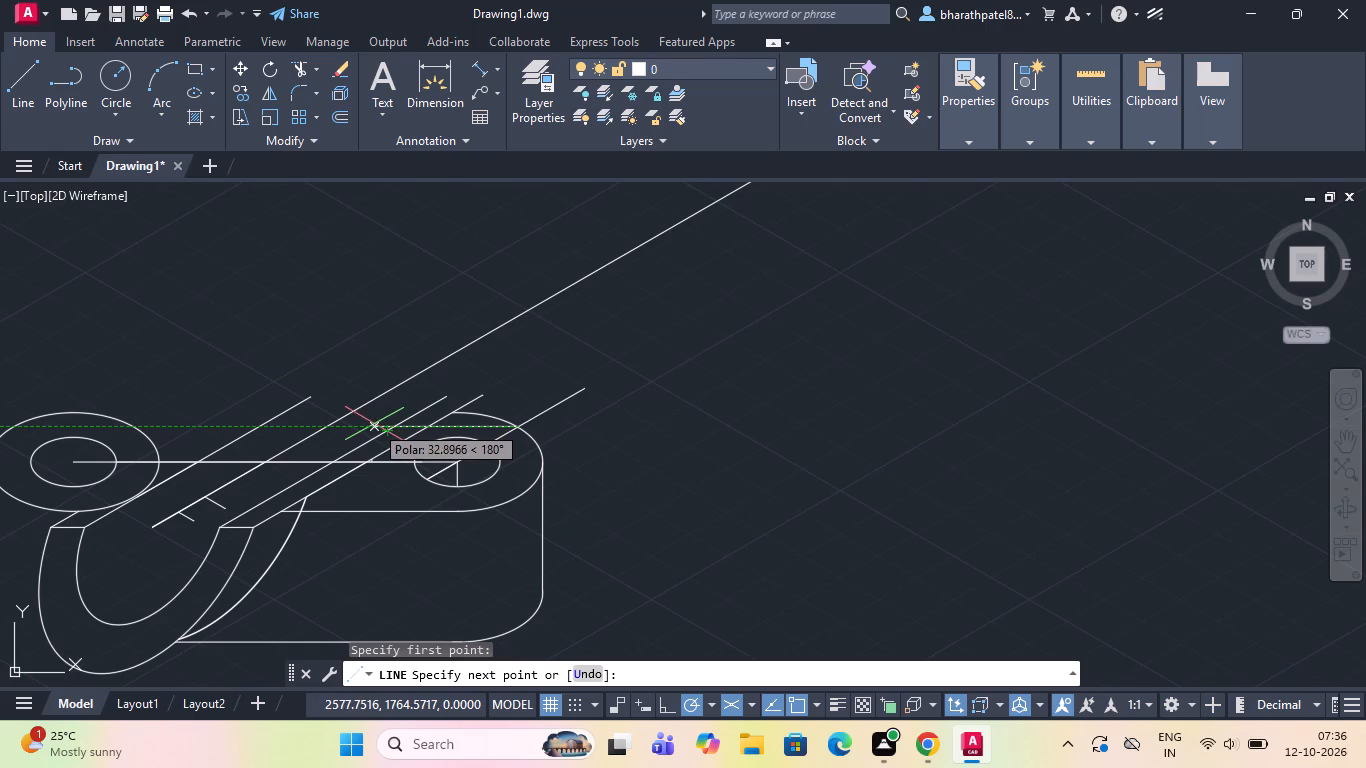
pyautogui.click(374, 424)
pyautogui.press('Escape')
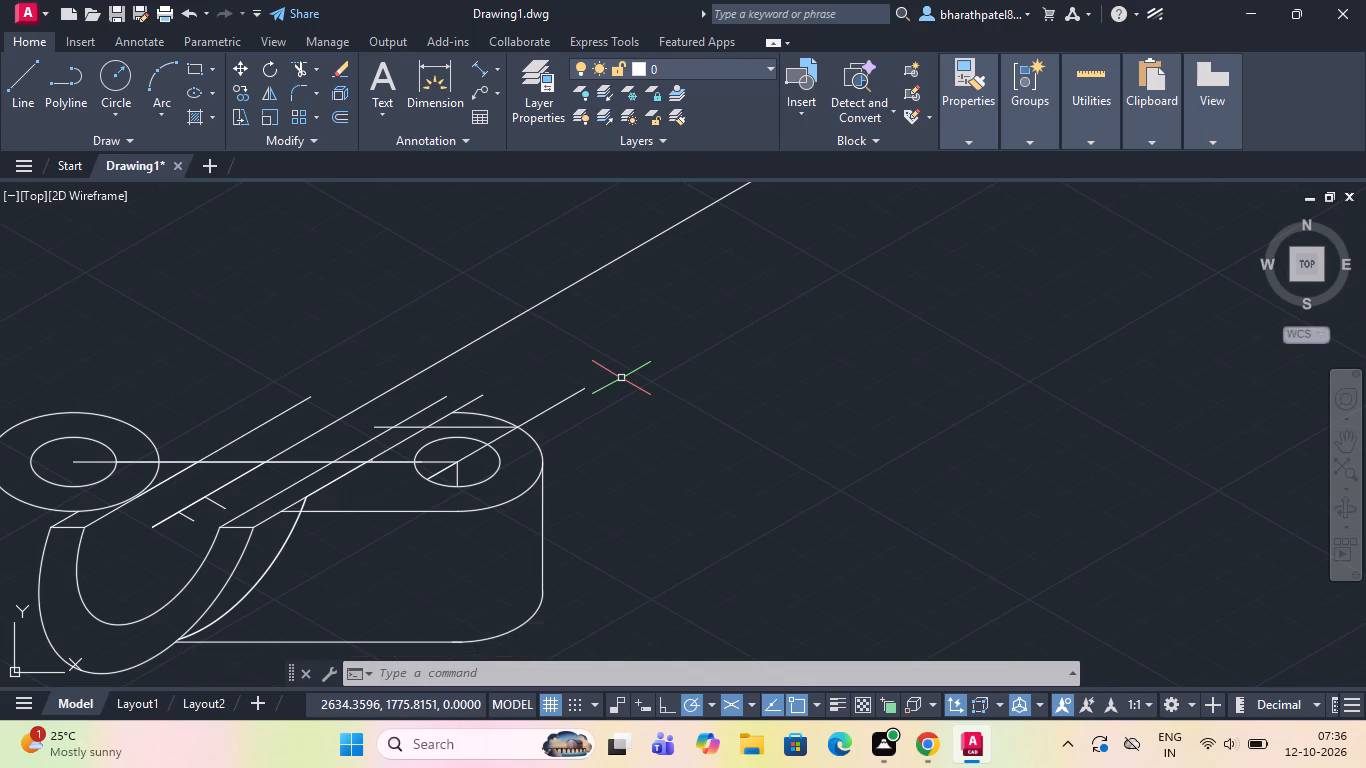
pyautogui.scroll(-3, 621, 378)
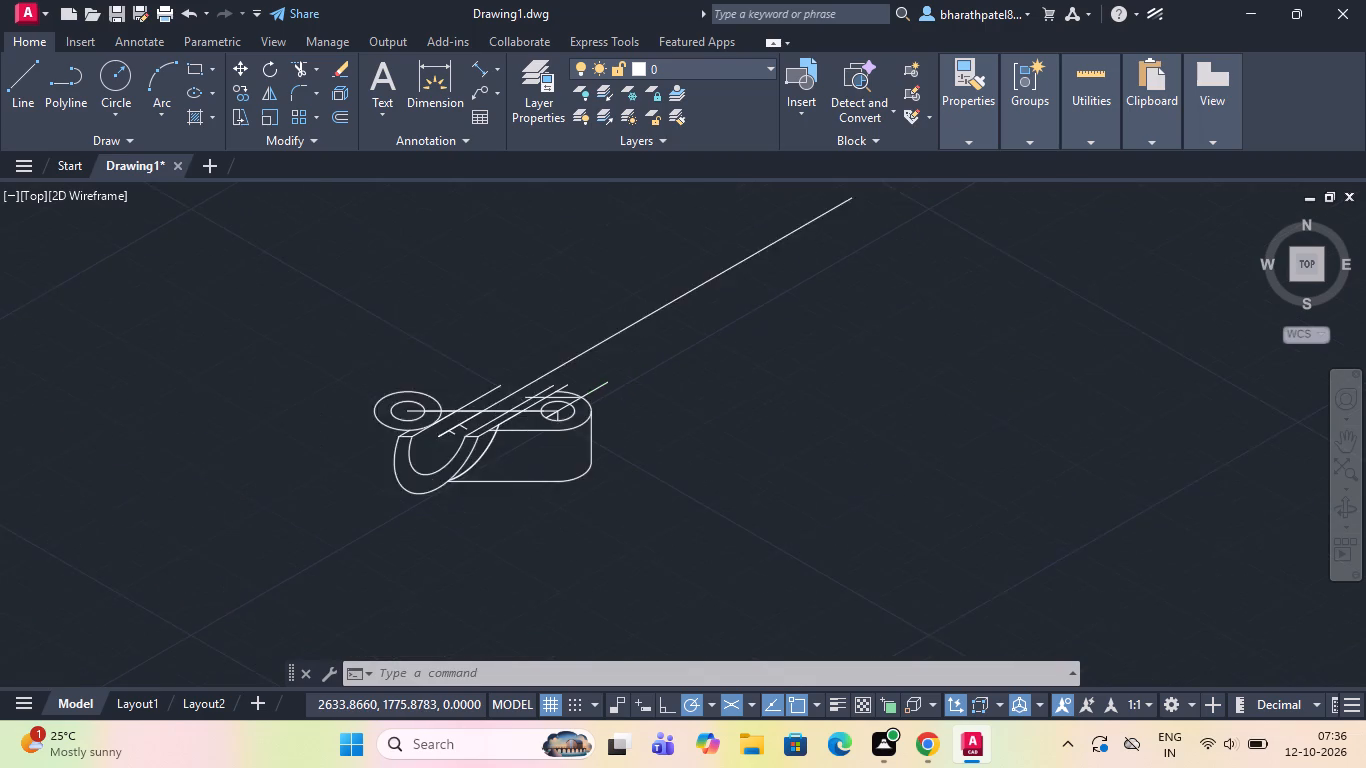
pyautogui.press('Escape')
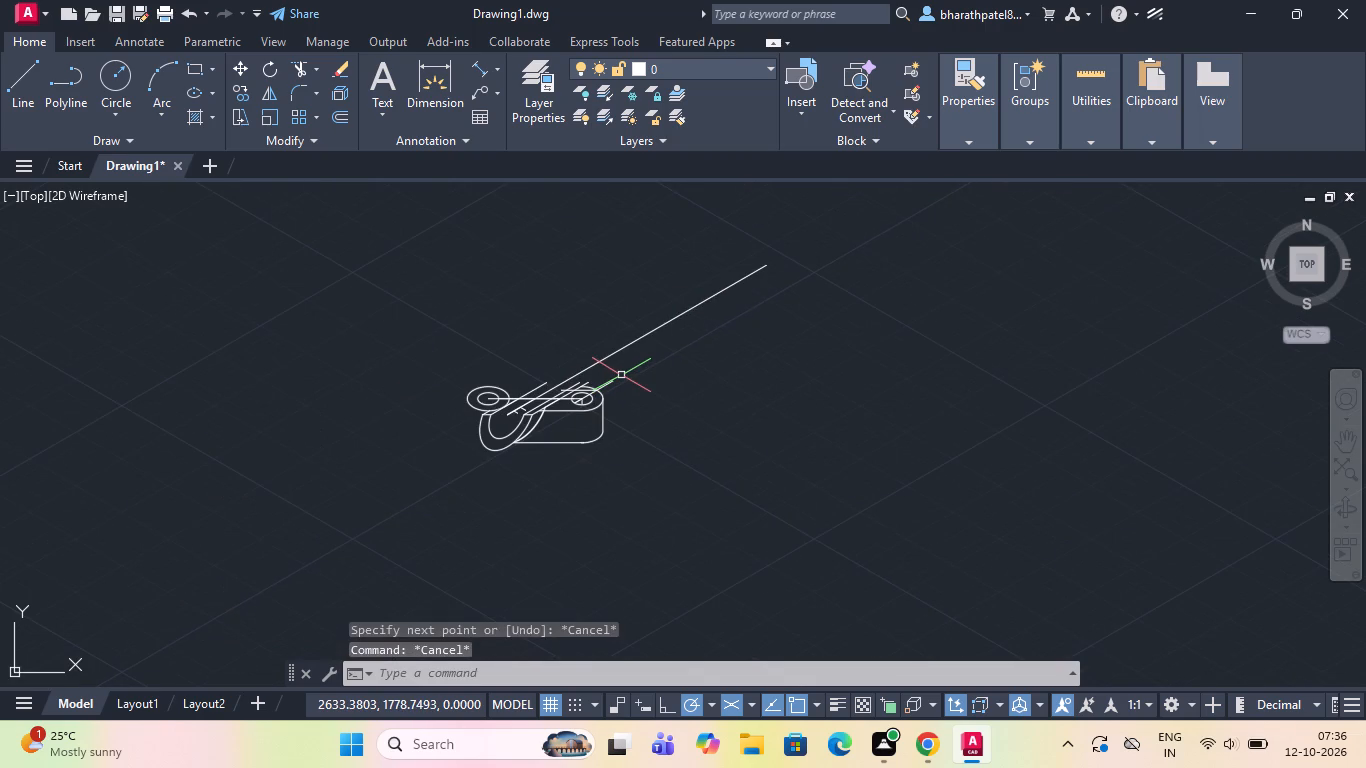
# Draw a slanted centre line through the left lug's centre, about 39 units out at 210° and back at 30° beyond the outer ellipse.
pyautogui.scroll(4, 468, 391)
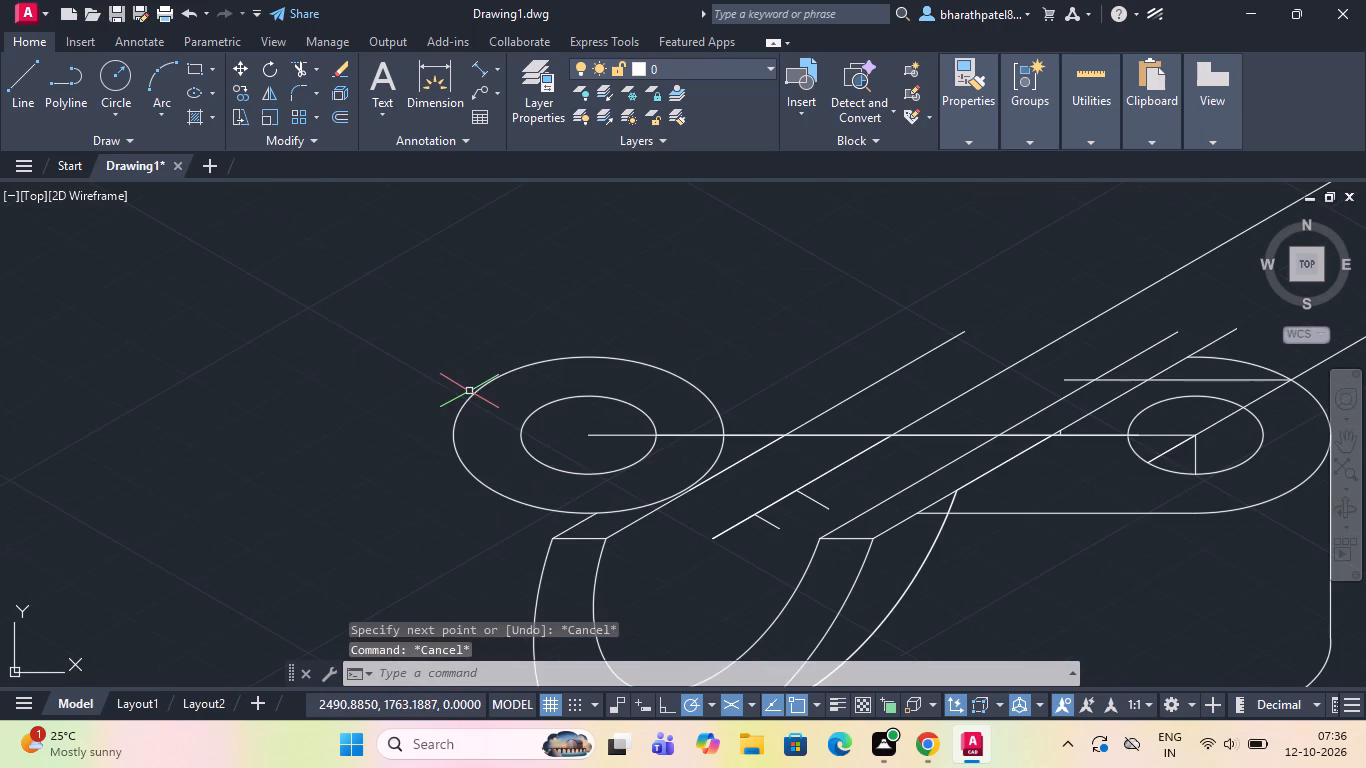
pyautogui.click(17, 74)
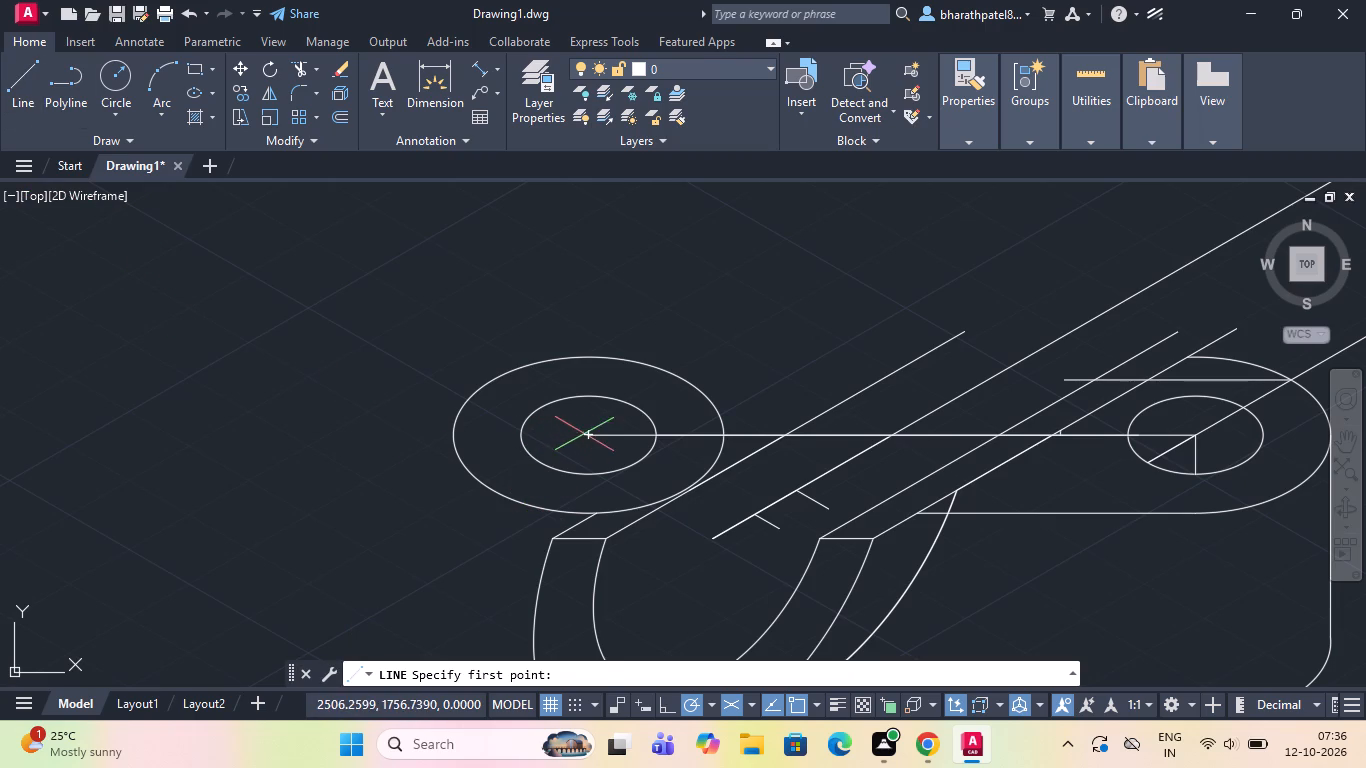
pyautogui.moveTo(588, 429); pyautogui.dragTo(562, 437)
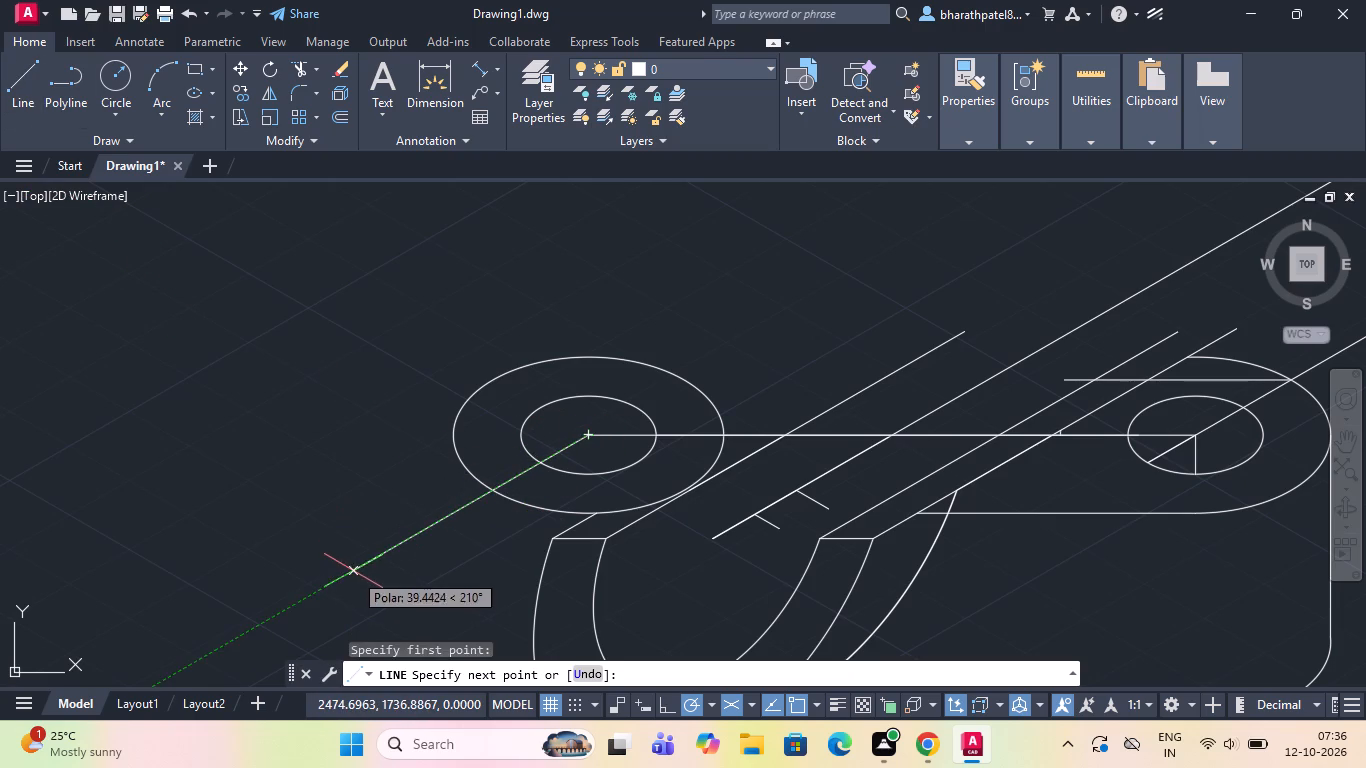
pyautogui.click(352, 570)
pyautogui.click(790, 313)
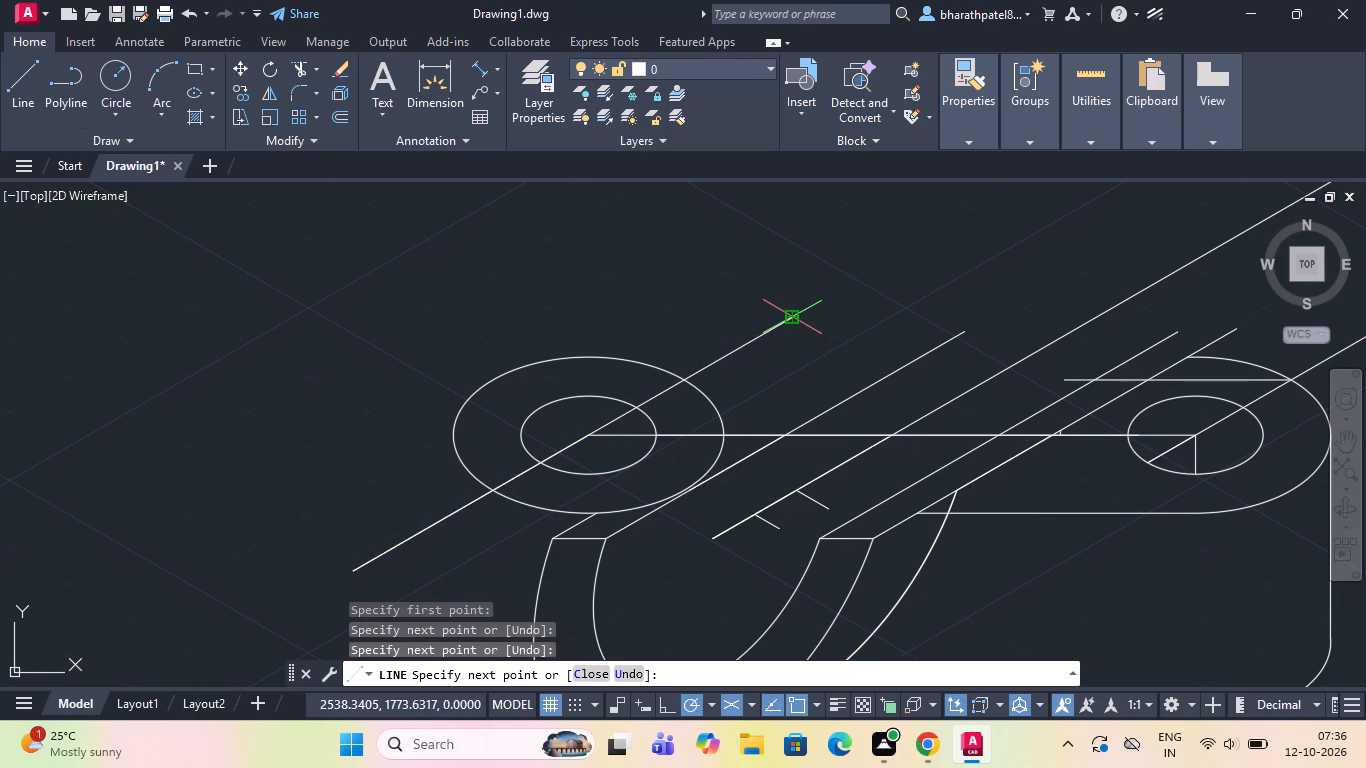
pyautogui.press('Escape')
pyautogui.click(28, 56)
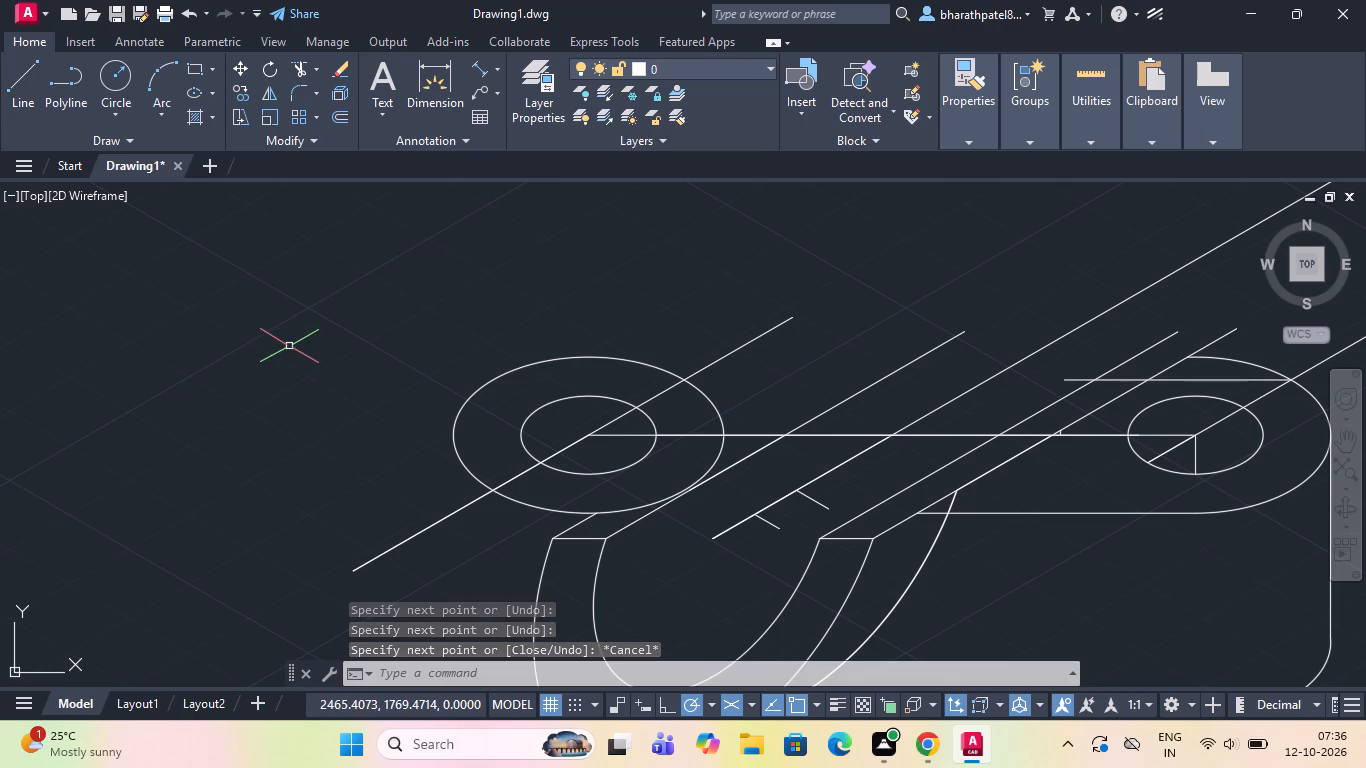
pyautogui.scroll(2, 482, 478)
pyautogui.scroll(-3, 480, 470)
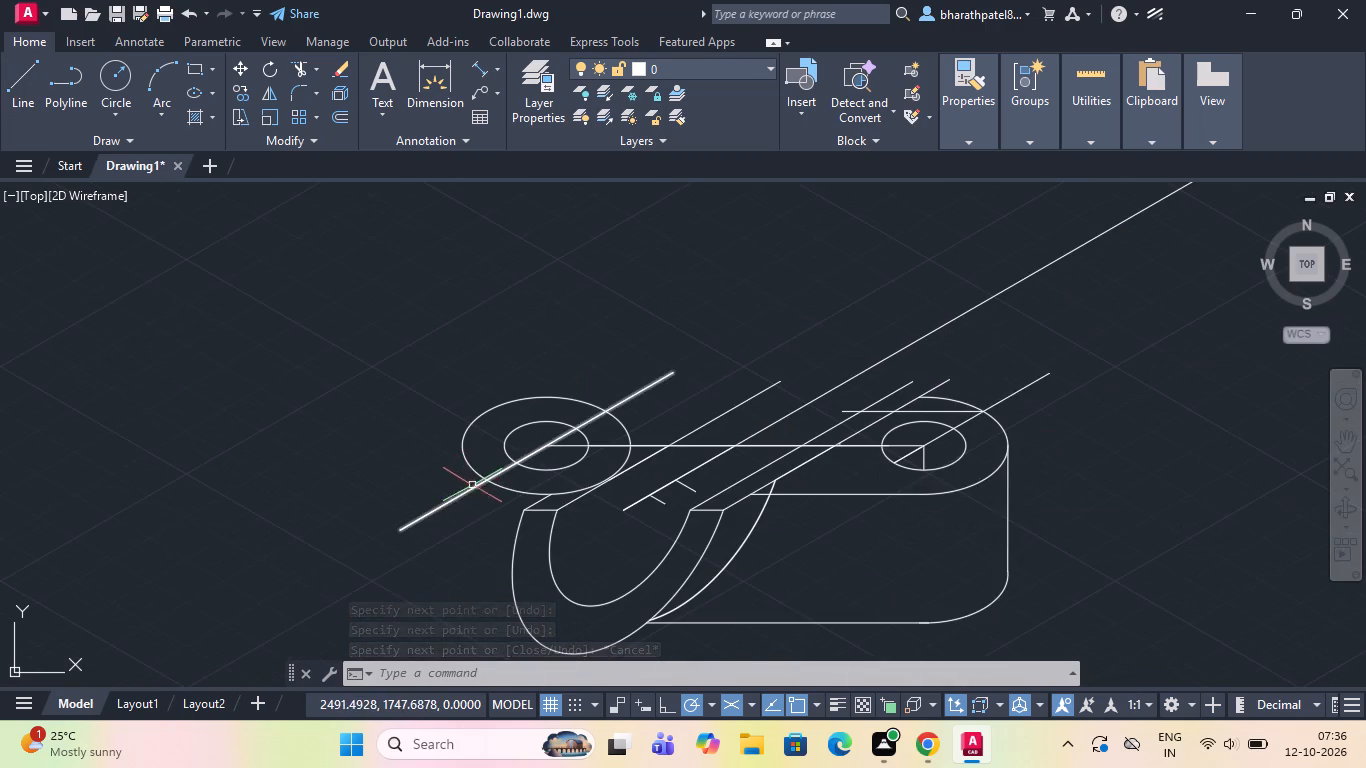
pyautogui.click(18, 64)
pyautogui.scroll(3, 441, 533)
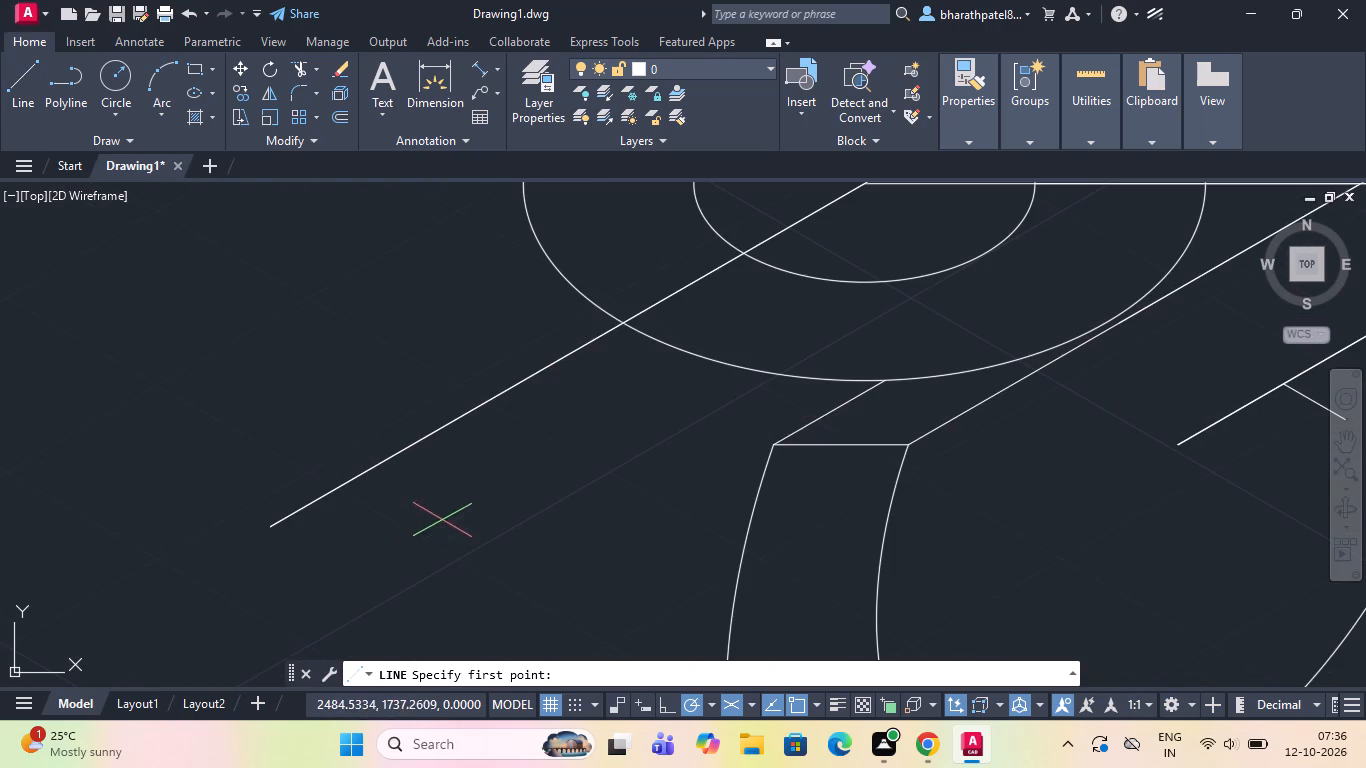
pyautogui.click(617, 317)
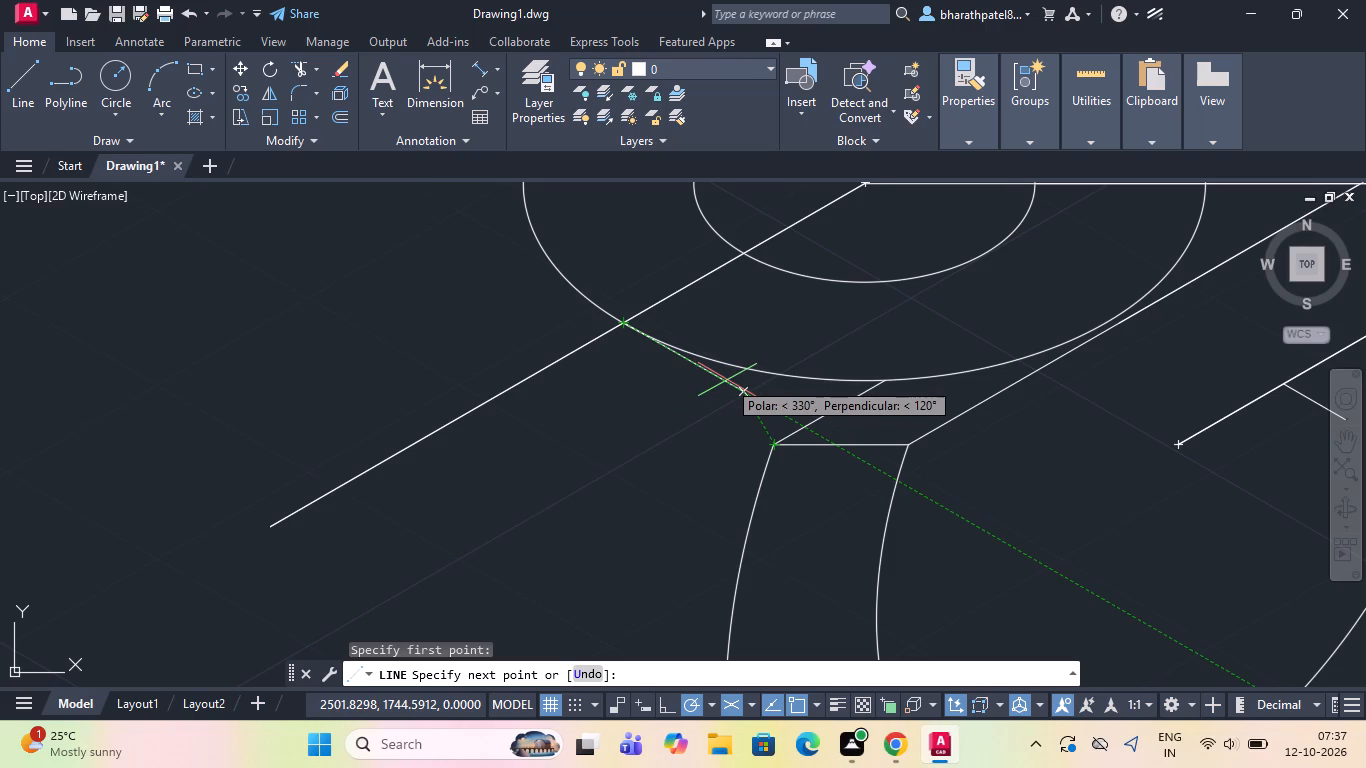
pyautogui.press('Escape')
# Draw a line about 286 units long at 30° in the empty area below and to the right of the part.
pyautogui.scroll(-3, 666, 397)
pyautogui.scroll(-1, 505, 352)
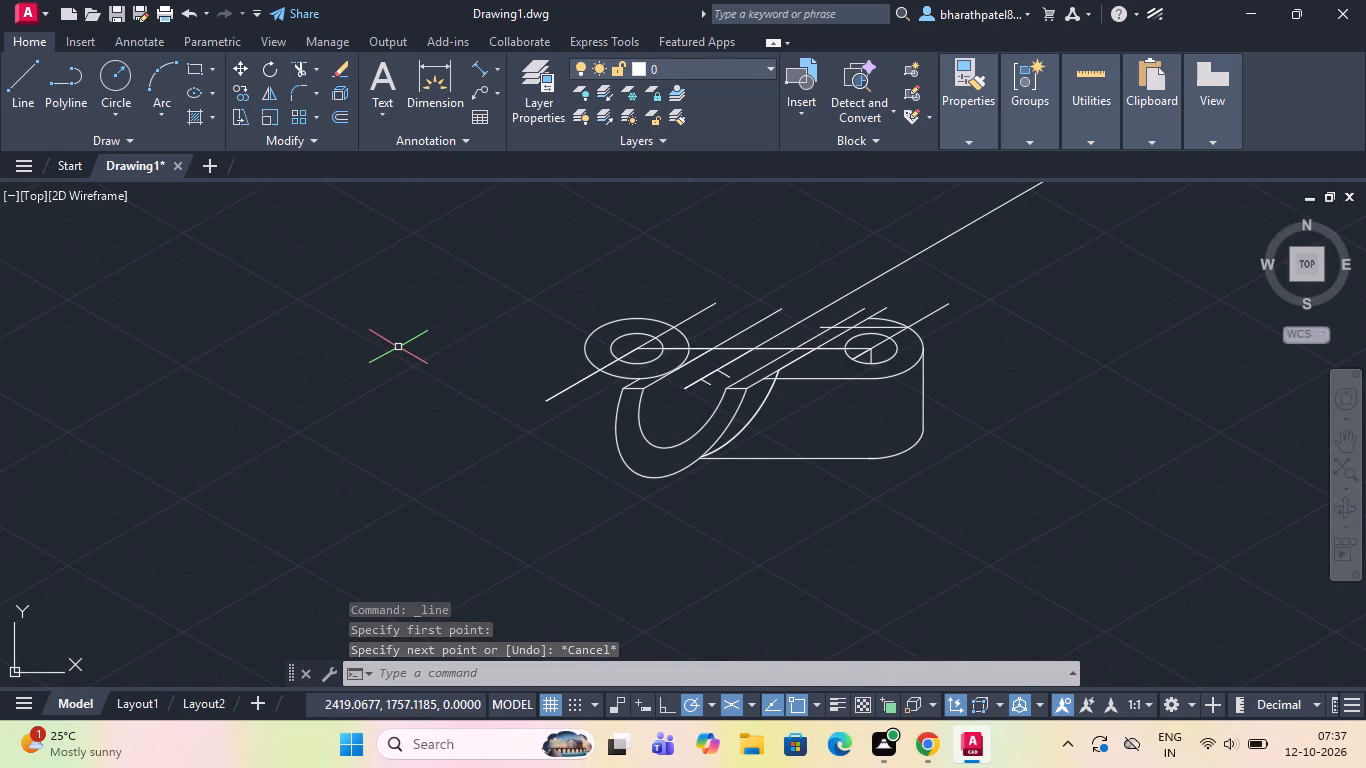
pyautogui.scroll(-1, 398, 347)
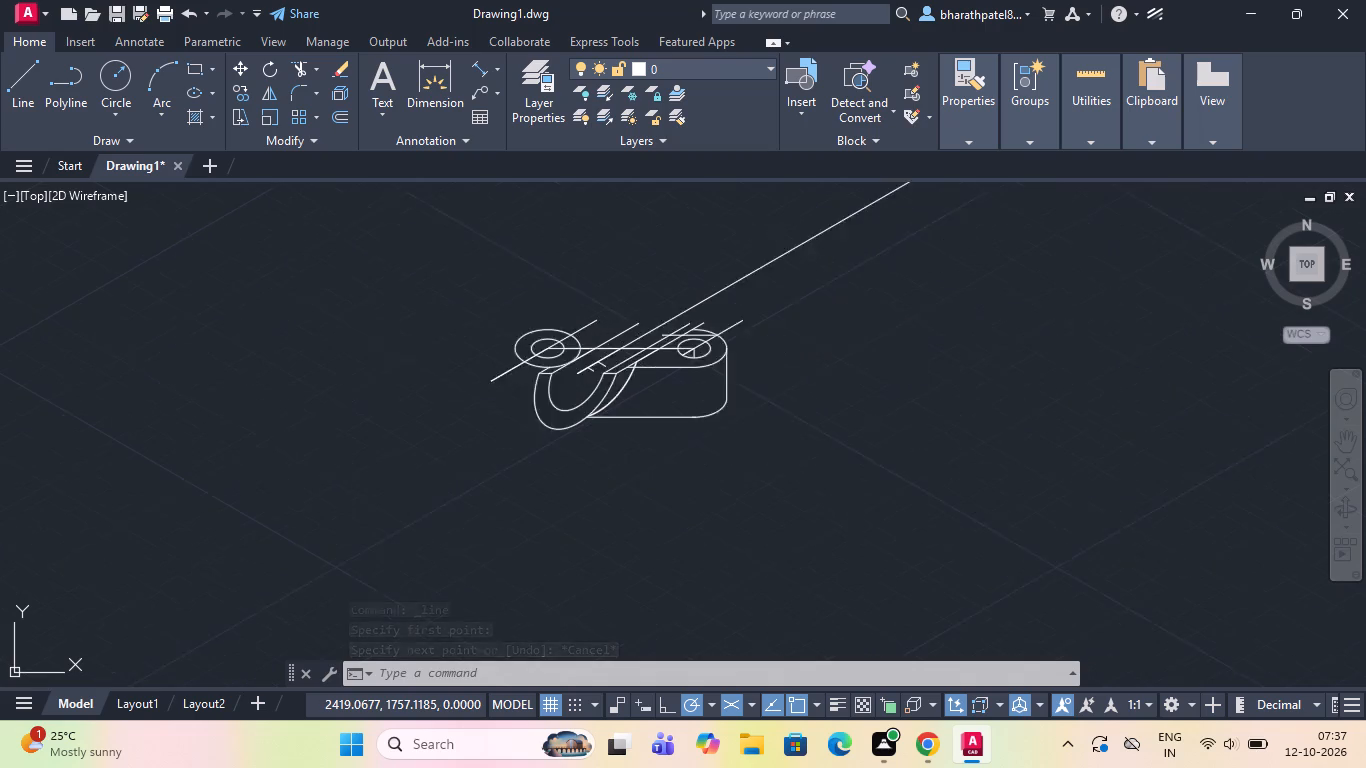
pyautogui.scroll(-1, 398, 347)
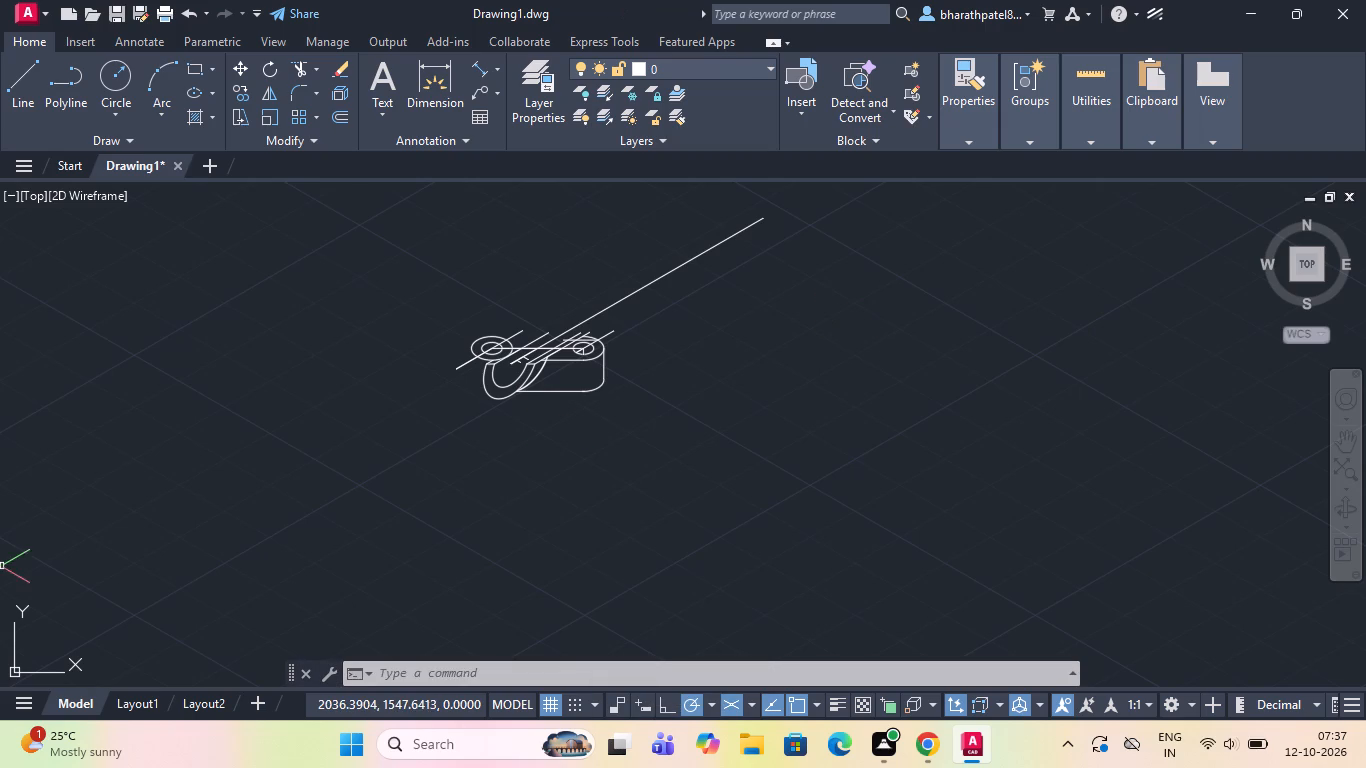
pyautogui.scroll(-1, 517, 84)
pyautogui.scroll(-1, 639, 379)
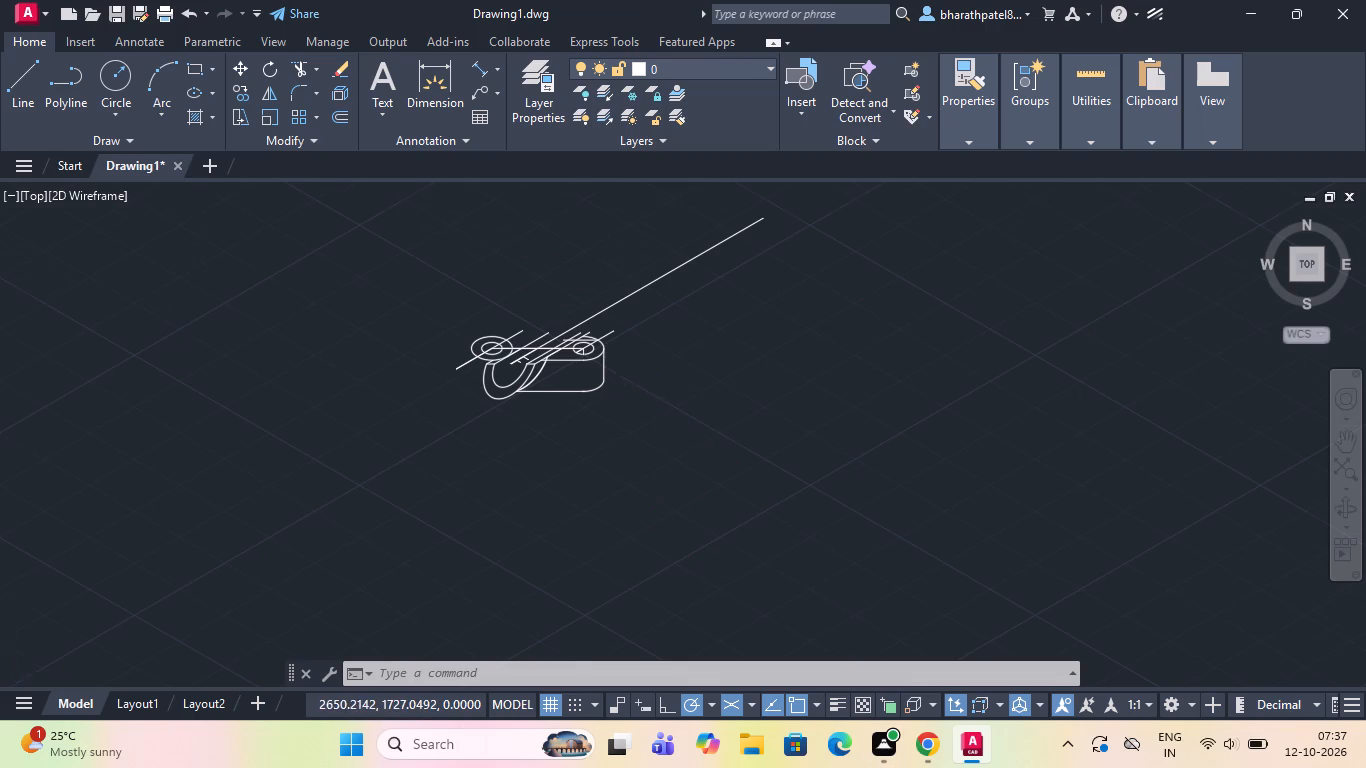
pyautogui.scroll(-1, 351, 485)
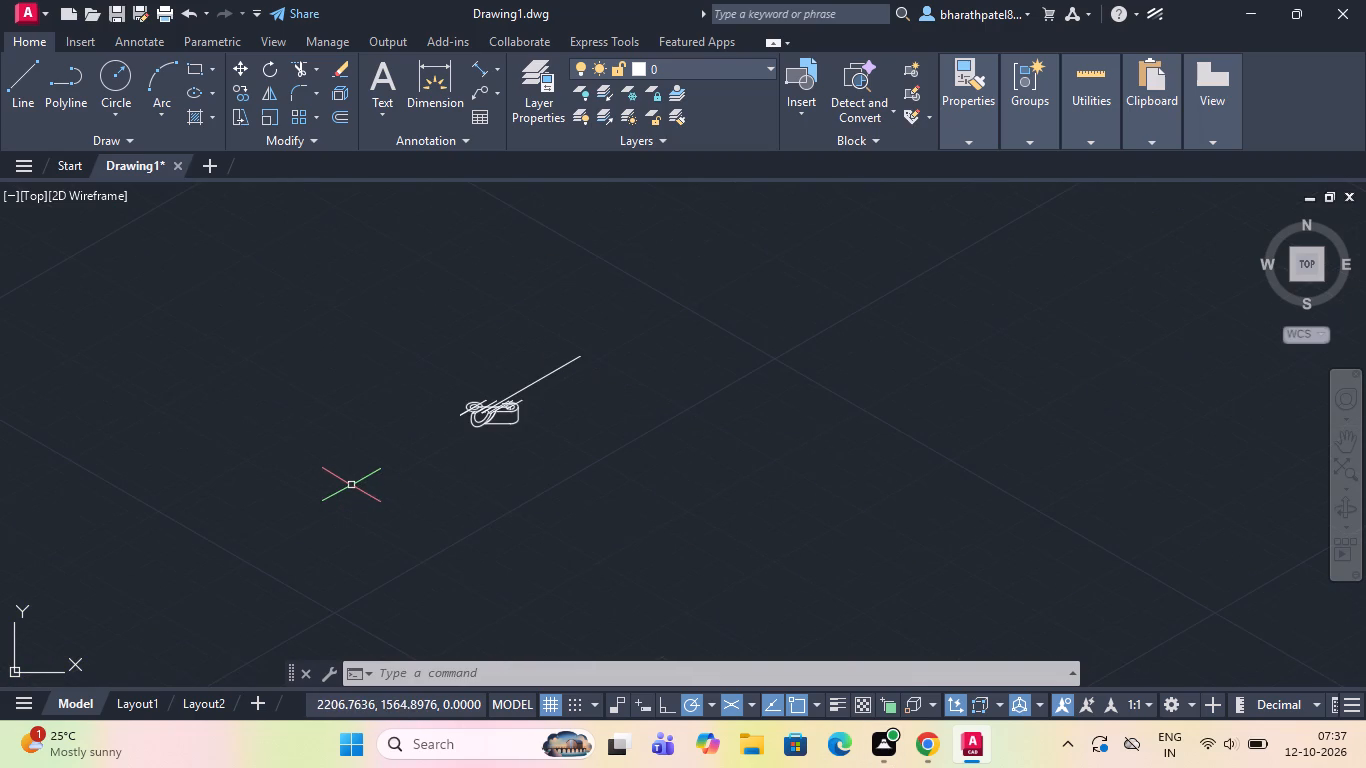
pyautogui.scroll(1, 573, 510)
pyautogui.moveTo(14, 81); pyautogui.dragTo(28, 97)
pyautogui.scroll(-1, 501, 484)
pyautogui.scroll(3, 629, 512)
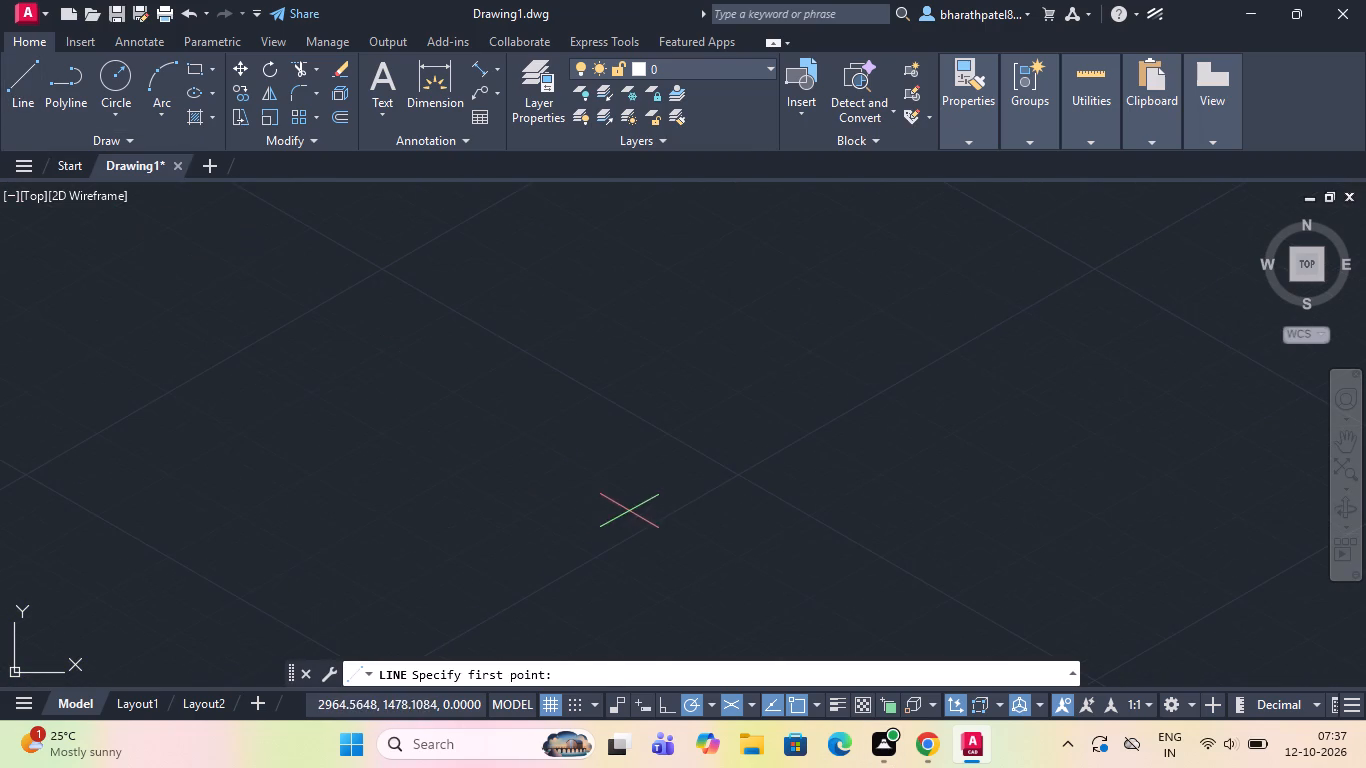
pyautogui.click(550, 454)
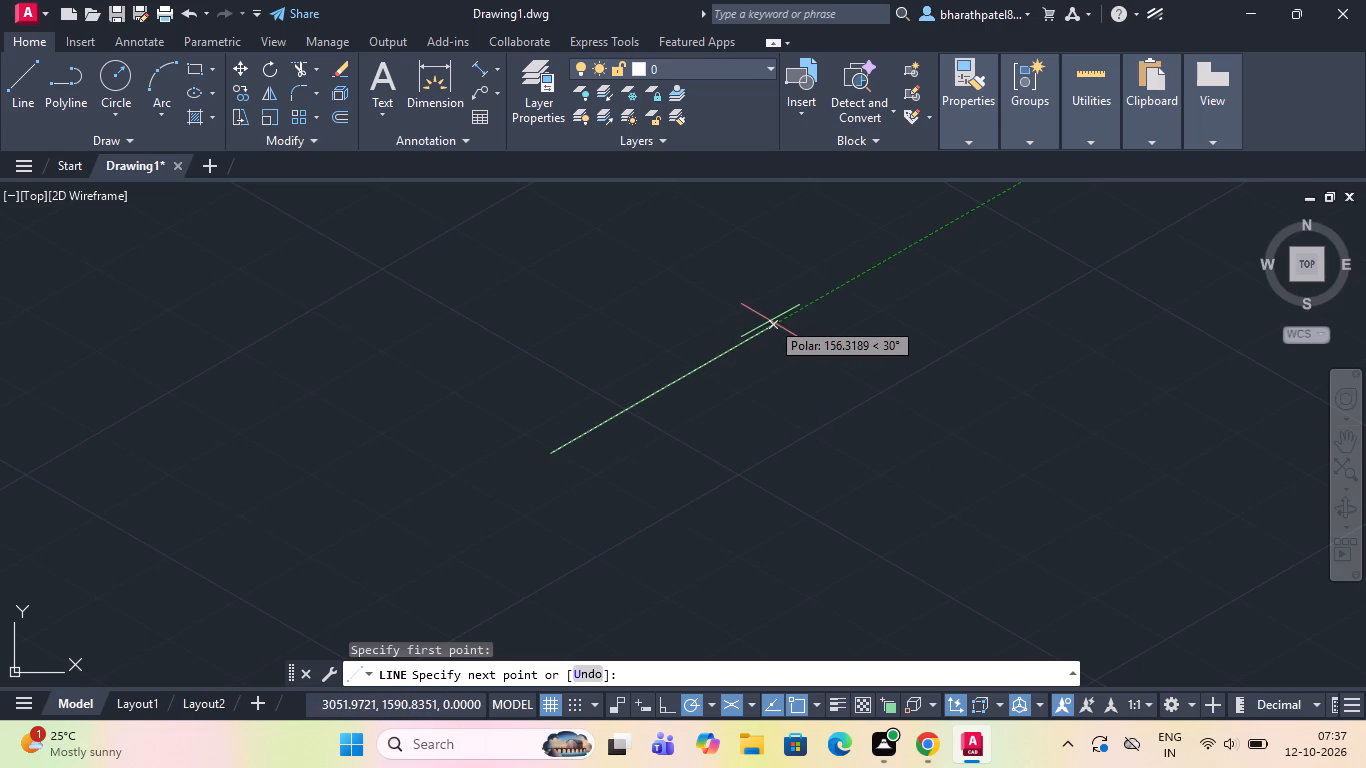
pyautogui.click(961, 220)
pyautogui.press('Escape')
pyautogui.press('Escape')
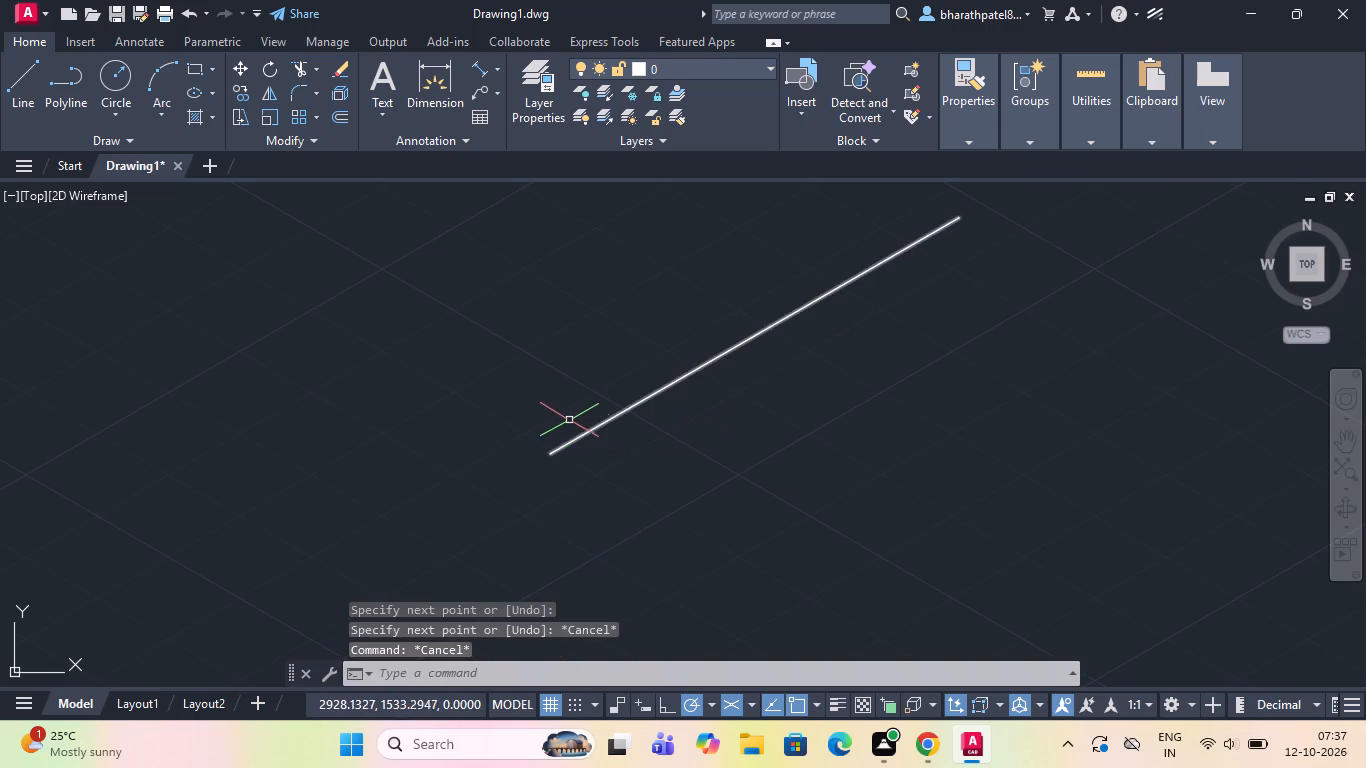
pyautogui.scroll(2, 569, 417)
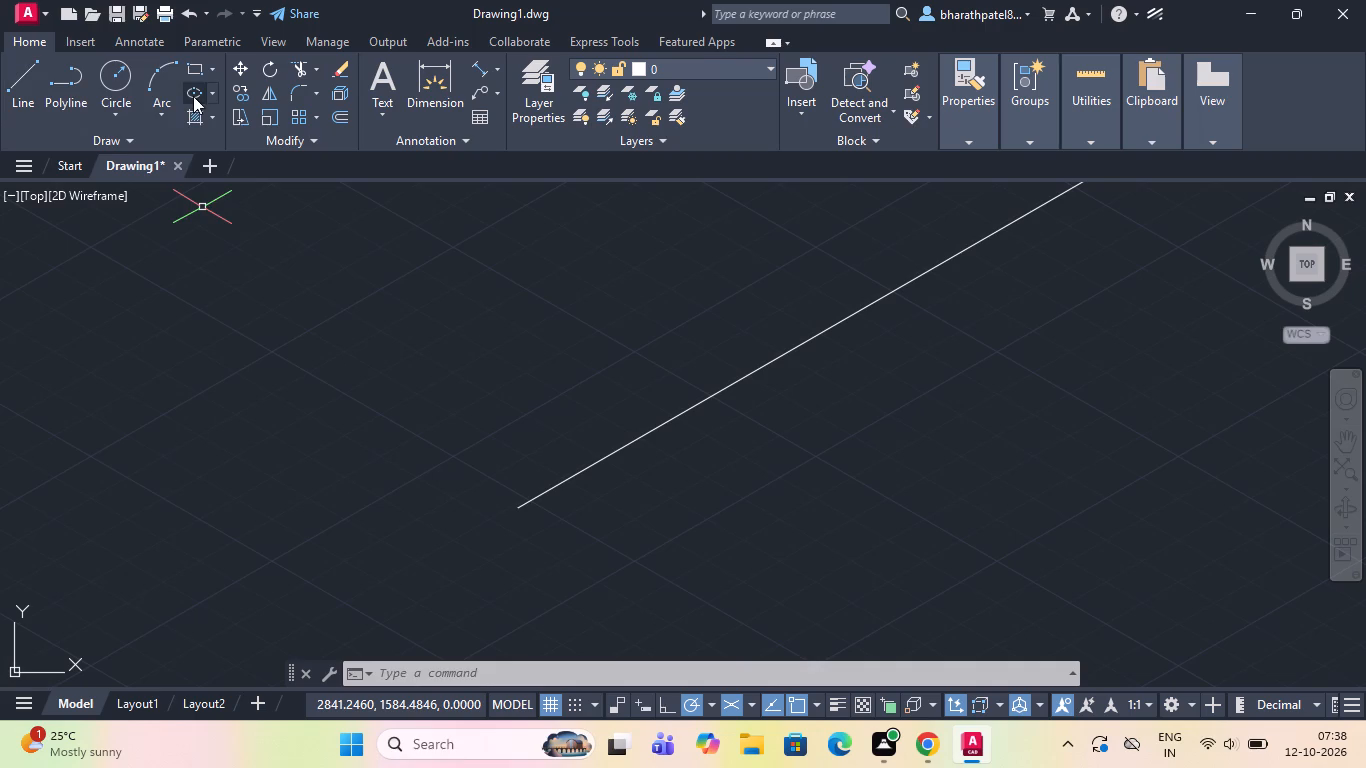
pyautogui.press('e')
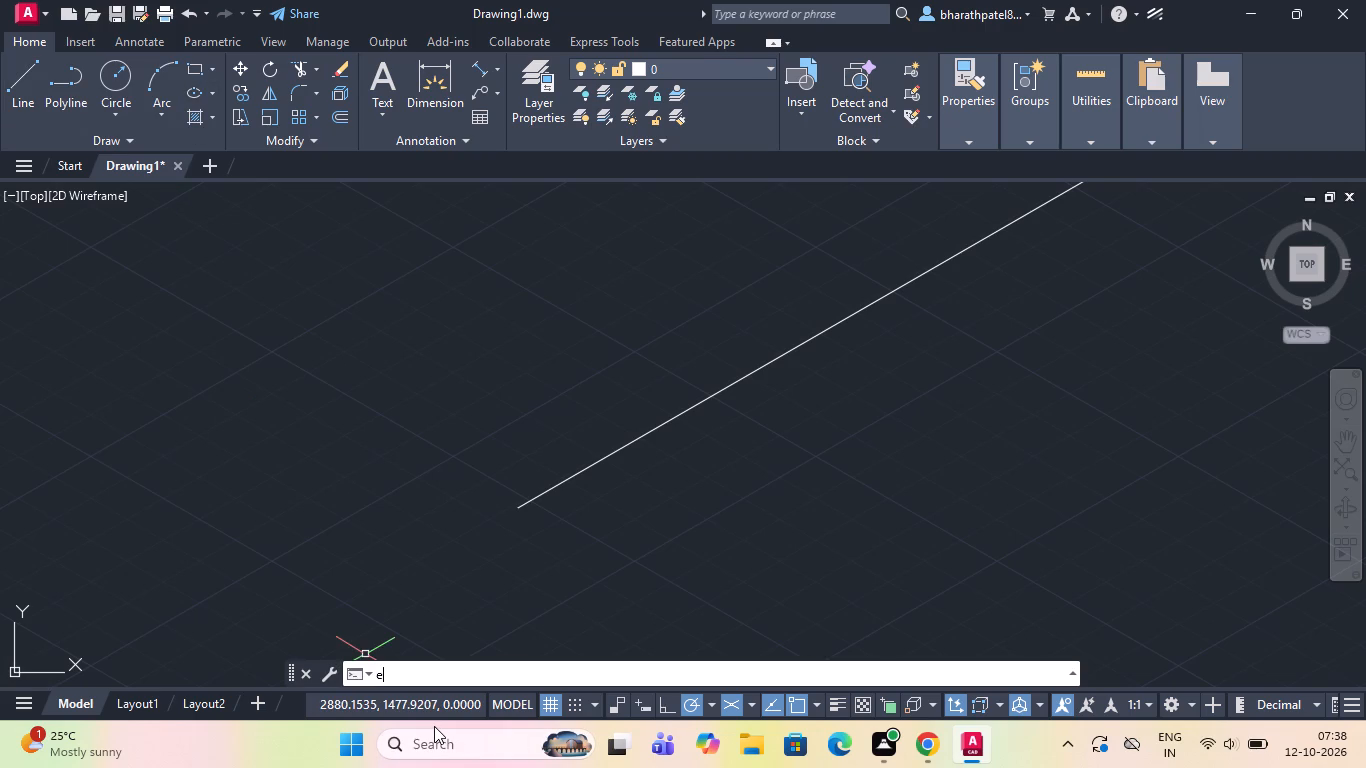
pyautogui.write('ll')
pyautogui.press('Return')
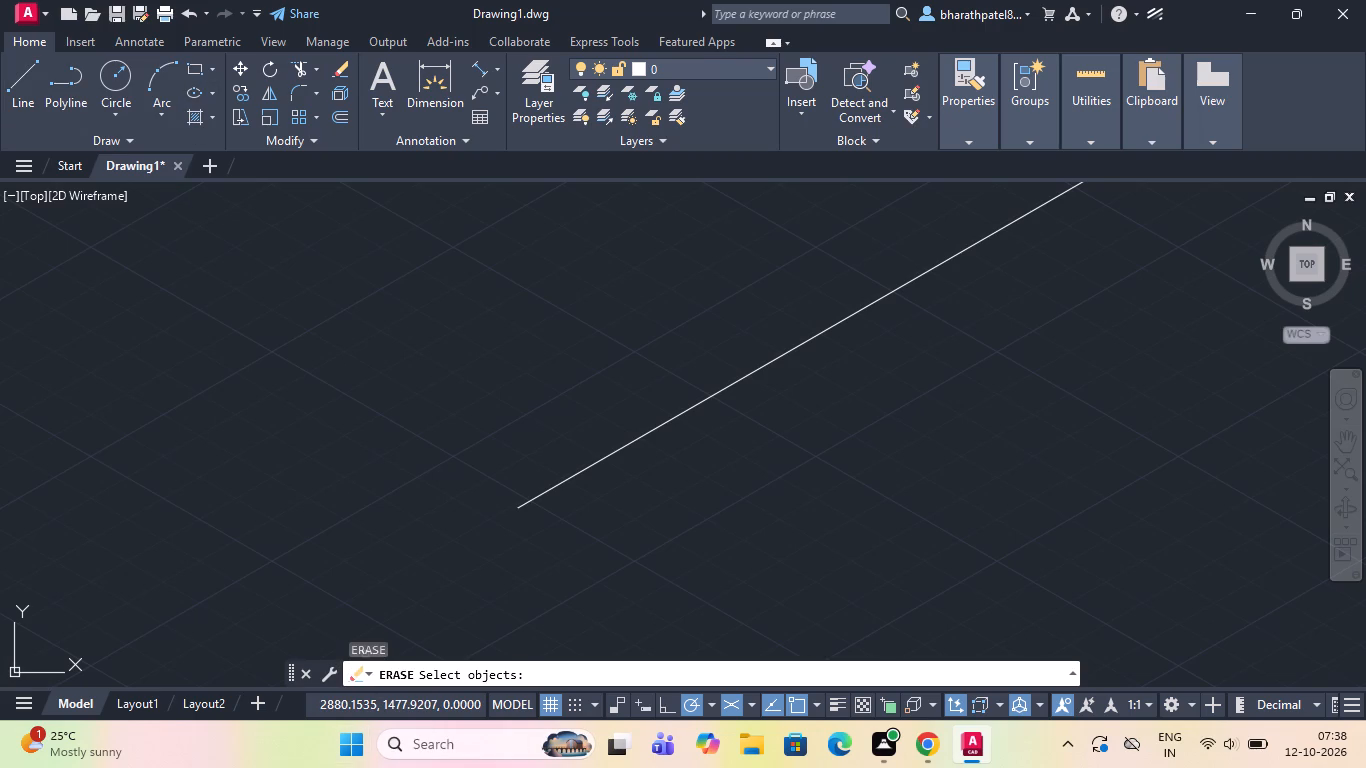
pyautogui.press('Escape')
# Draw a radius-20 isocircle on the left isoplane, centred on the lower end of the separate 30° line.
pyautogui.press('e')
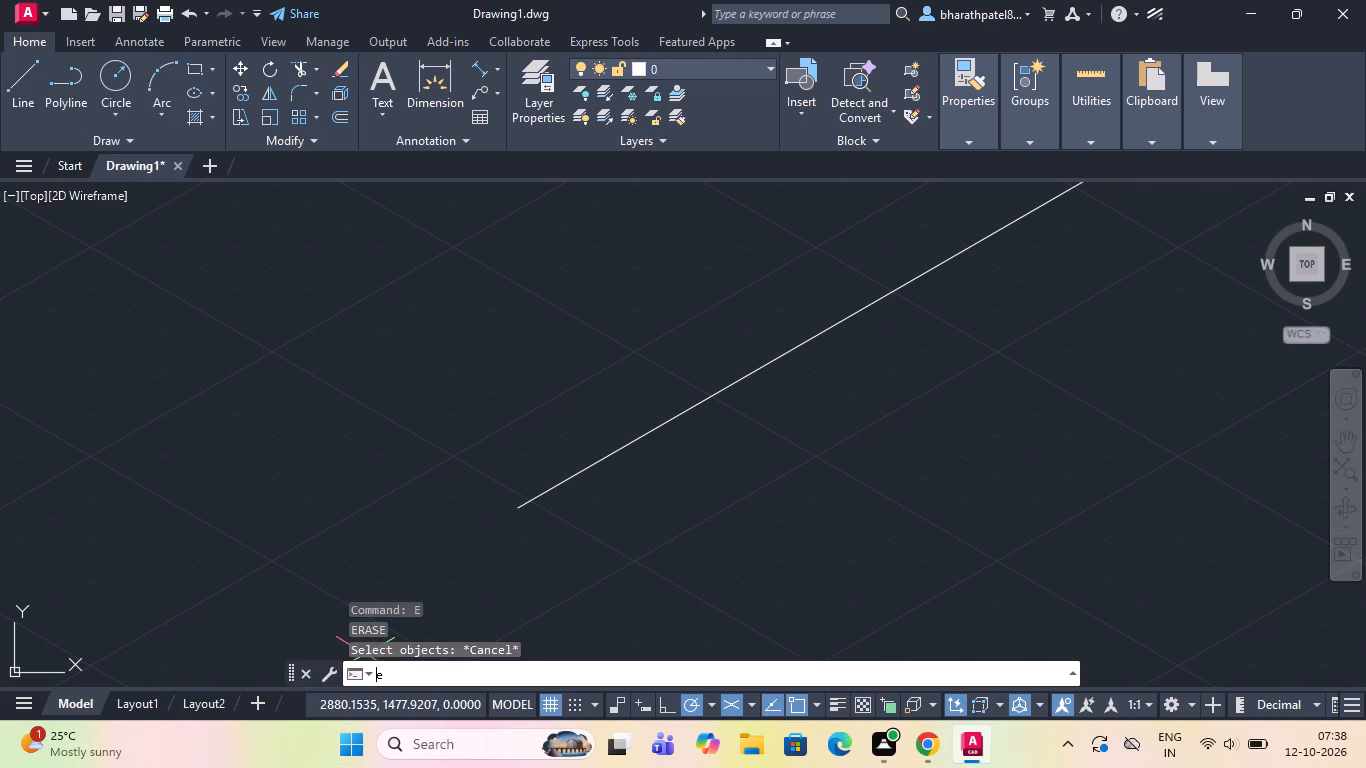
pyautogui.write('ll')
pyautogui.press('Return')
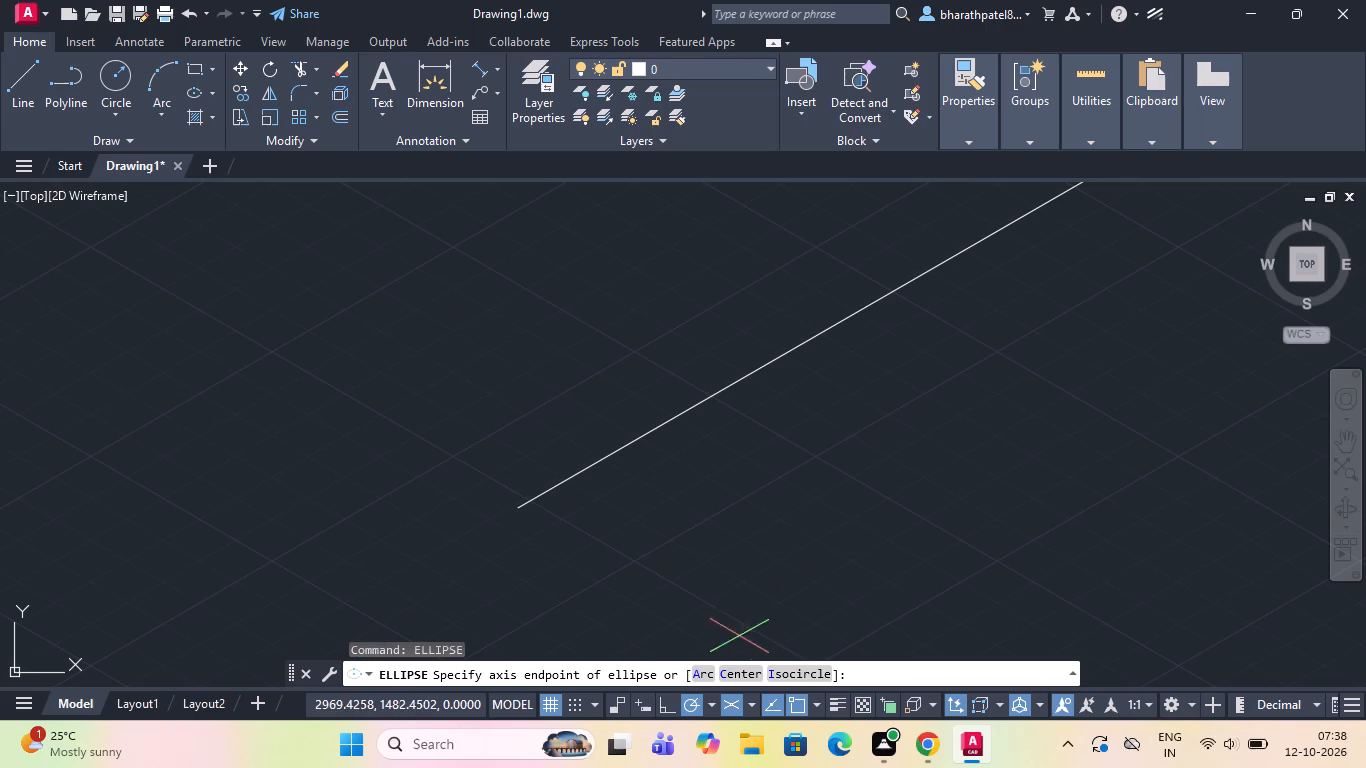
pyautogui.click(795, 671)
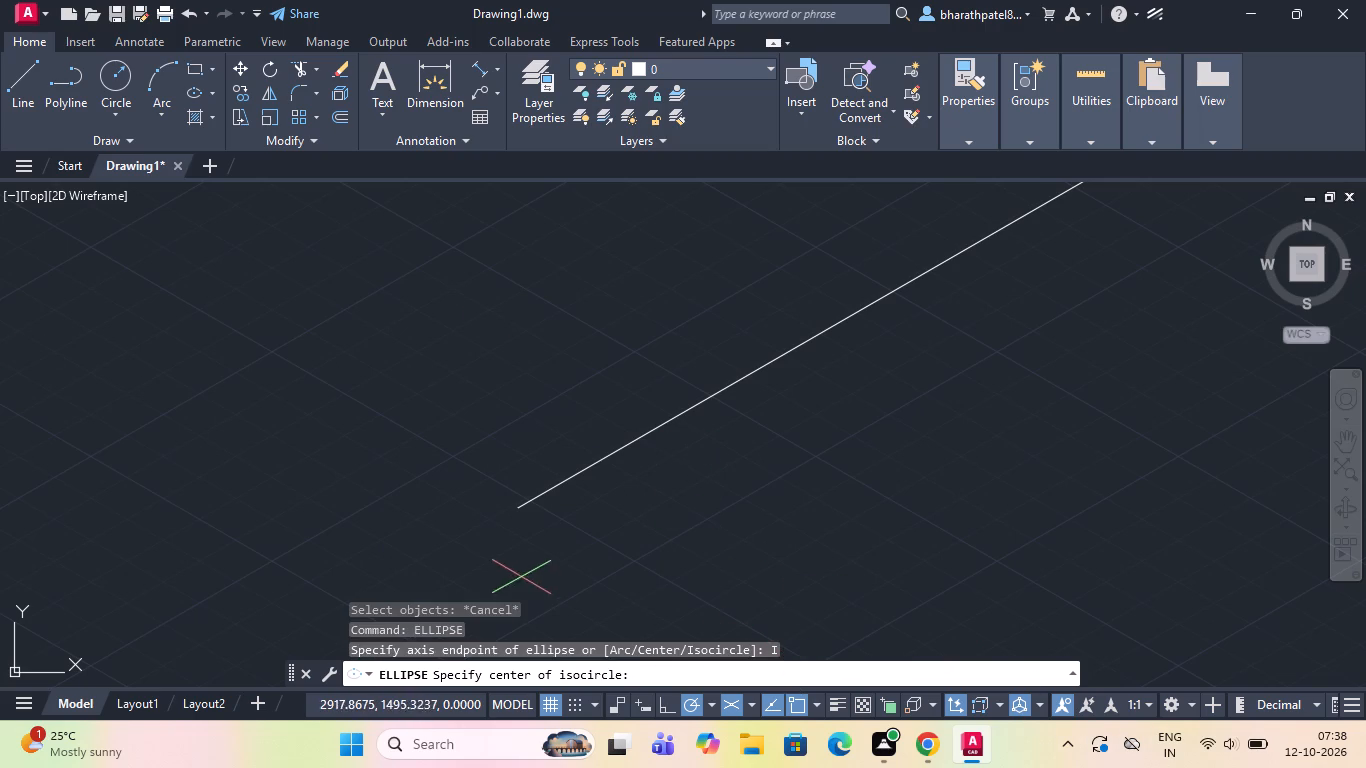
pyautogui.click(513, 505)
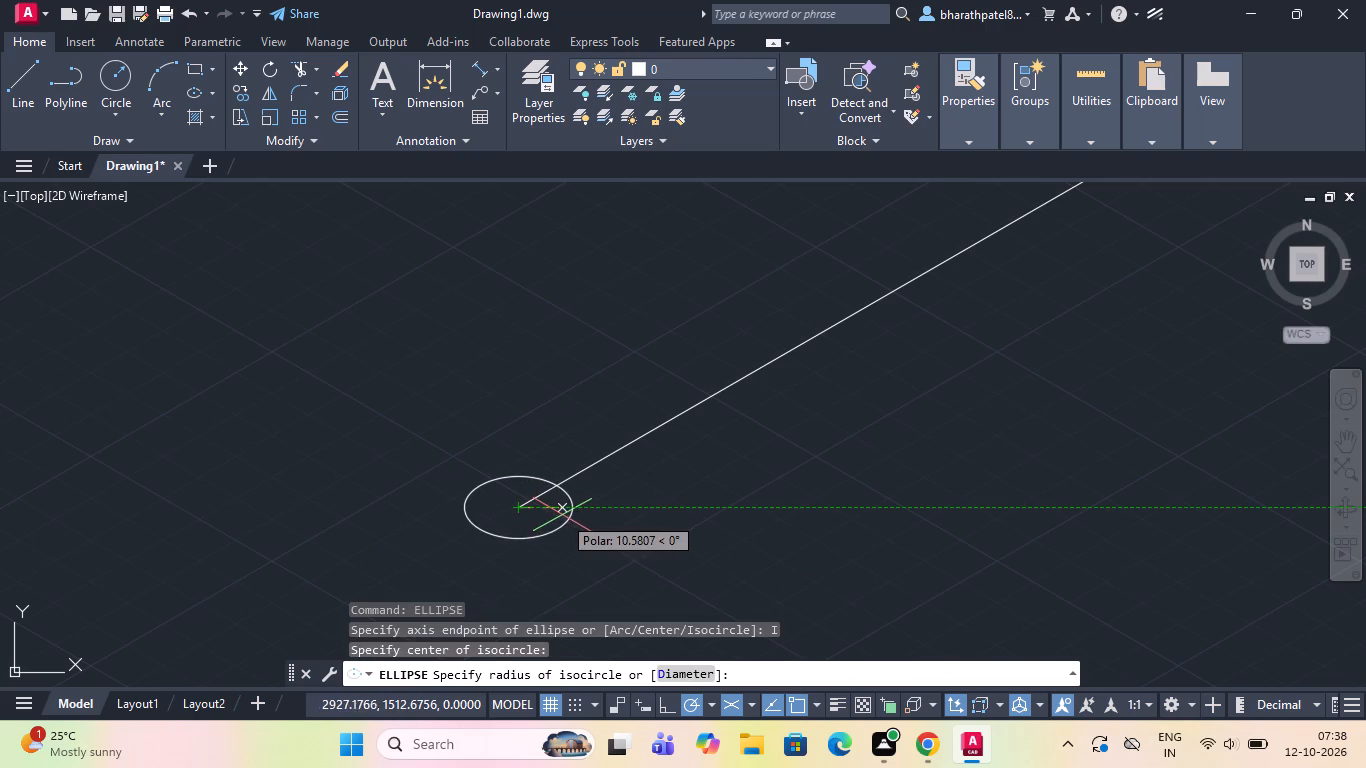
pyautogui.press('F5')
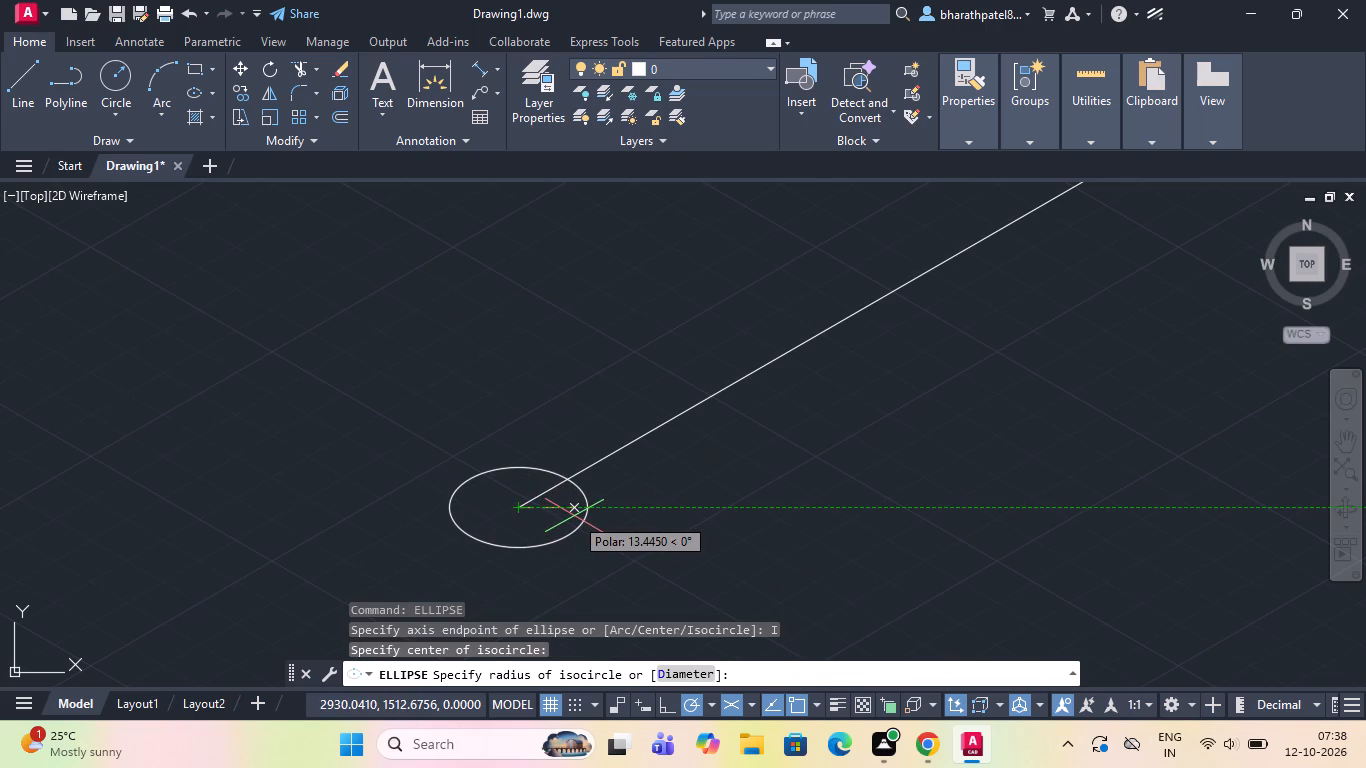
pyautogui.press('F5')
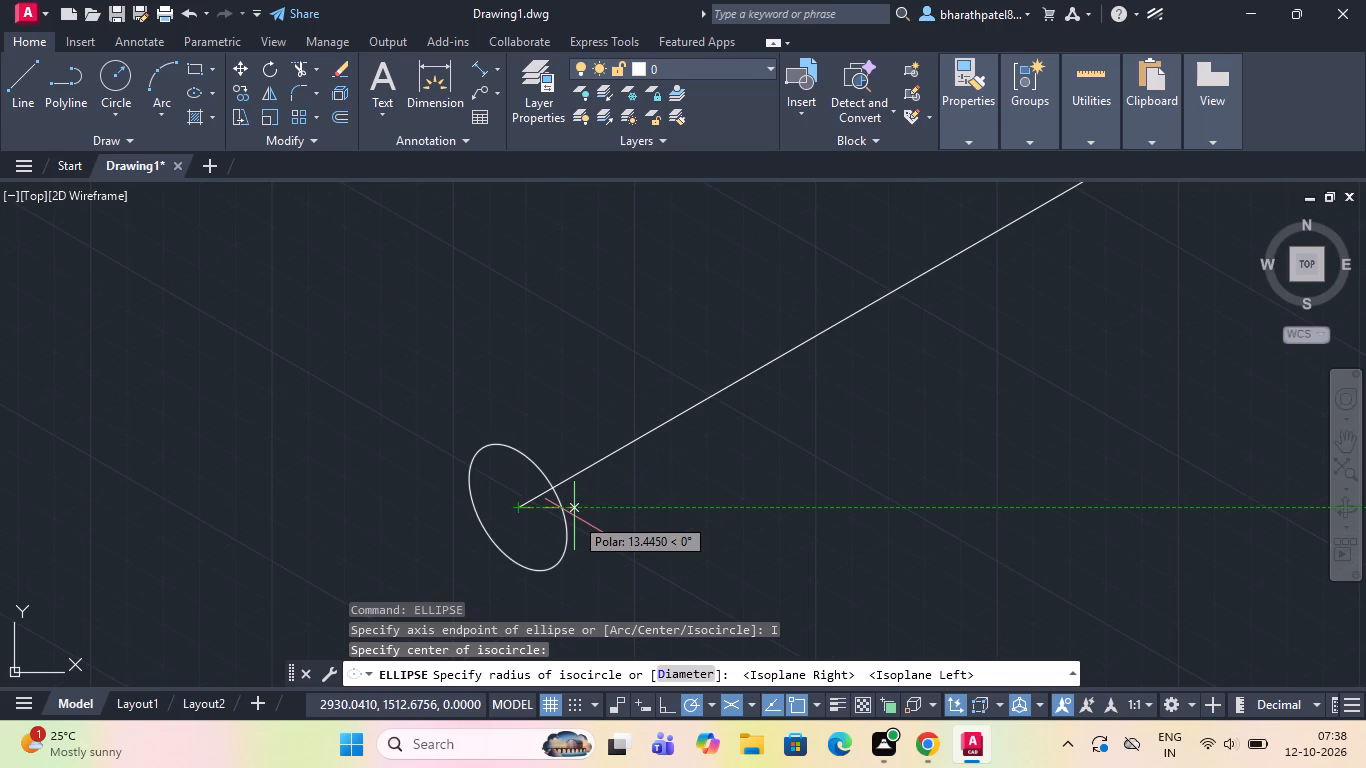
pyautogui.press('F5')
pyautogui.press('F5')
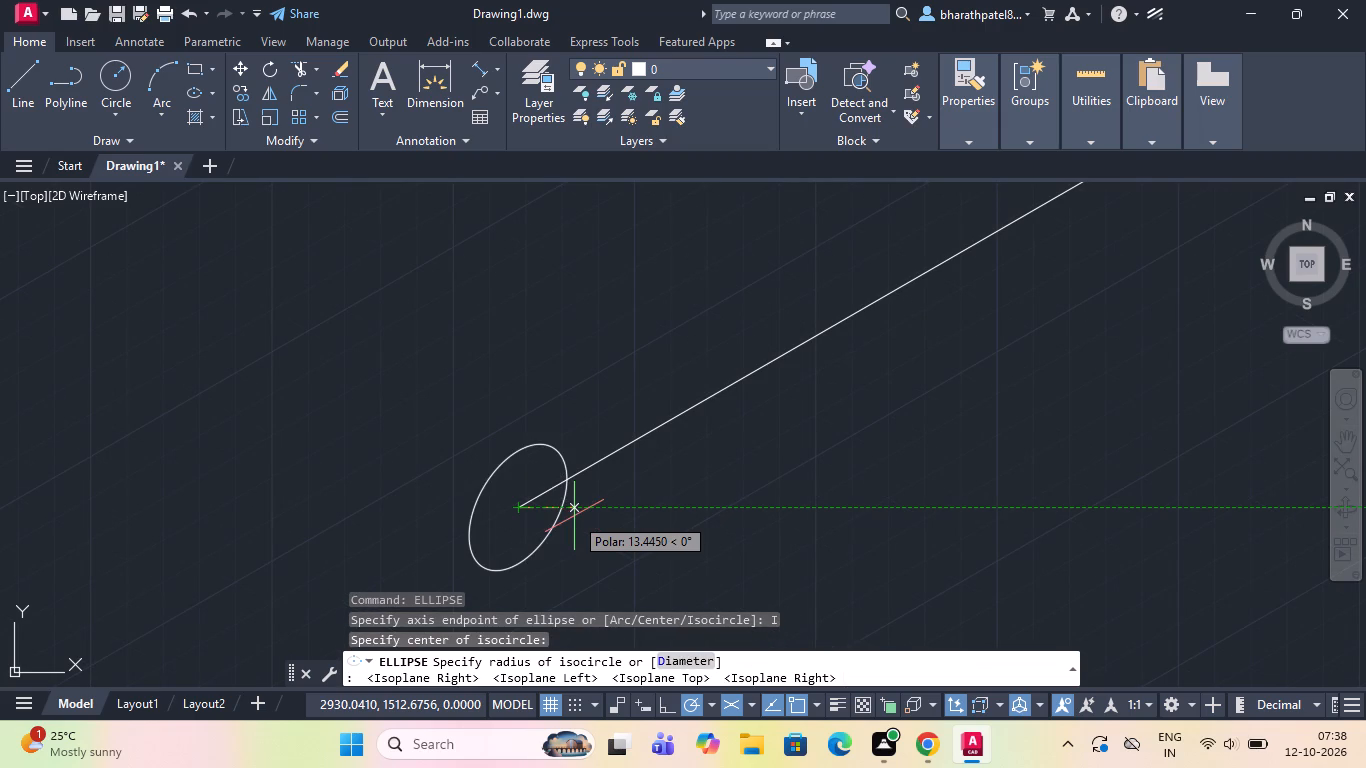
pyautogui.press('F5')
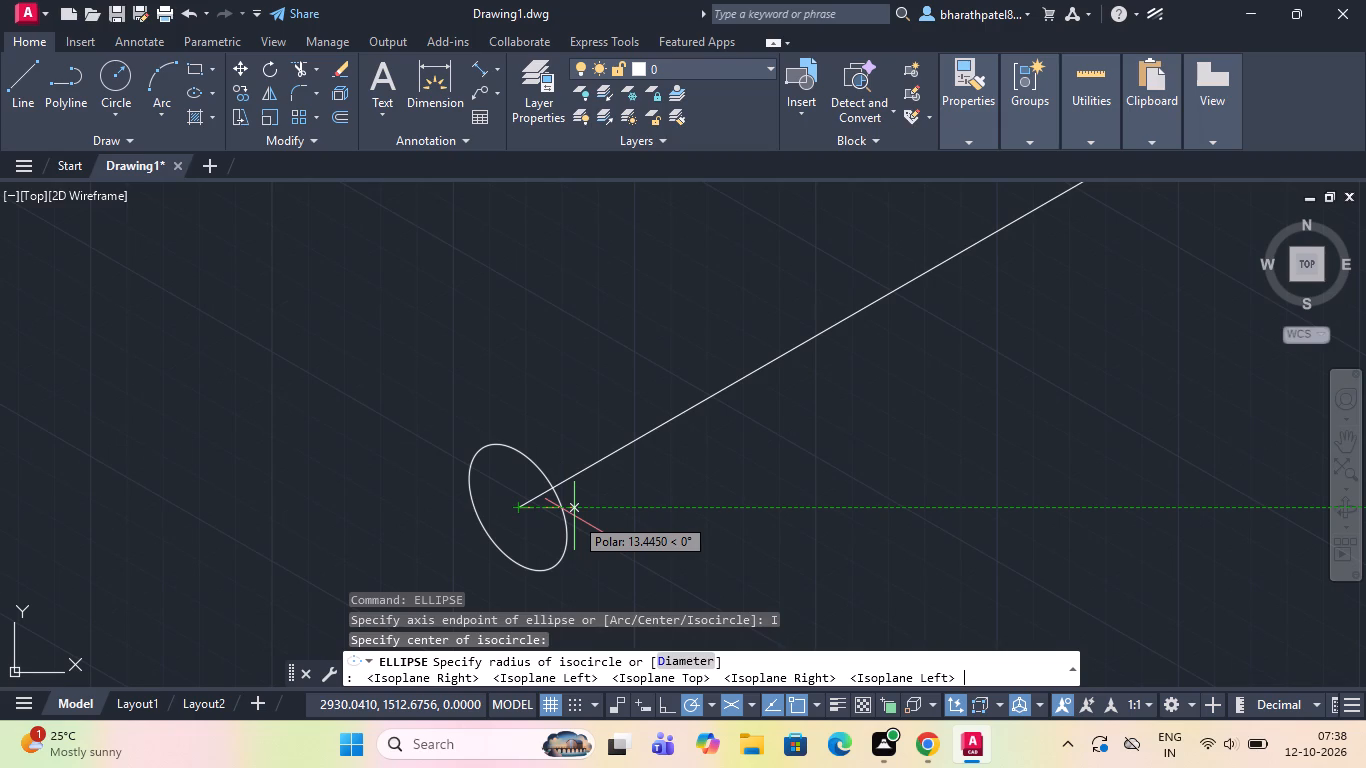
pyautogui.press('F5')
pyautogui.press('F5')
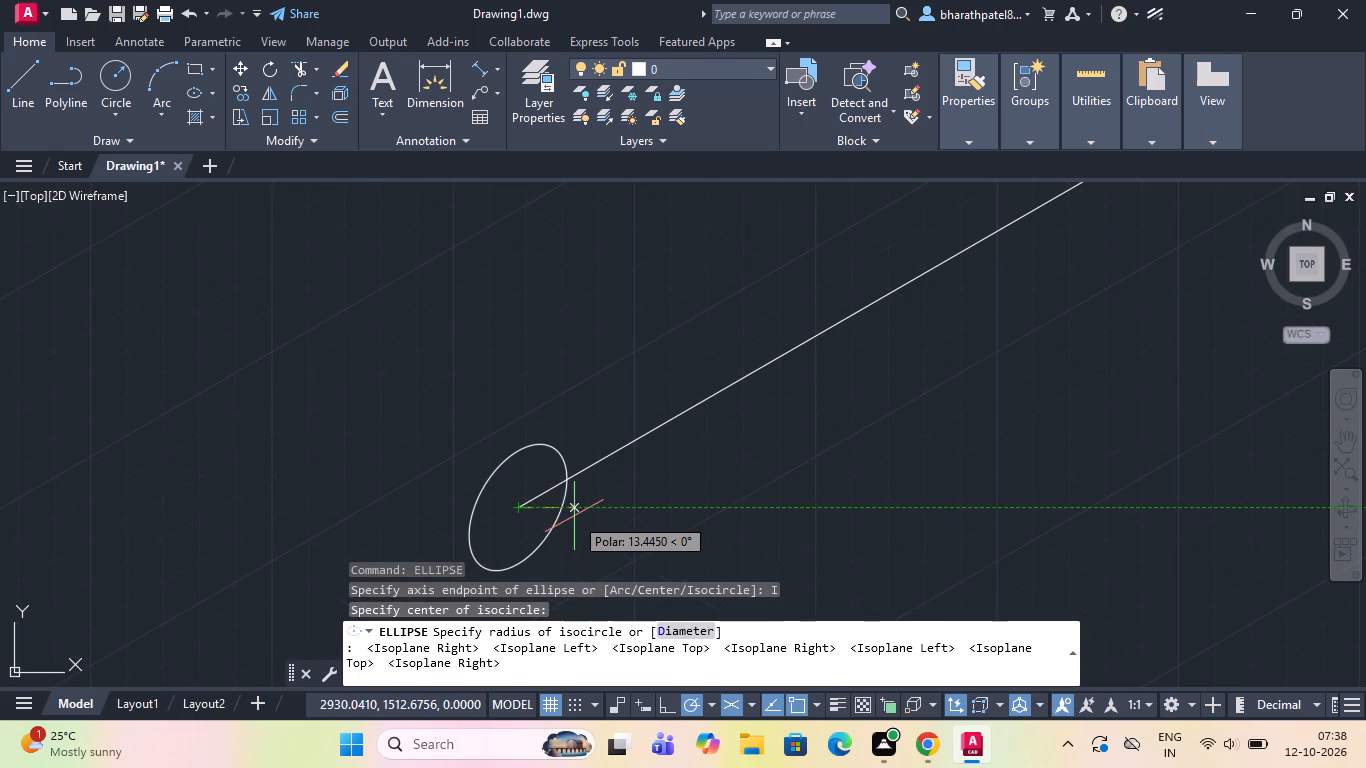
pyautogui.press('F5')
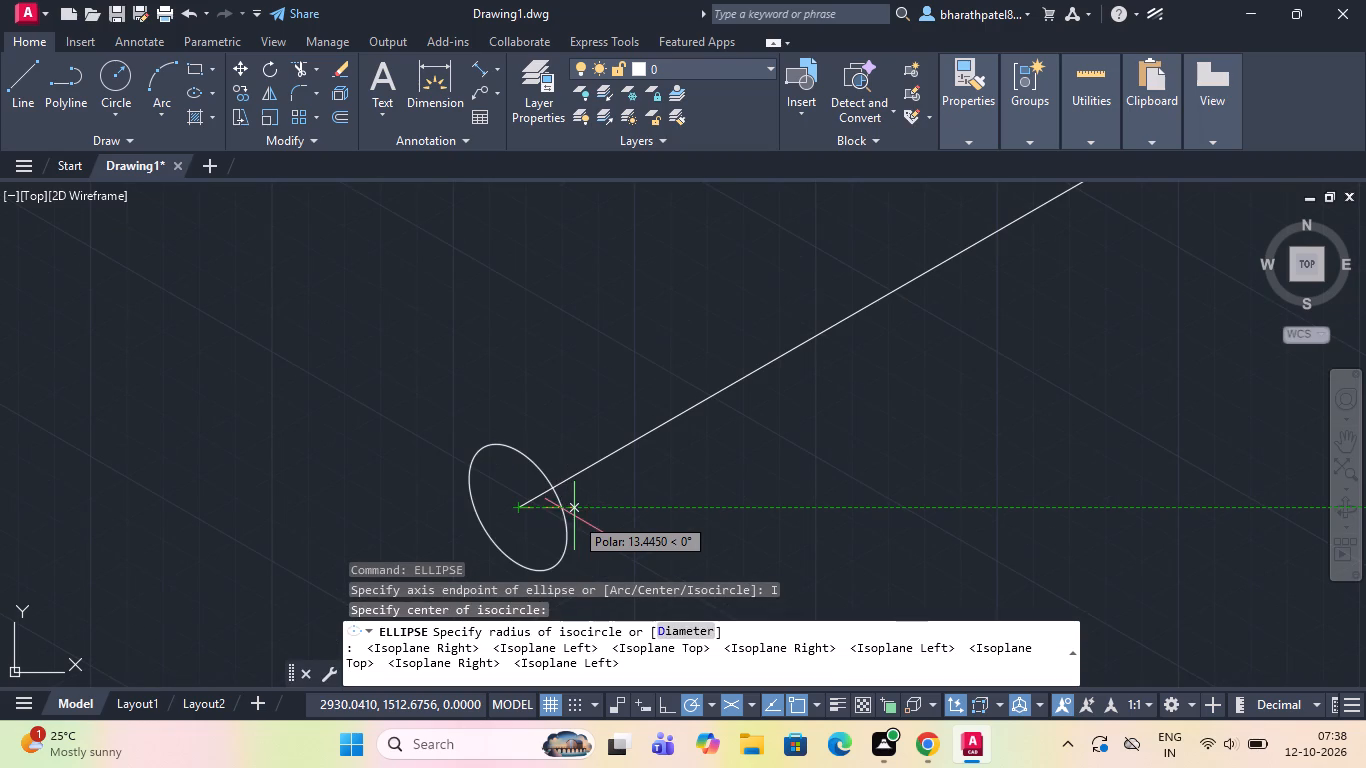
pyautogui.click(574, 516)
pyautogui.write('20')
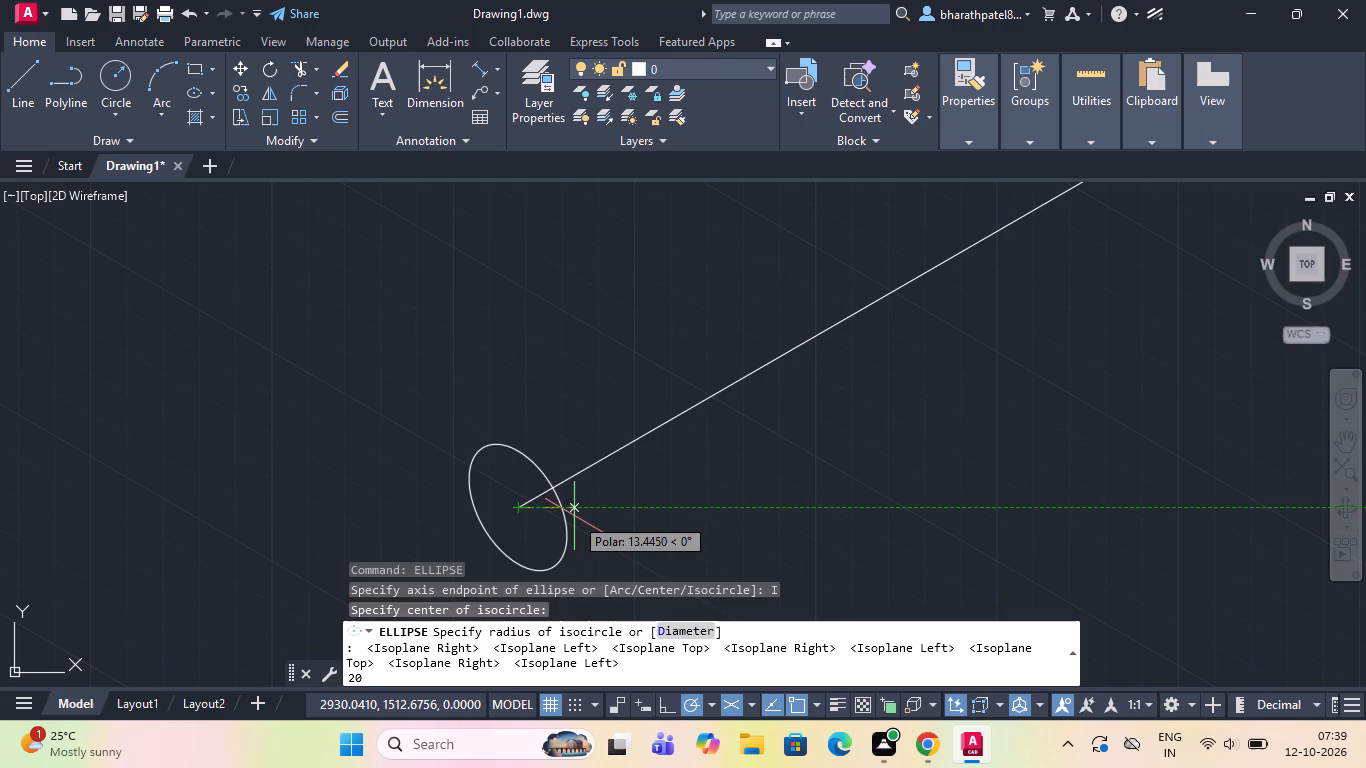
pyautogui.press('Return')
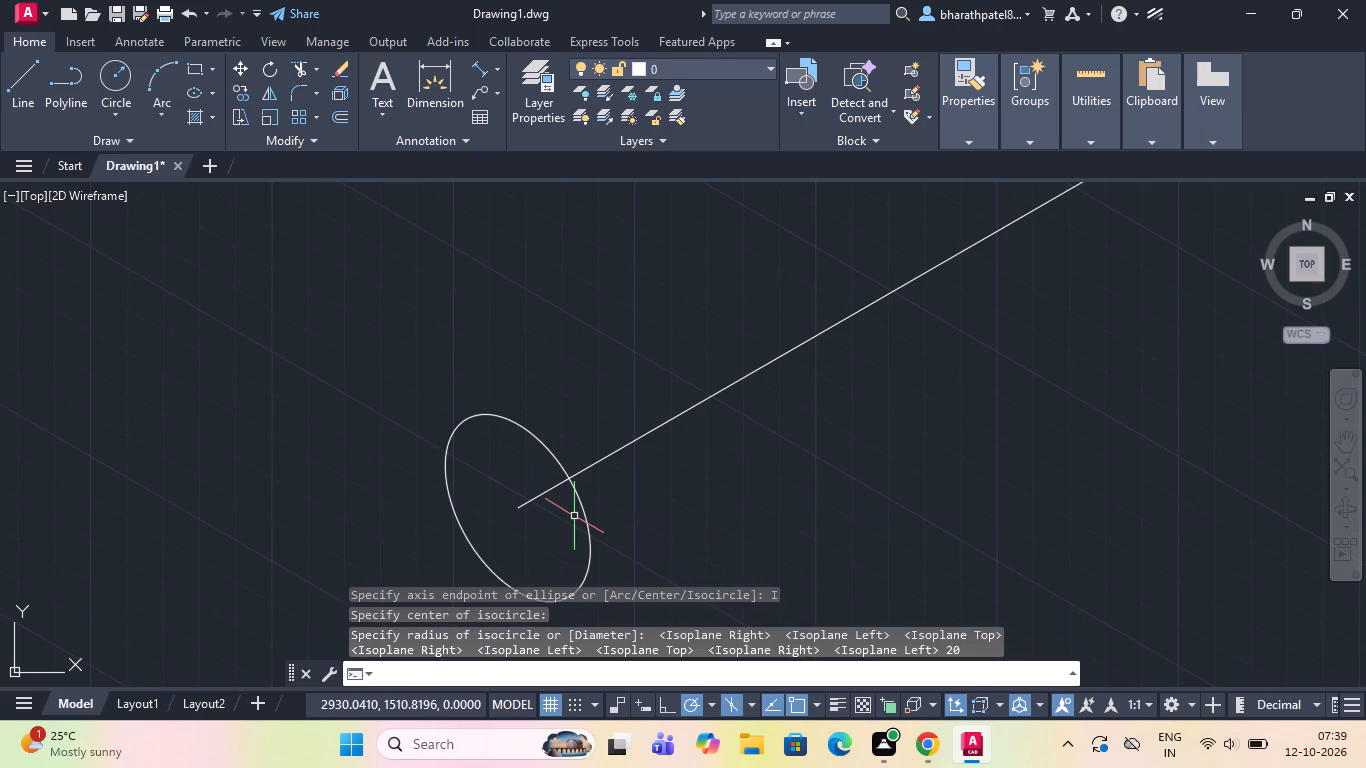
# Draw a concentric radius-30 isocircle on the left isoplane around the radius-20 one.
pyautogui.scroll(-2, 0, 103)
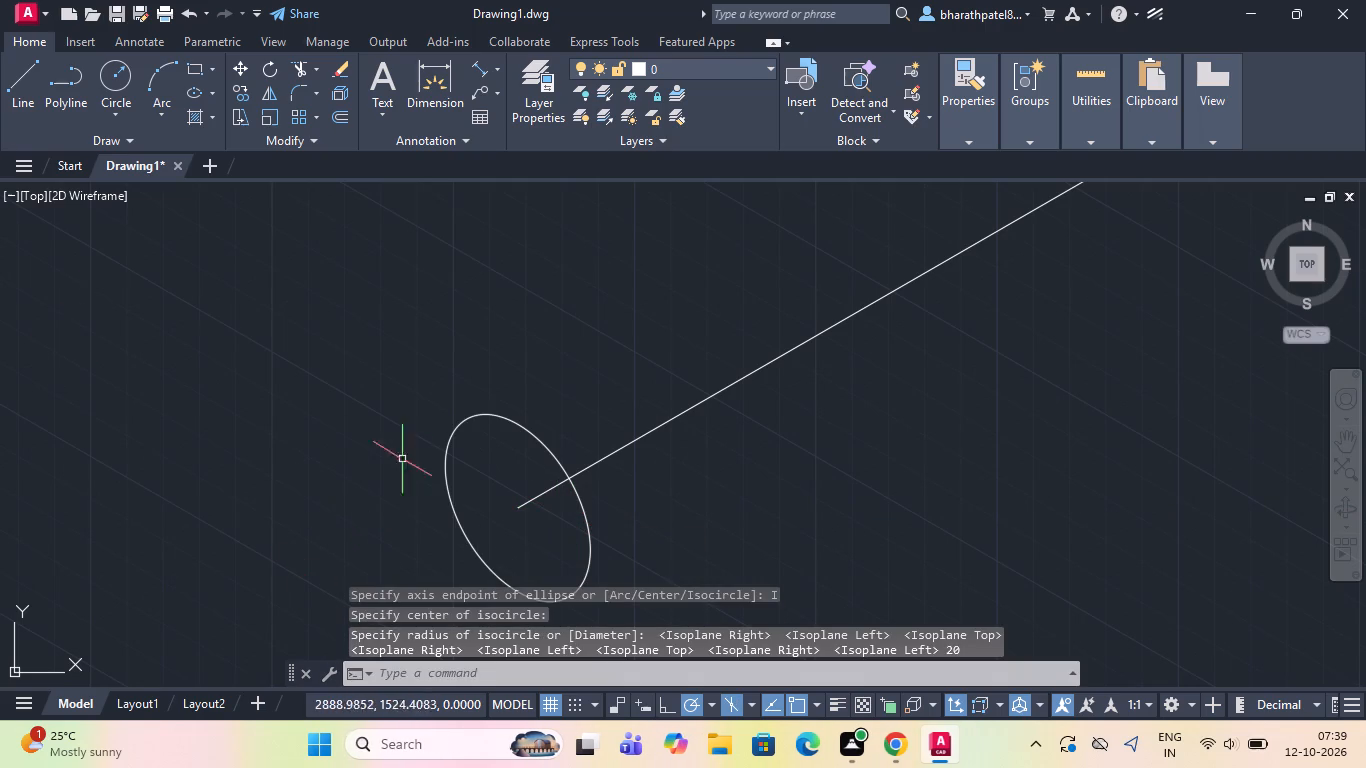
pyautogui.press('space')
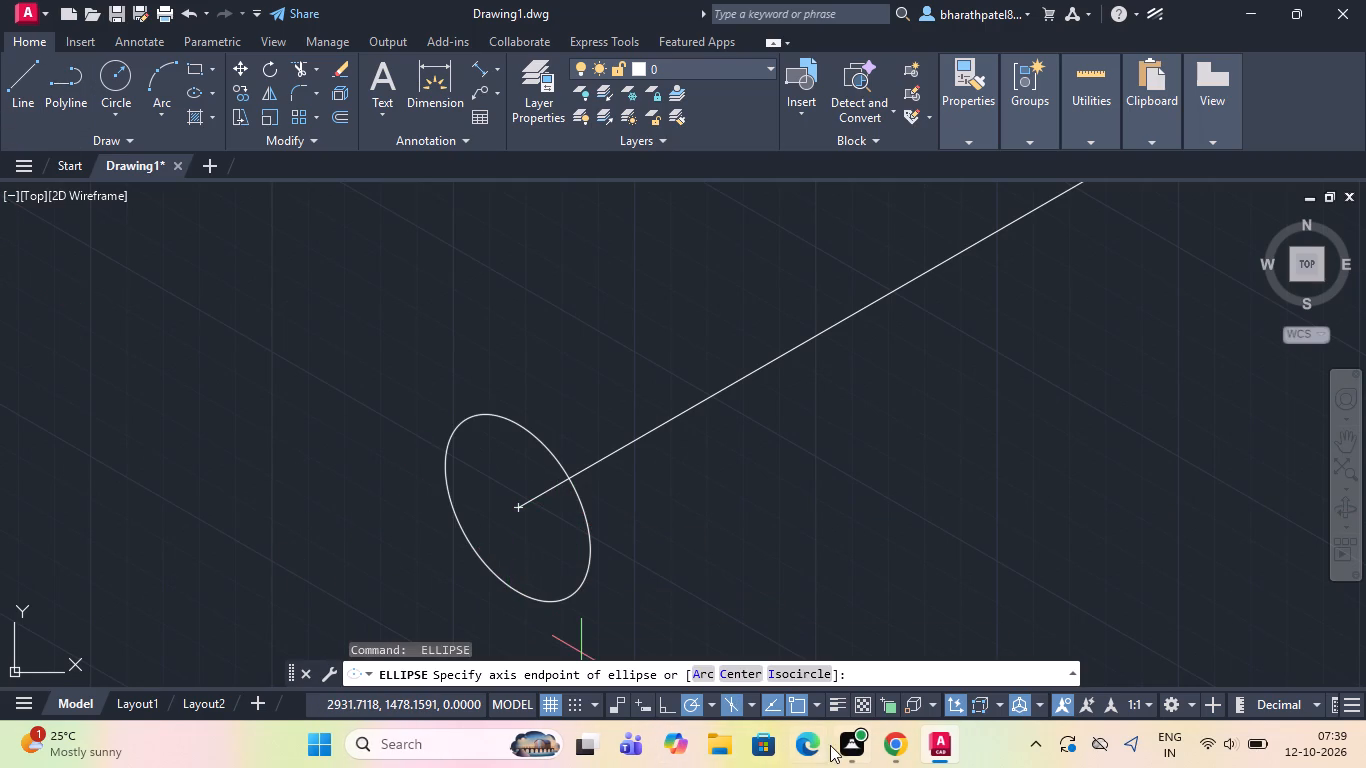
pyautogui.click(821, 672)
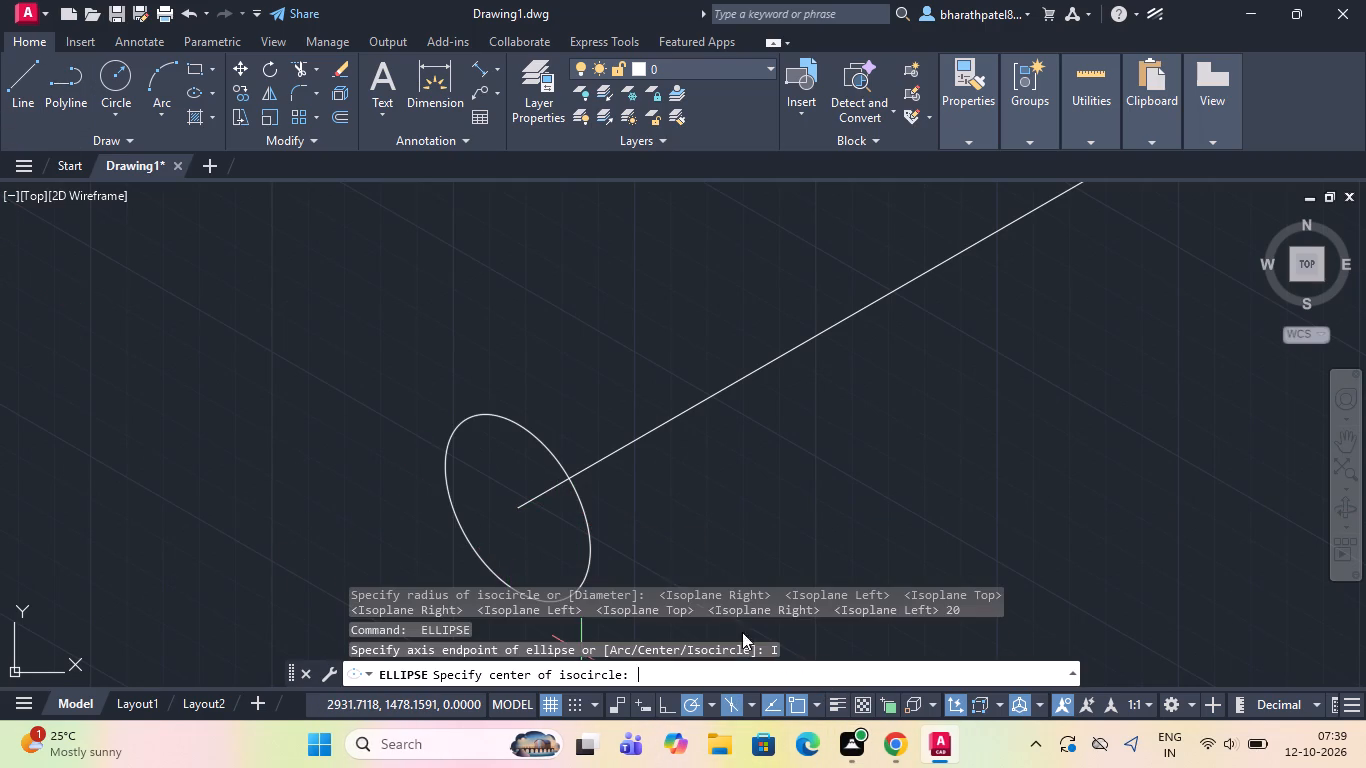
pyautogui.click(519, 509)
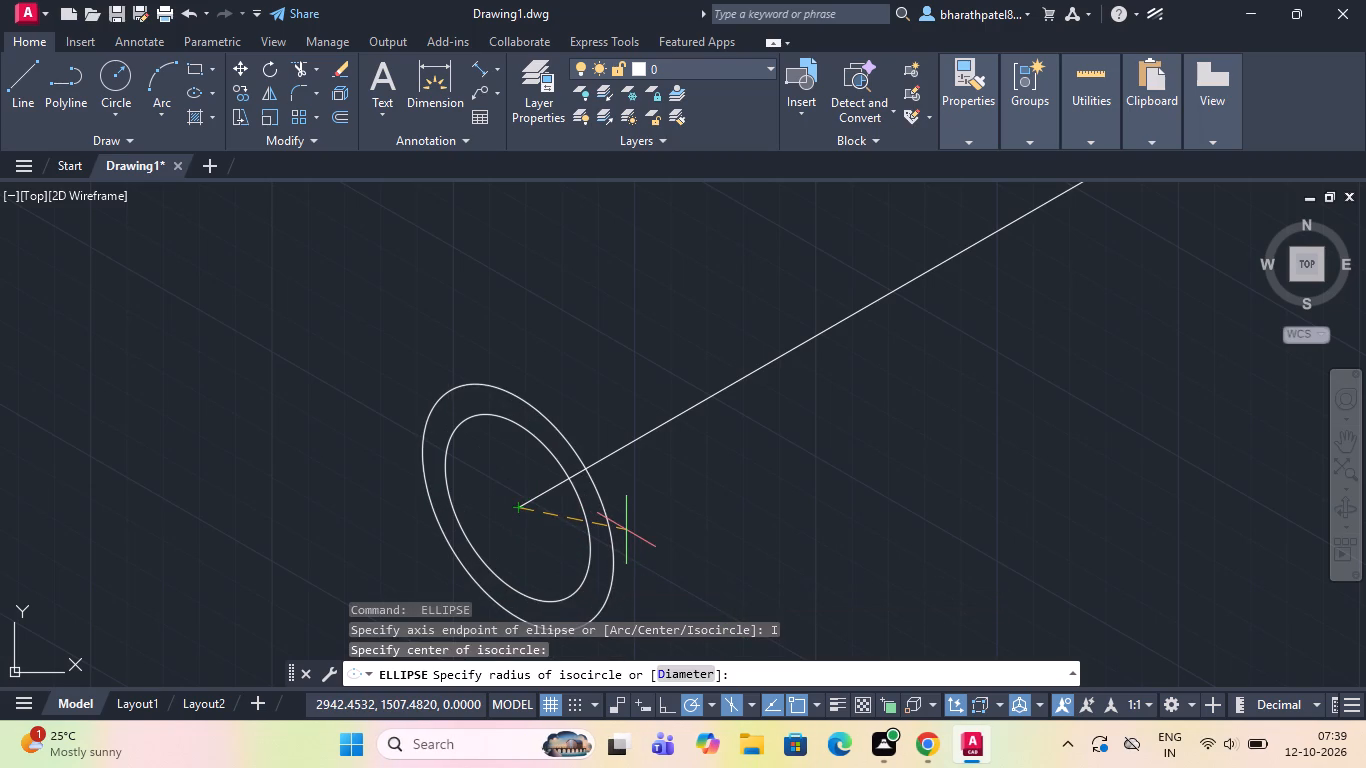
pyautogui.press('F5')
pyautogui.press('F5')
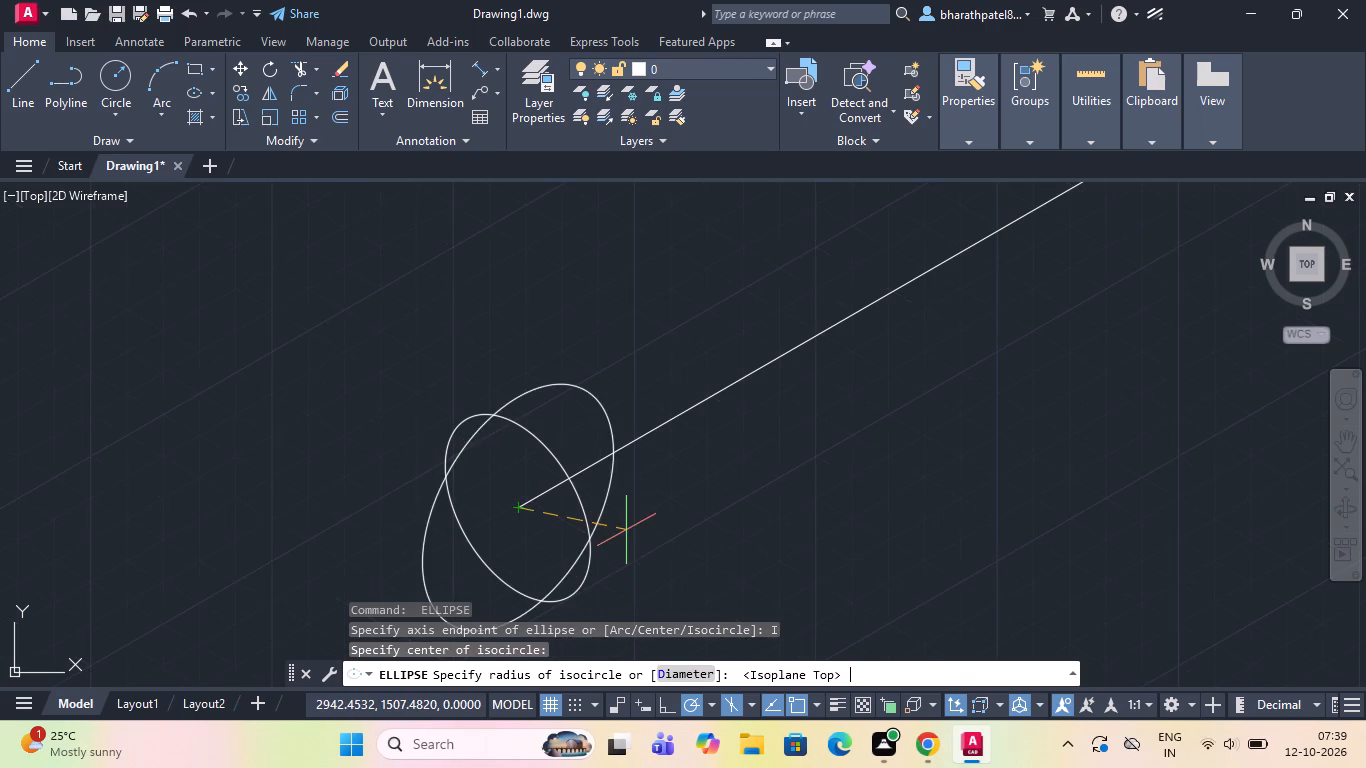
pyautogui.press('F5')
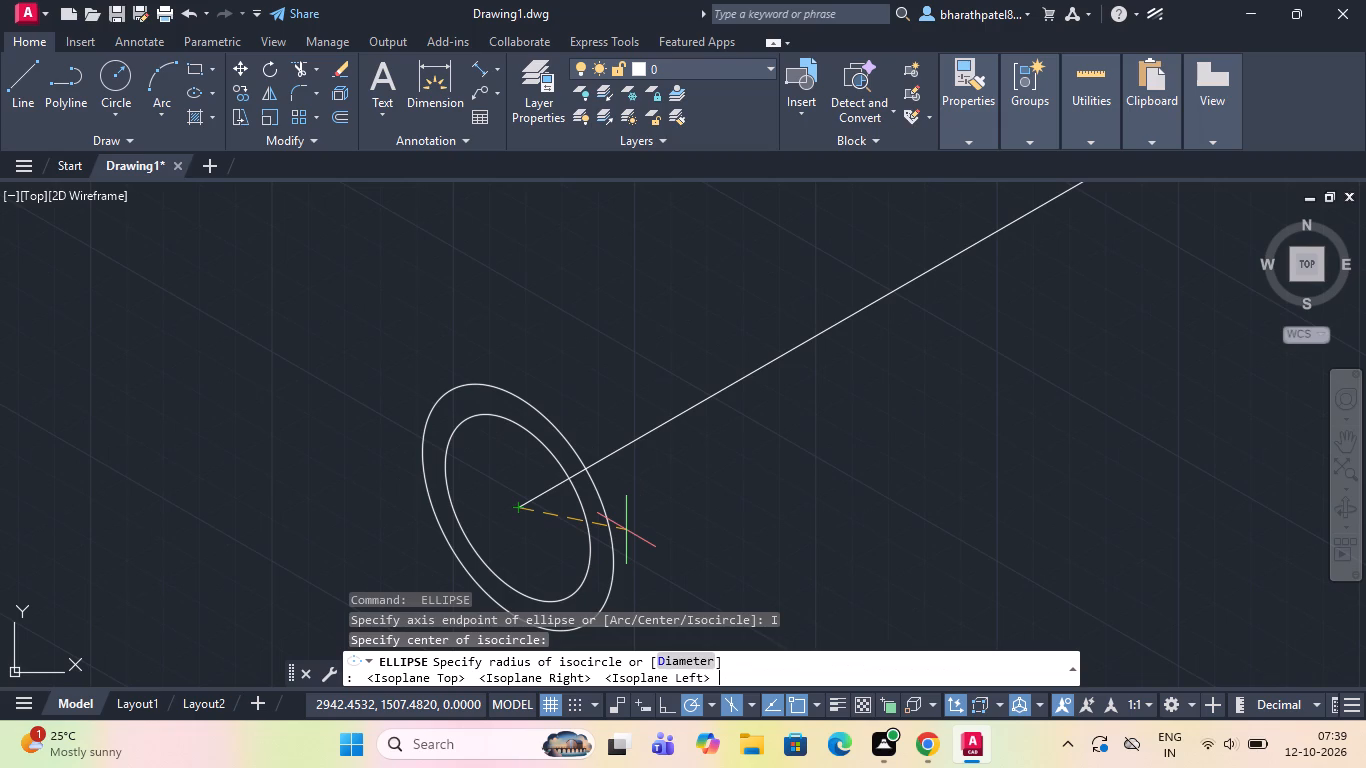
pyautogui.press('3')
pyautogui.press('0')
pyautogui.press('Return')
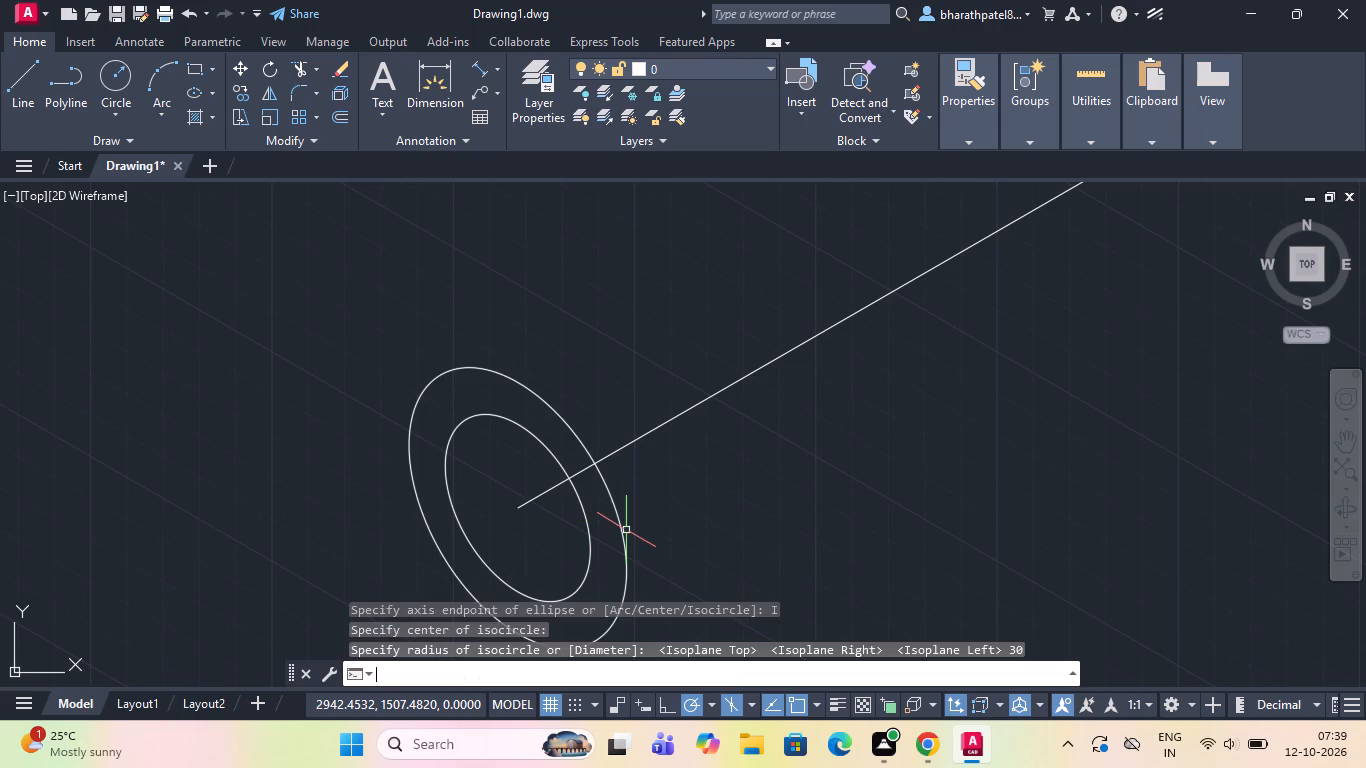
# Draw a second line about 490 units long at 30° in the empty area below and to the right of the concentric isocircles.
pyautogui.scroll(-1, 578, 504)
pyautogui.scroll(-2, 560, 401)
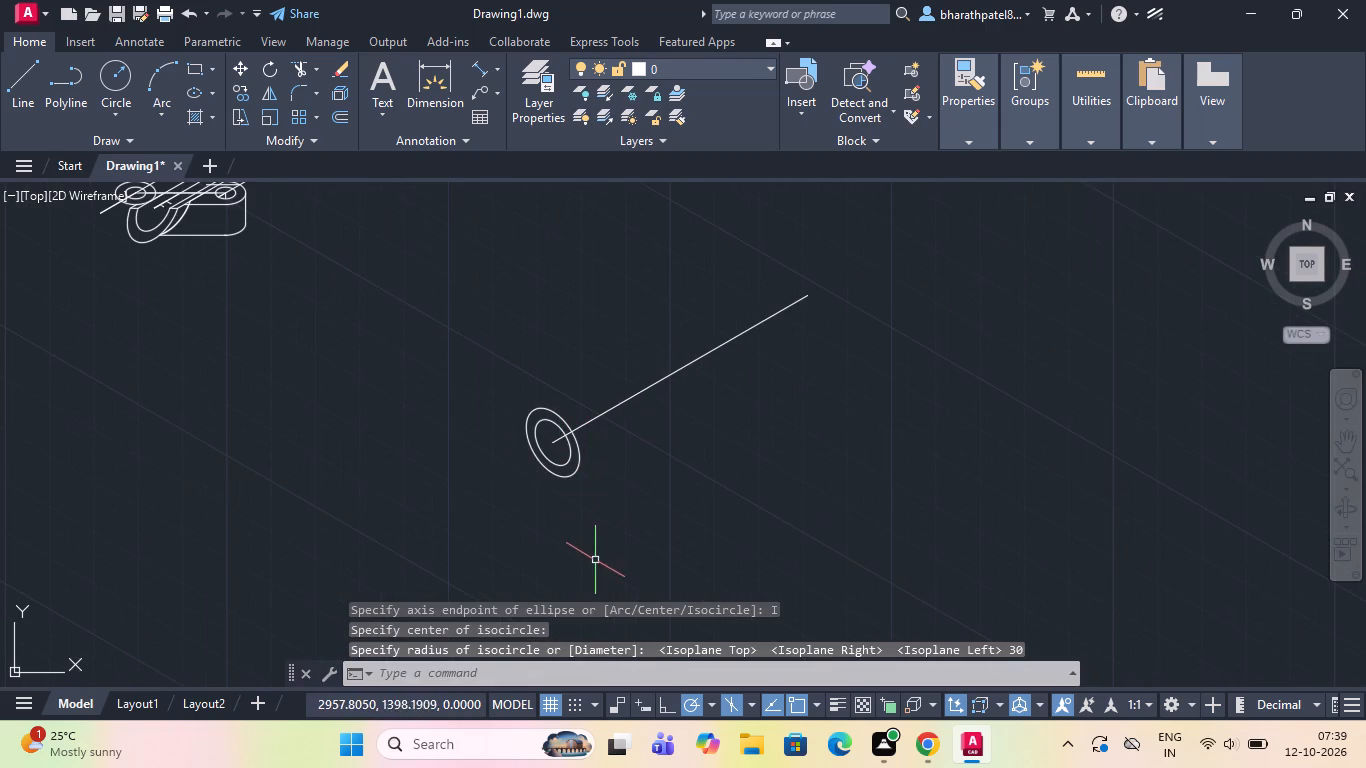
pyautogui.scroll(-2, 591, 542)
pyautogui.scroll(2, 623, 562)
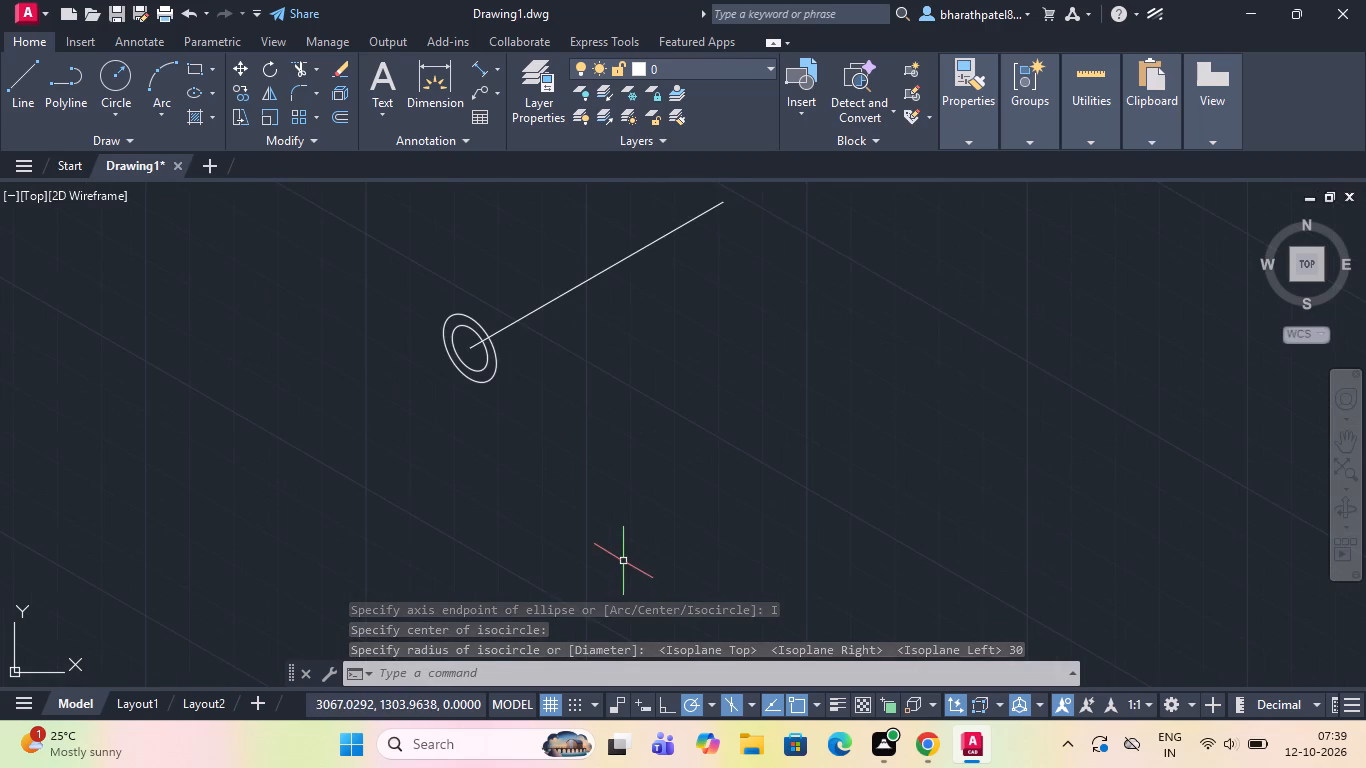
pyautogui.click(22, 75)
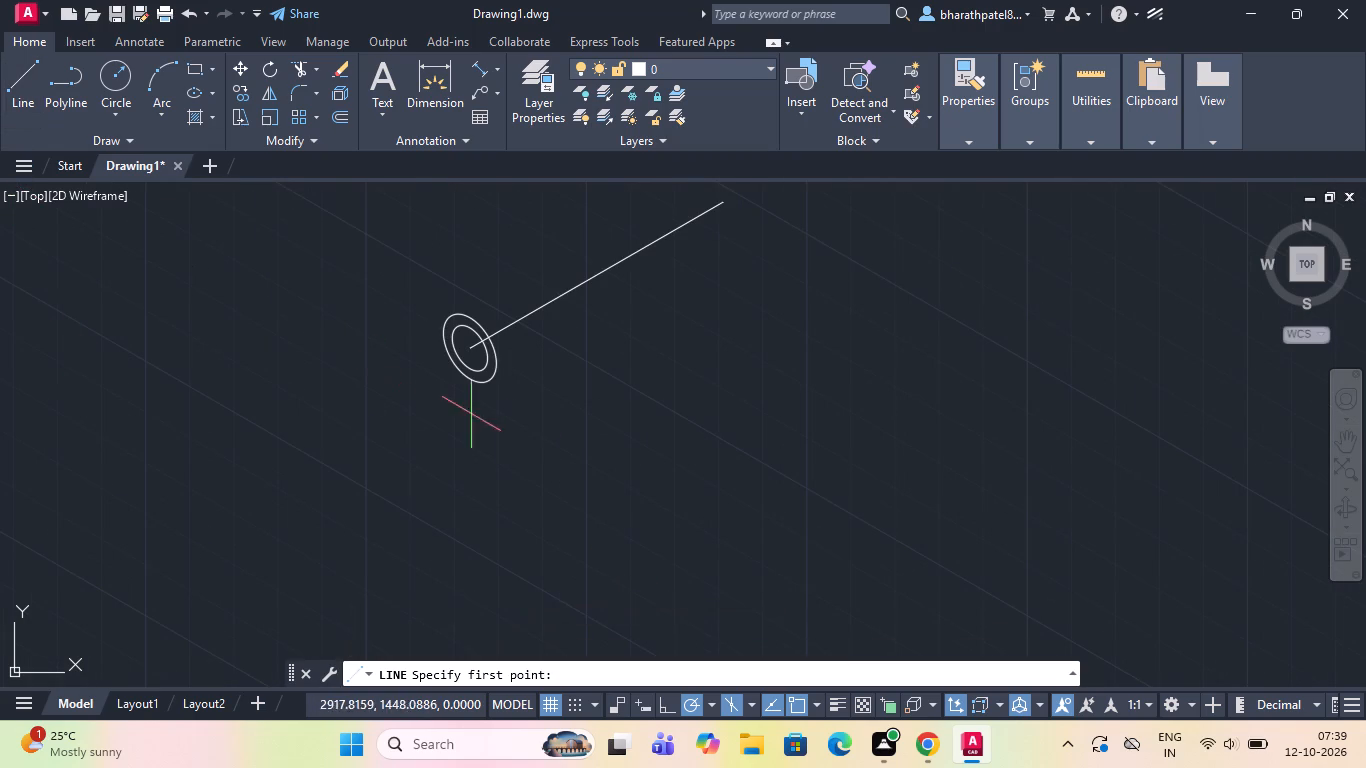
pyautogui.scroll(-2, 546, 462)
pyautogui.scroll(2, 665, 537)
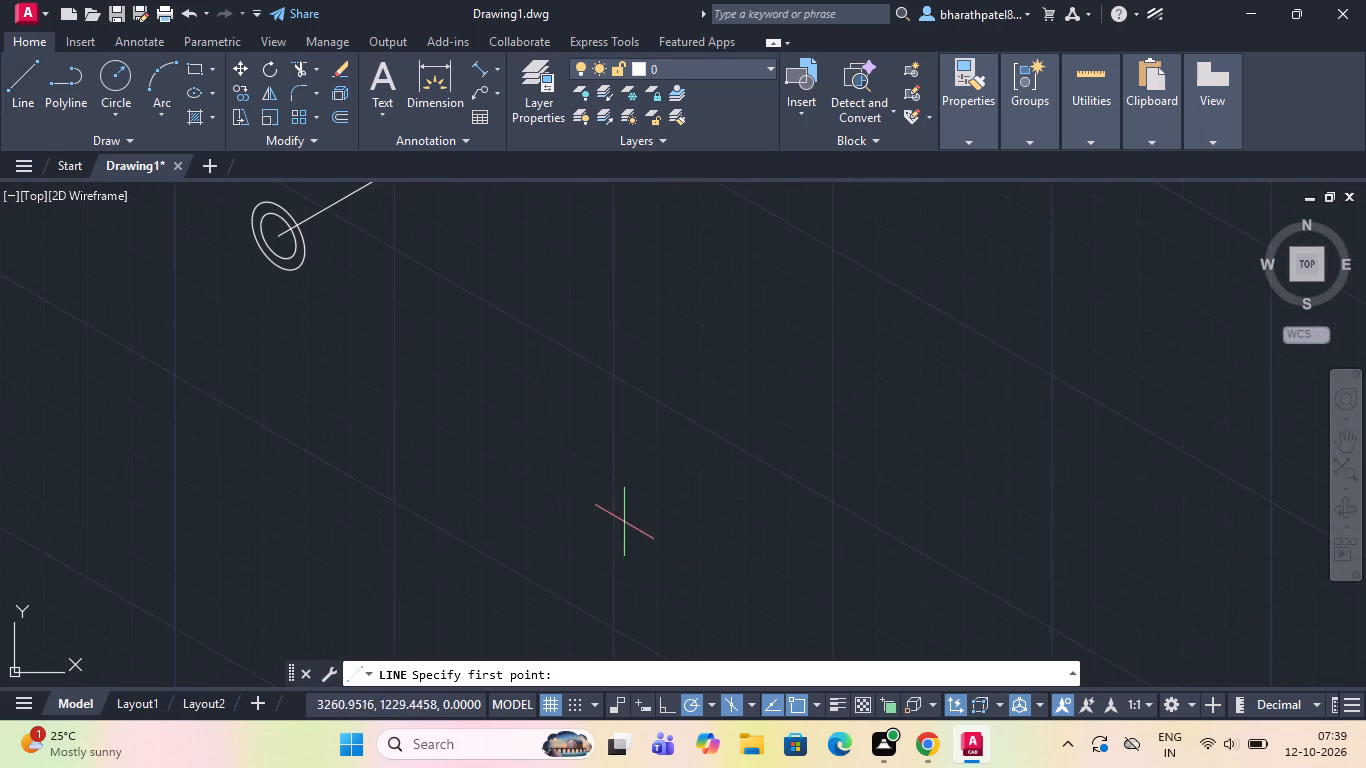
pyautogui.click(603, 508)
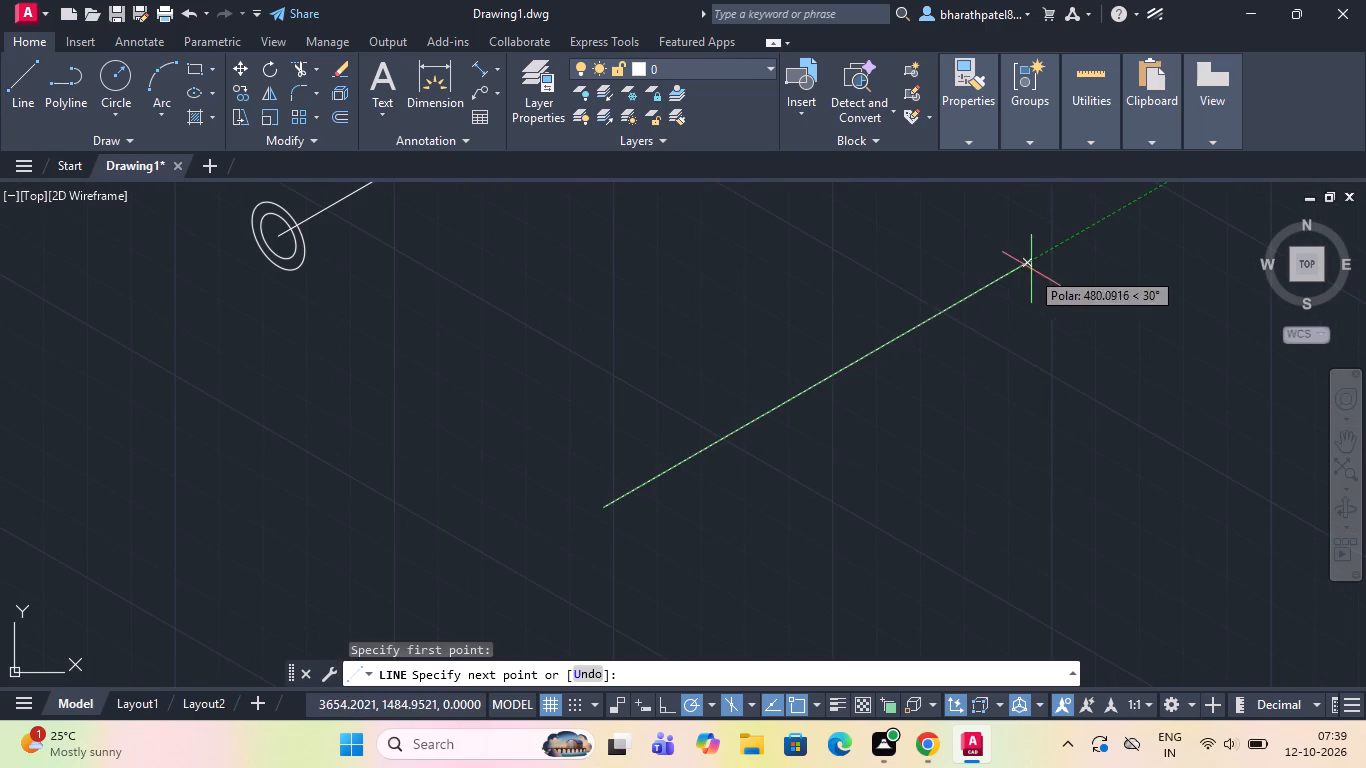
pyautogui.click(1039, 263)
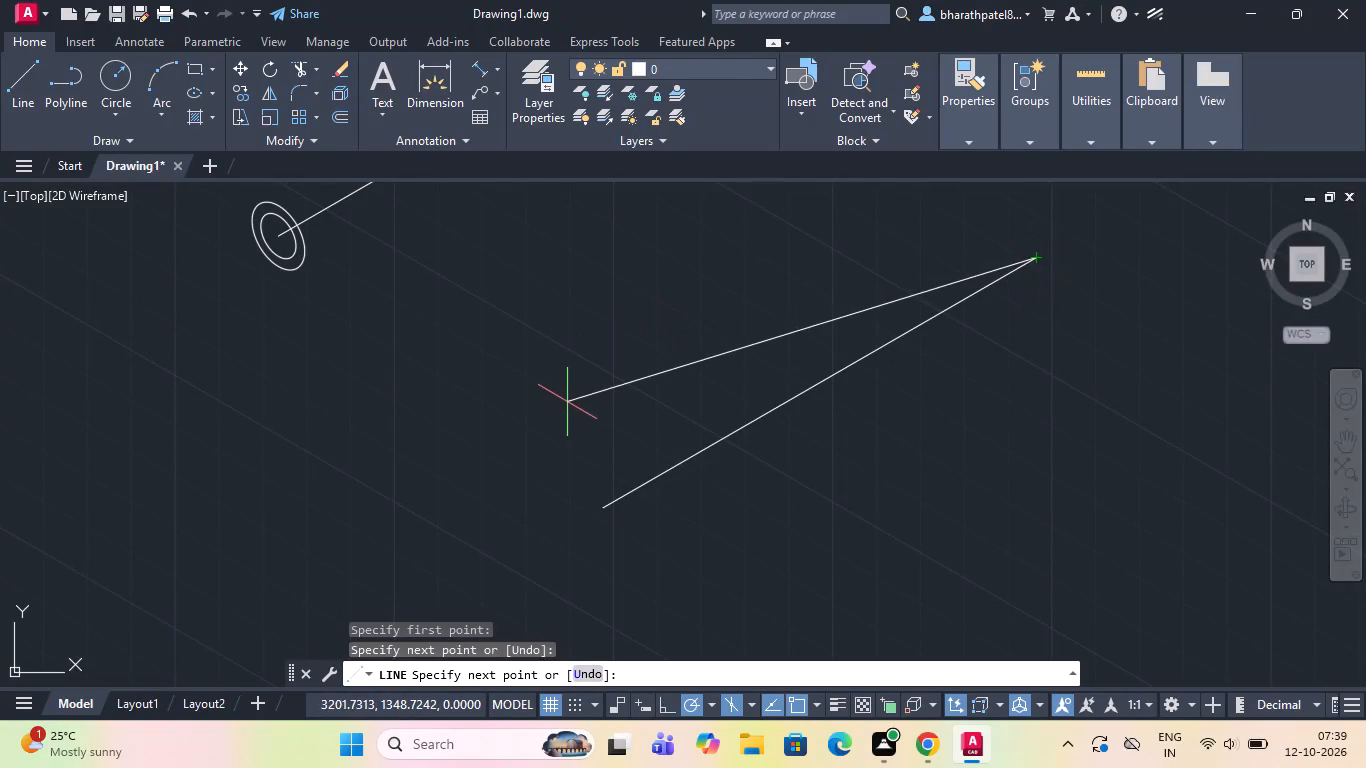
pyautogui.press('Escape')
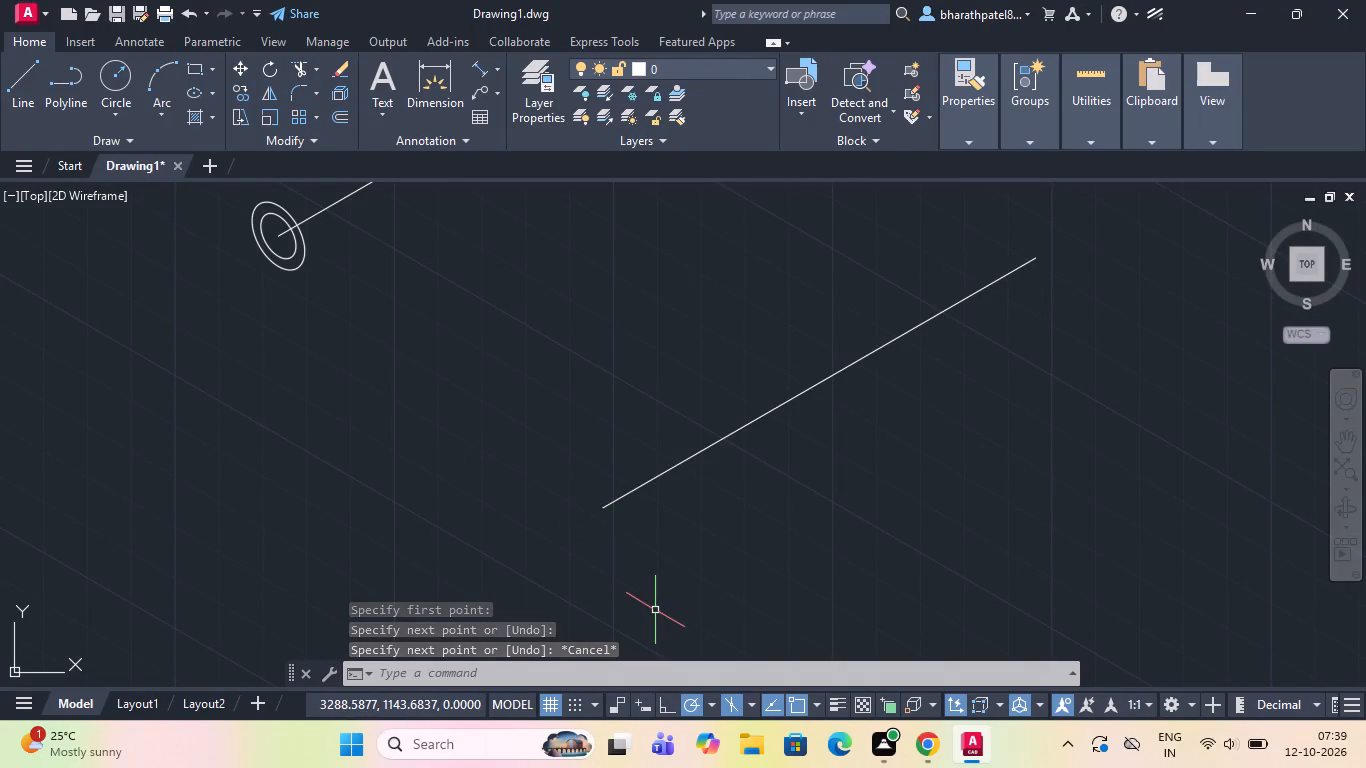
pyautogui.press('Escape')
# Draw a radius-20 isocircle on the right isoplane, centred on the lower end of the second separate 30° line.
pyautogui.write('ell')
pyautogui.press('Return')
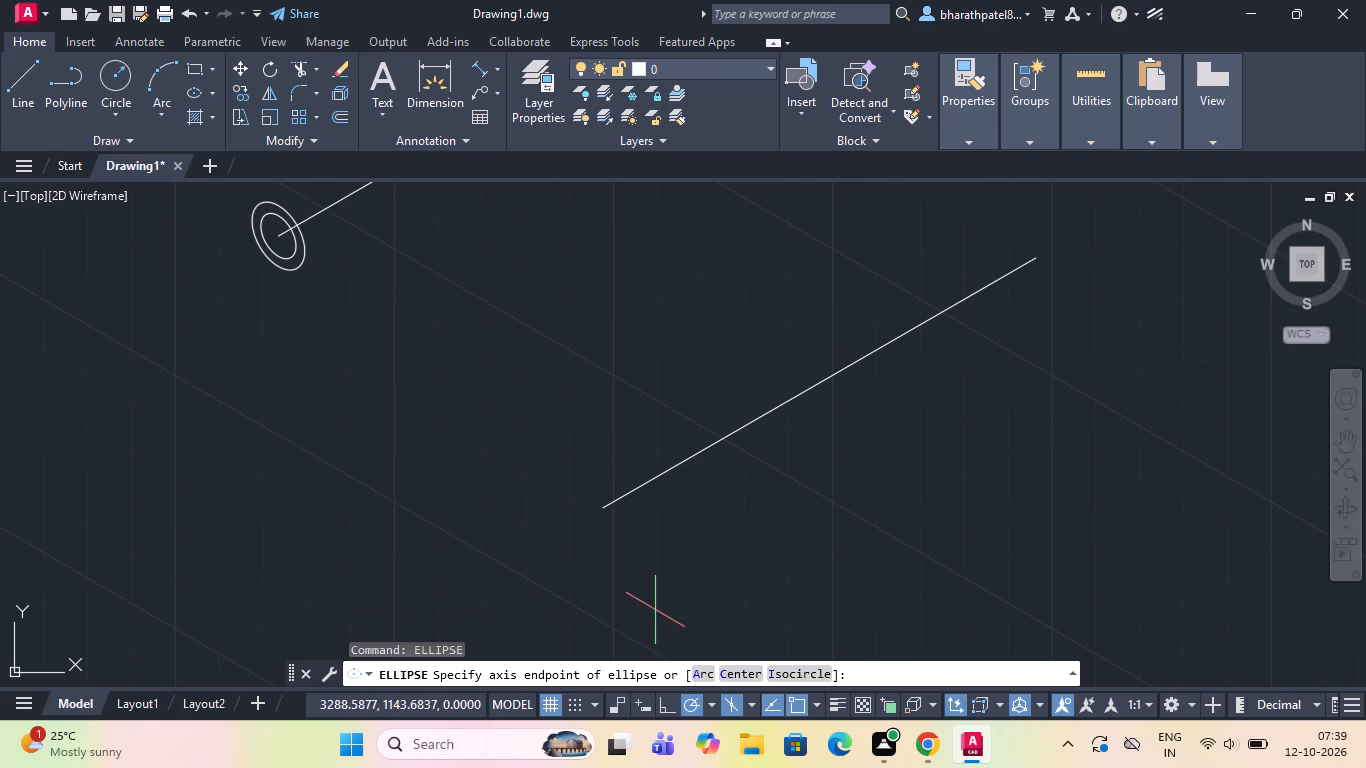
pyautogui.click(799, 676)
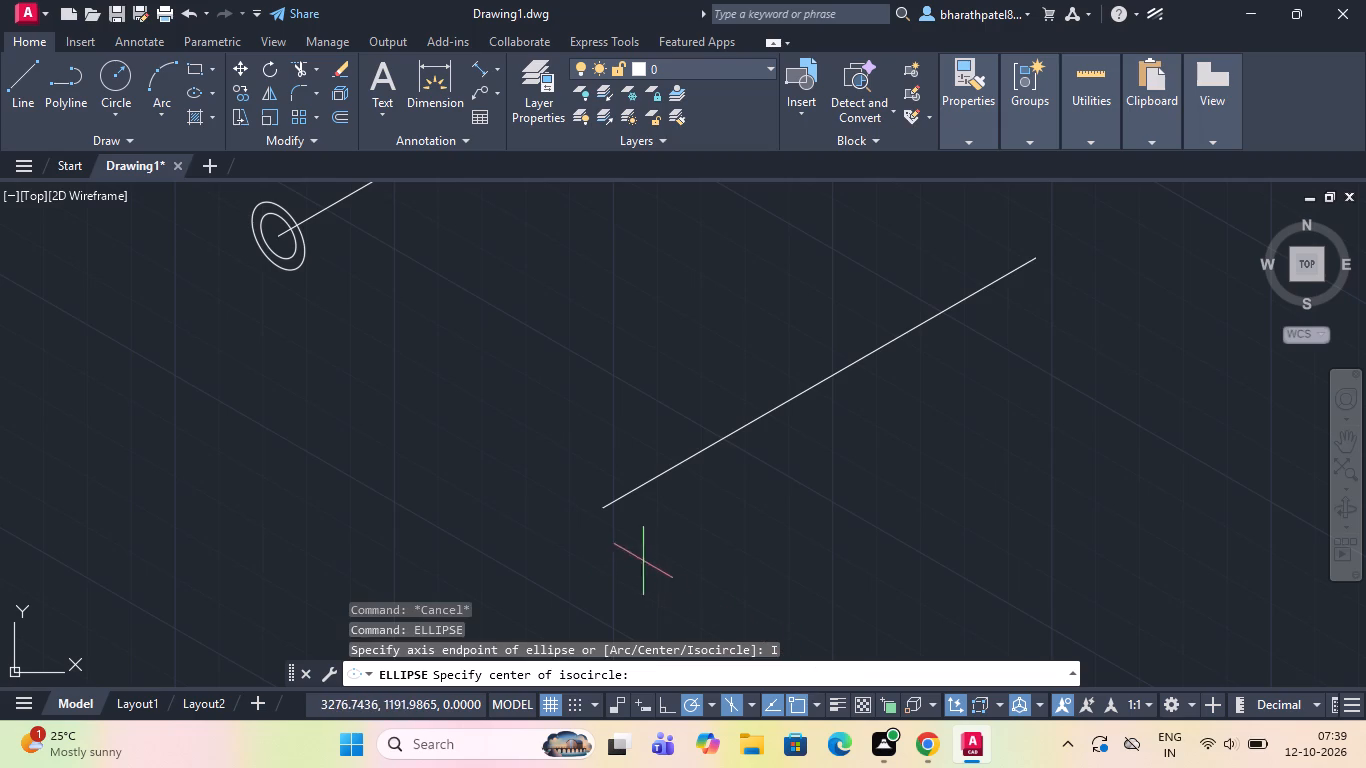
pyautogui.click(601, 512)
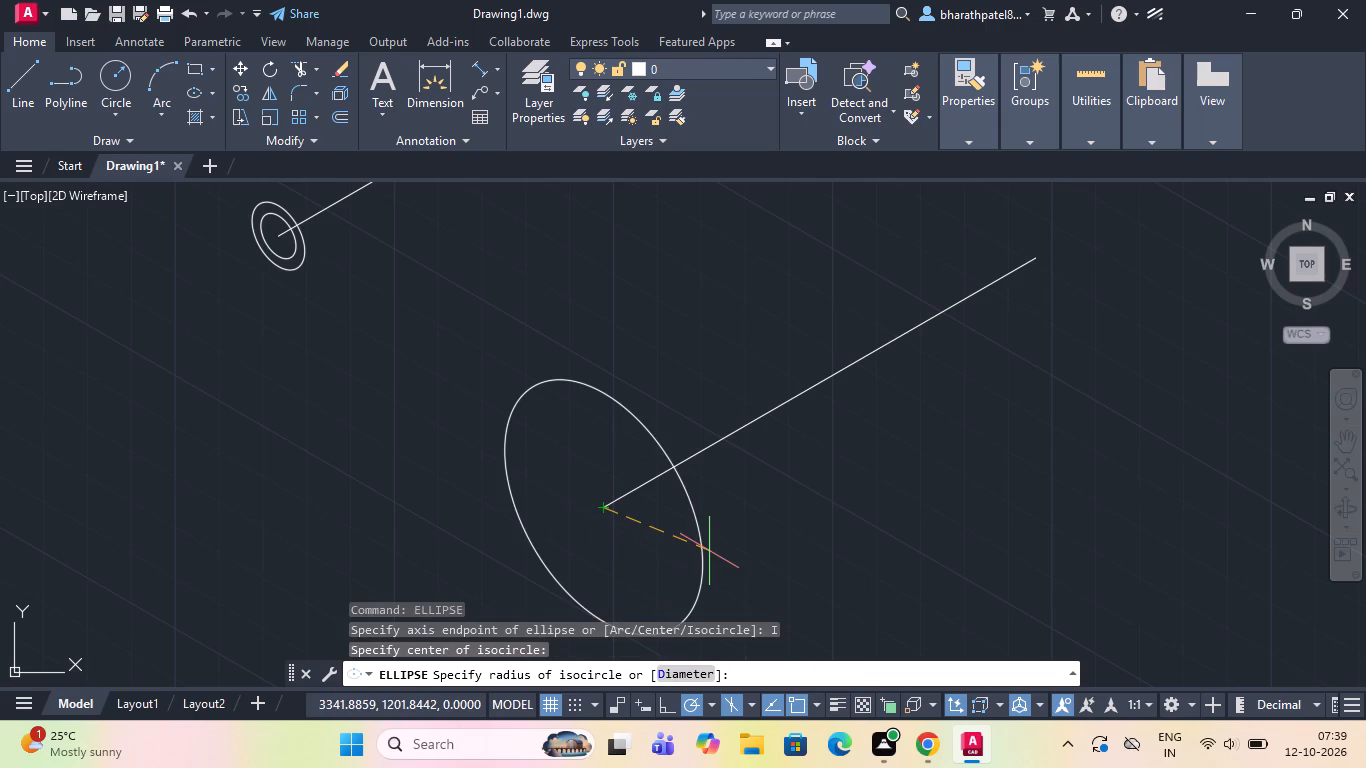
pyautogui.press('F5')
pyautogui.press('F5')
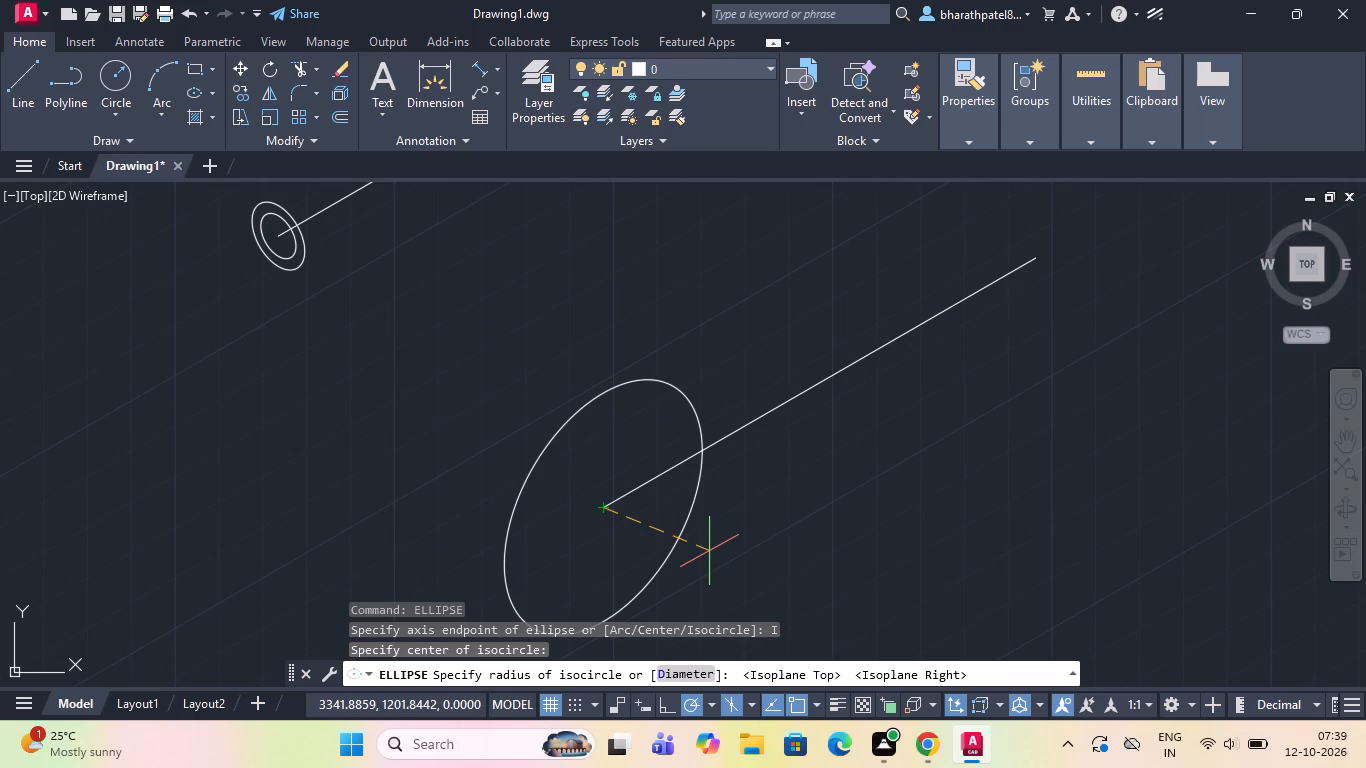
pyautogui.press('F5')
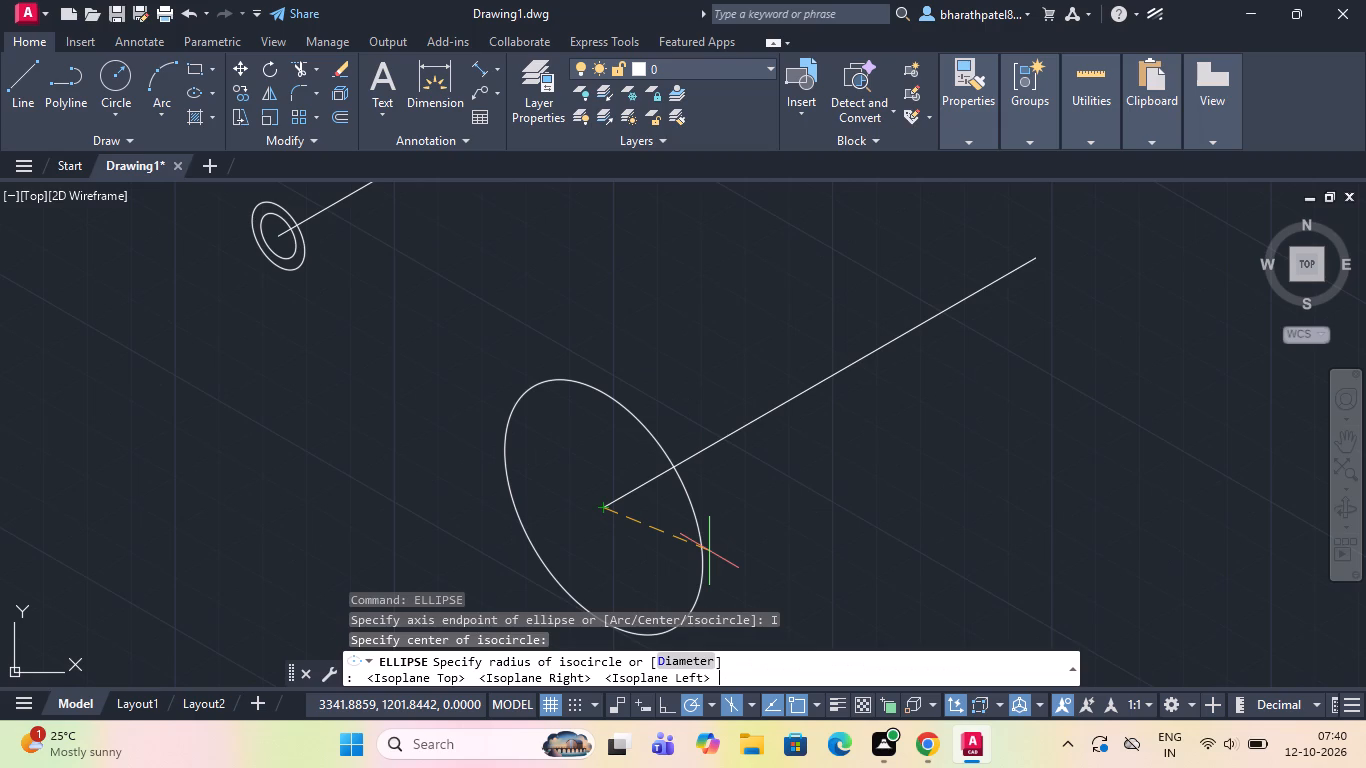
pyautogui.press('F5')
pyautogui.press('F5')
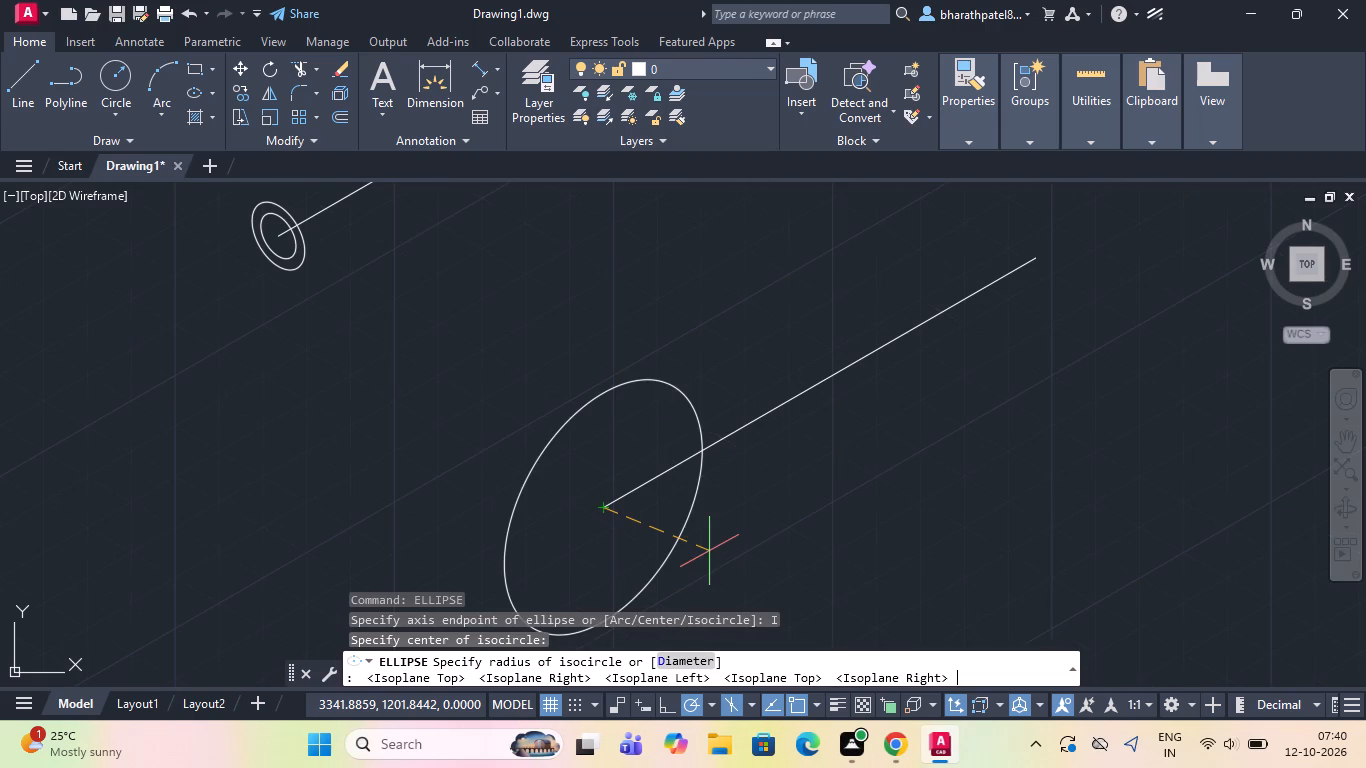
pyautogui.press('2')
pyautogui.press('0')
pyautogui.press('Return')
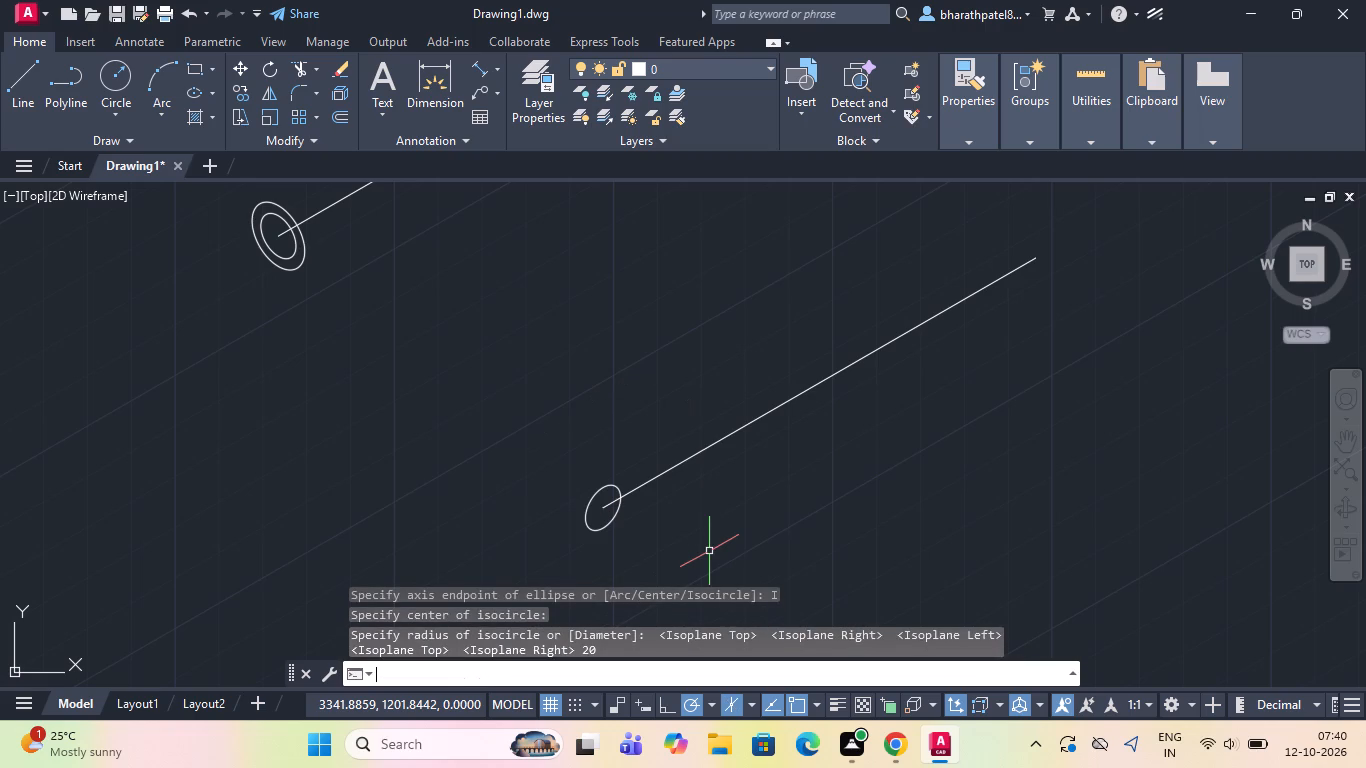
# Draw a concentric radius-30 isocircle on the right isoplane around the new radius-20 one.
pyautogui.scroll(3, 619, 541)
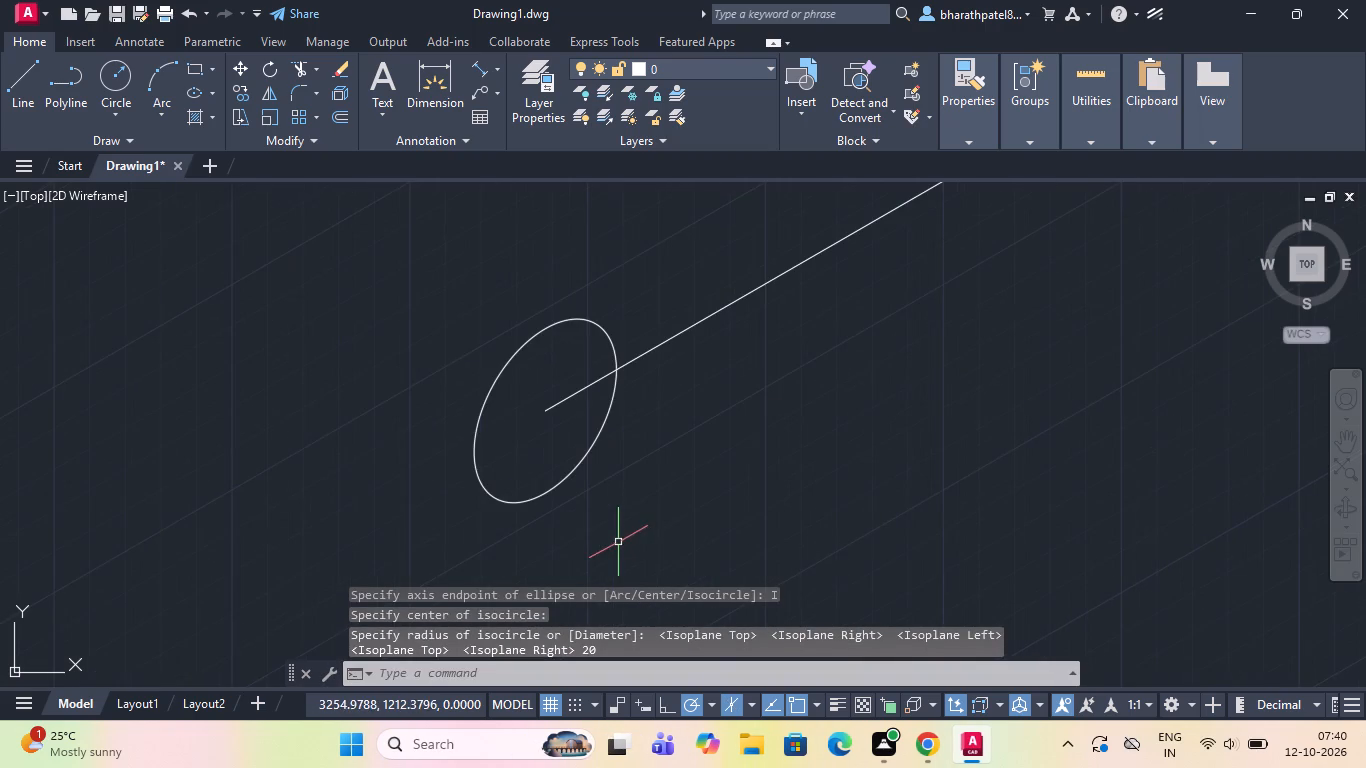
pyautogui.press('space')
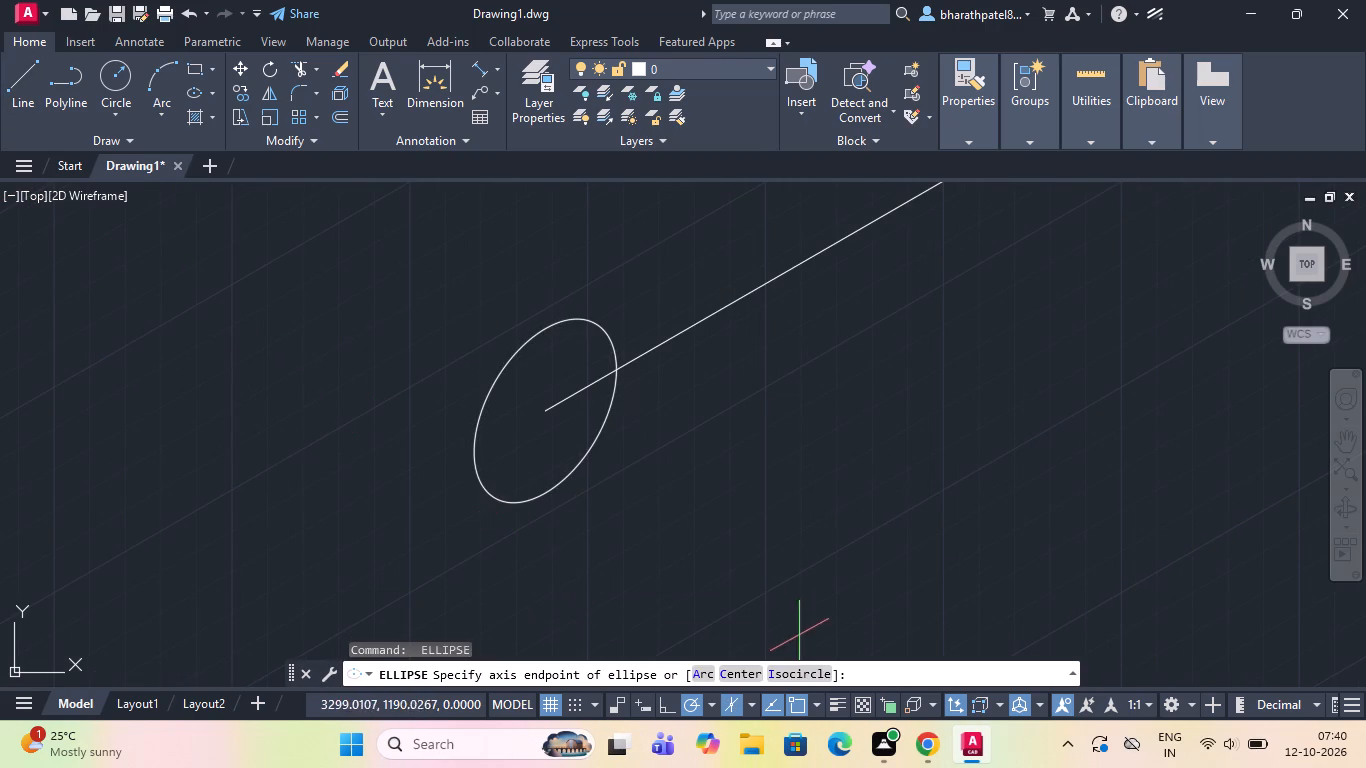
pyautogui.click(777, 667)
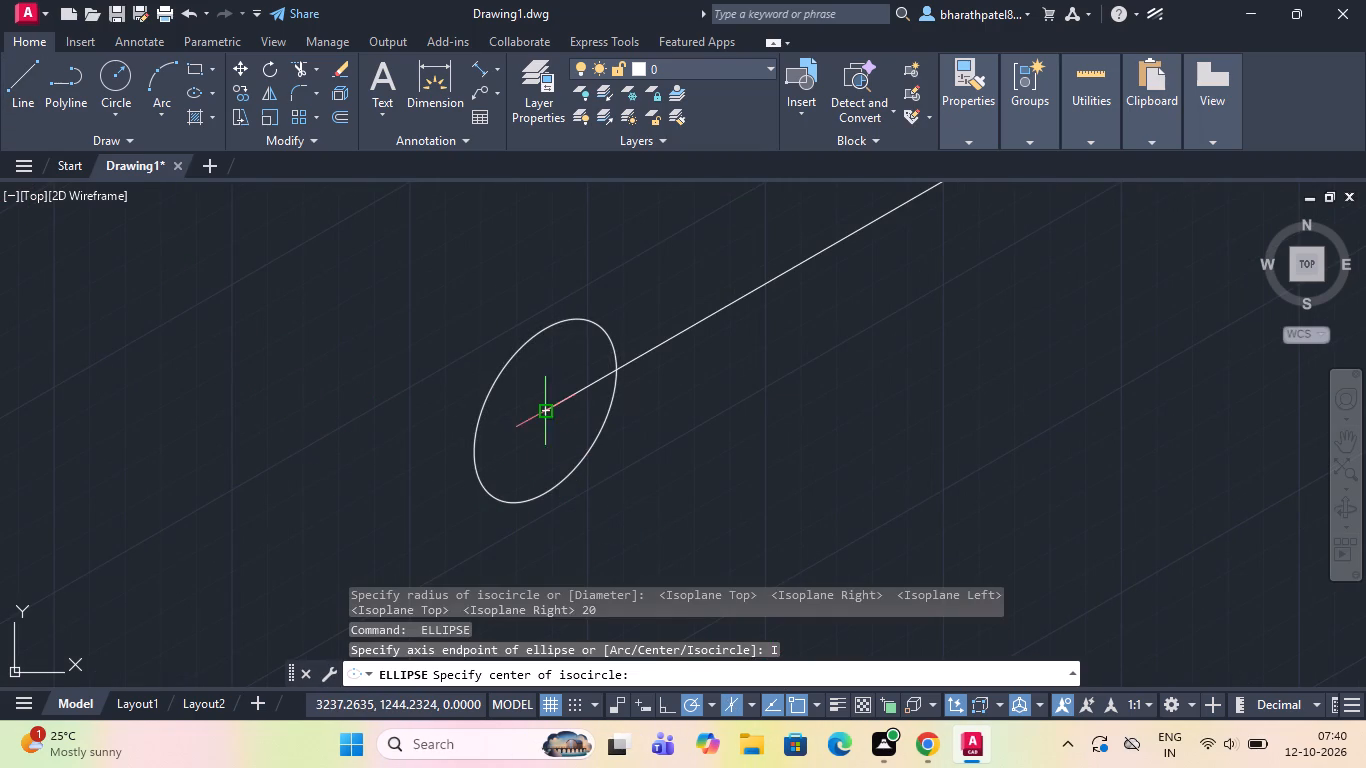
pyautogui.moveTo(543, 406); pyautogui.dragTo(572, 418)
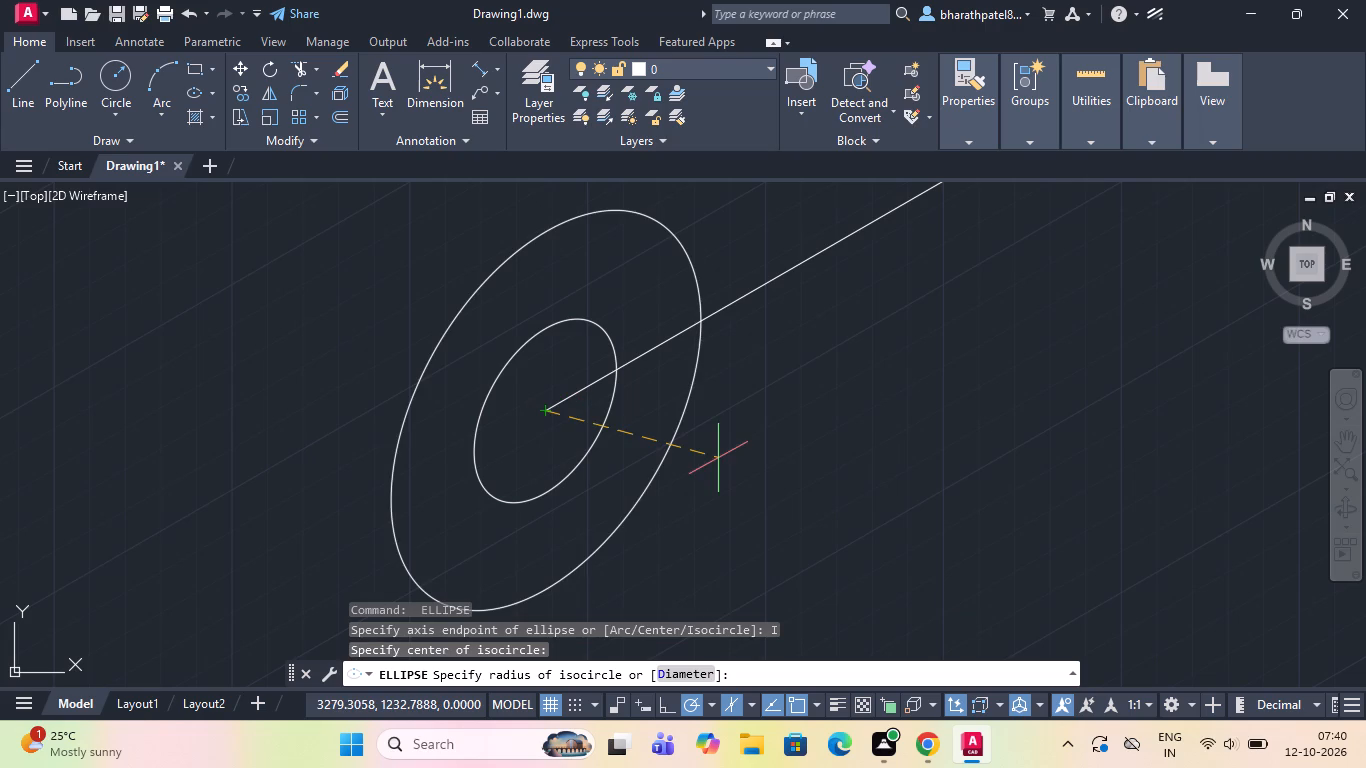
pyautogui.write('30')
pyautogui.press('Return')
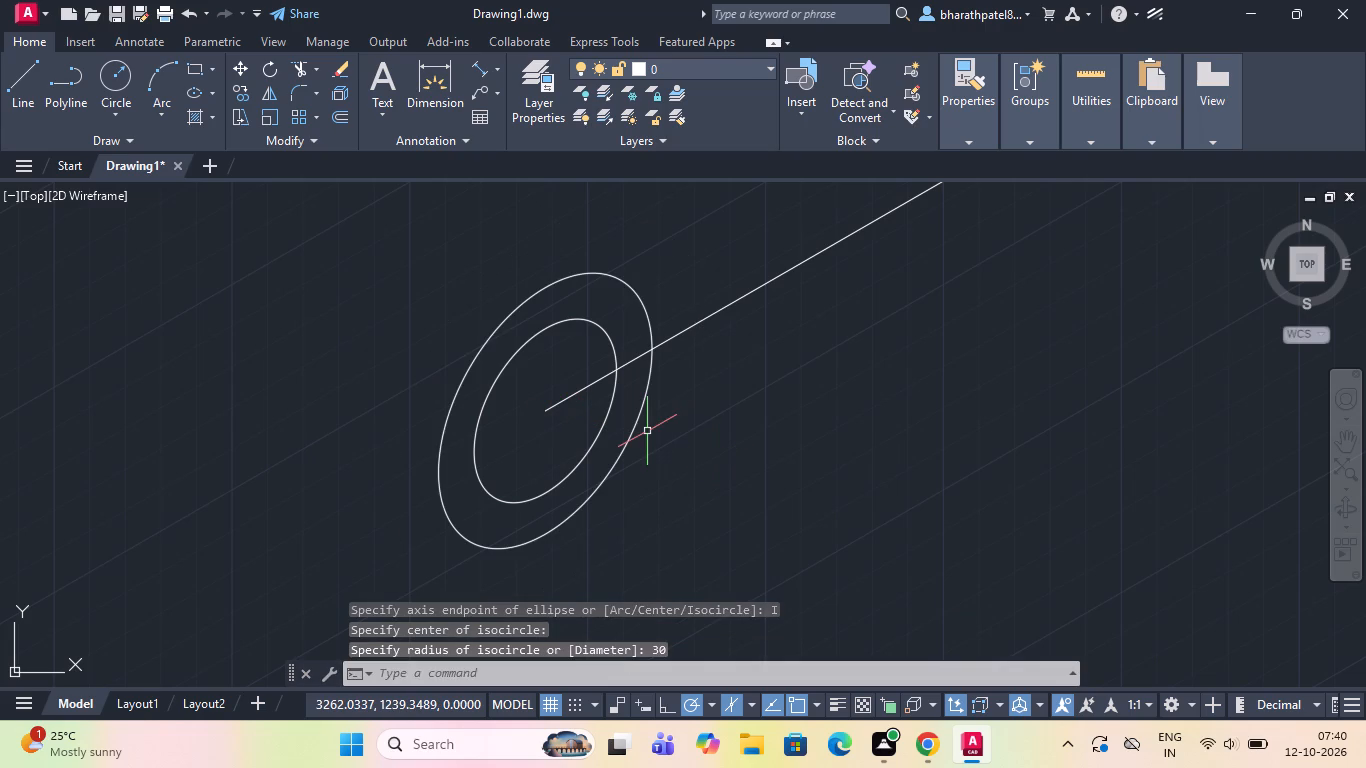
# Draw a line from the left-isoplane isocircles' centre about 54 units at 330°, and back through the centre past the outer isocircle's opposite side.
pyautogui.scroll(-4, 684, 459)
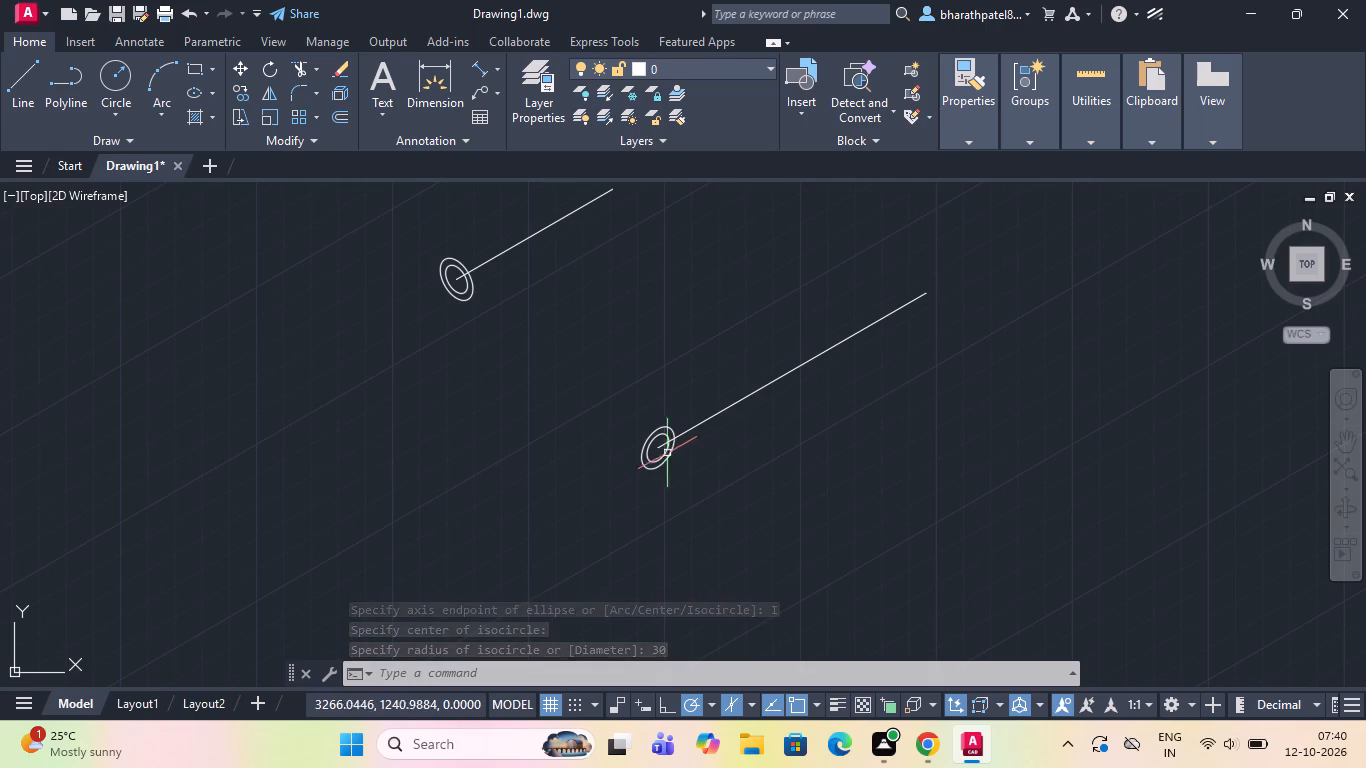
pyautogui.click(9, 85)
pyautogui.scroll(-3, 596, 419)
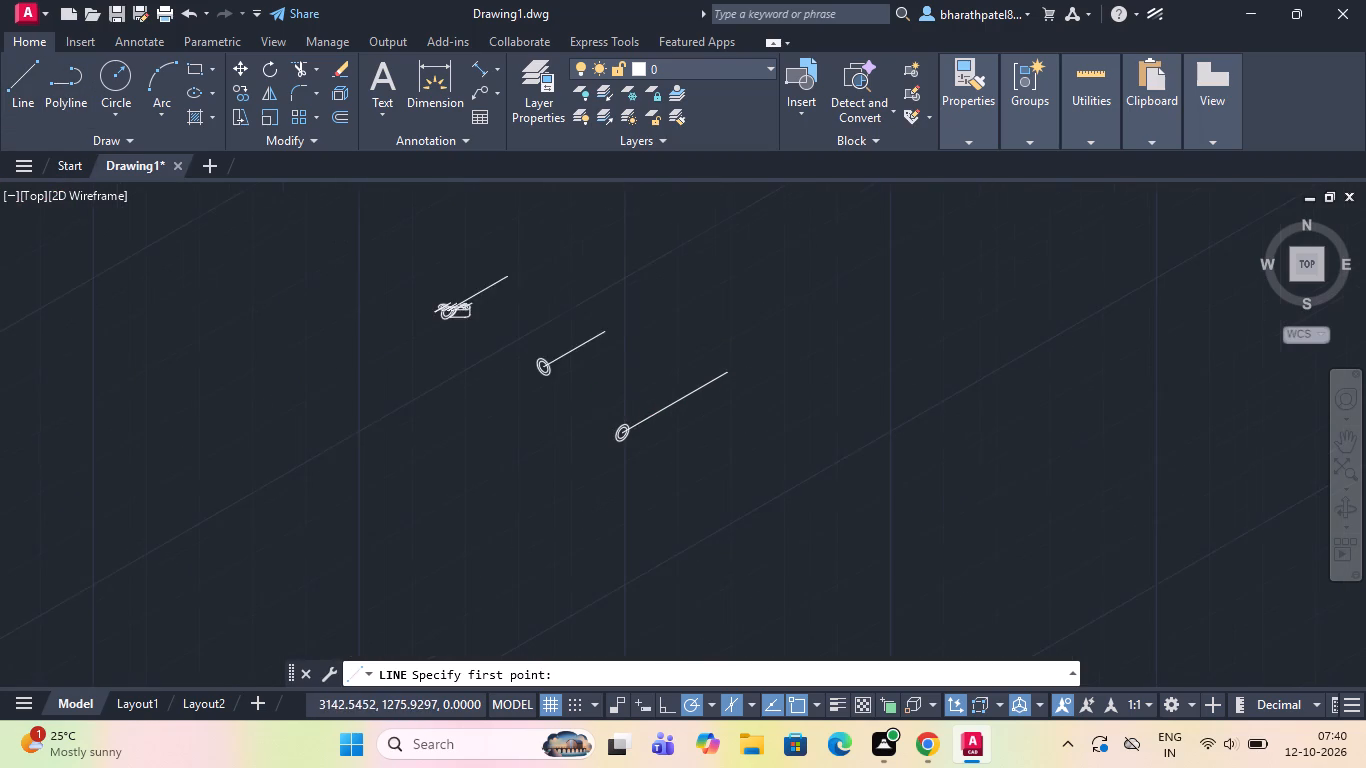
pyautogui.scroll(3, 500, 336)
pyautogui.scroll(-1, 500, 336)
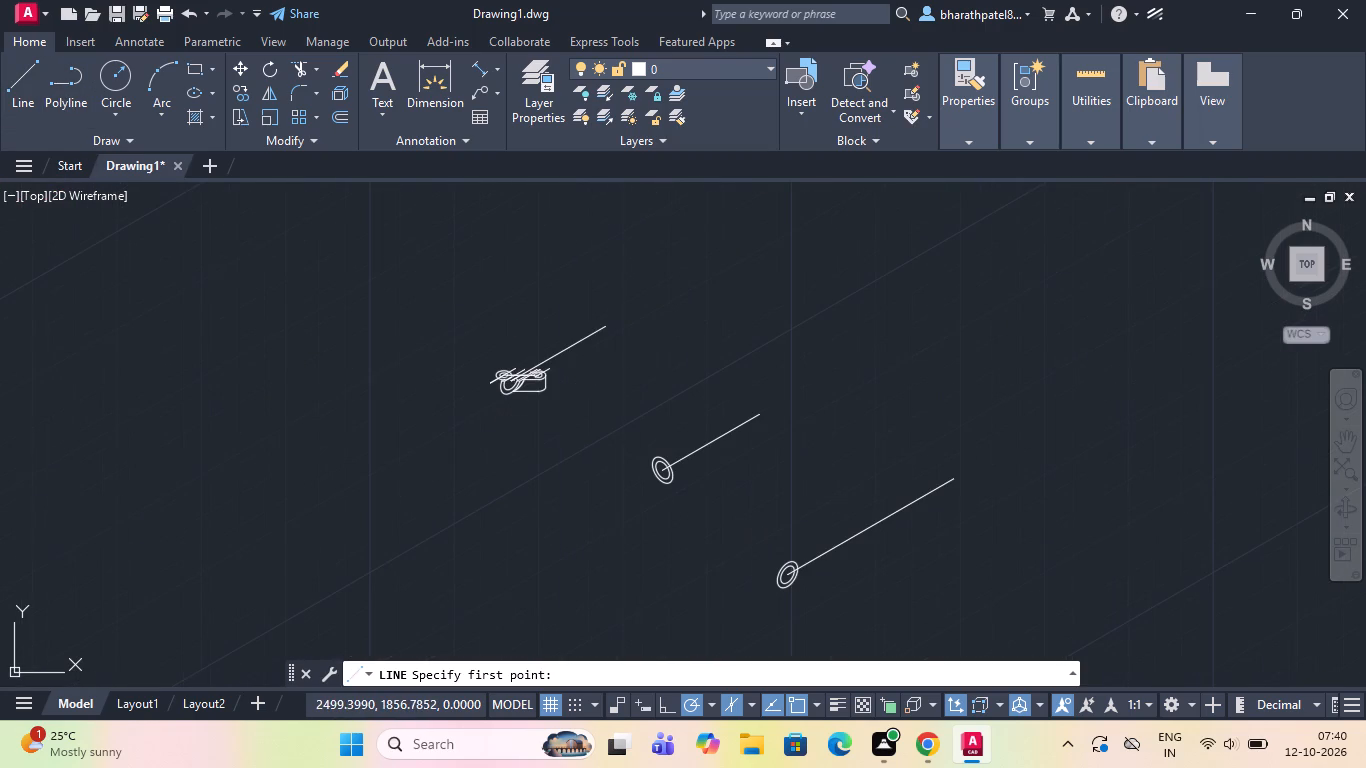
pyautogui.scroll(2, 653, 495)
pyautogui.scroll(-1, 653, 495)
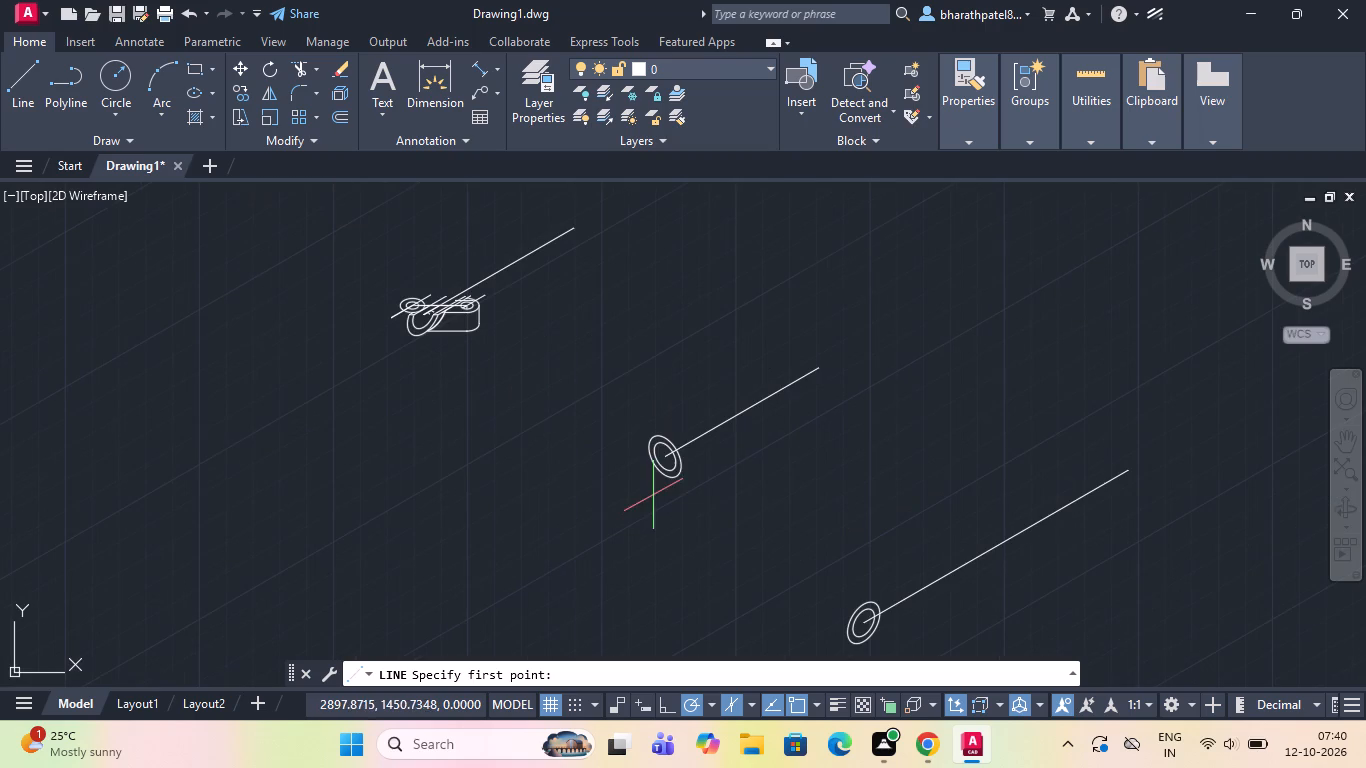
pyautogui.scroll(3, 668, 440)
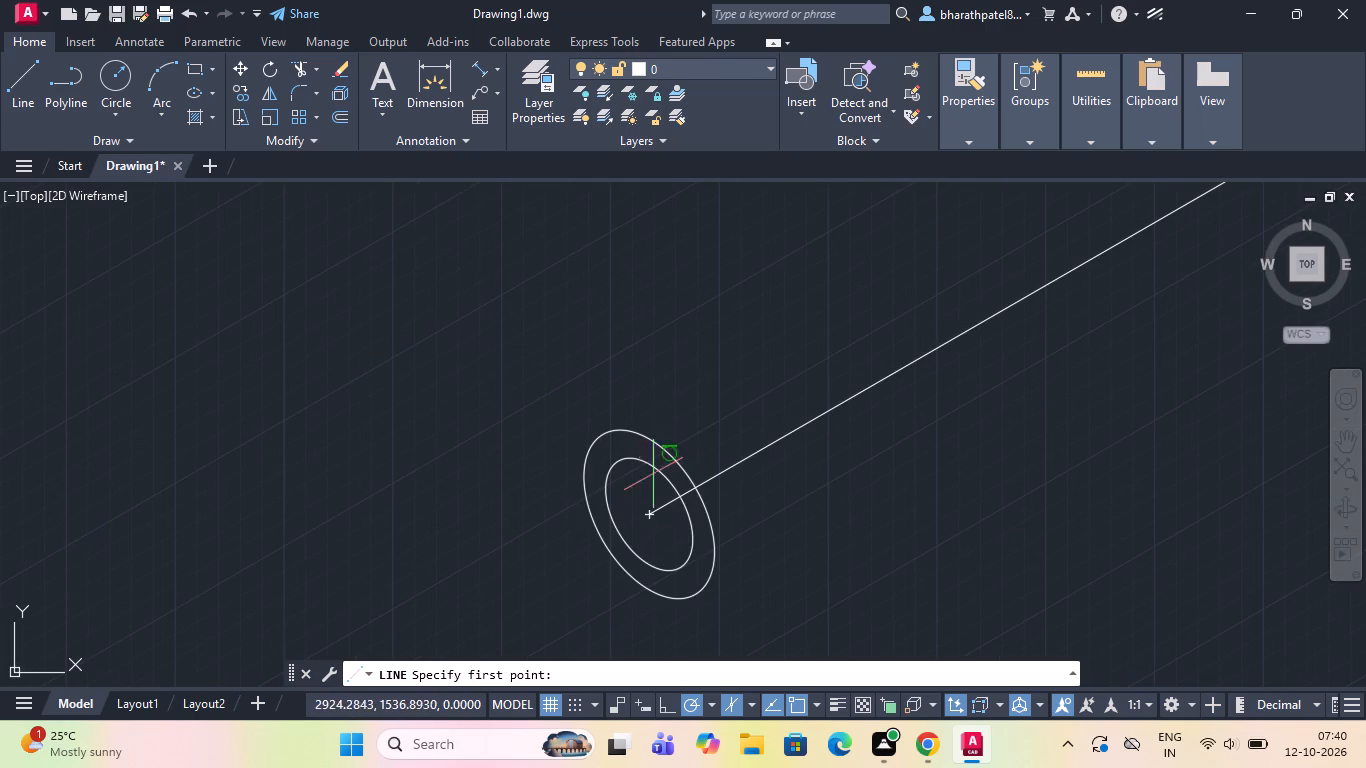
pyautogui.moveTo(647, 516); pyautogui.dragTo(652, 528)
pyautogui.scroll(-2, 741, 533)
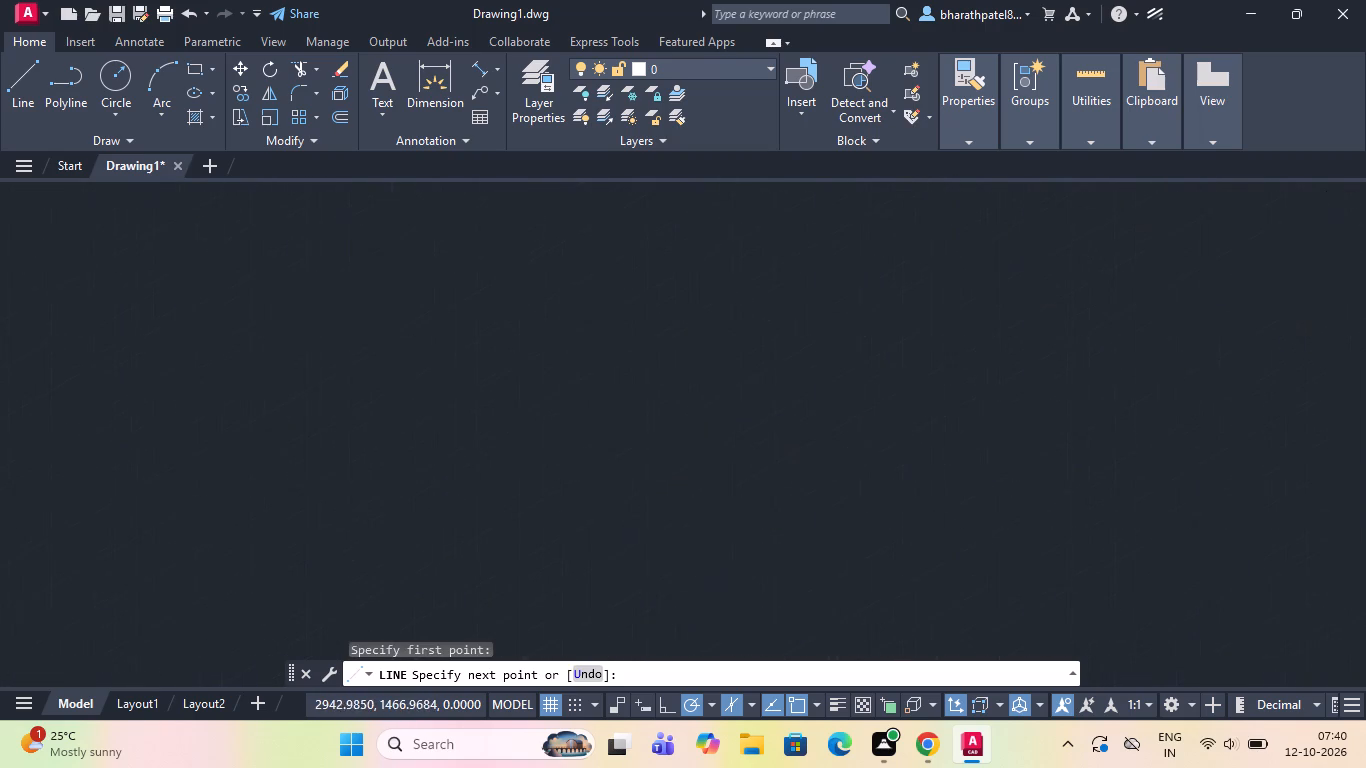
pyautogui.scroll(2, 740, 569)
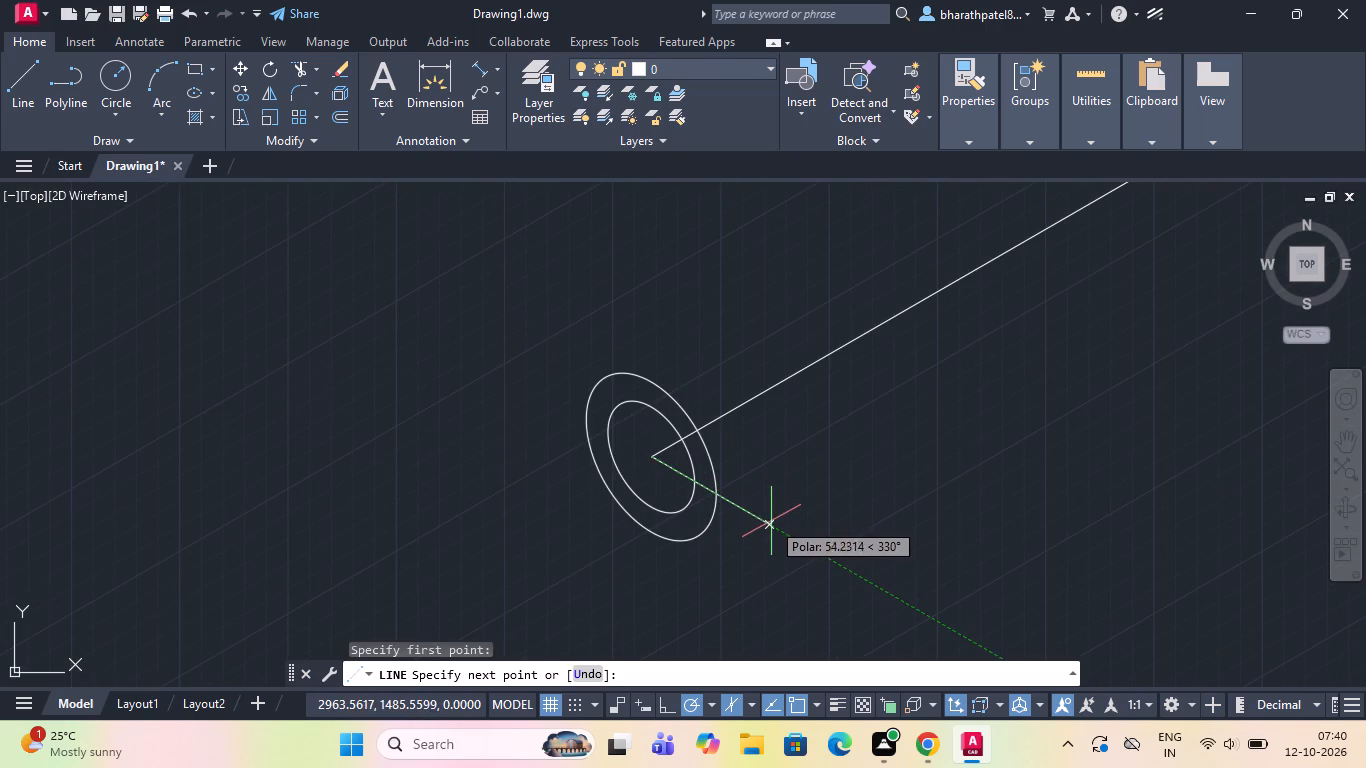
pyautogui.click(771, 521)
pyautogui.click(523, 383)
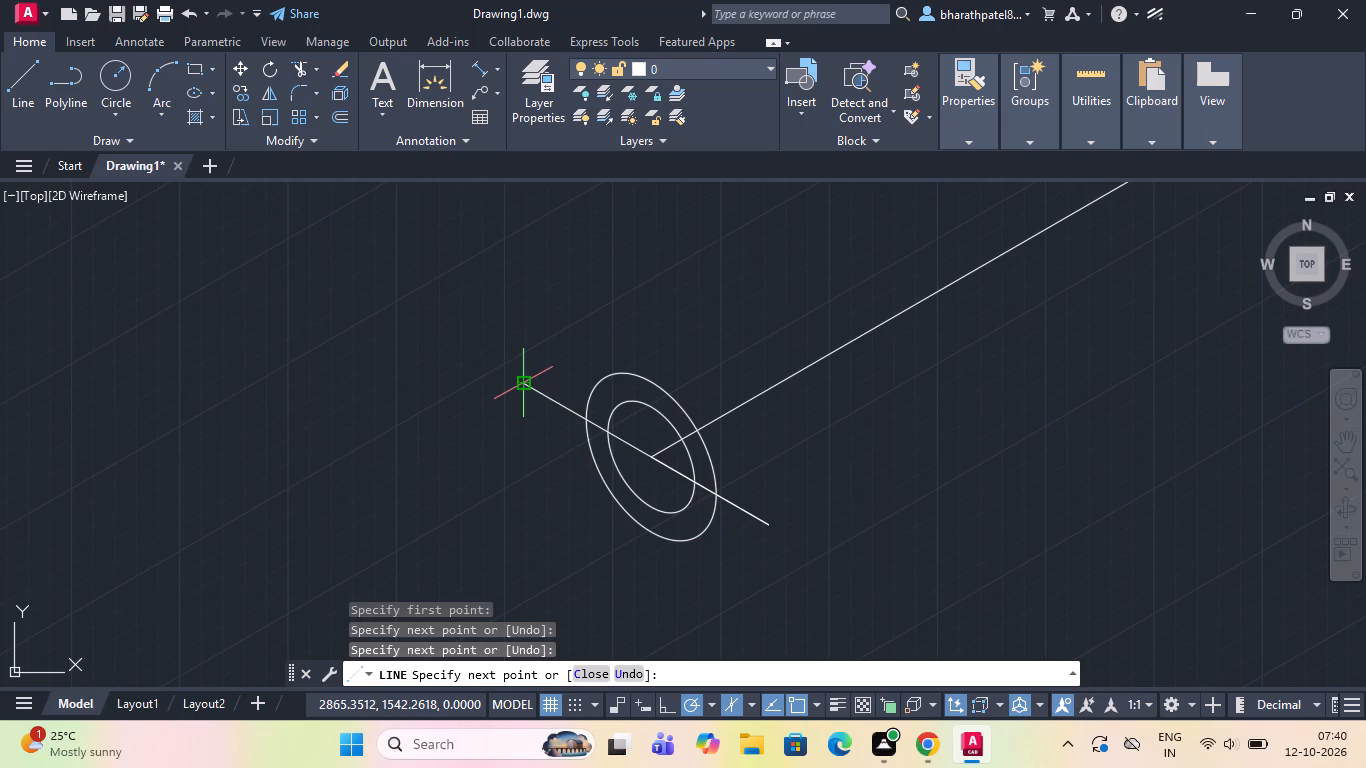
pyautogui.press('Escape')
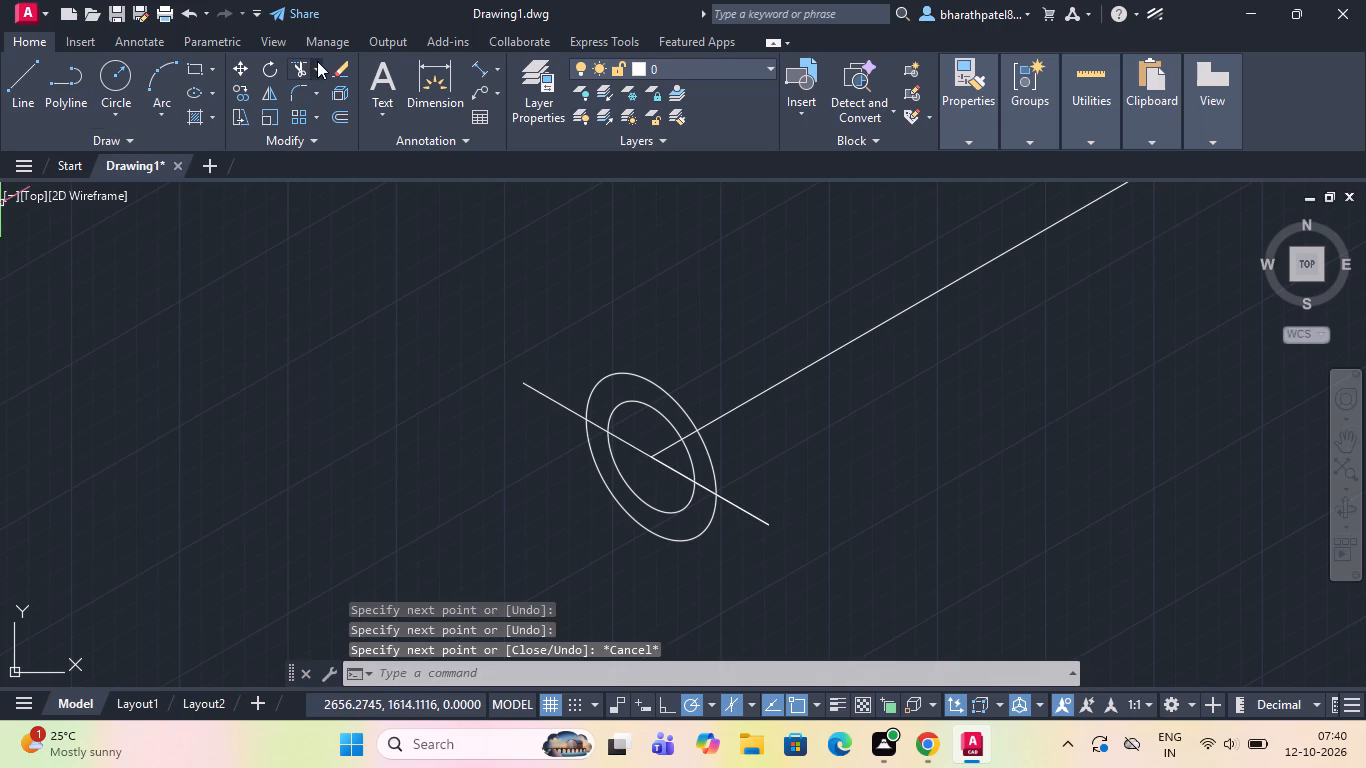
# Trim the left-isoplane isocircle halves above the 330° line and the line's ends projecting beyond the outer arc.
pyautogui.click(302, 69)
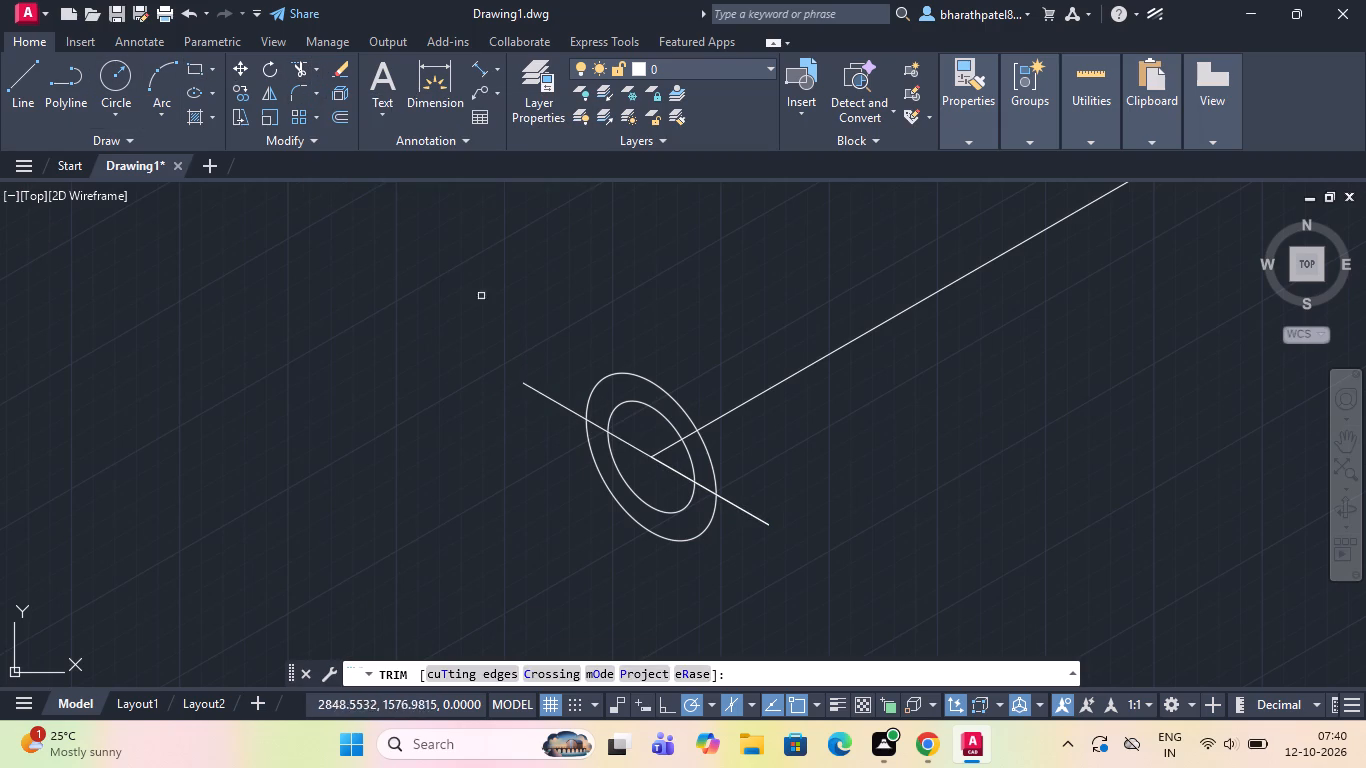
pyautogui.moveTo(635, 421); pyautogui.dragTo(660, 340)
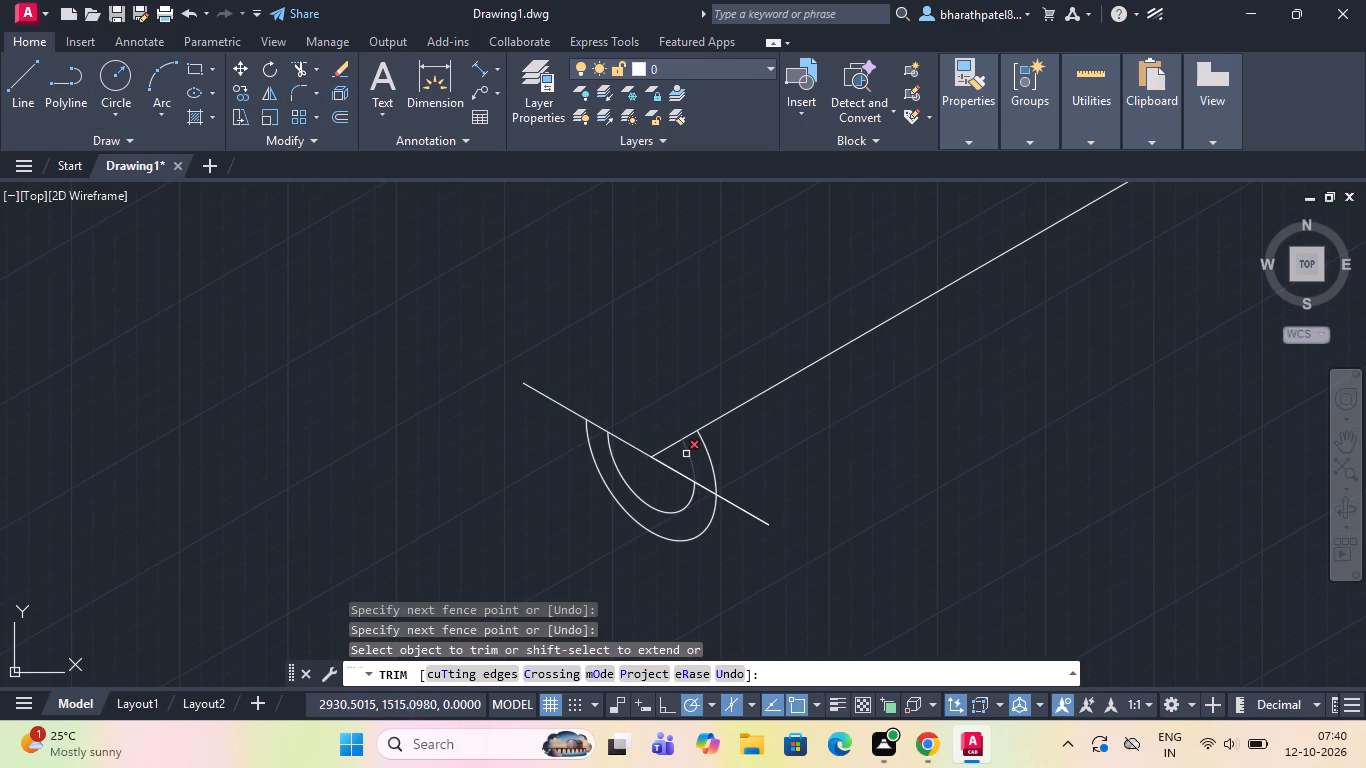
pyautogui.scroll(3, 686, 452)
pyautogui.moveTo(648, 462); pyautogui.dragTo(843, 462)
pyautogui.scroll(-3, 843, 462)
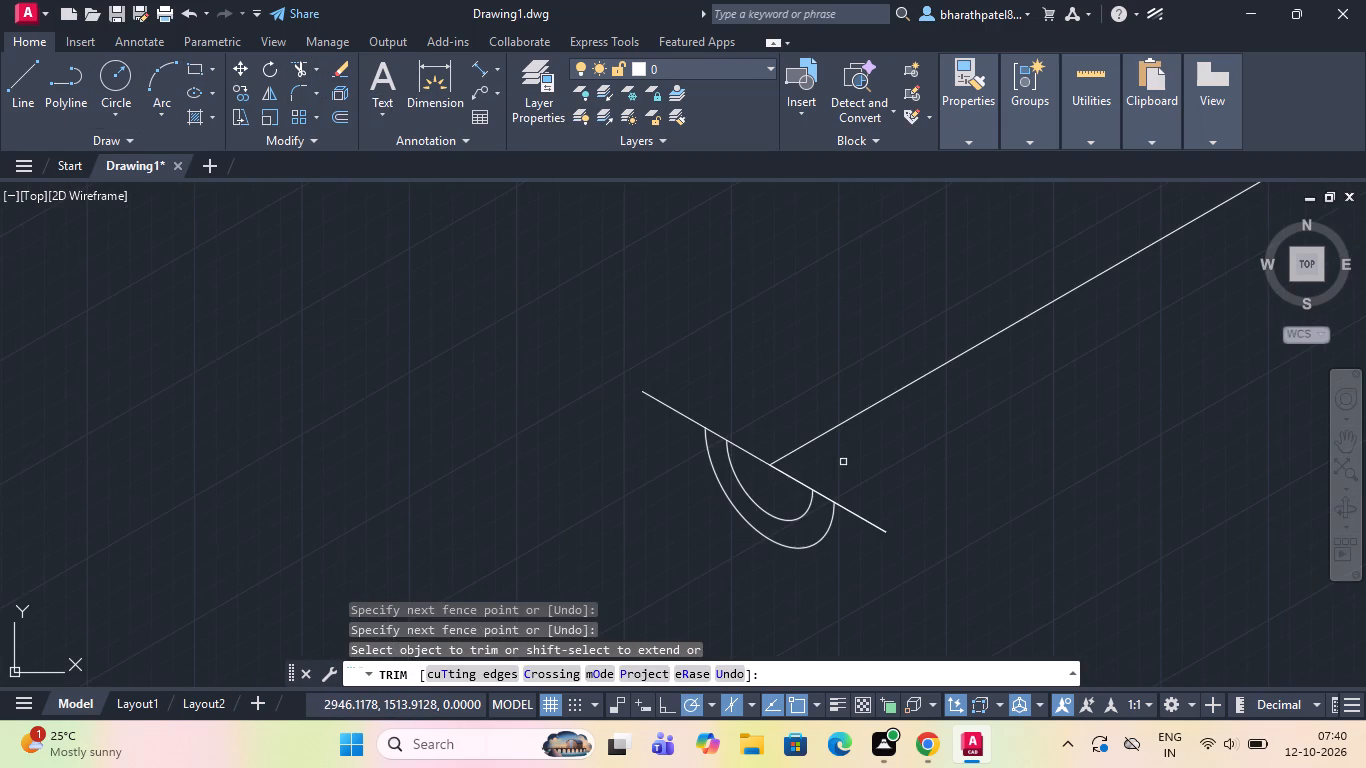
pyautogui.scroll(1, 860, 589)
pyautogui.moveTo(877, 440); pyautogui.dragTo(845, 579)
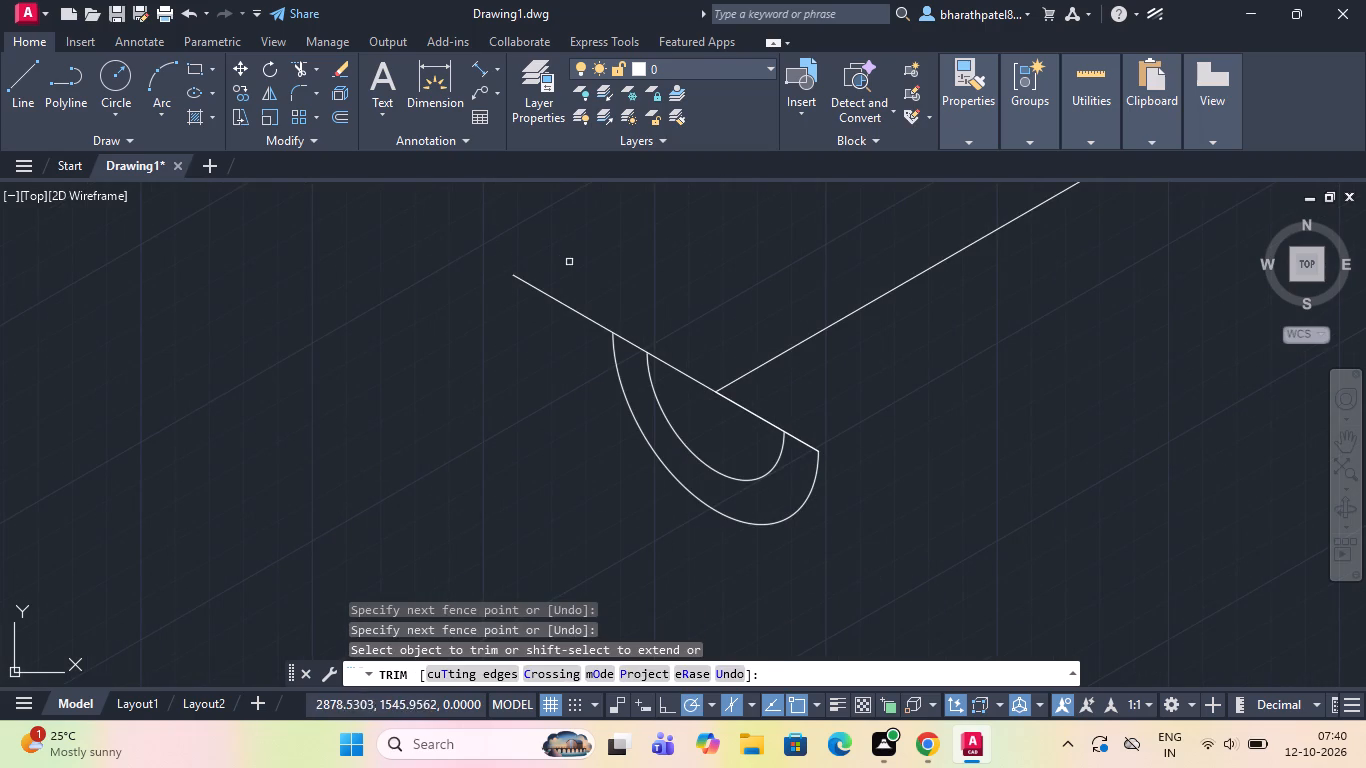
pyautogui.moveTo(571, 267); pyautogui.dragTo(514, 397)
# Start the Line command for a new line at the trimmed left-isoplane half-rings.
pyautogui.scroll(-1, 485, 406)
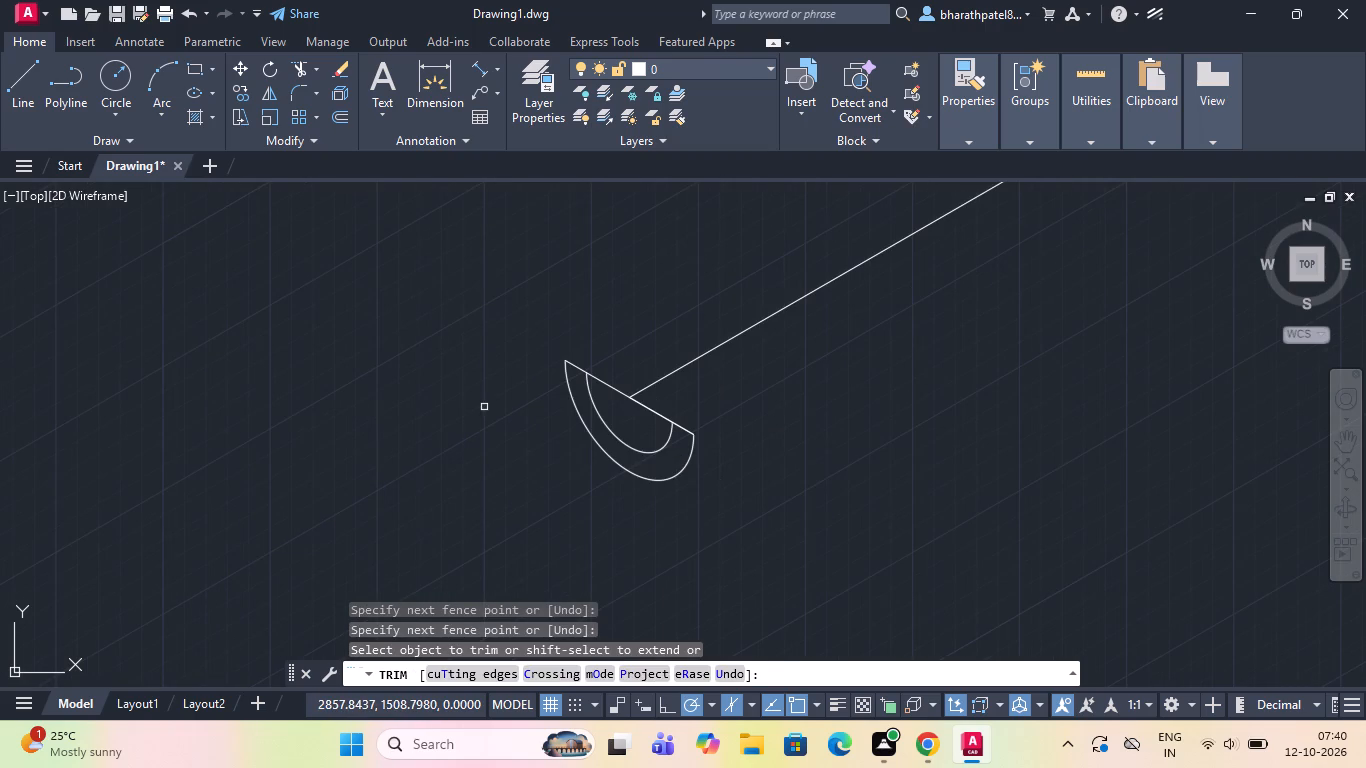
pyautogui.click(17, 93)
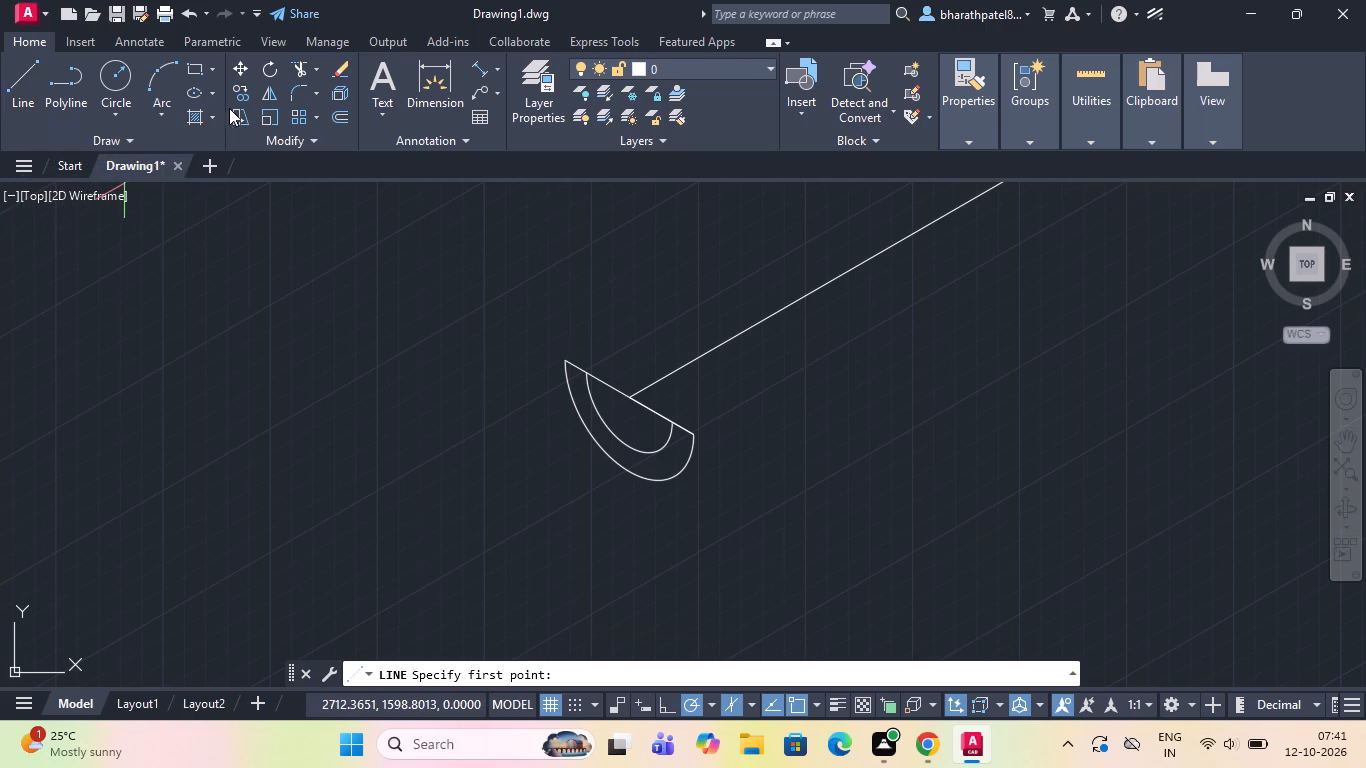
pyautogui.click(28, 87)
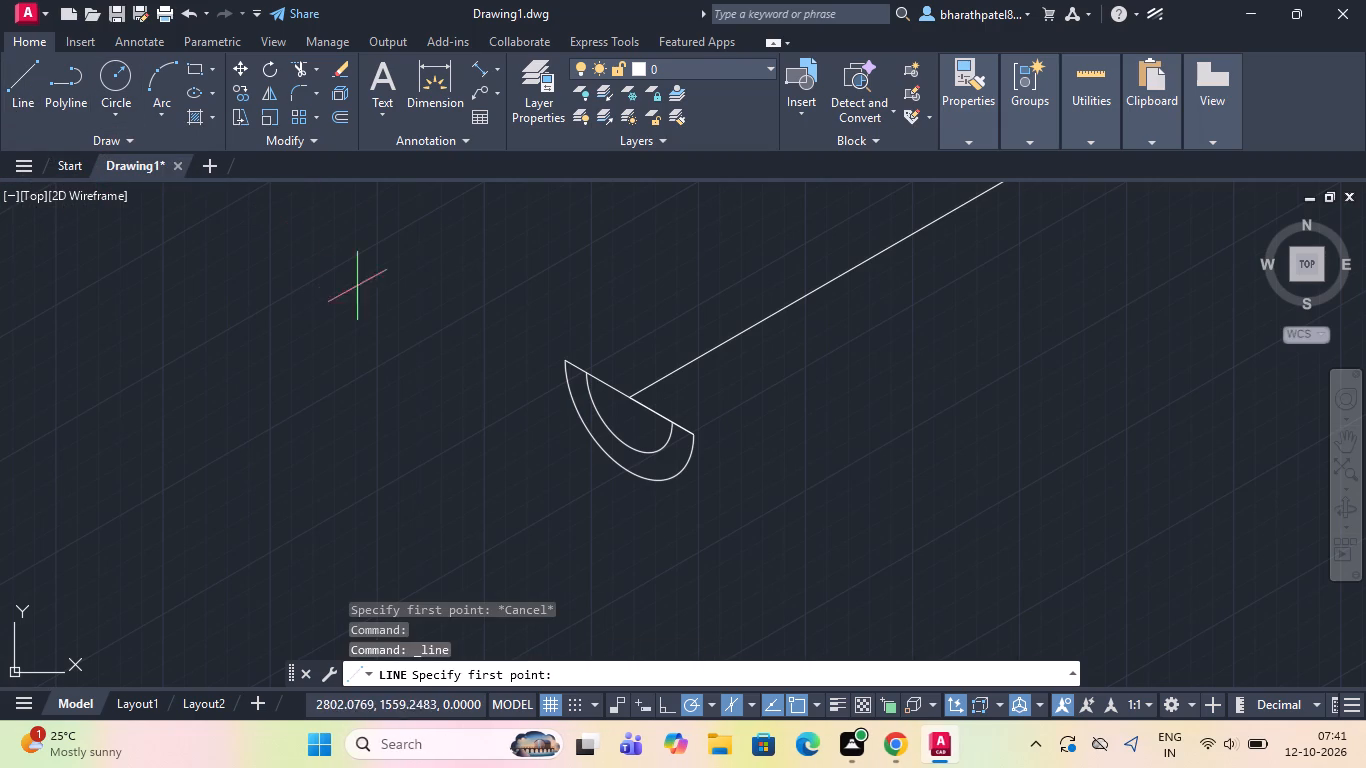
# Draw a line from the half-rings' centre 30 units at 30°, continuing about 56 units at 330°.
pyautogui.scroll(1, 701, 381)
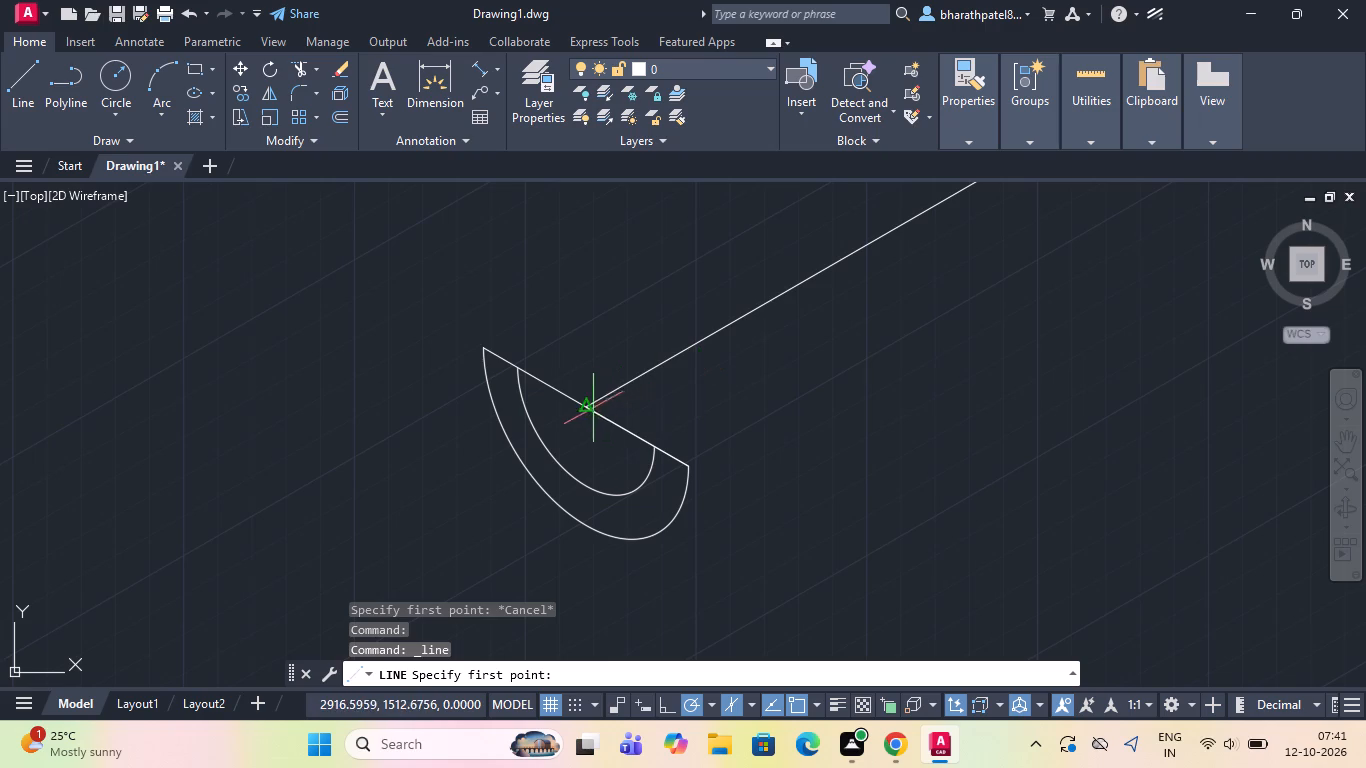
pyautogui.click(587, 412)
pyautogui.scroll(-4, 587, 412)
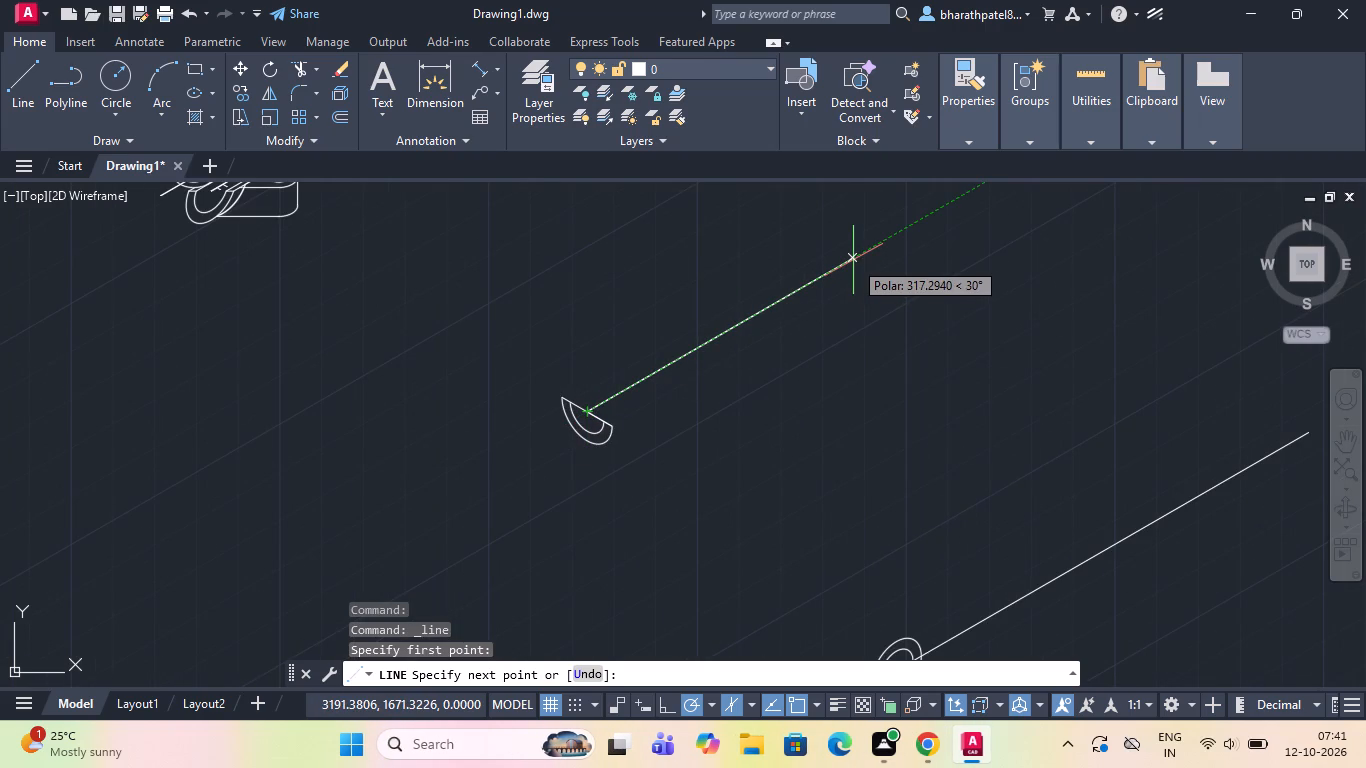
pyautogui.write('30')
pyautogui.press('Return')
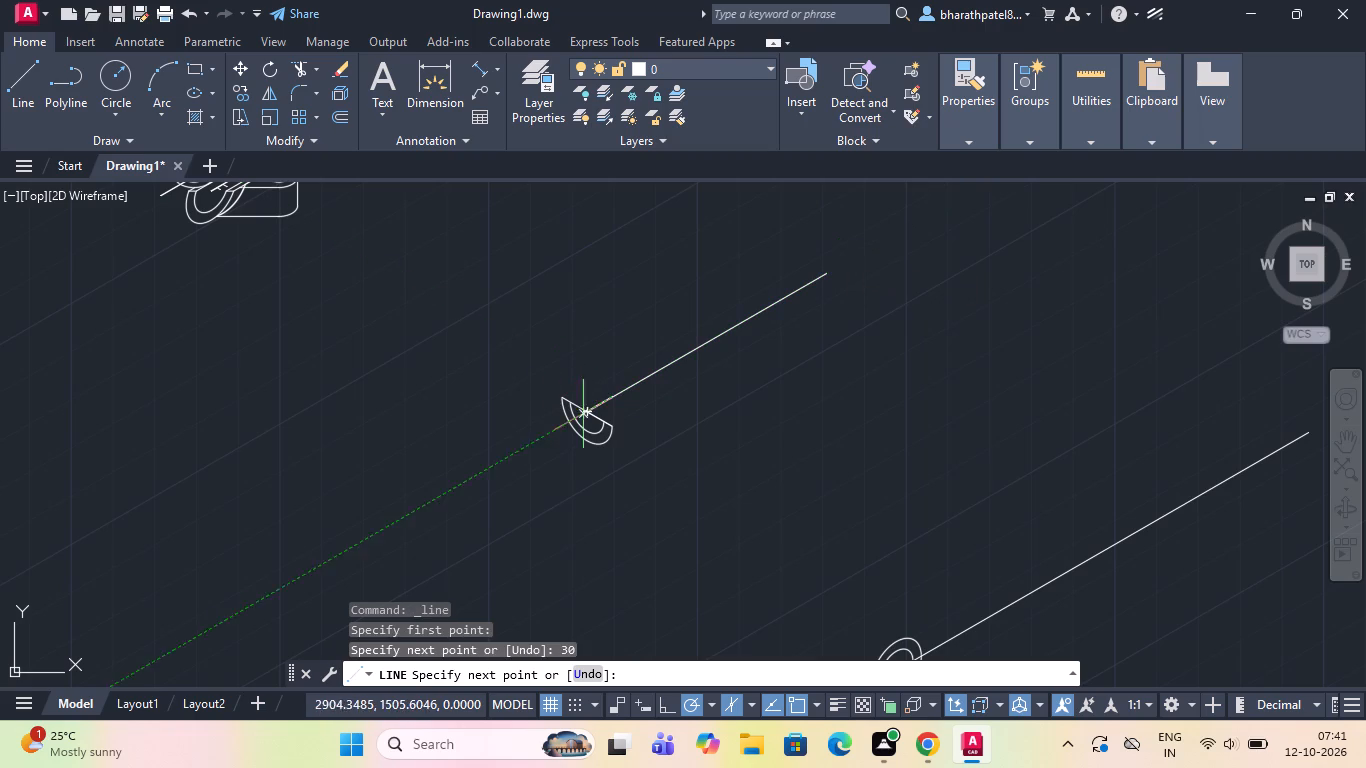
pyautogui.scroll(4, 602, 414)
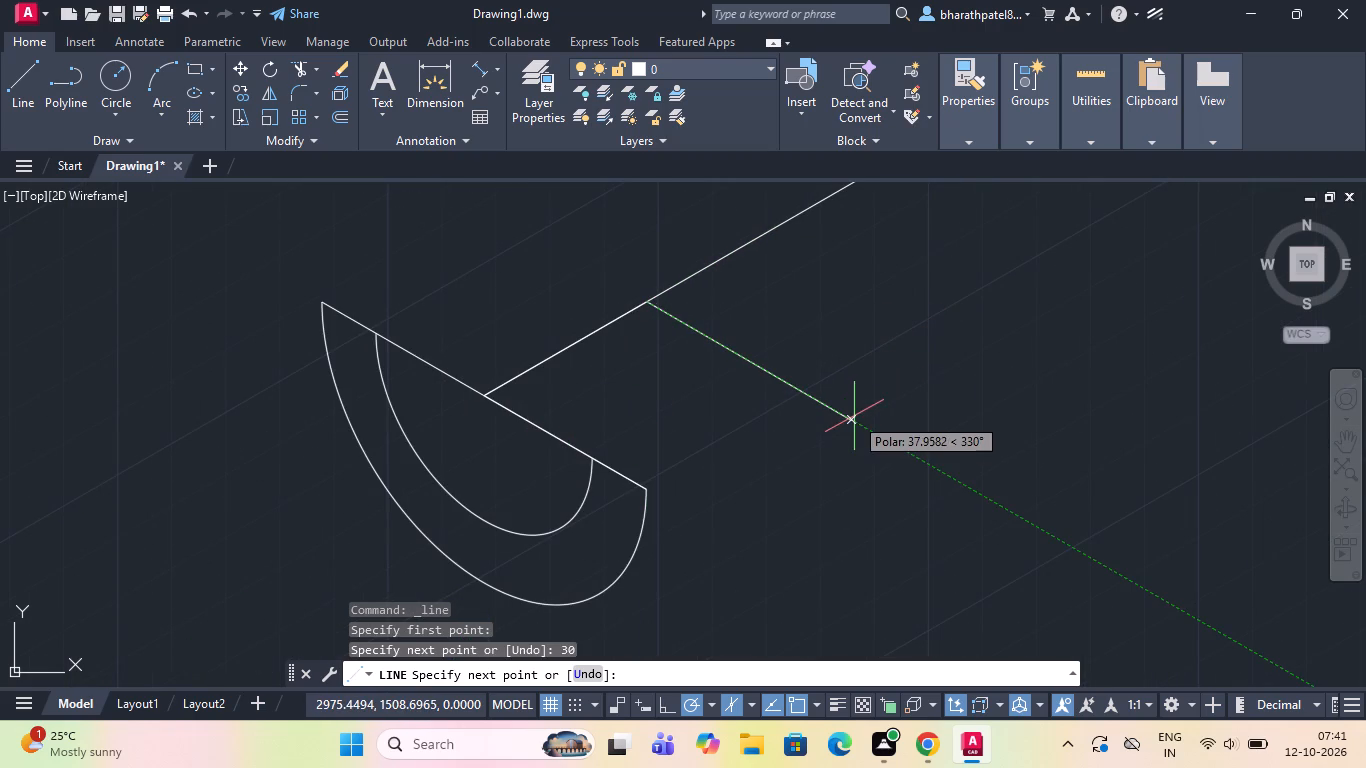
pyautogui.click(946, 486)
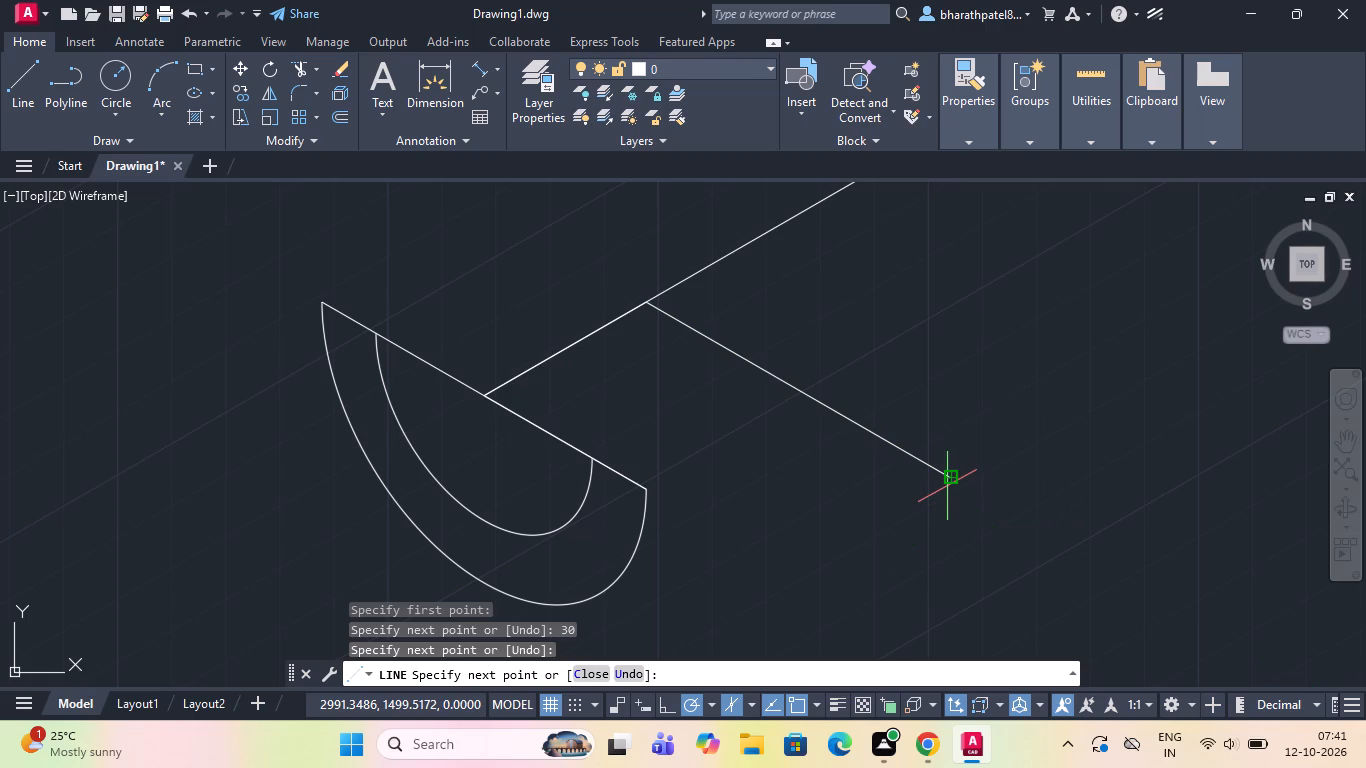
pyautogui.press('Escape')
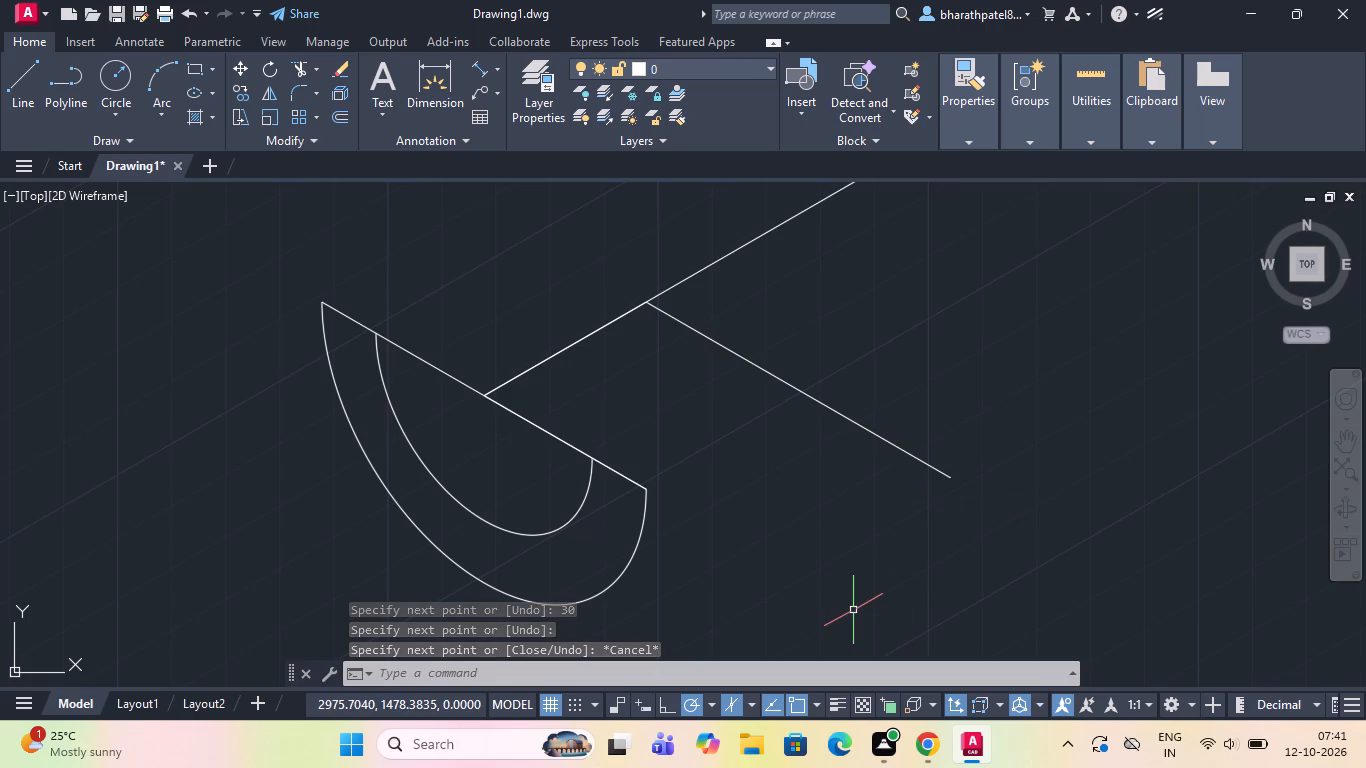
# Draw a line about 72 units long at 30° from the outer half-ring's lower end, crossing the 330° line.
pyautogui.click(18, 99)
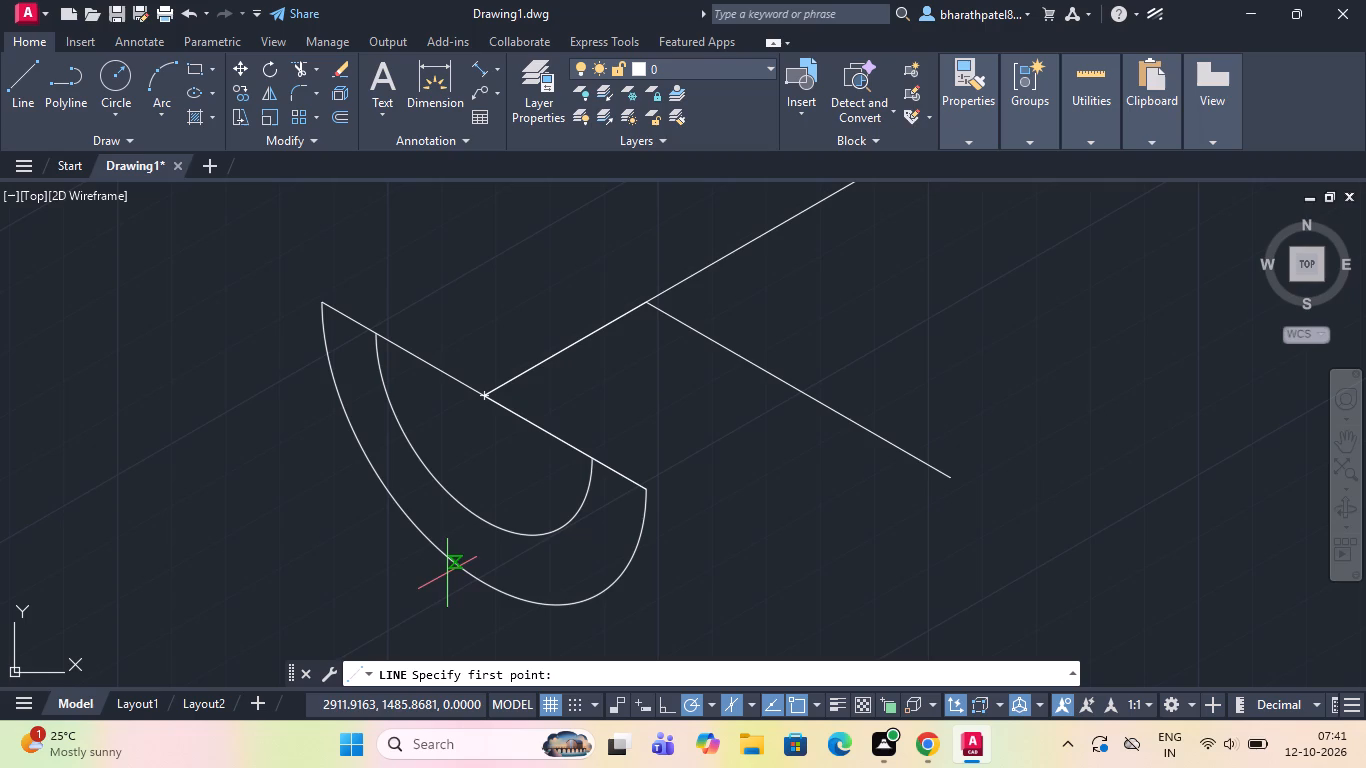
pyautogui.click(648, 493)
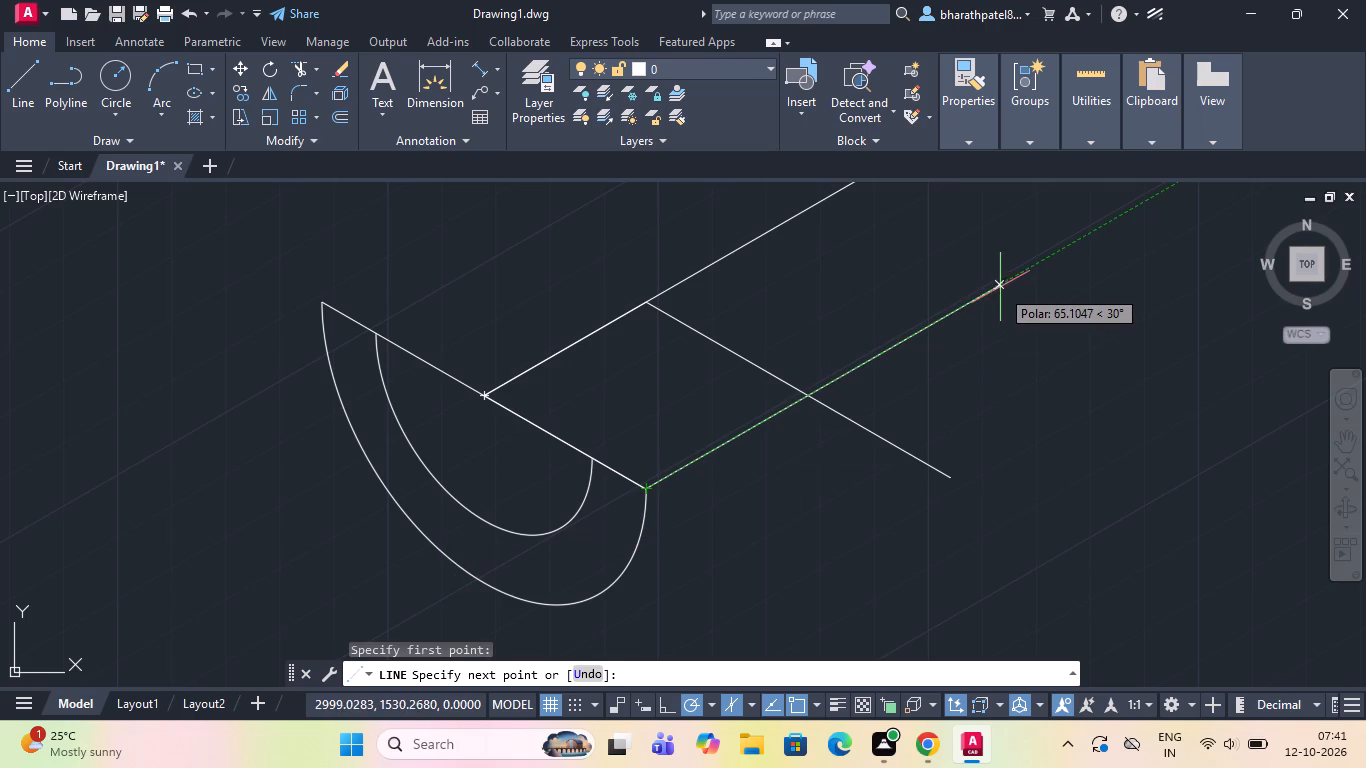
pyautogui.click(1039, 265)
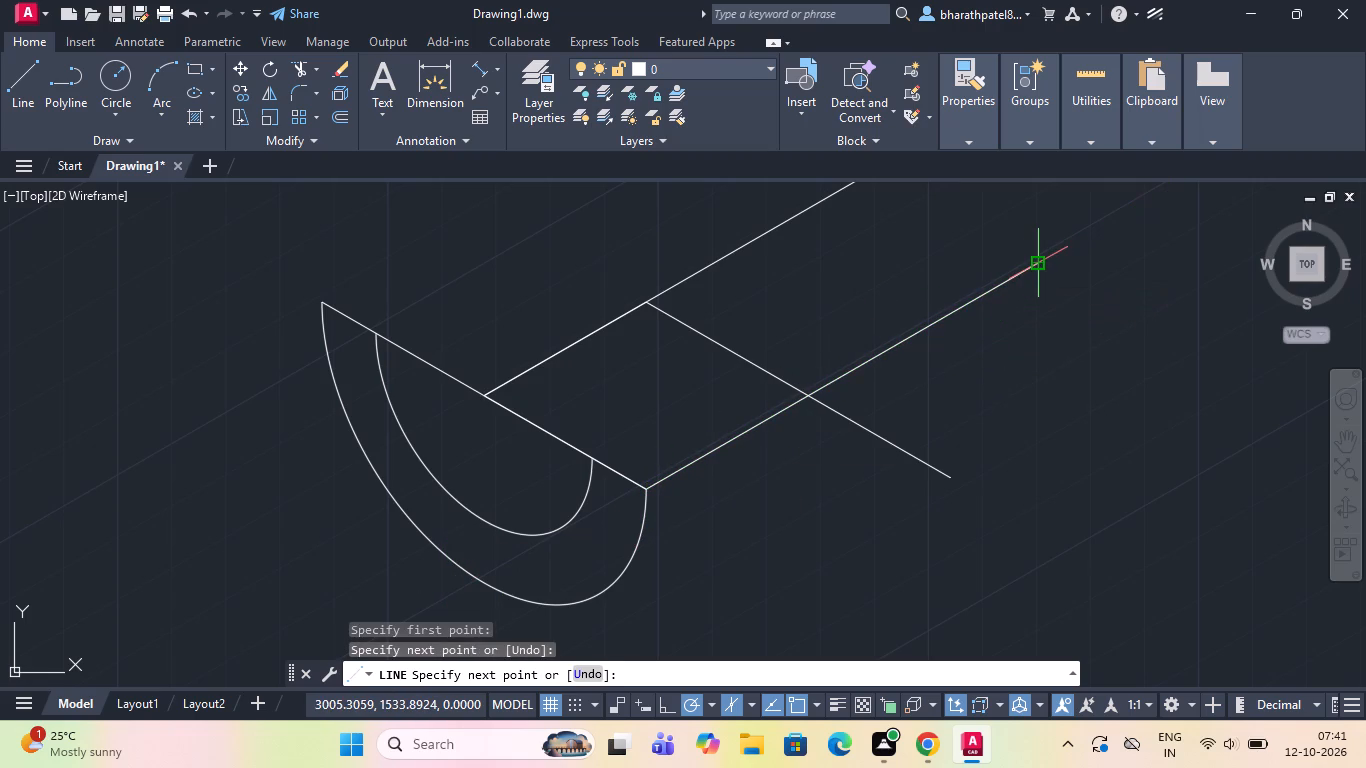
pyautogui.press('Escape')
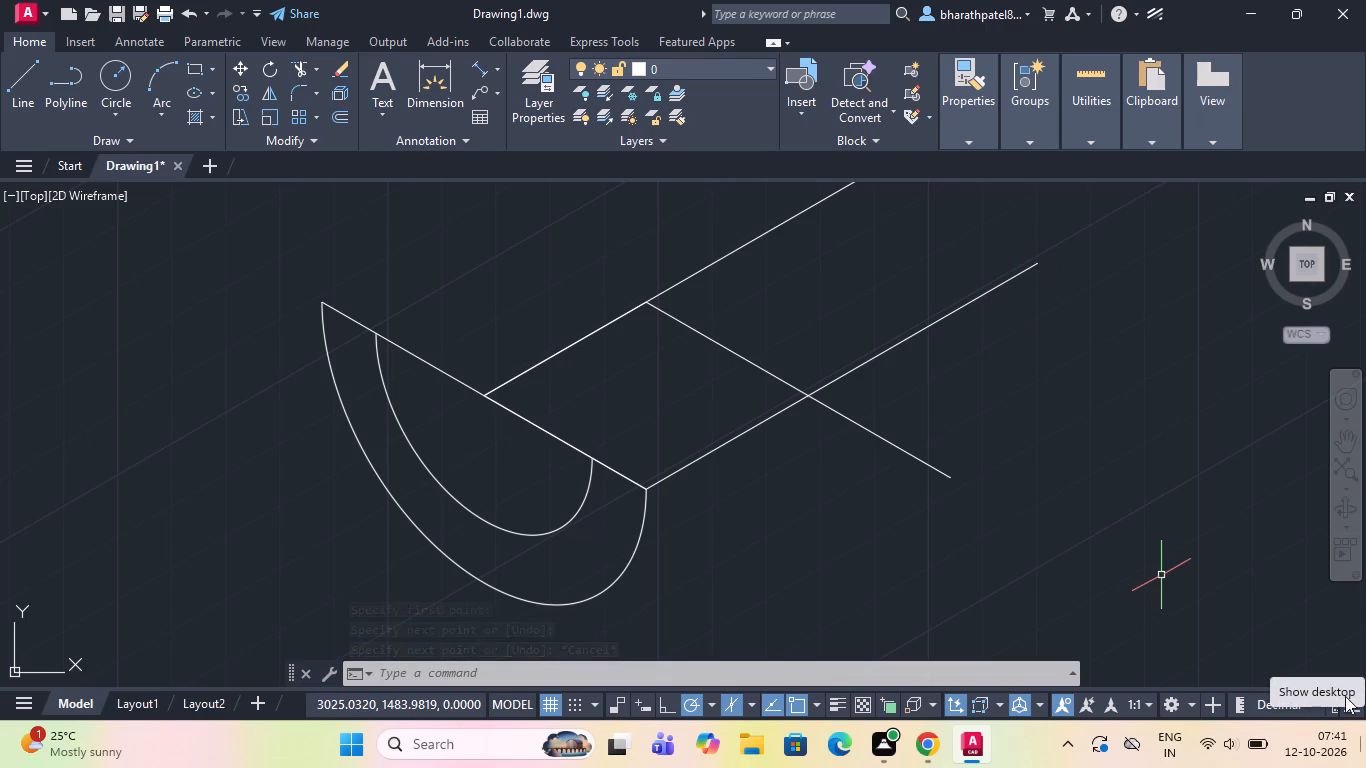
# Check the distance from the half-rings' centre to the 330° line's start with a trial aligned dimension.
pyautogui.click(483, 64)
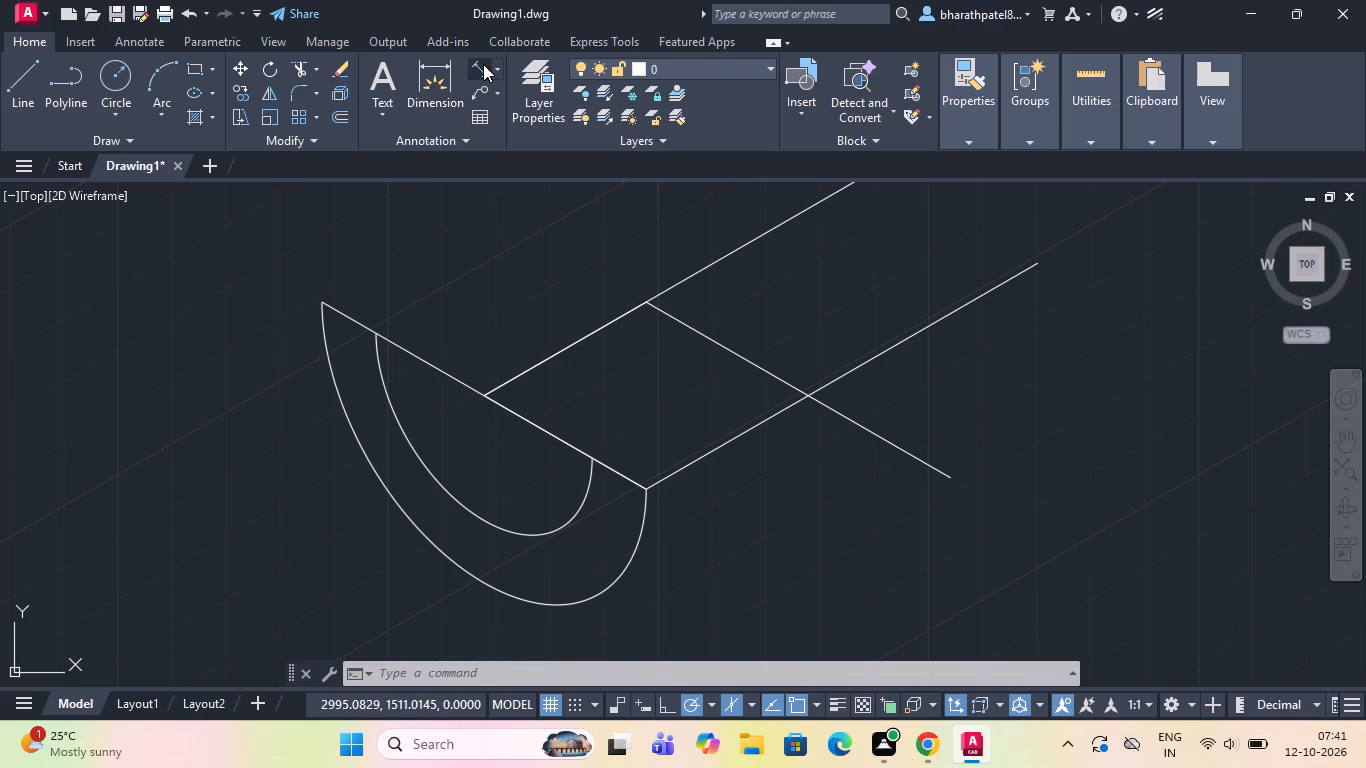
pyautogui.click(484, 401)
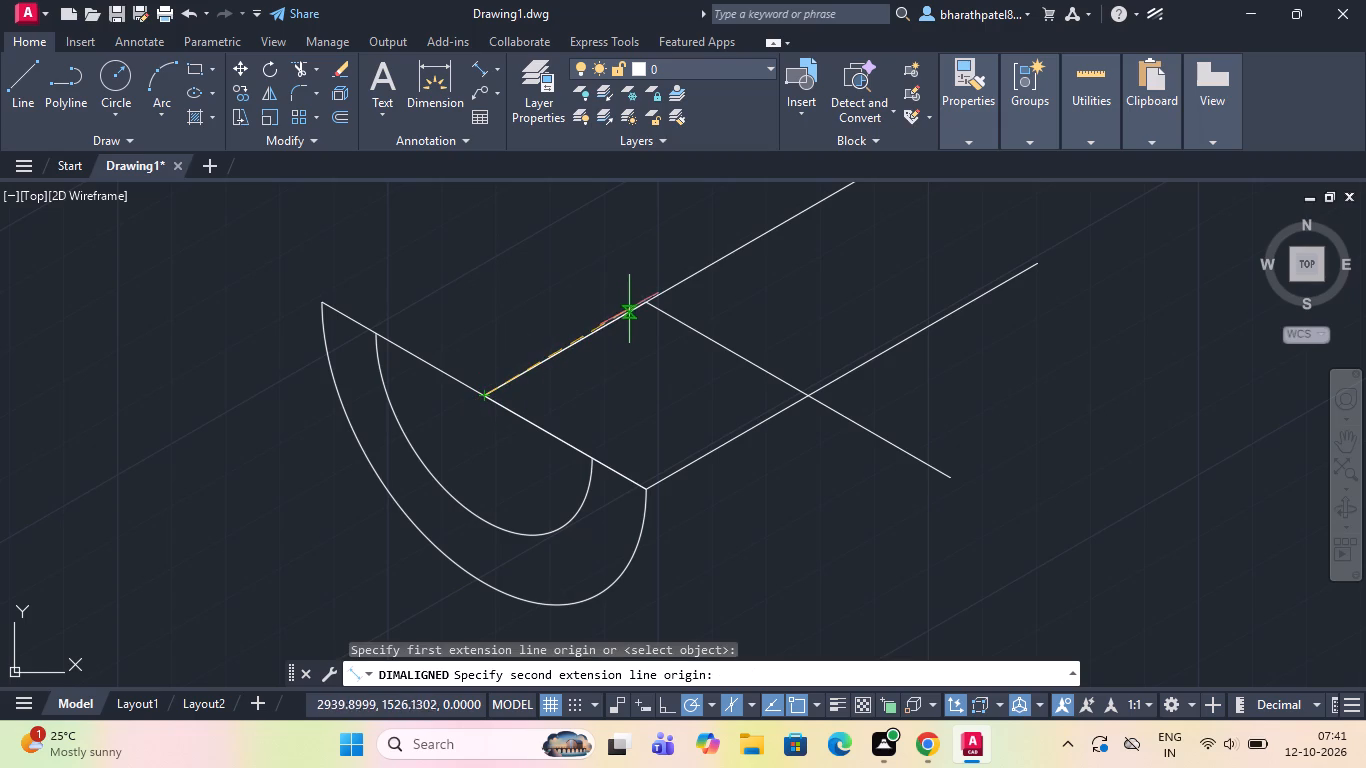
pyautogui.moveTo(644, 305); pyautogui.dragTo(652, 315)
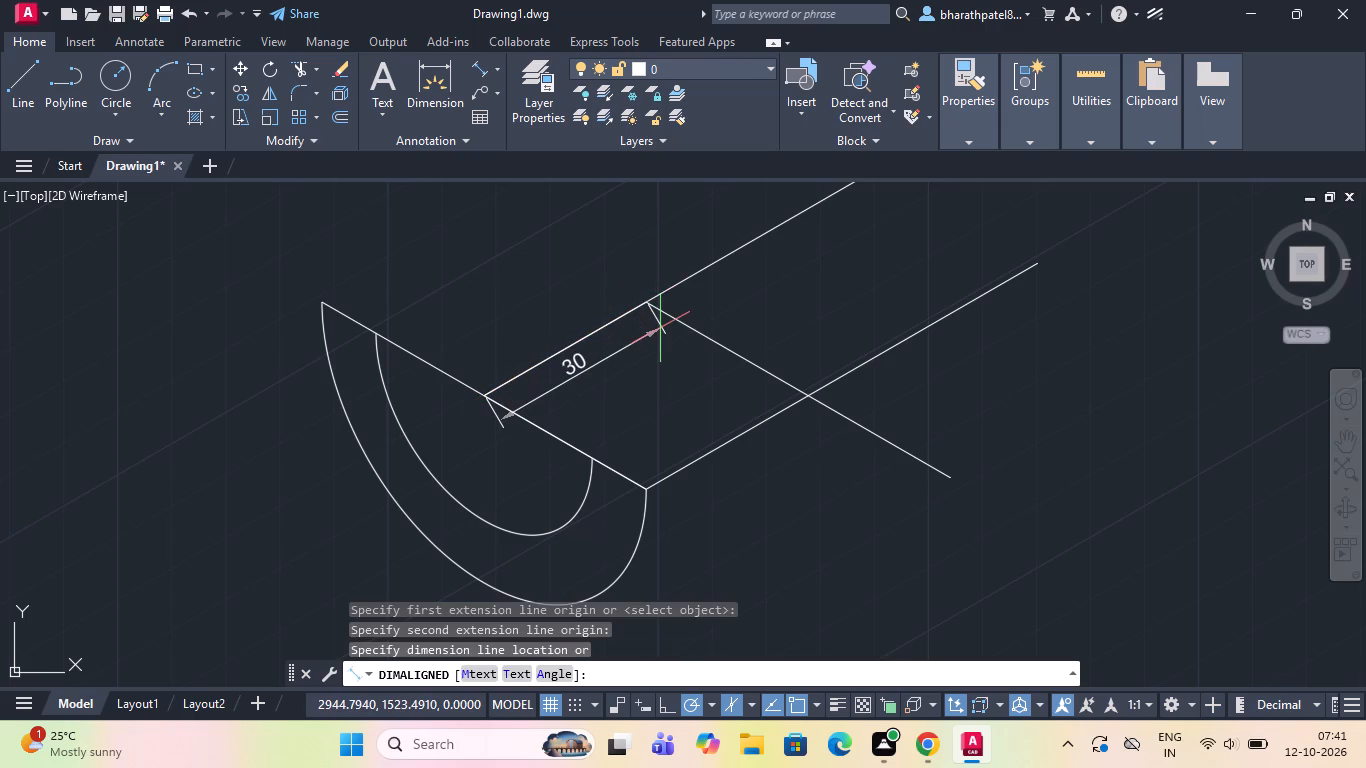
pyautogui.press('Escape')
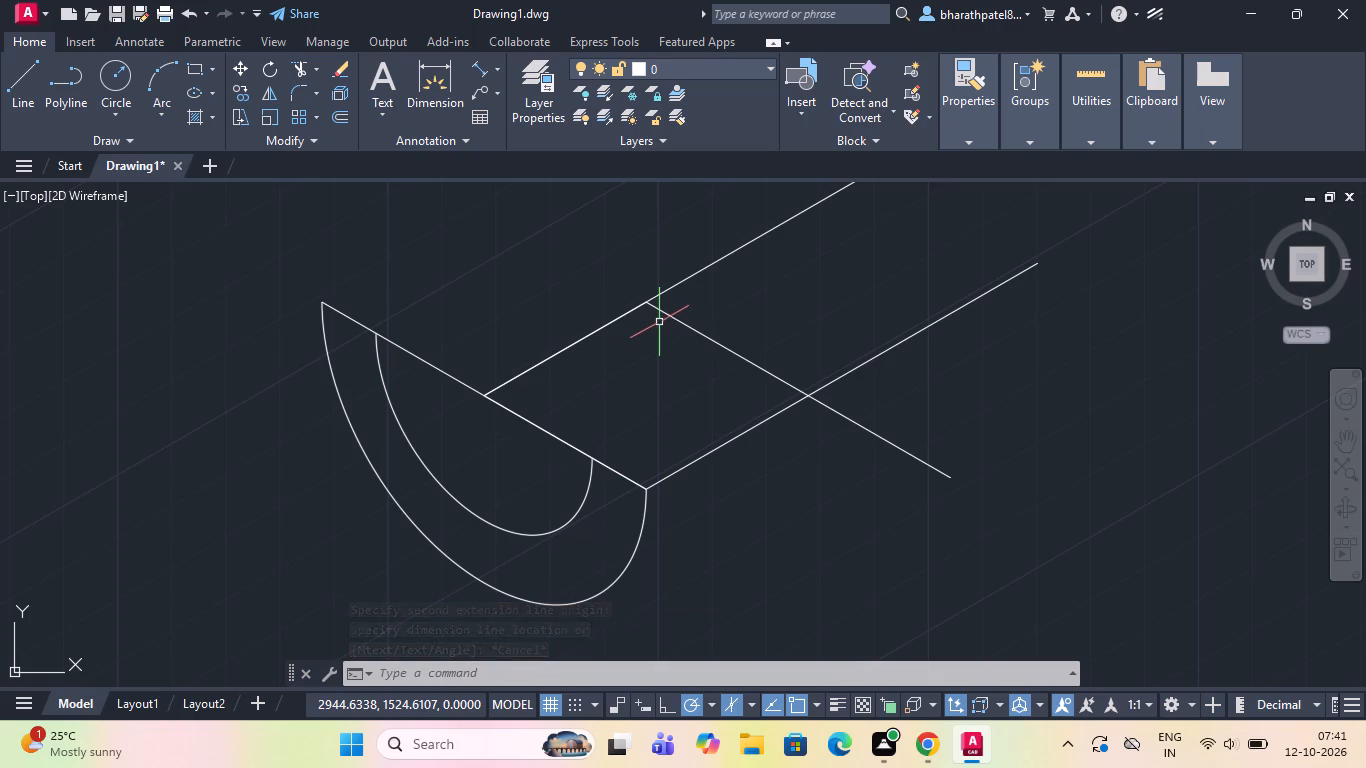
# Draw a line 44 units at 330° from the 30-unit line's far end, continuing about 21 units at 210°.
pyautogui.click(32, 81)
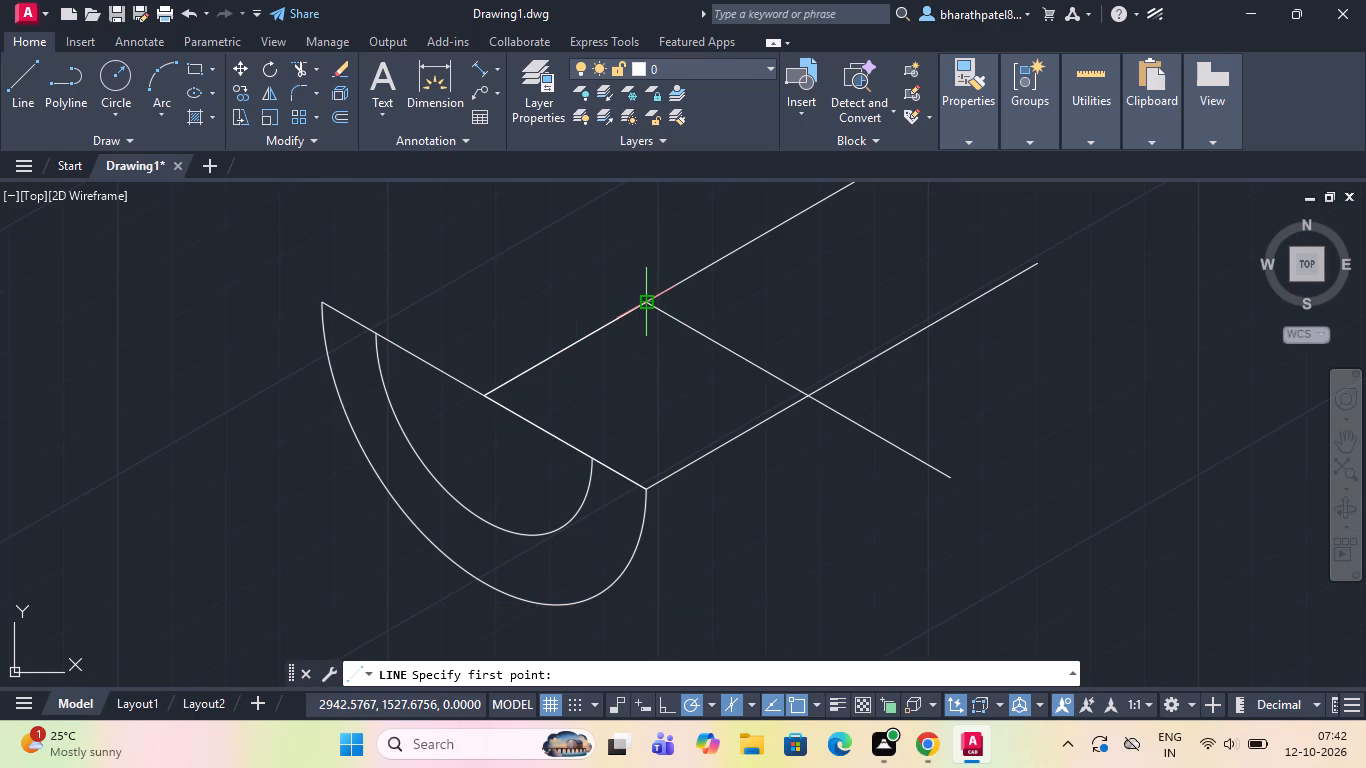
pyautogui.moveTo(645, 304); pyautogui.dragTo(719, 357)
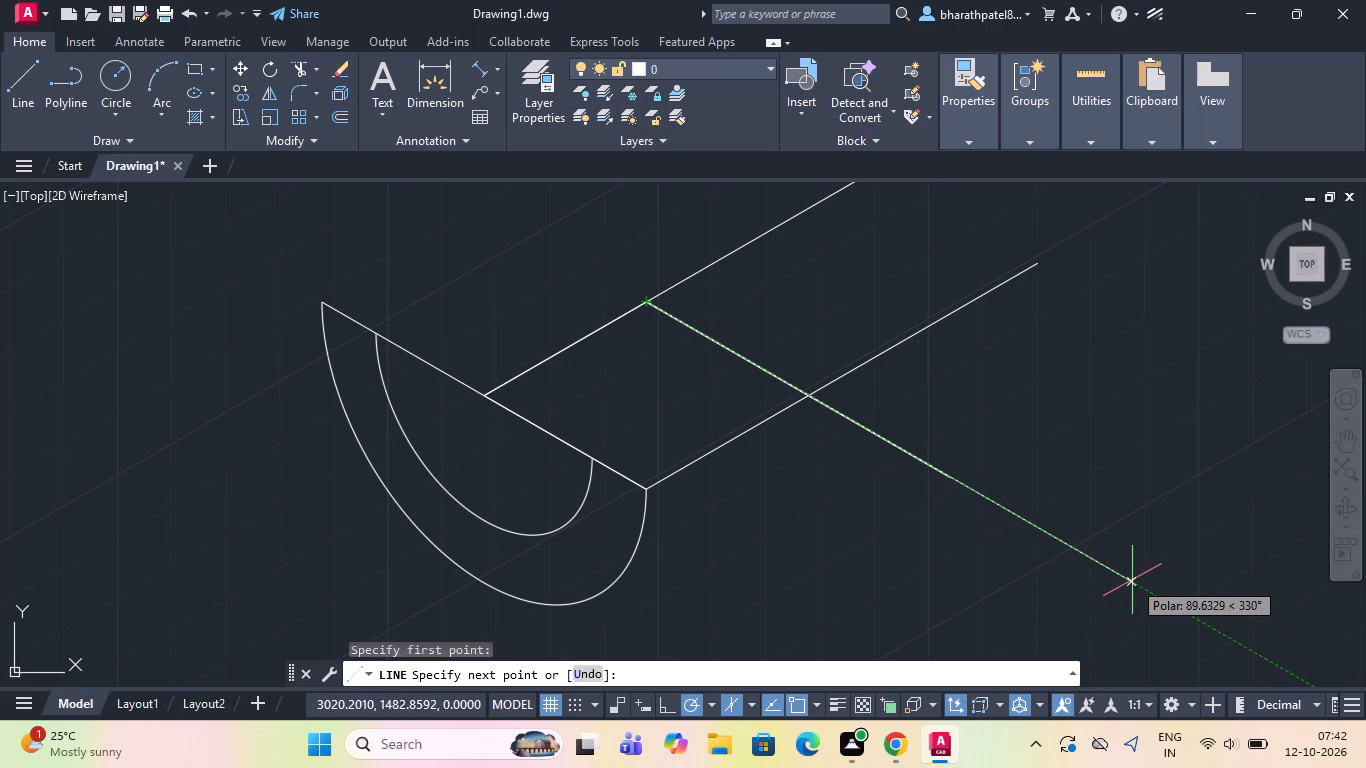
pyautogui.write('44')
pyautogui.press('Return')
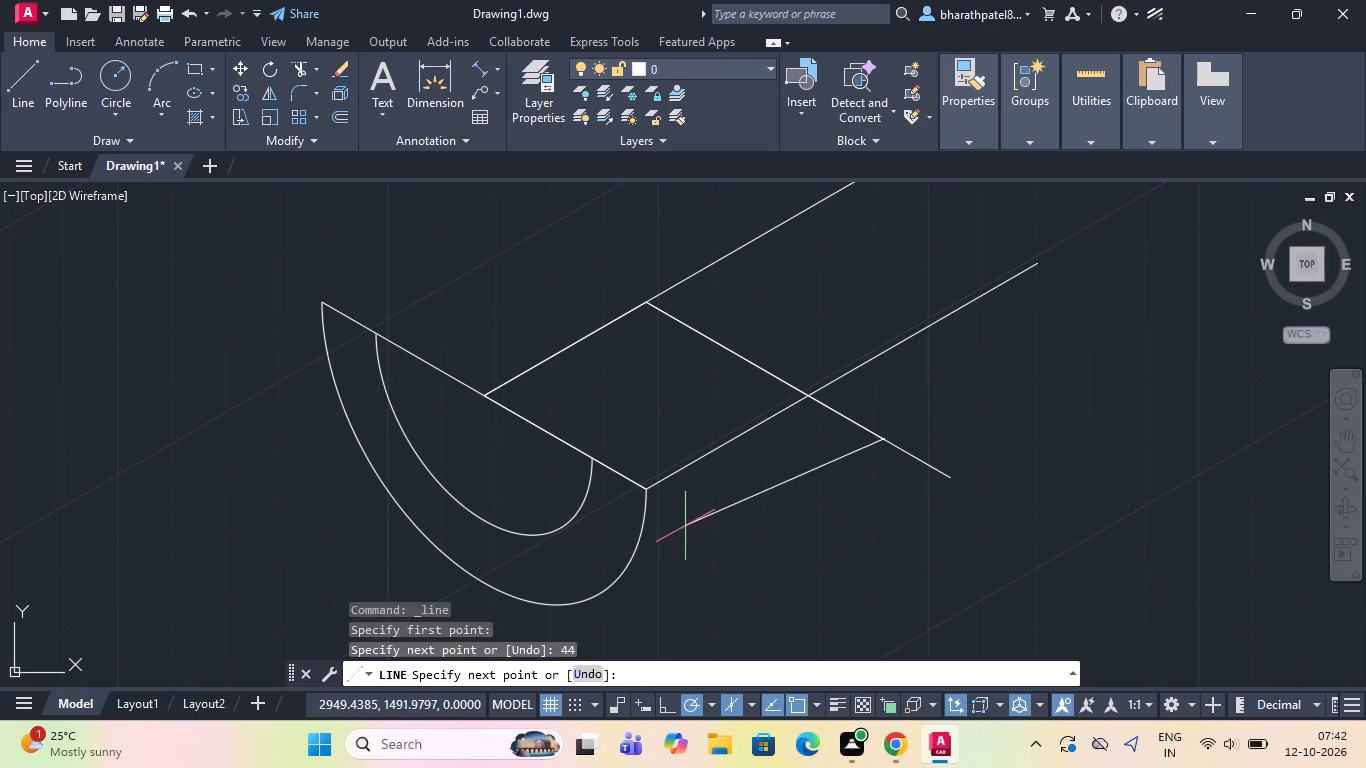
pyautogui.click(771, 507)
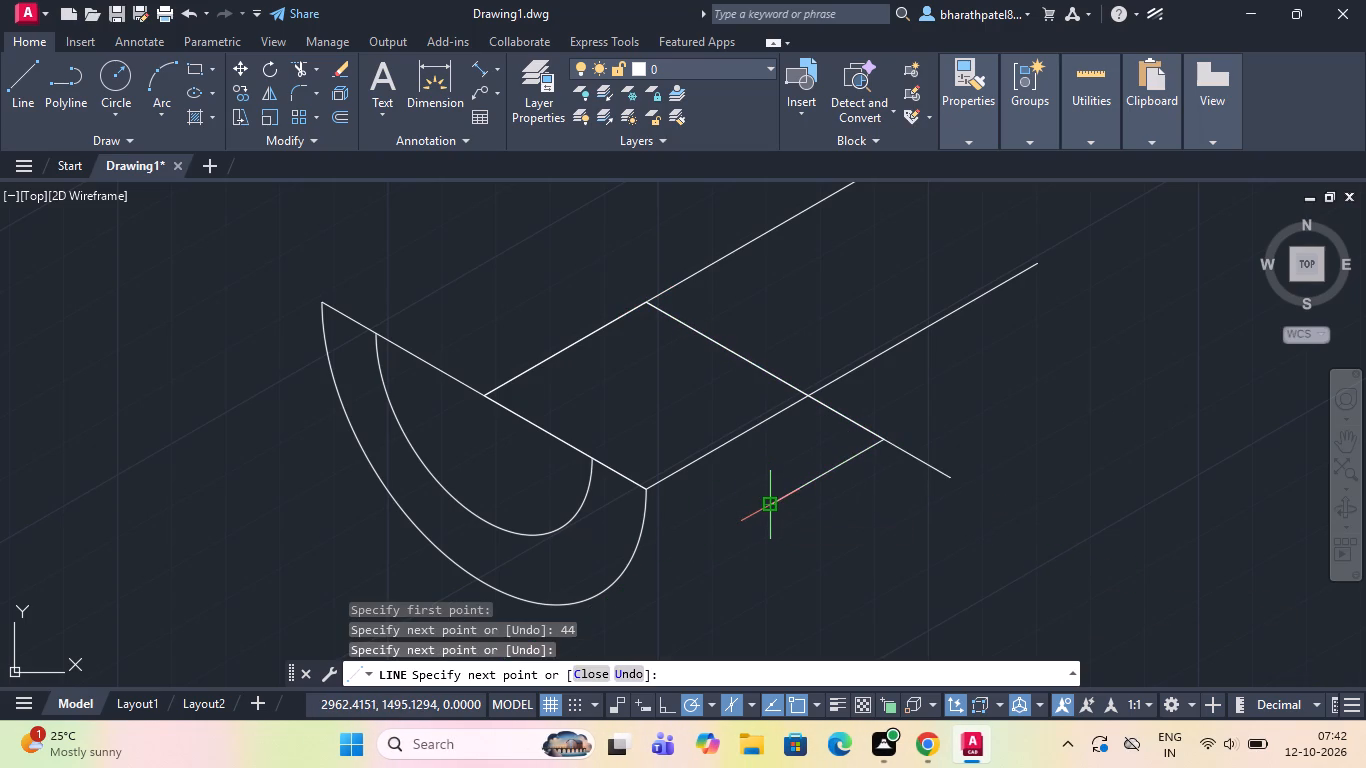
pyautogui.press('Escape')
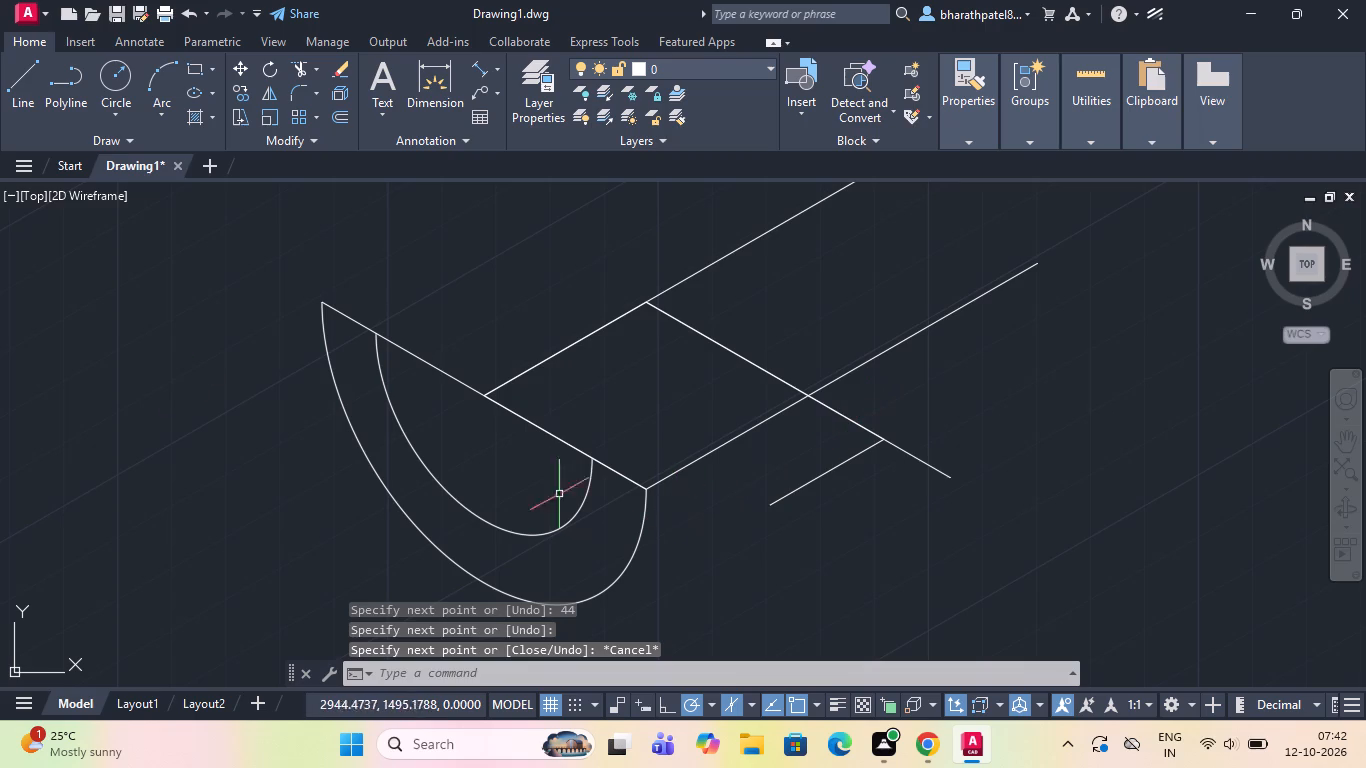
# Draw a 44-unit line at 150° from the 30-unit line's far end, opposite the 330° line.
pyautogui.click(23, 94)
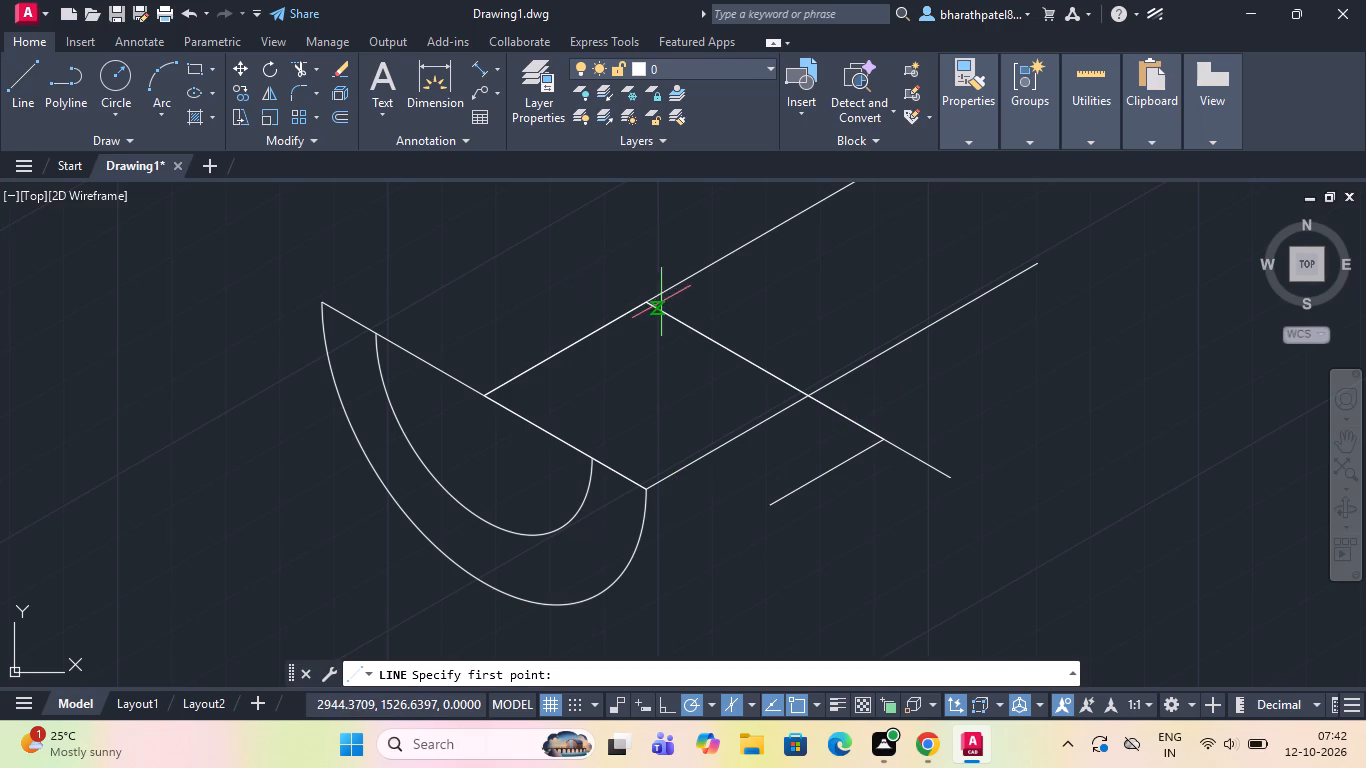
pyautogui.click(651, 301)
pyautogui.scroll(-4, 652, 301)
pyautogui.scroll(1, 625, 267)
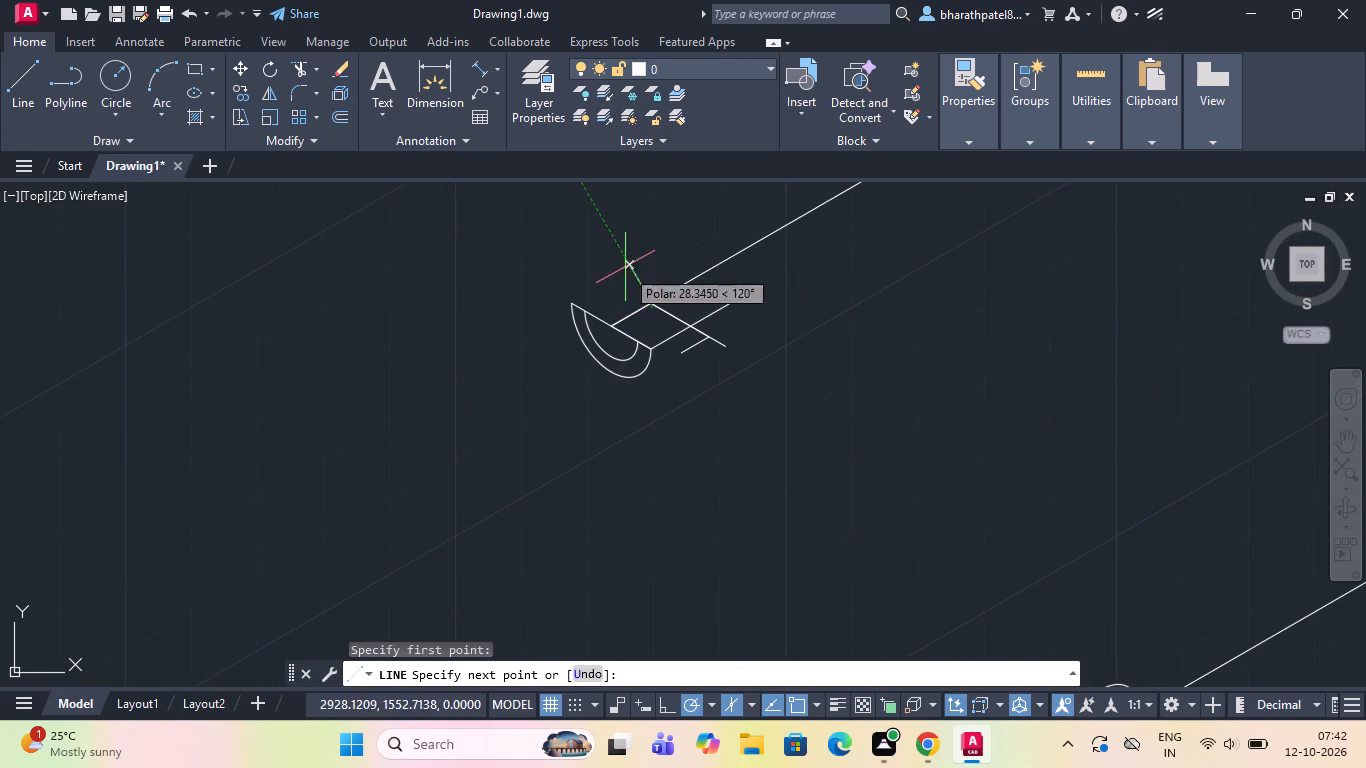
pyautogui.scroll(2, 625, 267)
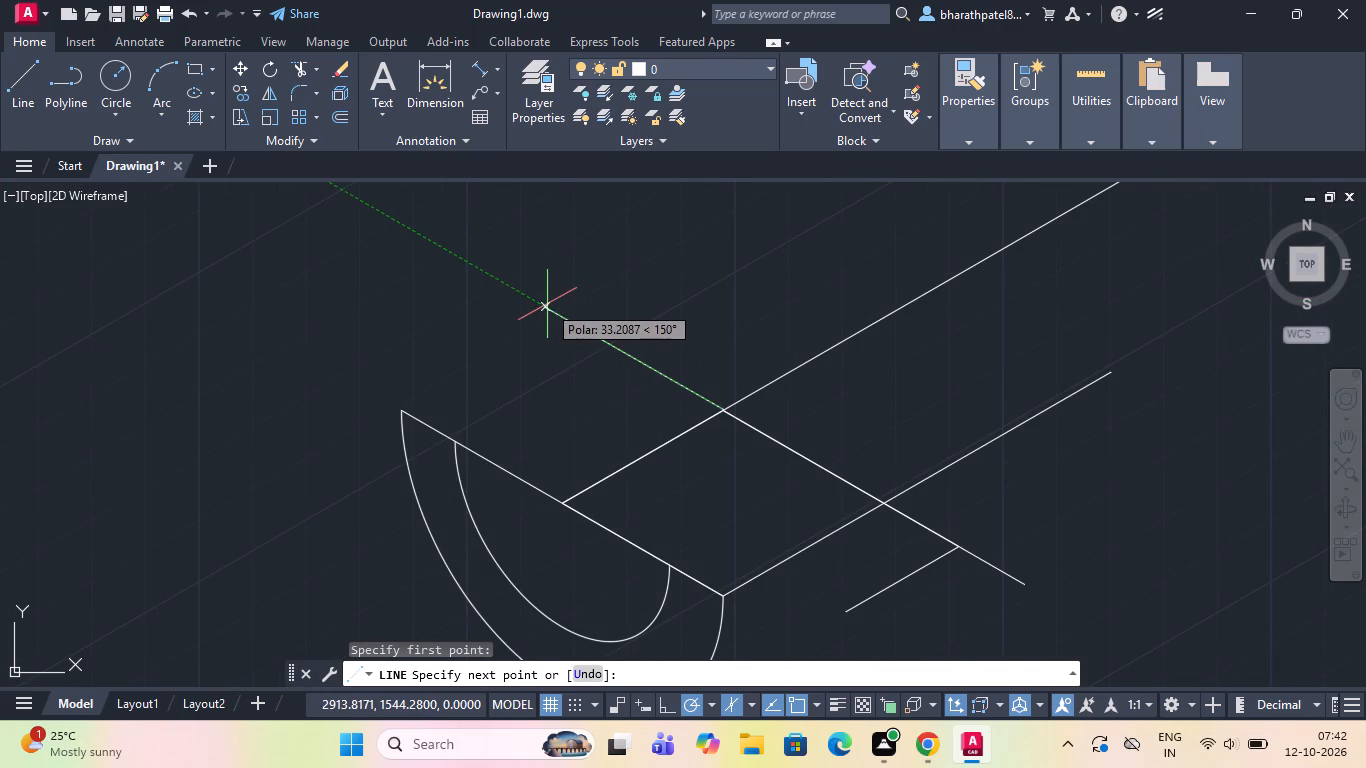
pyautogui.write('44')
pyautogui.press('Return')
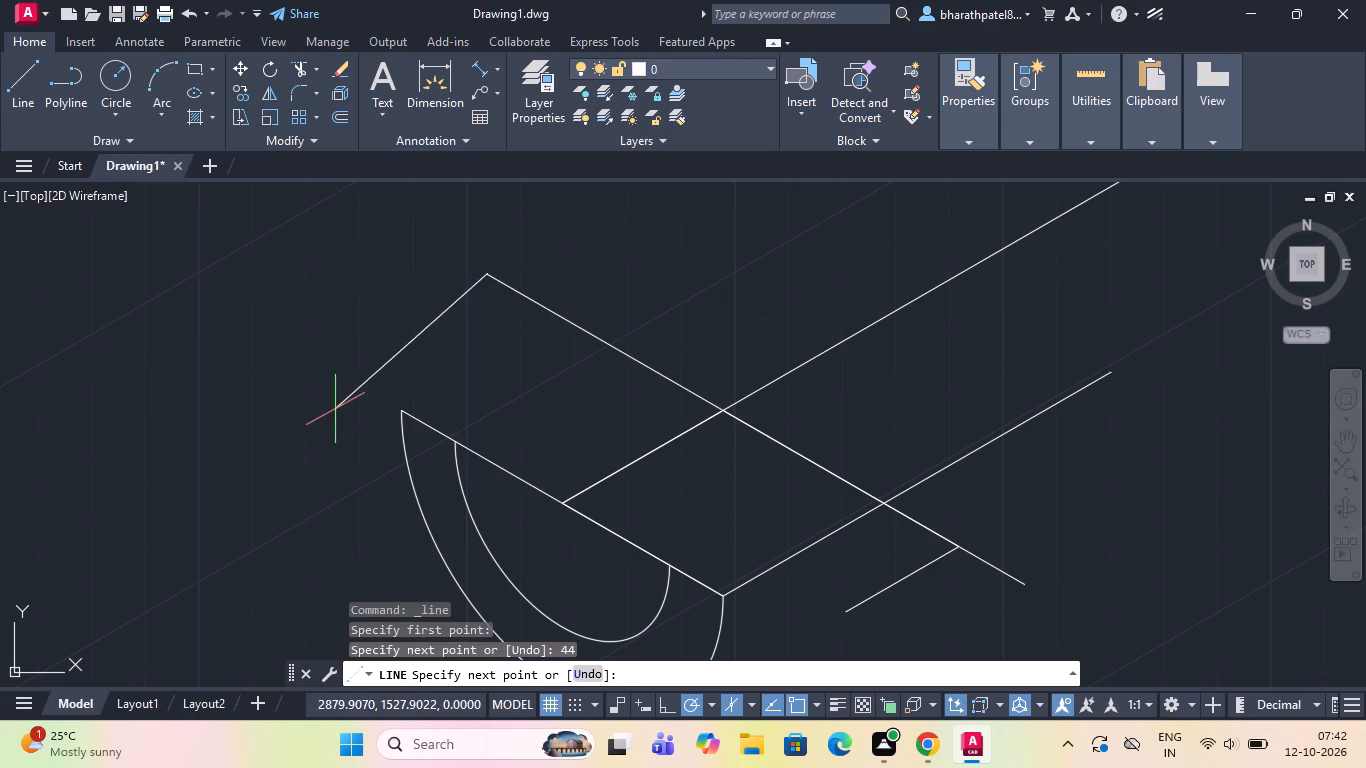
pyautogui.press('Escape')
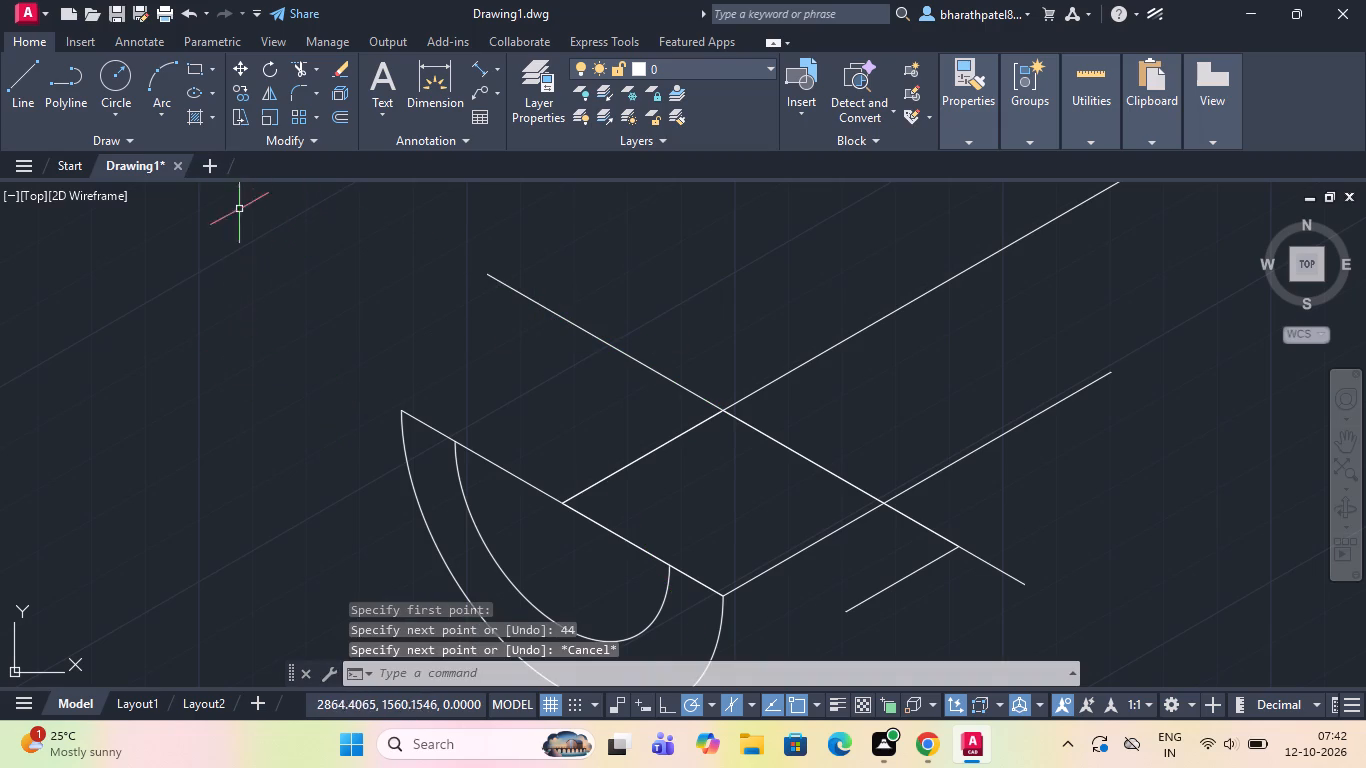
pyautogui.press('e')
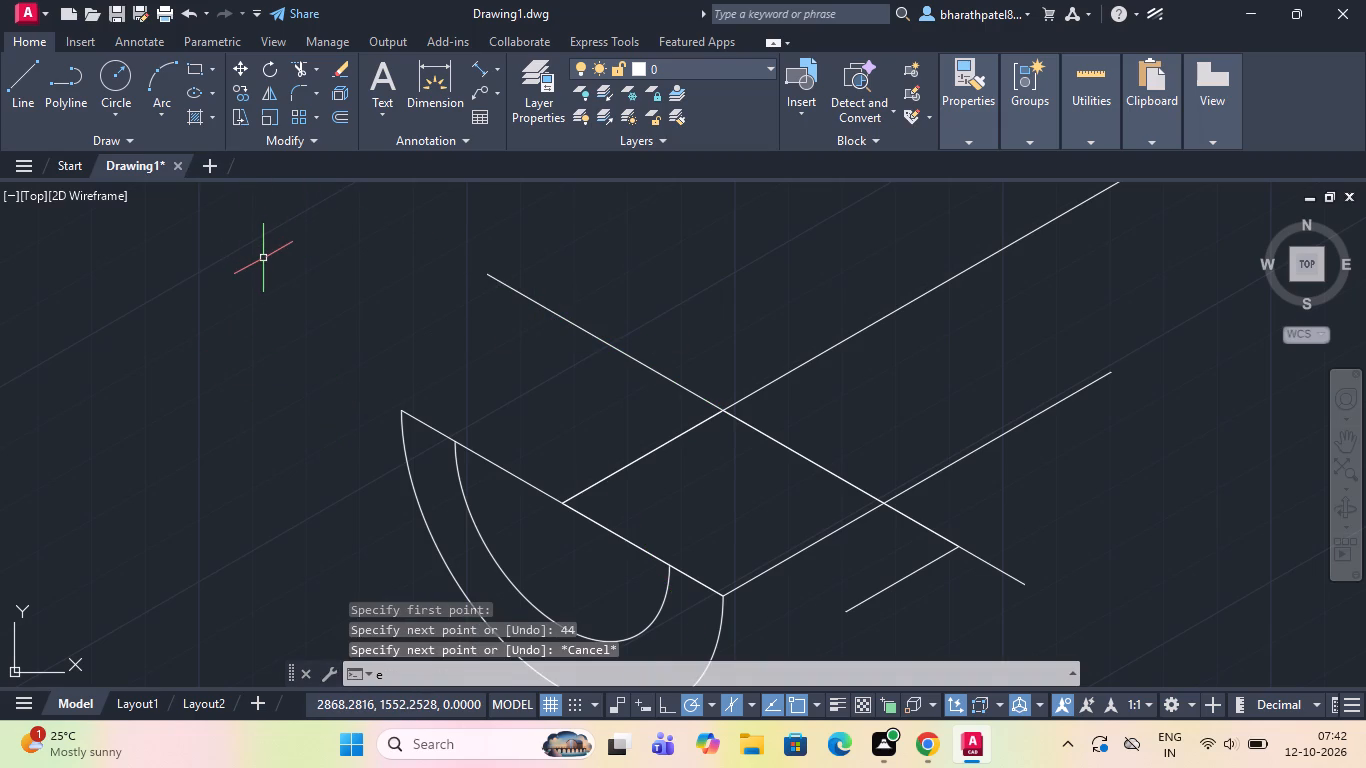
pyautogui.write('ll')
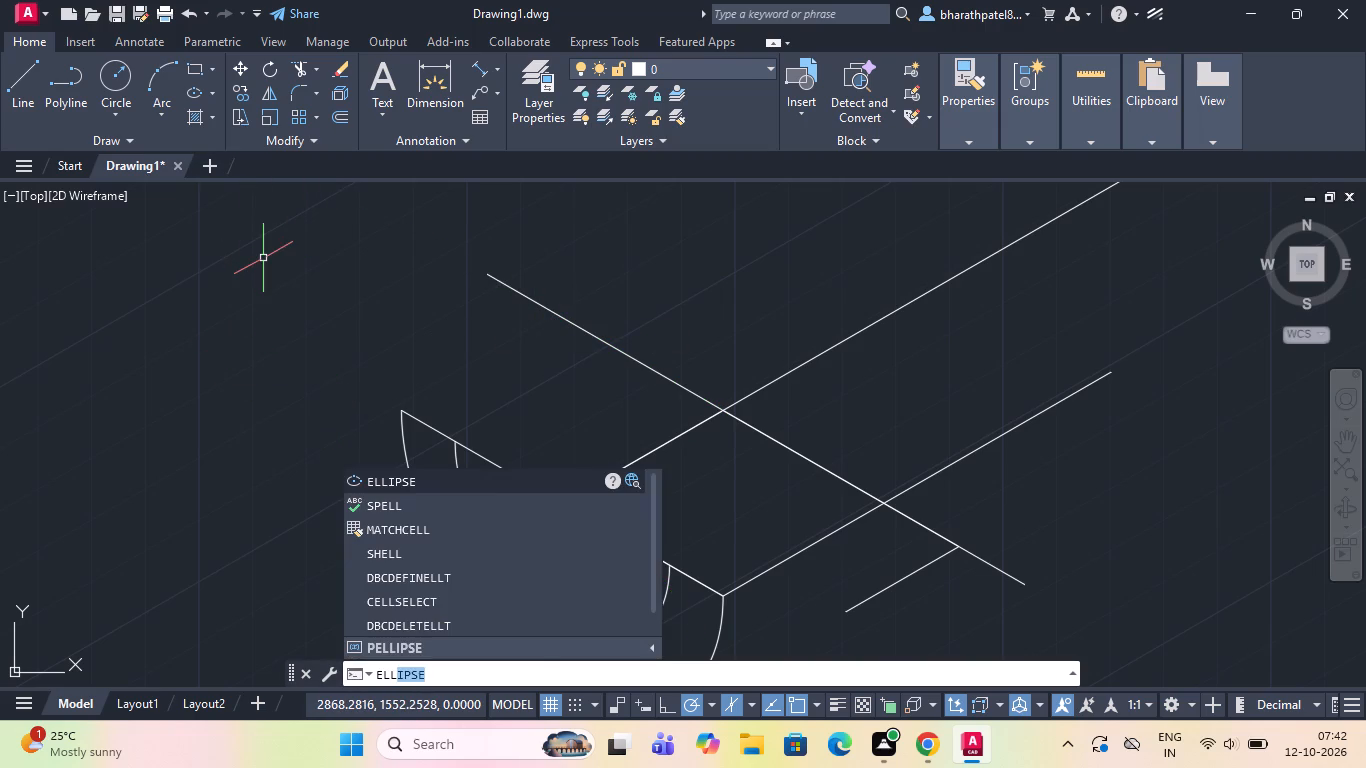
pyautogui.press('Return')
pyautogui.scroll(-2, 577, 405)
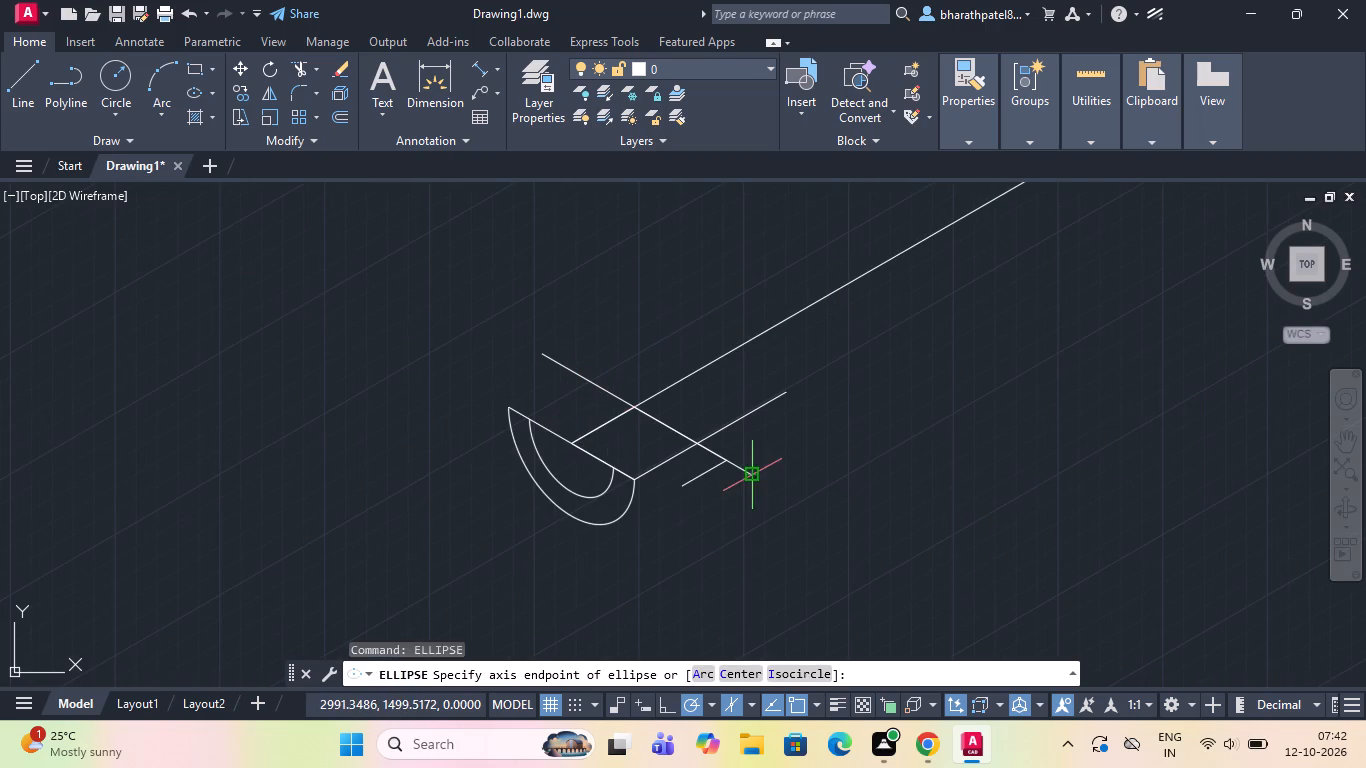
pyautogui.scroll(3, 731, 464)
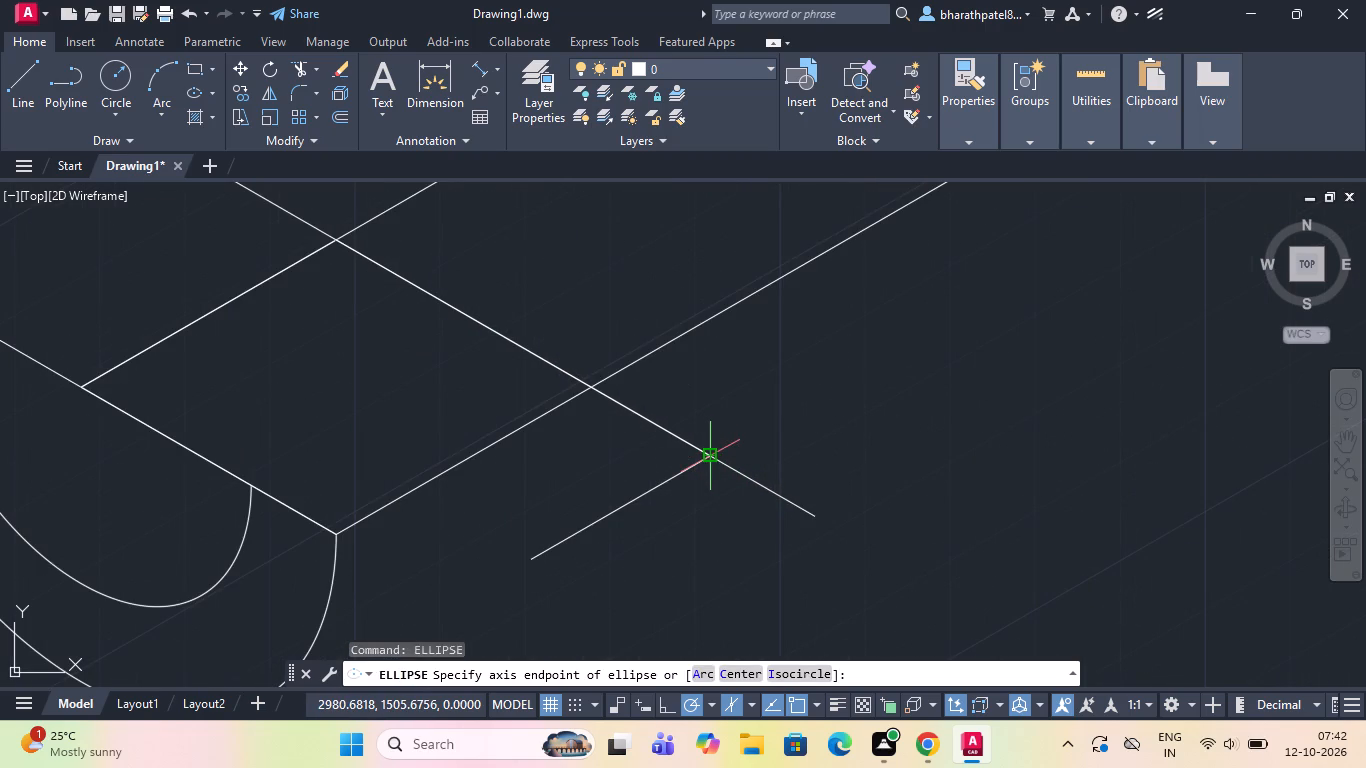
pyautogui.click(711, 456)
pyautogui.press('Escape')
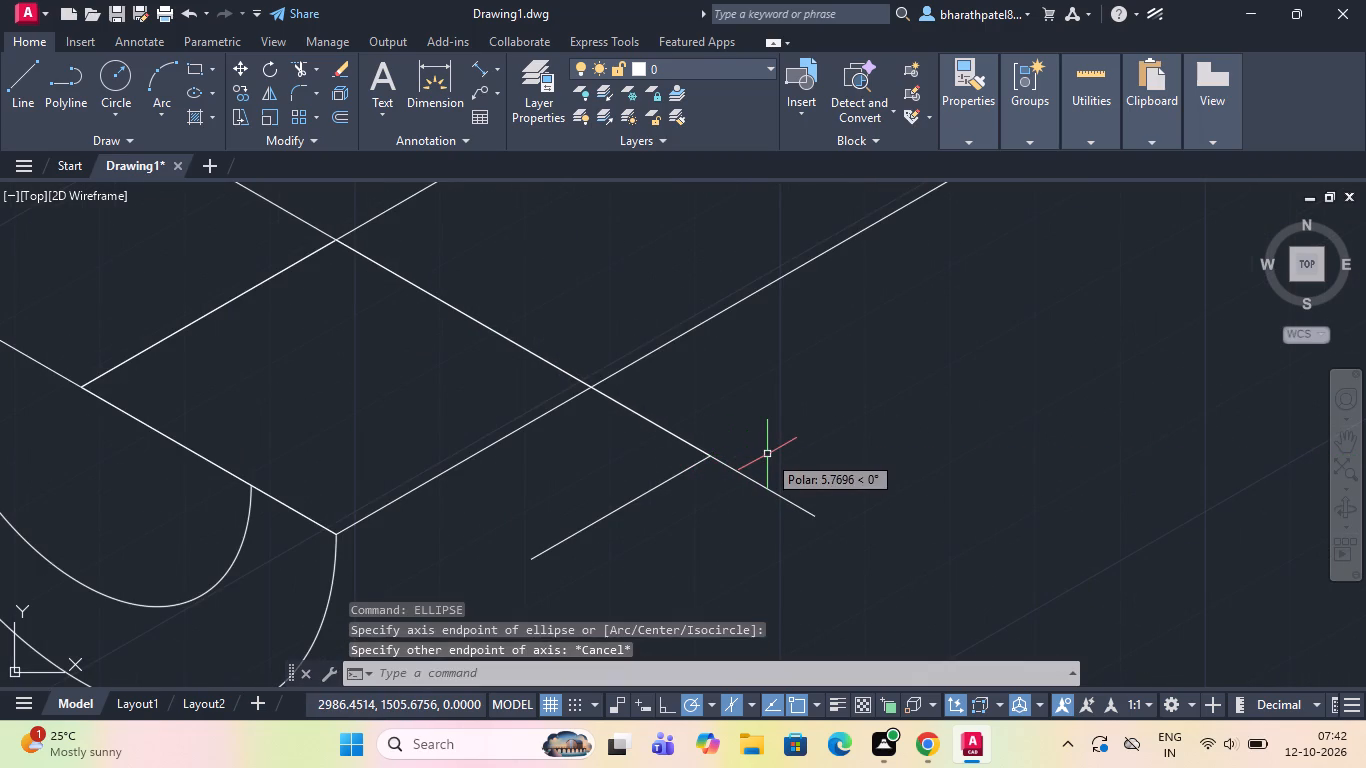
# Draw a top-isoplane isocircle of diameter 16 centred on the far end of the 44-unit 330° line.
pyautogui.press('e')
pyautogui.write('ll')
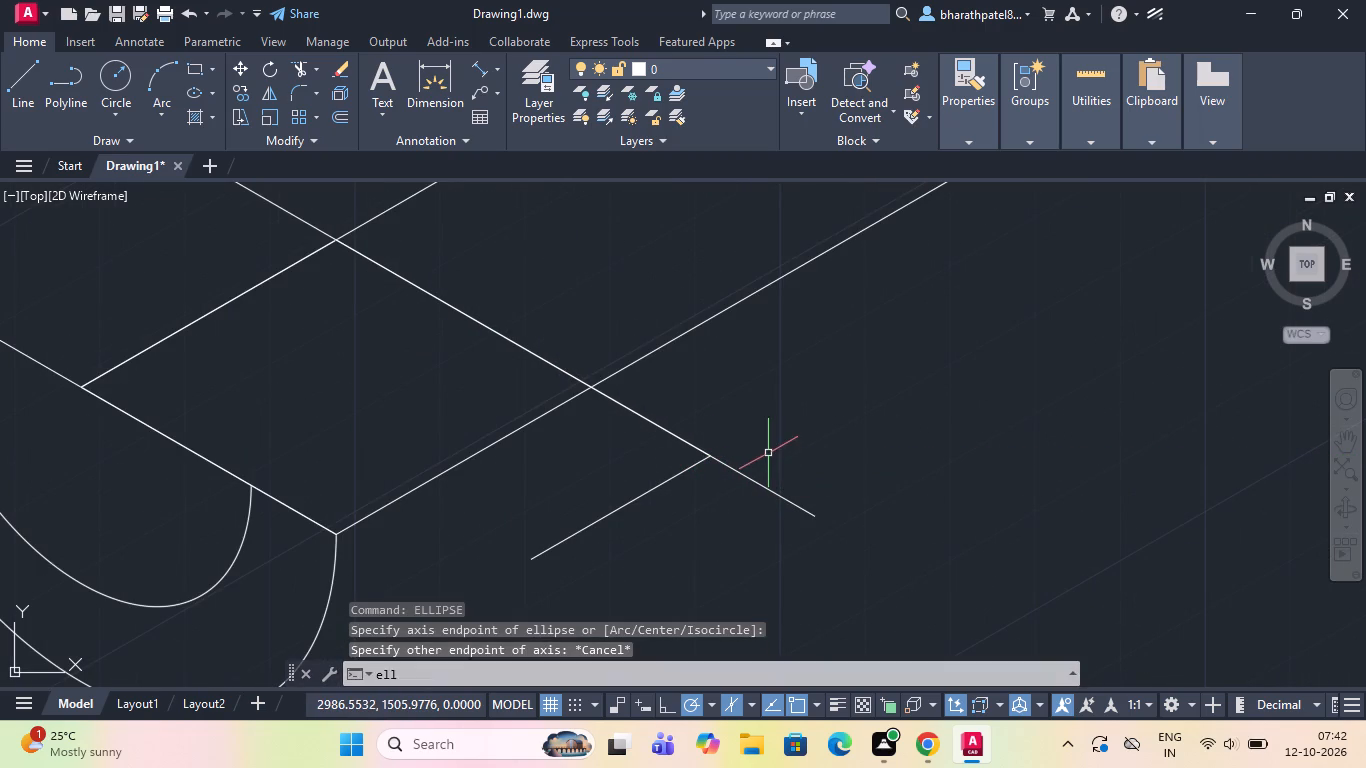
pyautogui.press('Return')
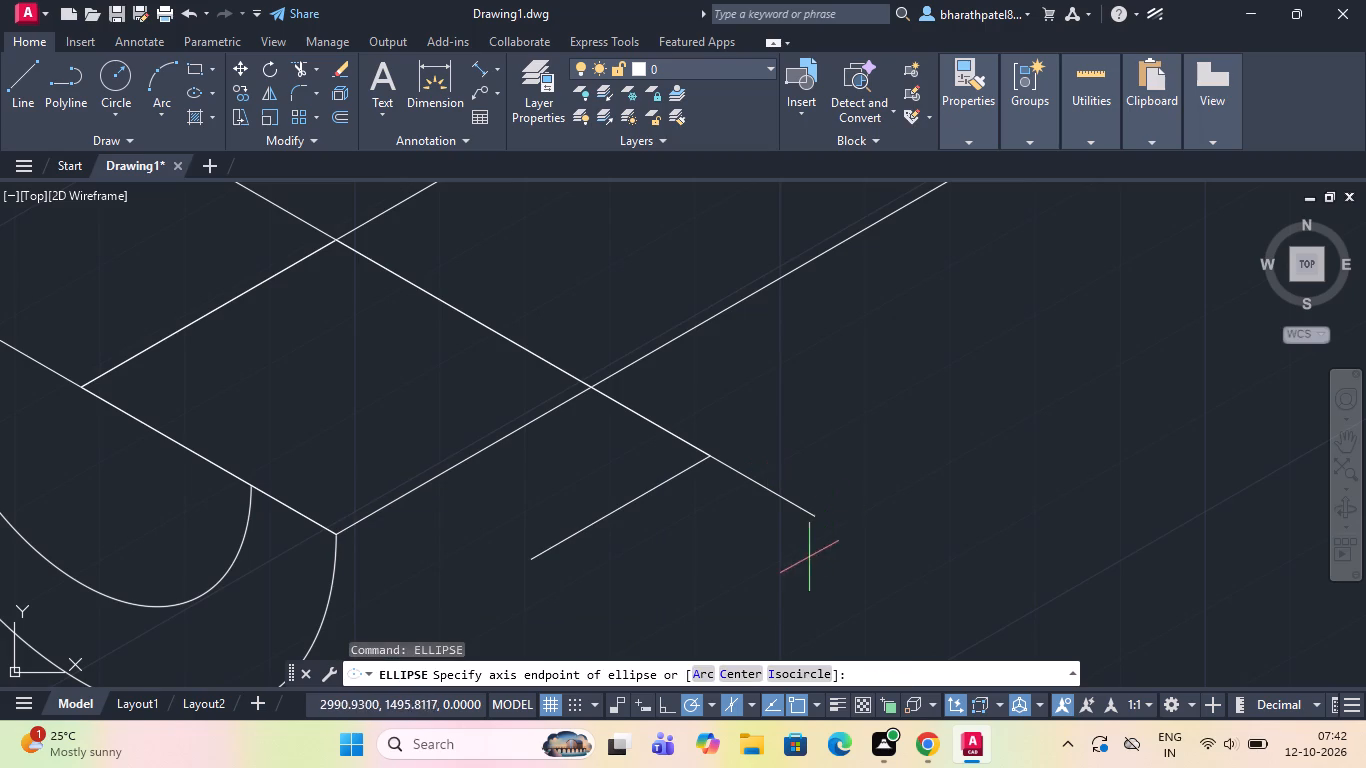
pyautogui.click(803, 670)
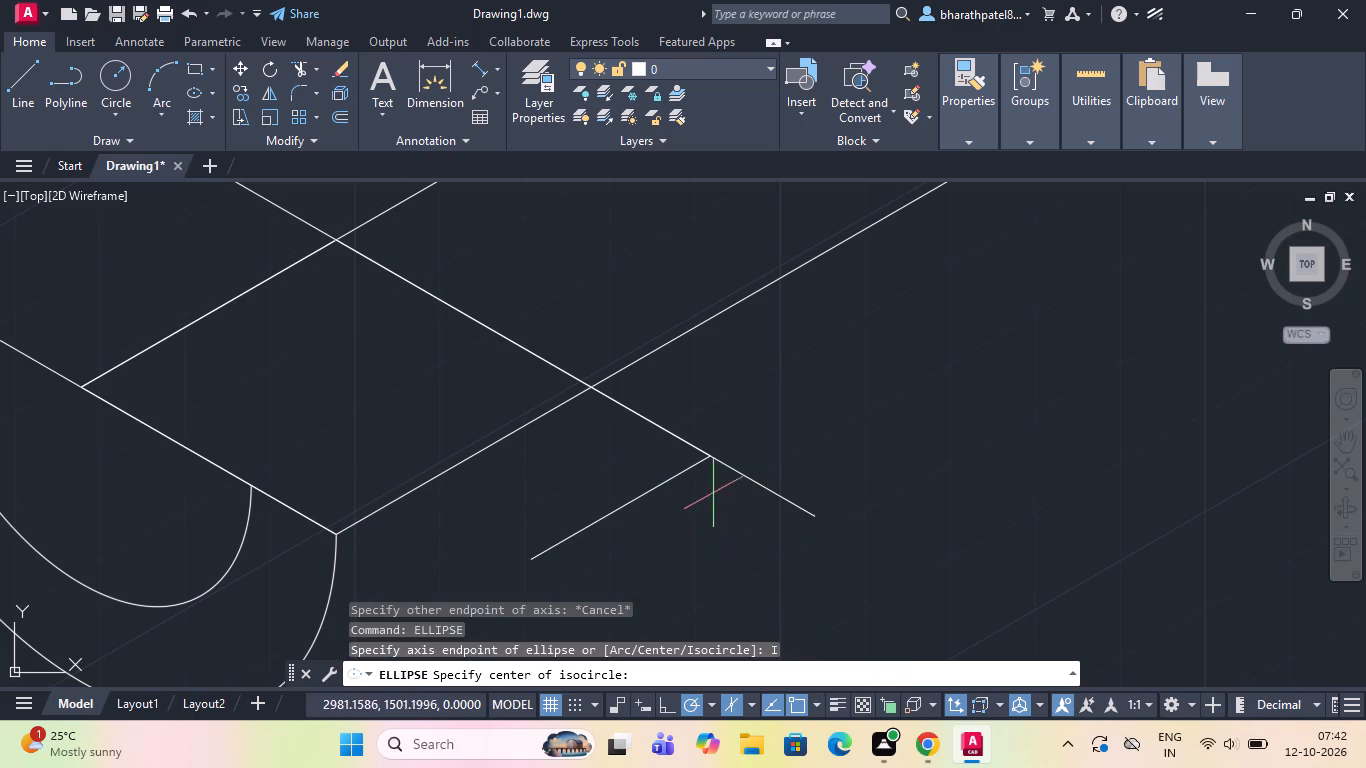
pyautogui.click(714, 455)
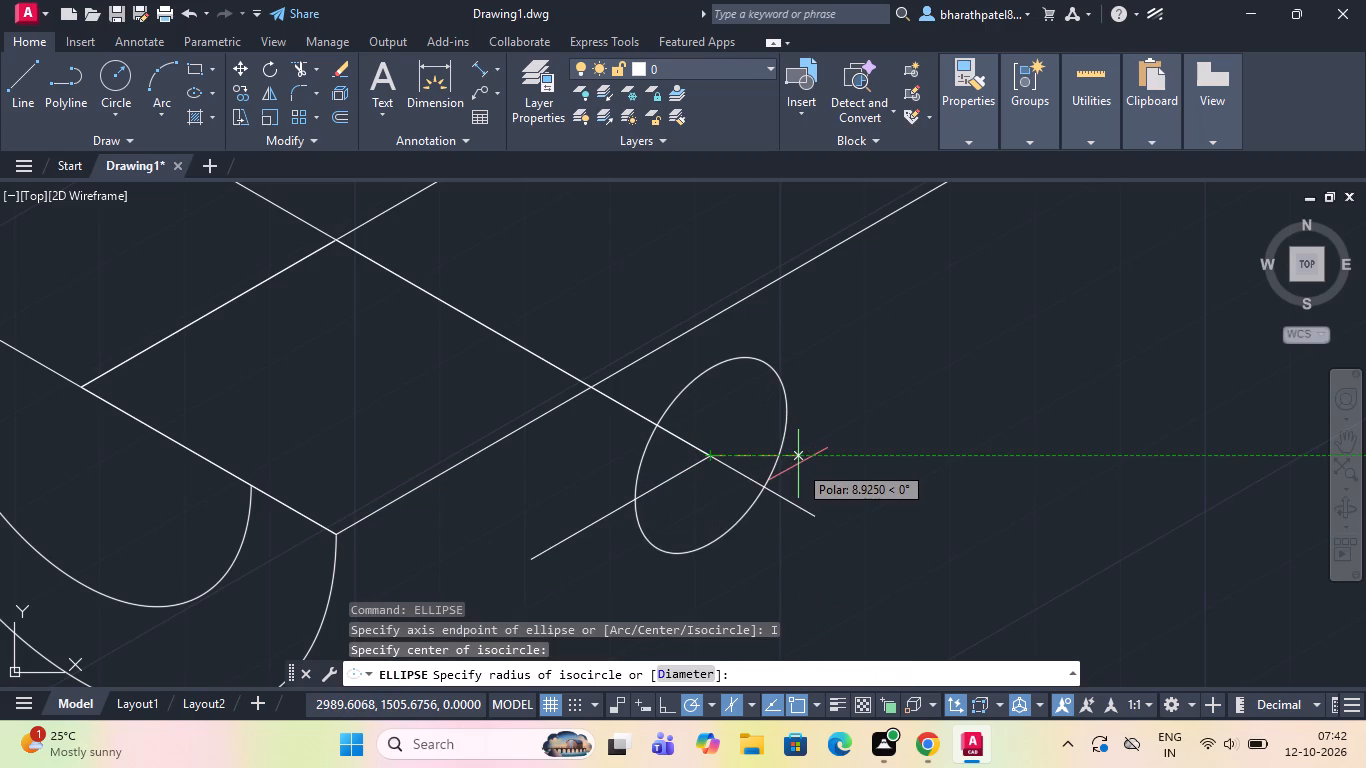
pyautogui.press('F5')
pyautogui.press('F5')
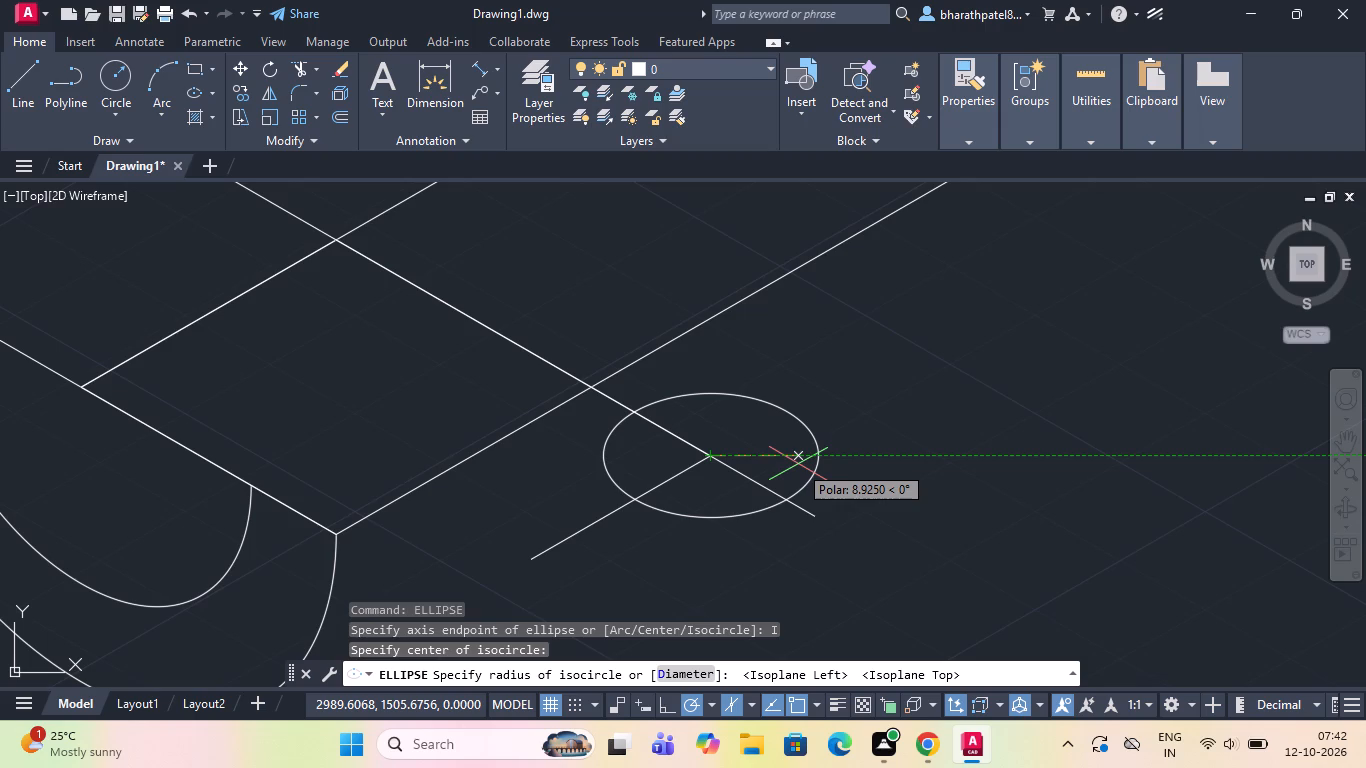
pyautogui.click(694, 674)
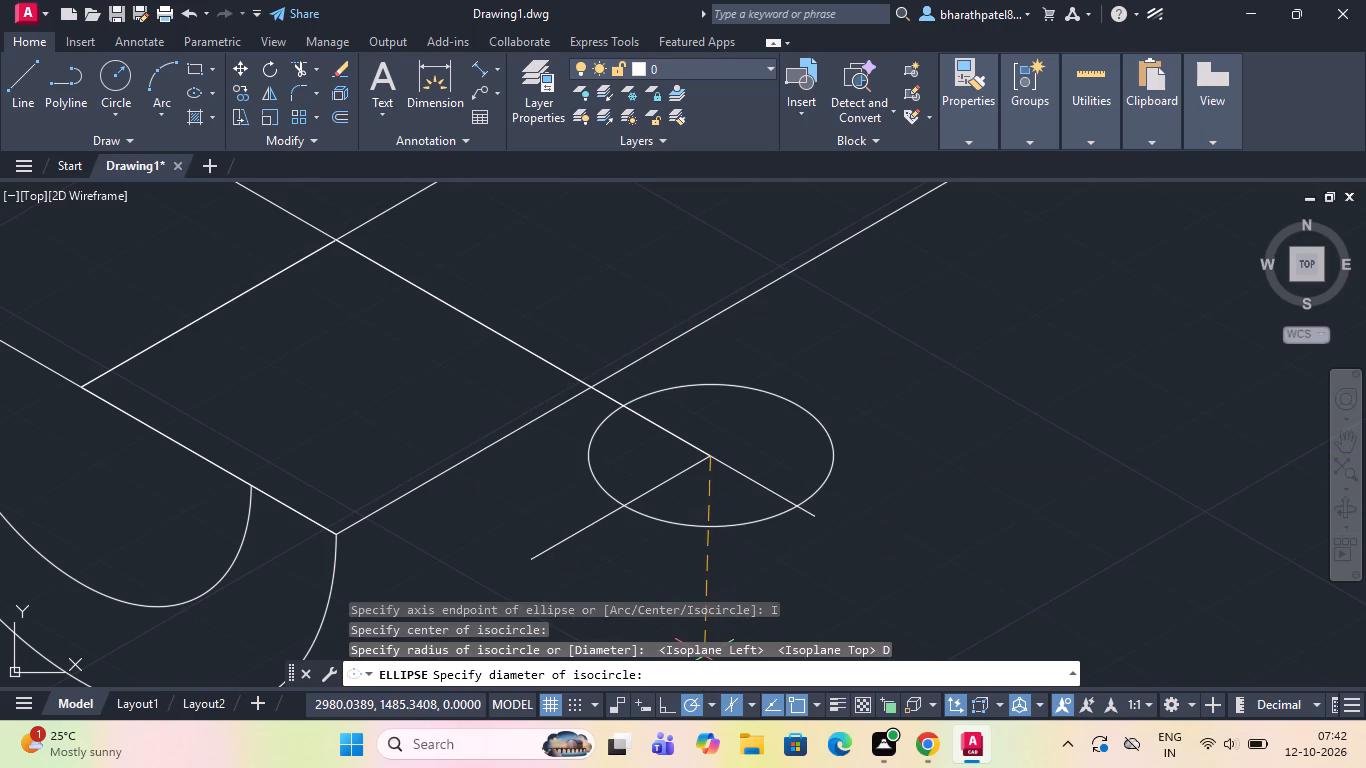
pyautogui.press('1')
pyautogui.press('6')
pyautogui.press('Return')
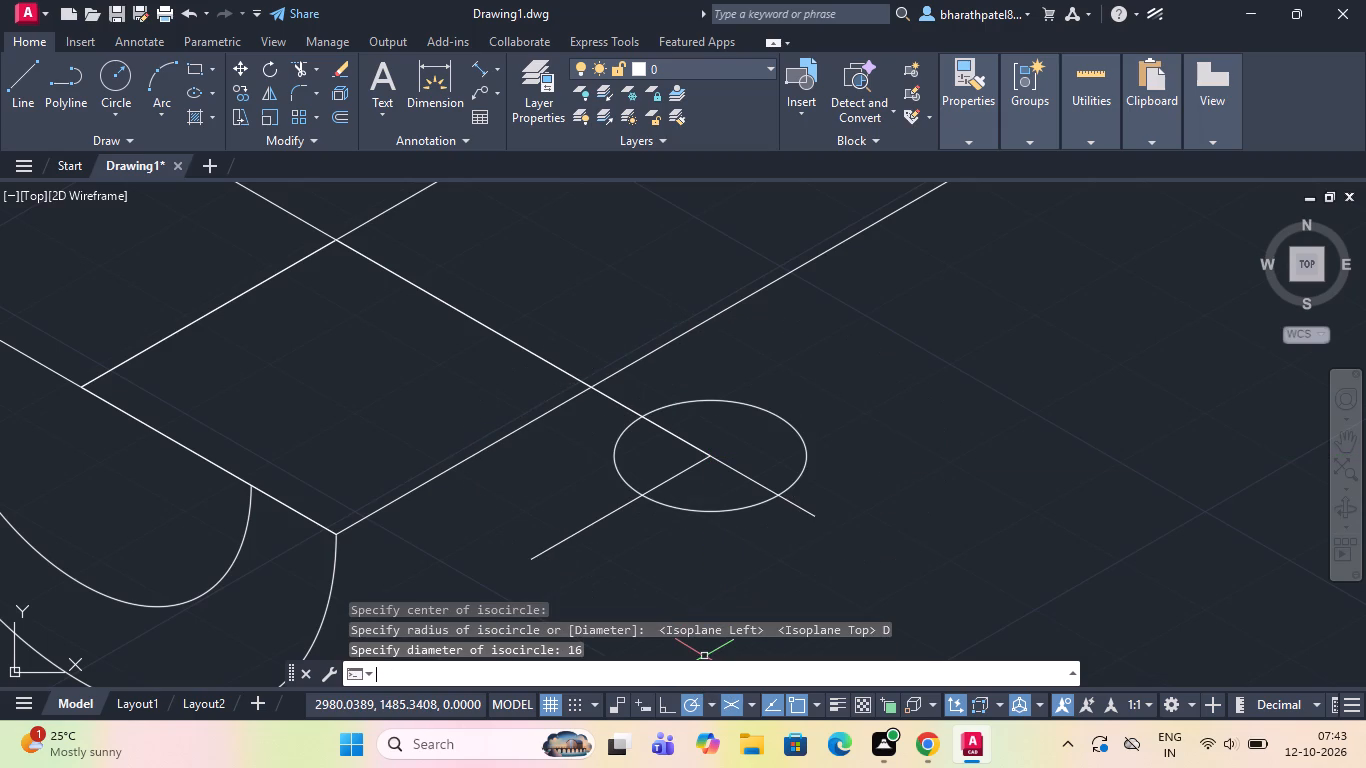
# Draw a concentric isocircle of radius 16 around the 16-diameter isocircle at the 330° line's end.
pyautogui.press('space')
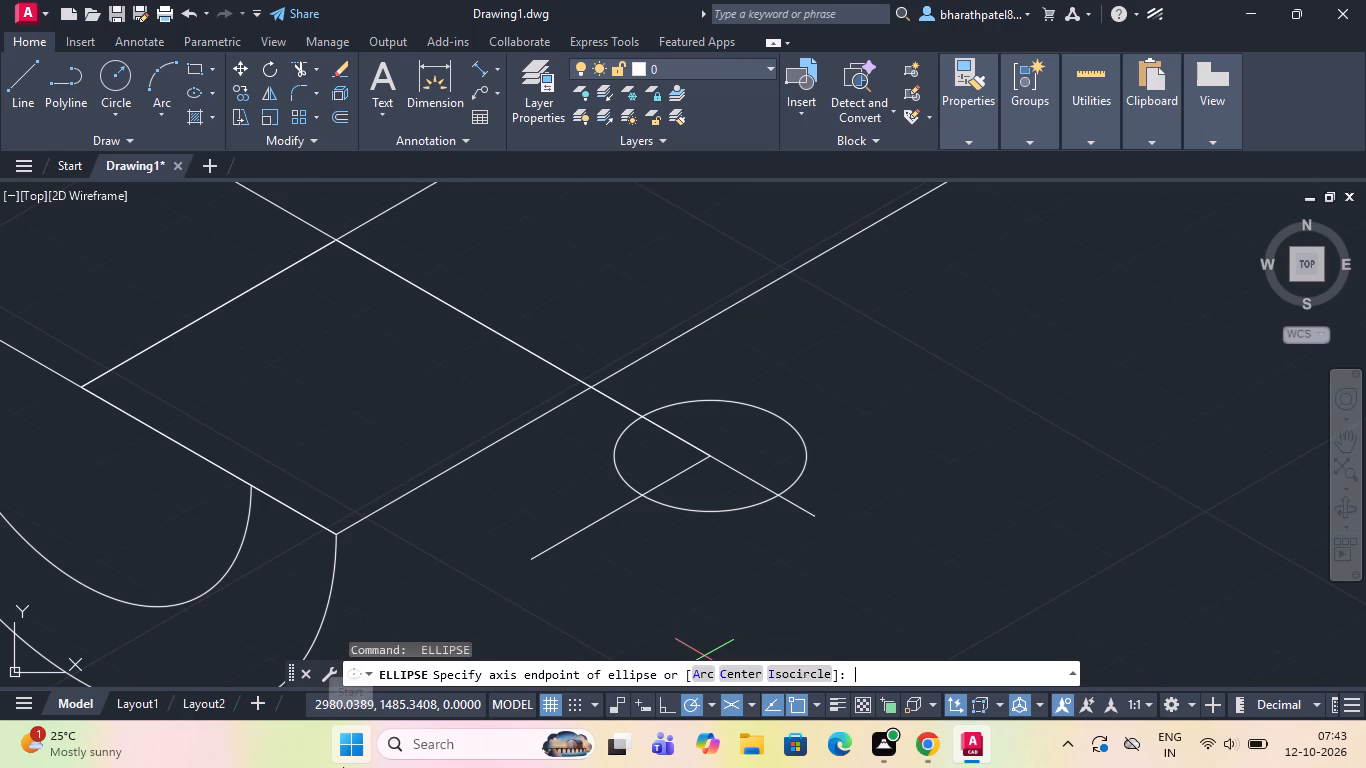
pyautogui.click(805, 676)
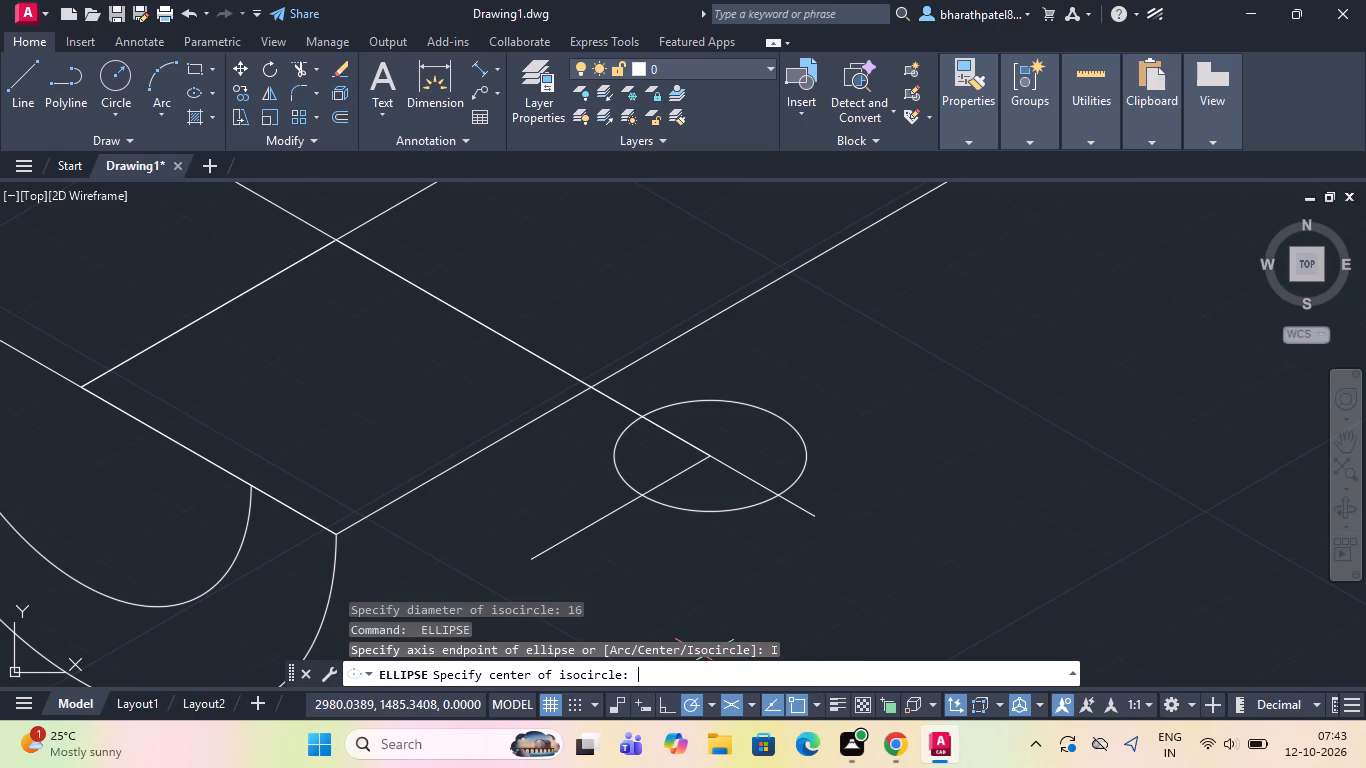
pyautogui.click(709, 455)
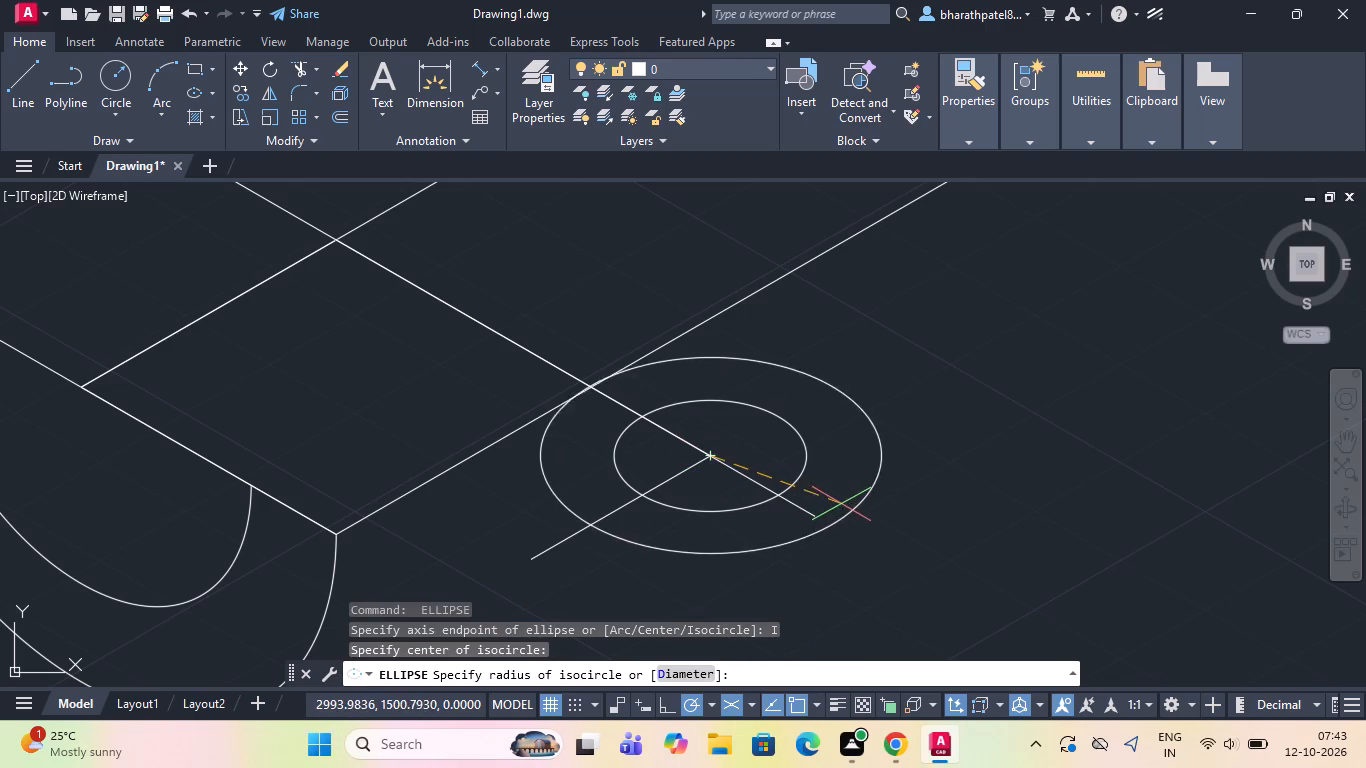
pyautogui.write('16')
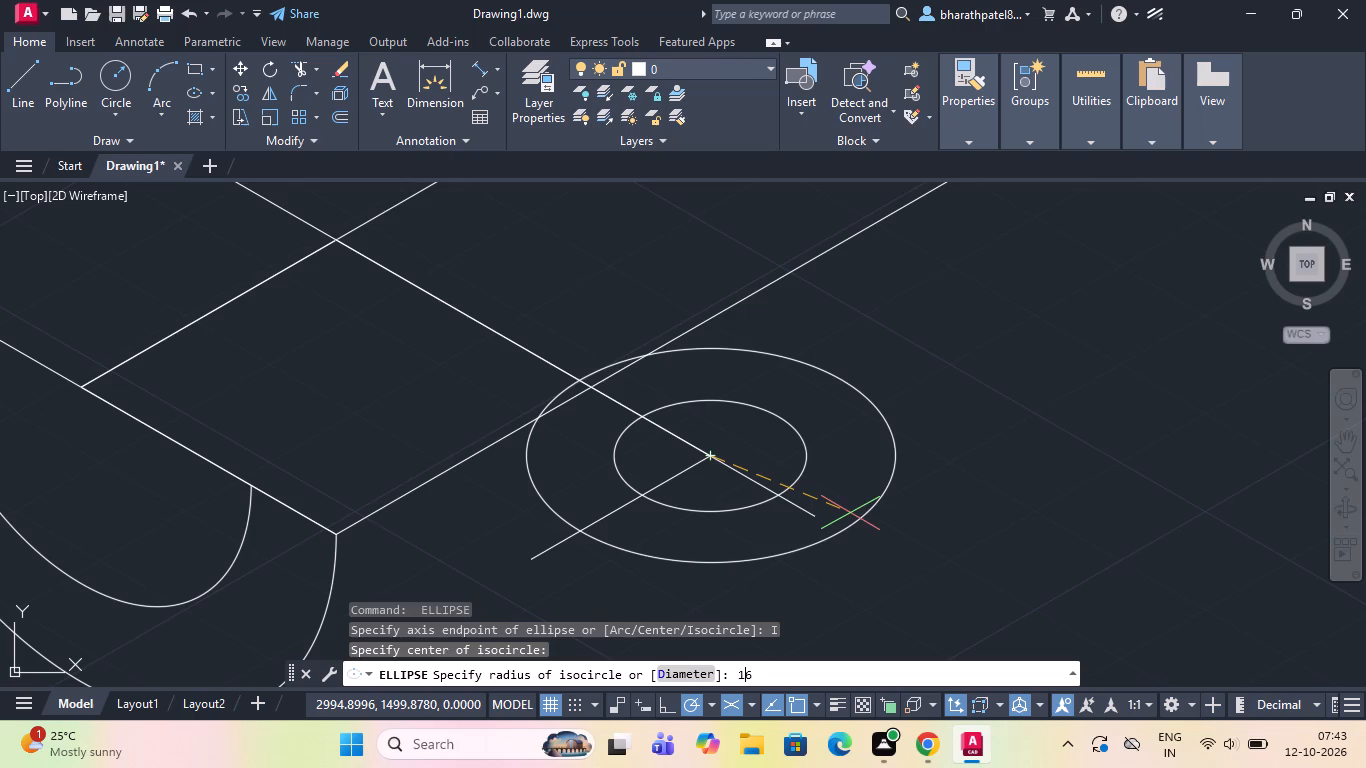
pyautogui.press('Return')
# Draw a top-isoplane isocircle of diameter 16 centred on the far end of the 44-unit 150° line.
pyautogui.scroll(-4, 848, 512)
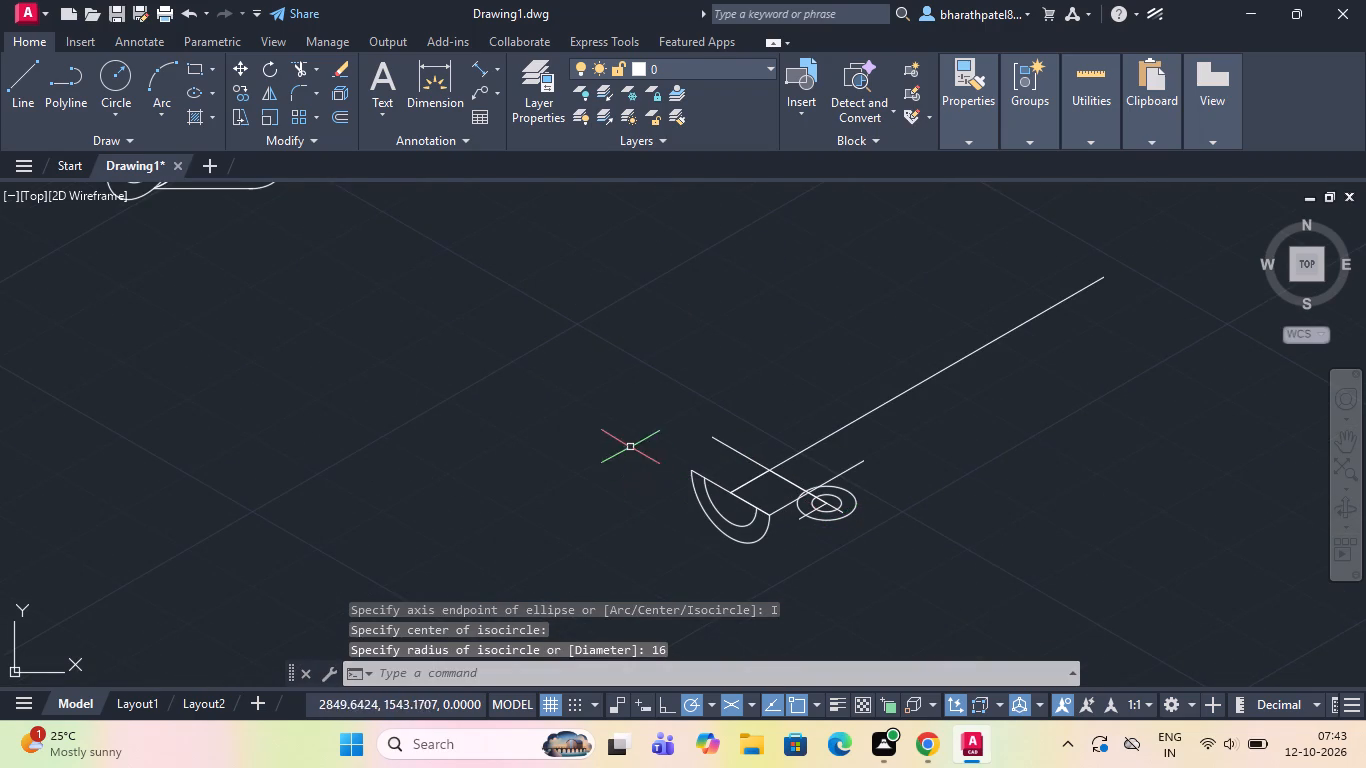
pyautogui.scroll(3, 706, 425)
pyautogui.press('space')
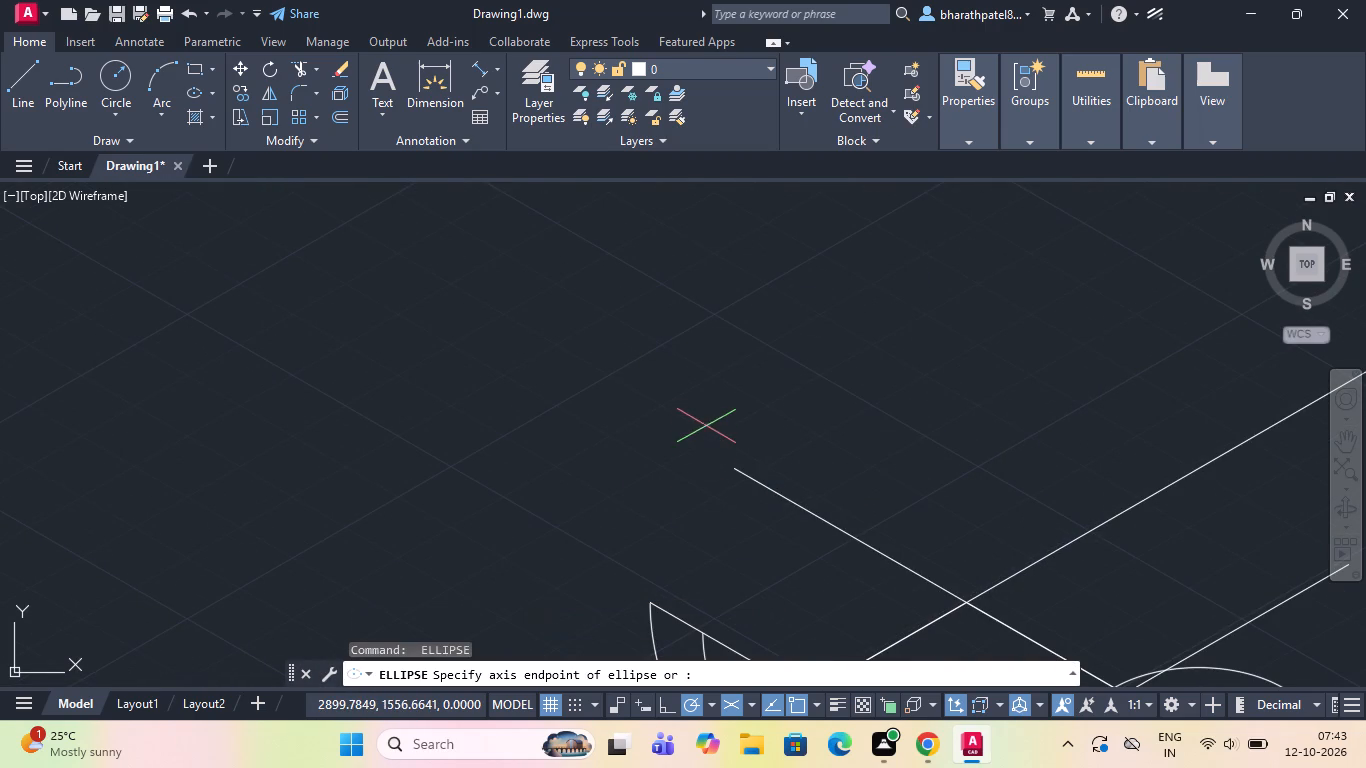
pyautogui.click(805, 672)
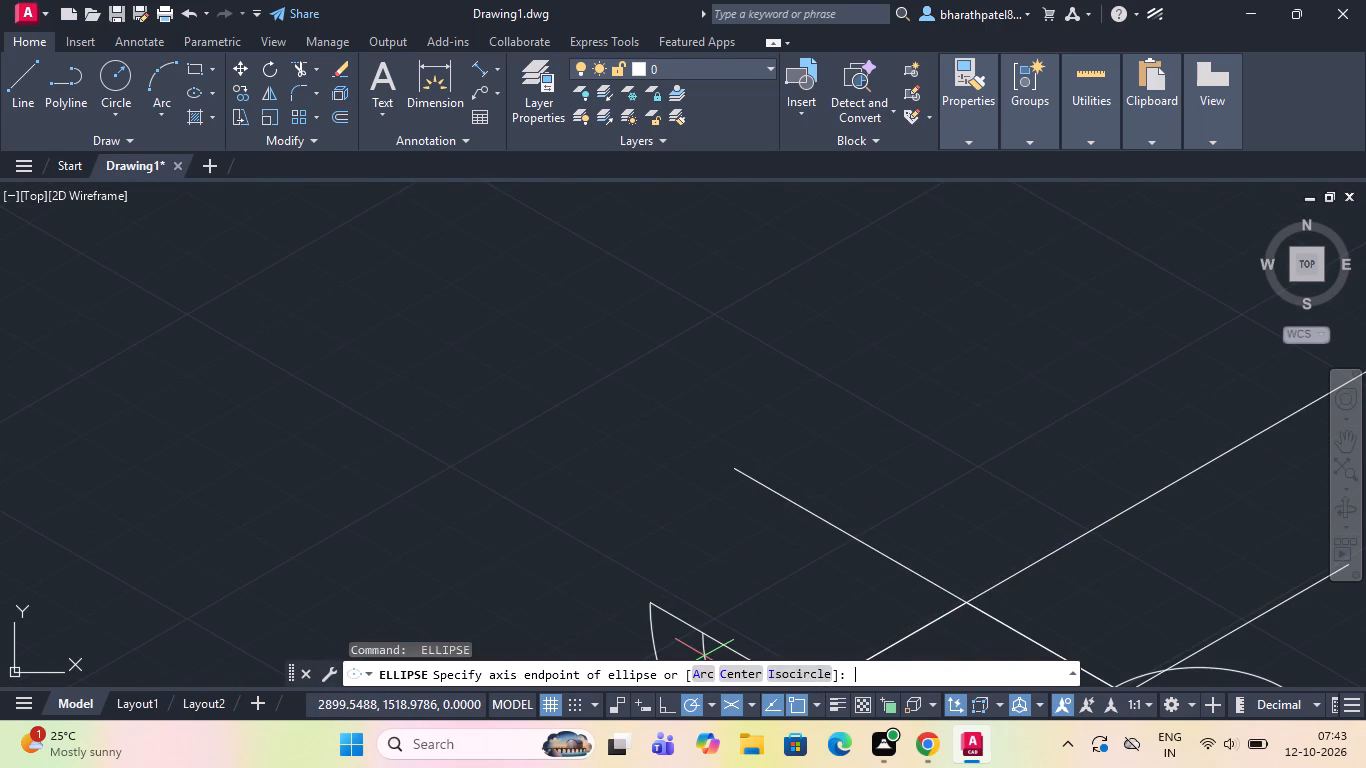
pyautogui.click(739, 468)
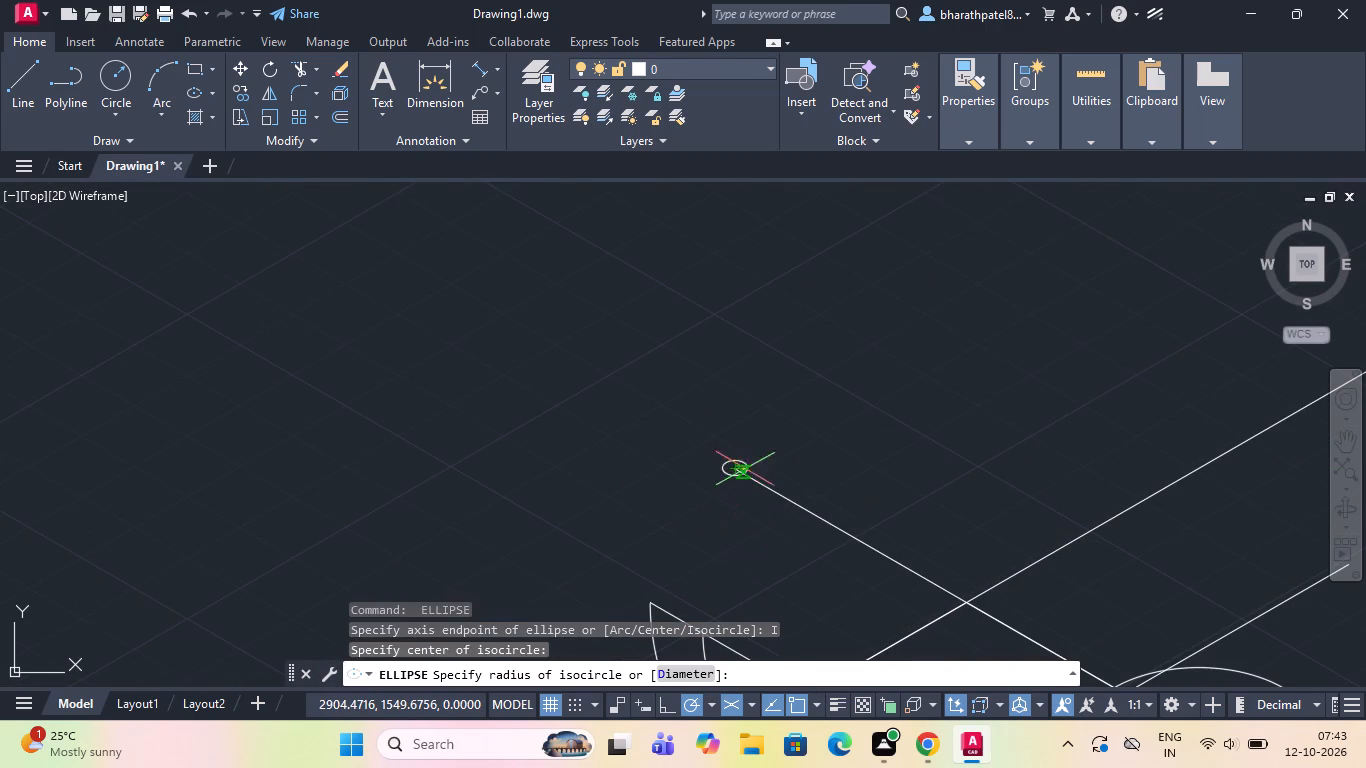
pyautogui.click(685, 669)
pyautogui.write('16')
pyautogui.press('Return')
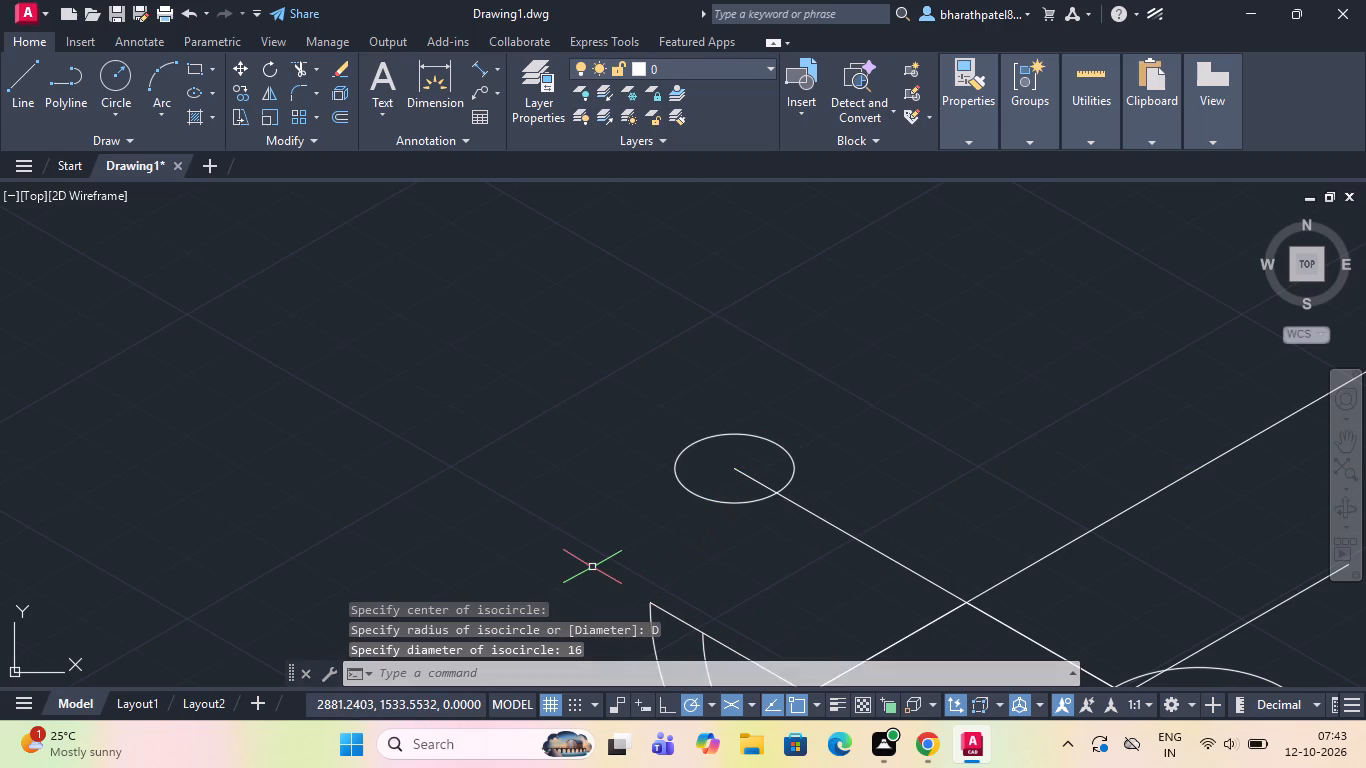
# Draw a concentric isocircle of radius 16 around the 16-diameter isocircle at the 150° line's end.
pyautogui.press('space')
pyautogui.click(776, 675)
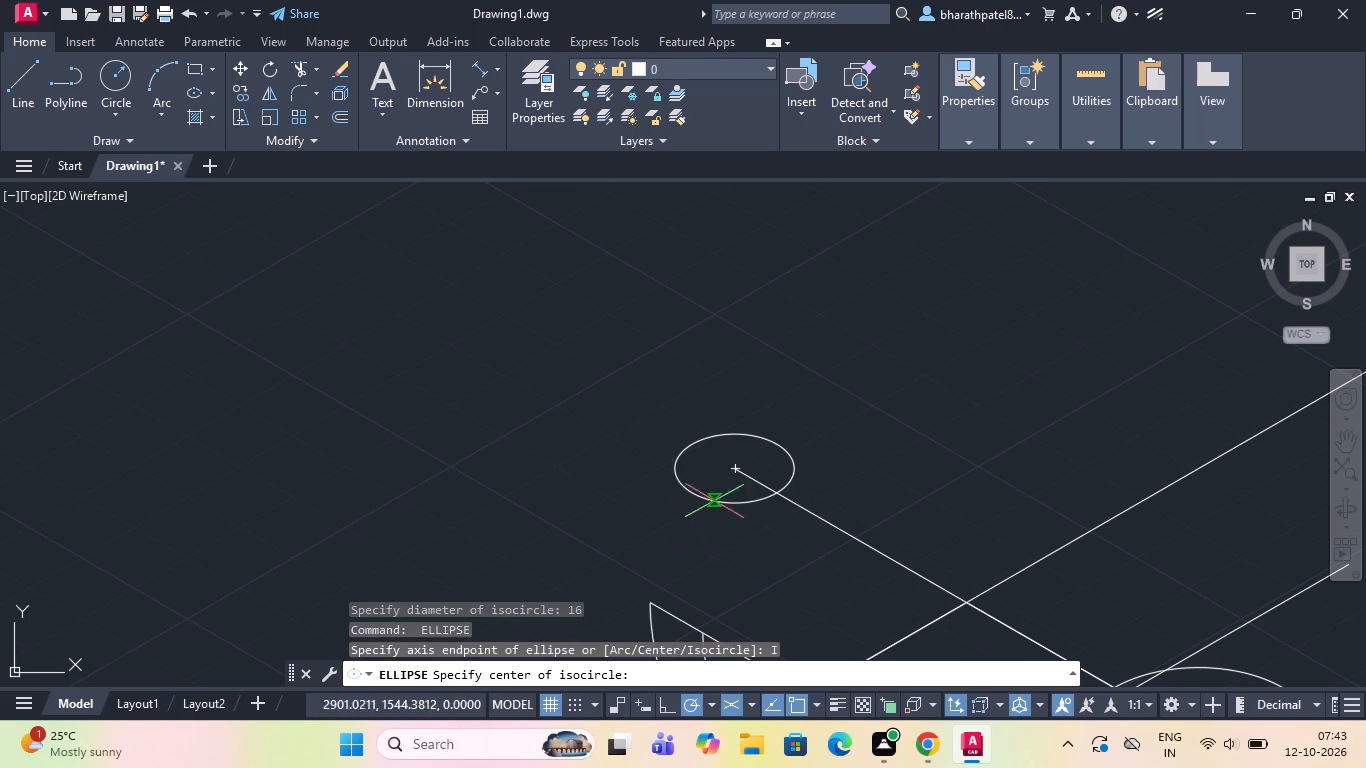
pyautogui.scroll(2, 742, 472)
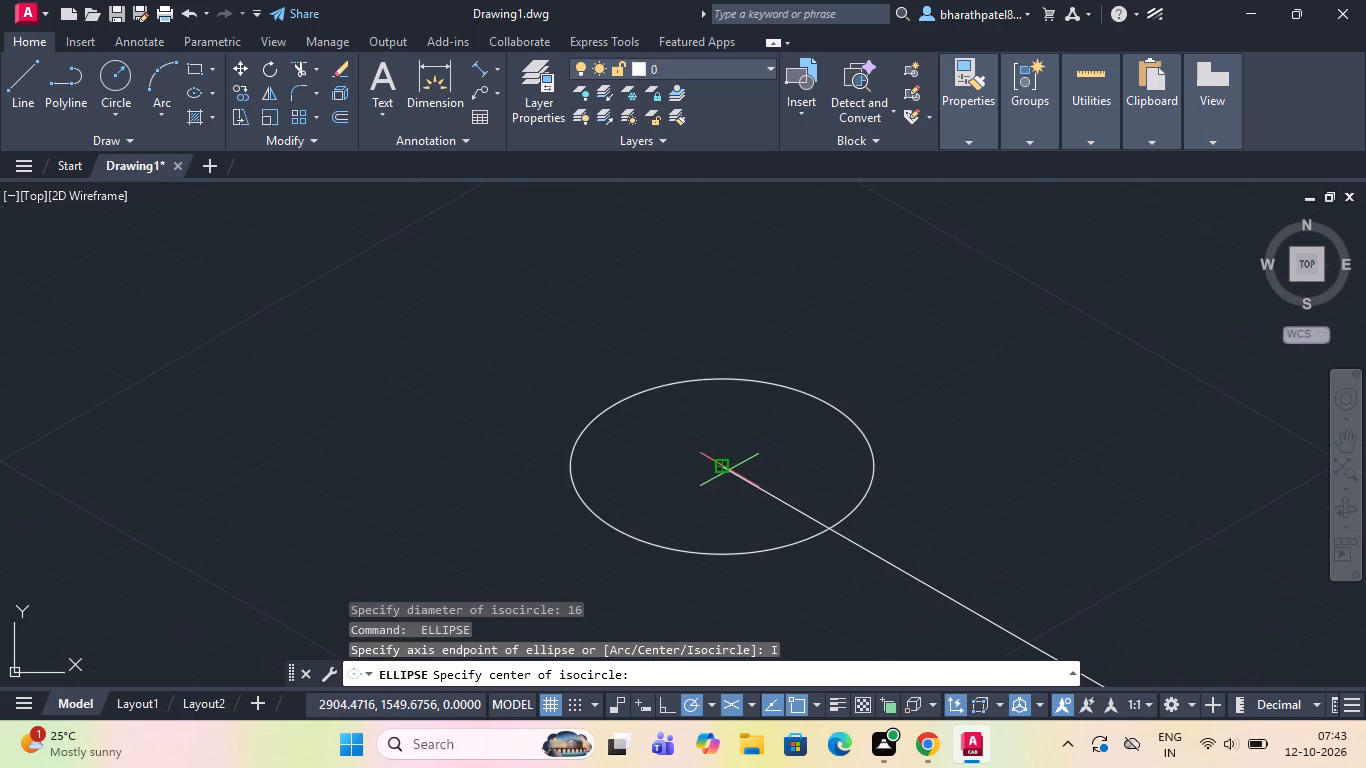
pyautogui.click(728, 466)
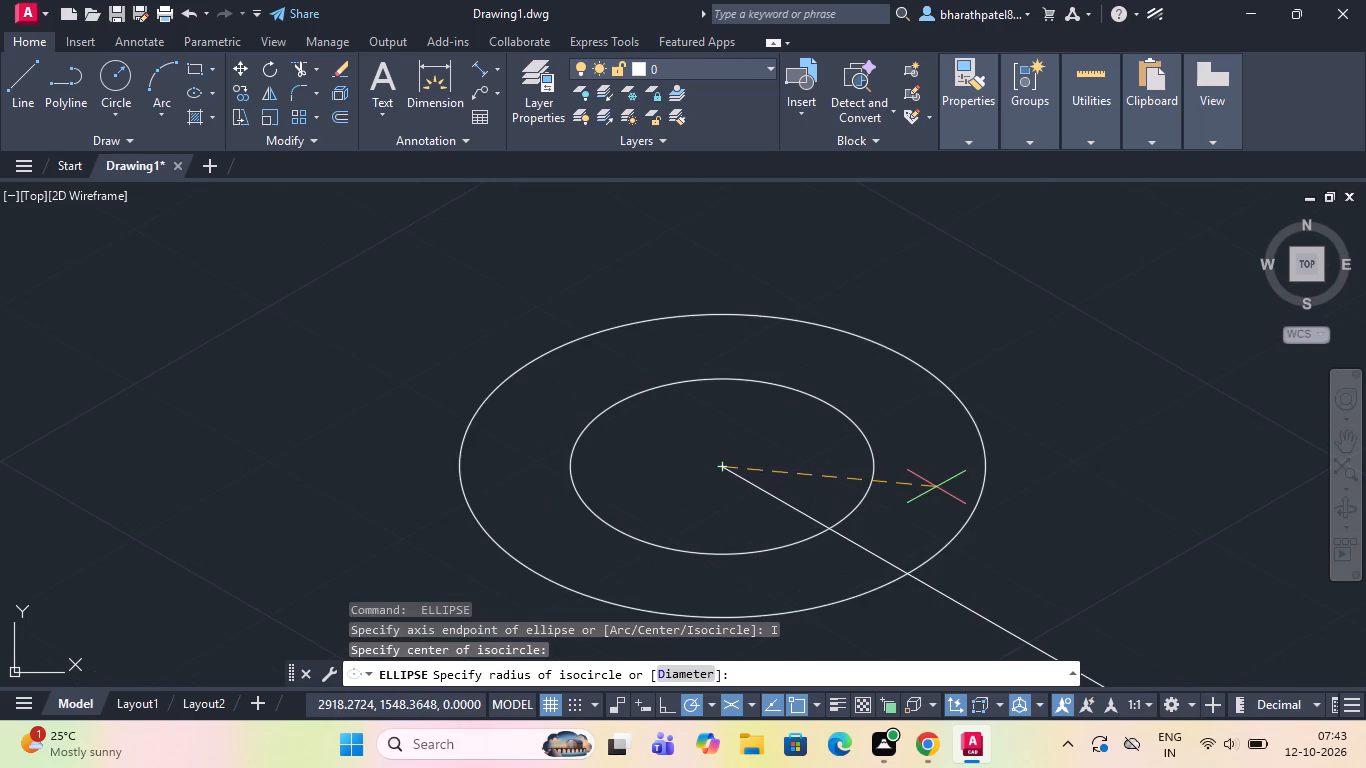
pyautogui.write('16')
pyautogui.press('Return')
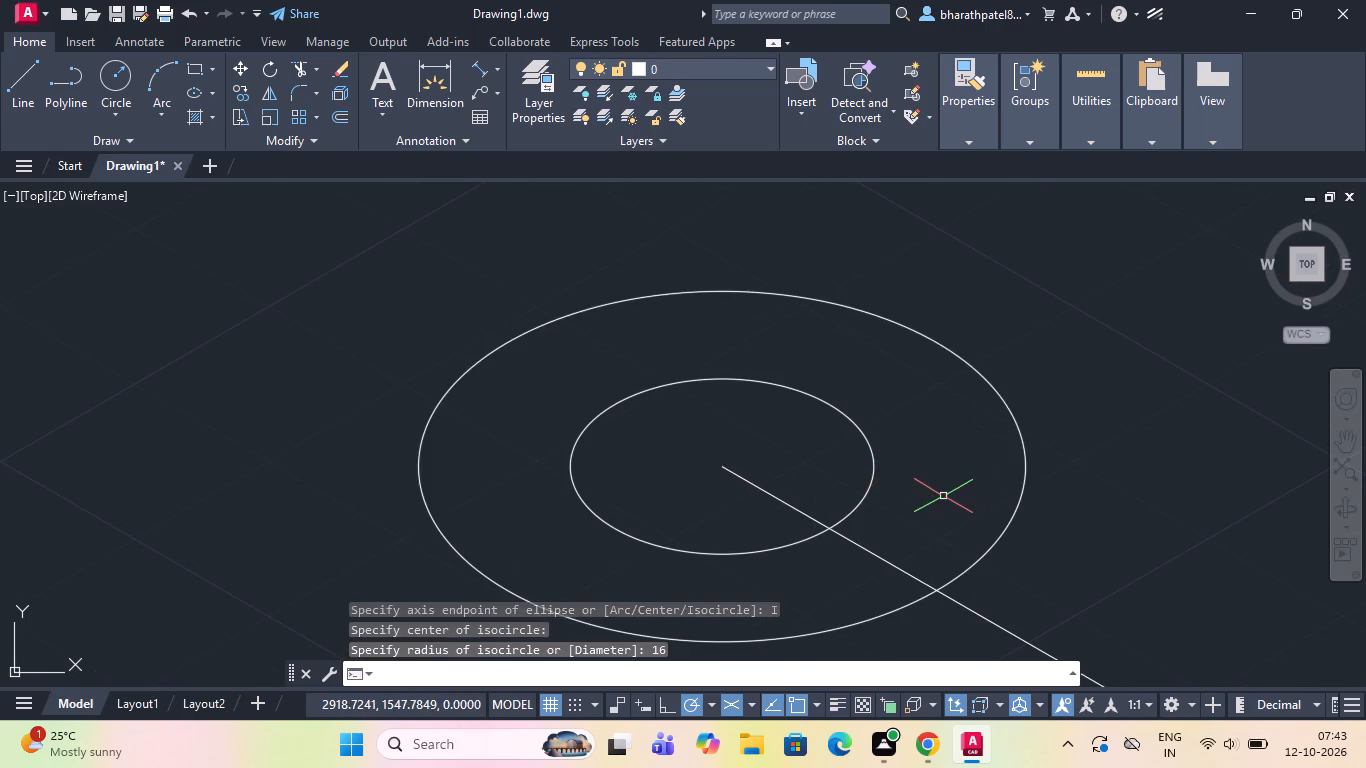
# Draw a line about 21 units at 30° from the centre of the isocircles at the 330° line's end, past the outer one.
pyautogui.scroll(-4, 943, 496)
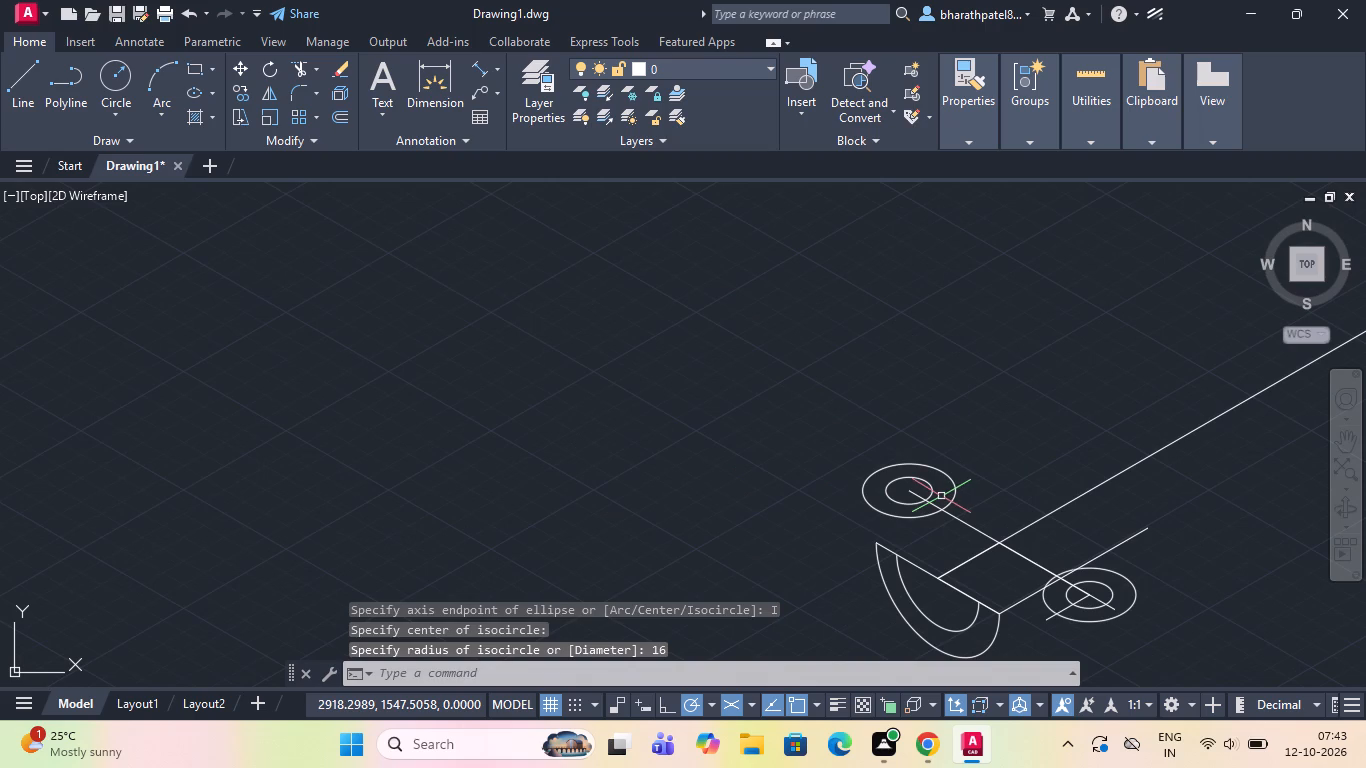
pyautogui.scroll(-2, 943, 503)
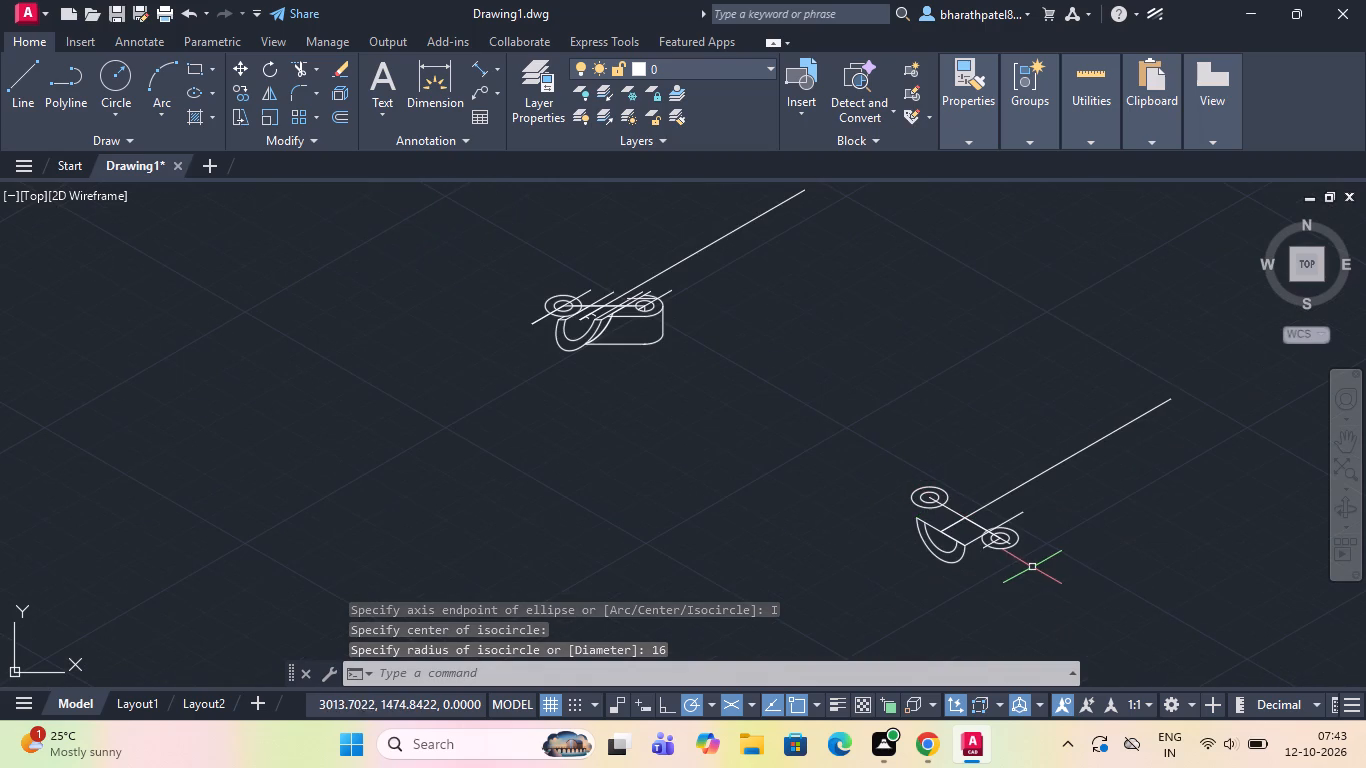
pyautogui.scroll(2, 1033, 566)
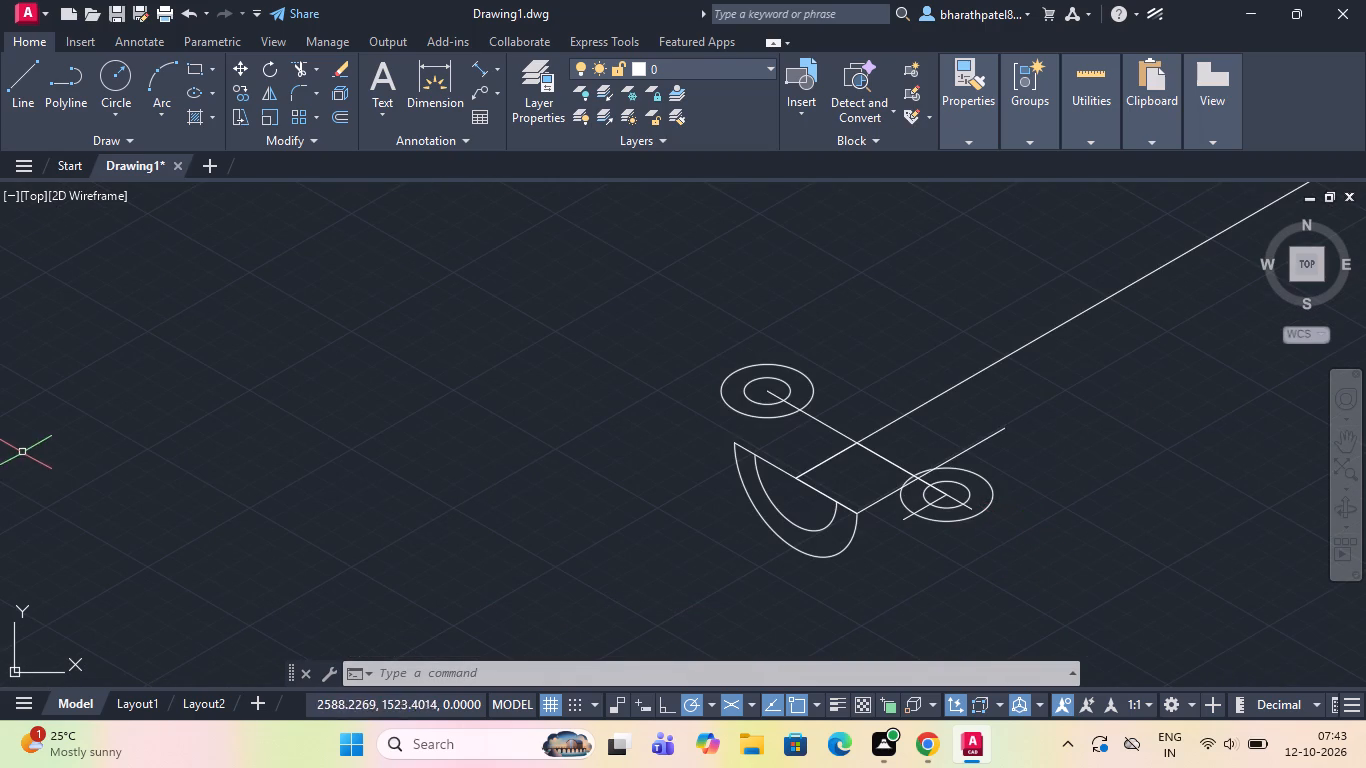
pyautogui.click(17, 75)
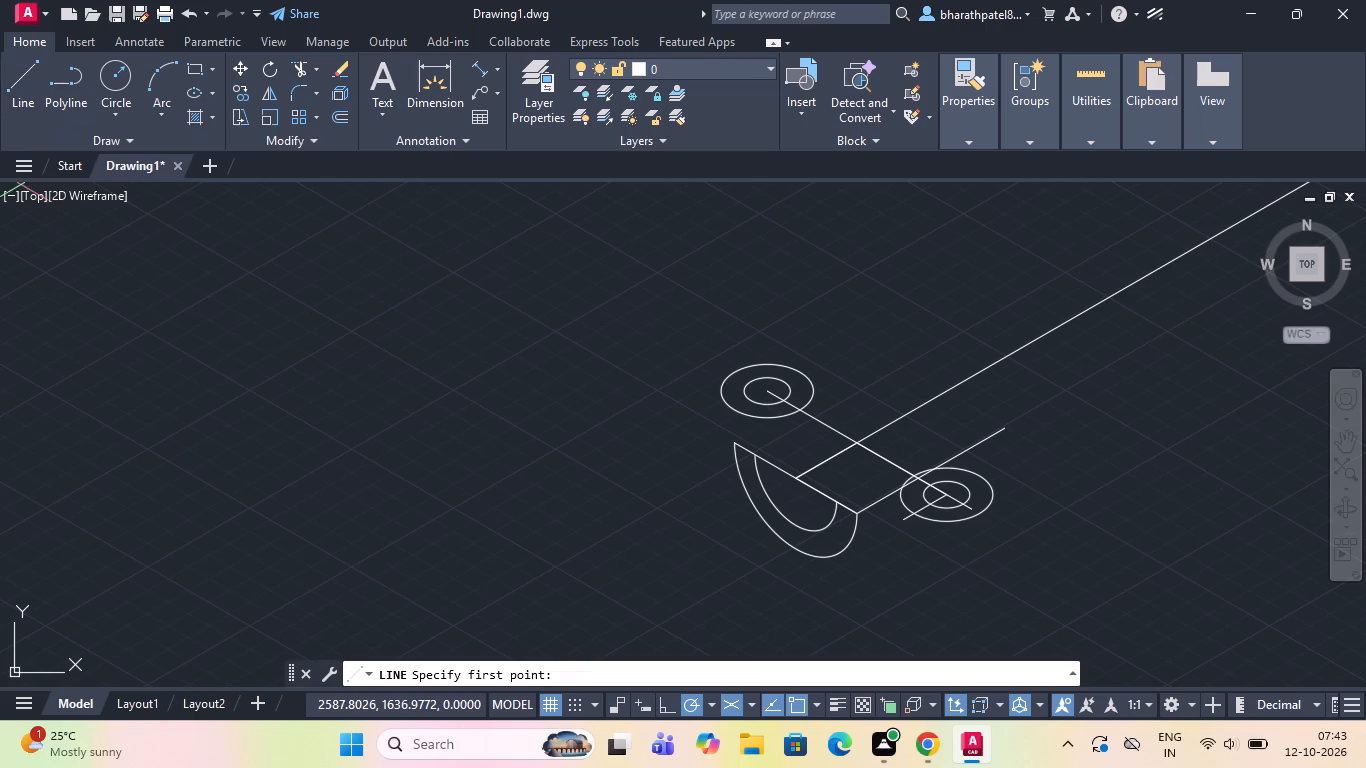
pyautogui.scroll(3, 960, 486)
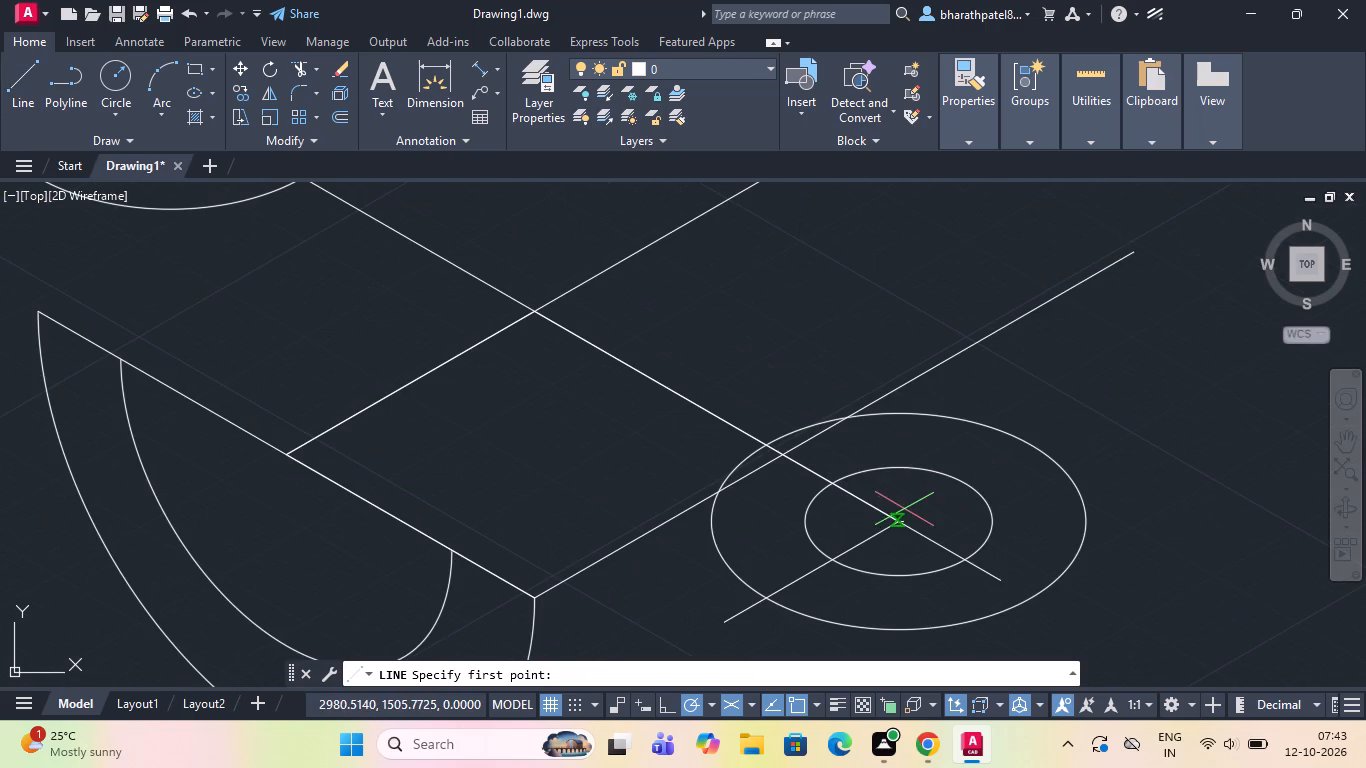
pyautogui.click(903, 523)
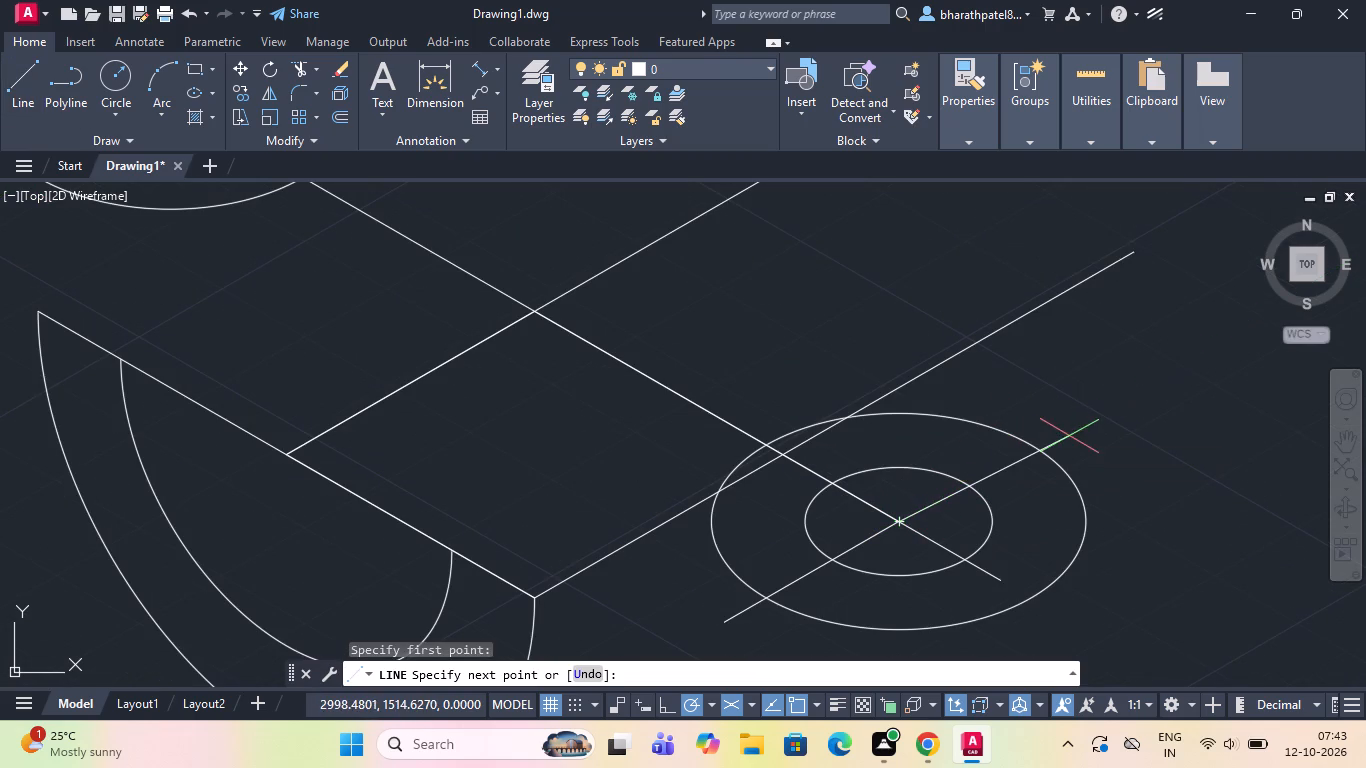
pyautogui.click(1071, 422)
pyautogui.press('Escape')
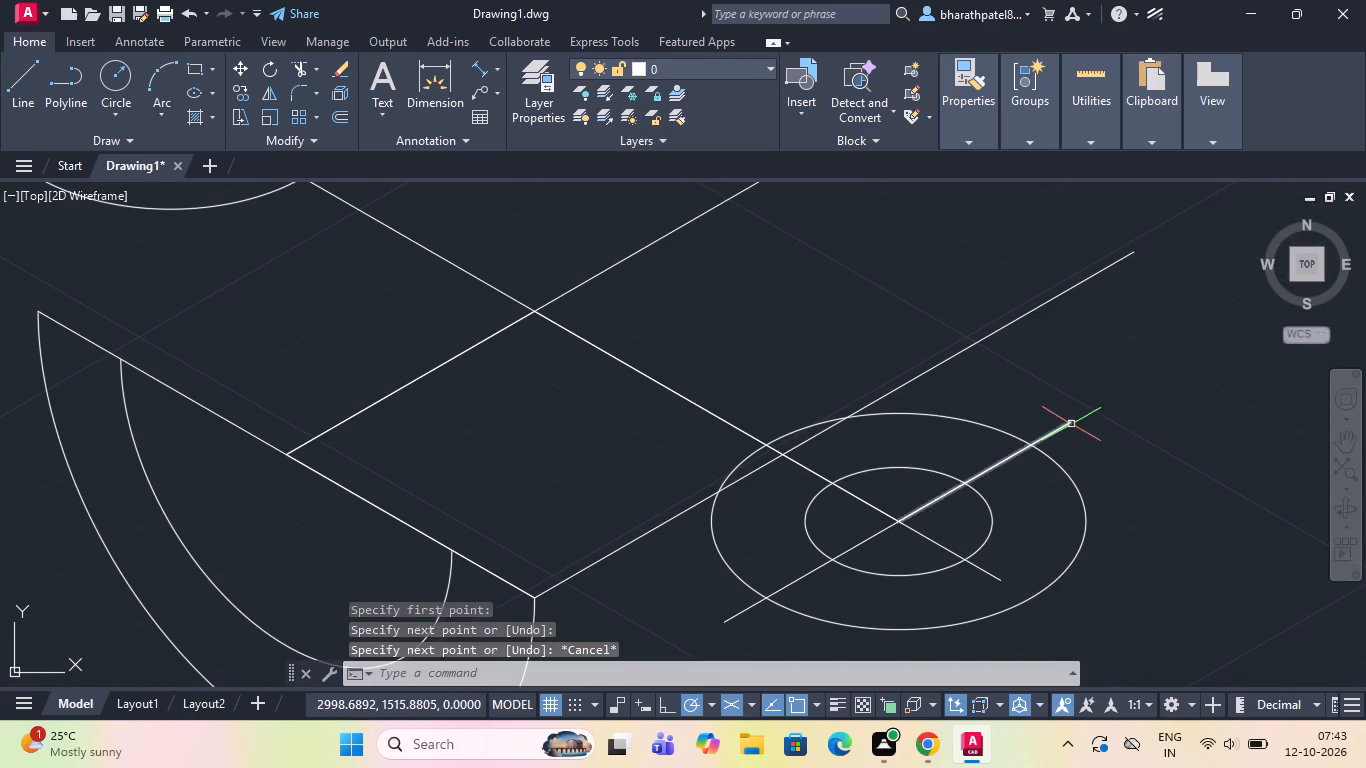
# Draw a line about 21 units at 30° from the 150° end's isocircle centre, continuing back at 210° to about 20 units beyond the centre.
pyautogui.scroll(-3, 1065, 432)
pyautogui.scroll(3, 900, 336)
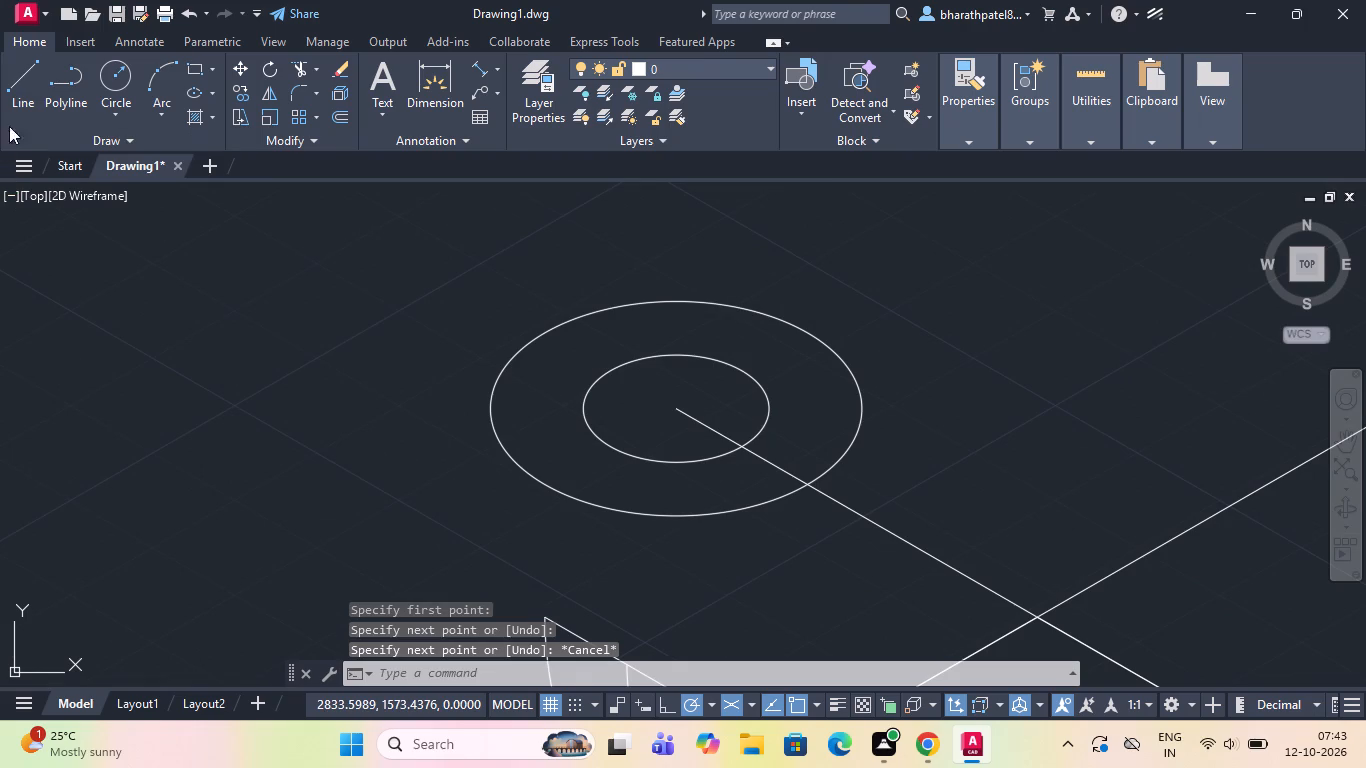
pyautogui.click(15, 87)
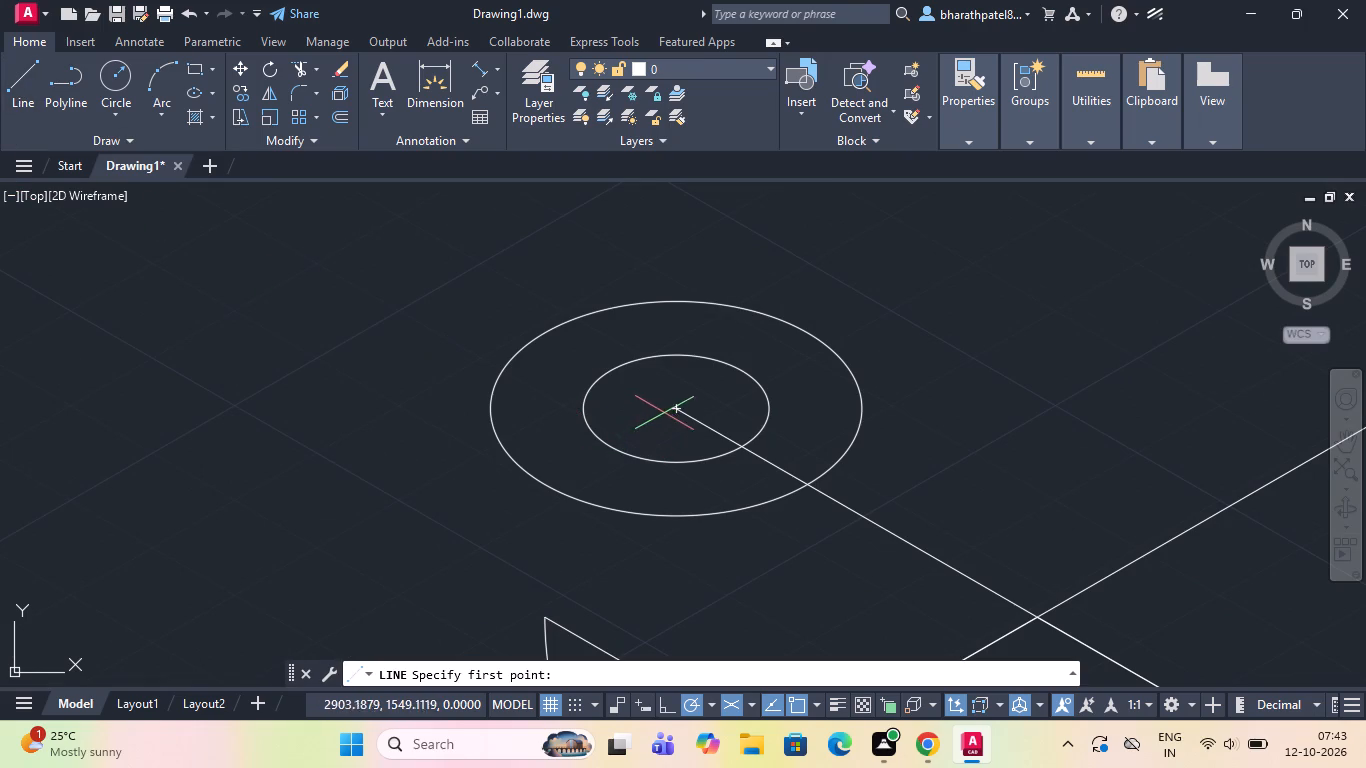
pyautogui.click(671, 408)
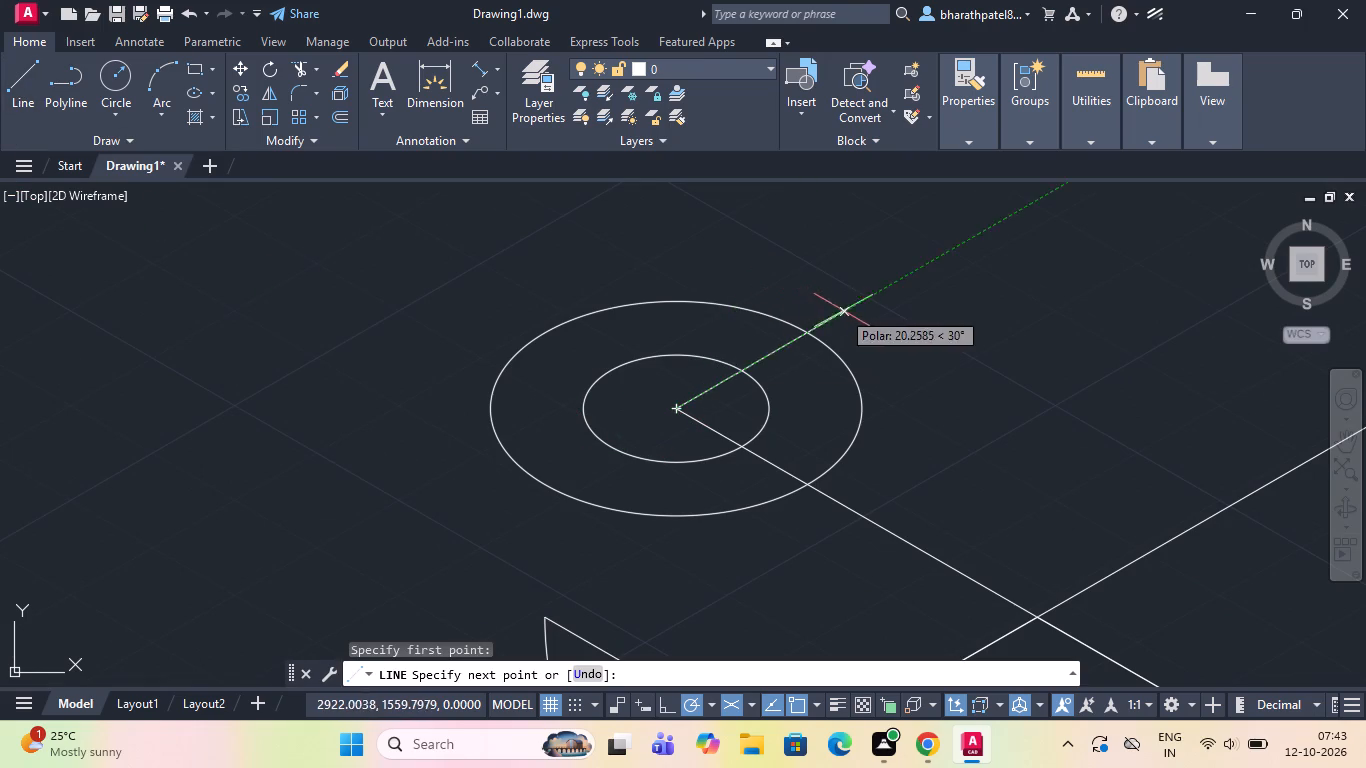
pyautogui.click(851, 314)
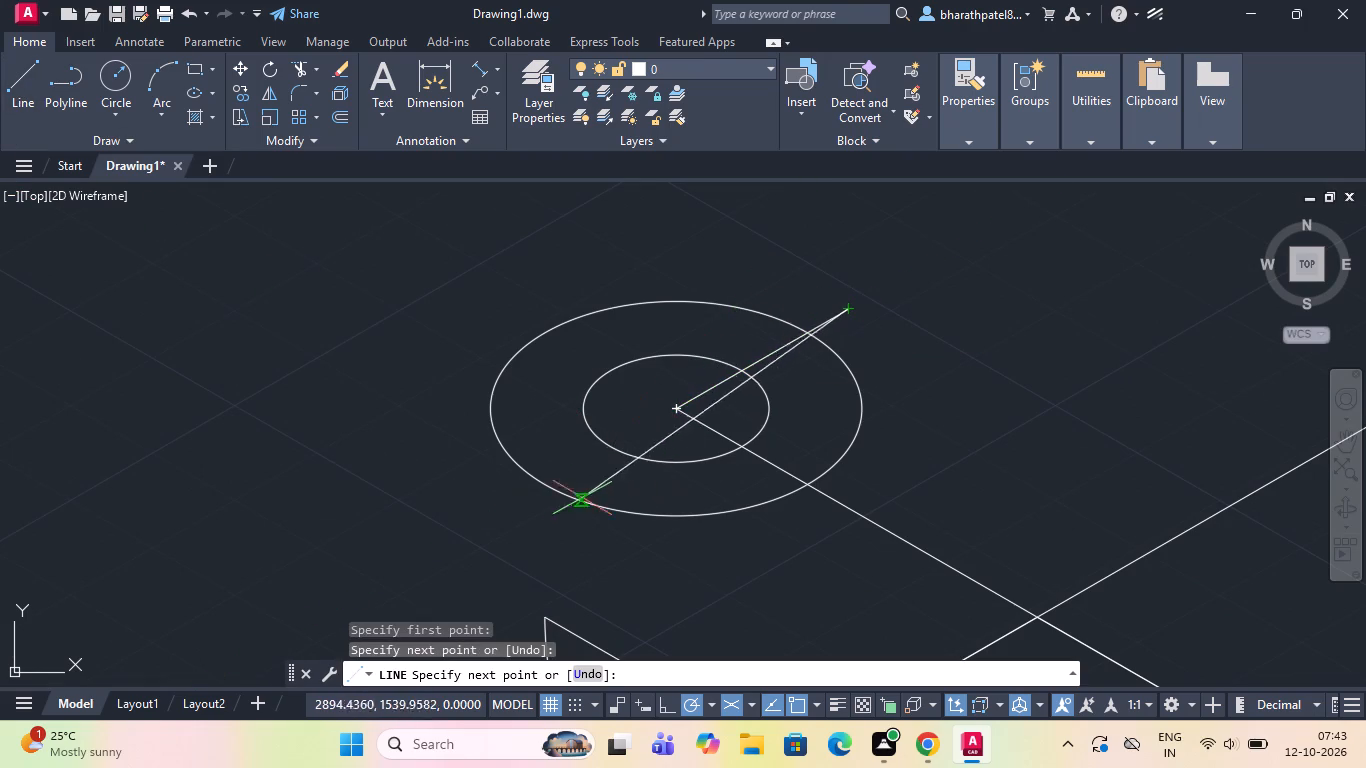
pyautogui.click(512, 503)
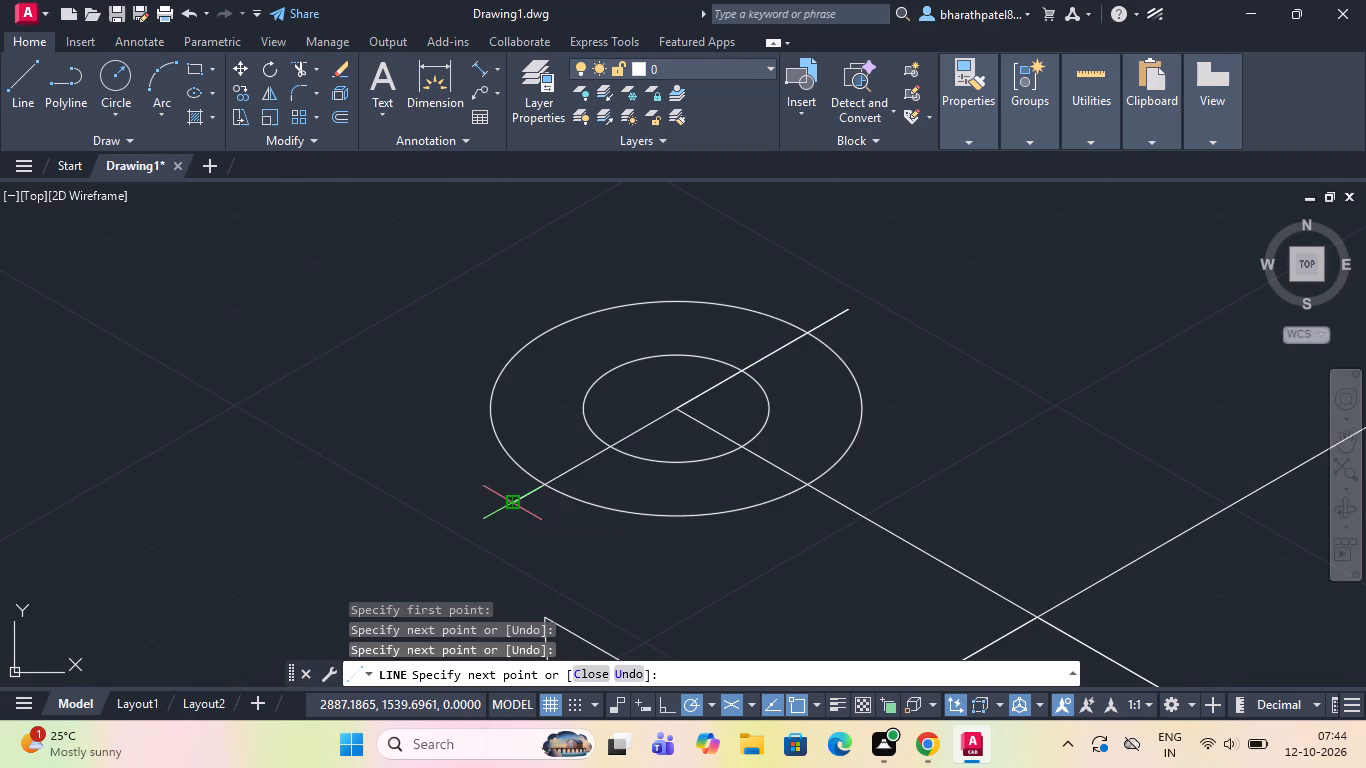
pyautogui.press('Escape')
# Draw a 330° edge line joining the two outer isocircles where their 30° centre lines cross them on the half-ring side.
pyautogui.scroll(-3, 512, 498)
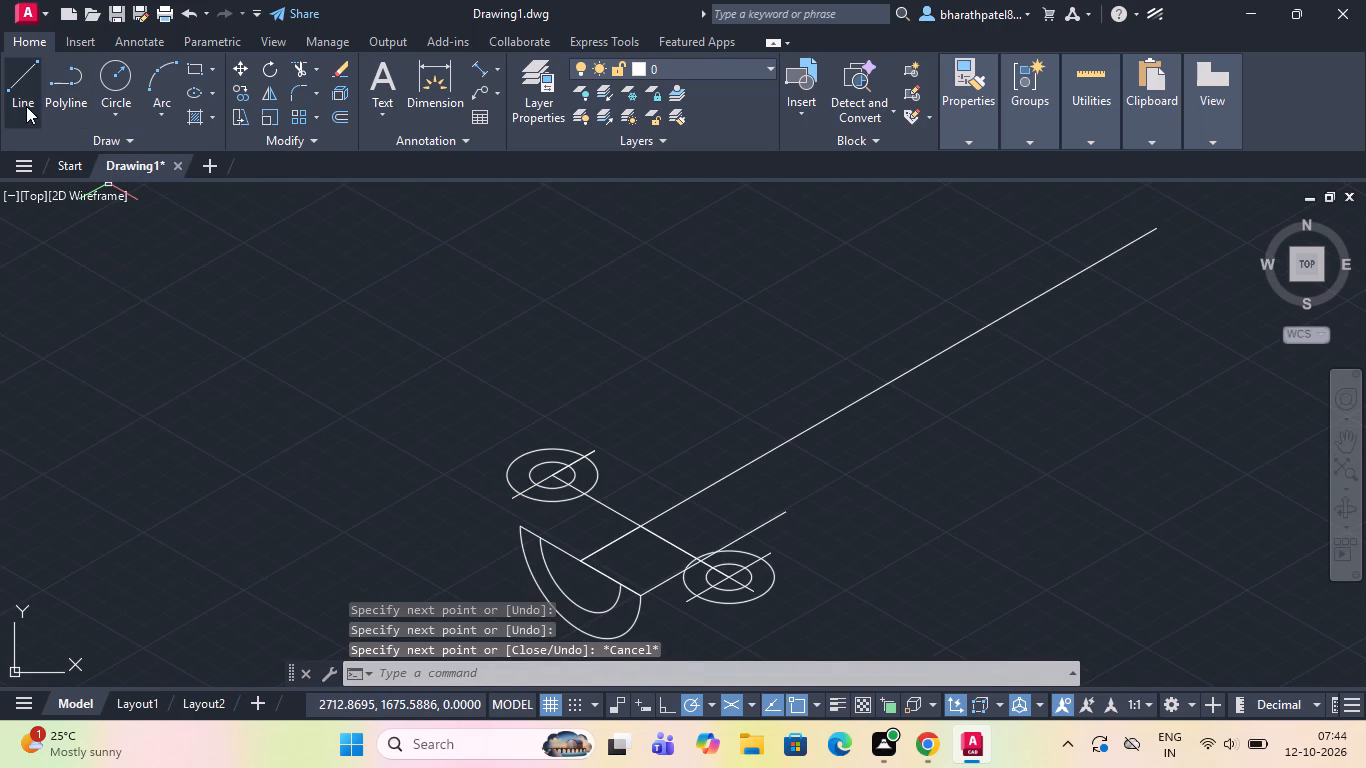
pyautogui.click(23, 98)
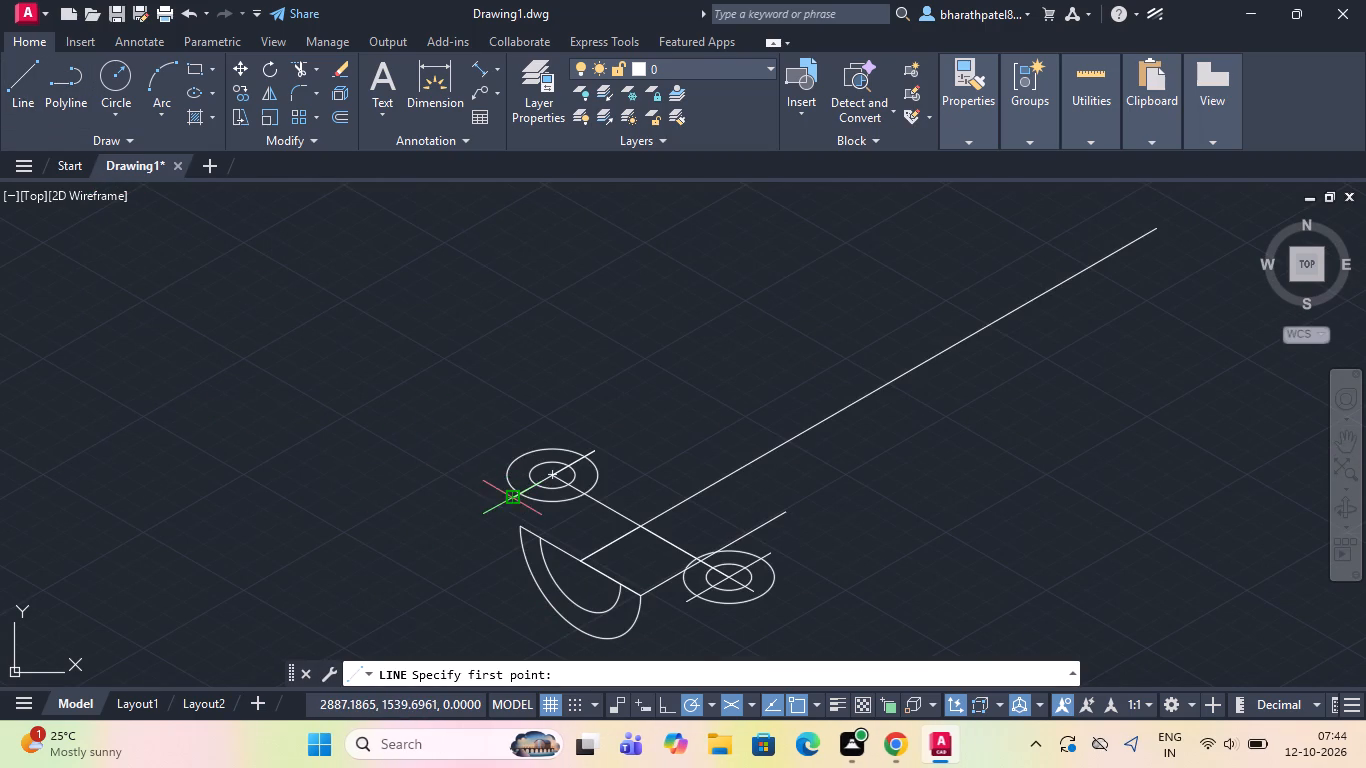
pyautogui.scroll(4, 506, 504)
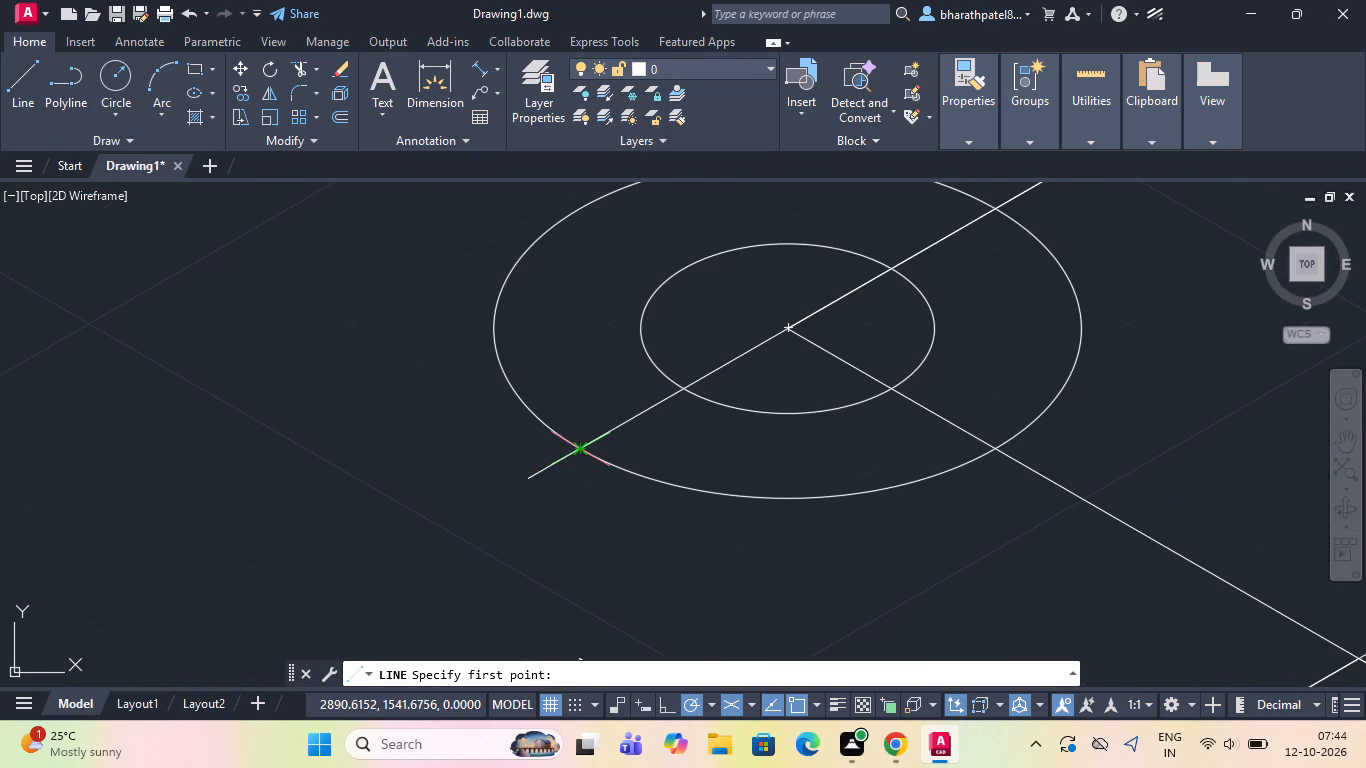
pyautogui.scroll(2, 582, 443)
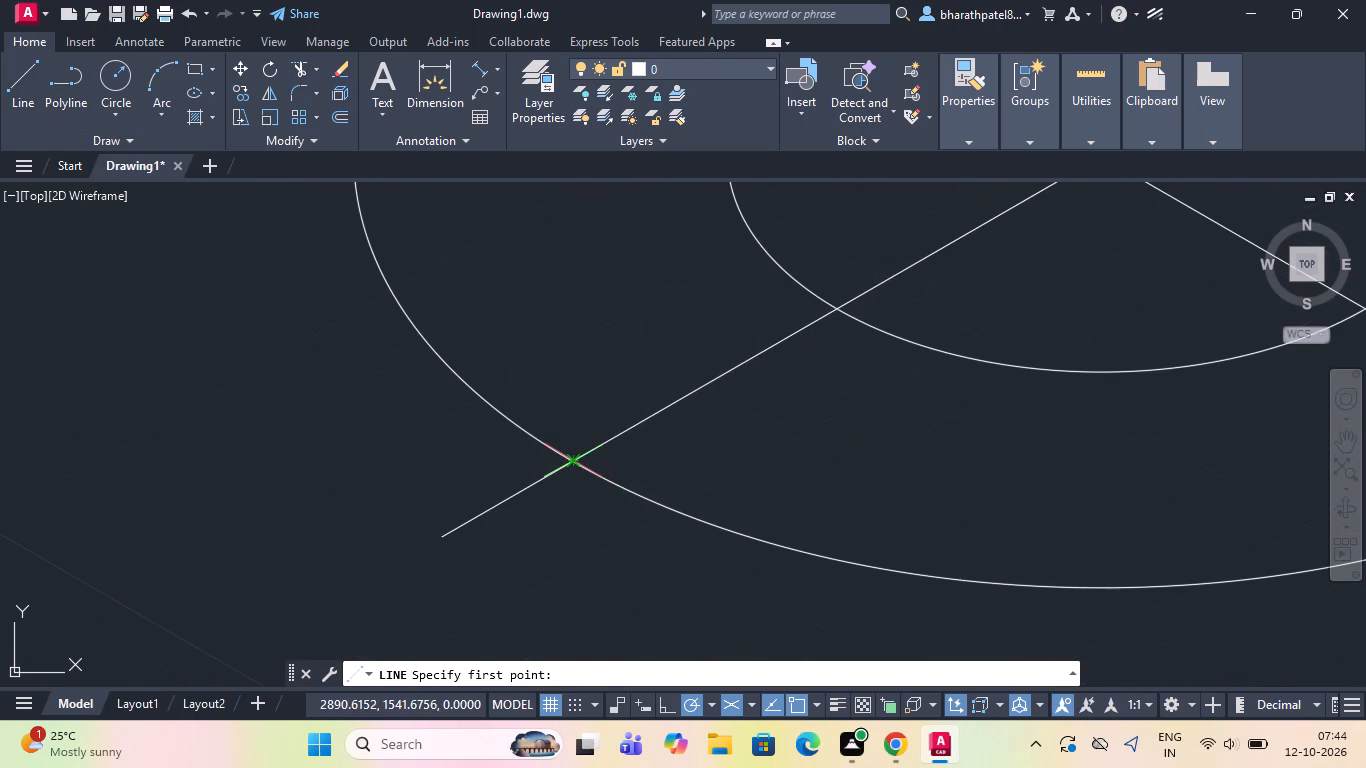
pyautogui.click(568, 461)
pyautogui.scroll(-4, 568, 461)
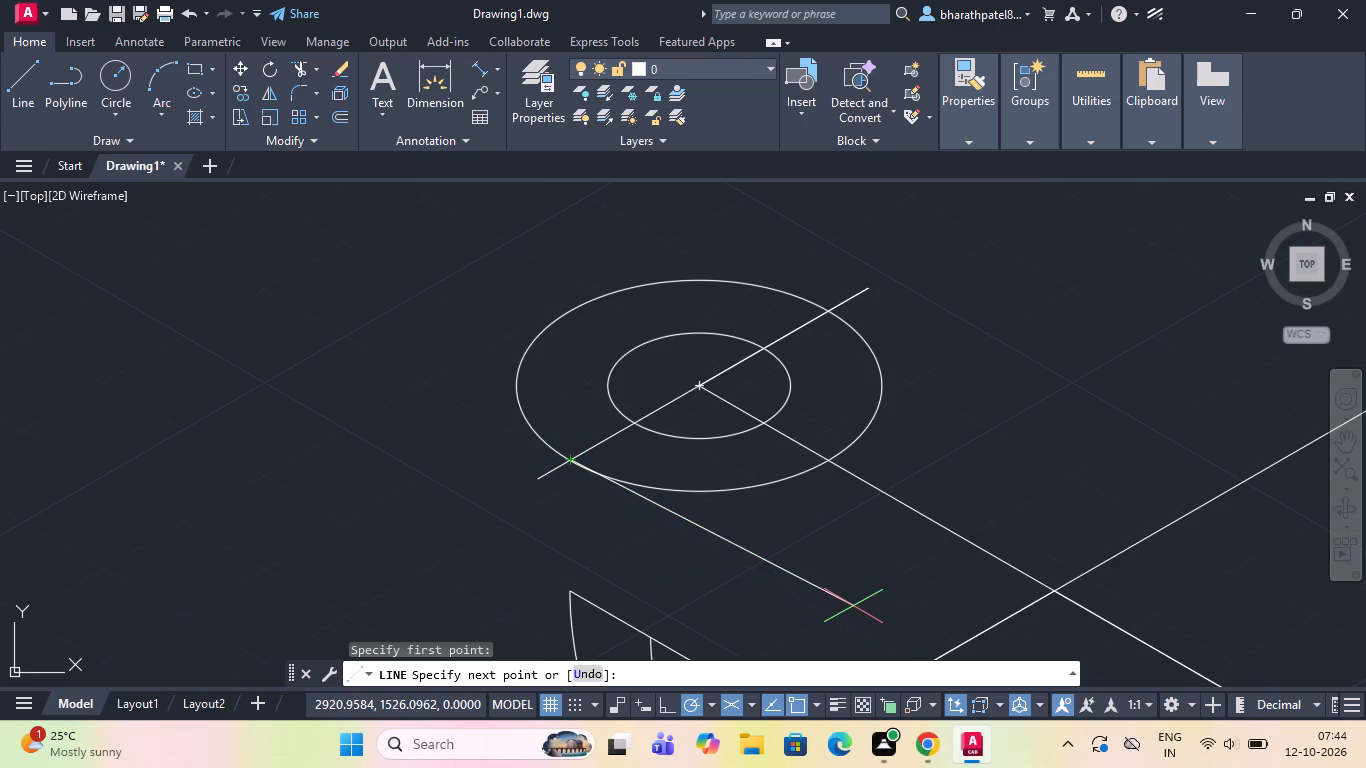
pyautogui.scroll(-3, 797, 545)
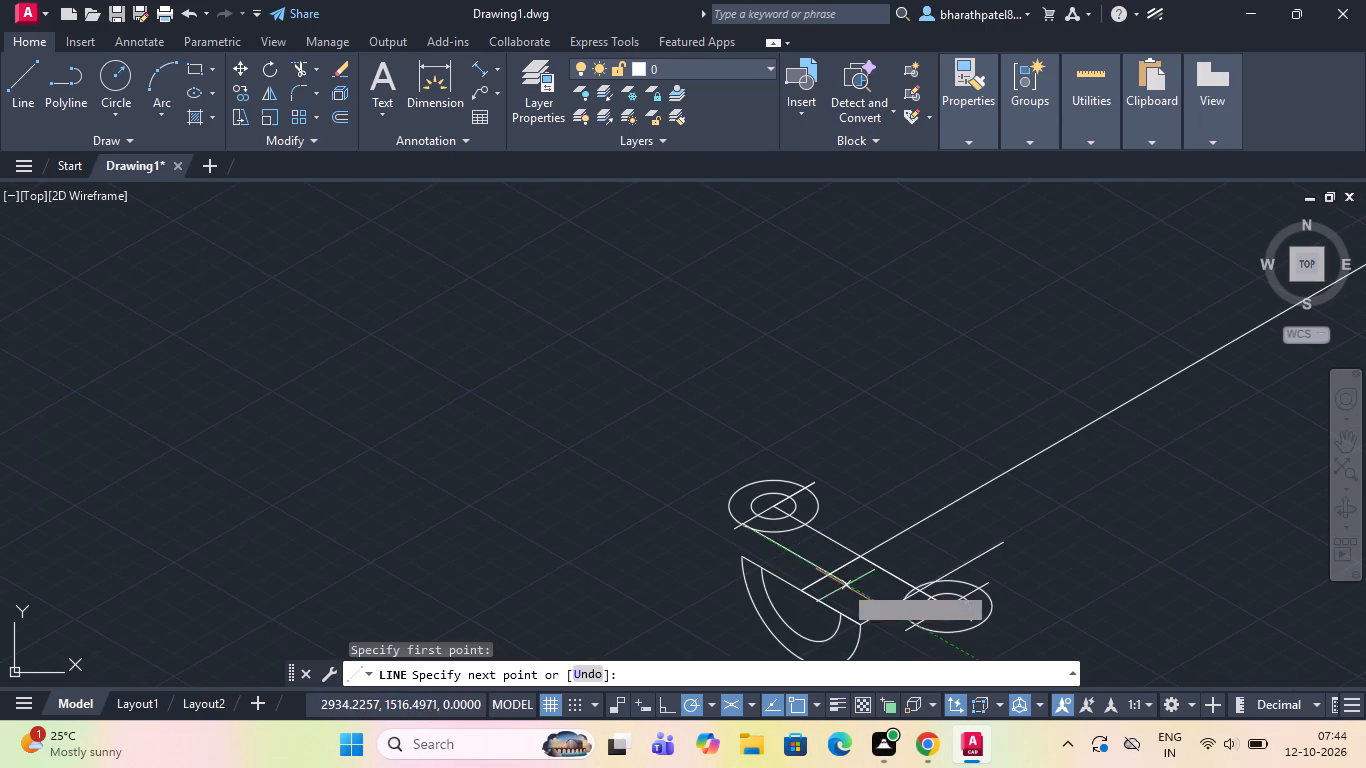
pyautogui.scroll(3, 901, 612)
pyautogui.scroll(-3, 901, 612)
pyautogui.scroll(2, 906, 622)
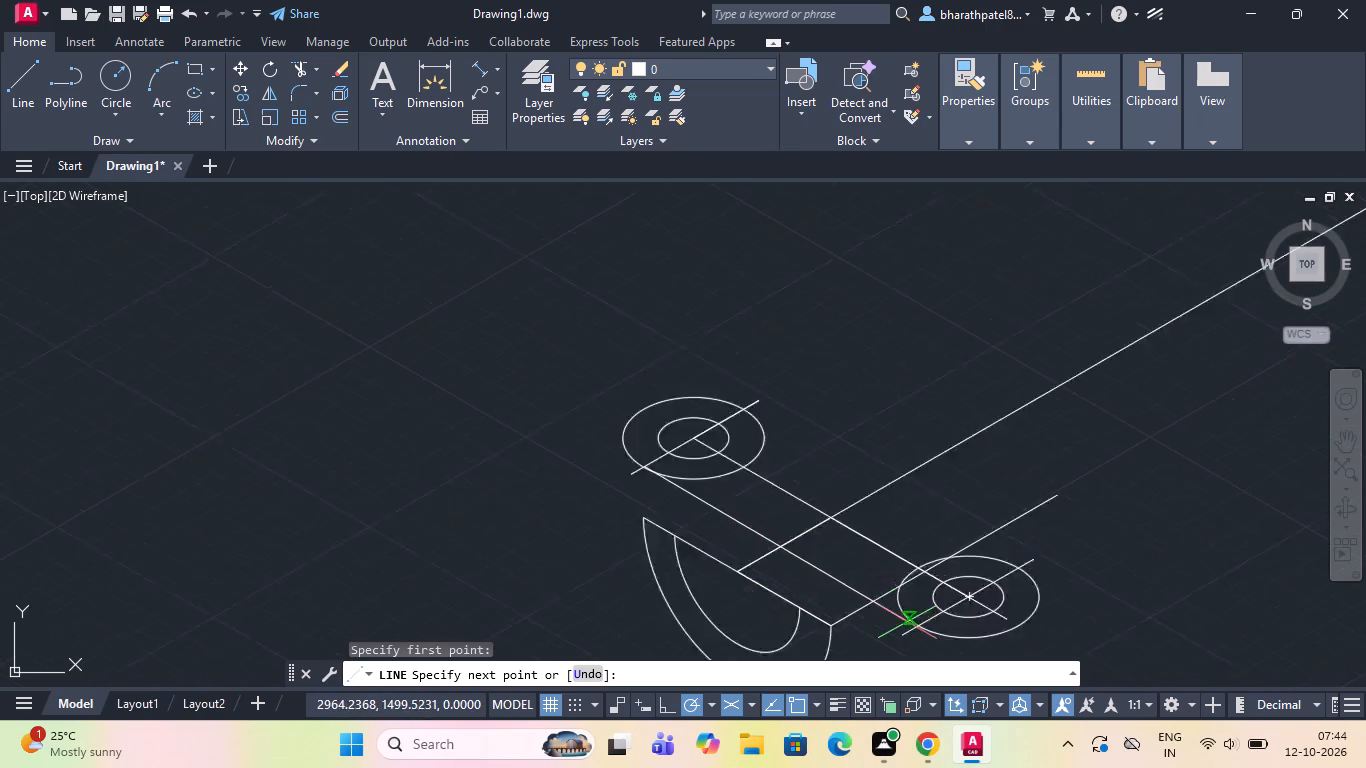
pyautogui.scroll(2, 907, 622)
pyautogui.scroll(-4, 907, 617)
pyautogui.scroll(-1, 655, 443)
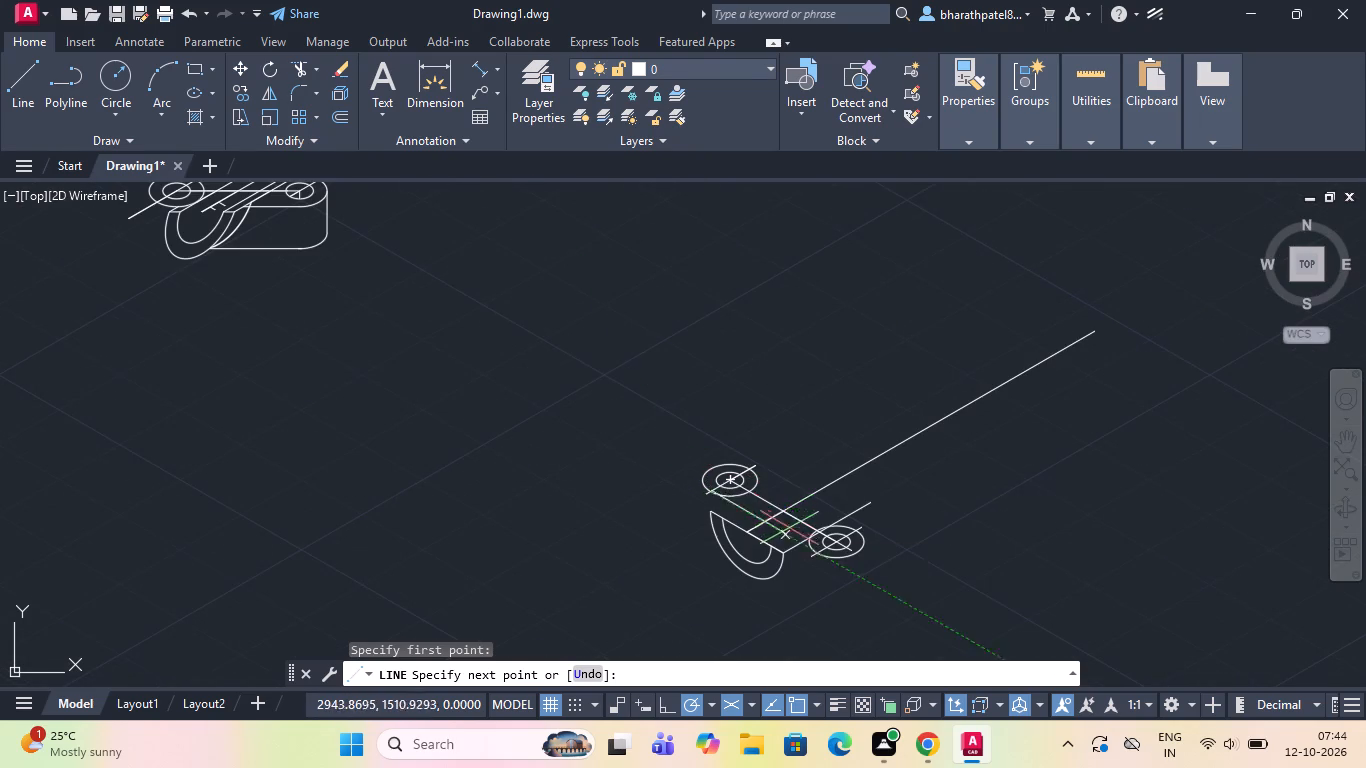
pyautogui.scroll(4, 789, 529)
pyautogui.scroll(1, 854, 582)
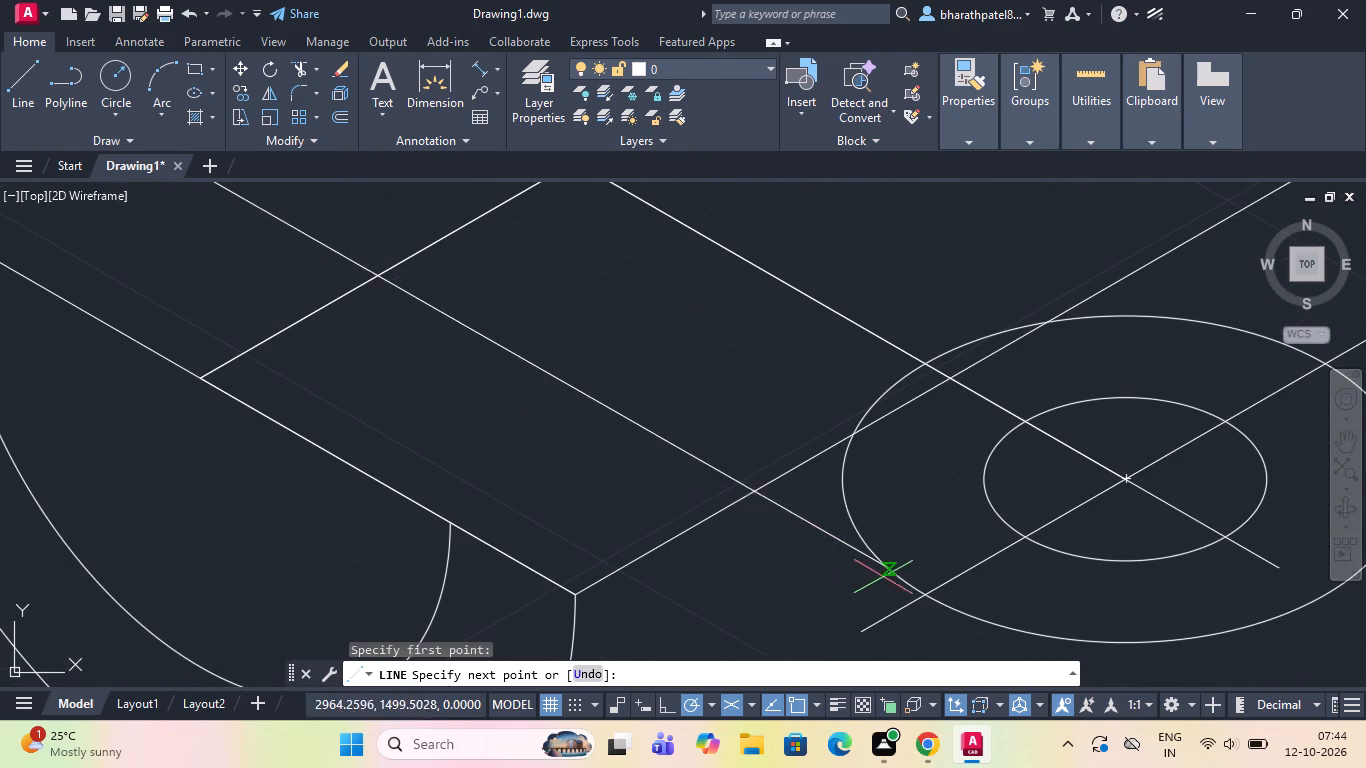
pyautogui.click(927, 590)
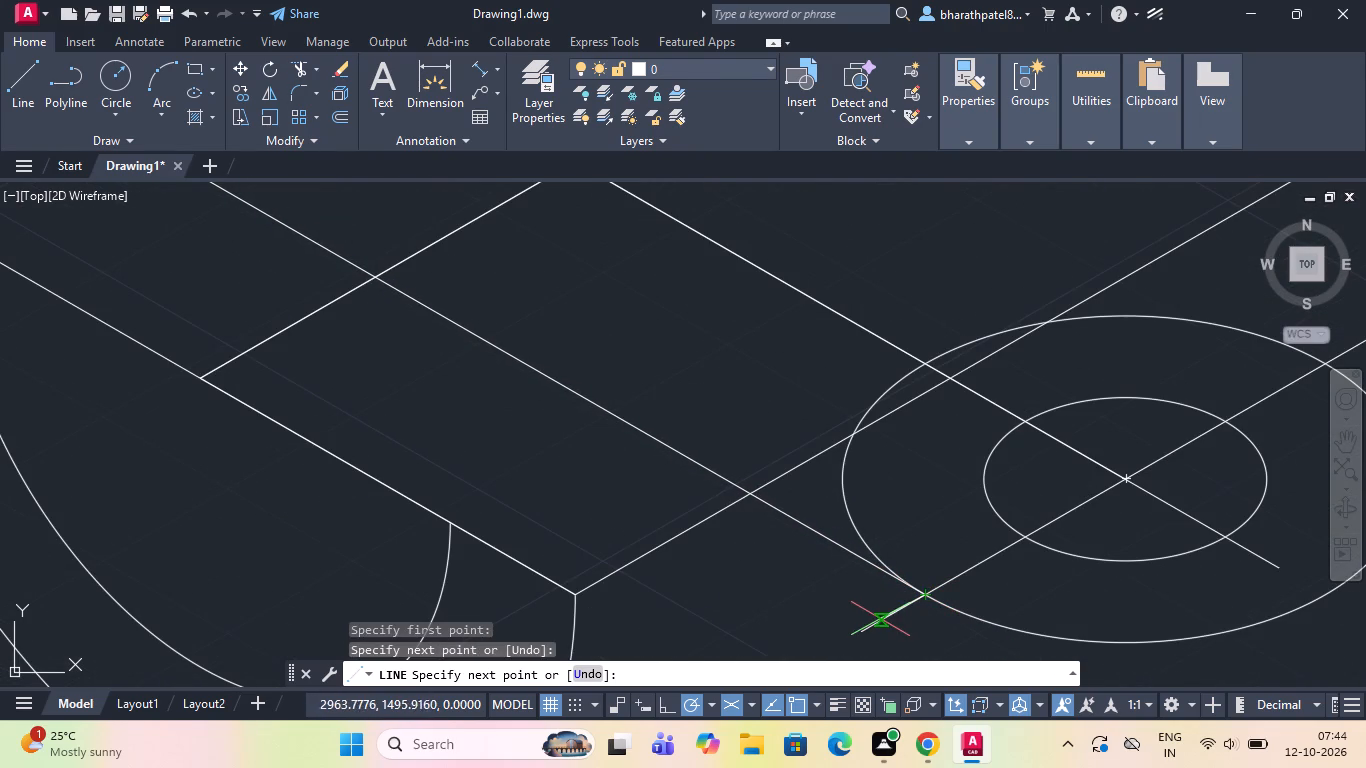
pyautogui.press('Escape')
pyautogui.scroll(-3, 759, 612)
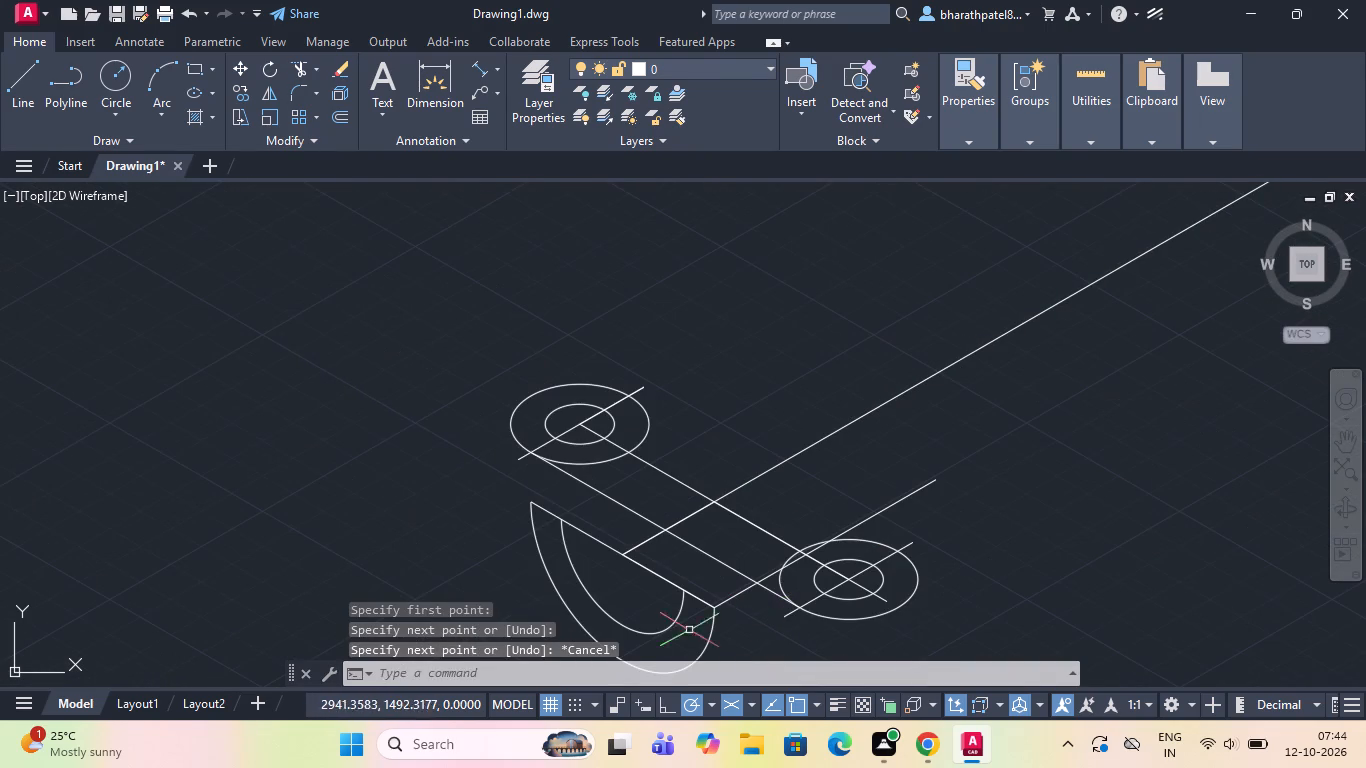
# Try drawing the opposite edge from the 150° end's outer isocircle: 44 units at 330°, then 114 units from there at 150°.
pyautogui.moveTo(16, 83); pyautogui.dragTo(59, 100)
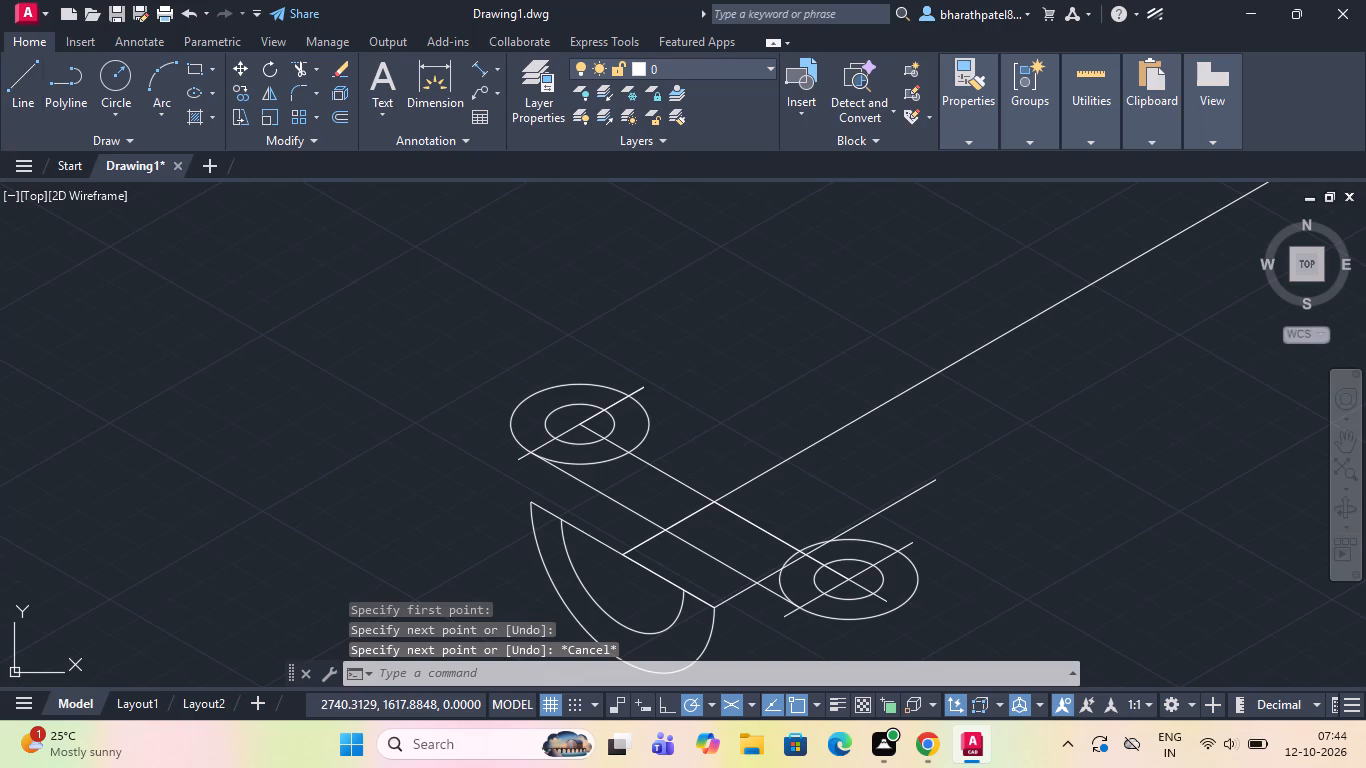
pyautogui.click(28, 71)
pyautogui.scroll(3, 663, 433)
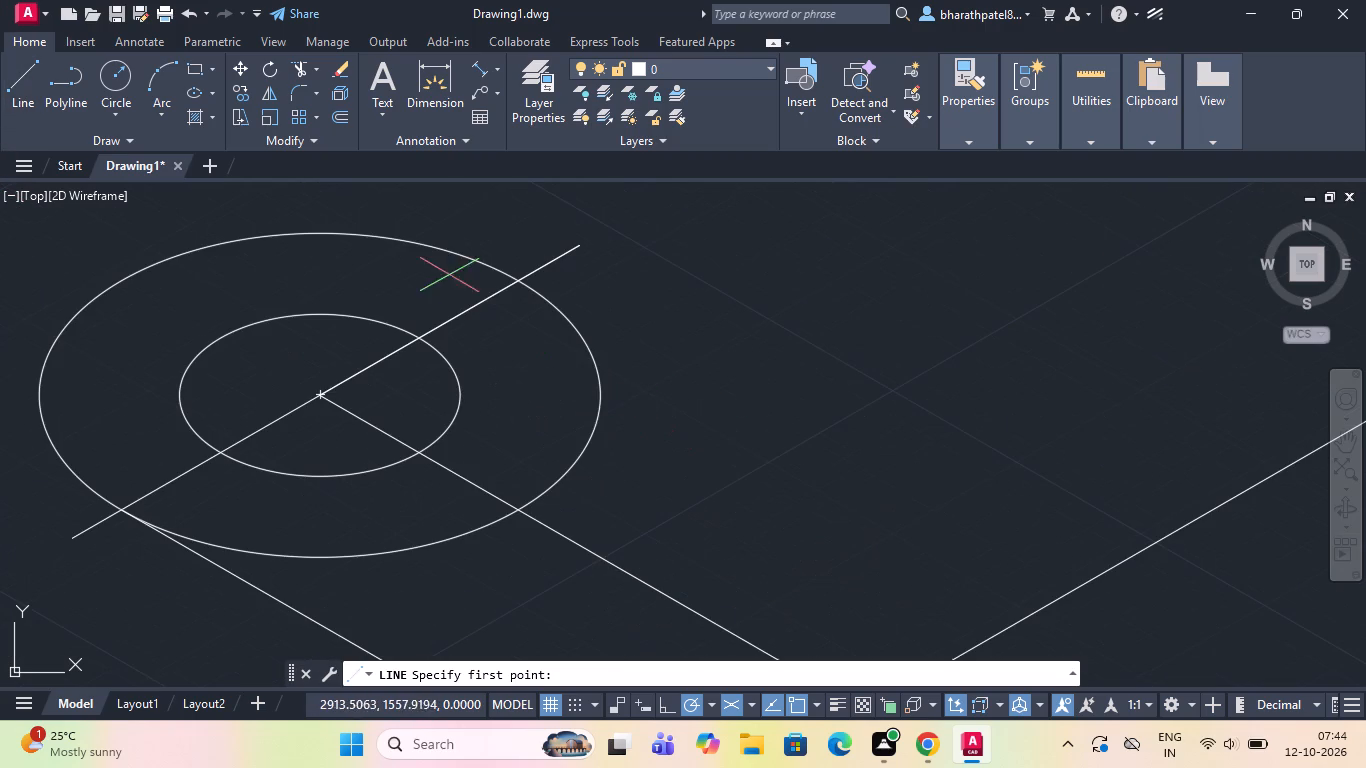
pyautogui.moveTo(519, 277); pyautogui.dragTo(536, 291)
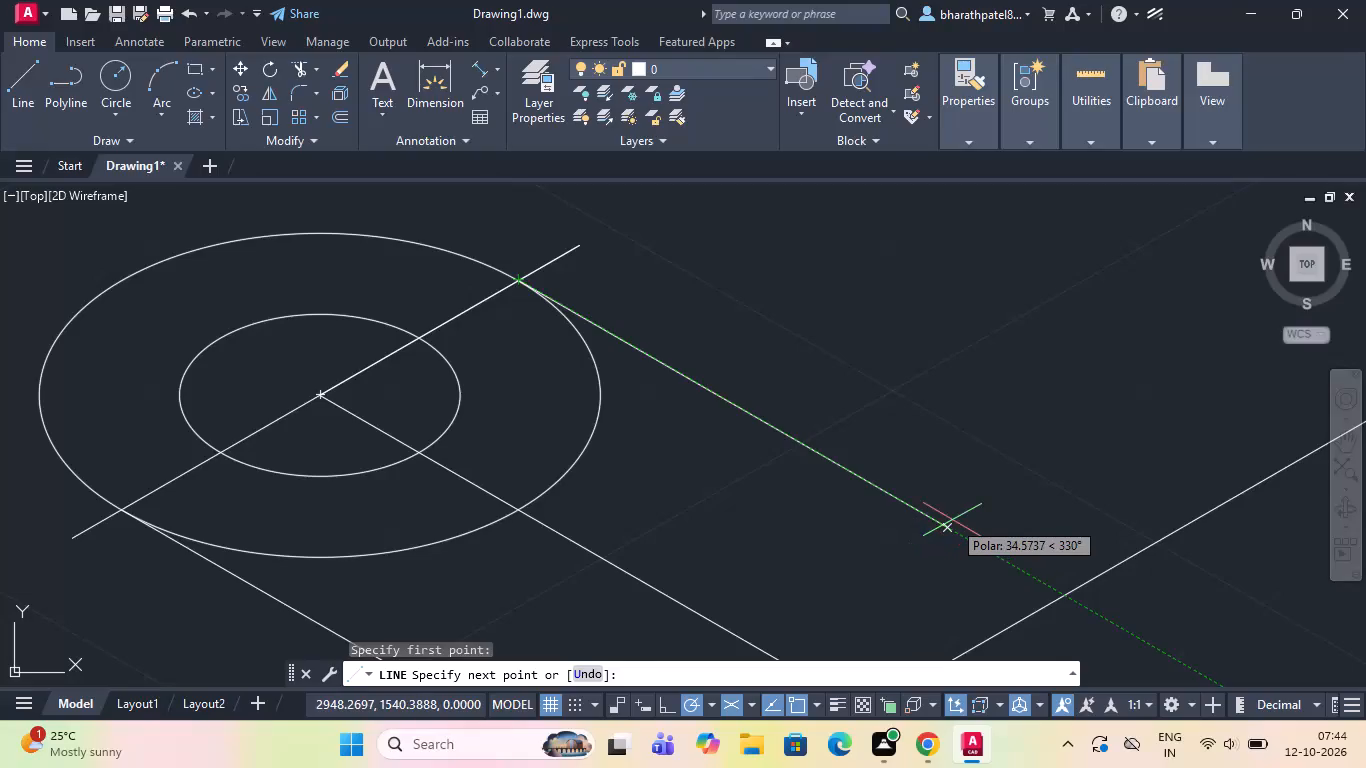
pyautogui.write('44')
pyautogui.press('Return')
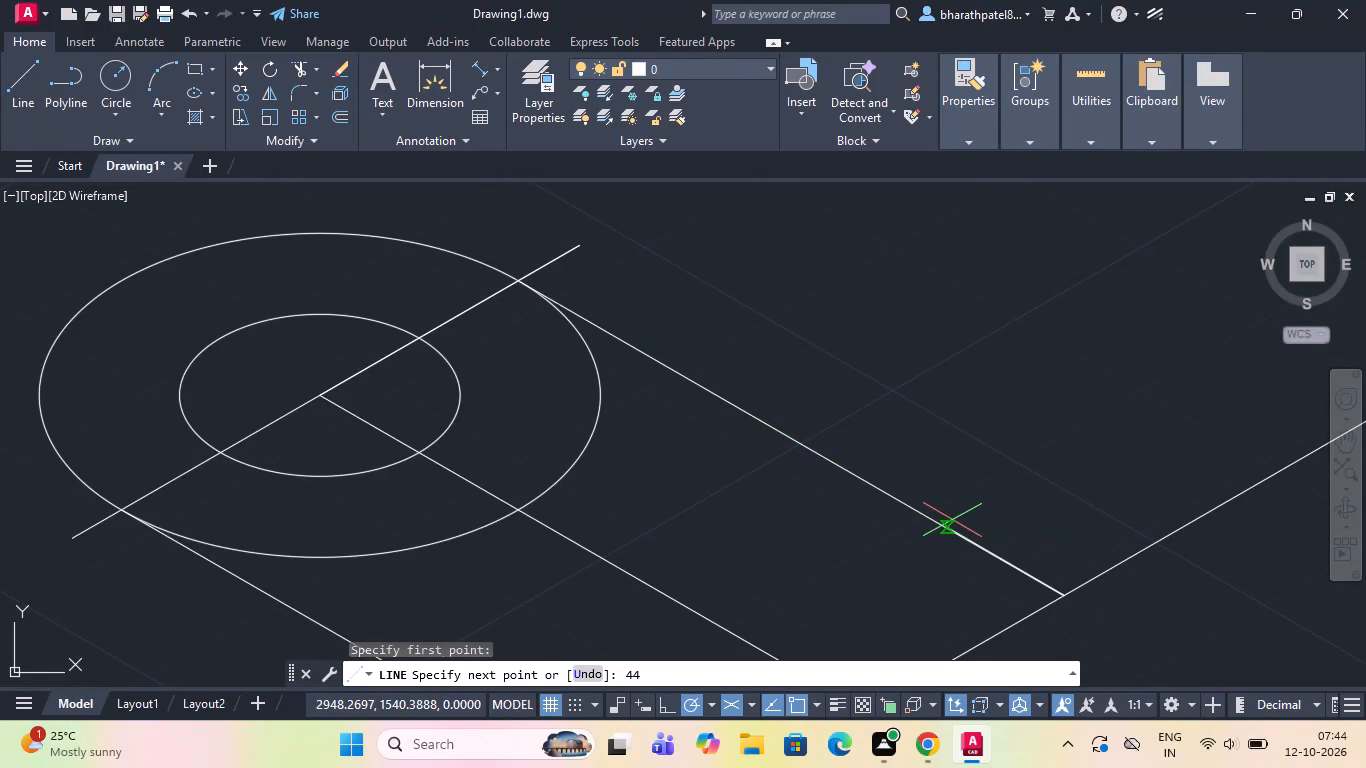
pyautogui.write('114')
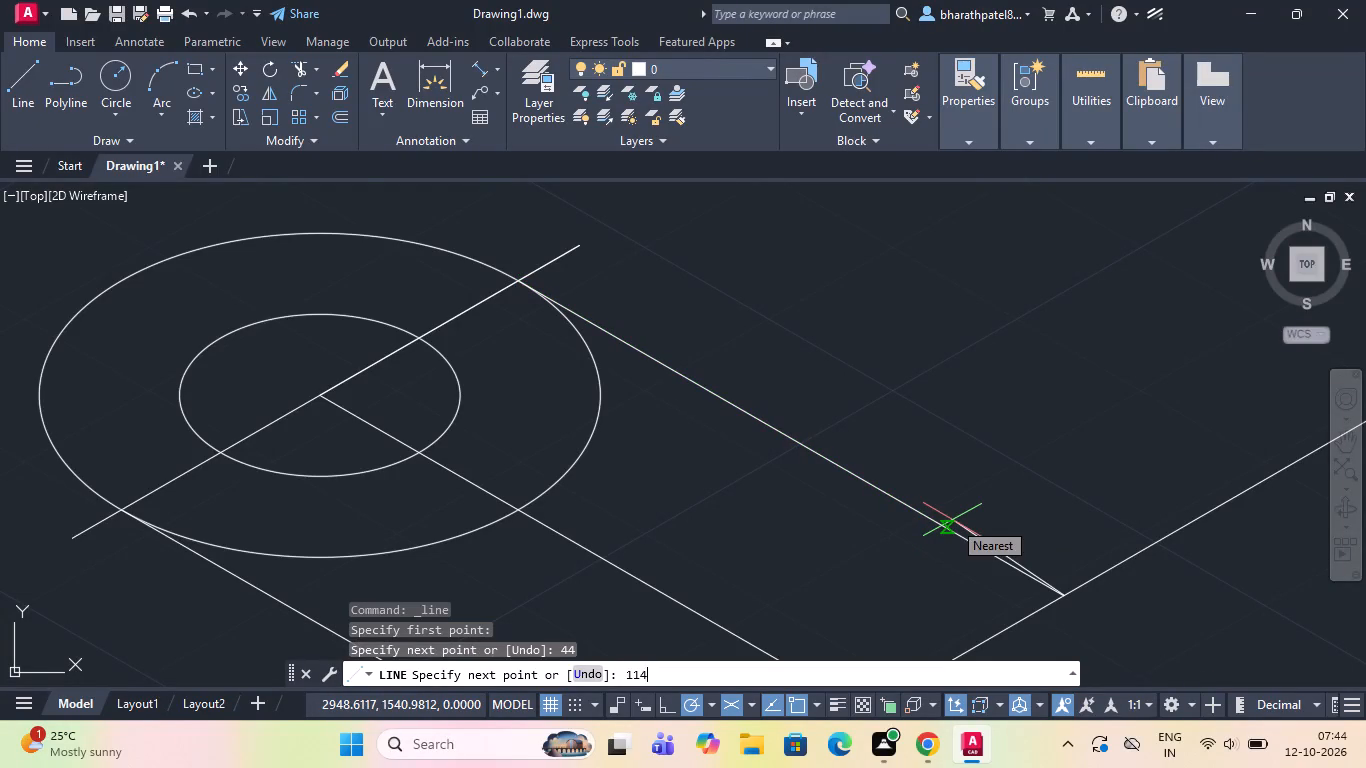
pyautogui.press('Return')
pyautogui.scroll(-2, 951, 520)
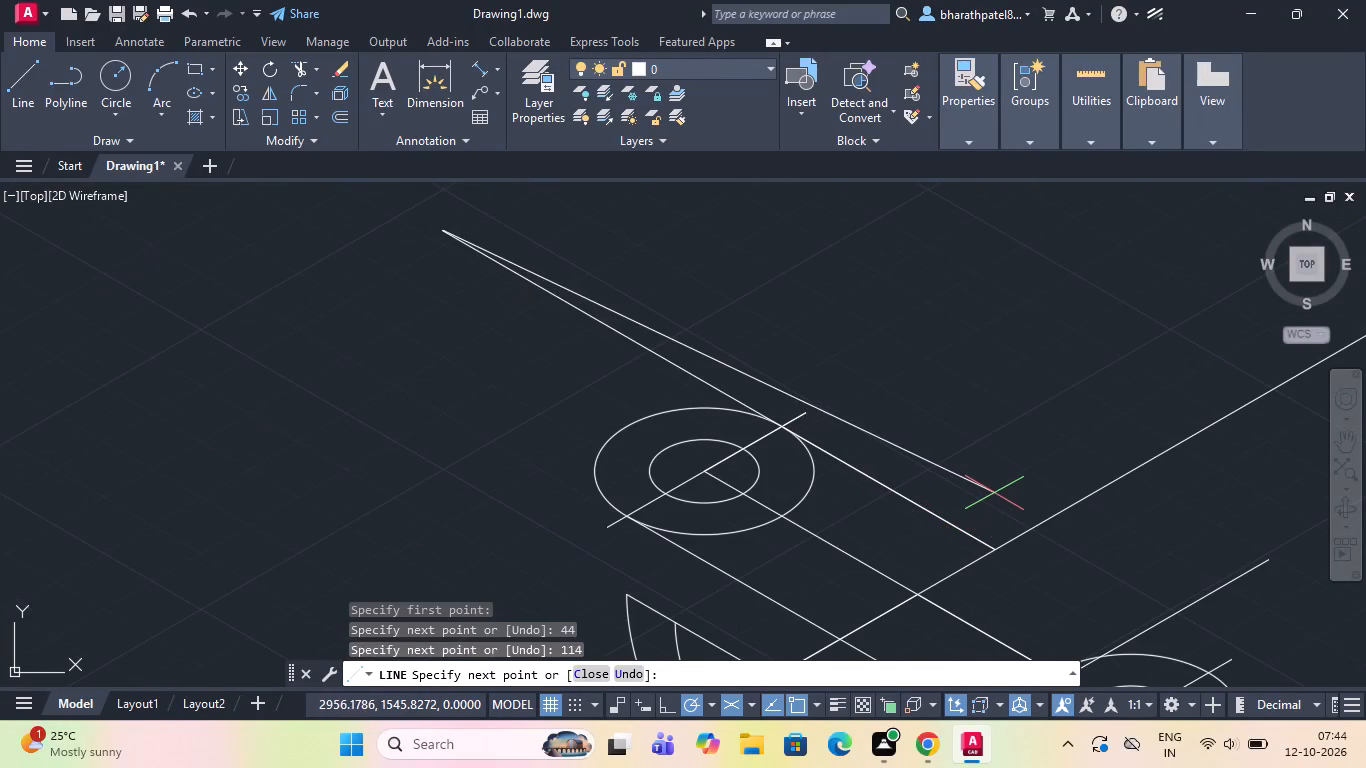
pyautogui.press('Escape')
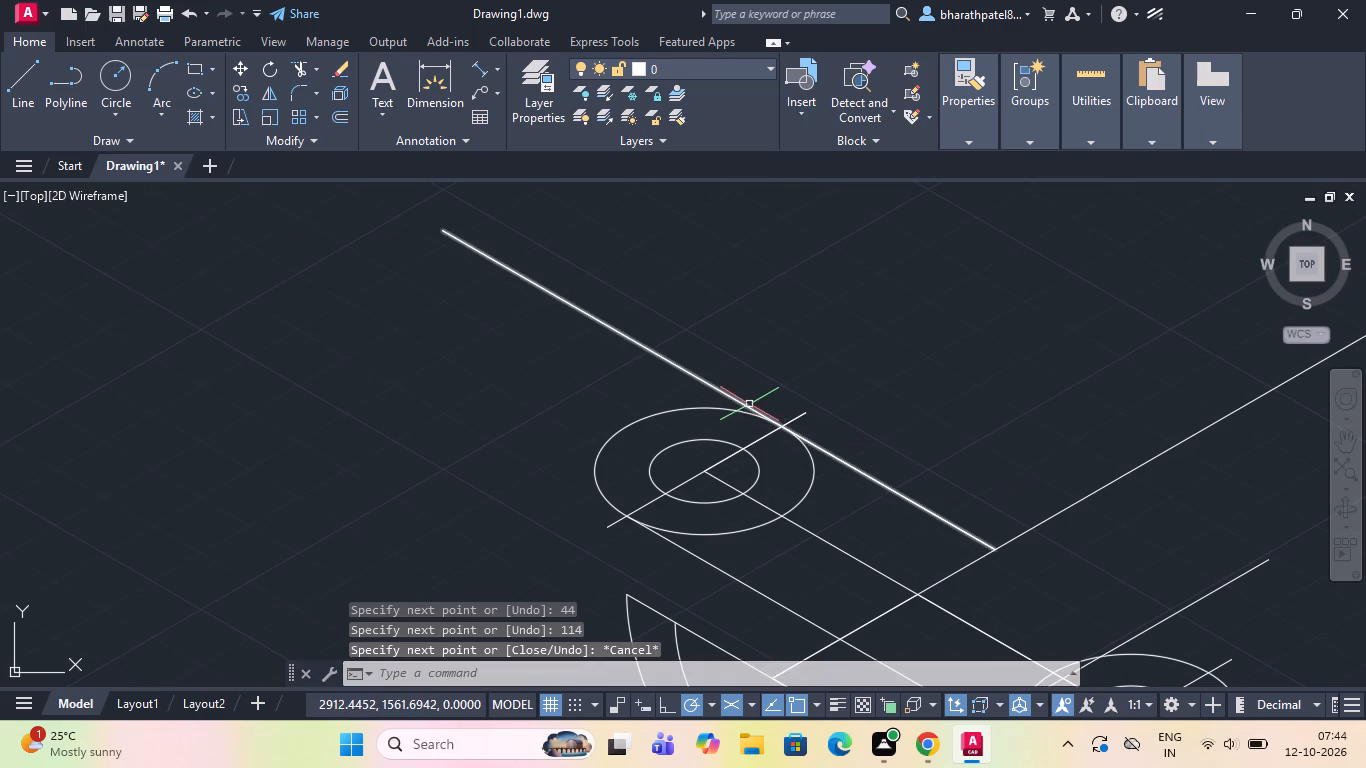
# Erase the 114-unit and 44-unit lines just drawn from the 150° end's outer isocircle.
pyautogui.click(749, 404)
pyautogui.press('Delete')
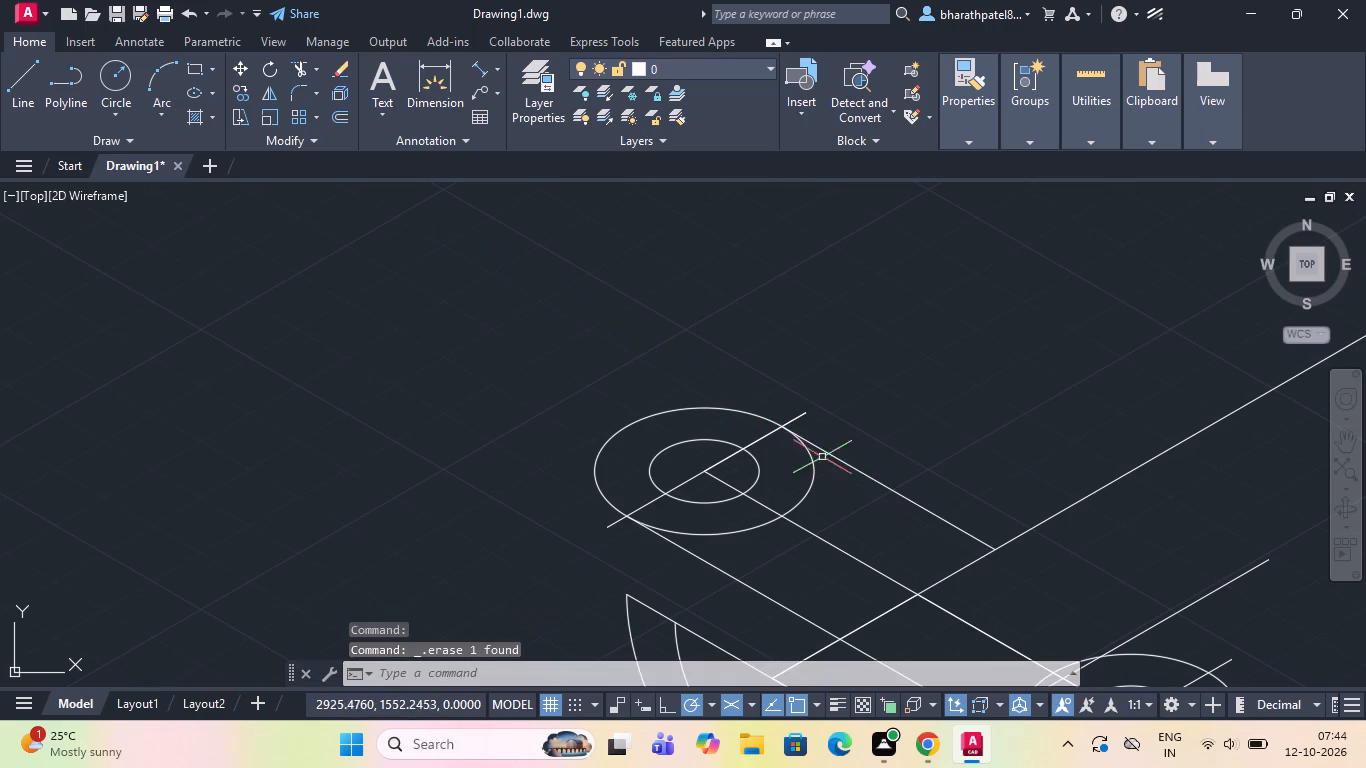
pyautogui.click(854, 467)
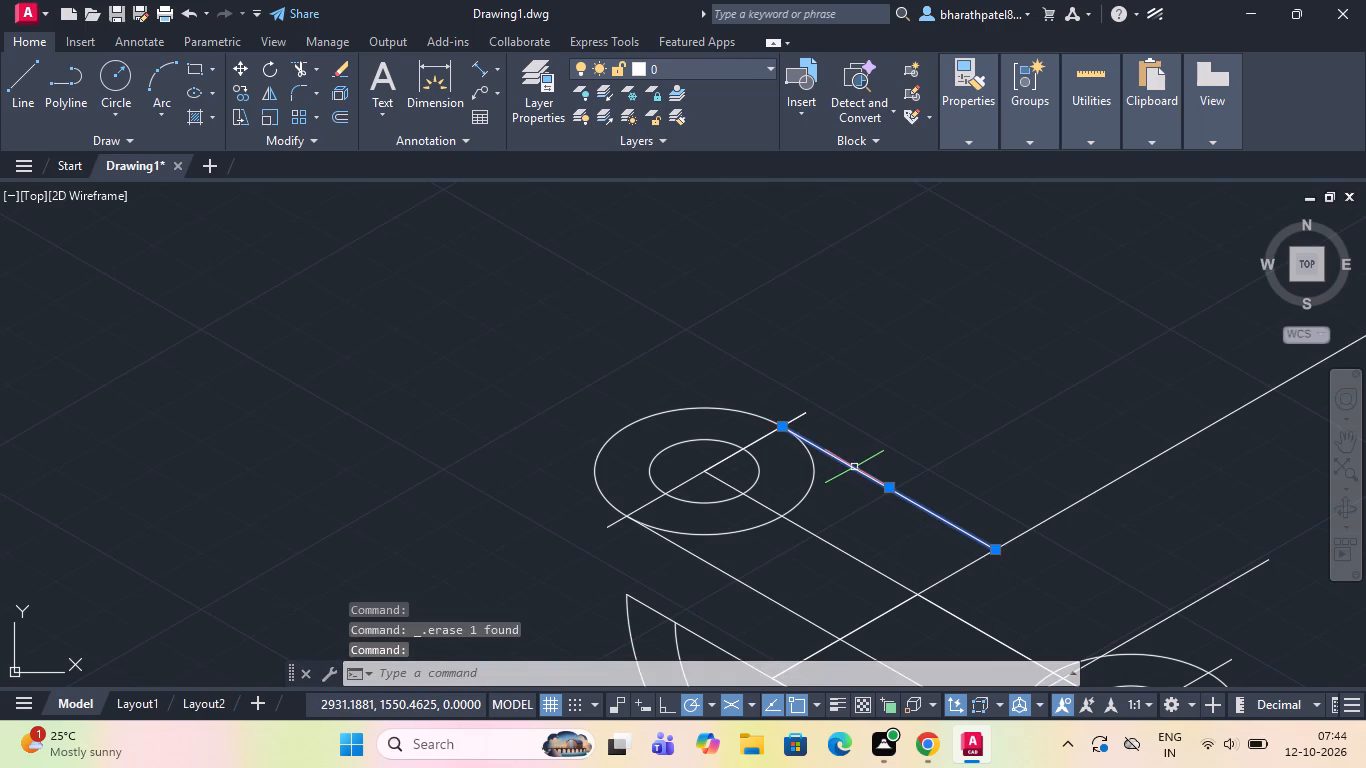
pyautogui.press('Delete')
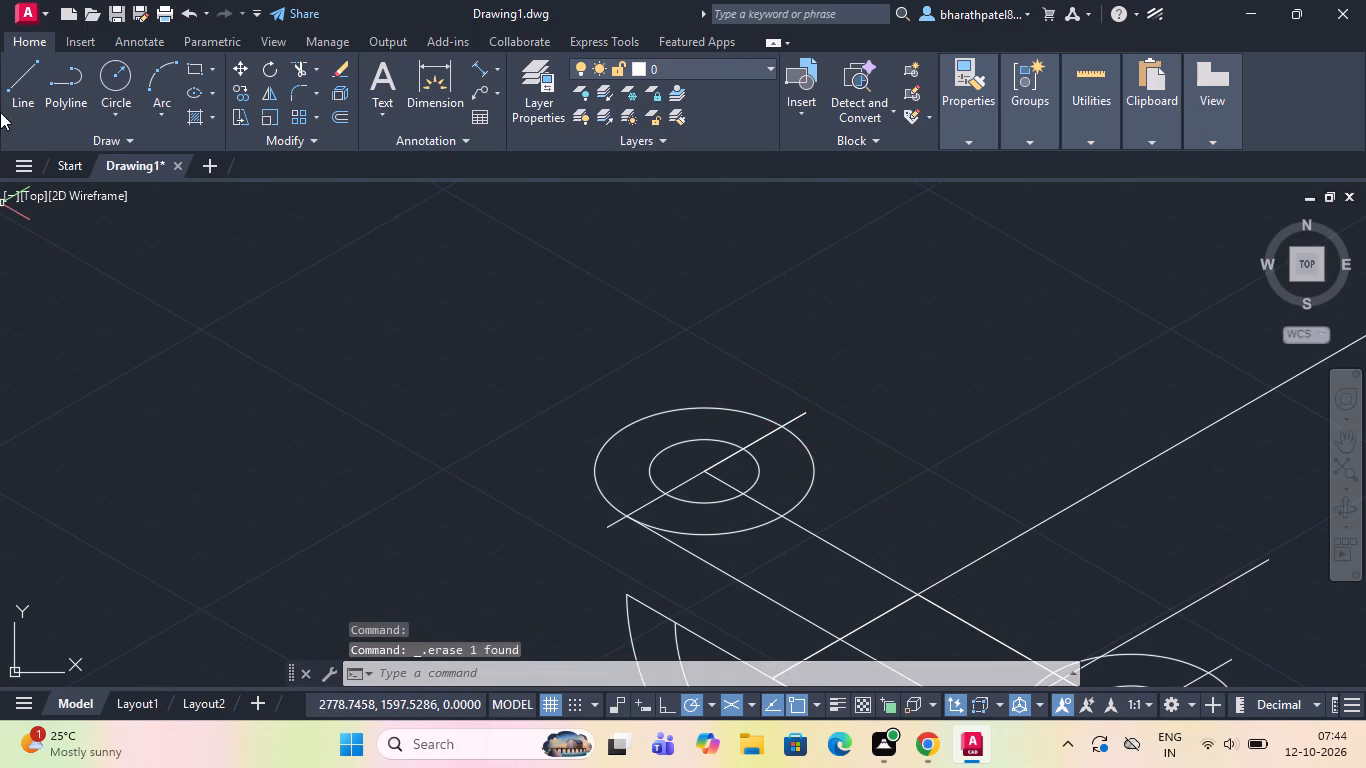
# Draw the edge opposite the half-rings as two consecutive 44-unit lines at 330°, starting where the 150° end's centre line crosses the outer isocircle.
pyautogui.click(16, 85)
pyautogui.scroll(-3, 235, 176)
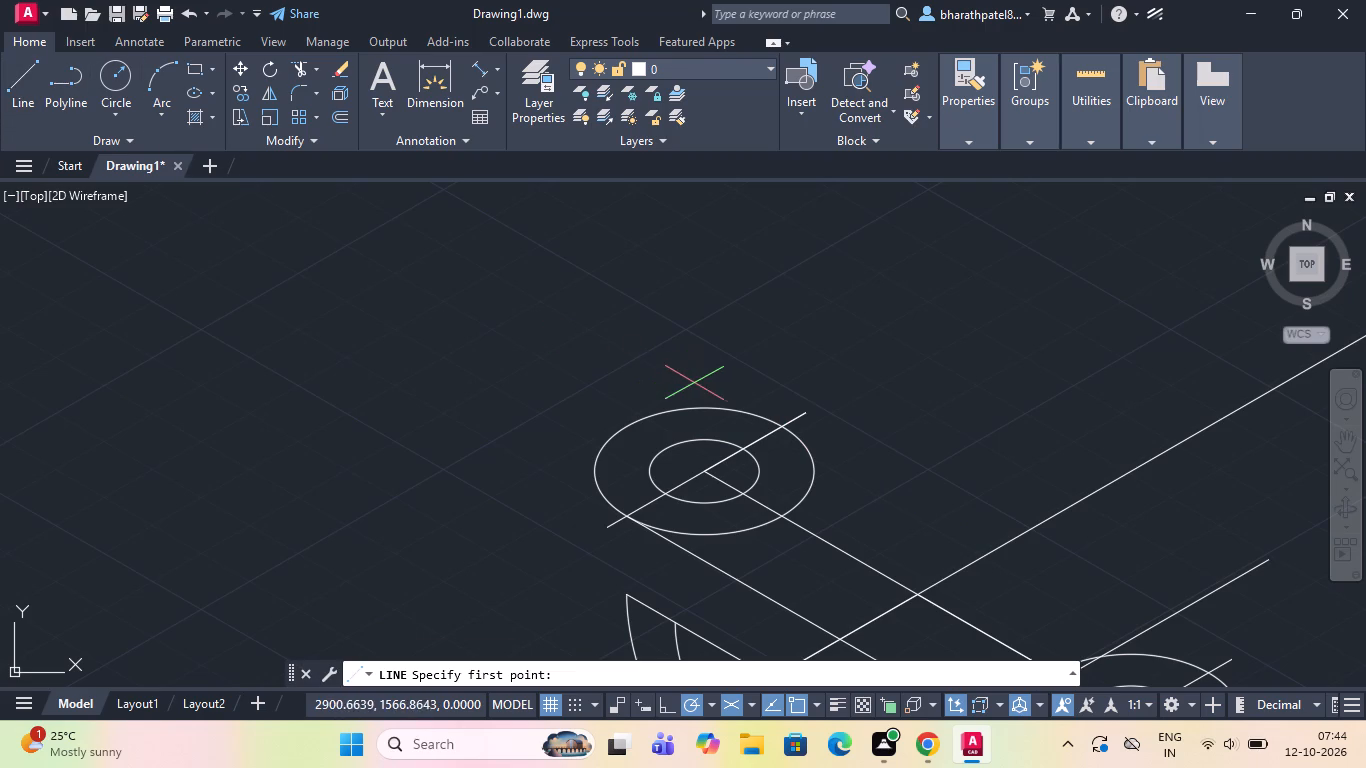
pyautogui.scroll(-1, 700, 385)
pyautogui.scroll(2, 801, 434)
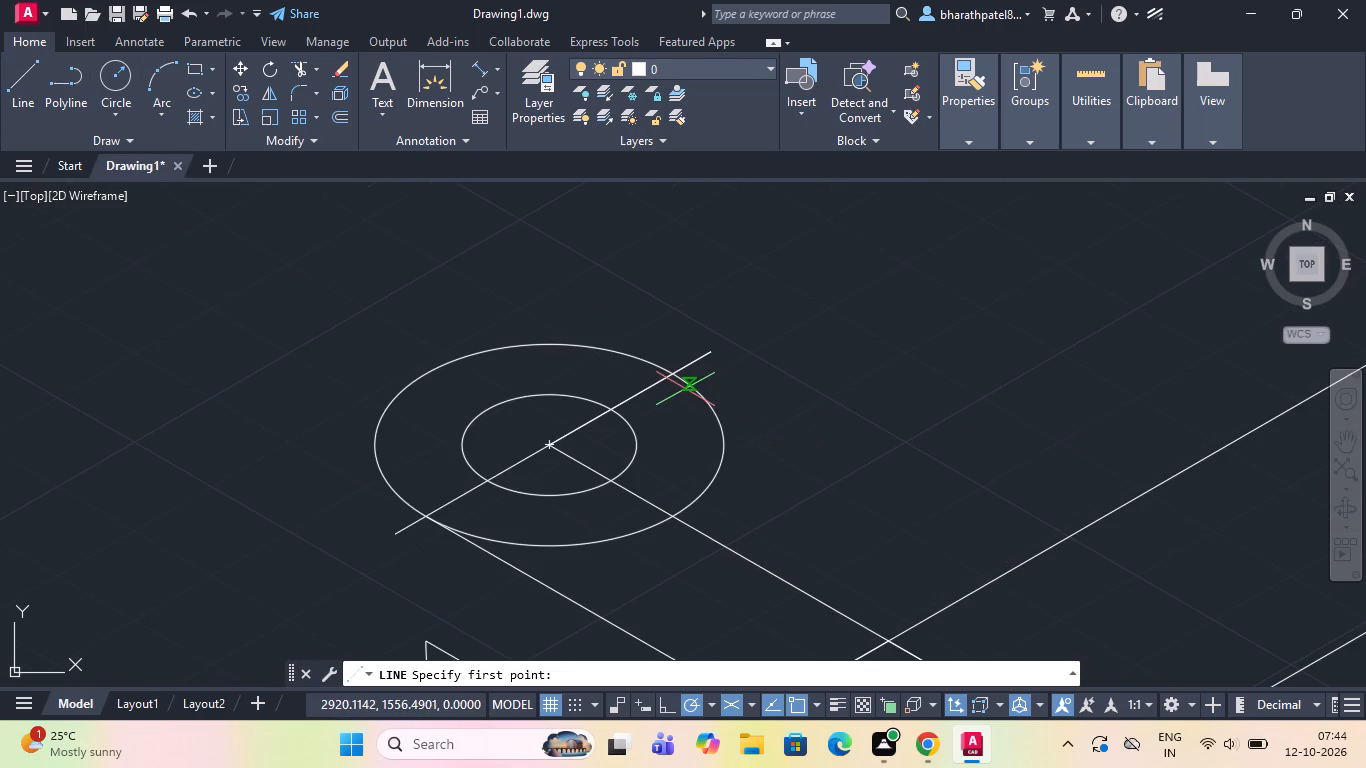
pyautogui.click(672, 368)
pyautogui.scroll(-3, 672, 368)
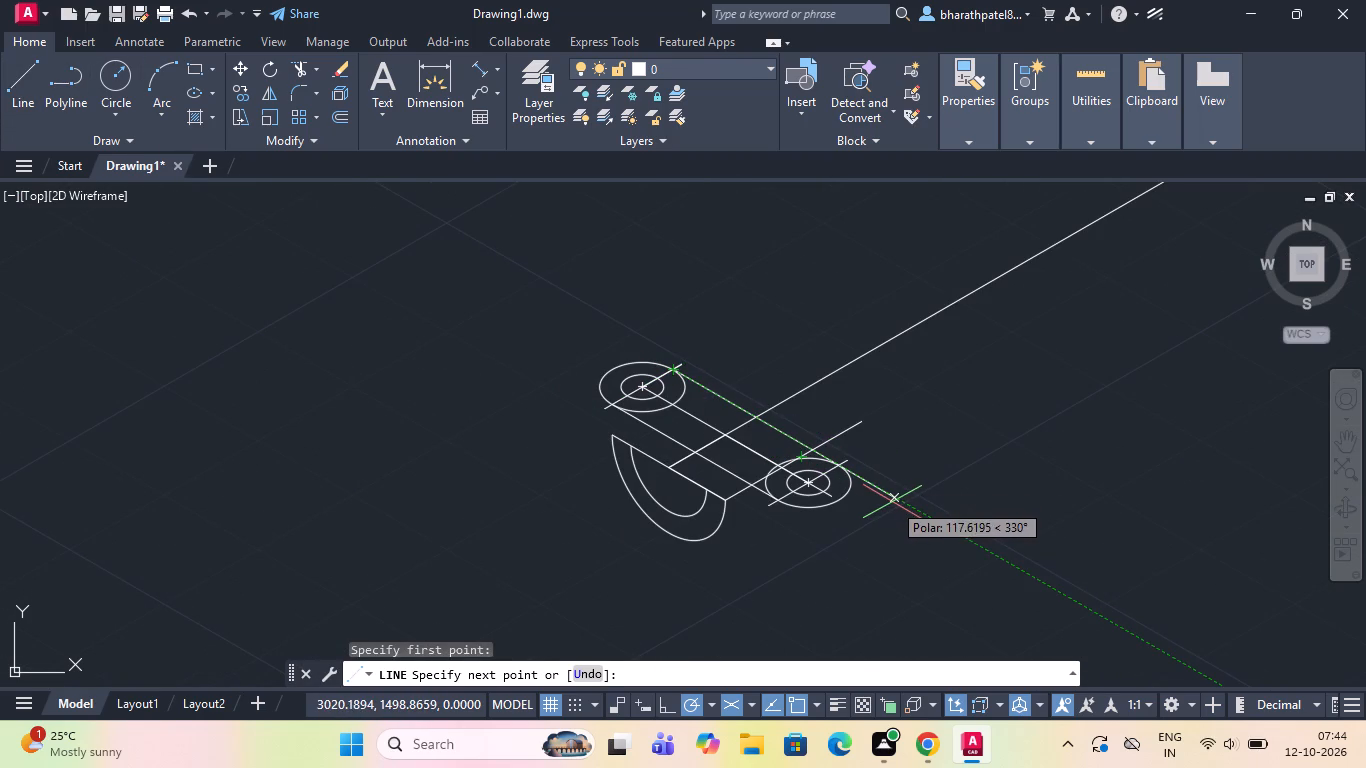
pyautogui.write('44')
pyautogui.press('Return')
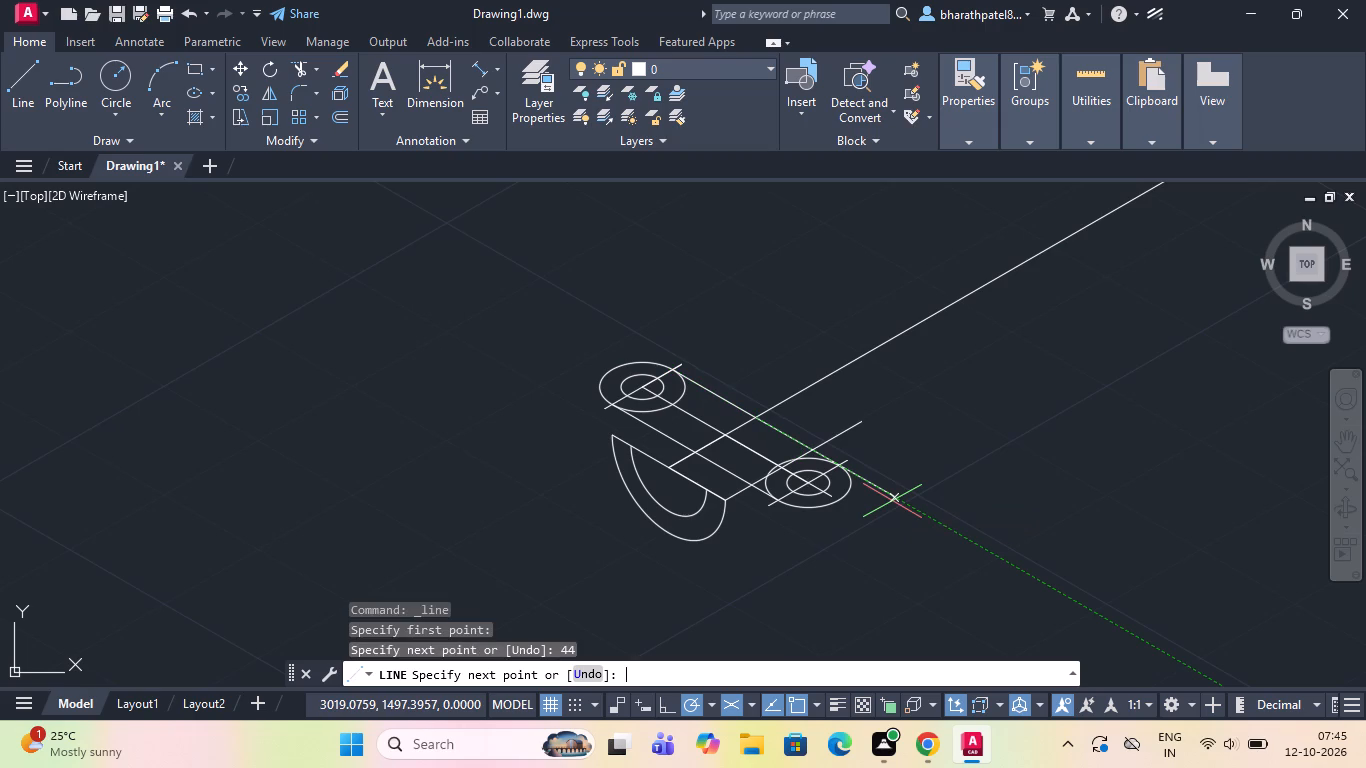
pyautogui.write('44')
pyautogui.press('Return')
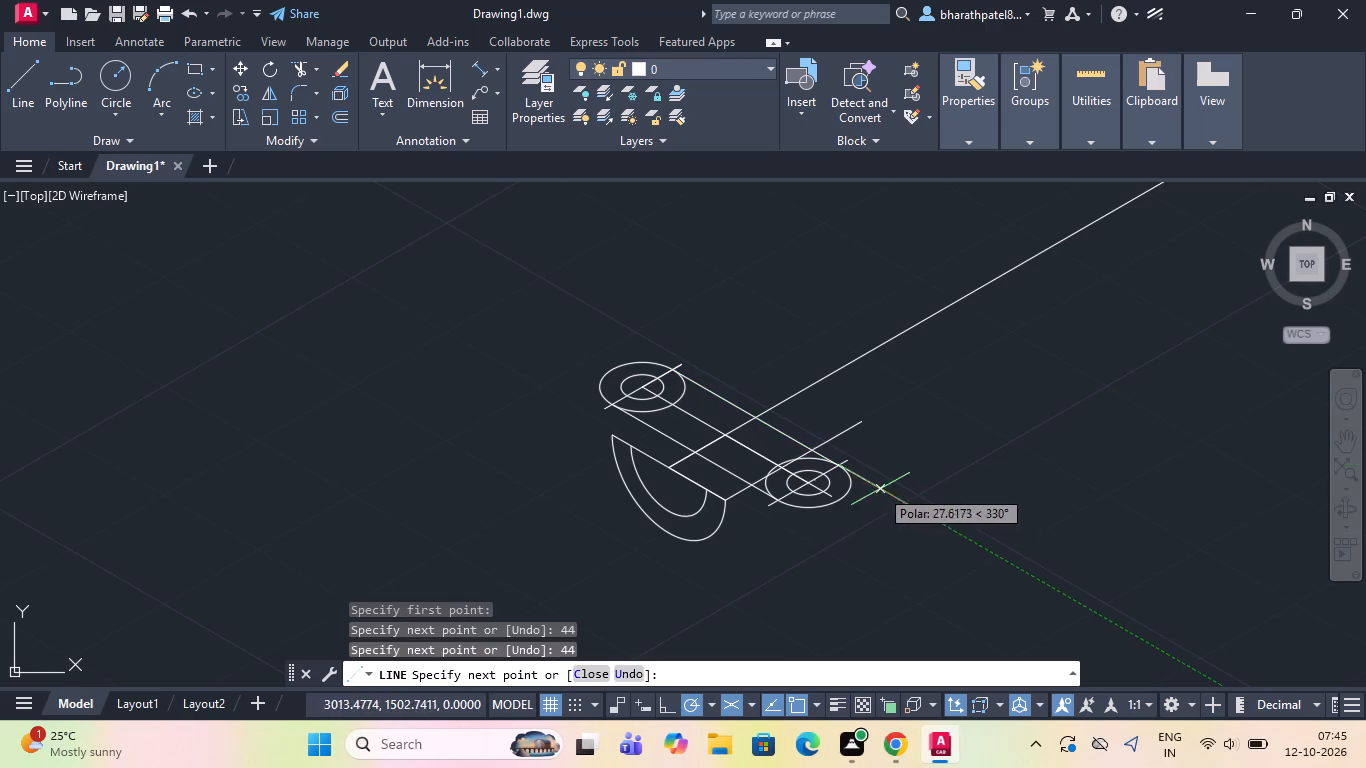
pyautogui.scroll(3, 815, 458)
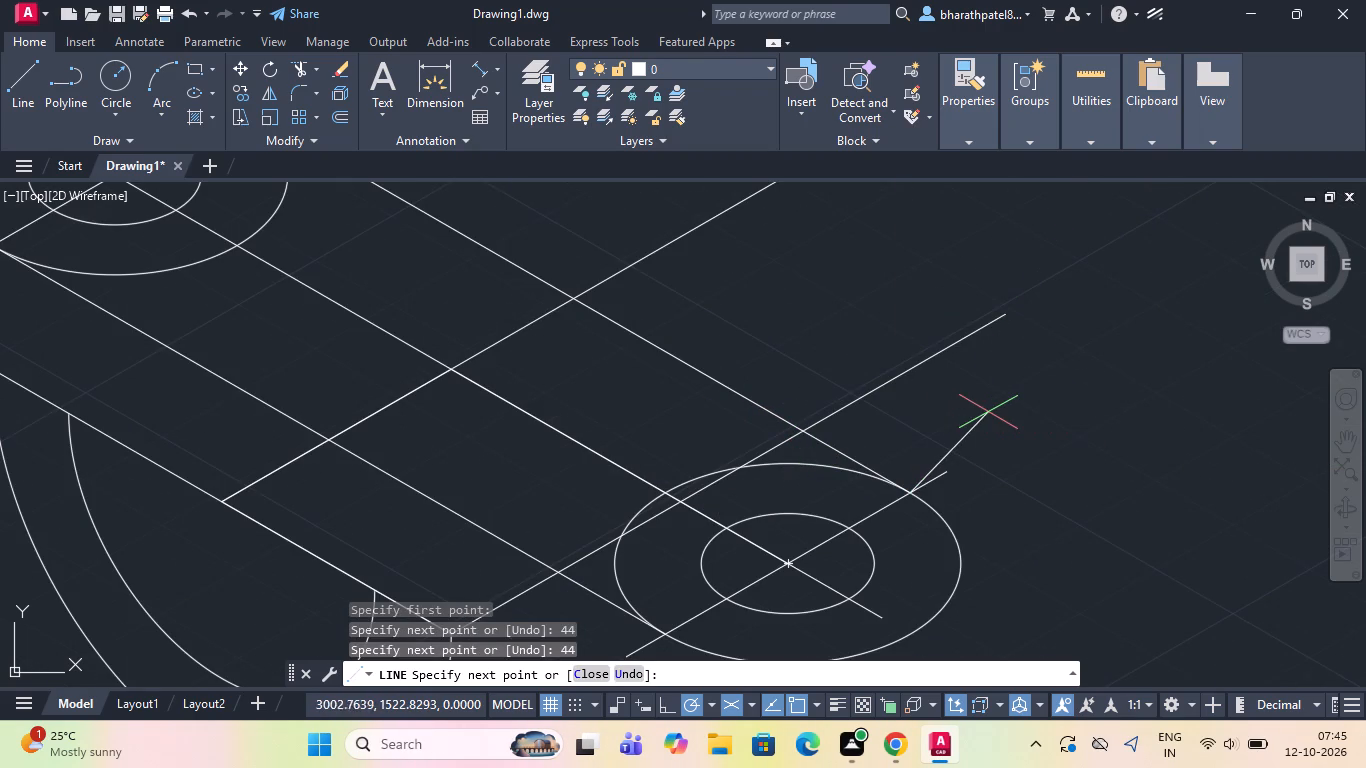
pyautogui.press('Escape')
# Trim the 330° end's outer isocircle and the 30° line from the half-ring's corner, removing their portions between the two long edges.
pyautogui.scroll(-3, 987, 412)
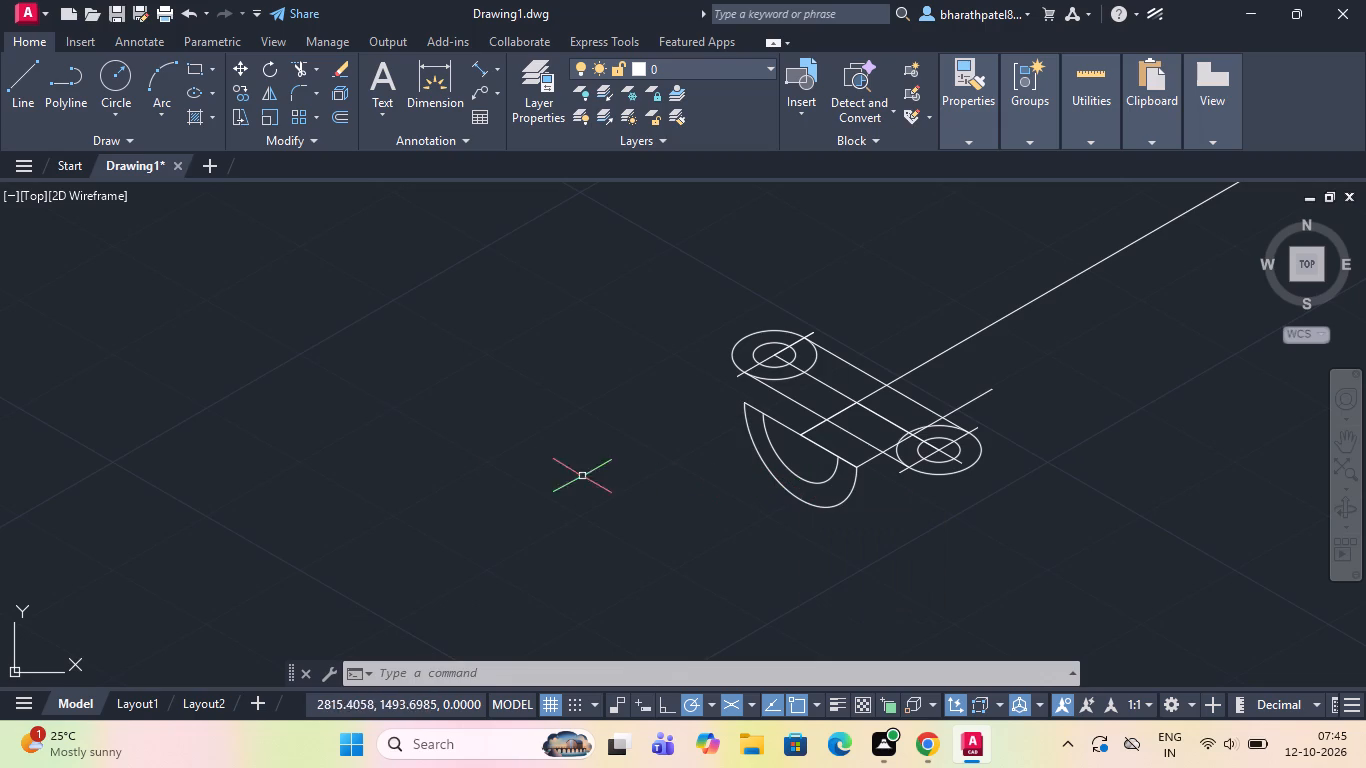
pyautogui.click(303, 66)
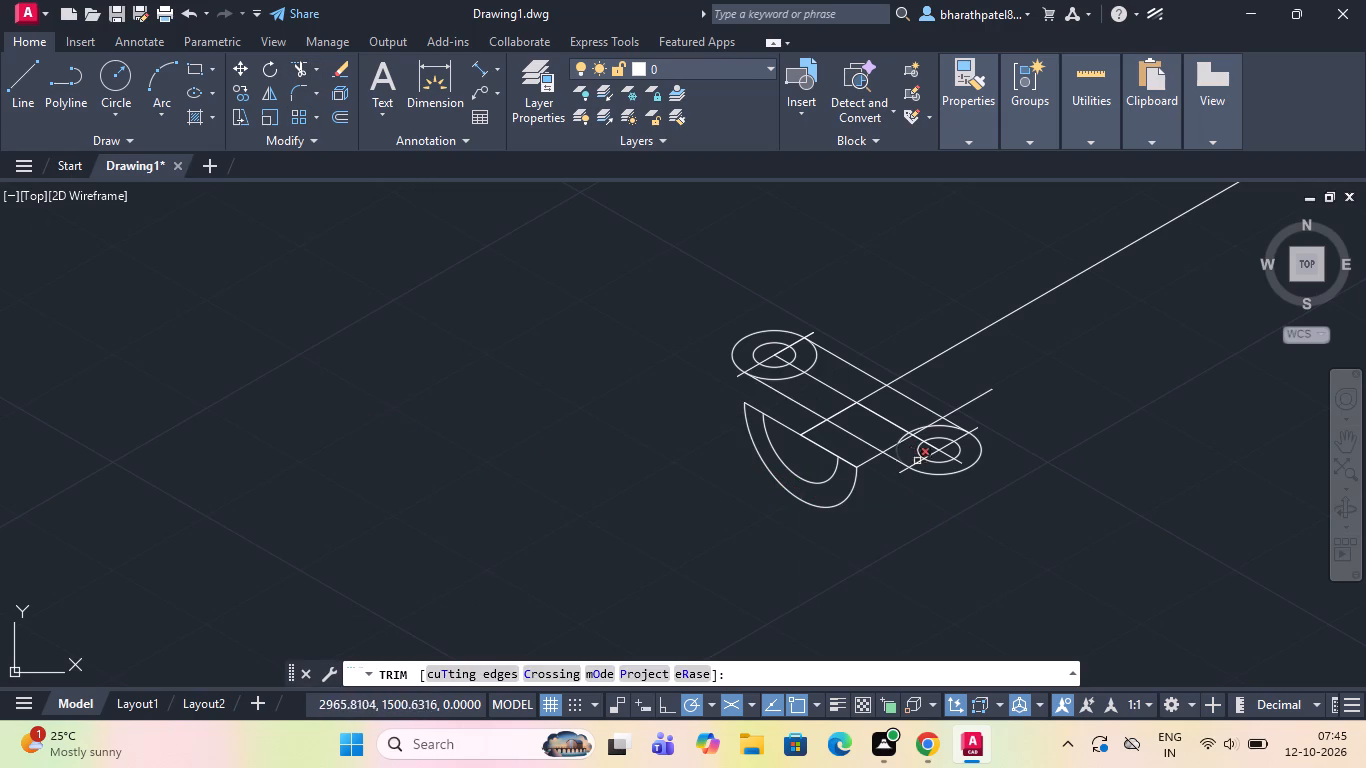
pyautogui.scroll(4, 918, 453)
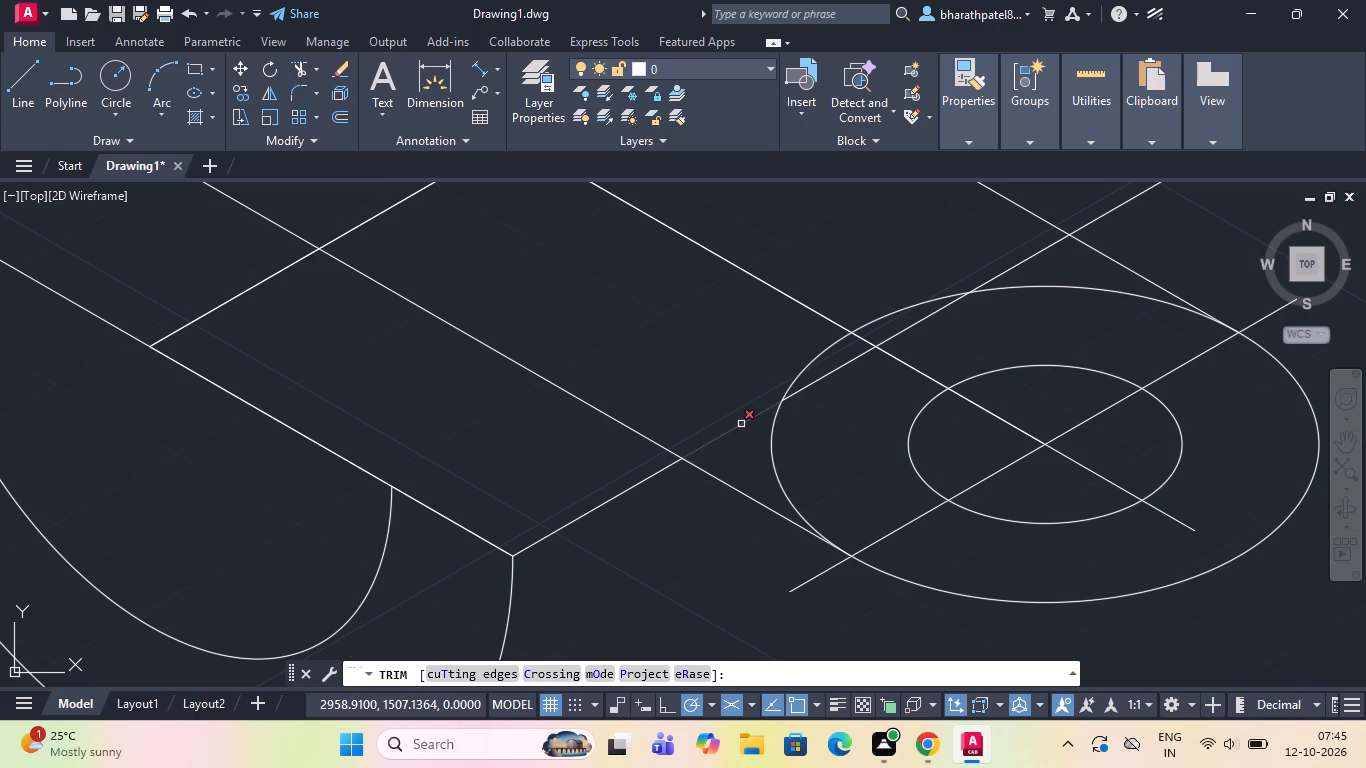
pyautogui.click(741, 424)
pyautogui.click(805, 386)
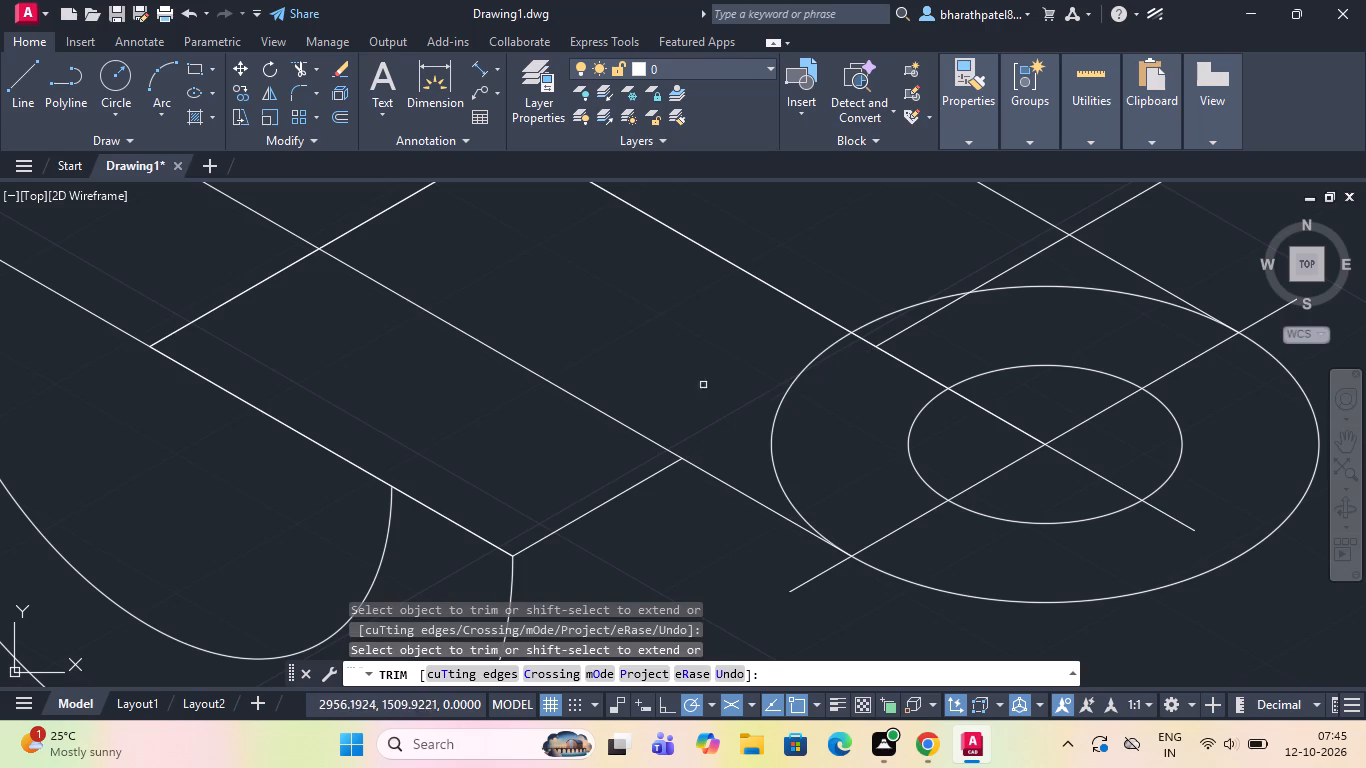
pyautogui.moveTo(699, 383); pyautogui.dragTo(739, 396)
pyautogui.click(818, 409)
pyautogui.click(773, 387)
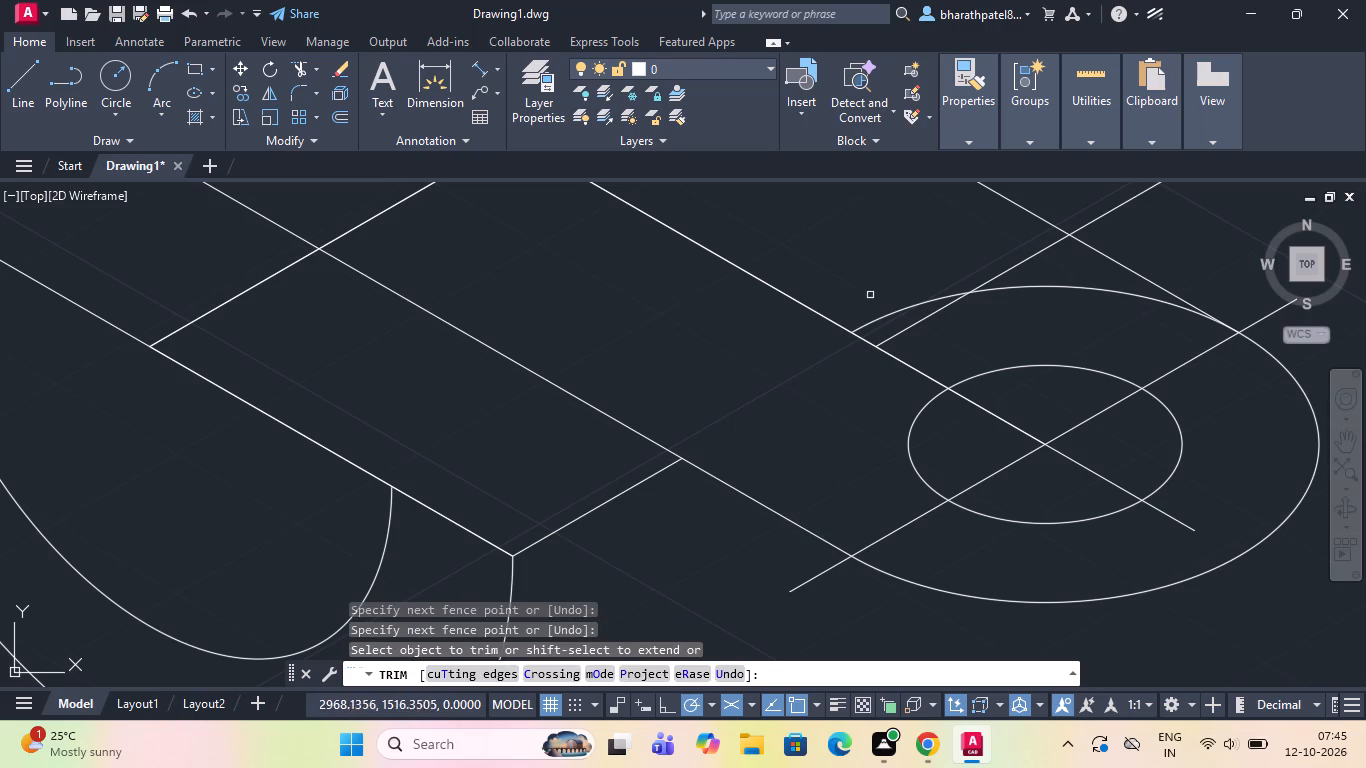
pyautogui.moveTo(872, 288); pyautogui.dragTo(914, 334)
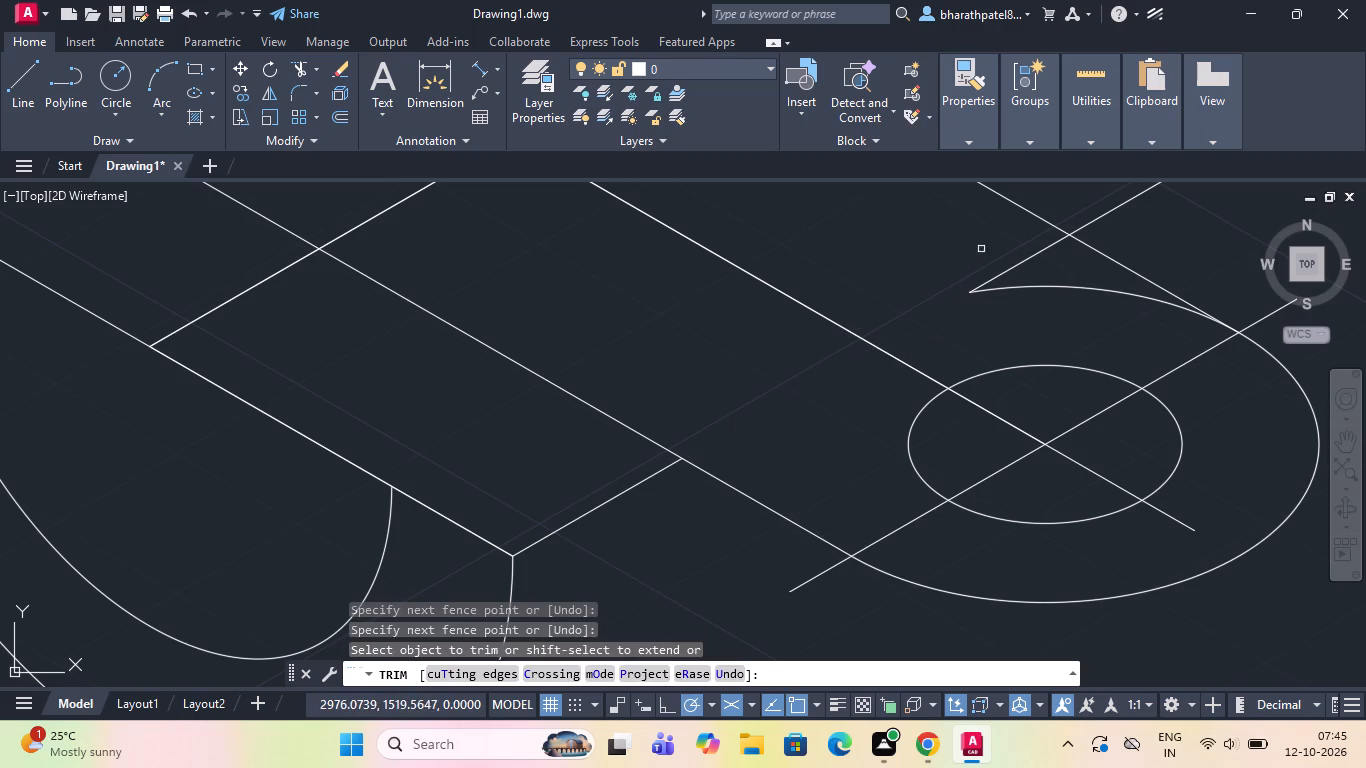
pyautogui.moveTo(981, 249); pyautogui.dragTo(1010, 293)
# Trim the 150° end's outer isocircle, removing its portion between the two long edges.
pyautogui.scroll(-2, 659, 404)
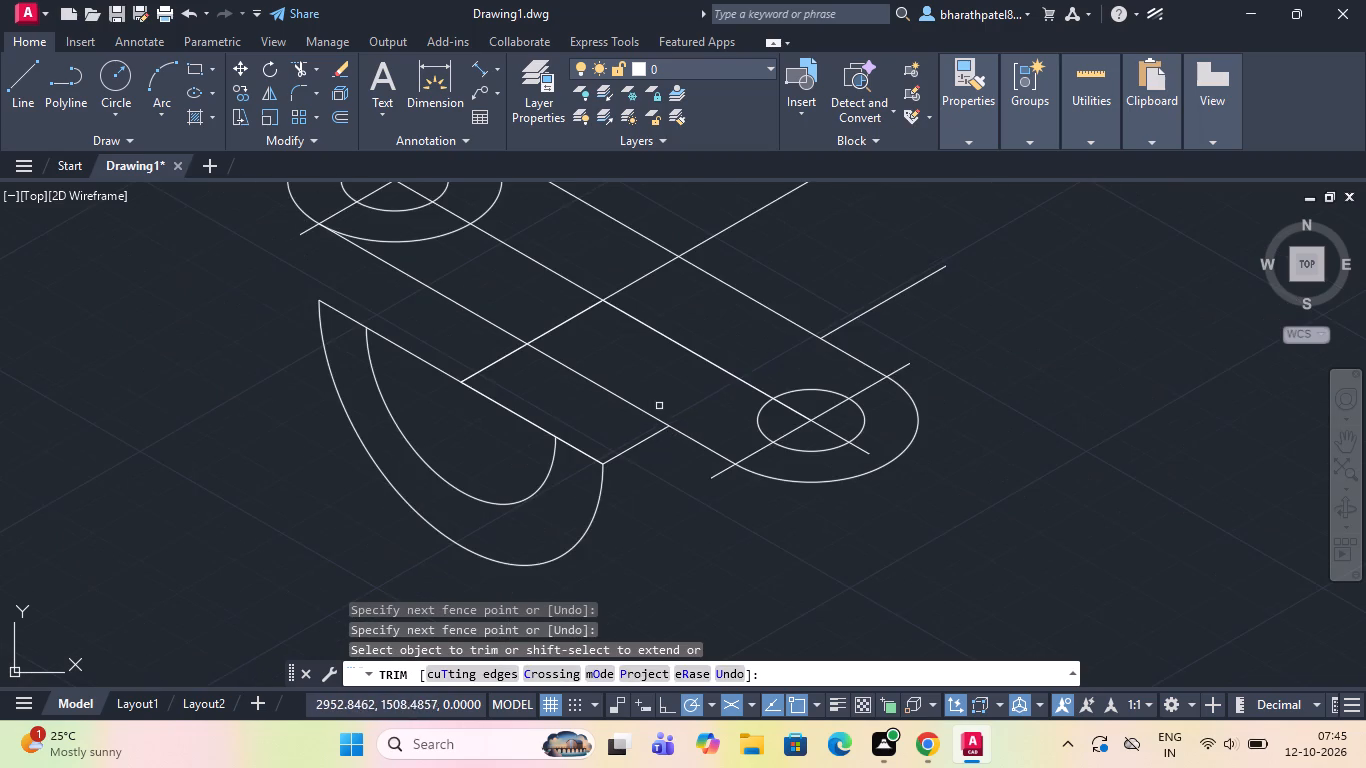
pyautogui.scroll(-1, 365, 340)
pyautogui.click(390, 278)
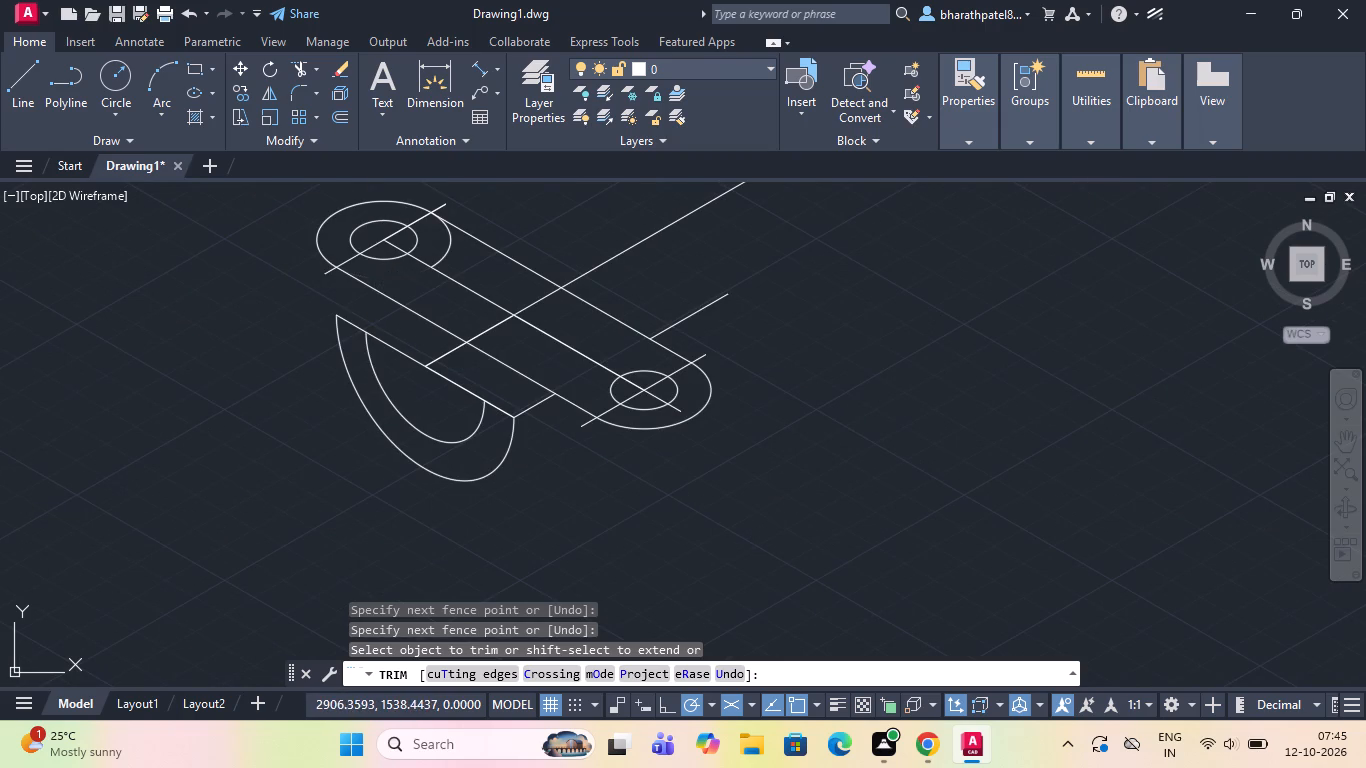
pyautogui.click(448, 255)
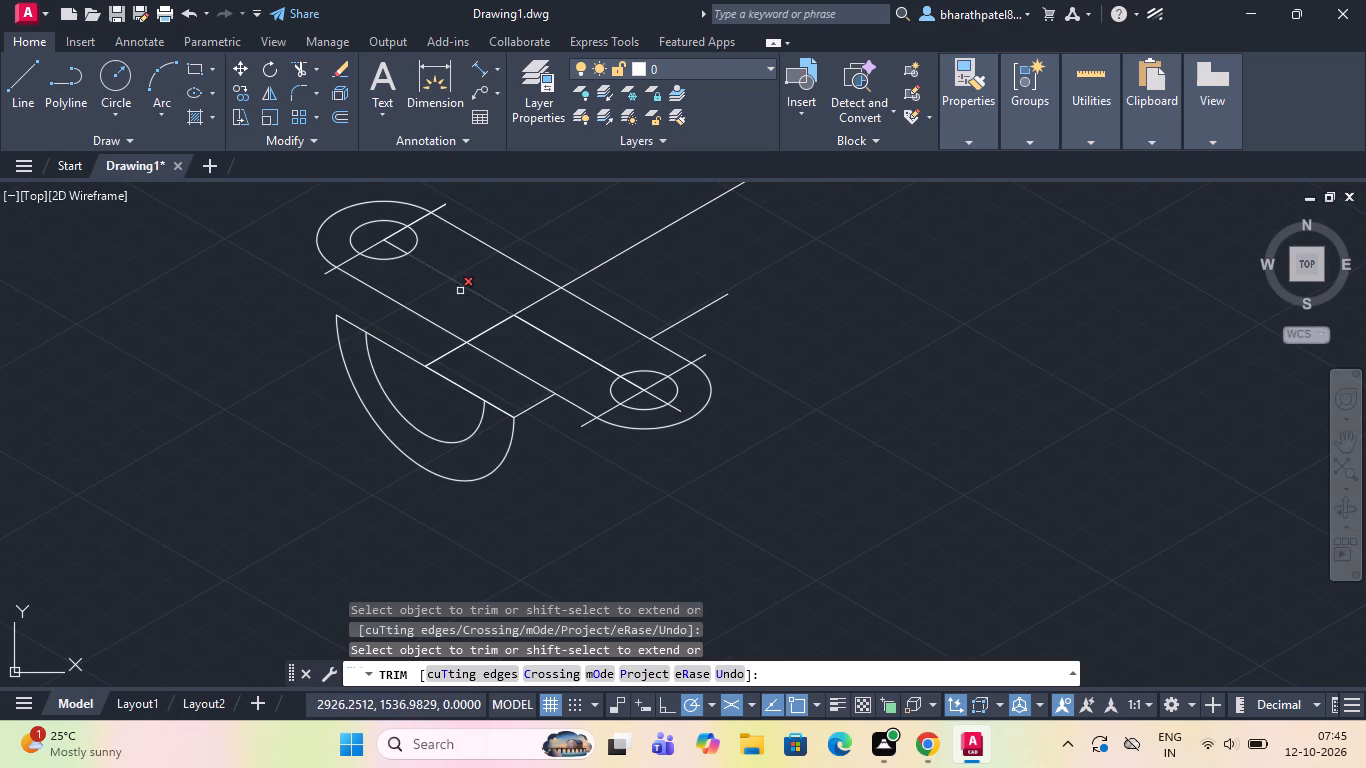
# Draw two parallel lines at 30° across the plate, from the outer and inner half-ring ends on the 150° side.
pyautogui.click(29, 88)
pyautogui.scroll(-2, 171, 401)
pyautogui.scroll(3, 164, 373)
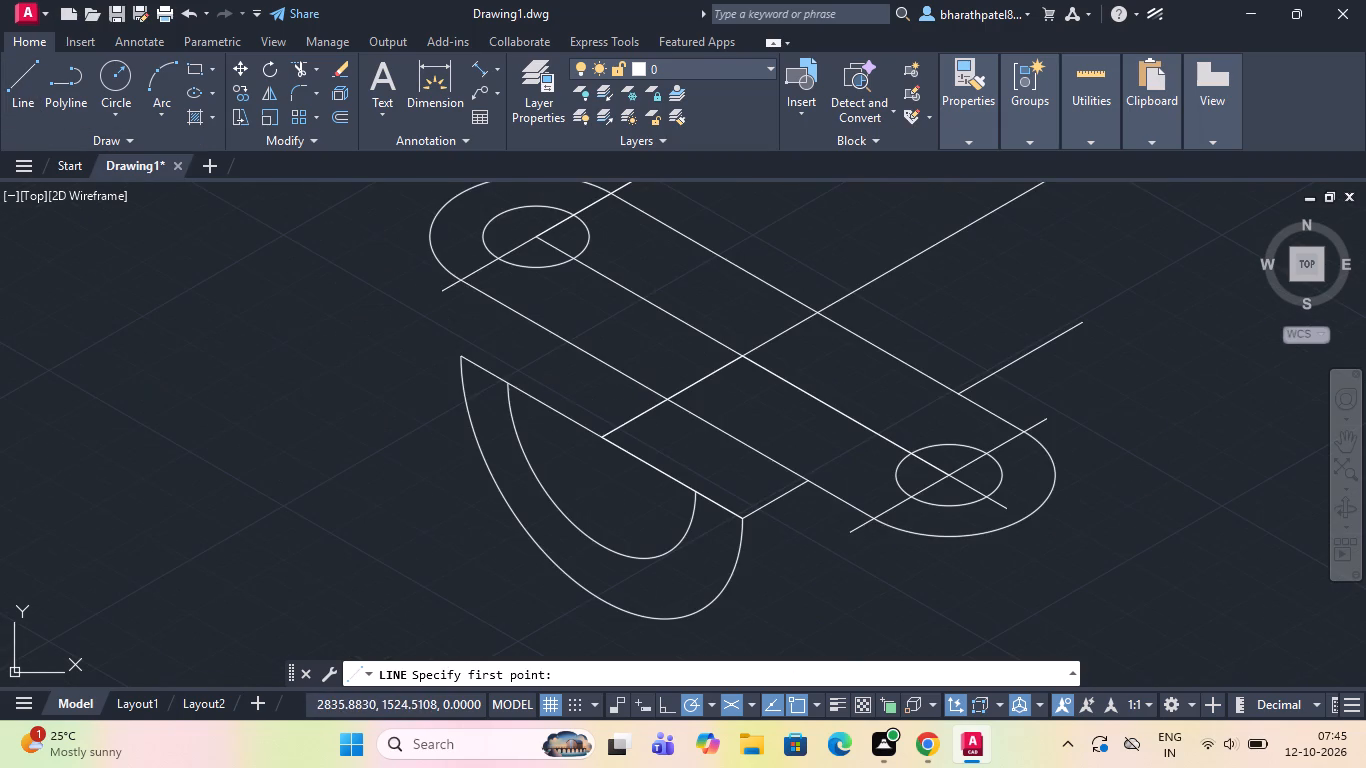
pyautogui.click(467, 358)
pyautogui.scroll(-2, 474, 391)
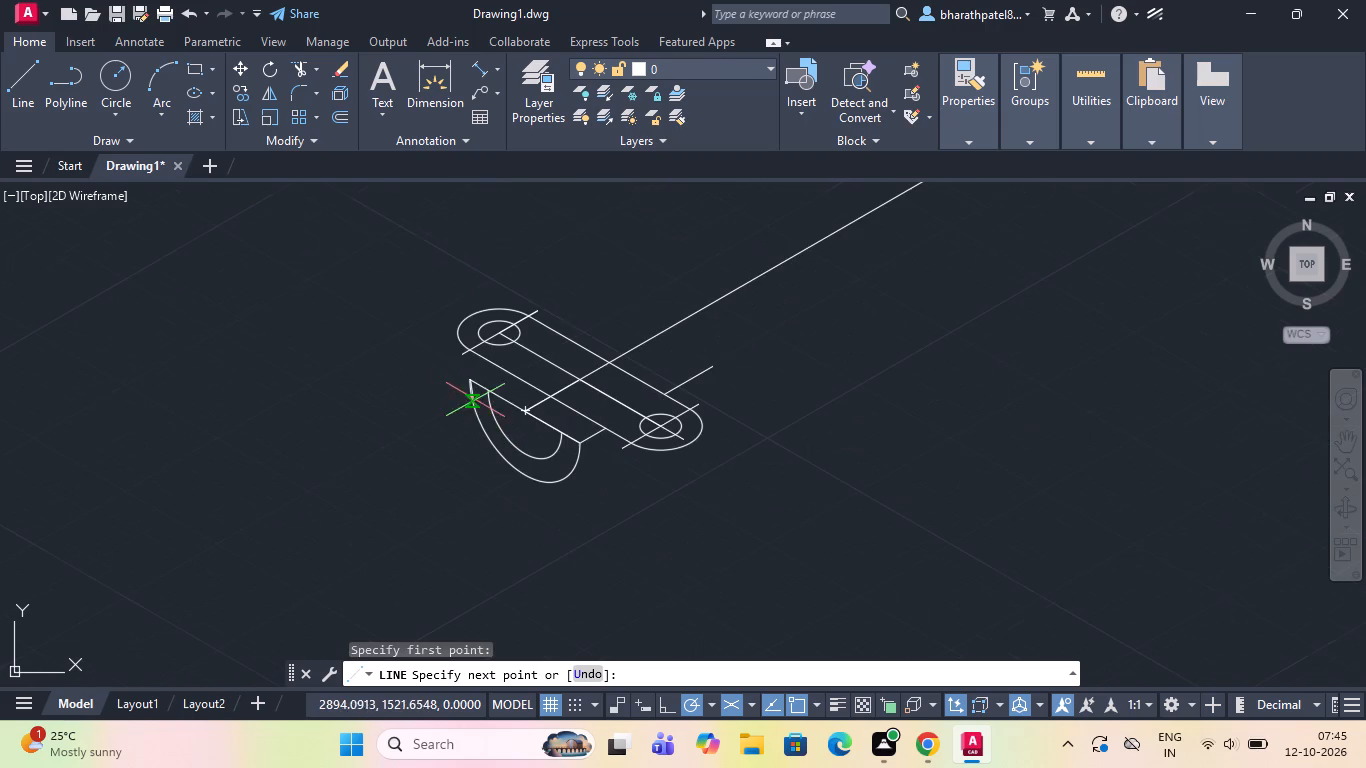
pyautogui.click(636, 283)
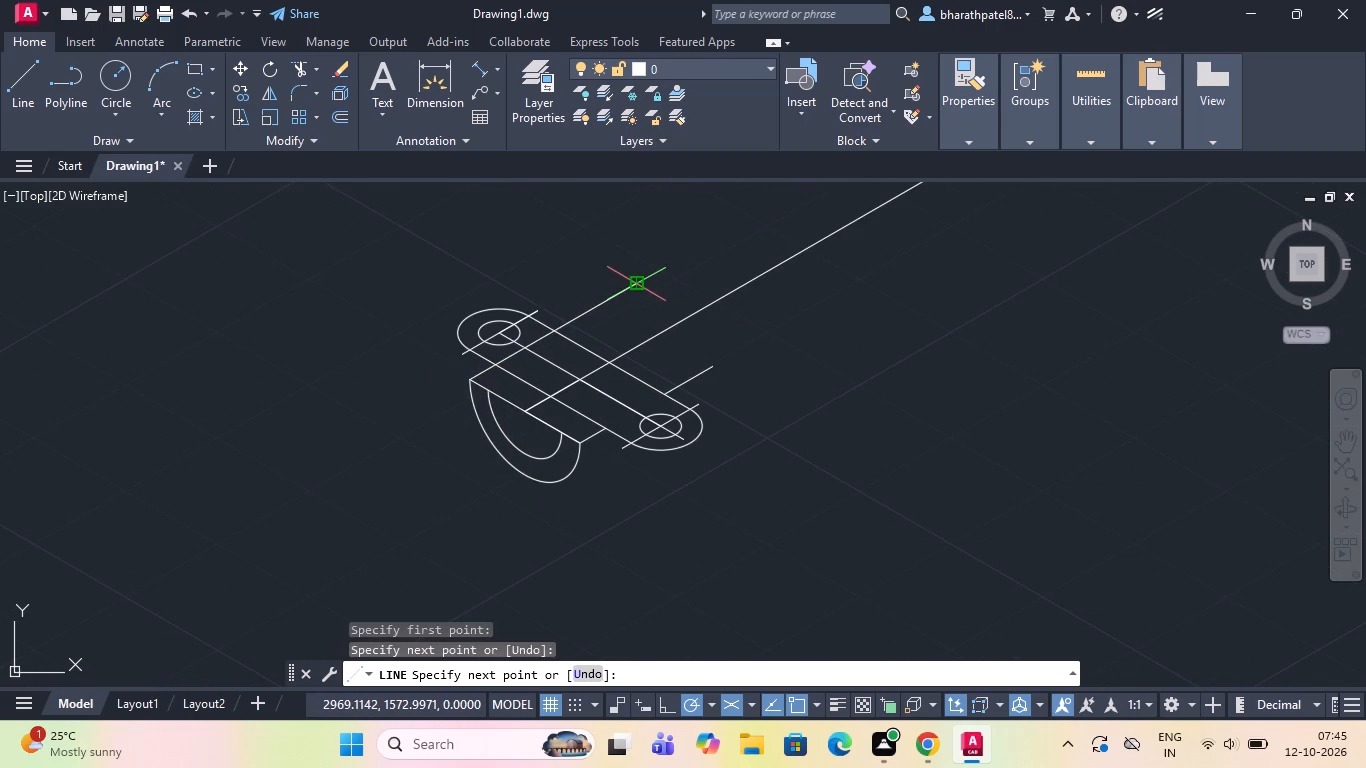
pyautogui.press('Escape')
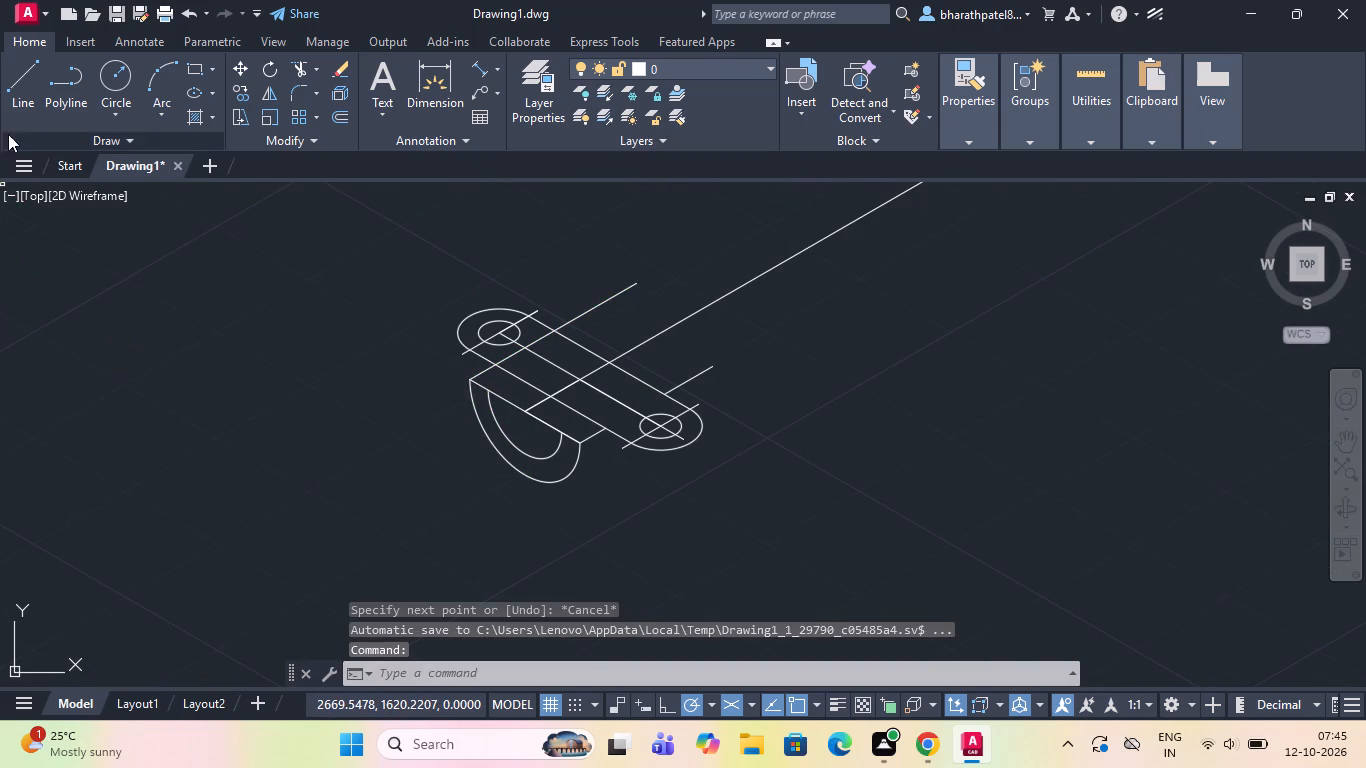
pyautogui.click(20, 106)
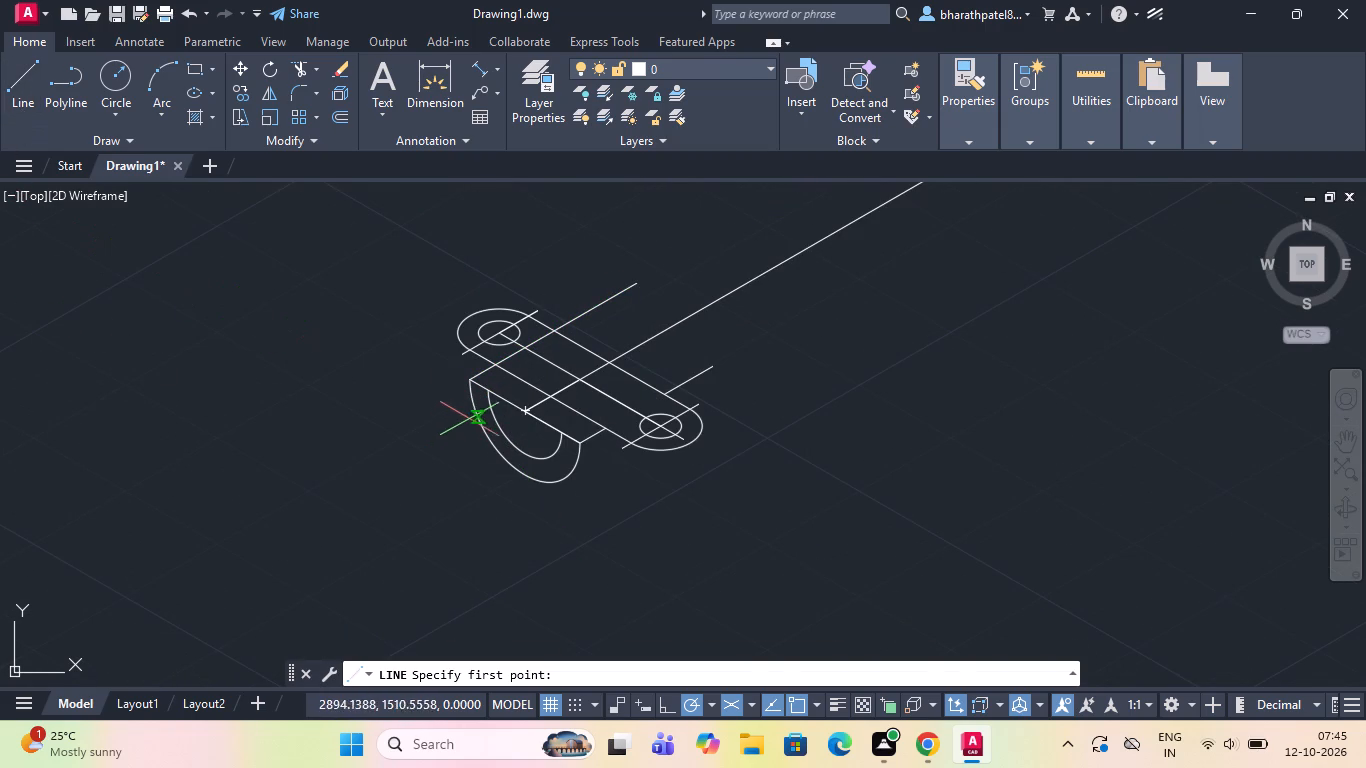
pyautogui.click(489, 392)
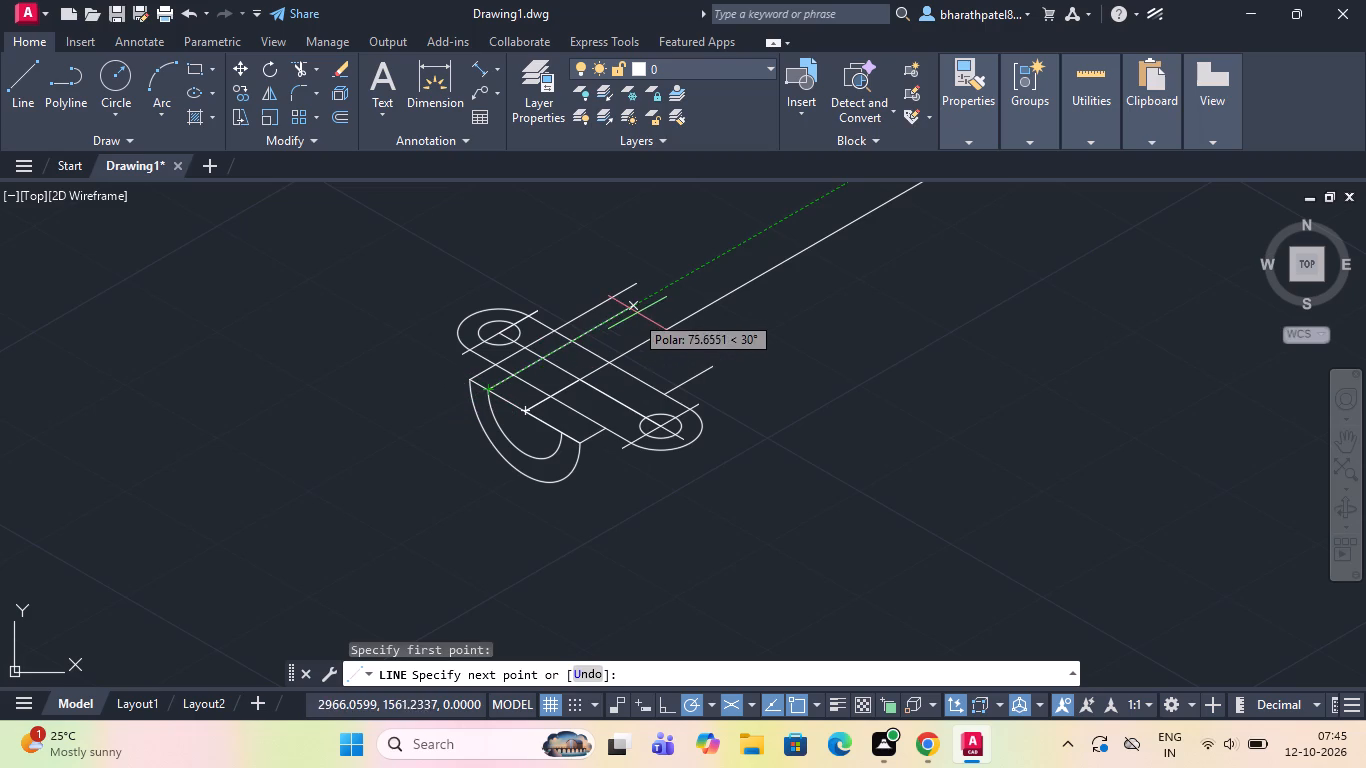
pyautogui.click(645, 309)
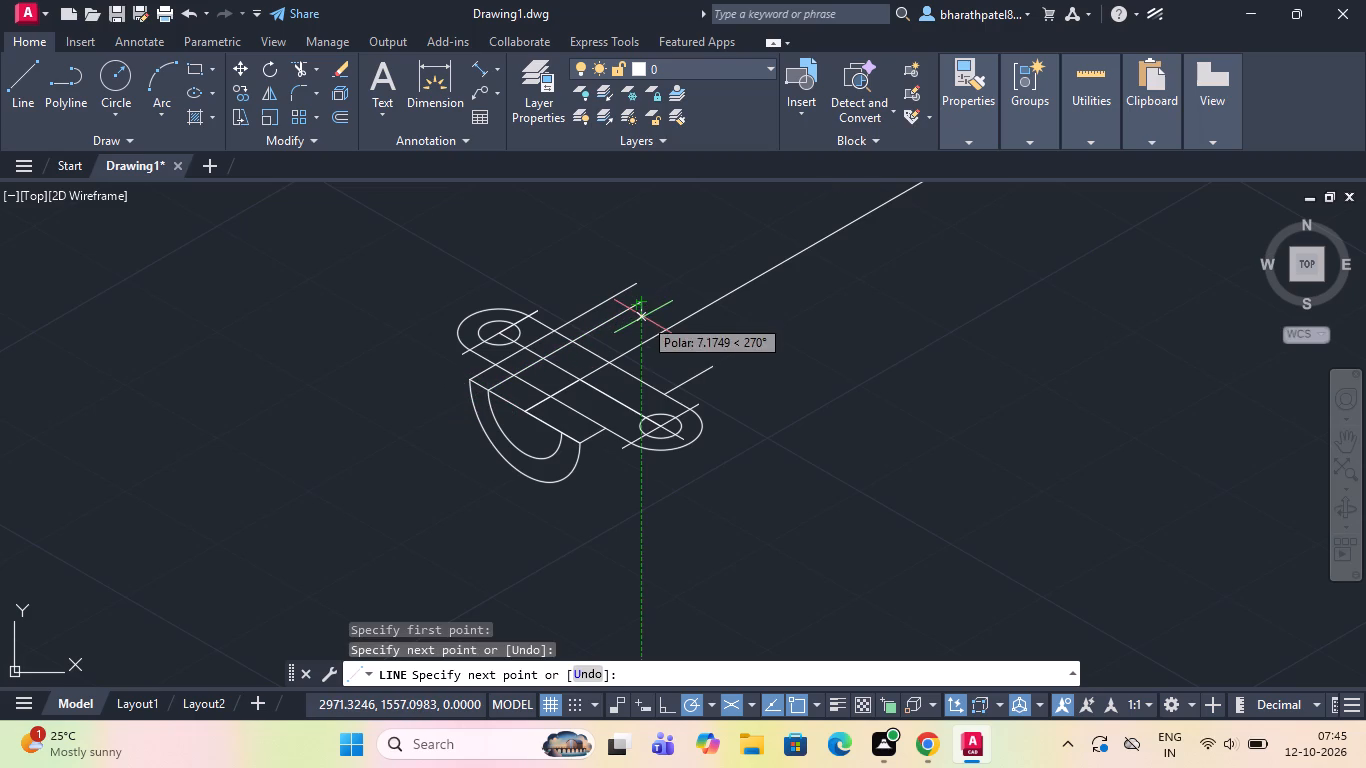
pyautogui.press('Escape')
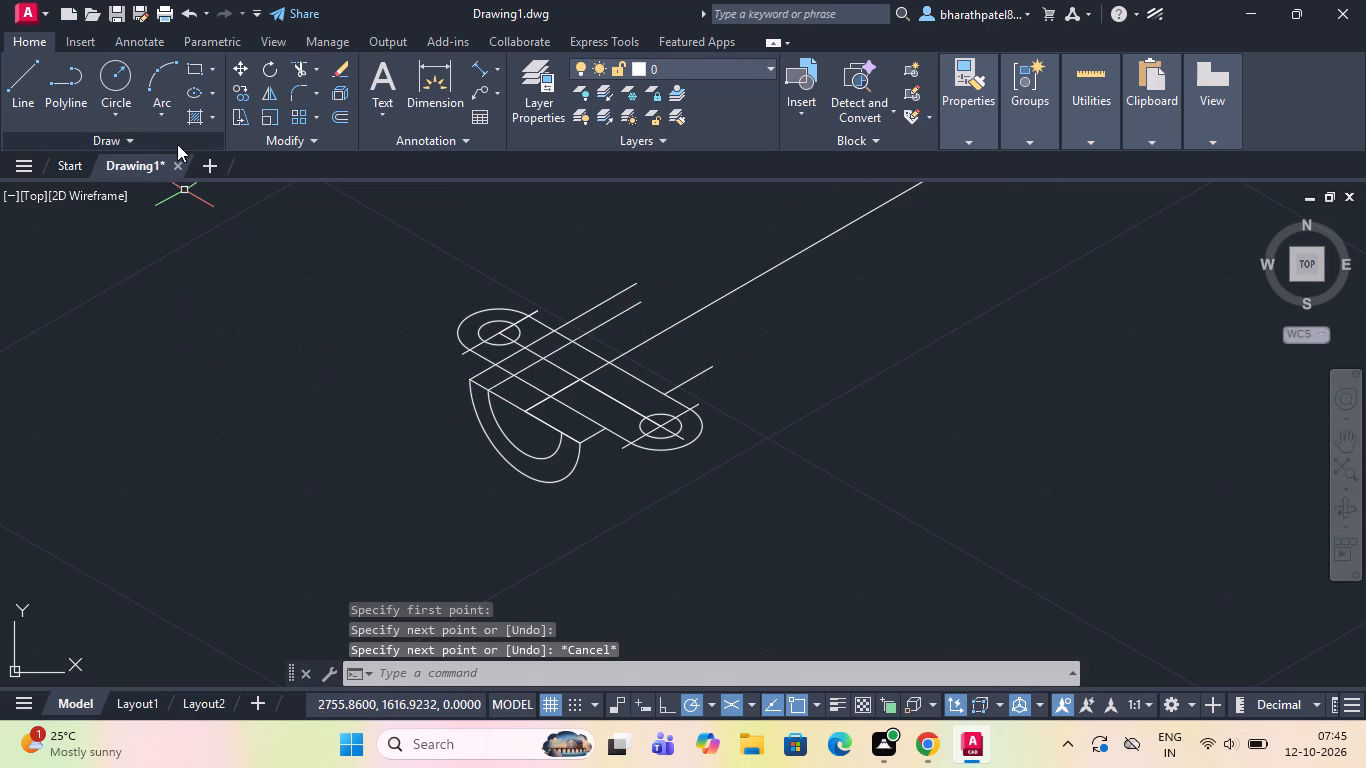
# Draw two parallel lines at 30° across the plate, from the inner and outer half-ring ends on the 330° side.
pyautogui.click(17, 80)
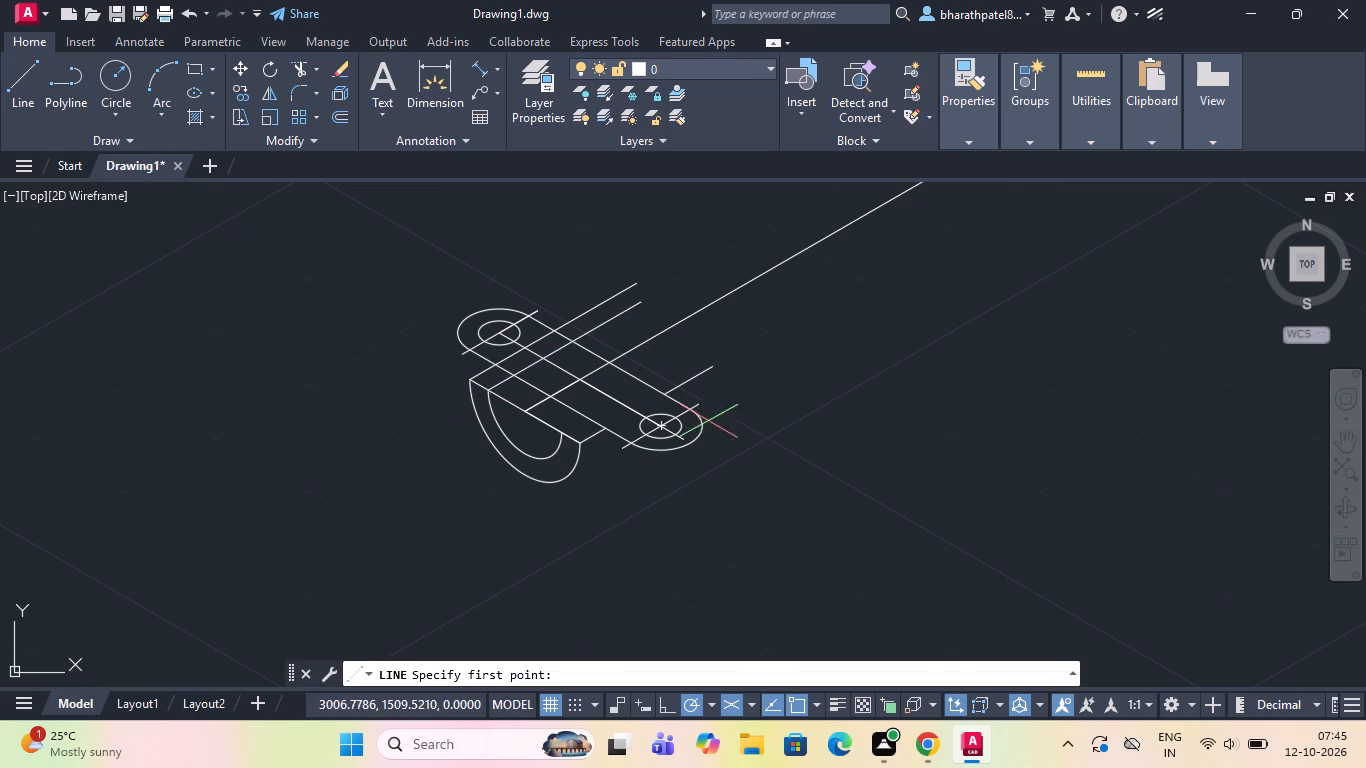
pyautogui.scroll(1, 648, 443)
pyautogui.click(512, 426)
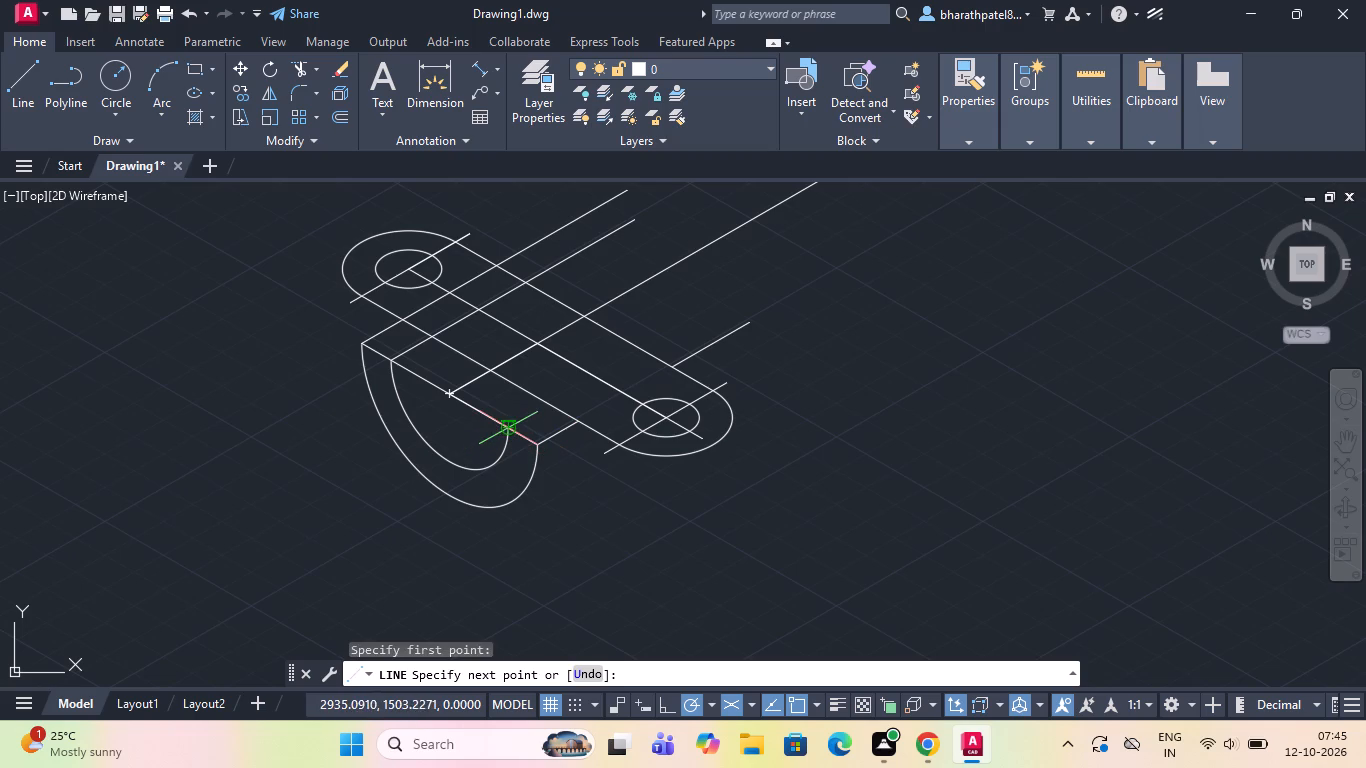
pyautogui.click(811, 259)
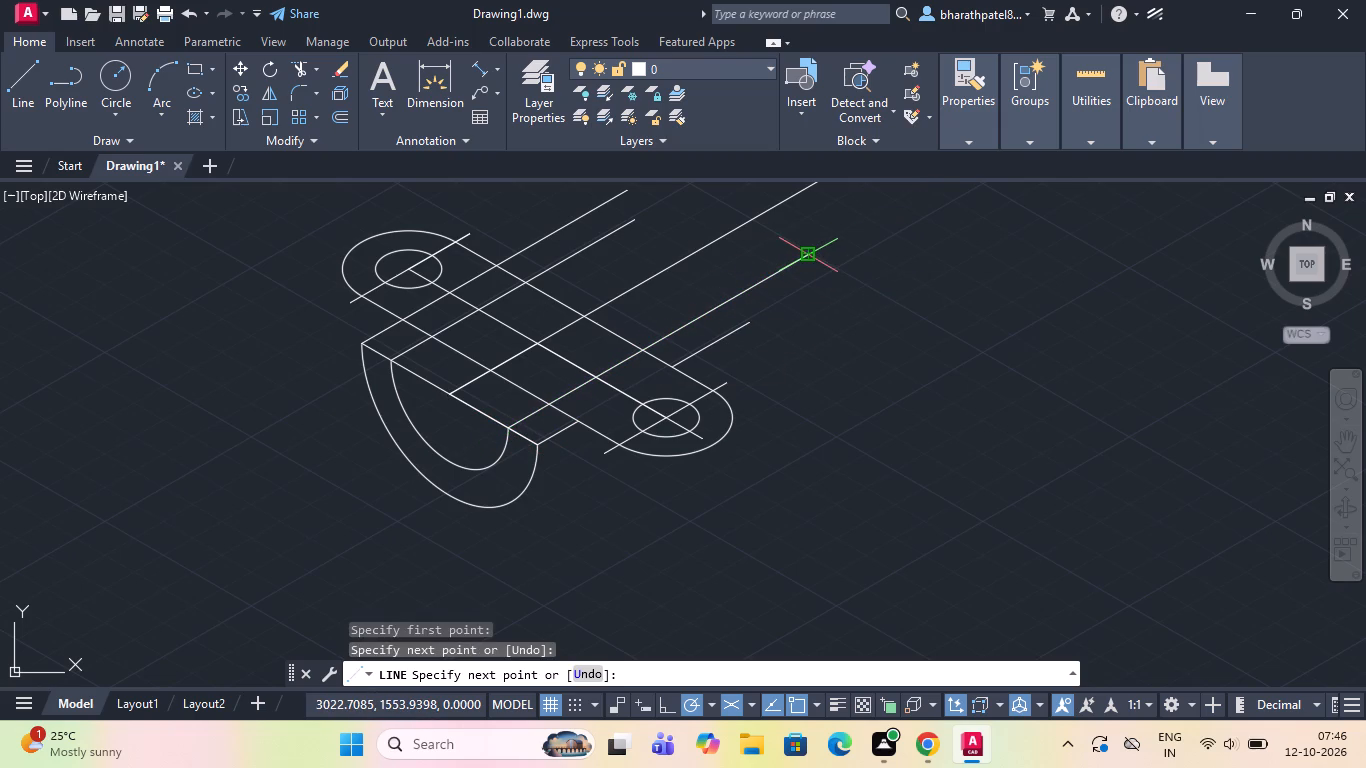
pyautogui.press('Escape')
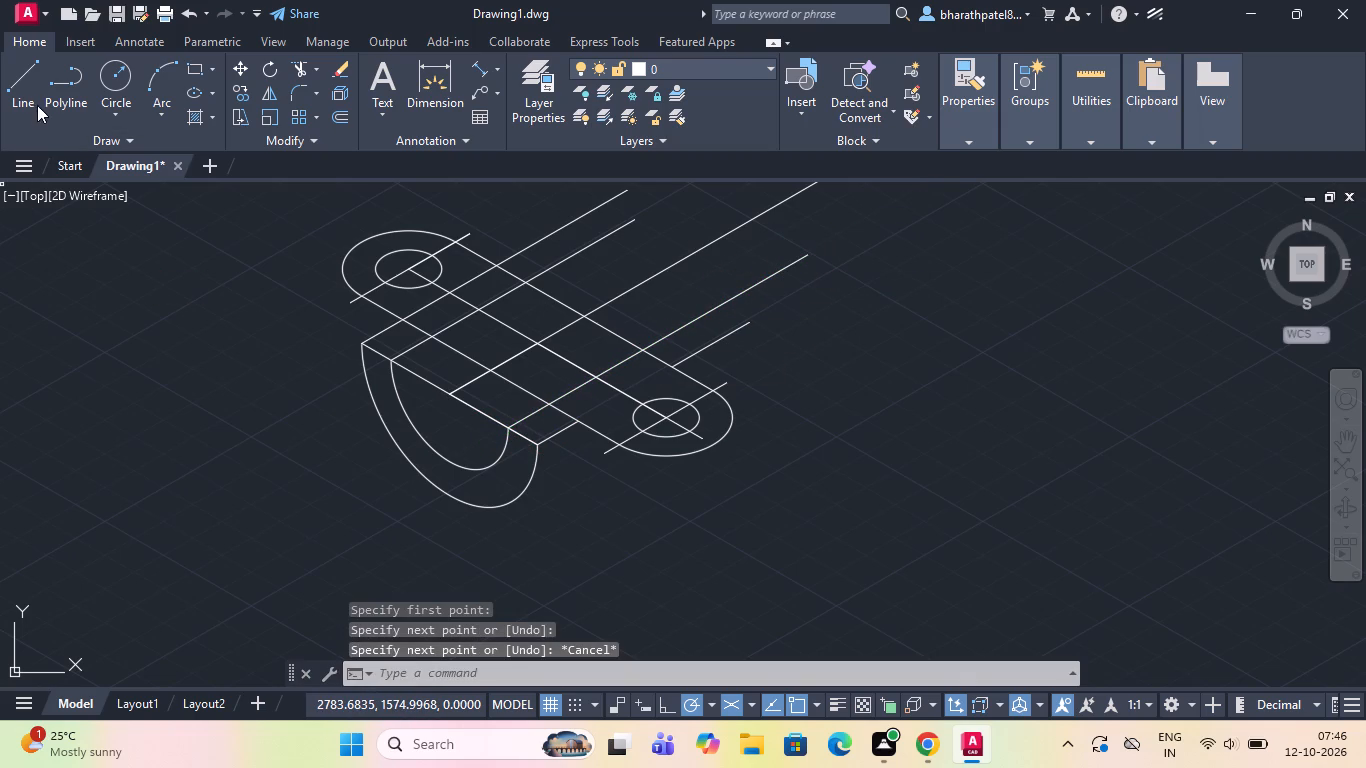
pyautogui.click(17, 85)
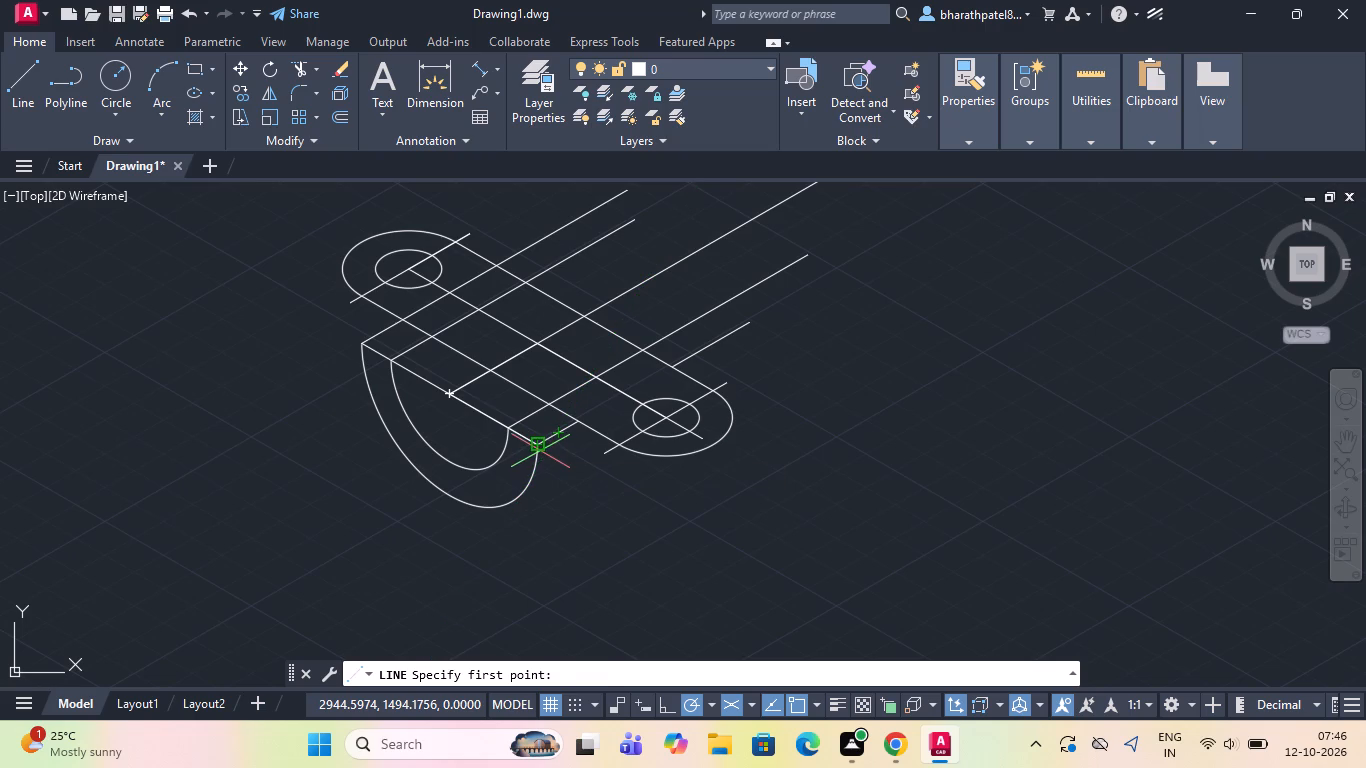
pyautogui.click(538, 443)
pyautogui.click(814, 285)
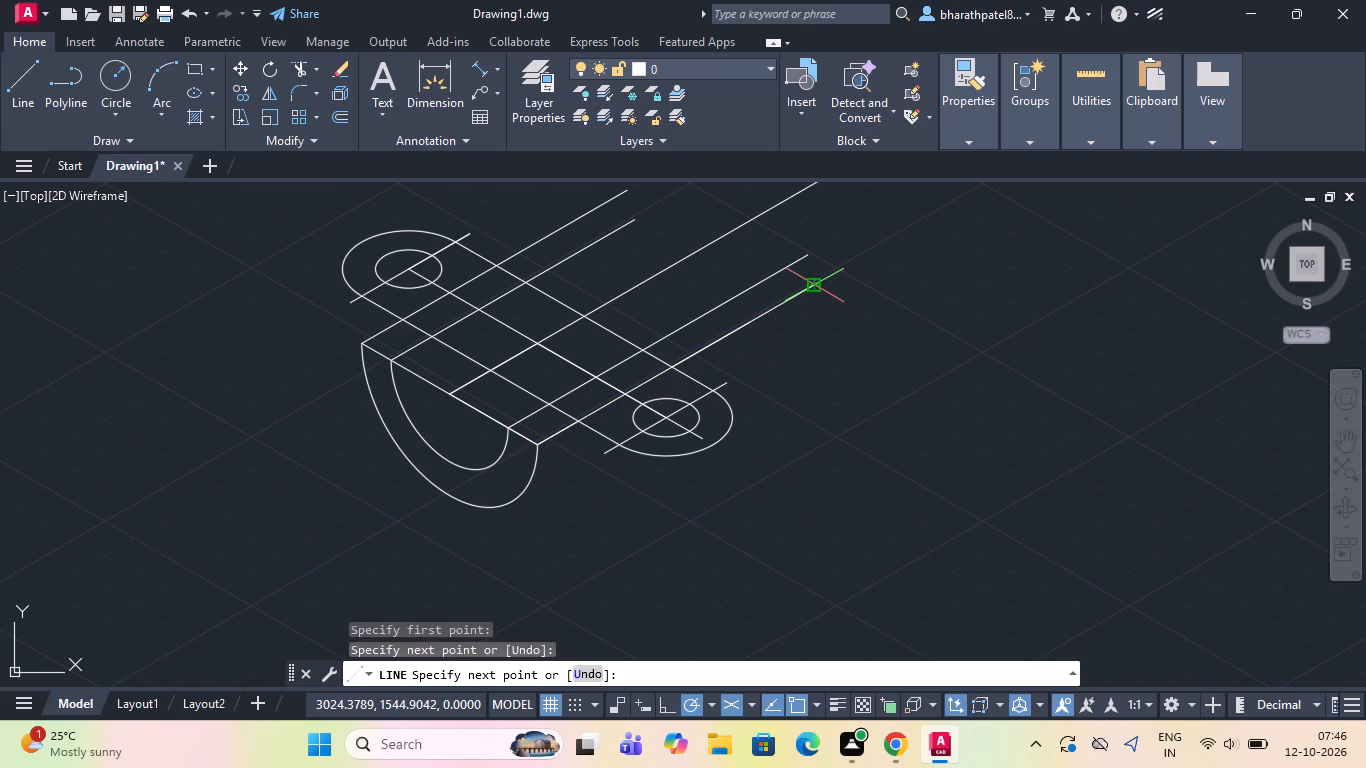
pyautogui.press('Escape')
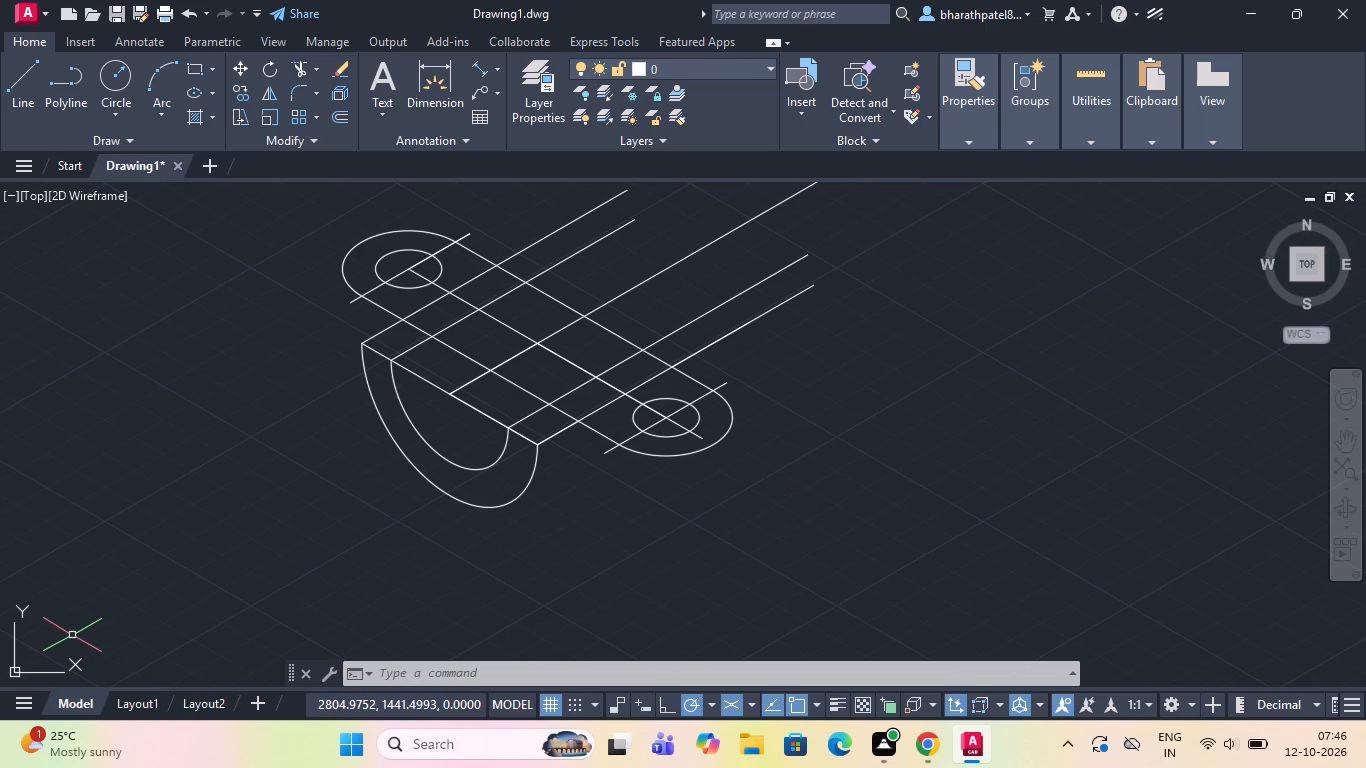
# Draw a 30-unit line at 270° straight down from the centre of the 330° end's isocircles.
pyautogui.click(9, 91)
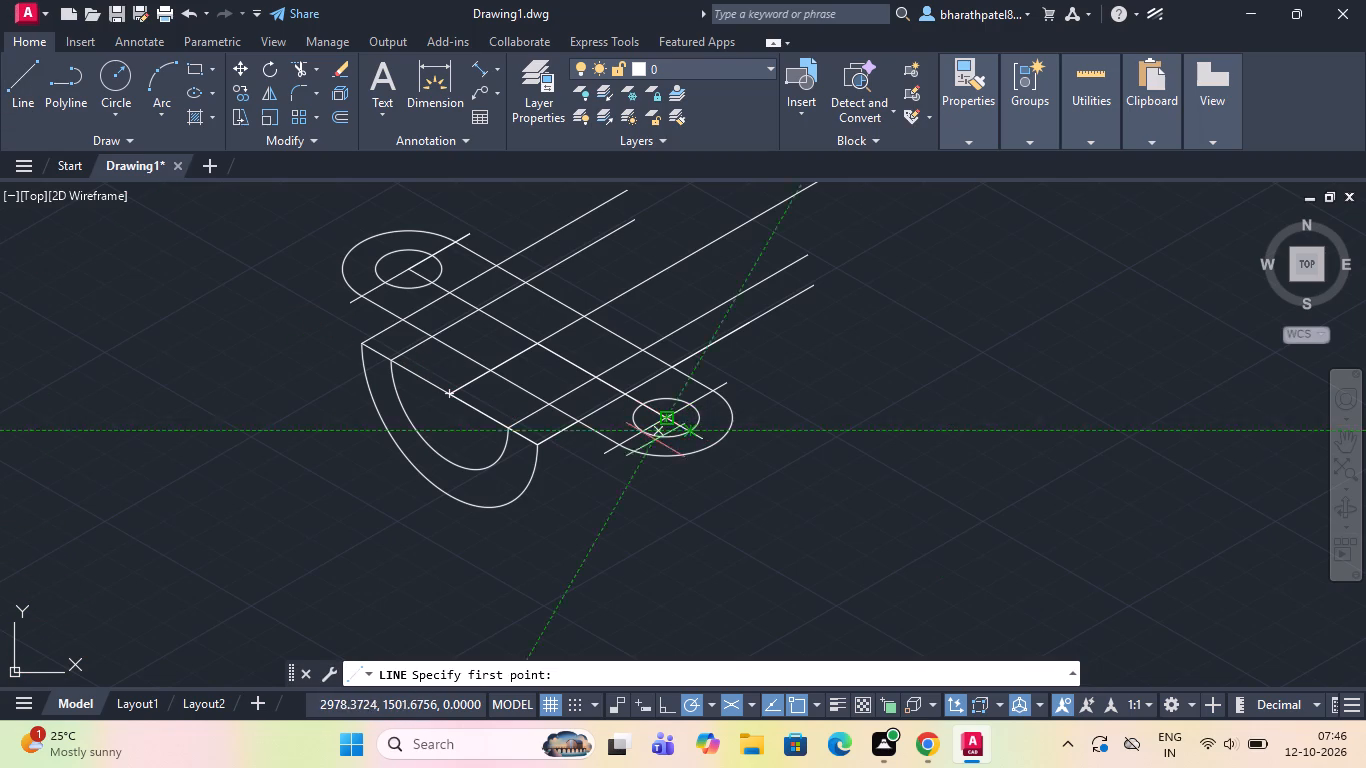
pyautogui.scroll(4, 650, 452)
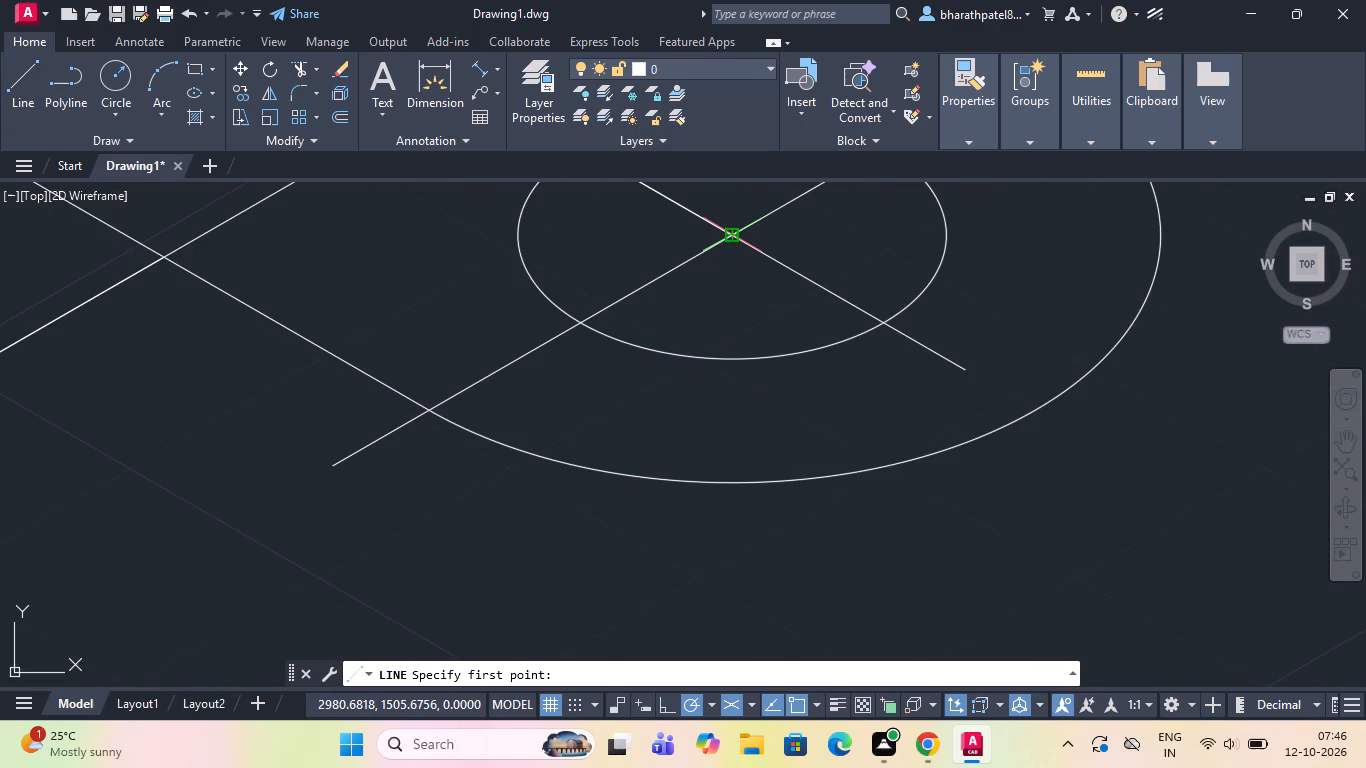
pyautogui.click(726, 237)
pyautogui.scroll(-4, 726, 237)
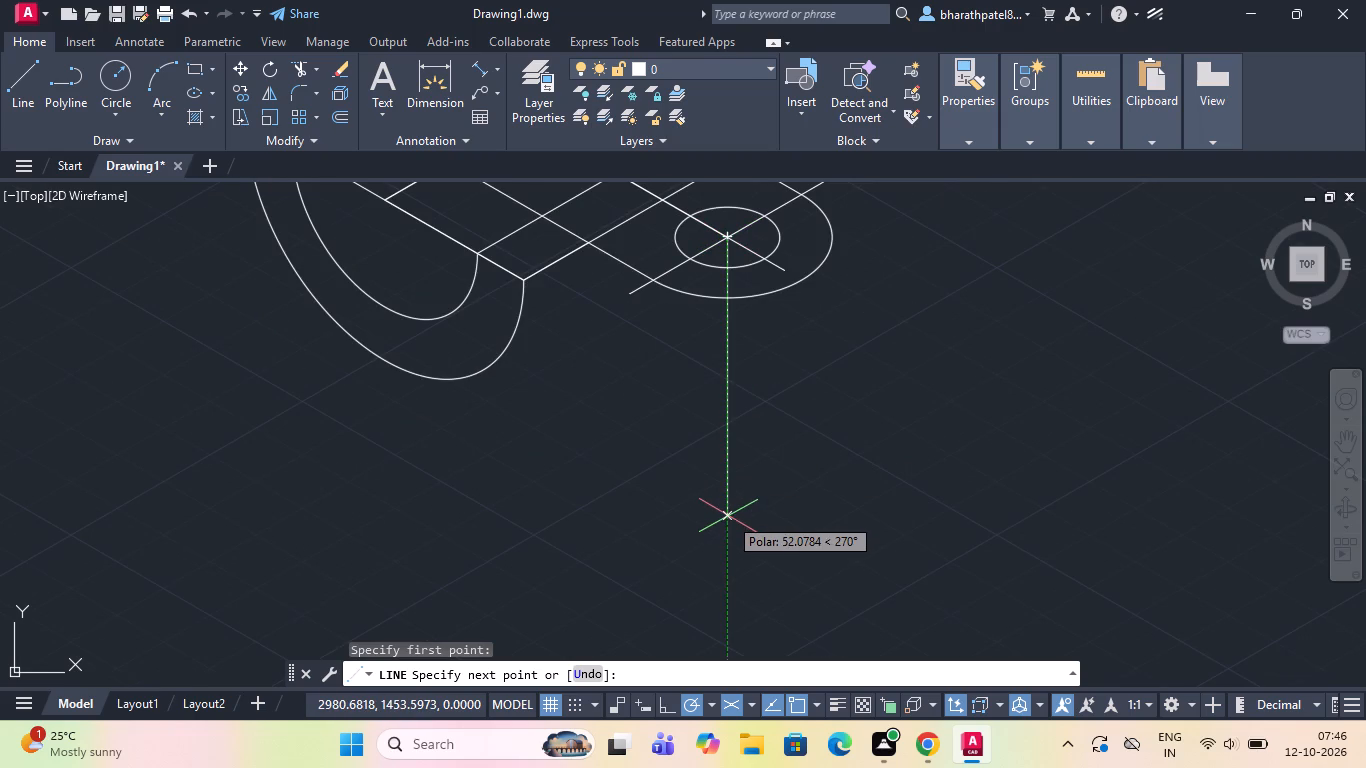
pyautogui.write('30')
pyautogui.press('Return')
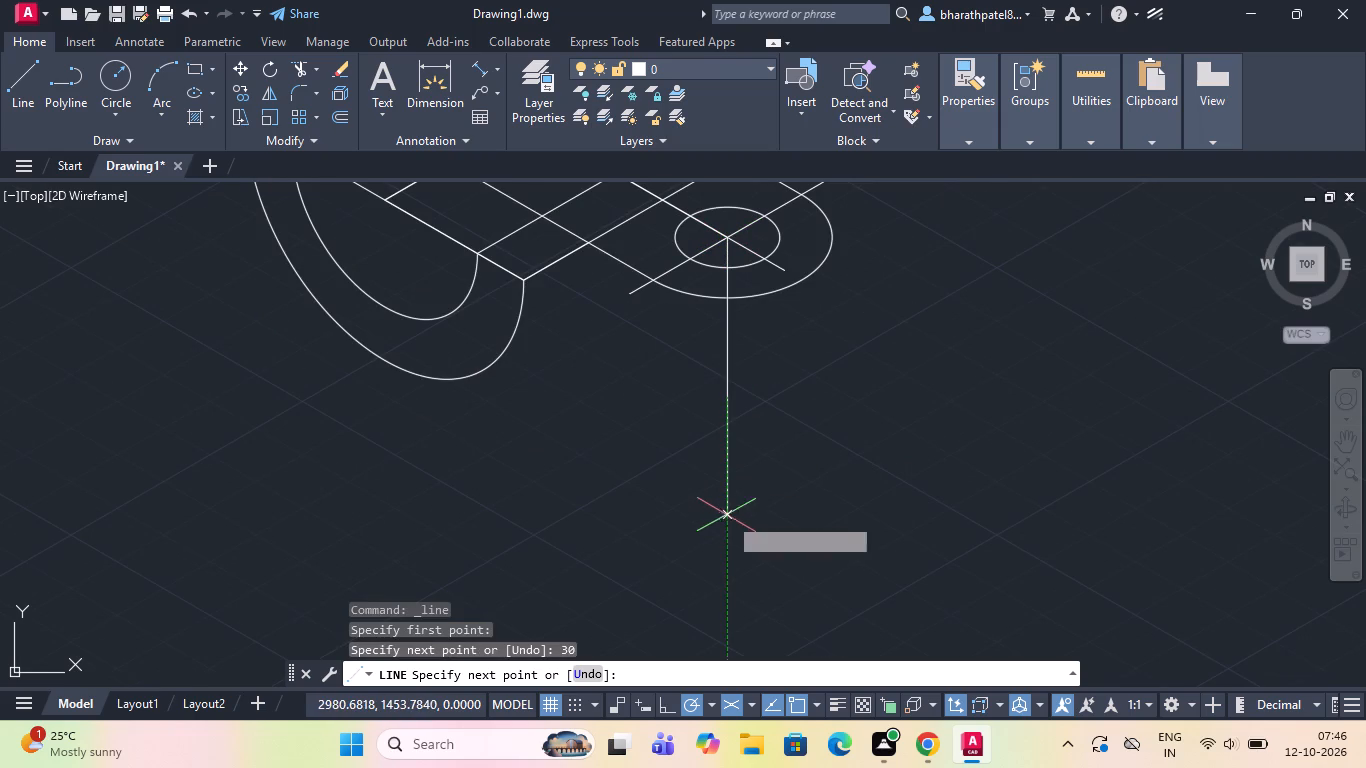
pyautogui.press('Escape')
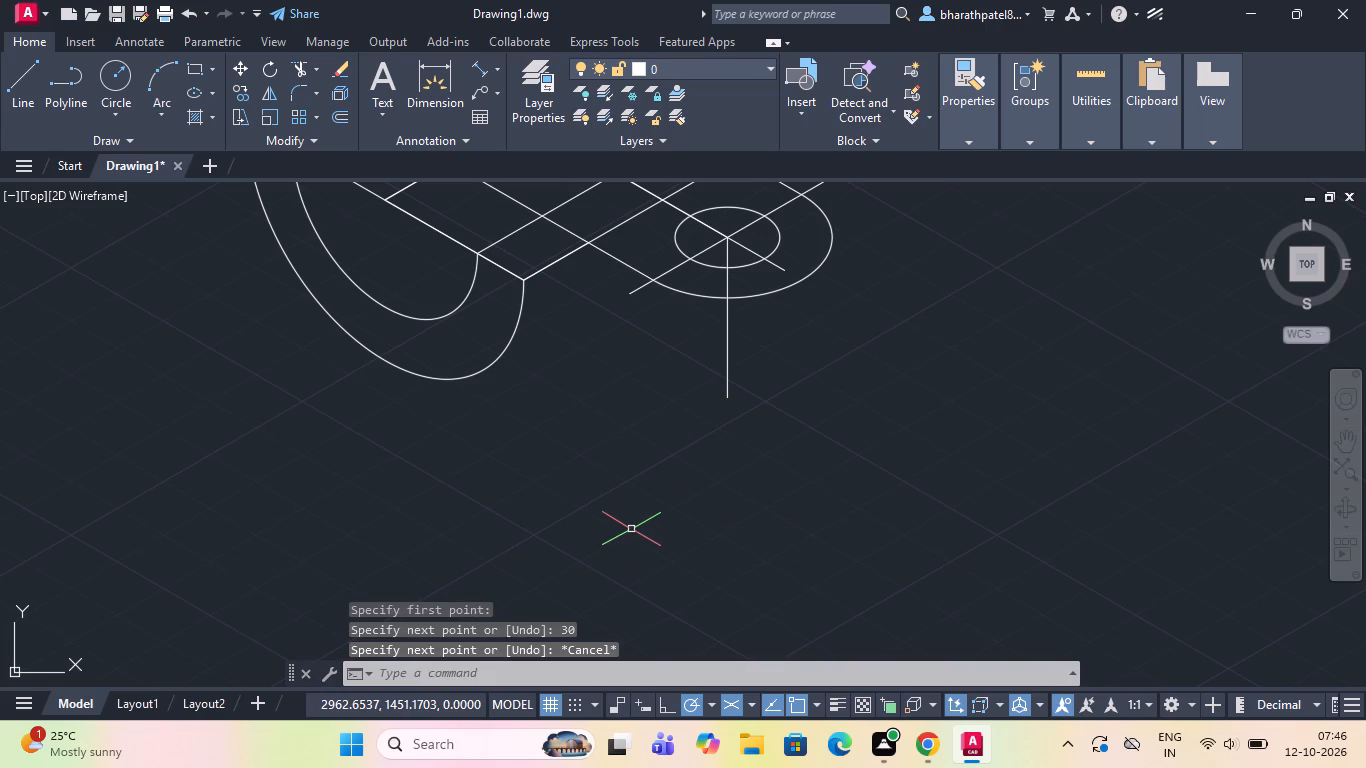
# Draw a top-isoplane isocircle of radius 16 centred on the lower end of the 30-unit vertical line.
pyautogui.press('e')
pyautogui.press('l')
pyautogui.press('l')
pyautogui.press('Return')
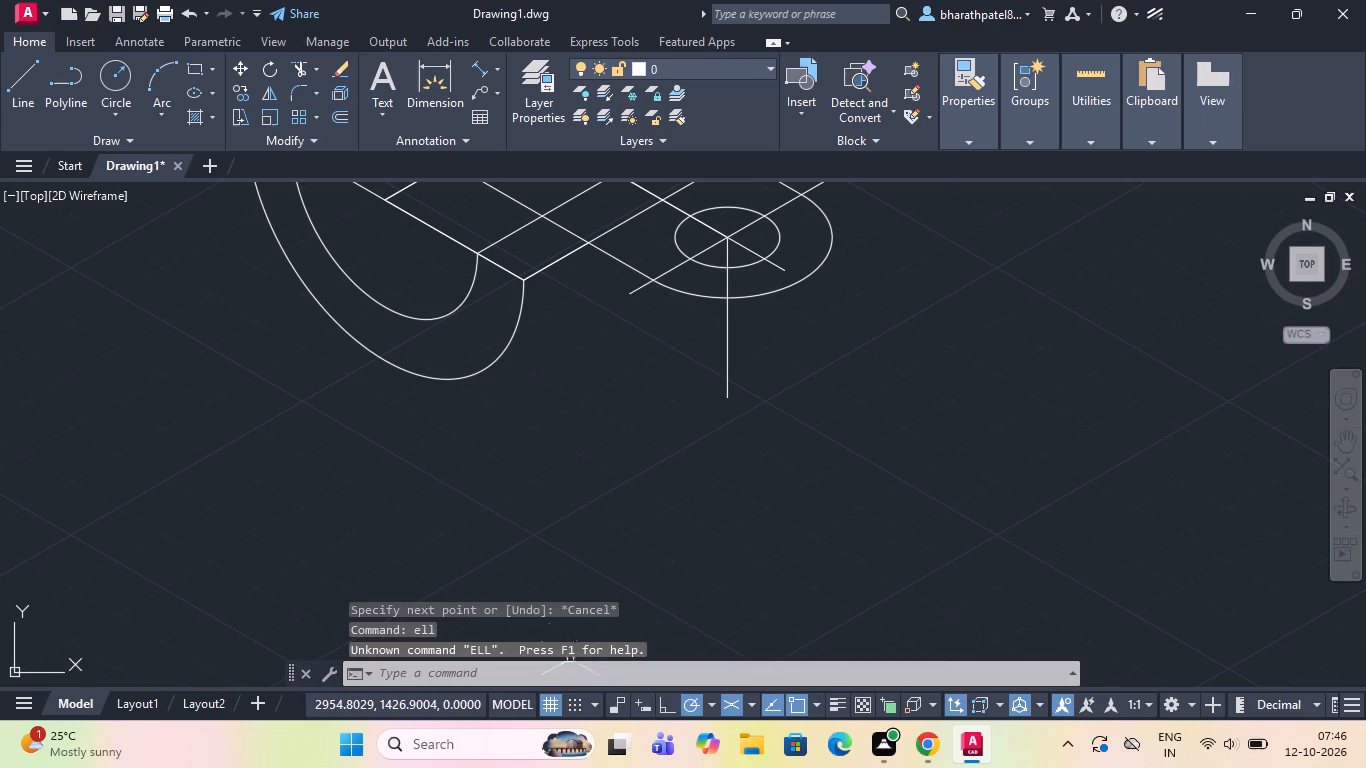
pyautogui.write('ell')
pyautogui.press('Return')
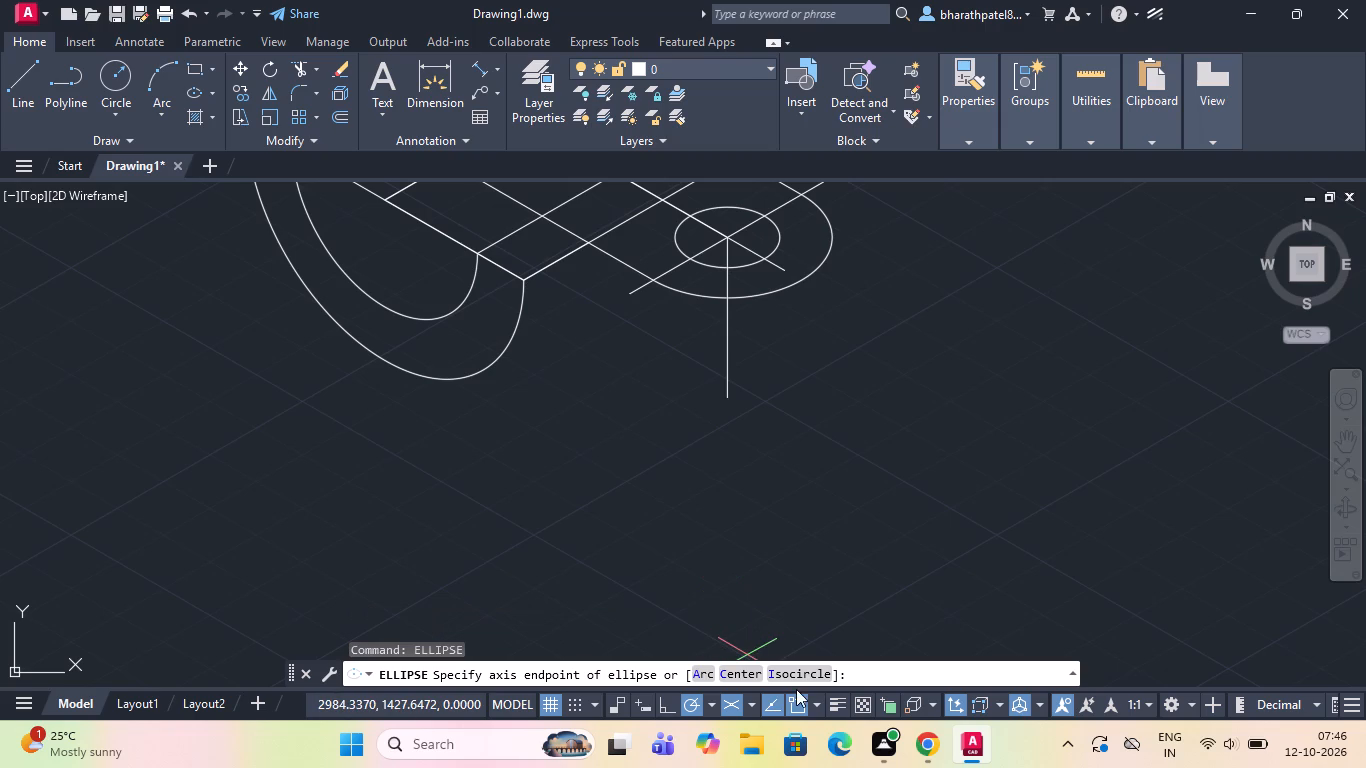
pyautogui.click(794, 674)
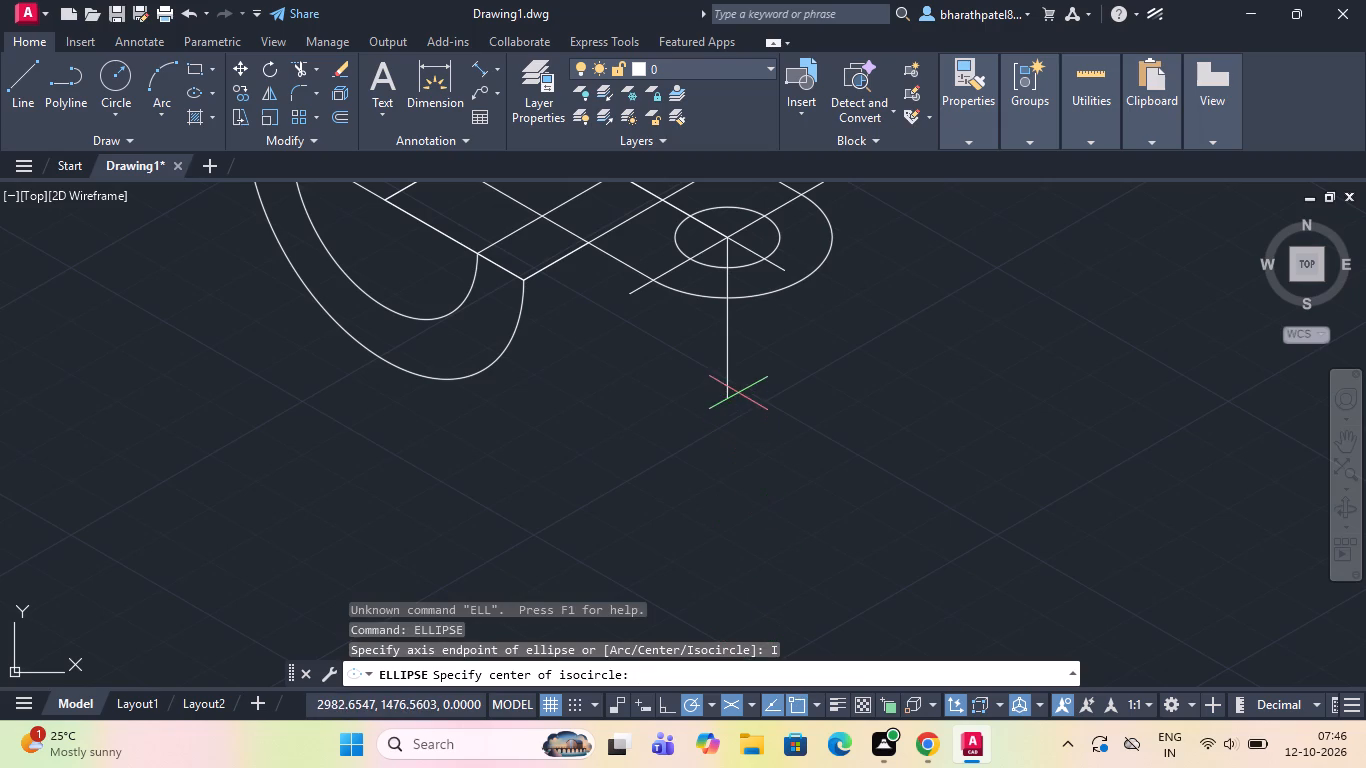
pyautogui.click(719, 399)
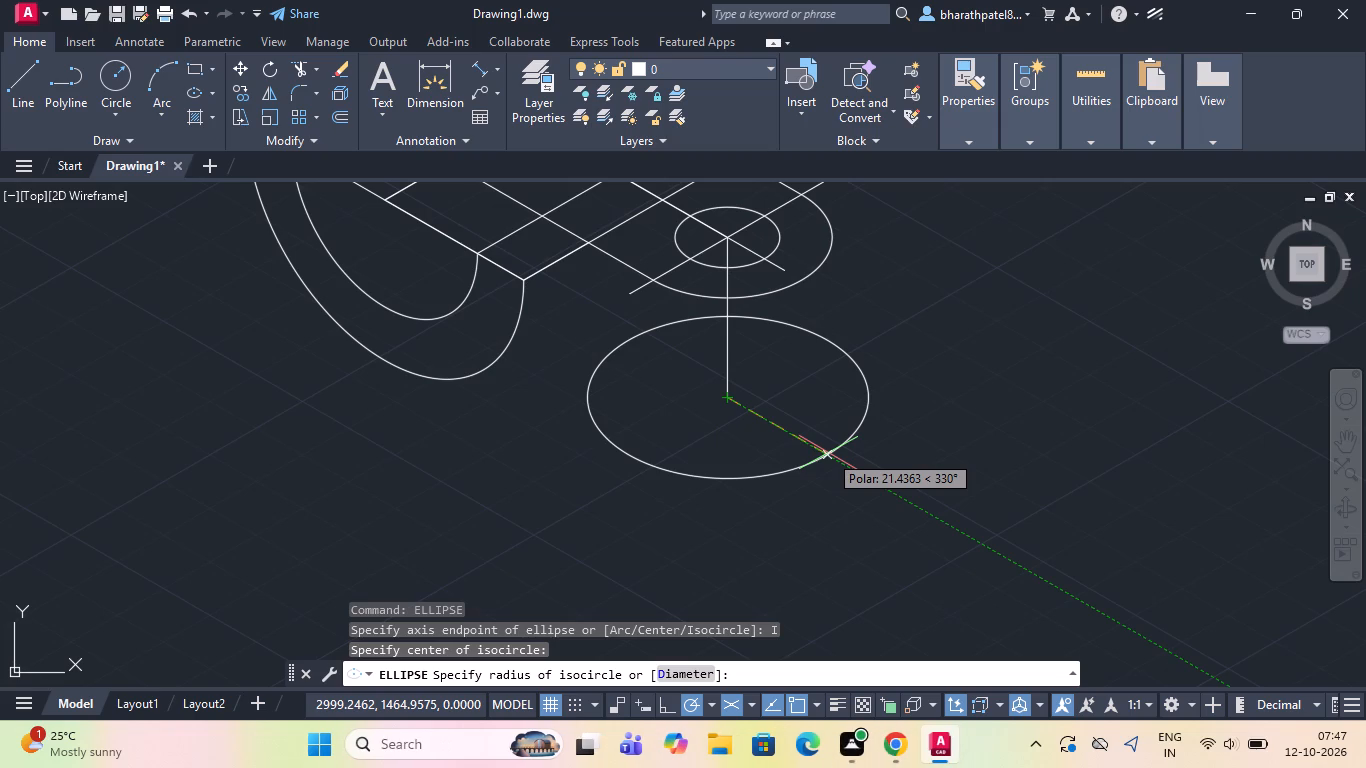
pyautogui.press('1')
pyautogui.press('6')
pyautogui.press('Return')
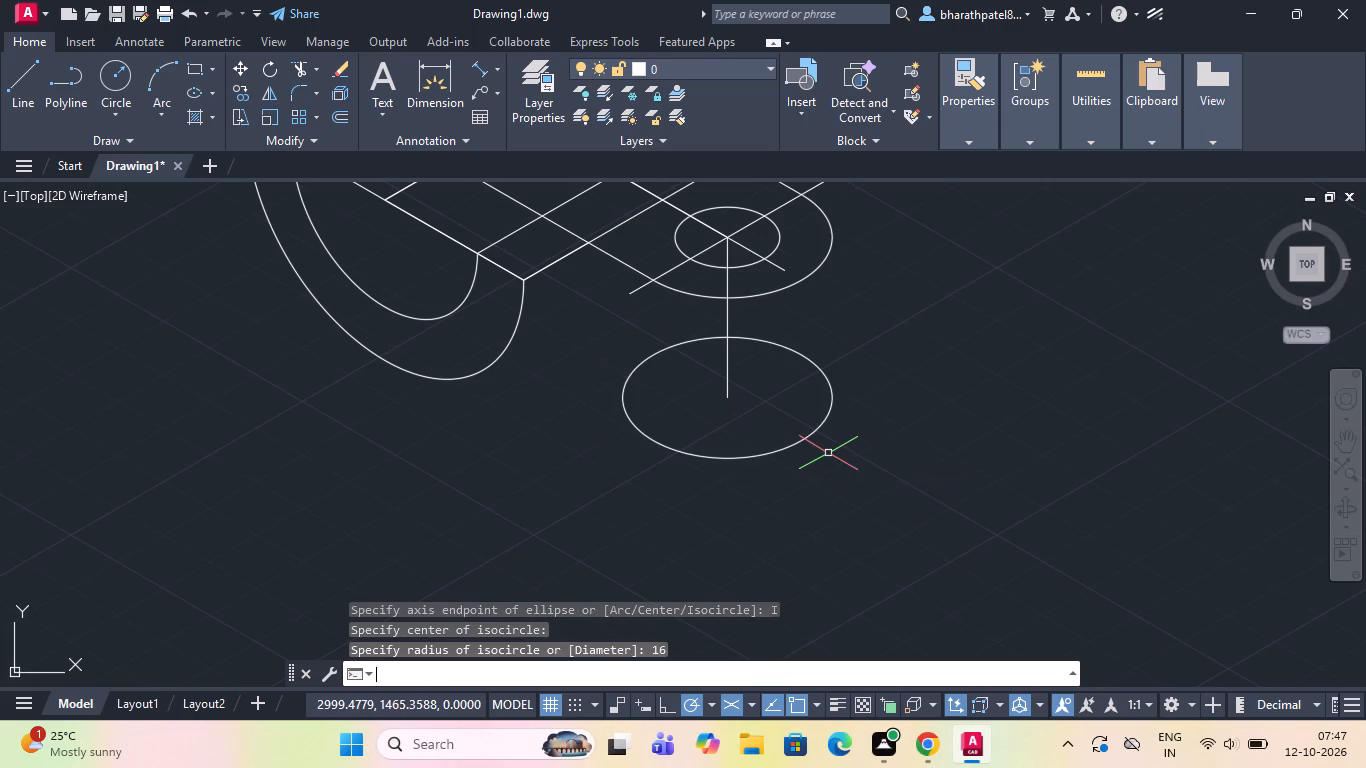
# Draw a side line from the outer edge of the 330° end's rounded plate down to the radius-16 isocircle's 0° extreme.
pyautogui.scroll(-1, 815, 454)
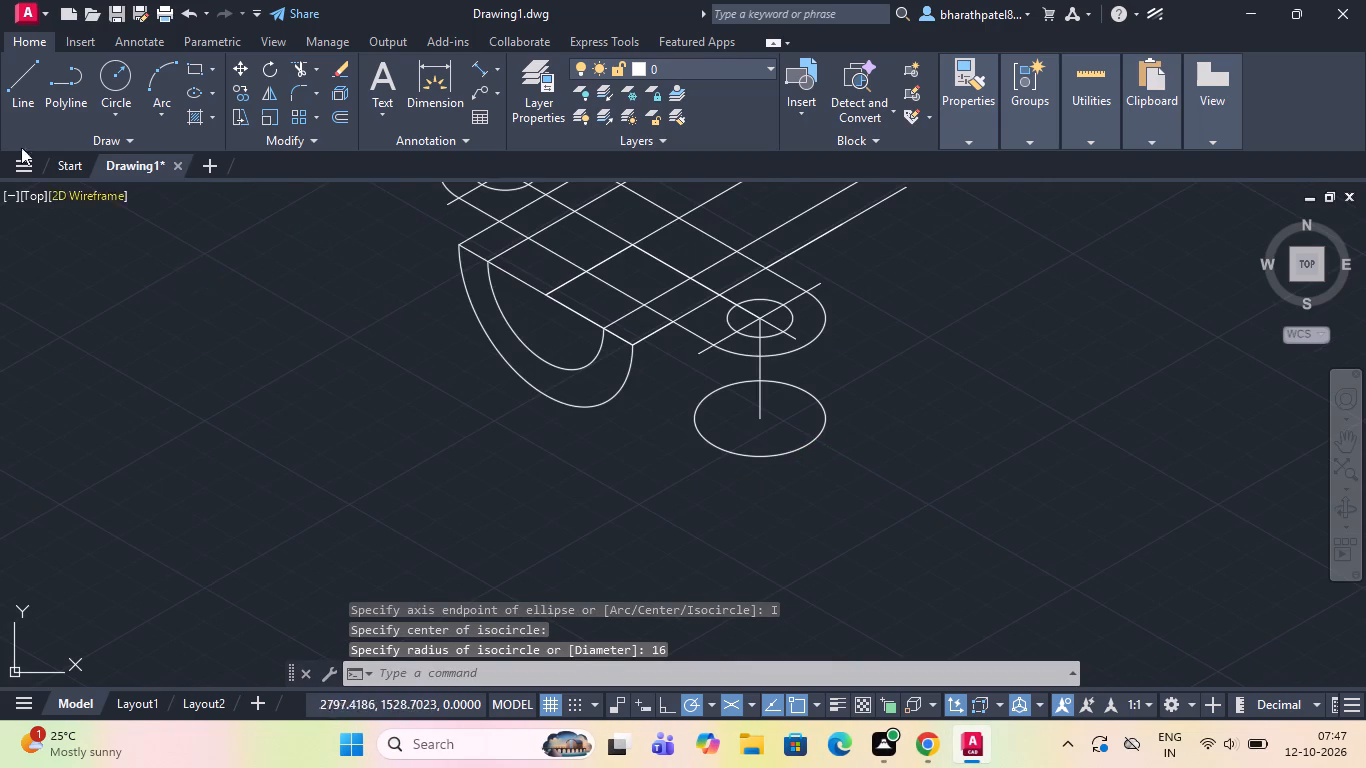
pyautogui.click(14, 90)
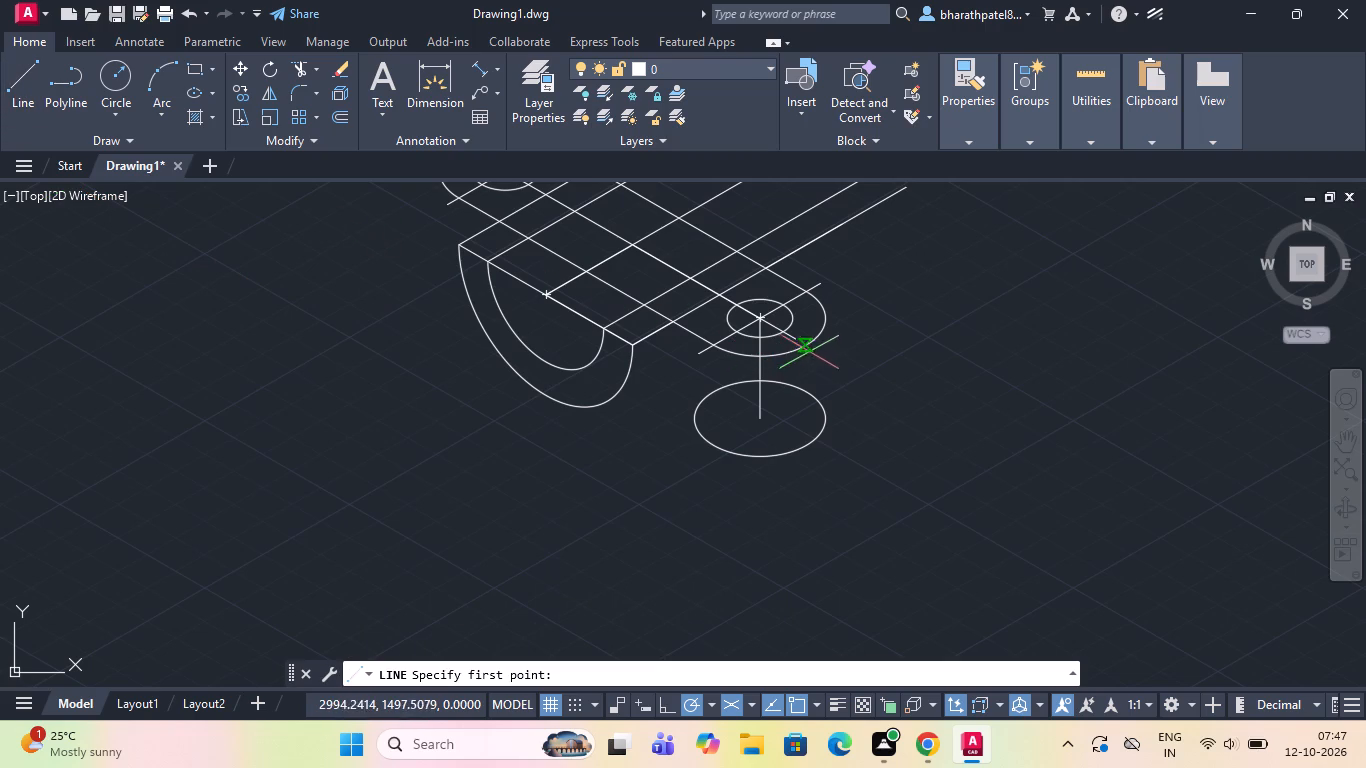
pyautogui.click(818, 336)
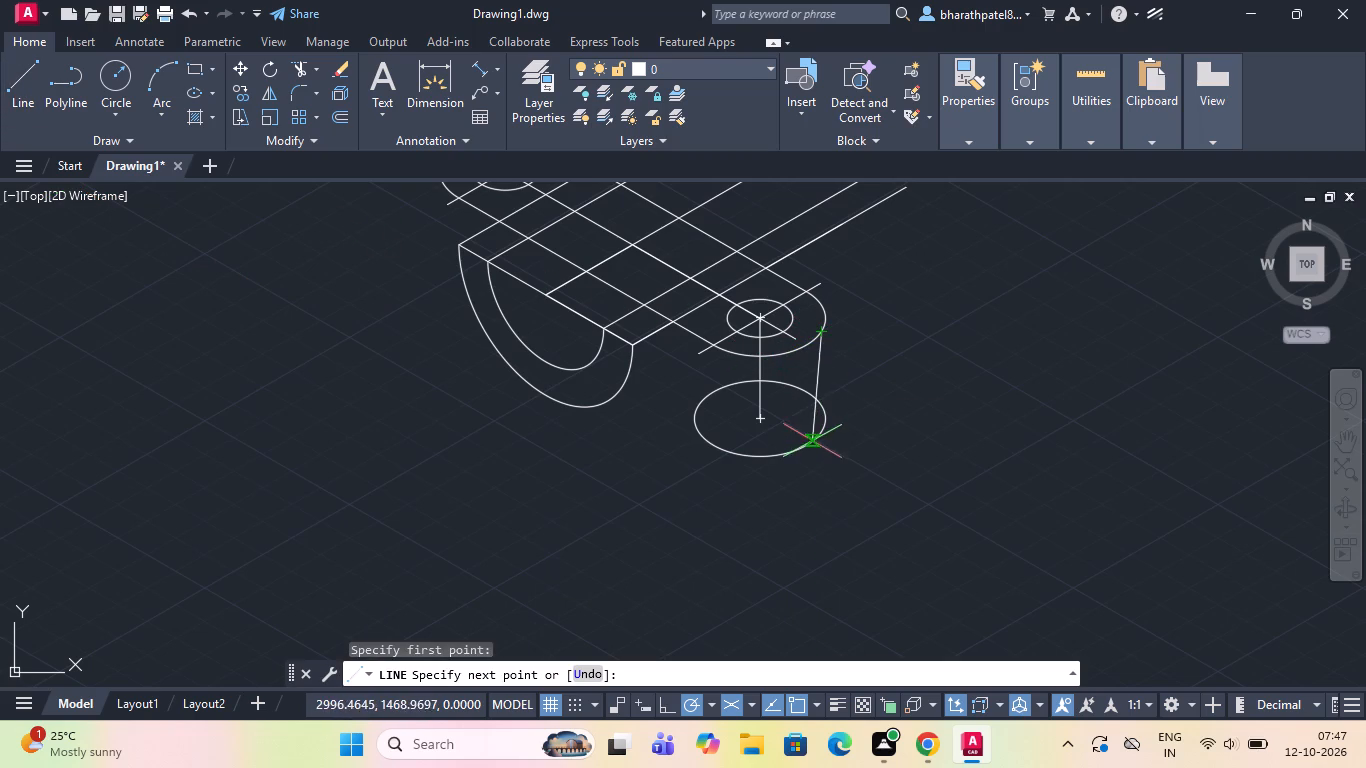
pyautogui.scroll(2, 829, 426)
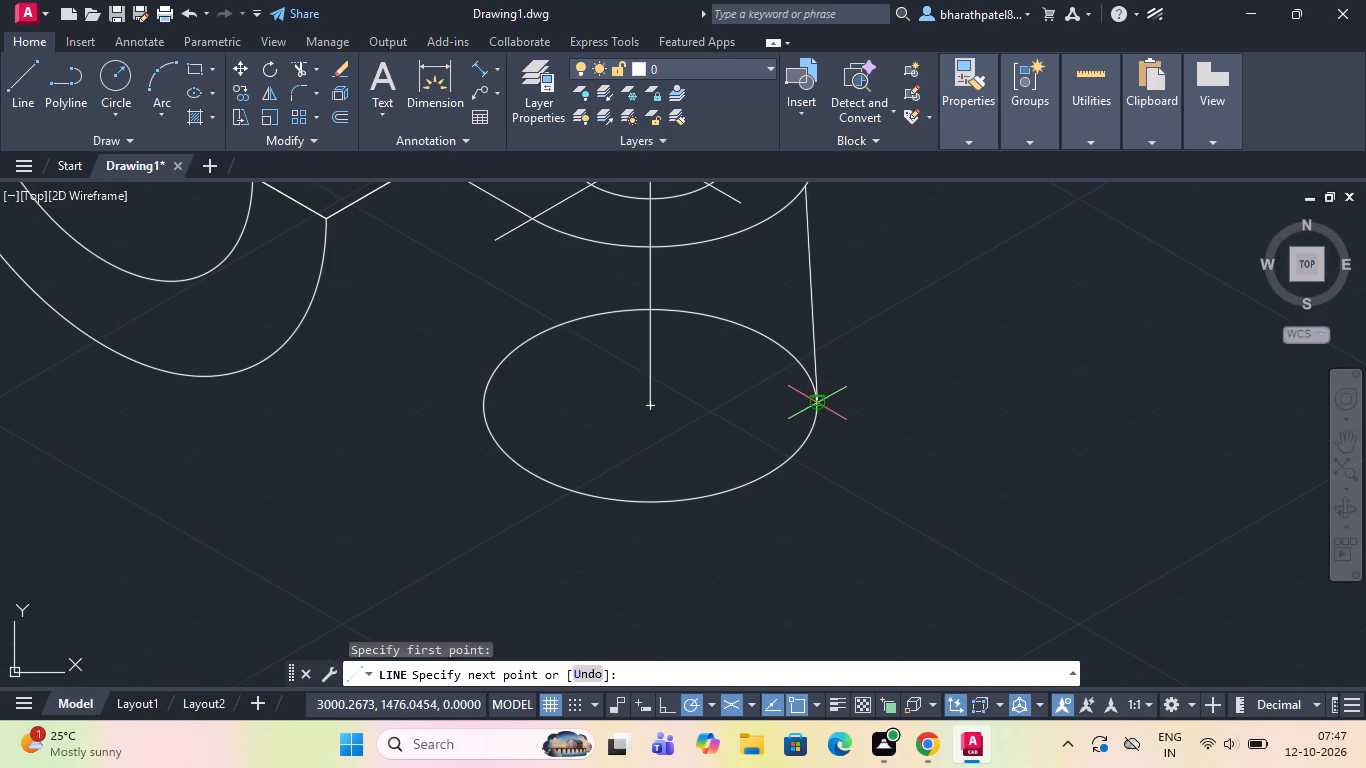
pyautogui.click(815, 408)
pyautogui.press('Escape')
pyautogui.scroll(-1, 848, 485)
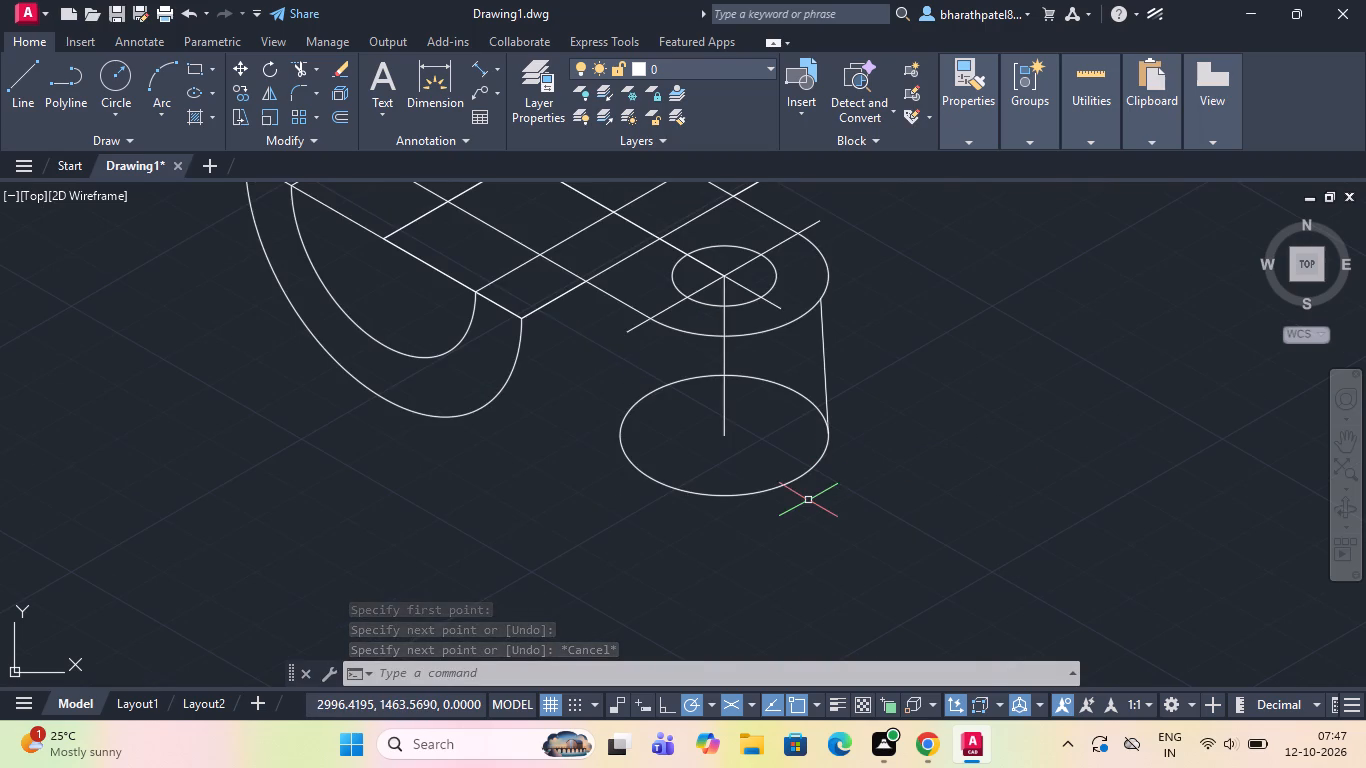
pyautogui.scroll(-1, 808, 500)
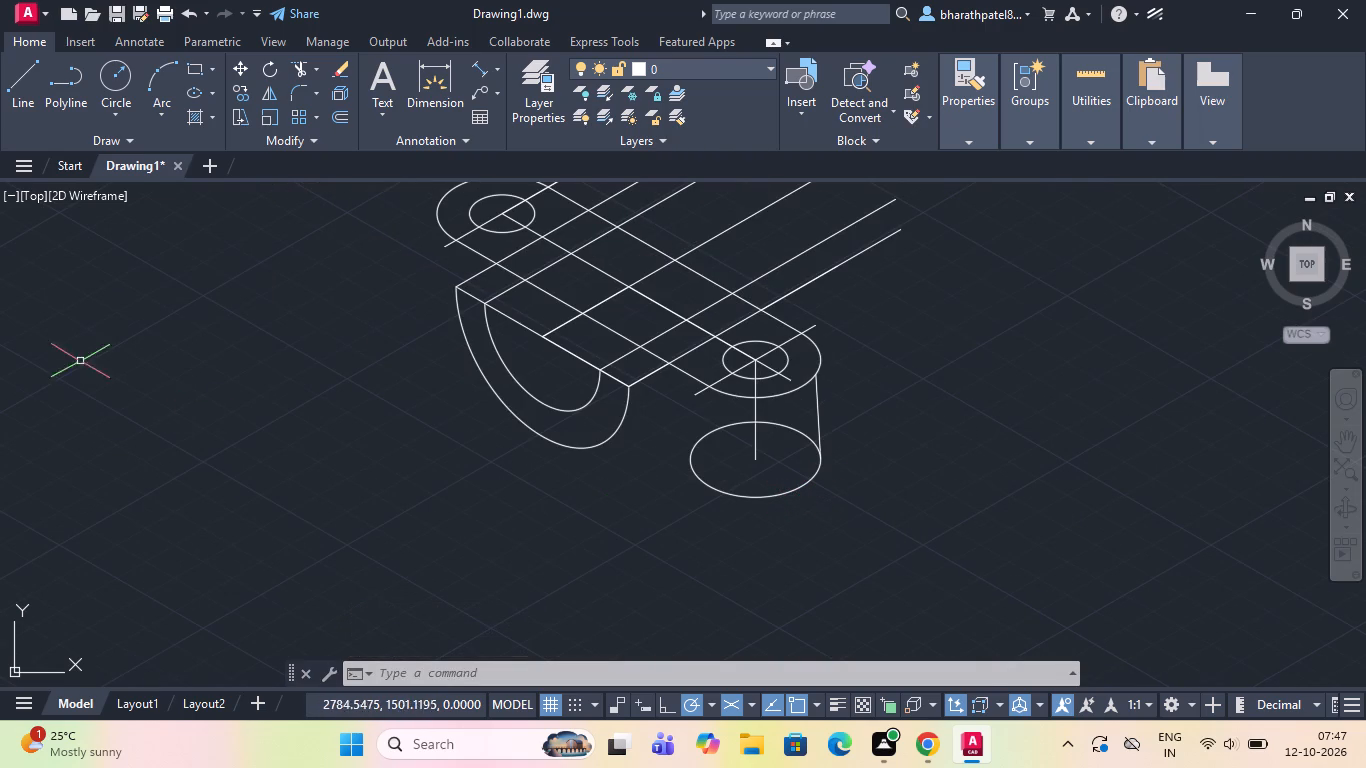
# Draw a line at 210° from the centre of the lower radius-16 isocircle, extending past the isocircle's edge.
pyautogui.click(15, 100)
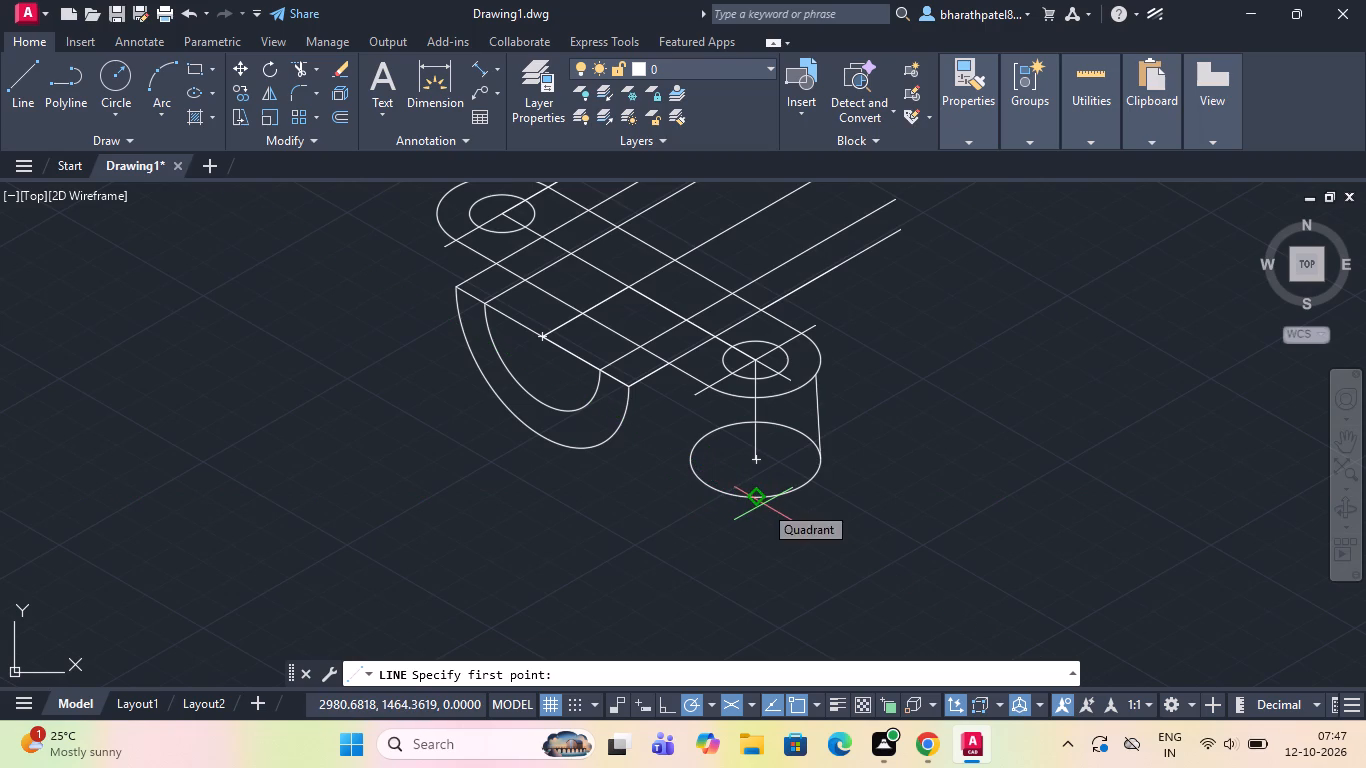
pyautogui.press('Escape')
pyautogui.click(9, 82)
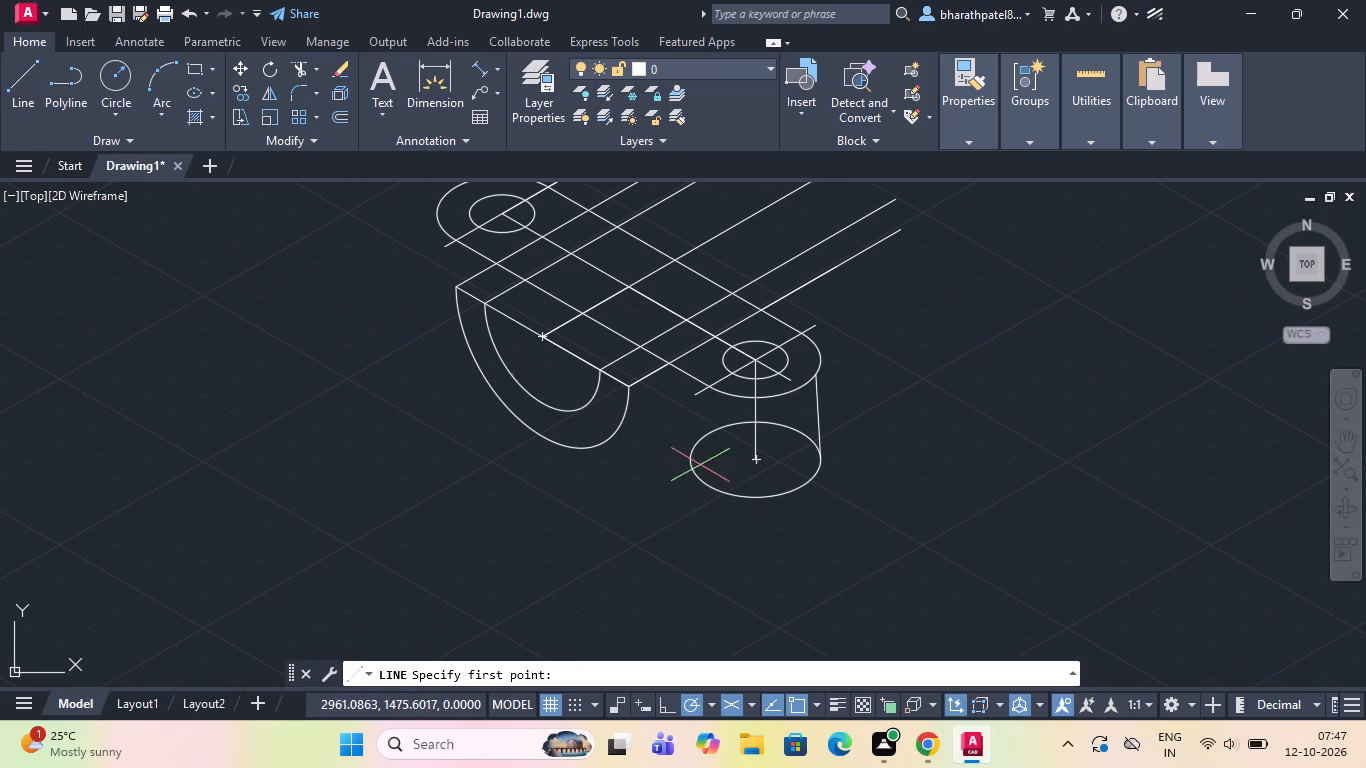
pyautogui.moveTo(760, 454); pyautogui.dragTo(759, 455)
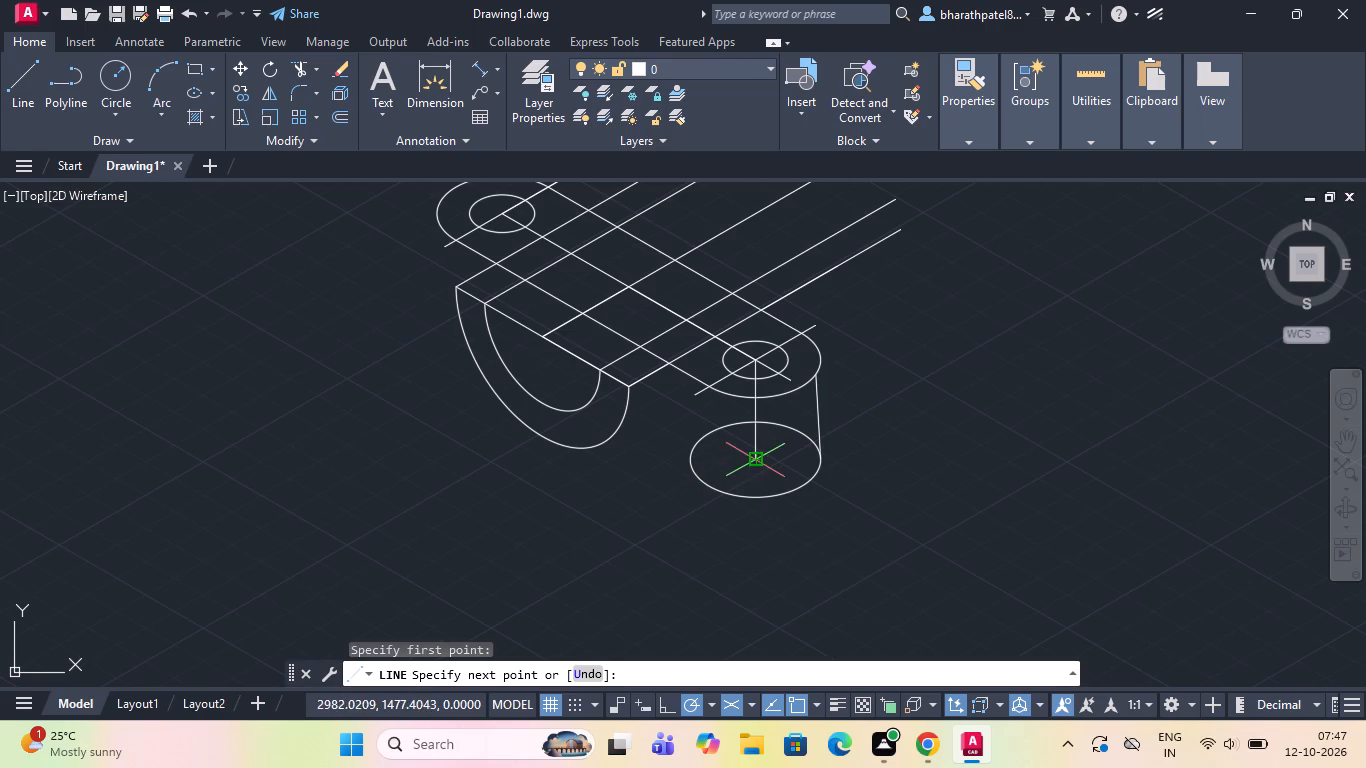
pyautogui.moveTo(759, 455); pyautogui.dragTo(748, 464)
pyautogui.click(633, 523)
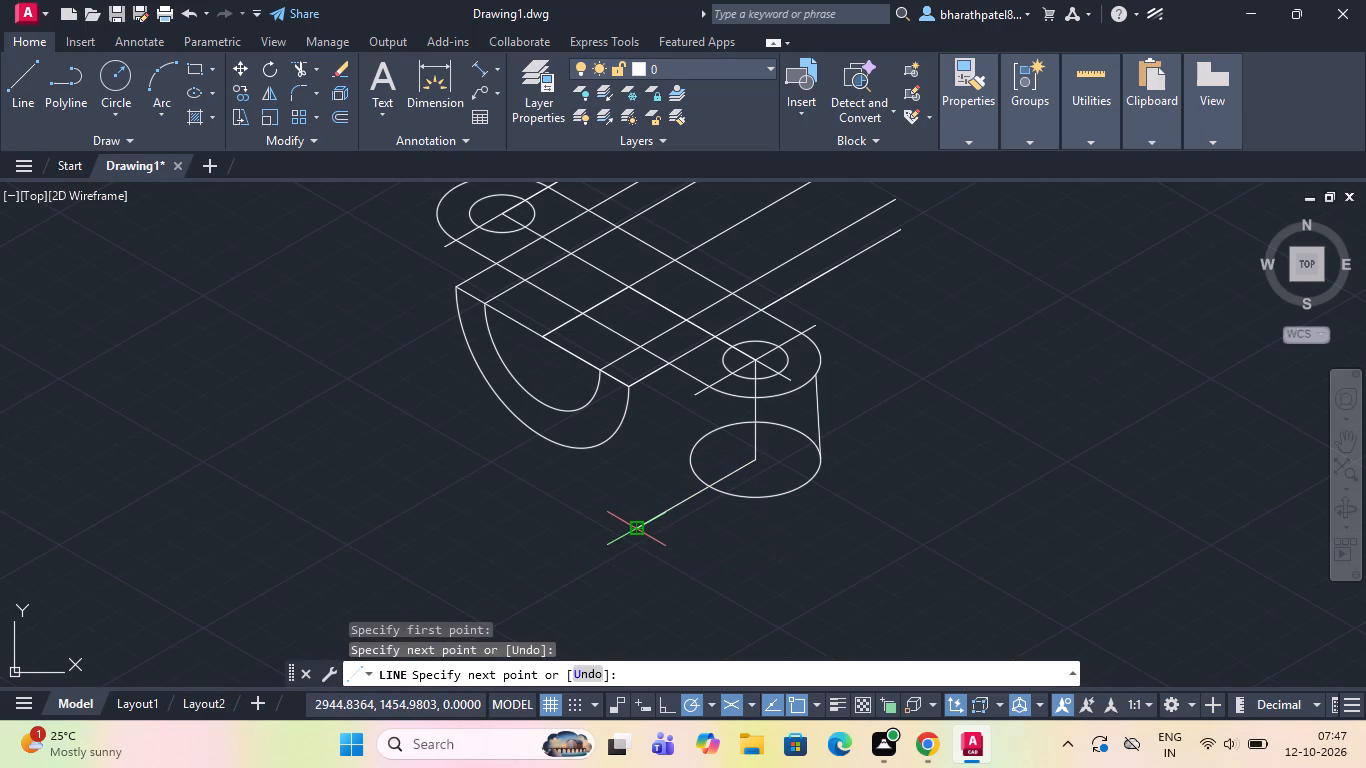
pyautogui.press('Escape')
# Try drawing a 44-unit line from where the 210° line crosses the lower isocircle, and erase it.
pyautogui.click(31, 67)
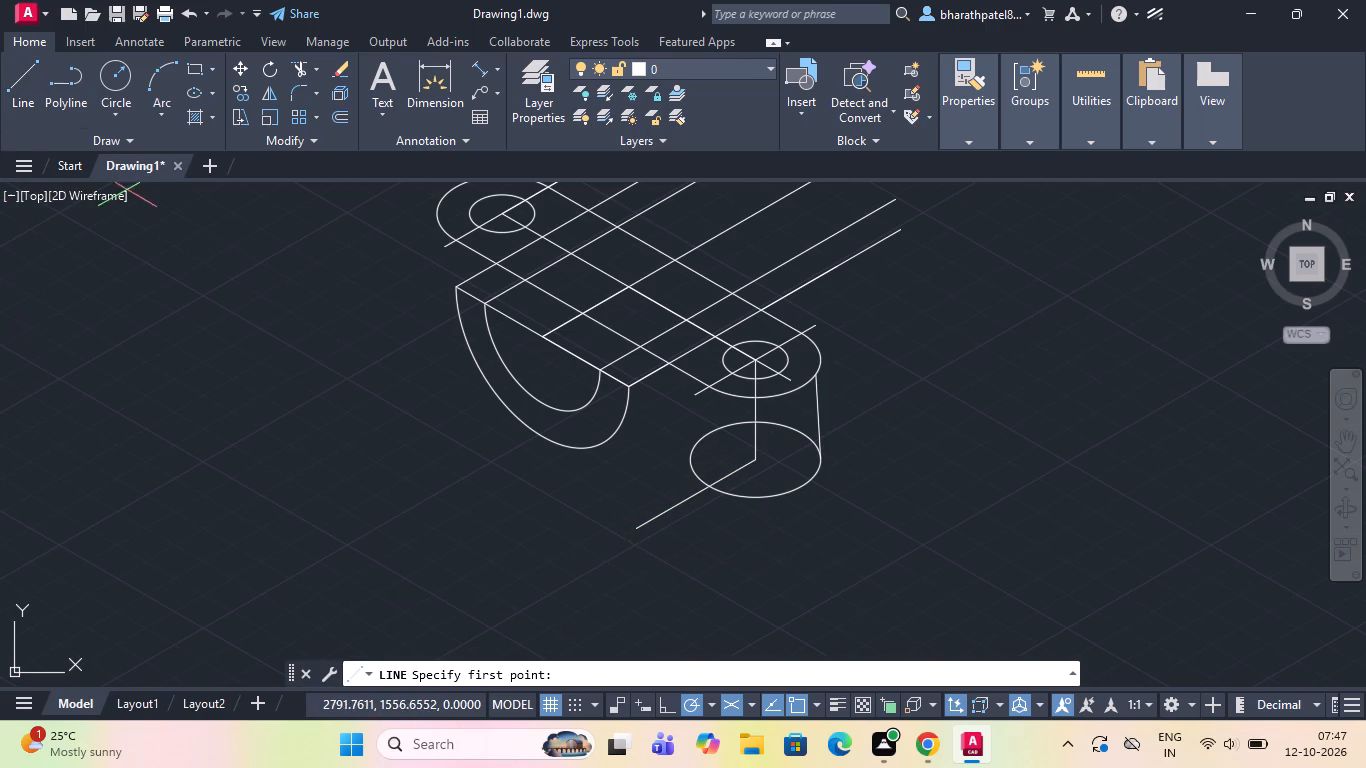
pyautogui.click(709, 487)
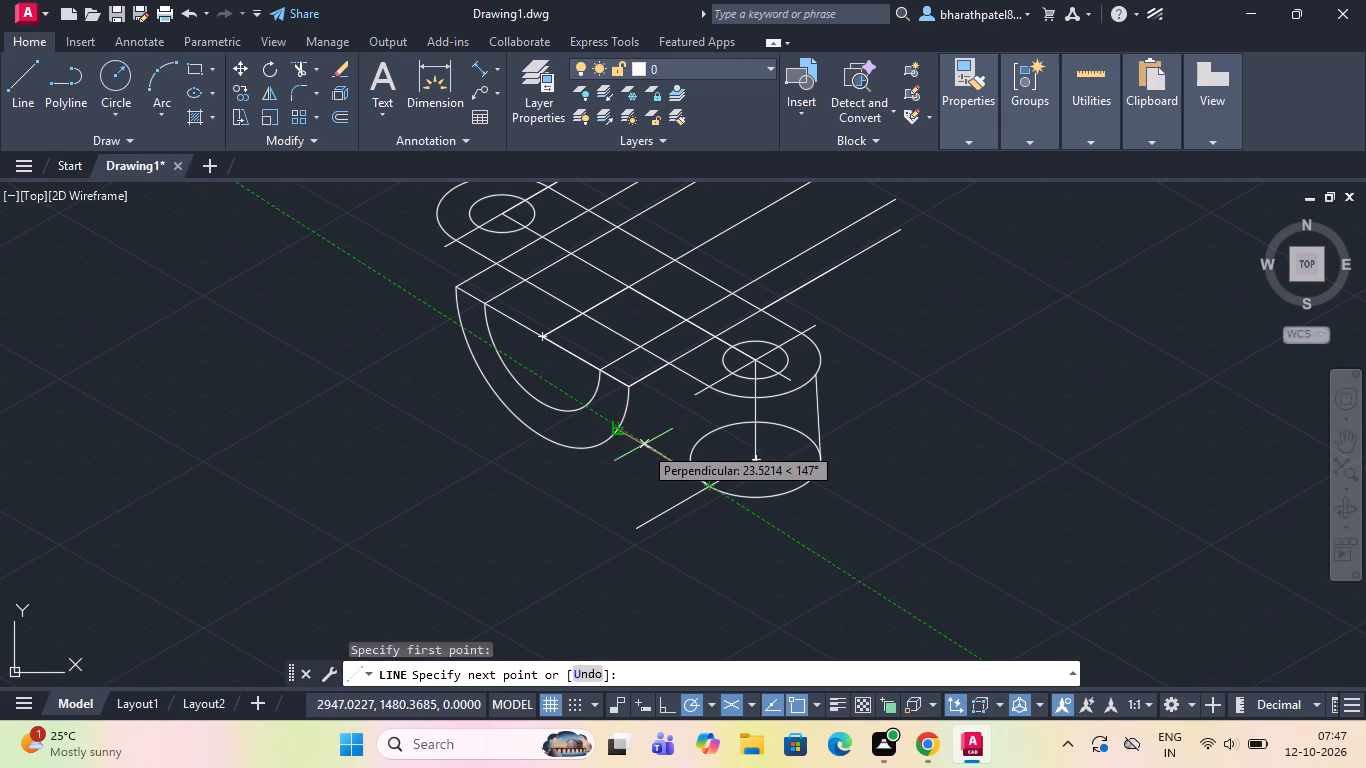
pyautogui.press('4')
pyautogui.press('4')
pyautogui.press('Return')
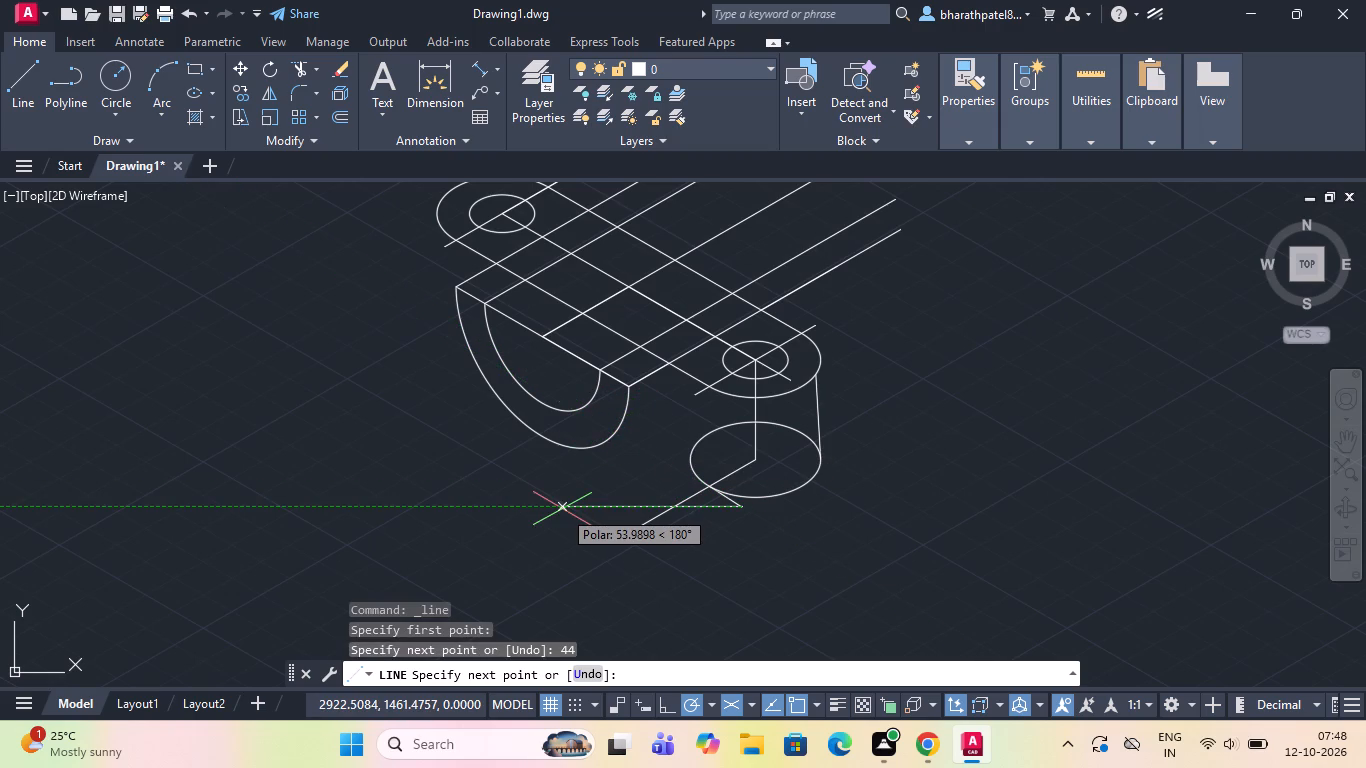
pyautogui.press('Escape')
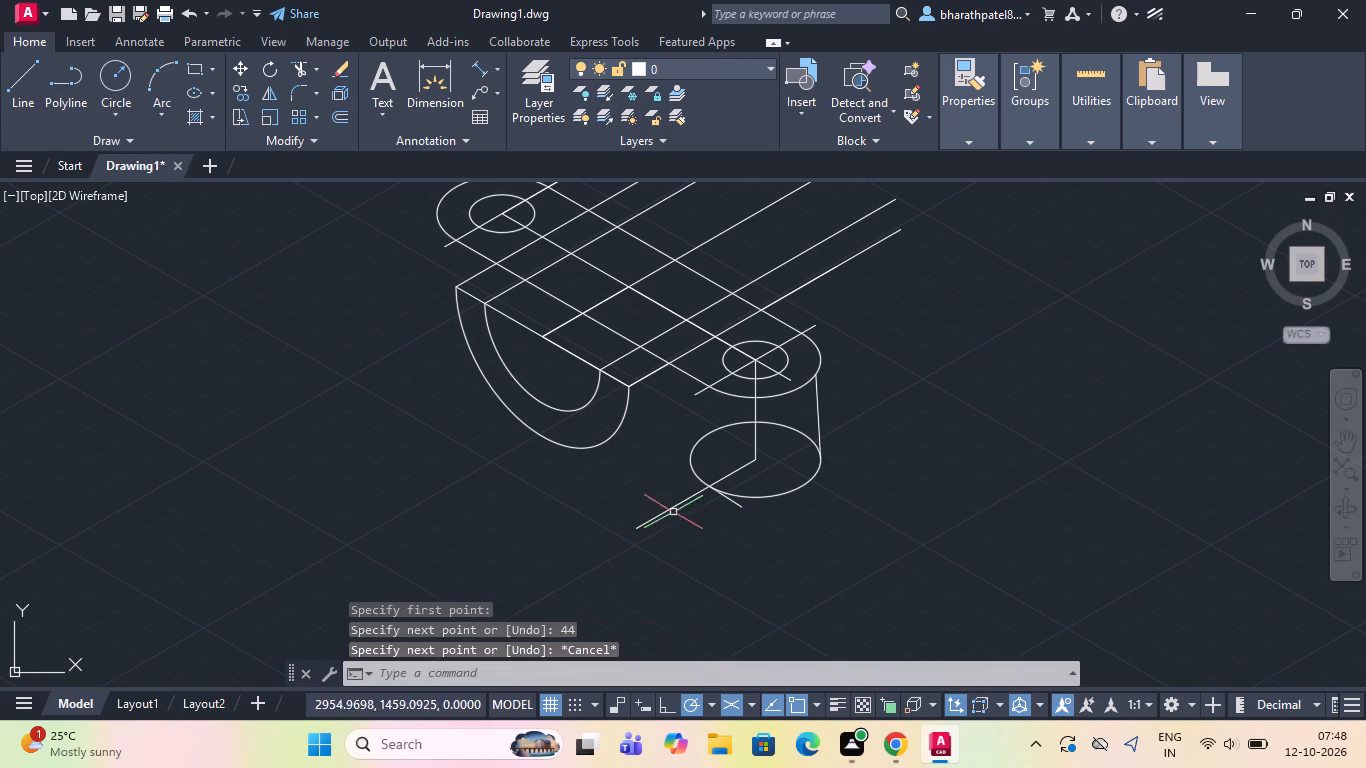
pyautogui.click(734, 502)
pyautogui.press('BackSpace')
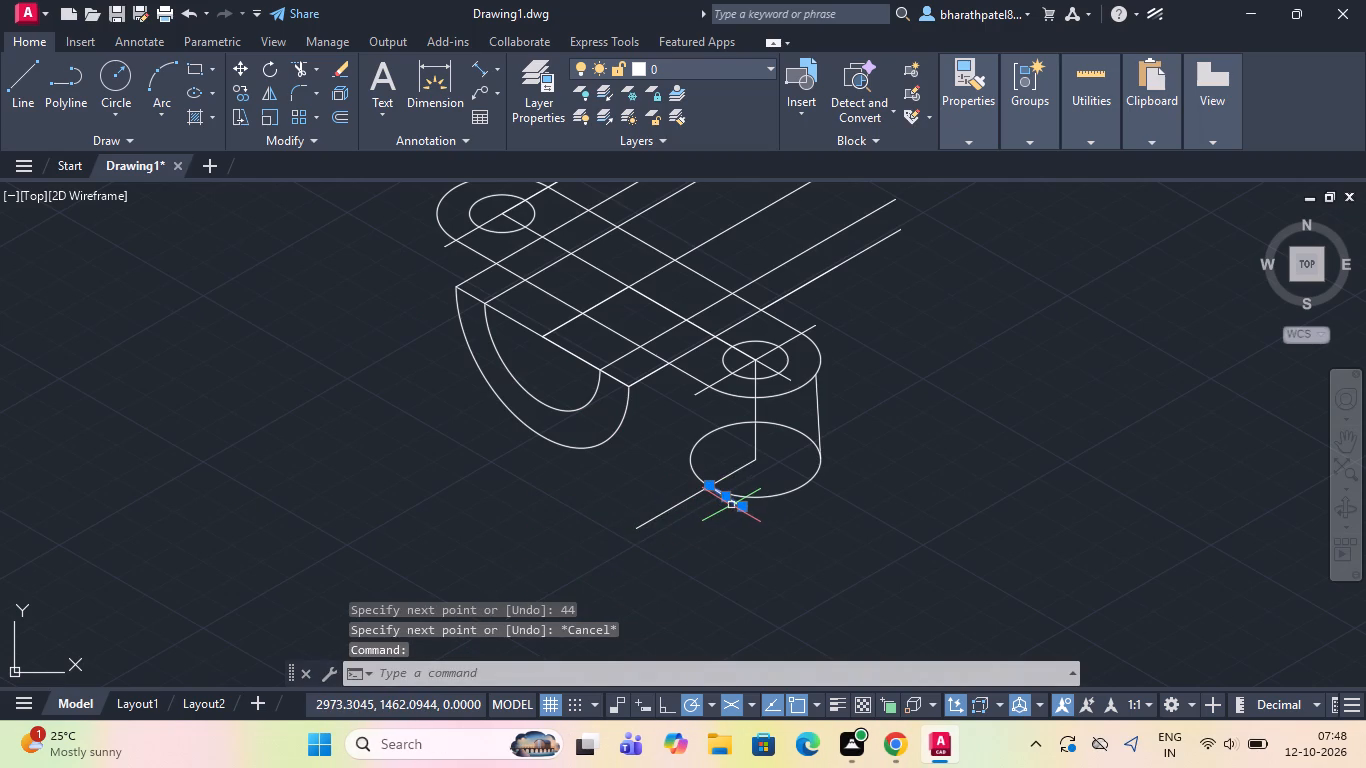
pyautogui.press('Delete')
# Draw a 44-unit line at 150° from where the 210° line crosses the lower radius-16 isocircle.
pyautogui.click(26, 90)
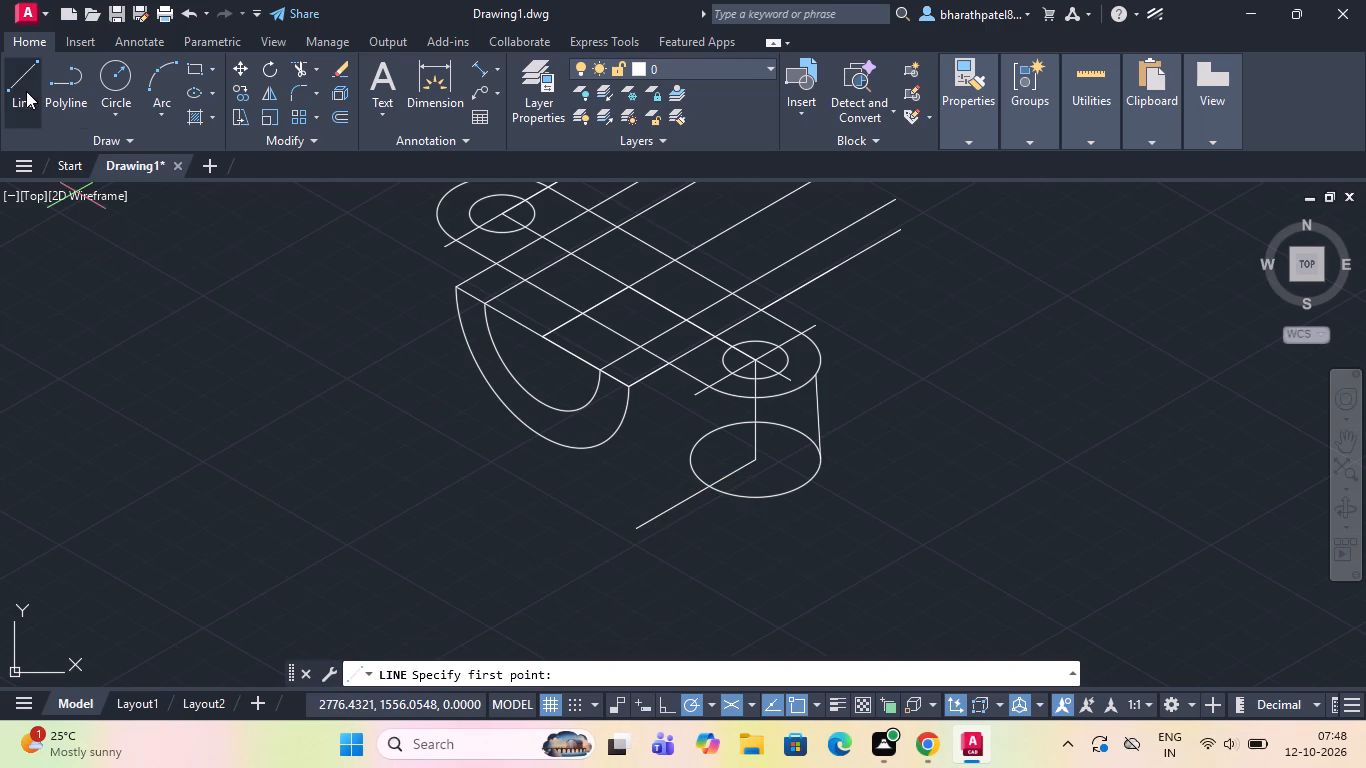
pyautogui.click(705, 483)
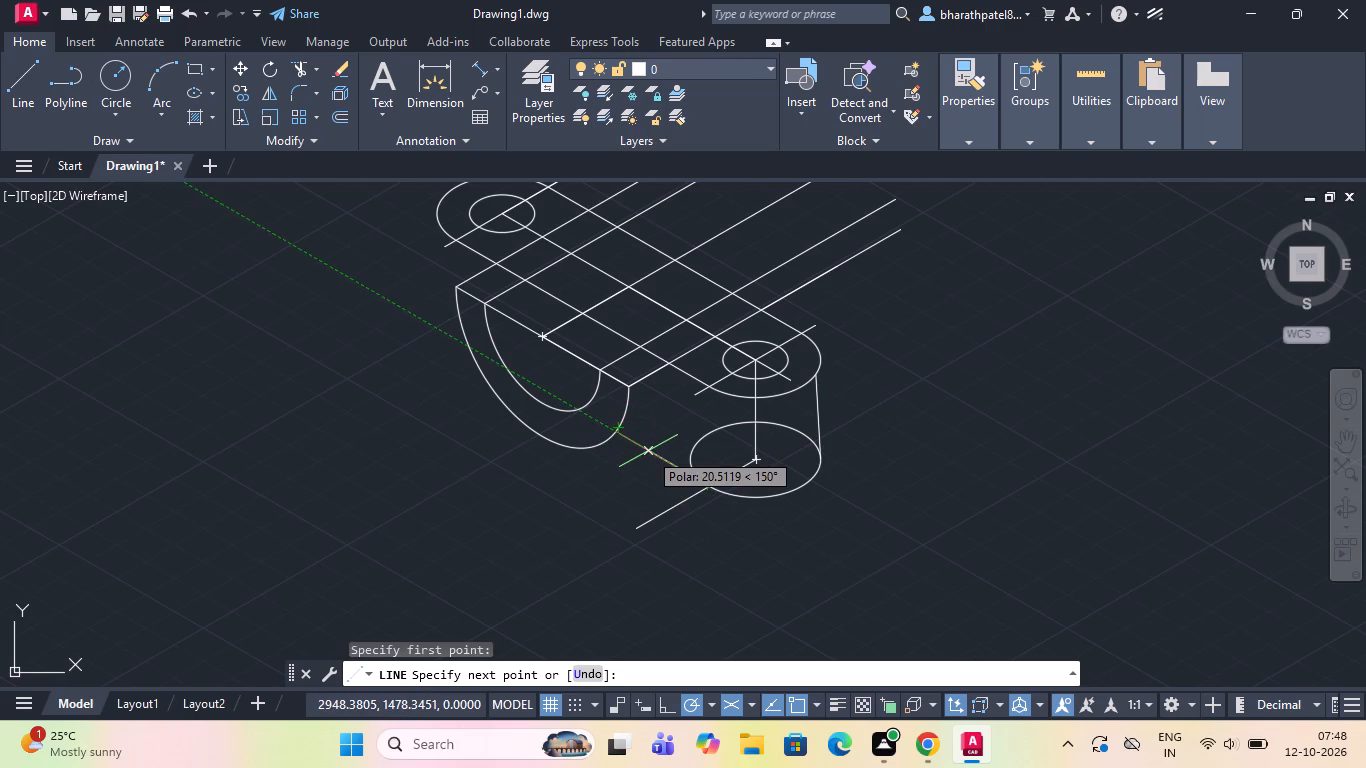
pyautogui.write('44')
pyautogui.press('Return')
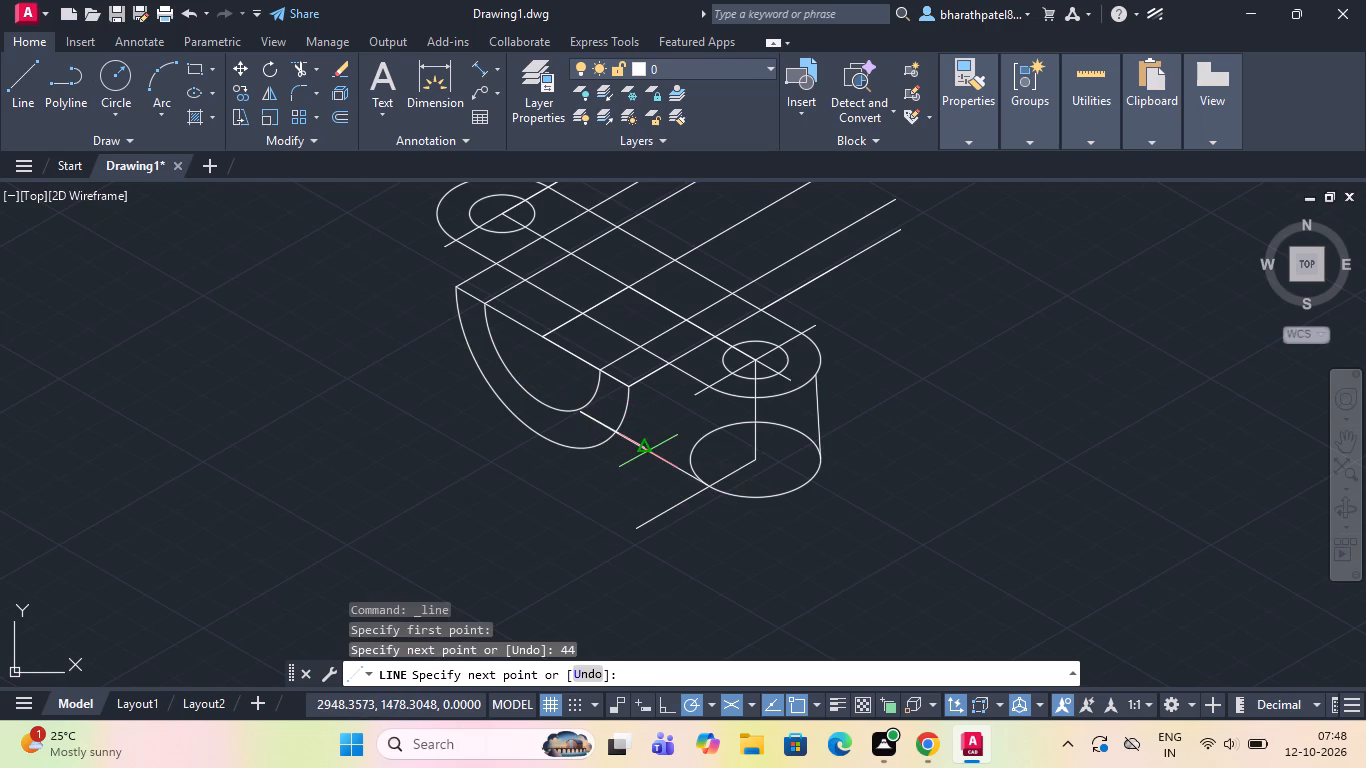
pyautogui.press('Escape')
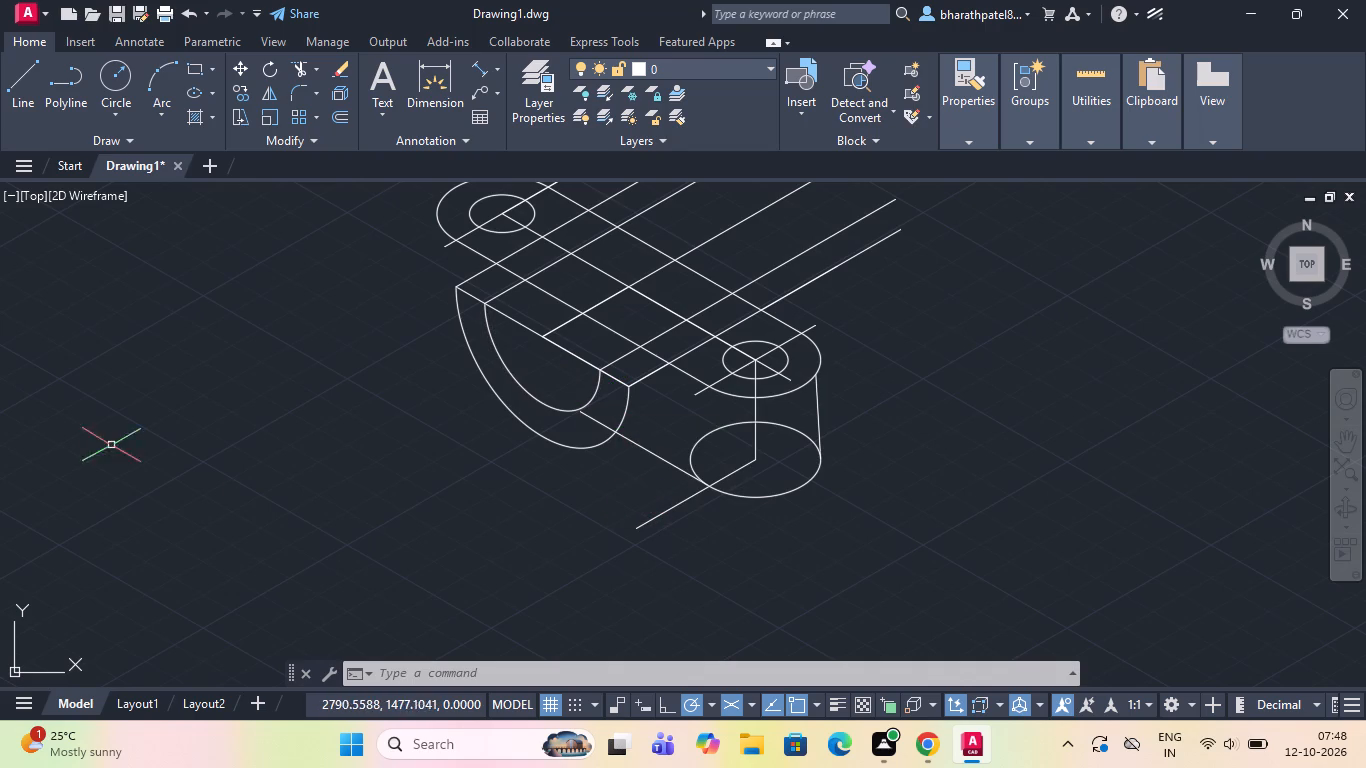
# Draw a 14-unit line at 30° from the half-rings' common centre along the plate's centre line.
pyautogui.click(20, 79)
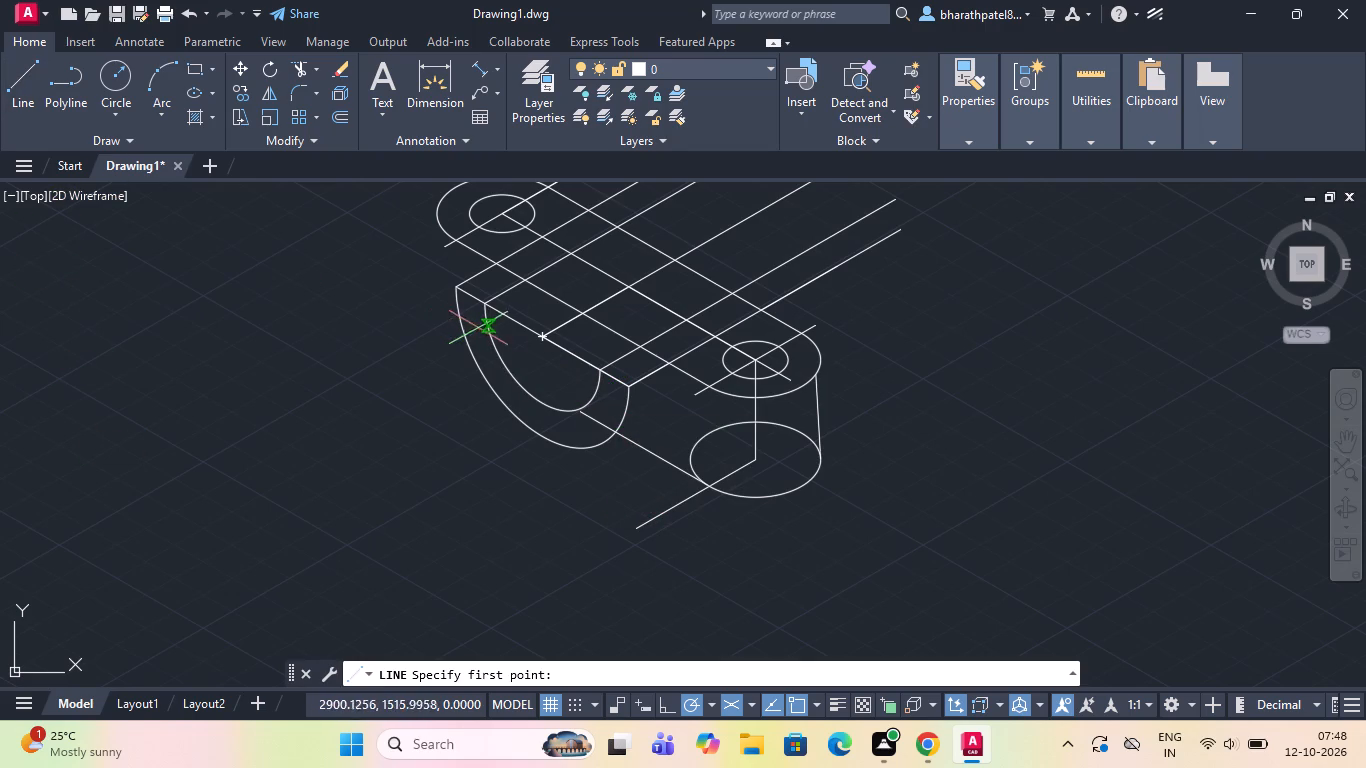
pyautogui.click(543, 336)
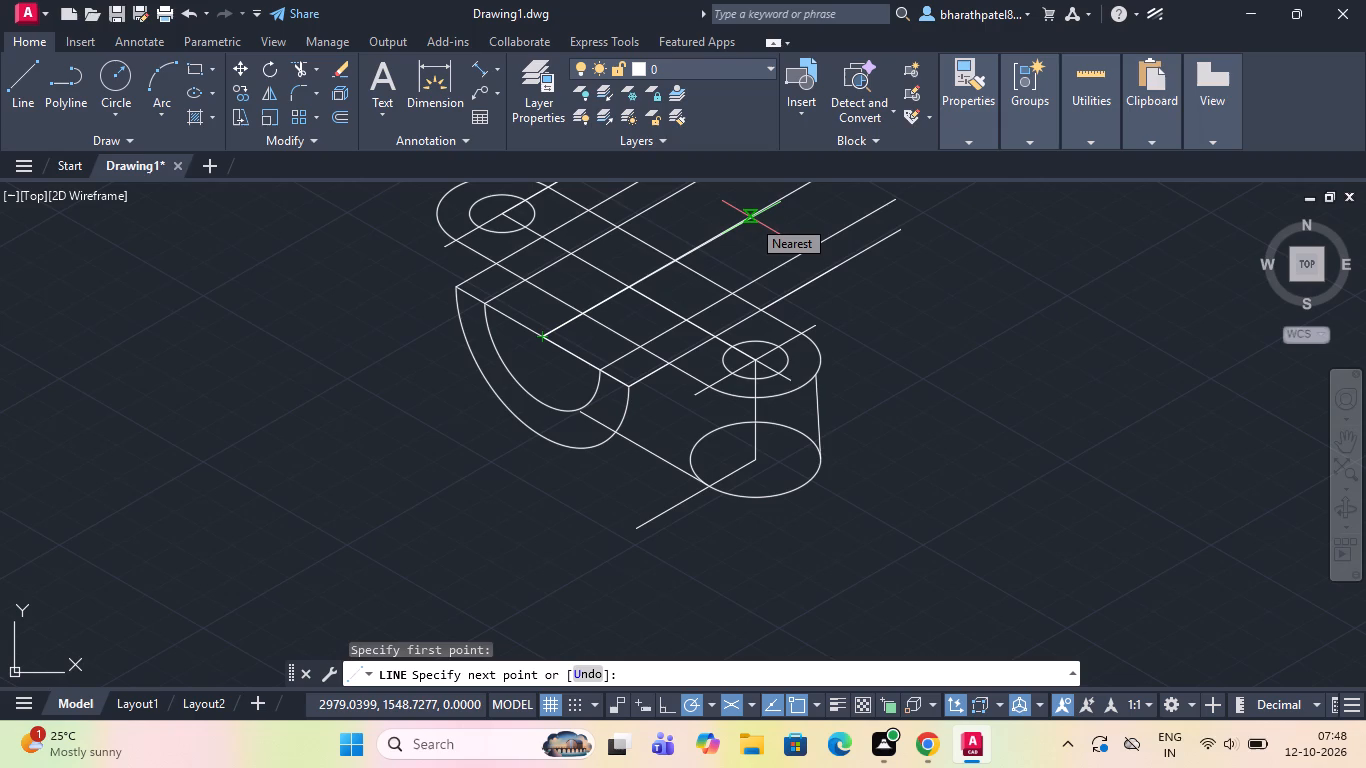
pyautogui.press('1')
pyautogui.press('4')
pyautogui.press('Return')
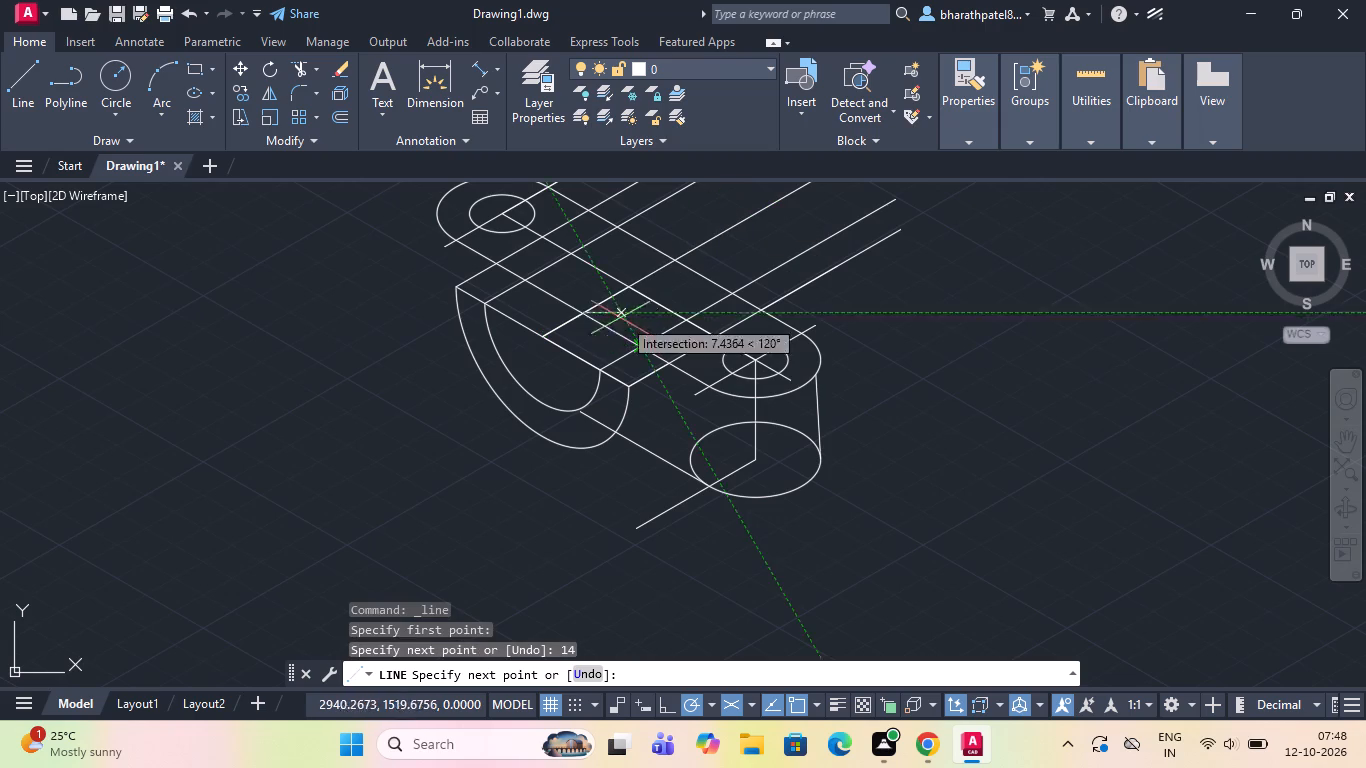
pyautogui.scroll(3, 619, 318)
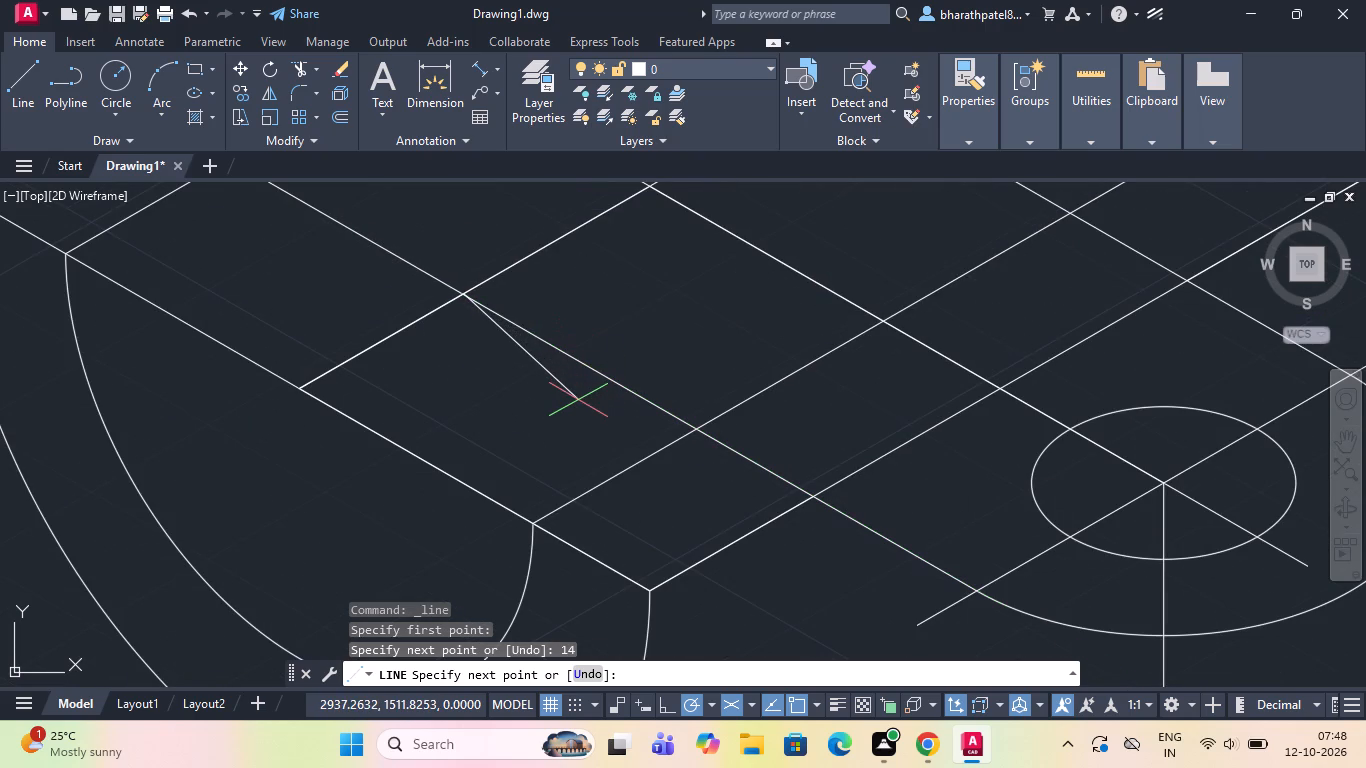
pyautogui.press('Escape')
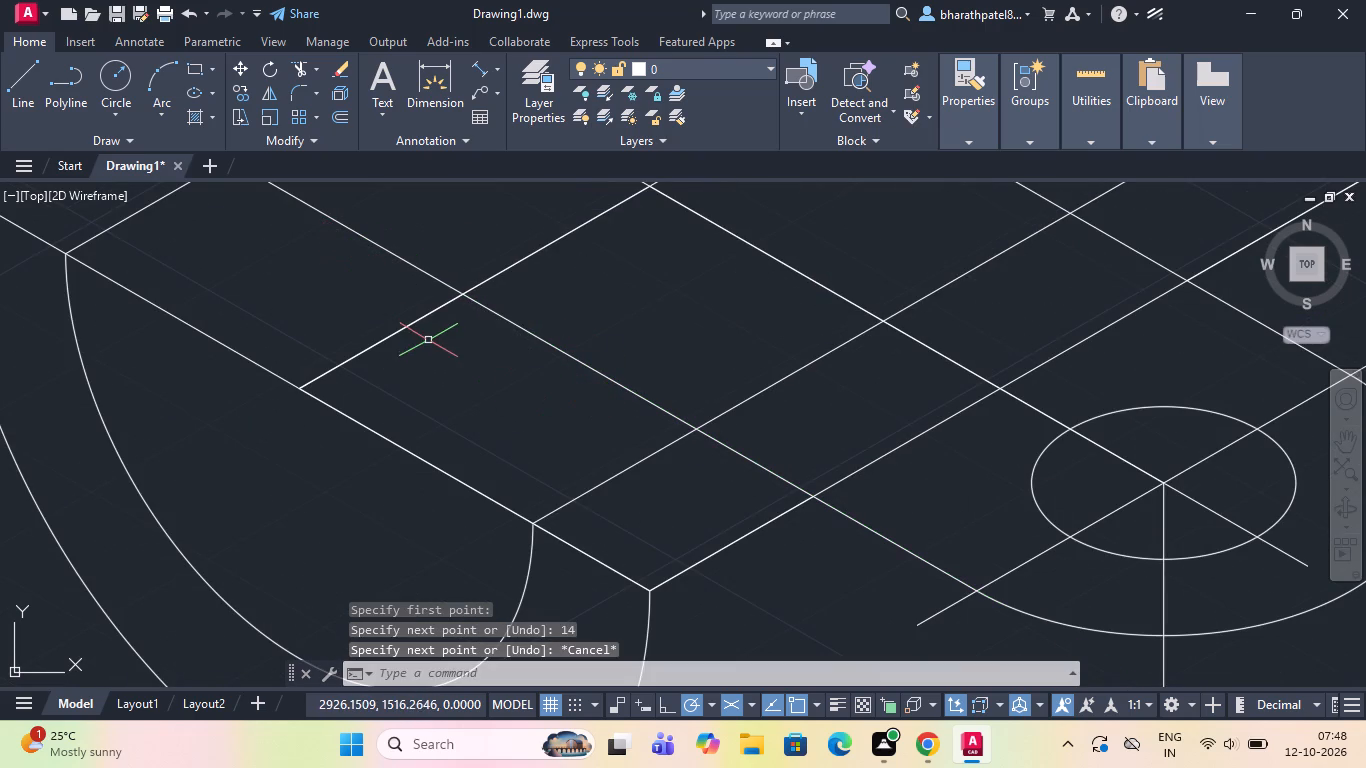
# Draw a left-isoplane isocircle of radius 30 centred on the far end of the 14-unit line.
pyautogui.press('e')
pyautogui.write('ll')
pyautogui.press('Return')
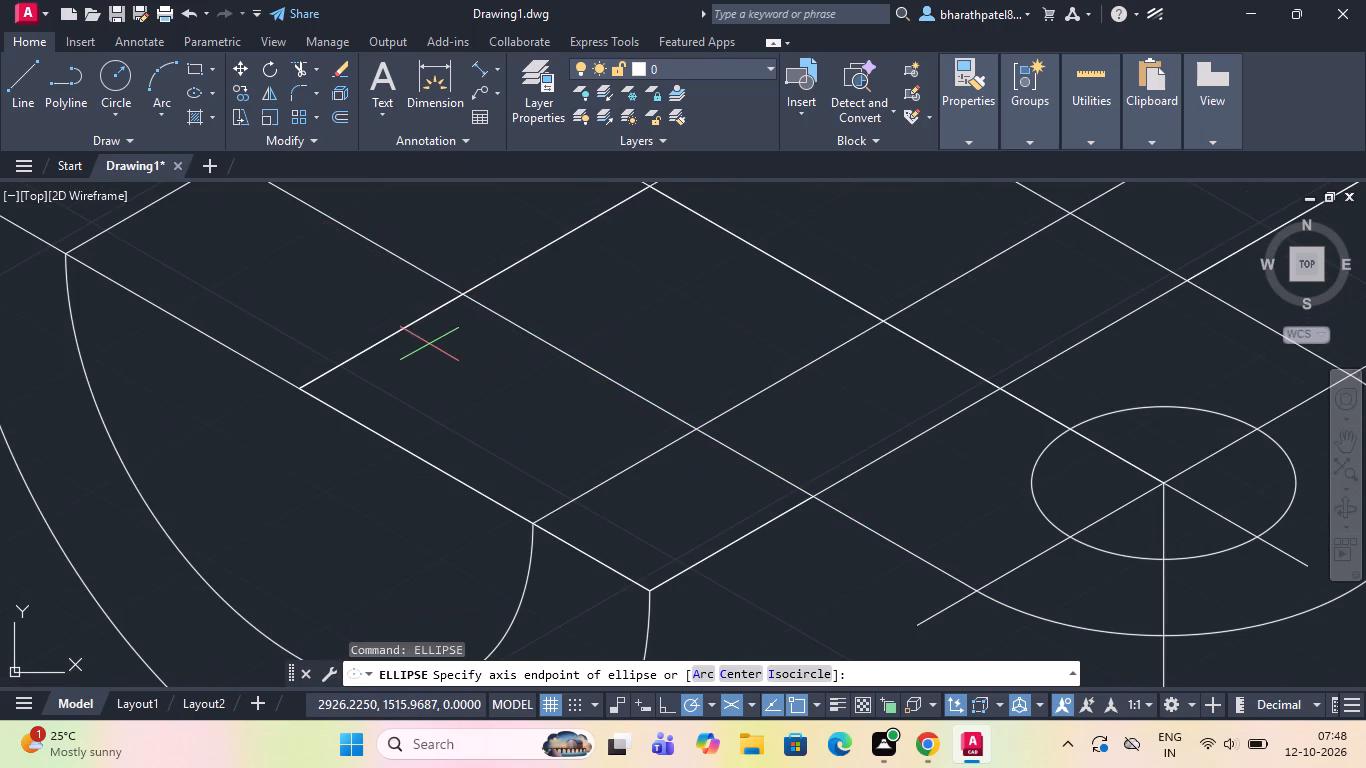
pyautogui.click(779, 672)
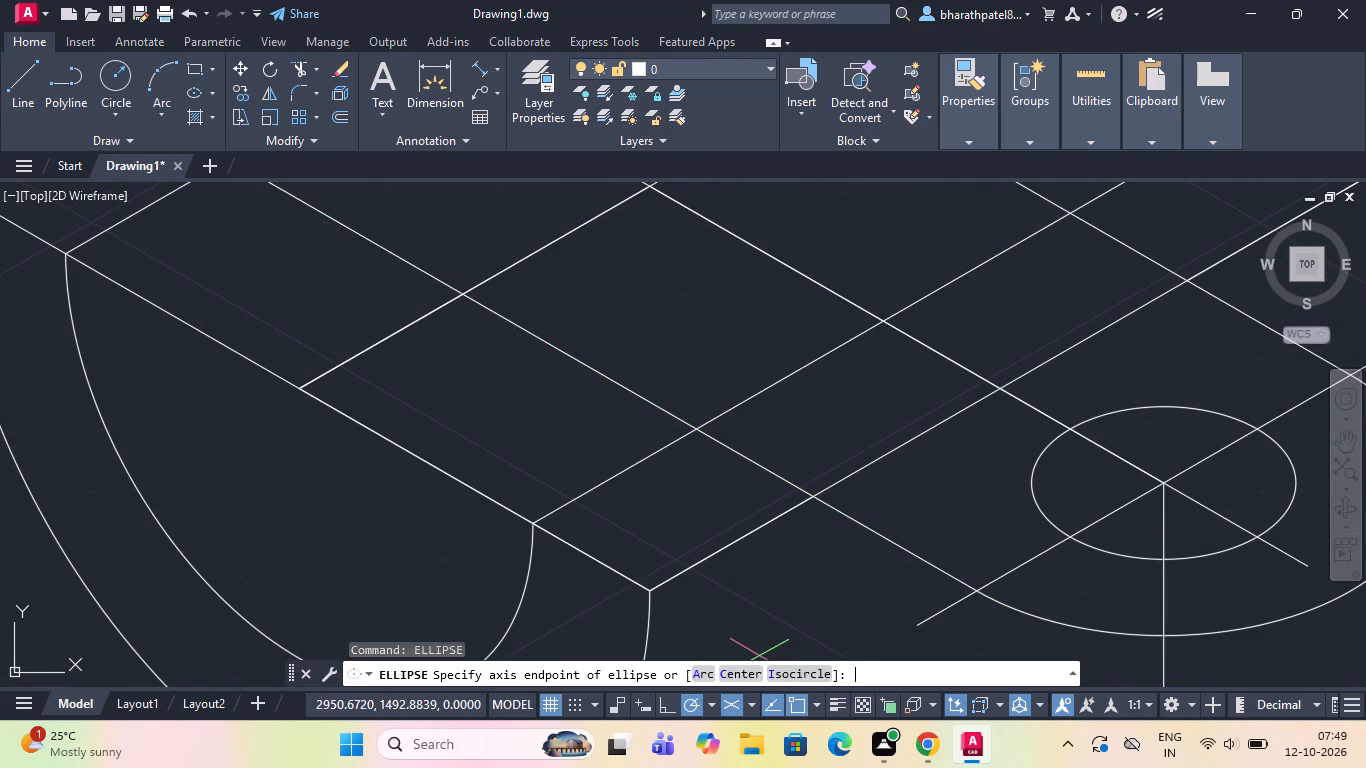
pyautogui.click(464, 291)
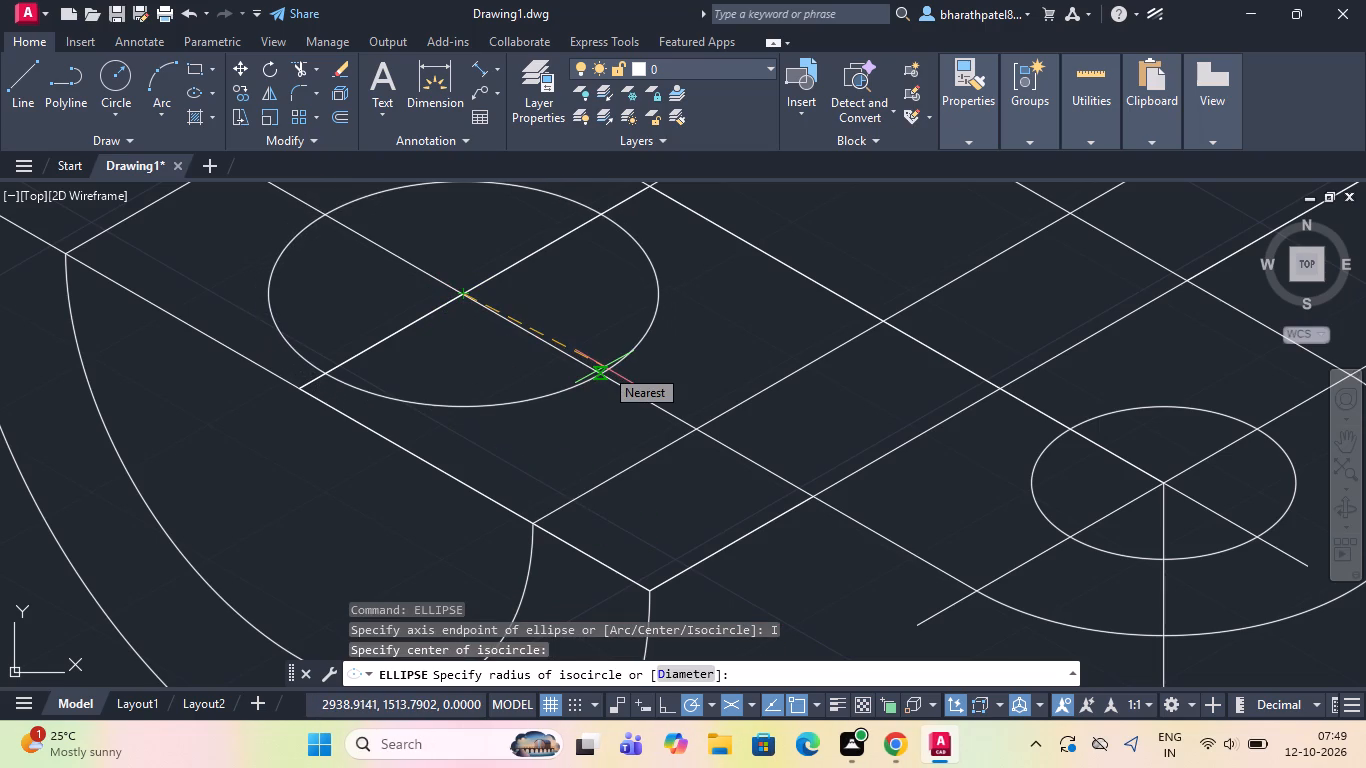
pyautogui.press('F5')
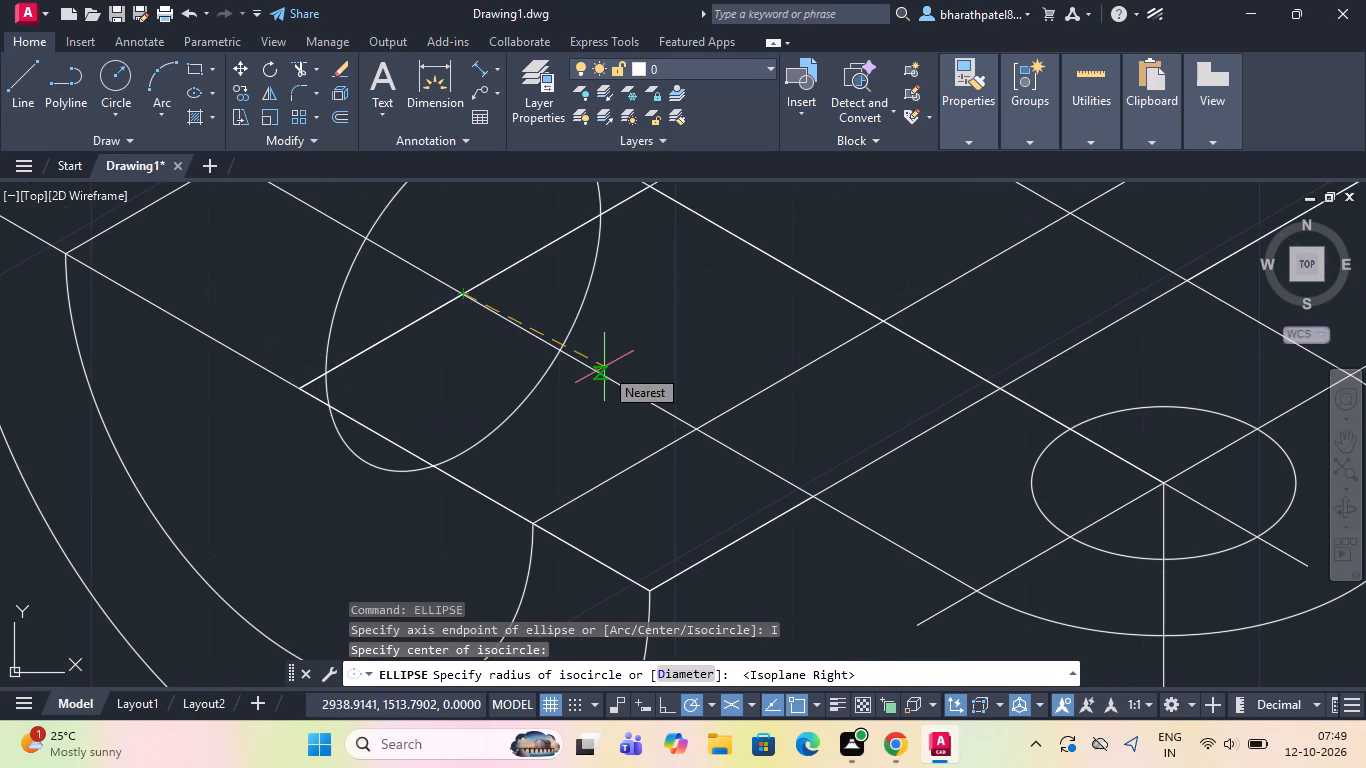
pyautogui.press('F5')
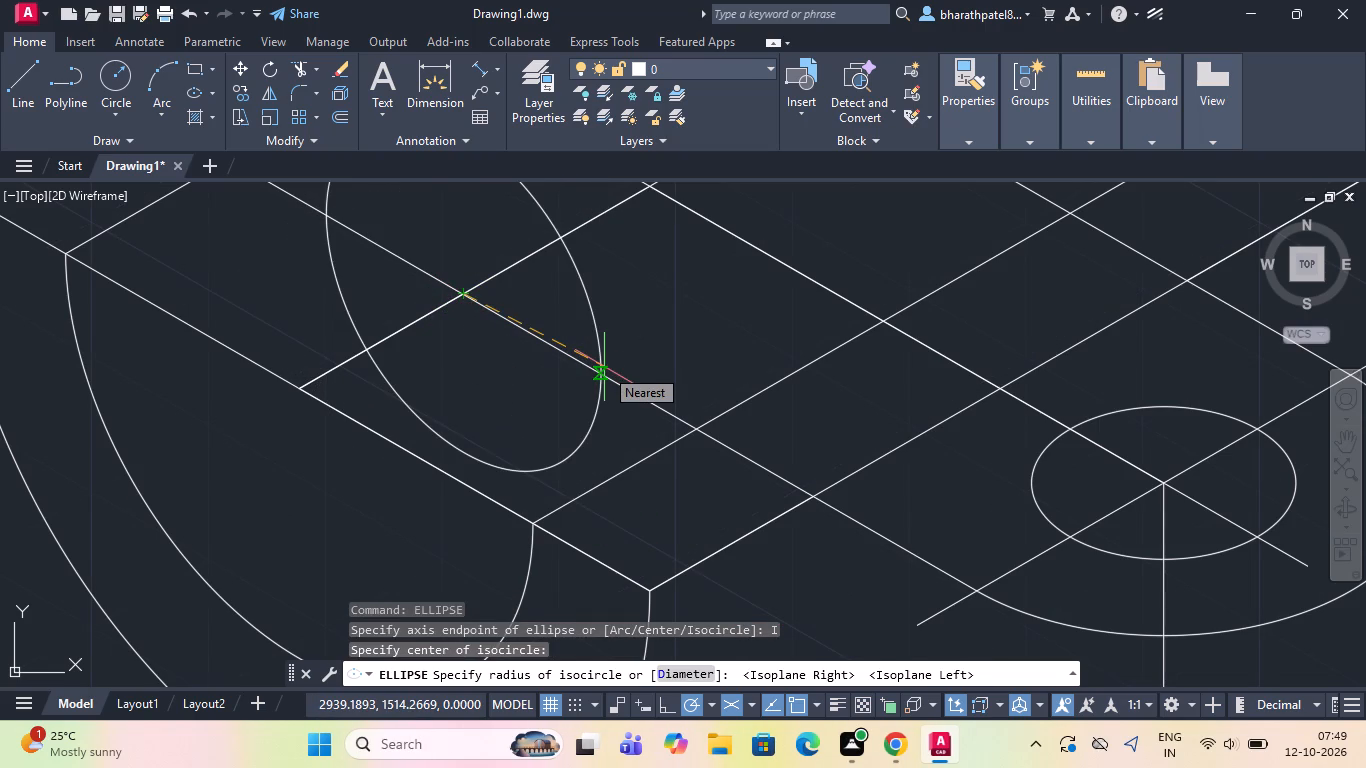
pyautogui.scroll(-2, 611, 375)
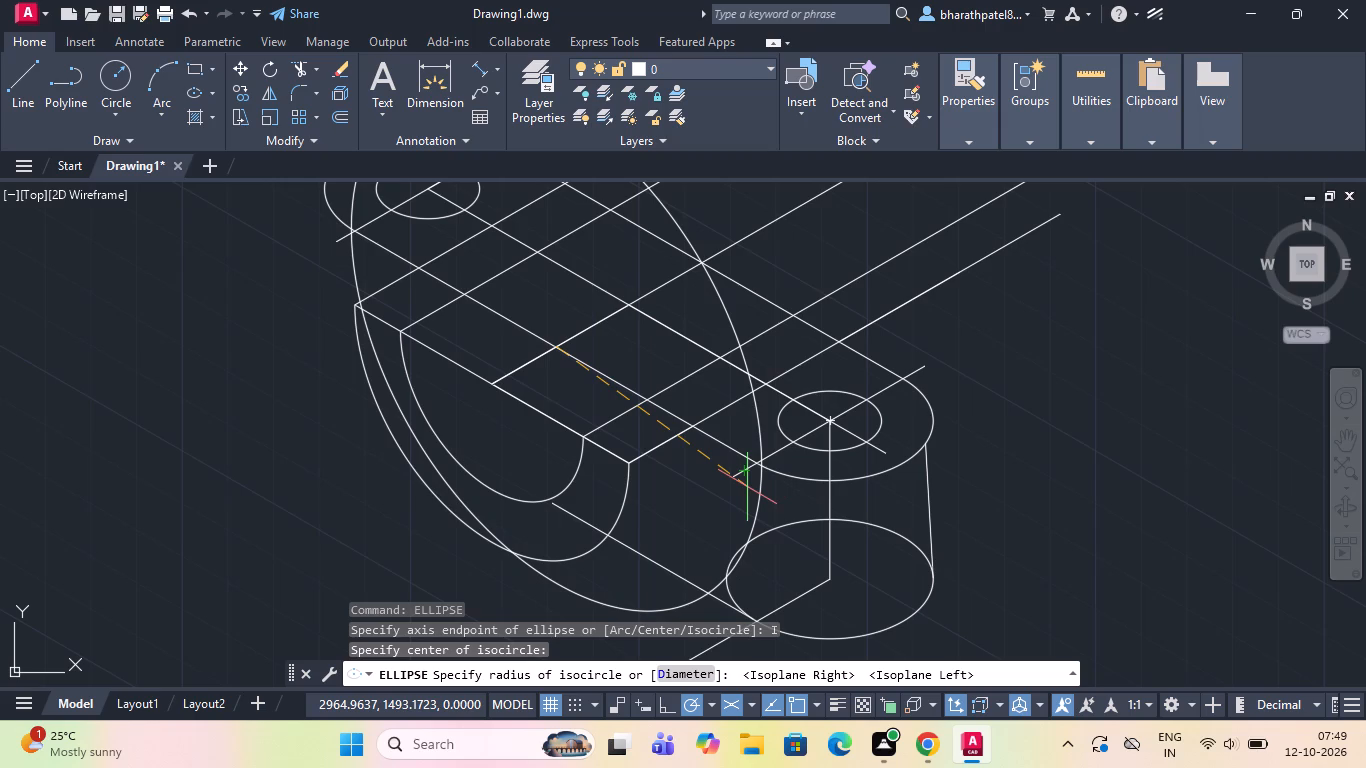
pyautogui.write('30')
pyautogui.press('Return')
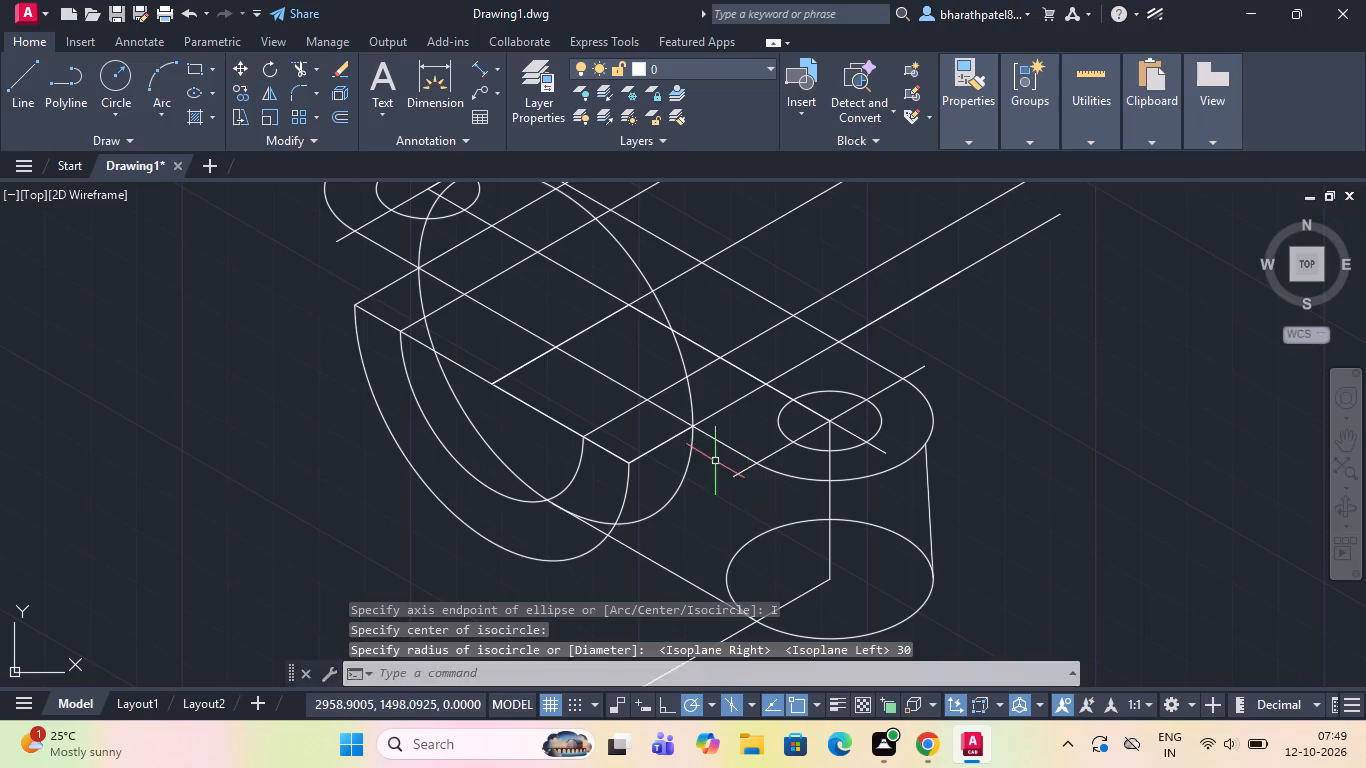
# Trim away the portions of the set-back radius-30 isocircle that lie above the plate's lower side edge.
pyautogui.click(302, 60)
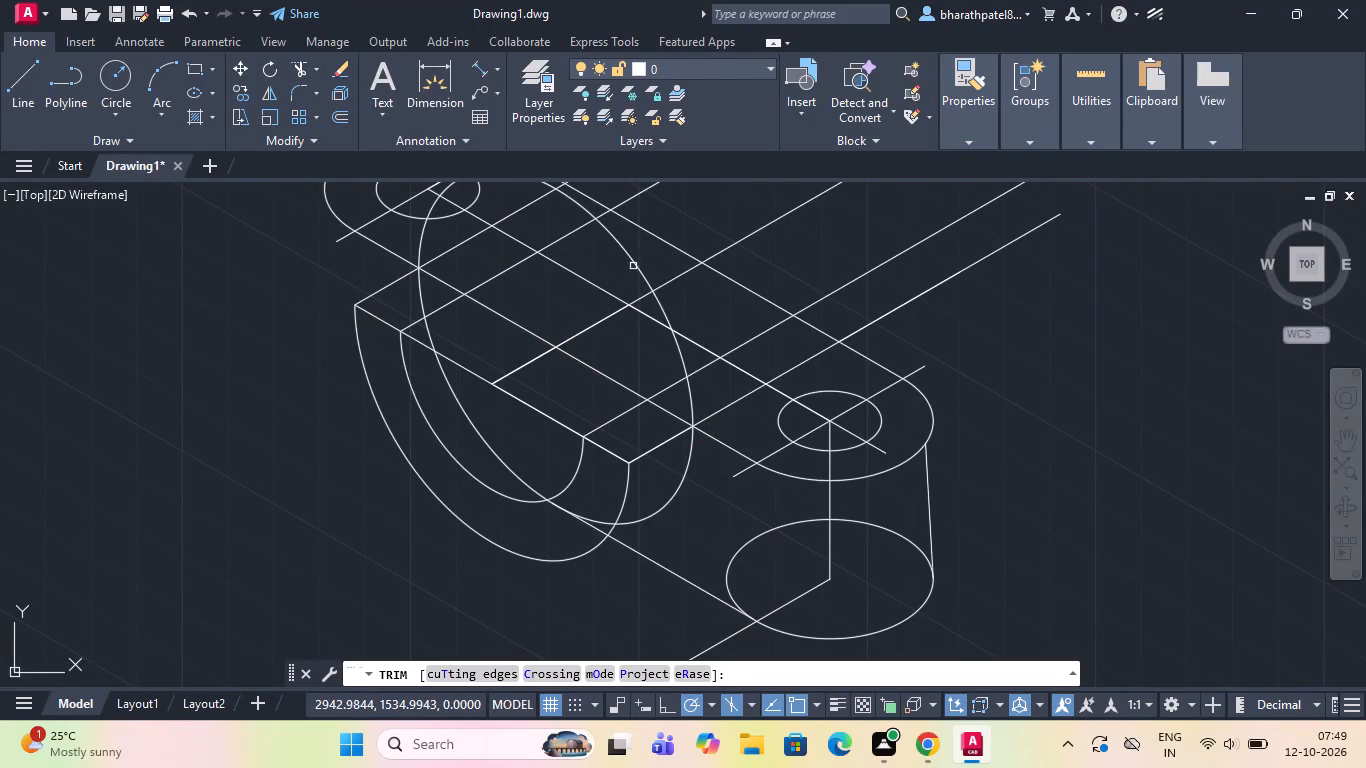
pyautogui.click(634, 263)
pyautogui.click(664, 305)
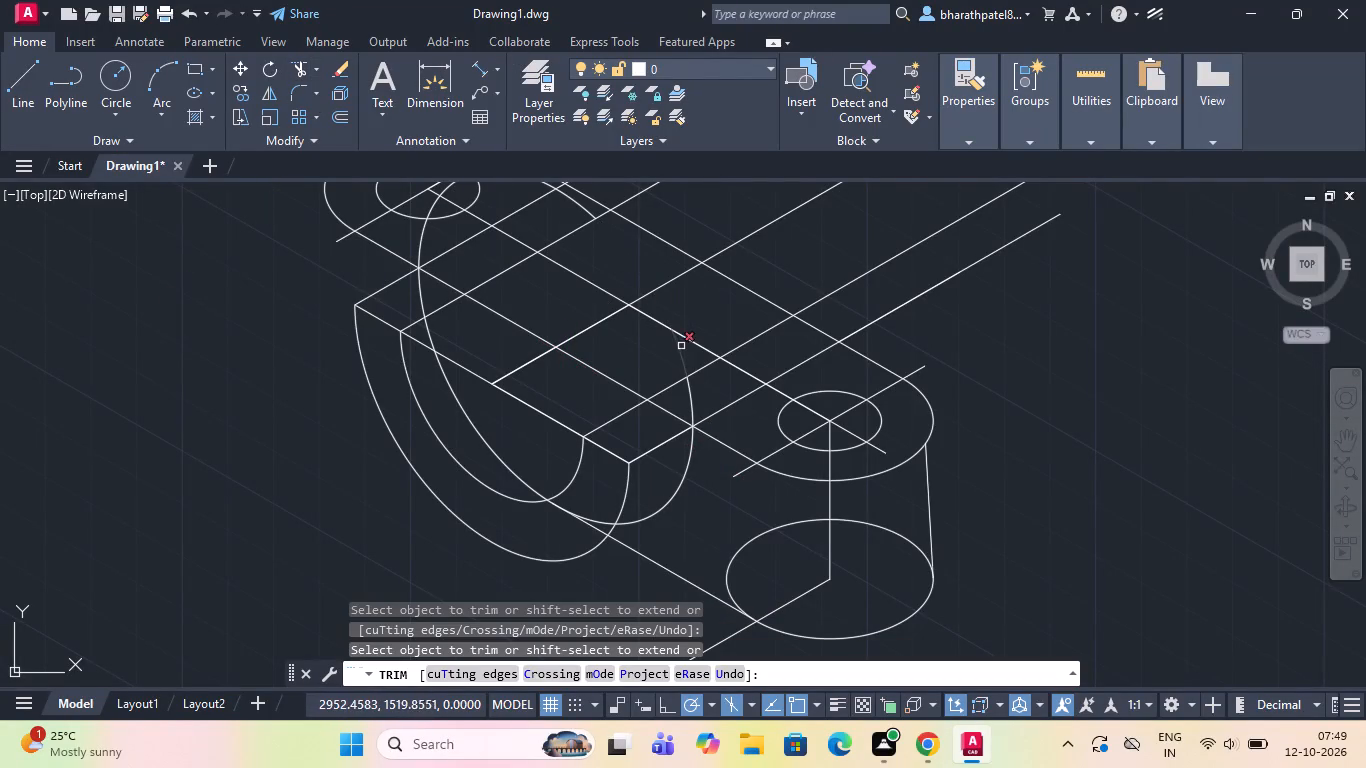
pyautogui.click(682, 351)
pyautogui.click(695, 393)
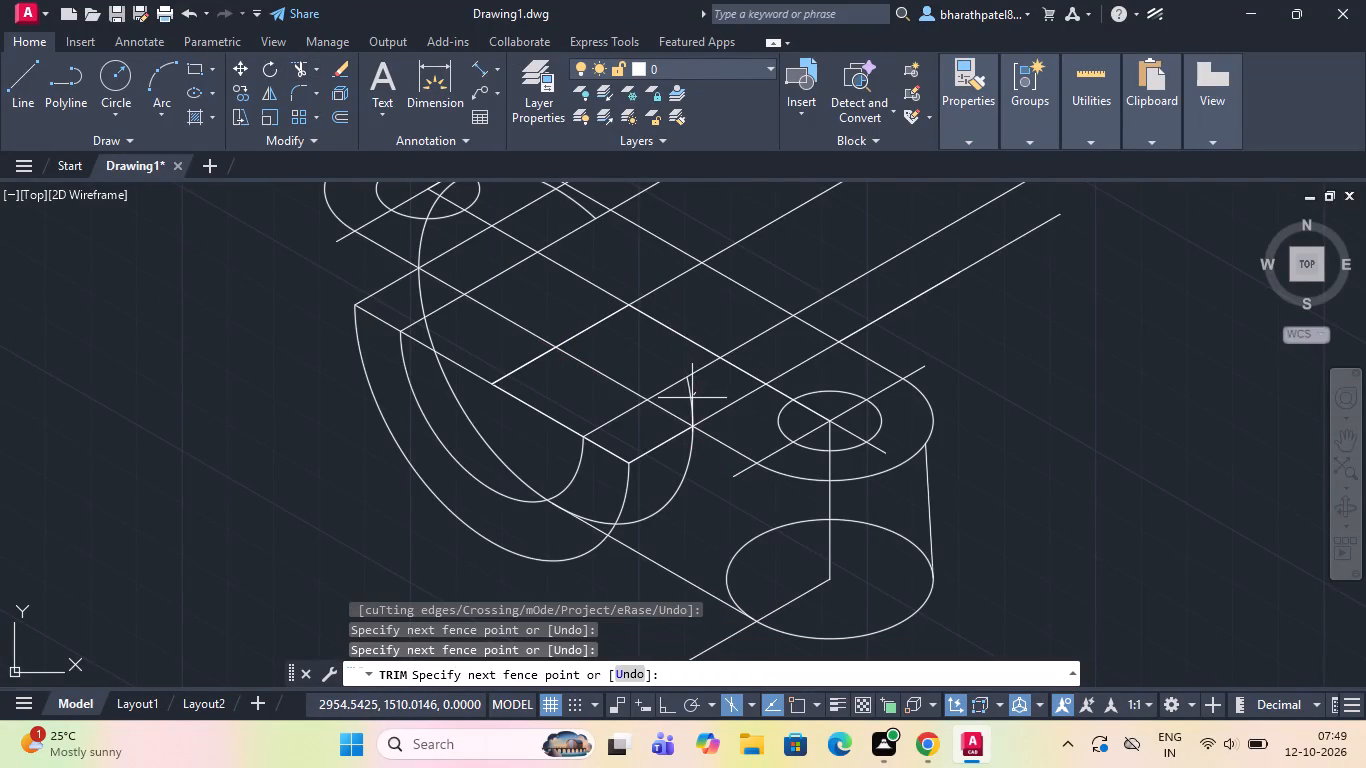
pyautogui.click(687, 398)
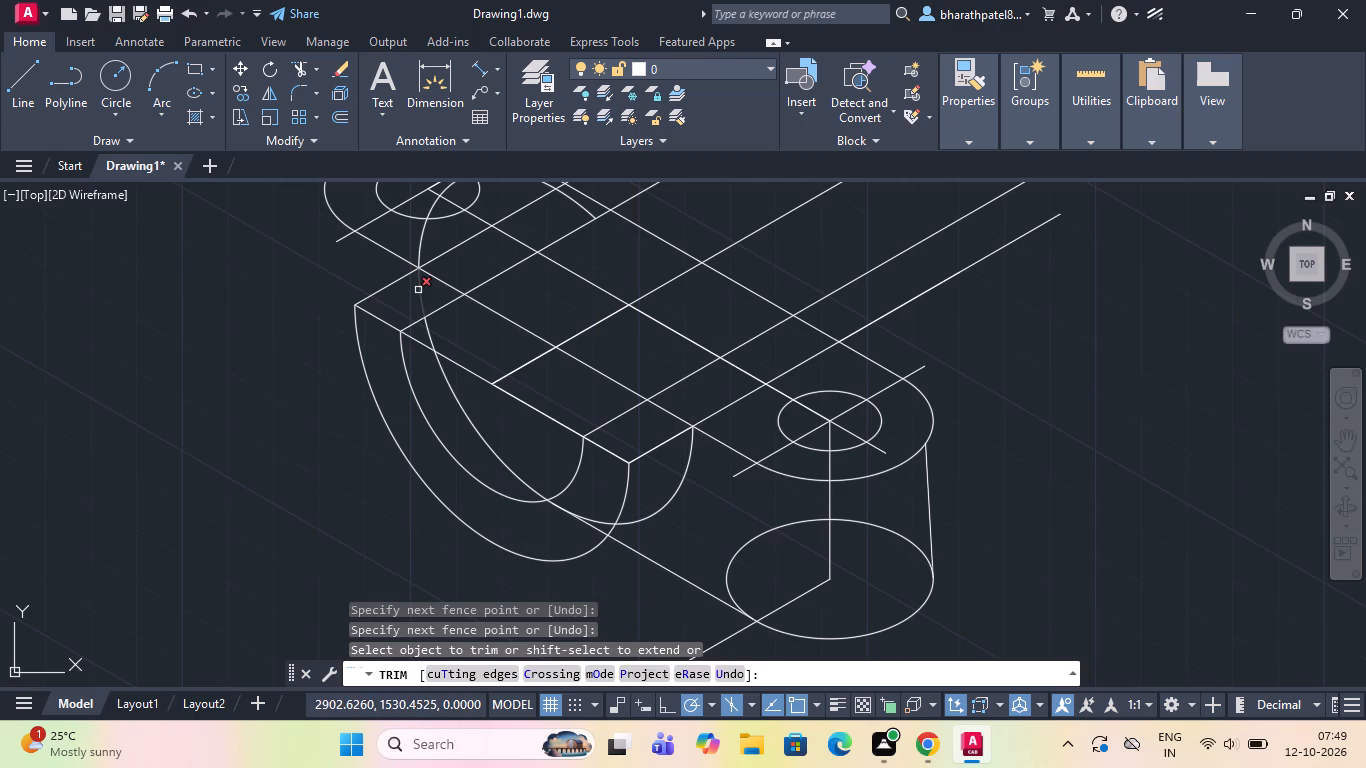
pyautogui.click(419, 292)
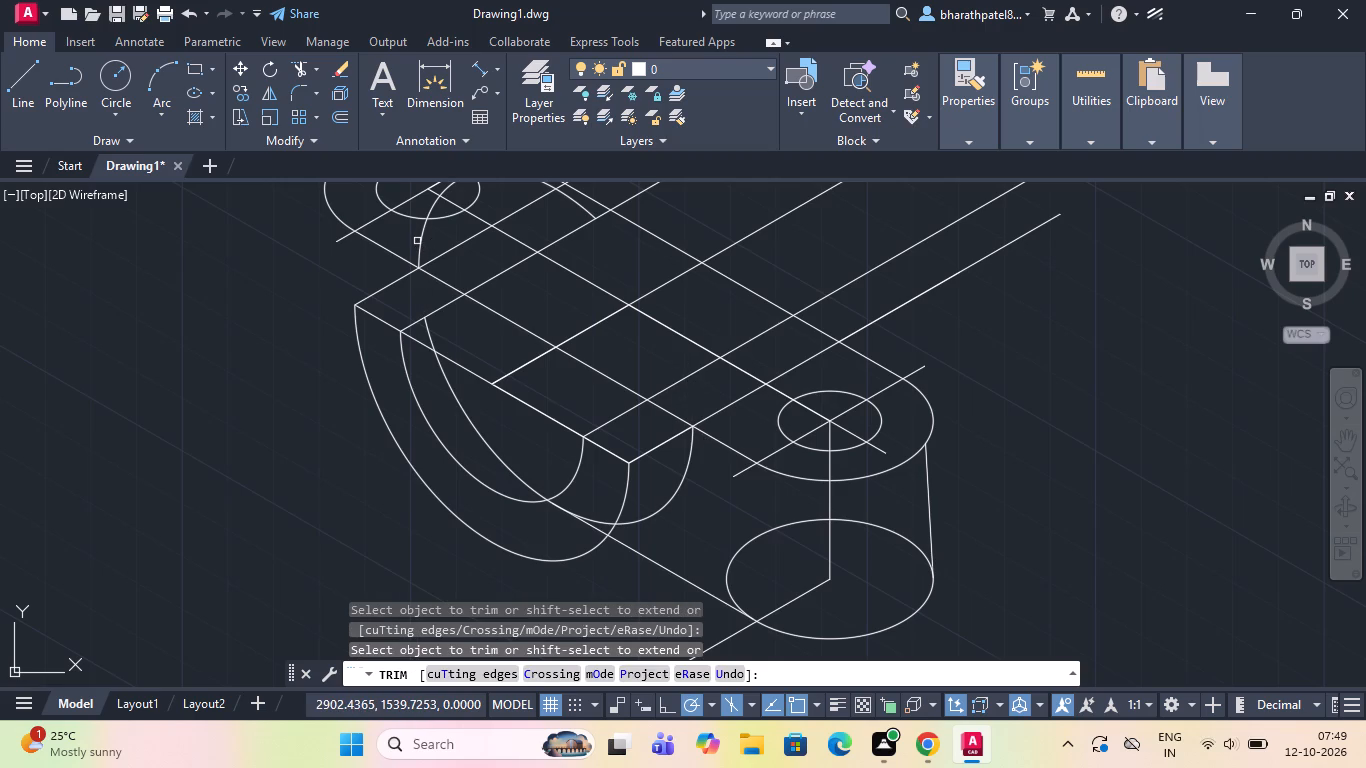
pyautogui.click(421, 245)
pyautogui.click(427, 213)
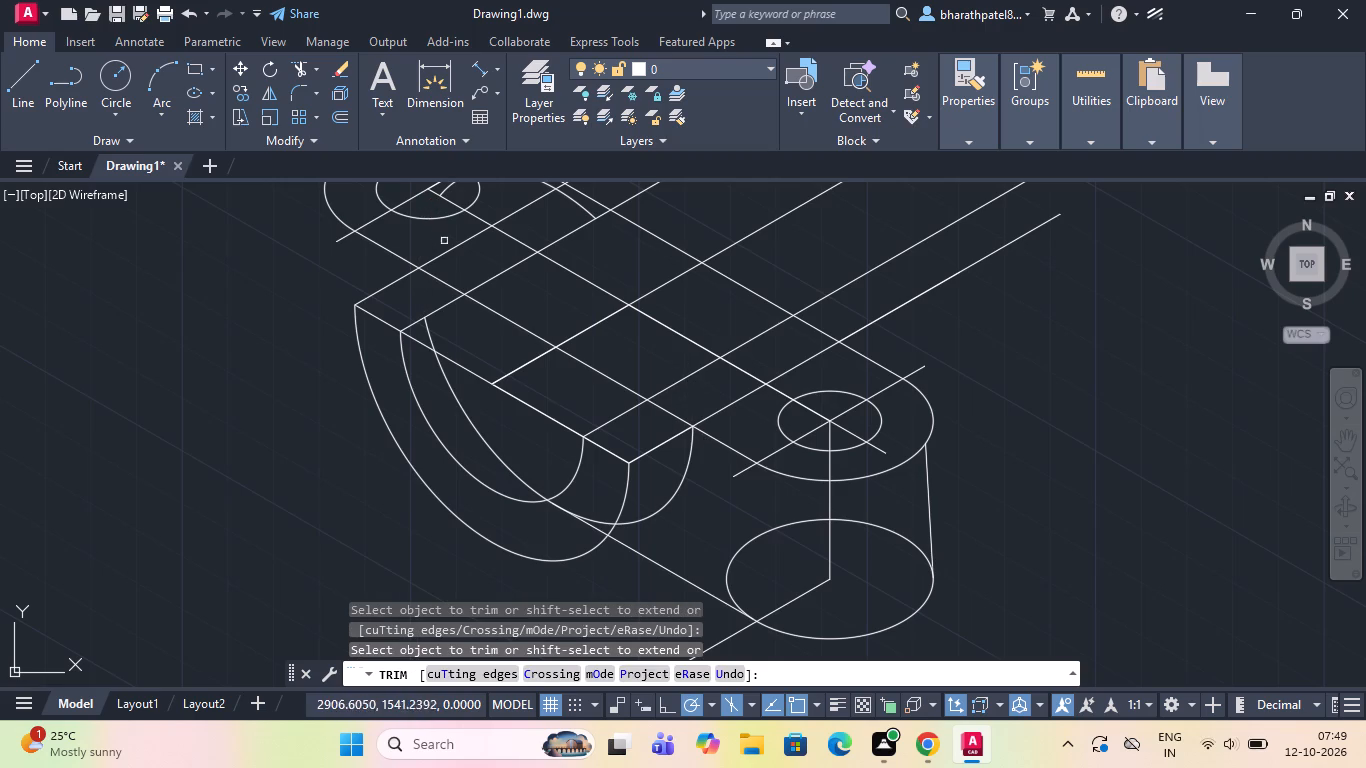
pyautogui.scroll(-1, 465, 287)
pyautogui.click(456, 223)
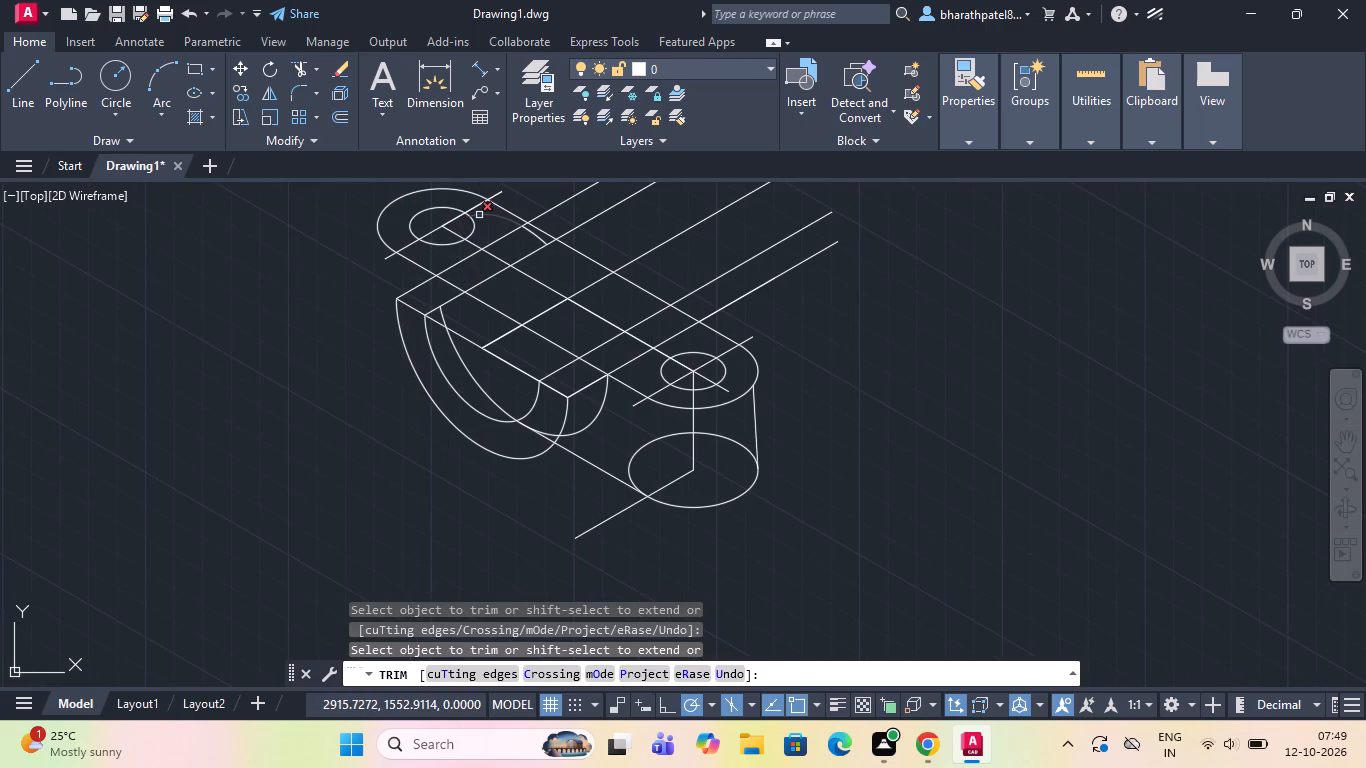
pyautogui.click(480, 214)
pyautogui.click(533, 234)
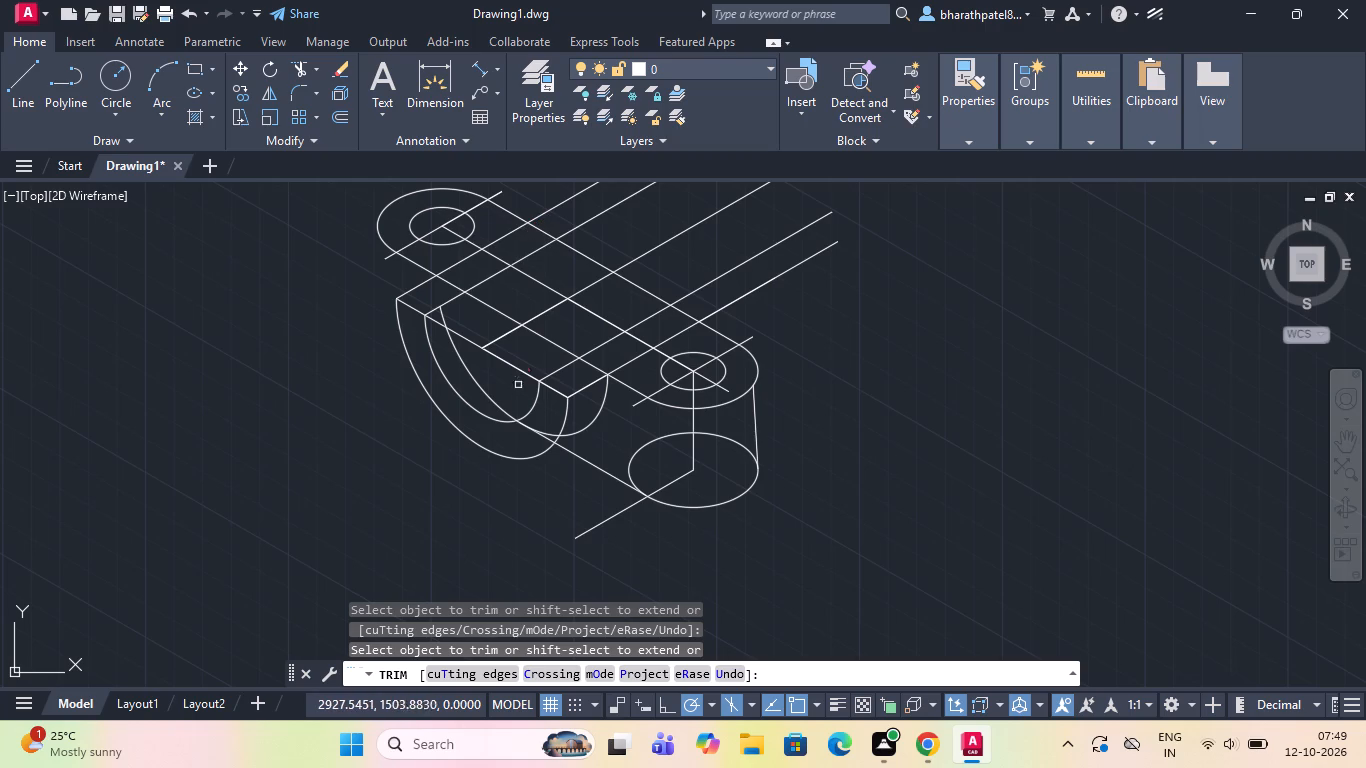
# Trim the remaining set-back radius-30 arc where it is hidden behind the front half-ring.
pyautogui.click(446, 318)
pyautogui.click(458, 358)
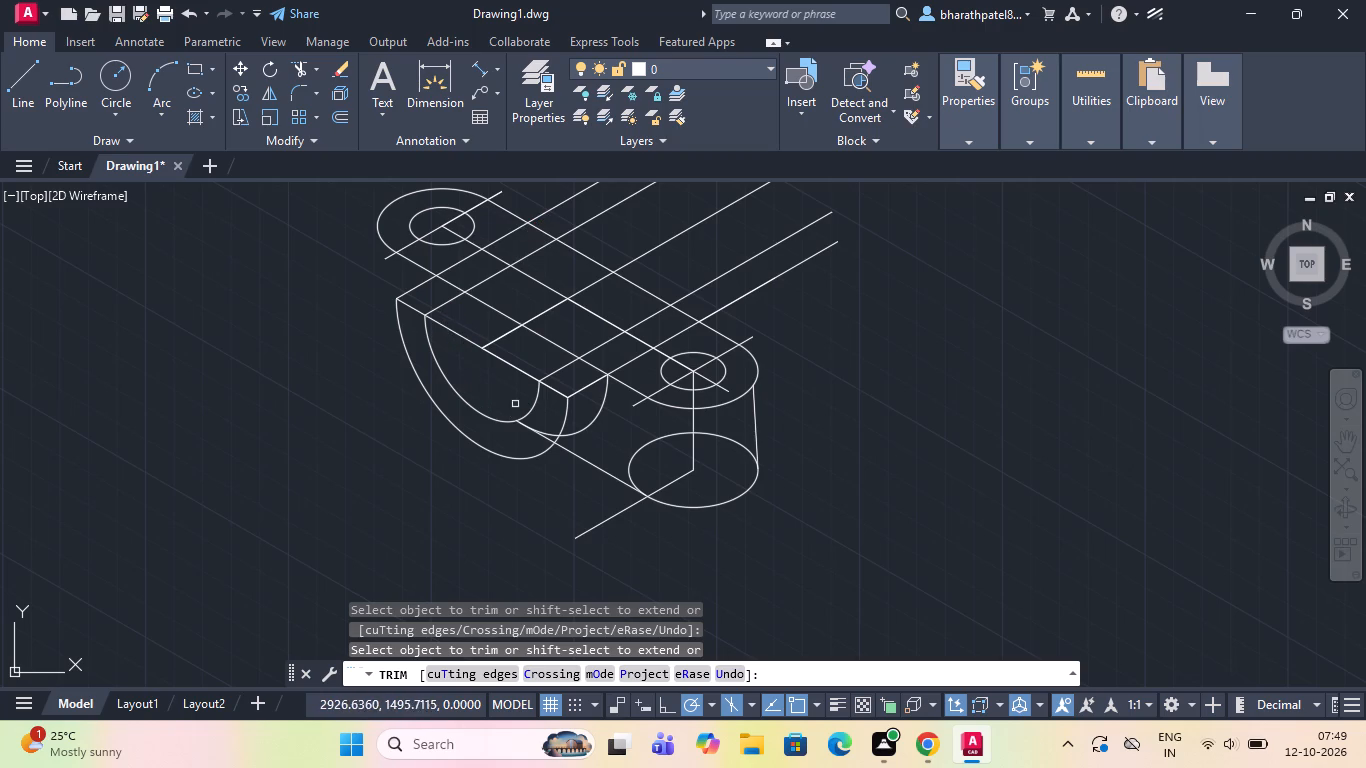
pyautogui.scroll(2, 524, 437)
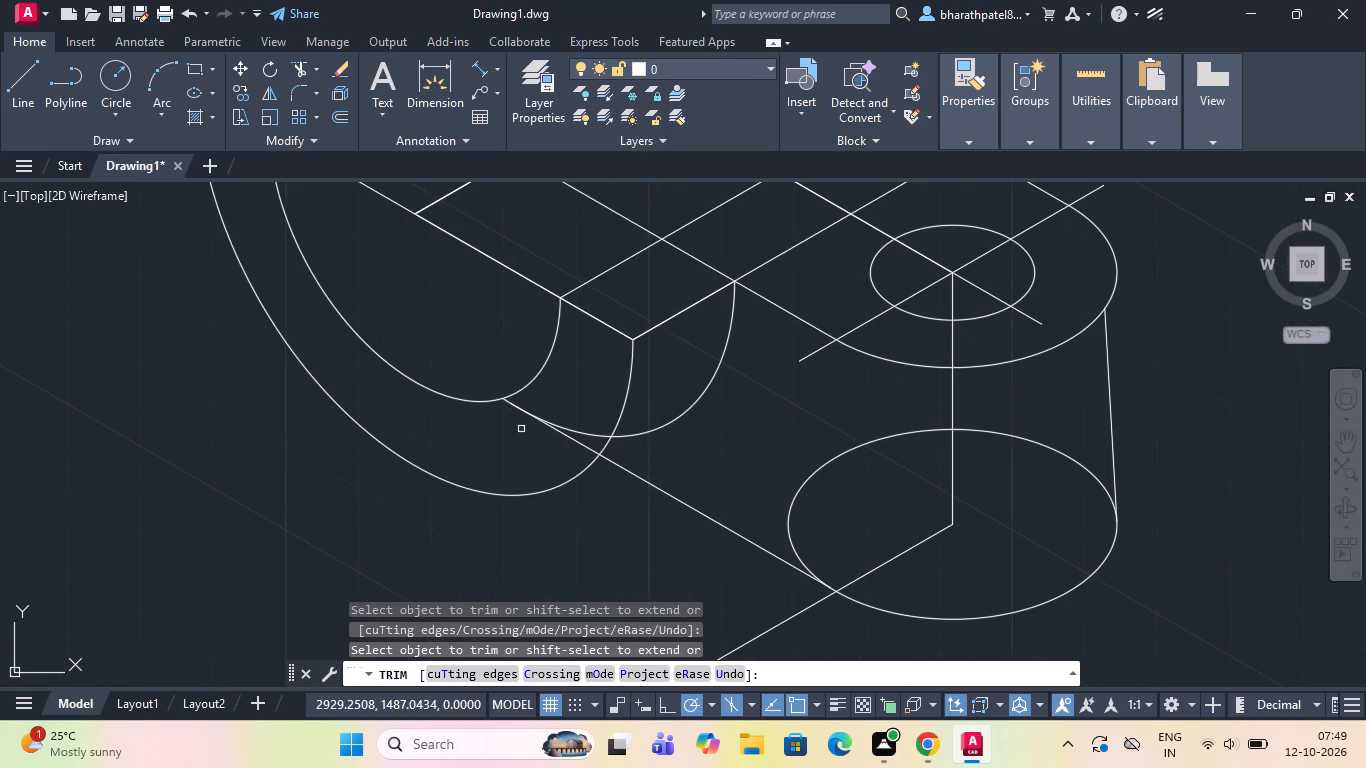
pyautogui.click(579, 429)
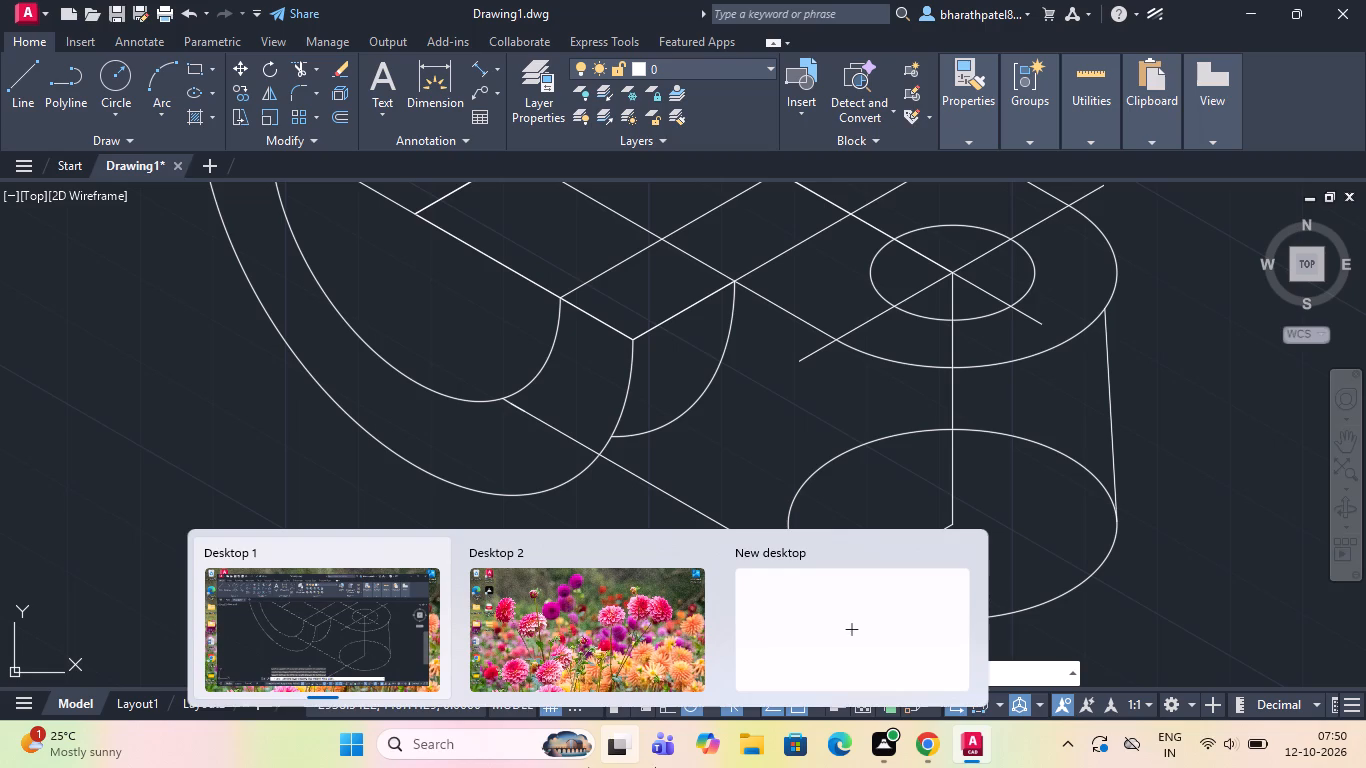
# Trim the lower isocircle's hidden back portion, the vertical centre line below the upper face and the 210° line at the 30-unit-deep rounded end.
pyautogui.scroll(-2, 176, 395)
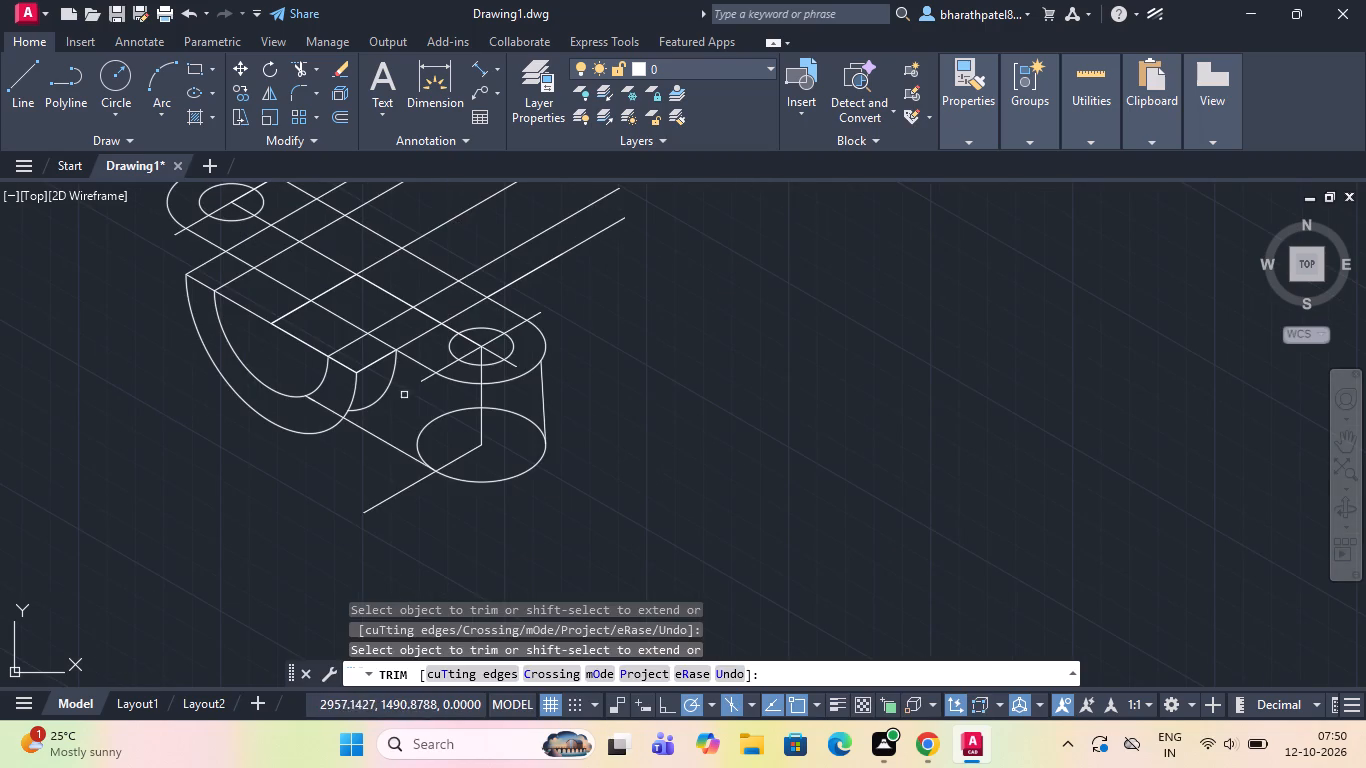
pyautogui.click(484, 396)
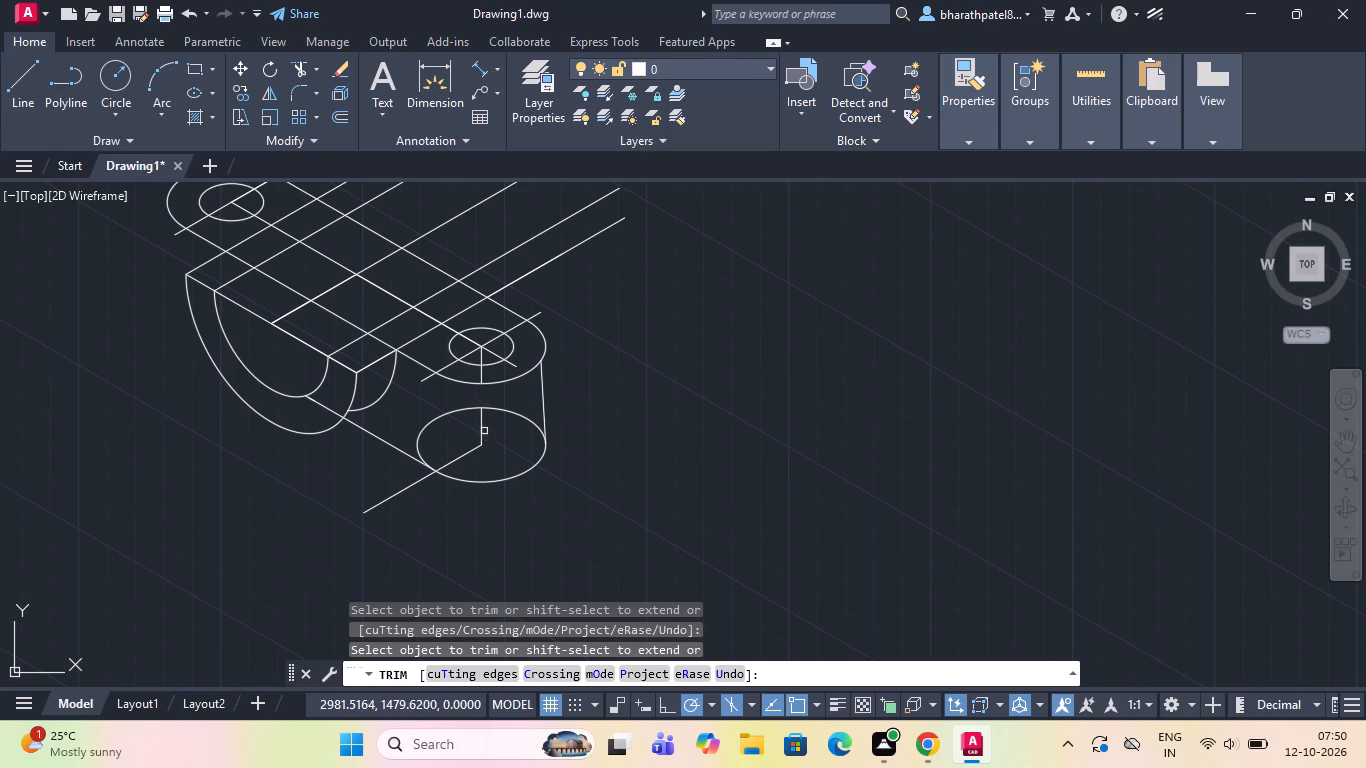
pyautogui.click(478, 408)
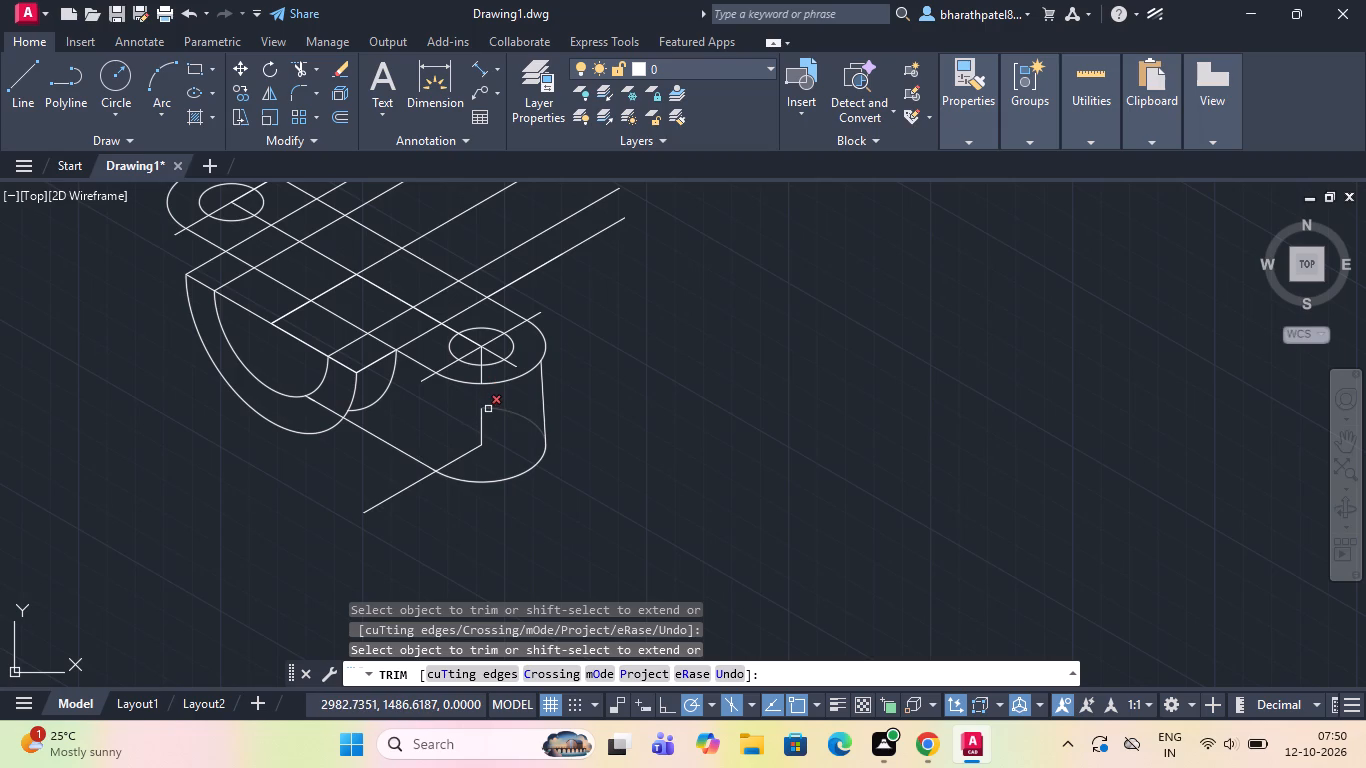
pyautogui.click(489, 409)
pyautogui.click(482, 417)
pyautogui.click(481, 447)
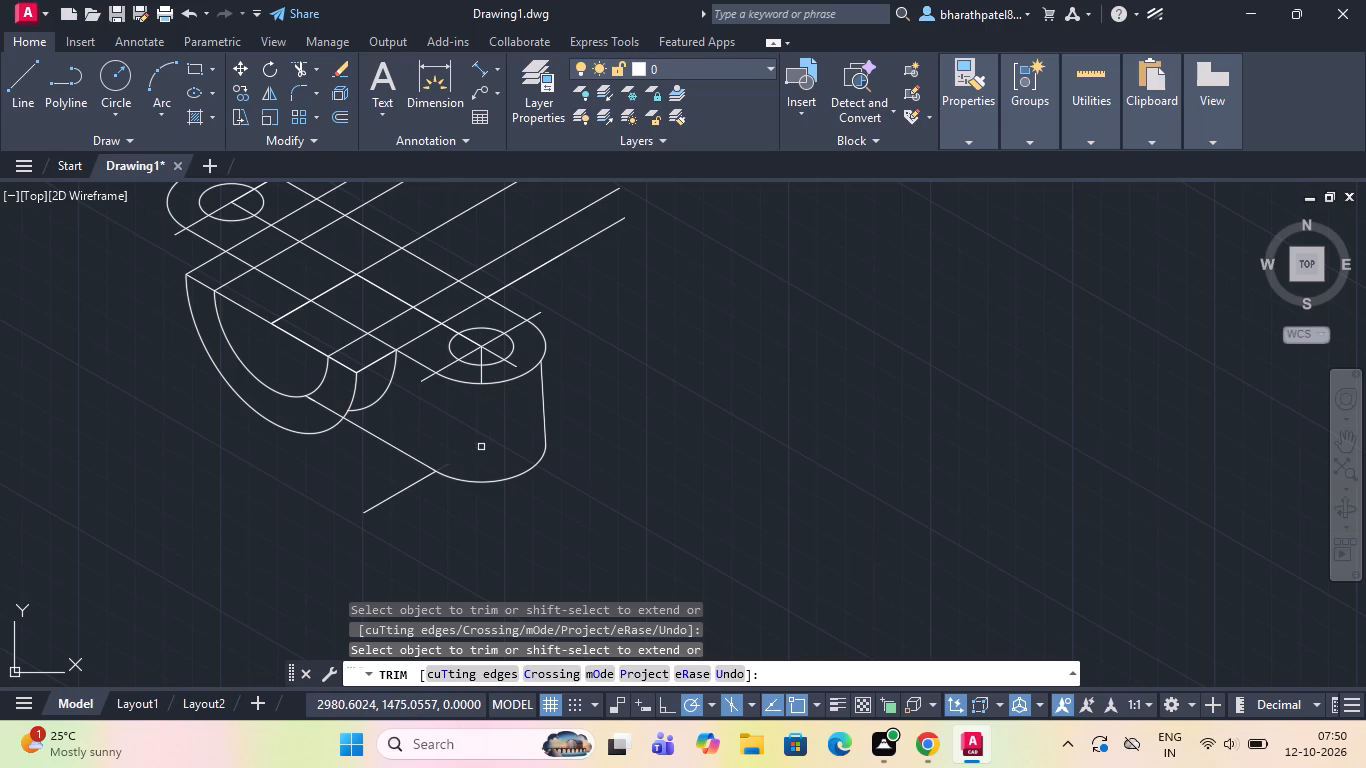
pyautogui.click(400, 493)
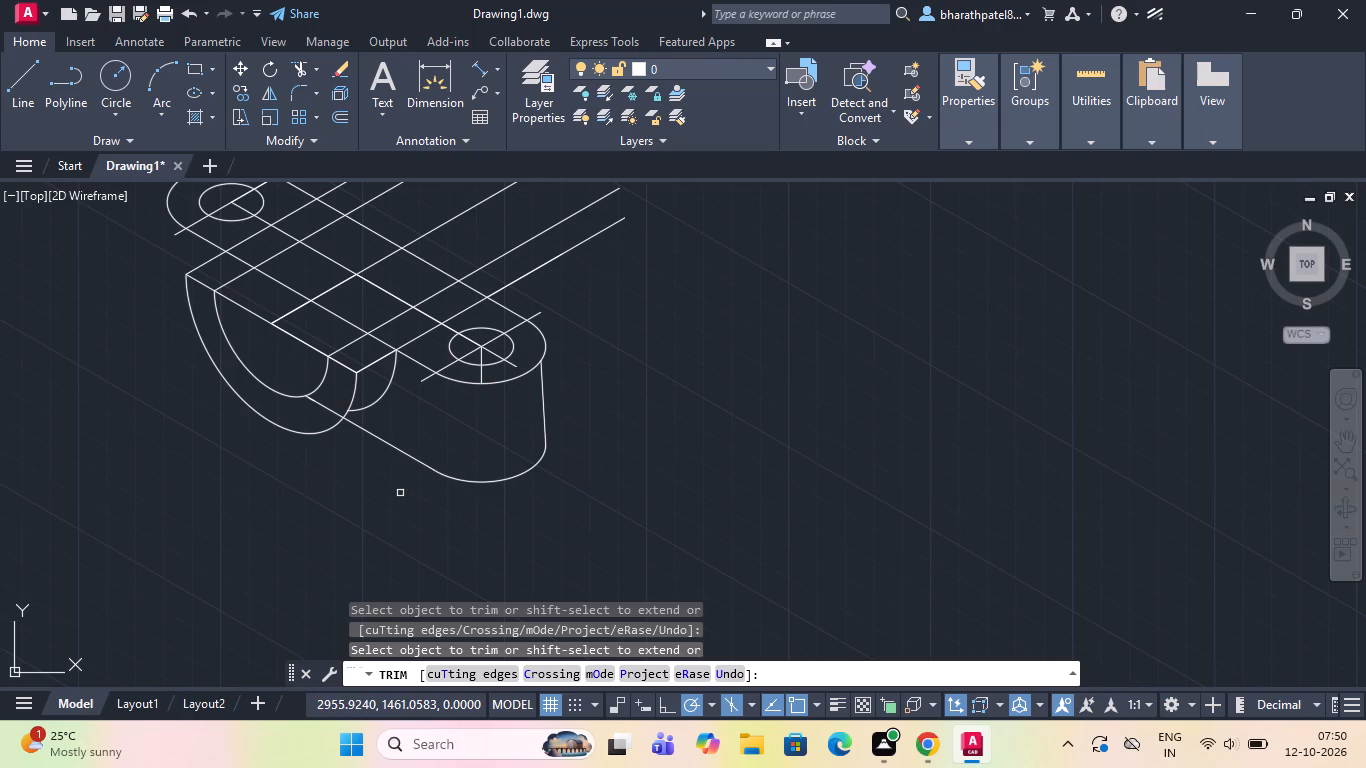
# Draw a vertical side line from the lower arc's outer quadrant to a tangent point on the upper arc of the deep rounded end.
pyautogui.scroll(-1, 399, 497)
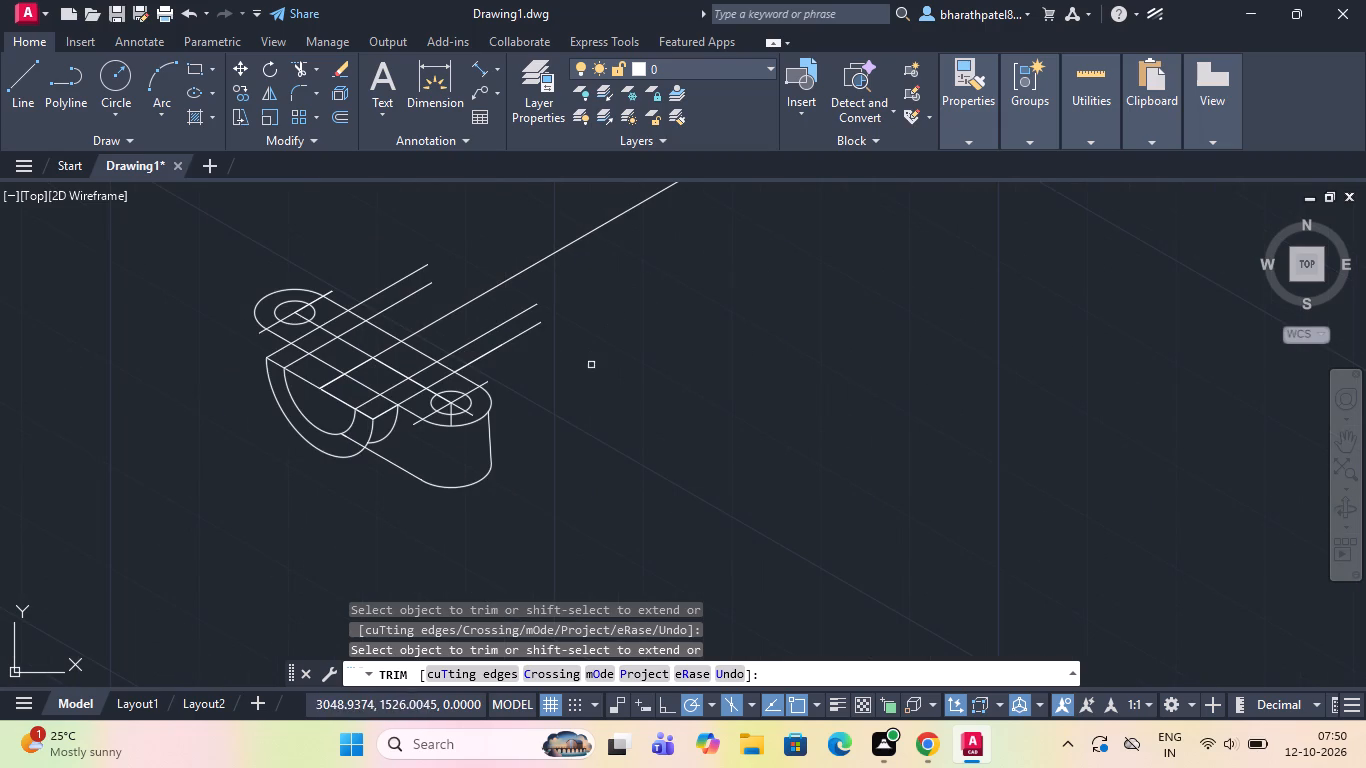
pyautogui.scroll(3, 542, 431)
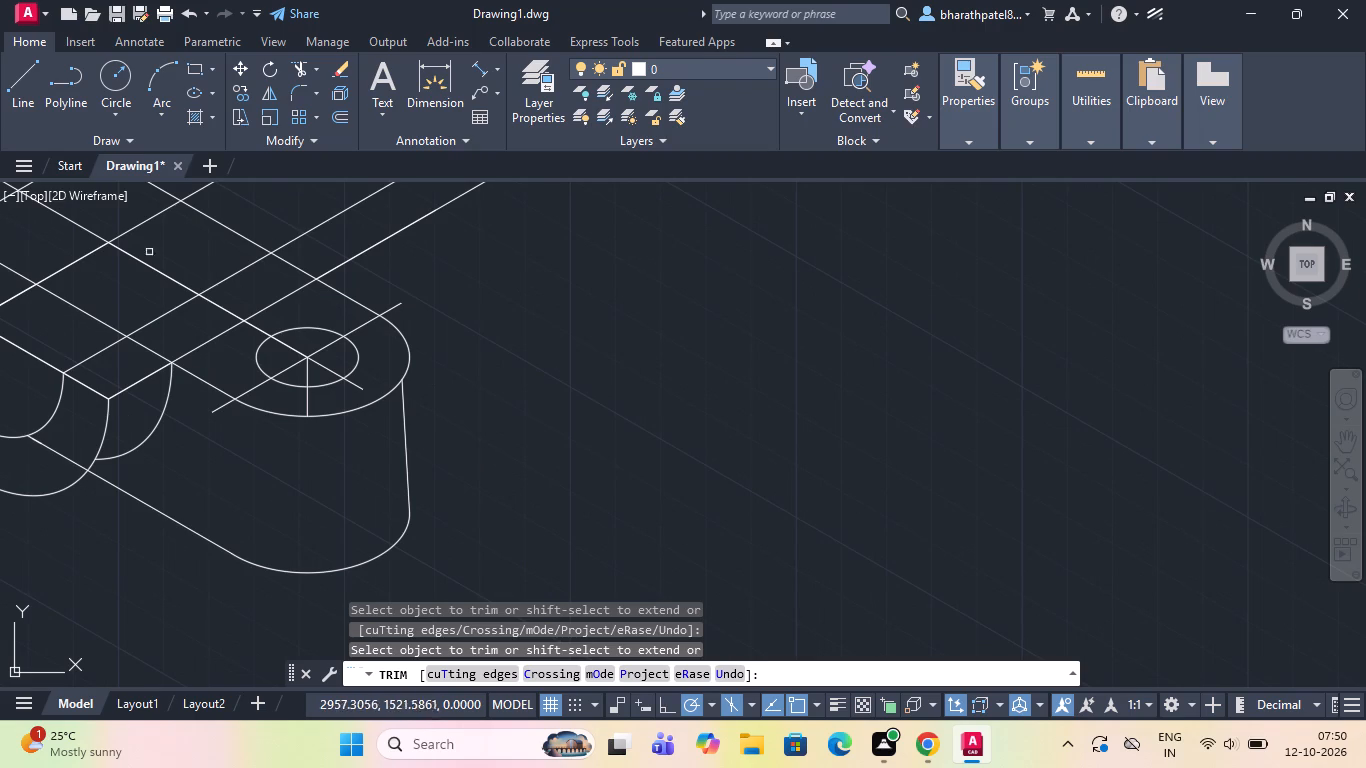
pyautogui.click(20, 80)
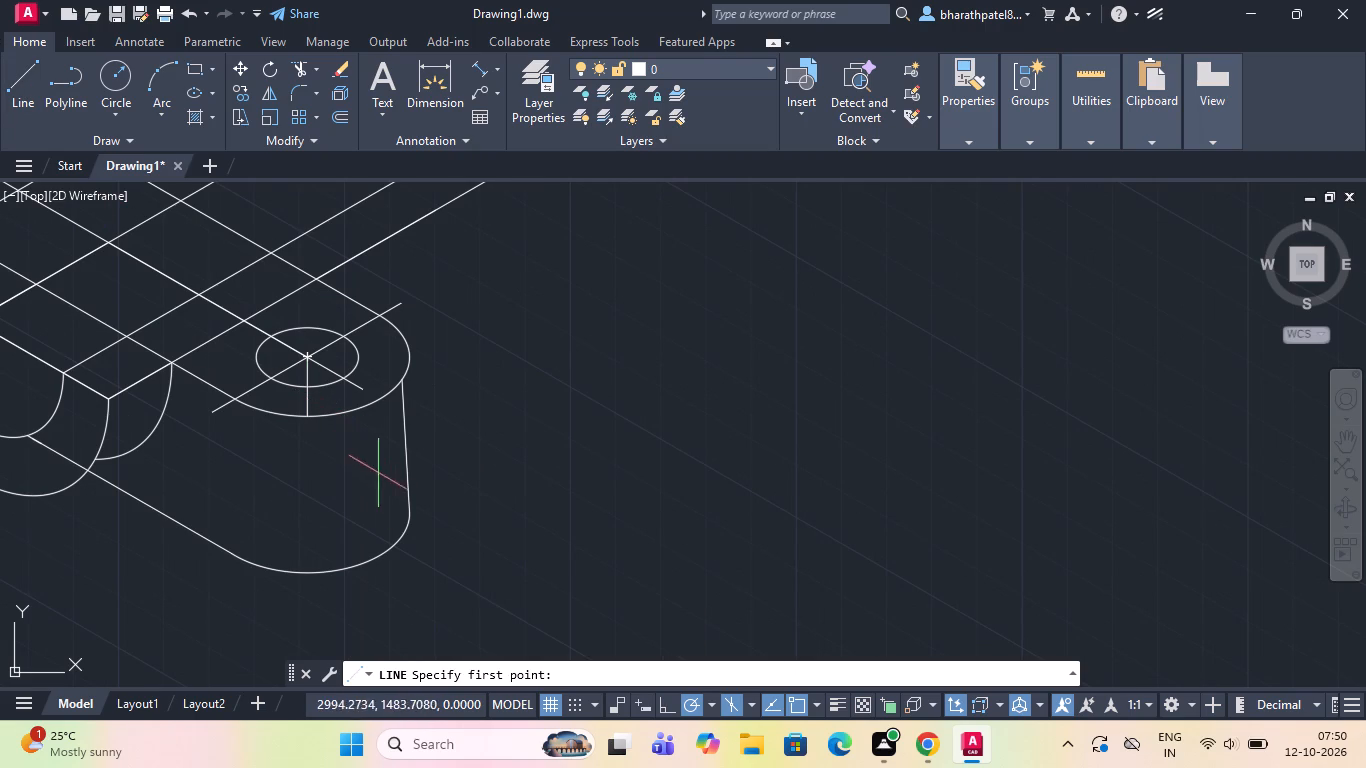
pyautogui.click(404, 511)
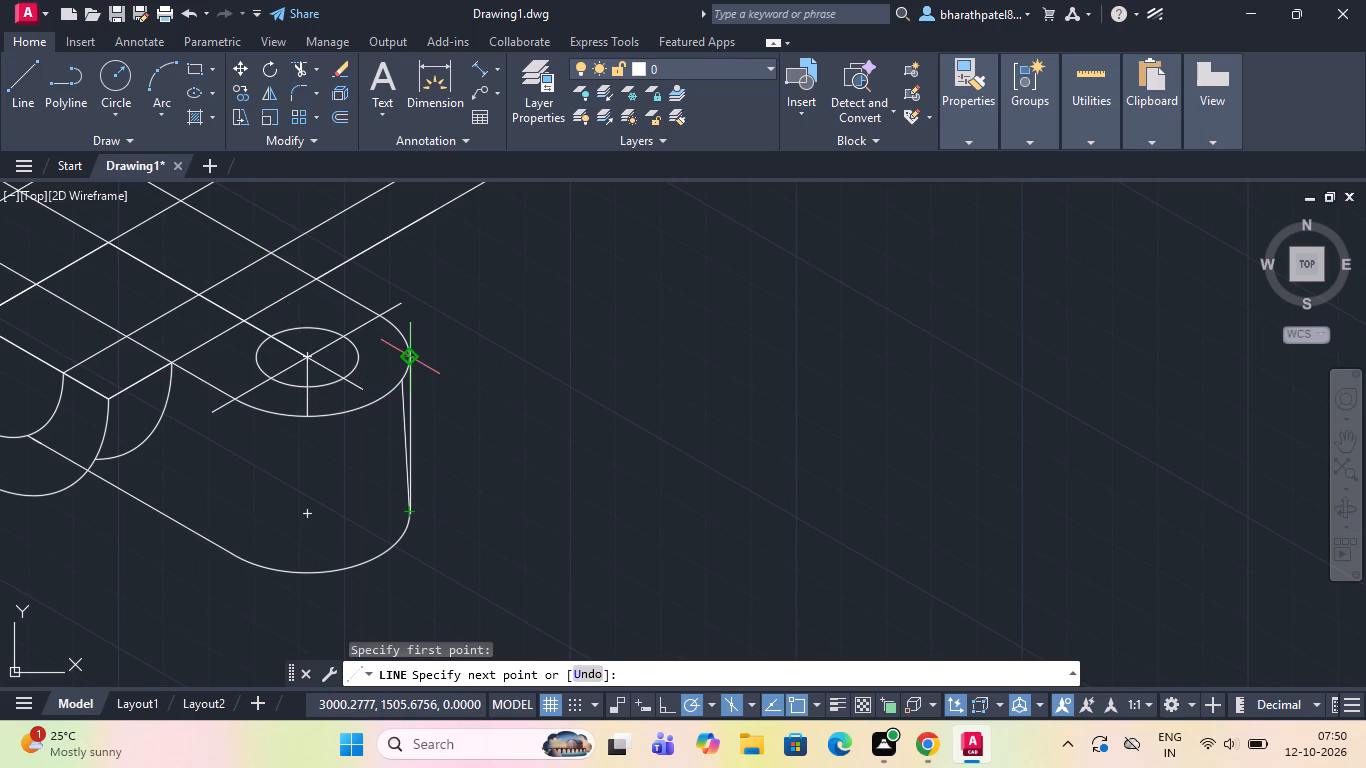
pyautogui.write('ta')
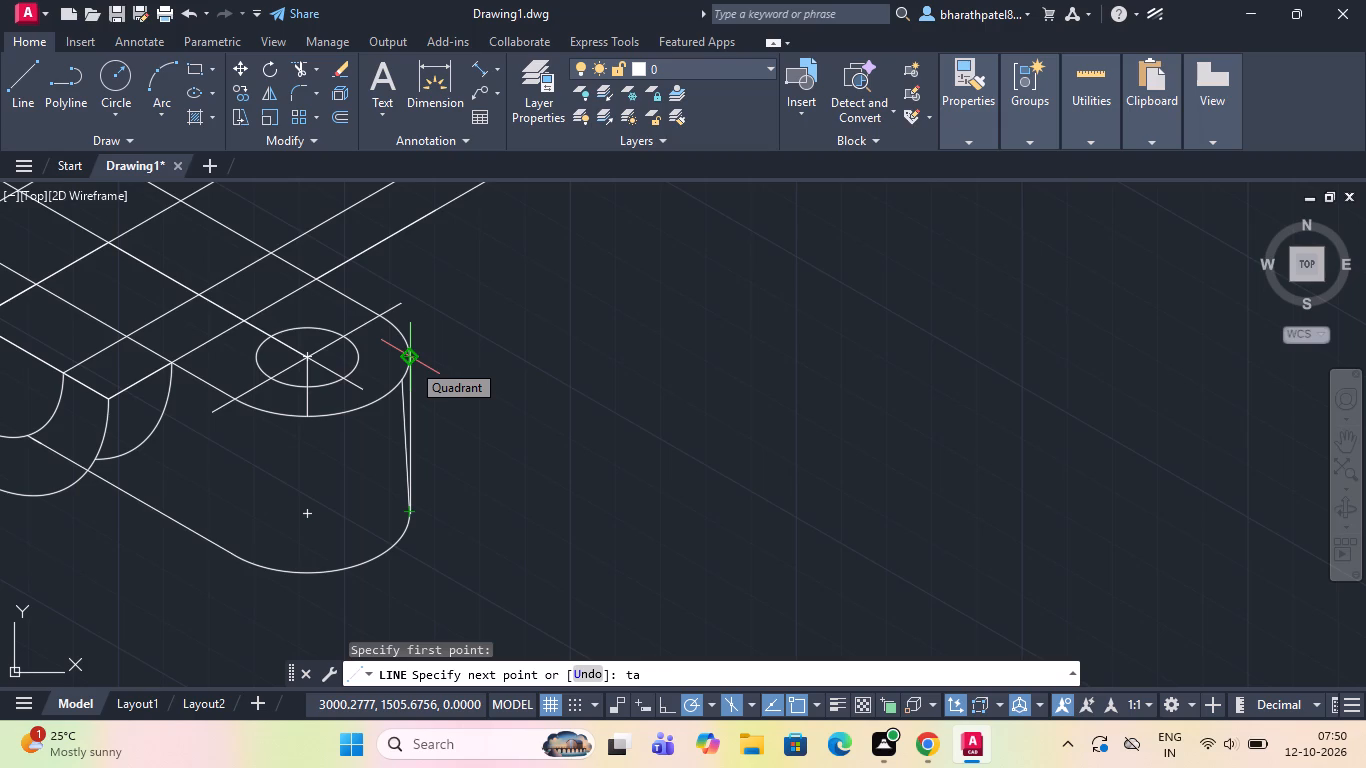
pyautogui.press('n')
pyautogui.press('Return')
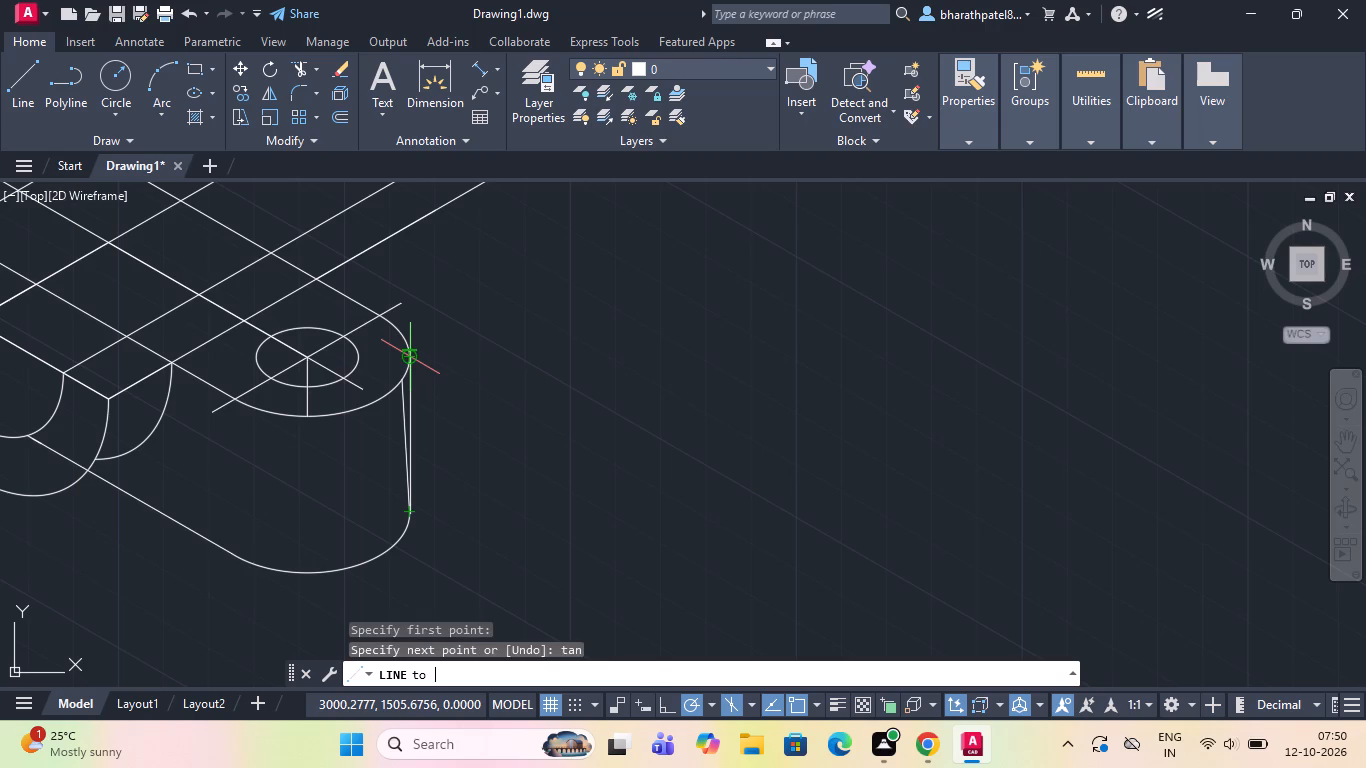
pyautogui.click(411, 360)
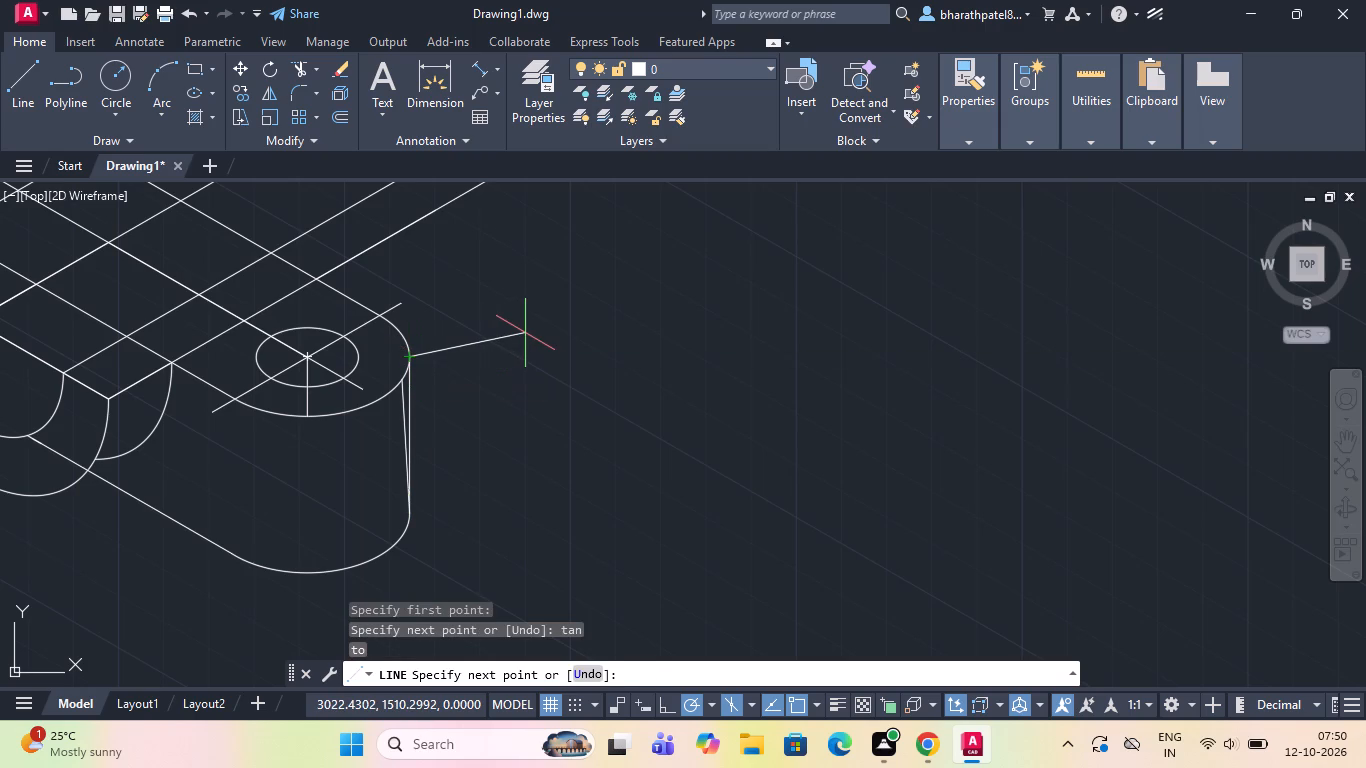
pyautogui.press('Escape')
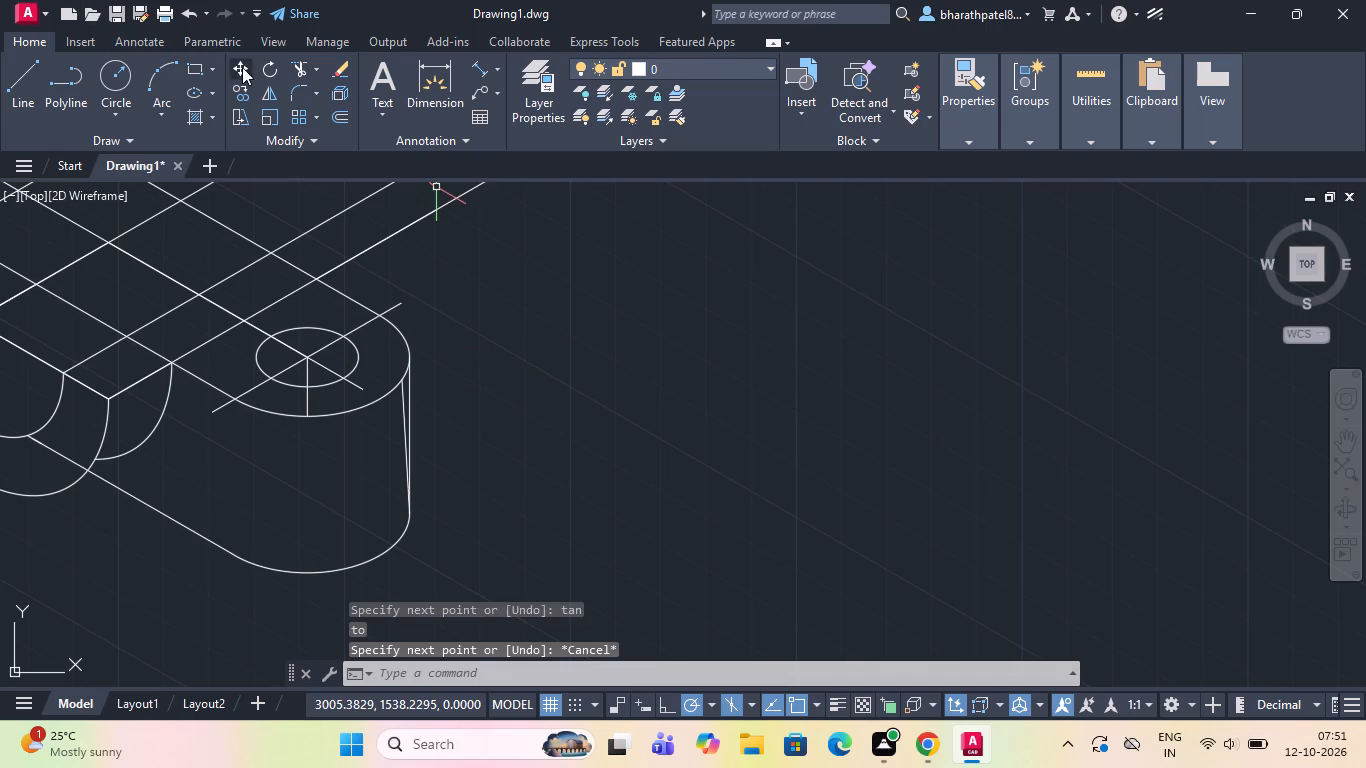
# Trim away the old slanted side line beside the new vertical one on the deep rounded end.
pyautogui.click(301, 69)
pyautogui.scroll(3, 406, 427)
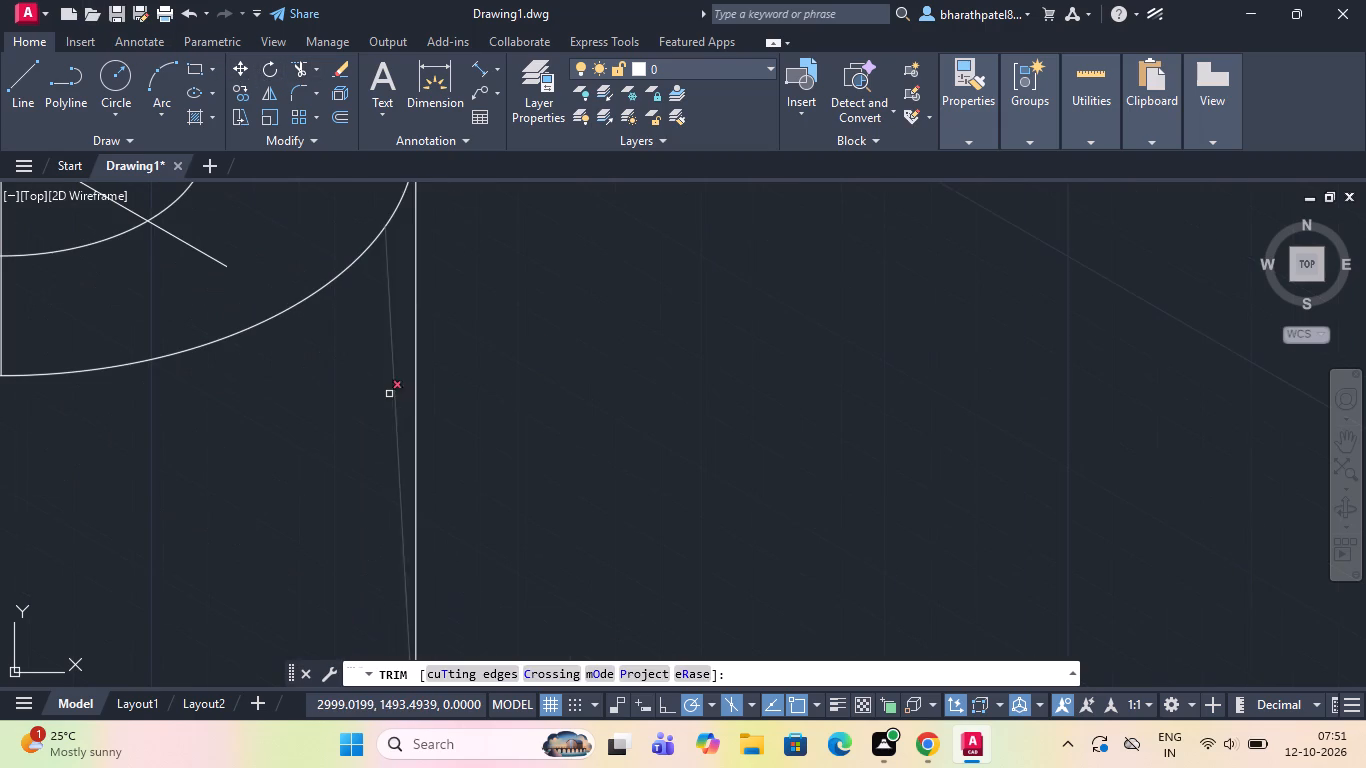
pyautogui.click(396, 392)
# Draw a 30-unit line vertically downward from the centre of the hole at the plate's opposite, upper-left rounded end.
pyautogui.scroll(-5, 397, 389)
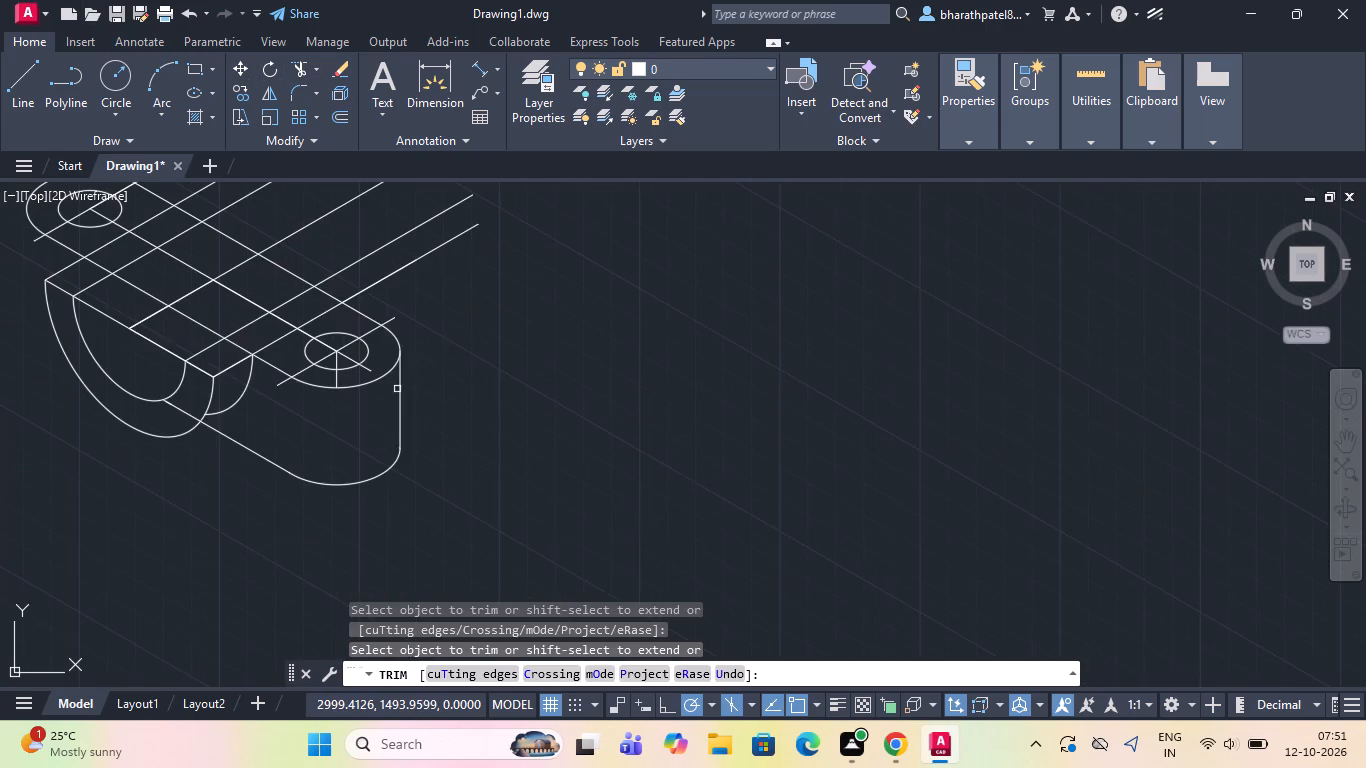
pyautogui.scroll(-2, 511, 342)
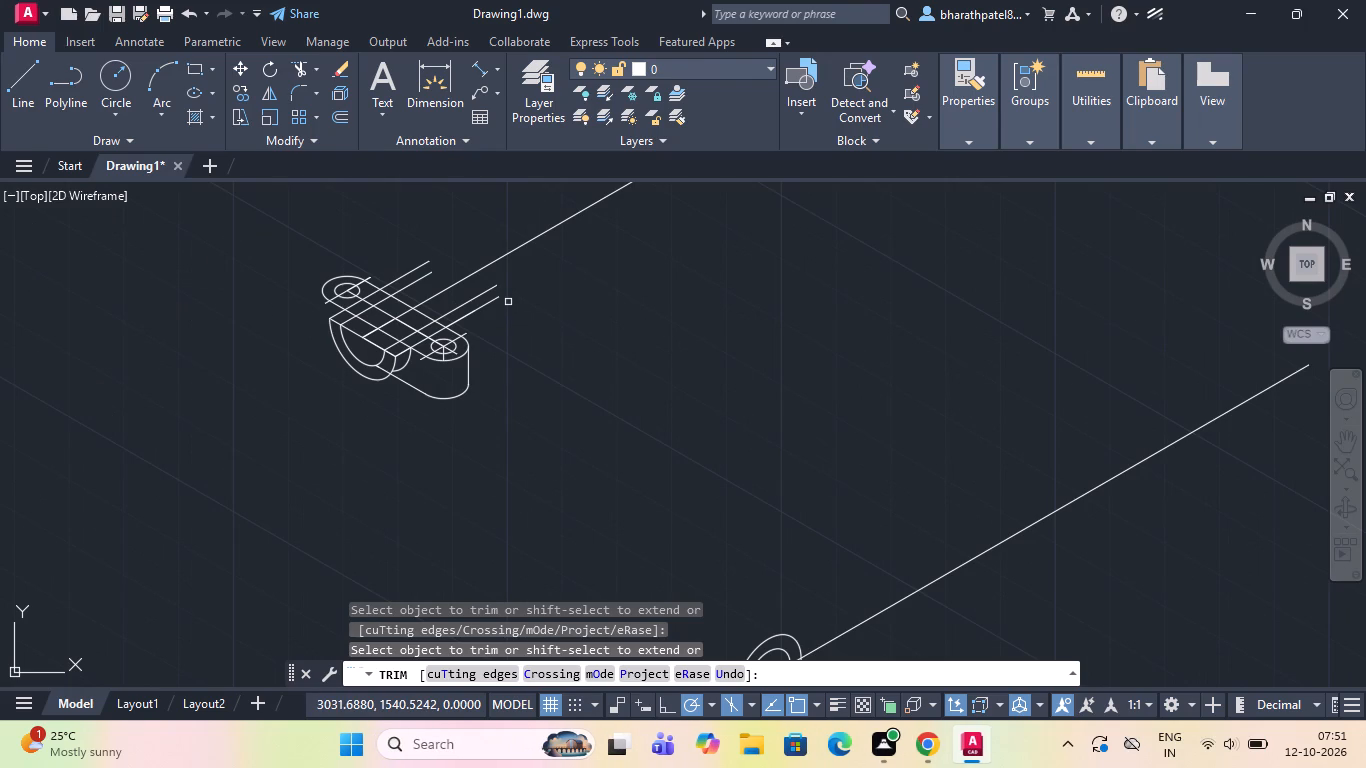
pyautogui.click(9, 74)
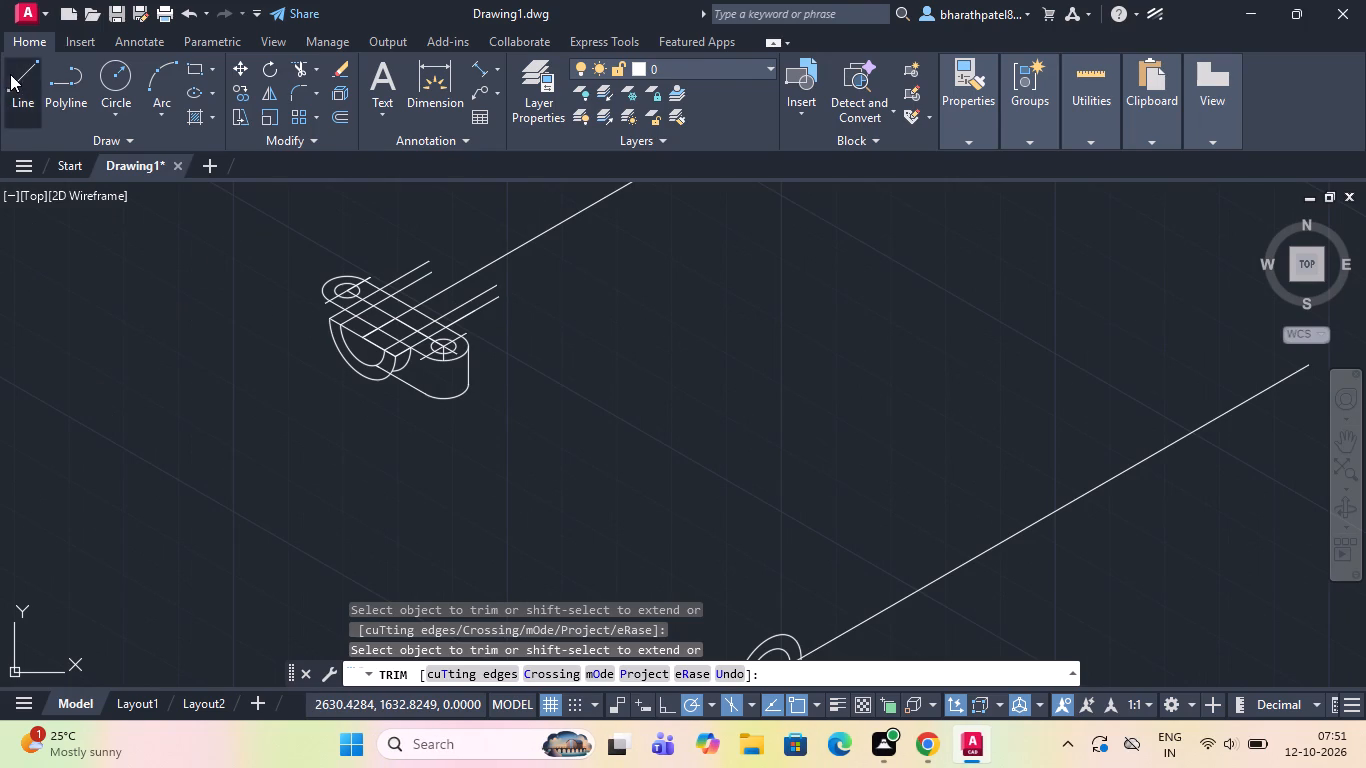
pyautogui.scroll(3, 321, 256)
pyautogui.scroll(-1, 404, 377)
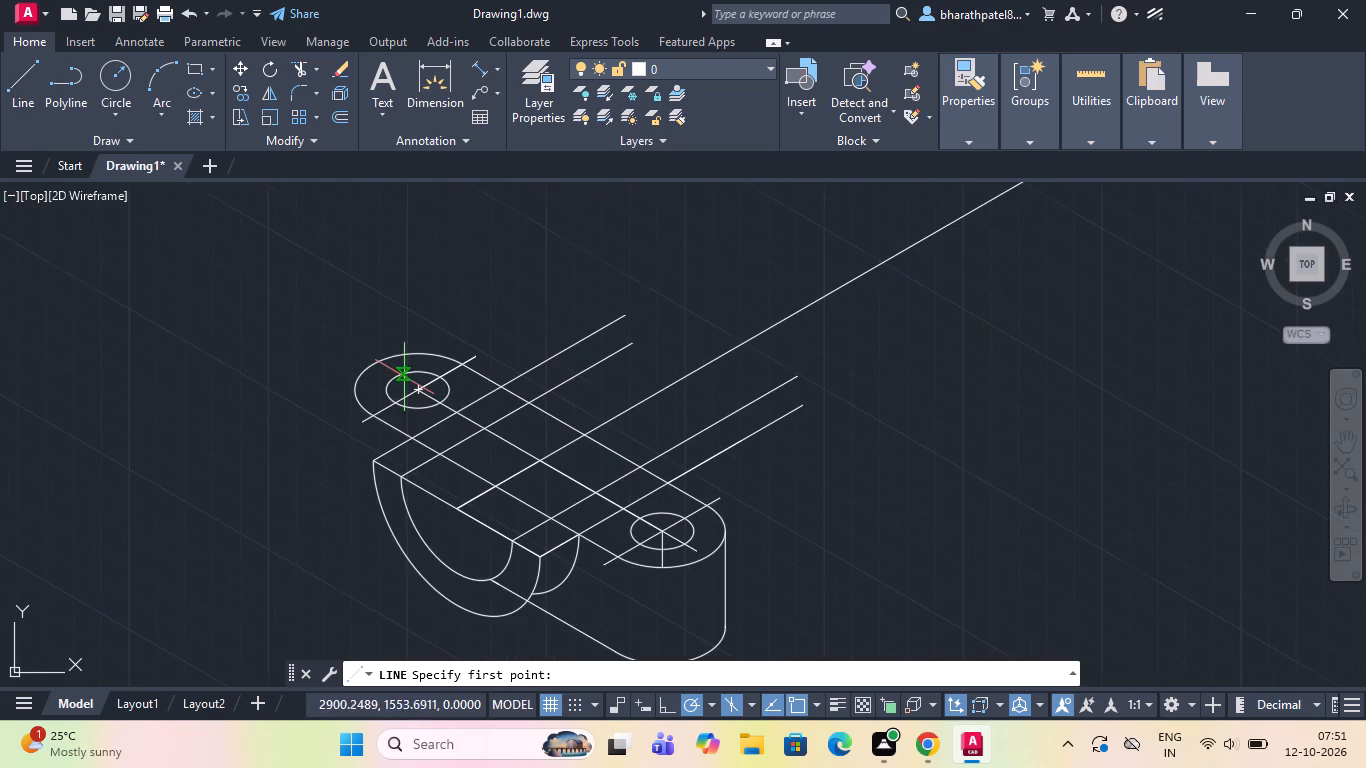
pyautogui.scroll(3, 388, 455)
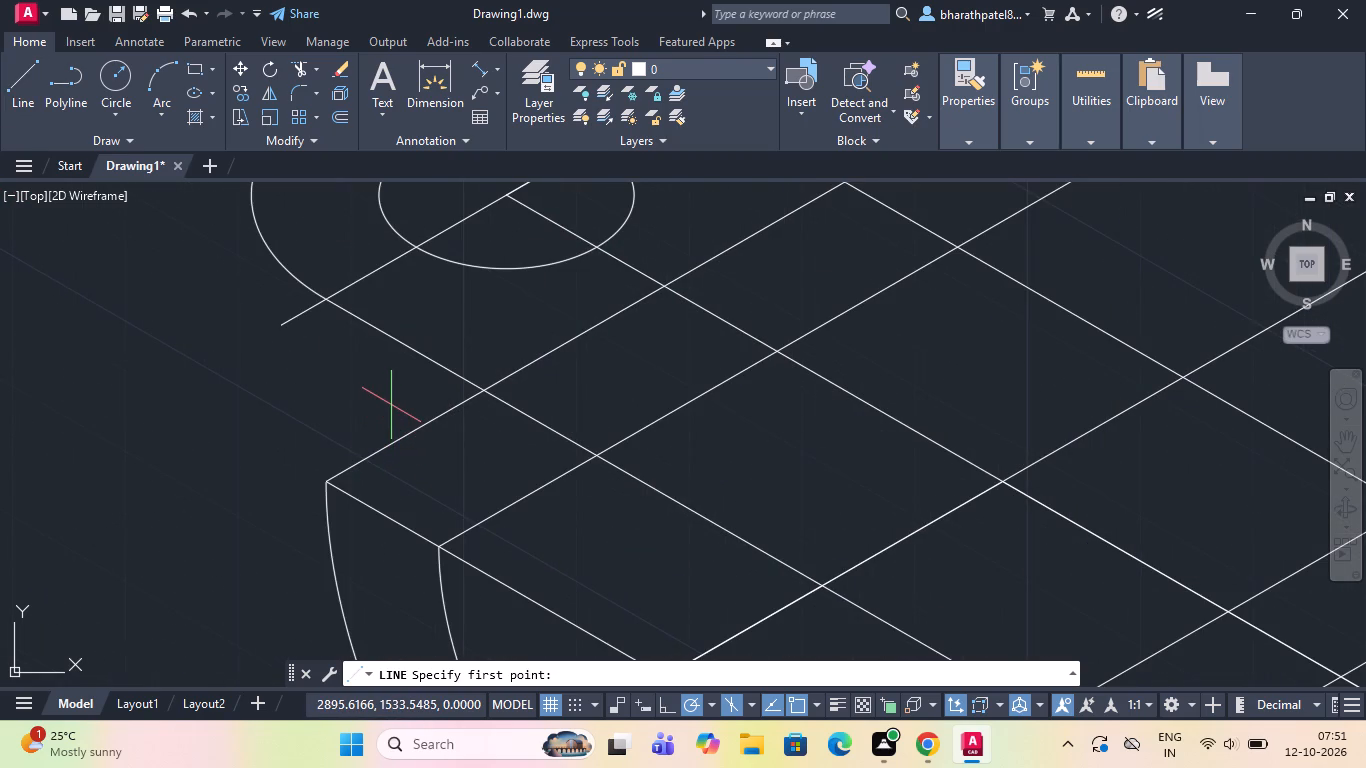
pyautogui.scroll(-2, 391, 405)
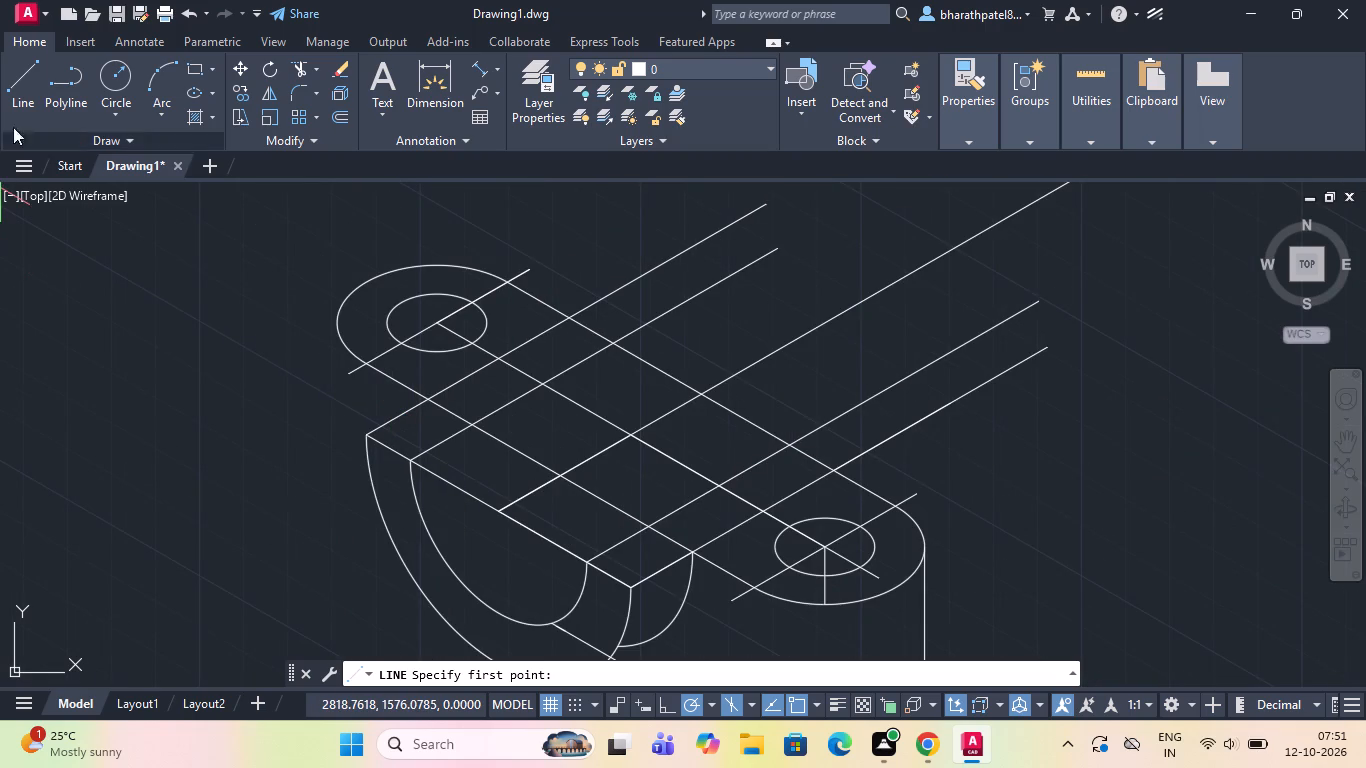
pyautogui.click(29, 71)
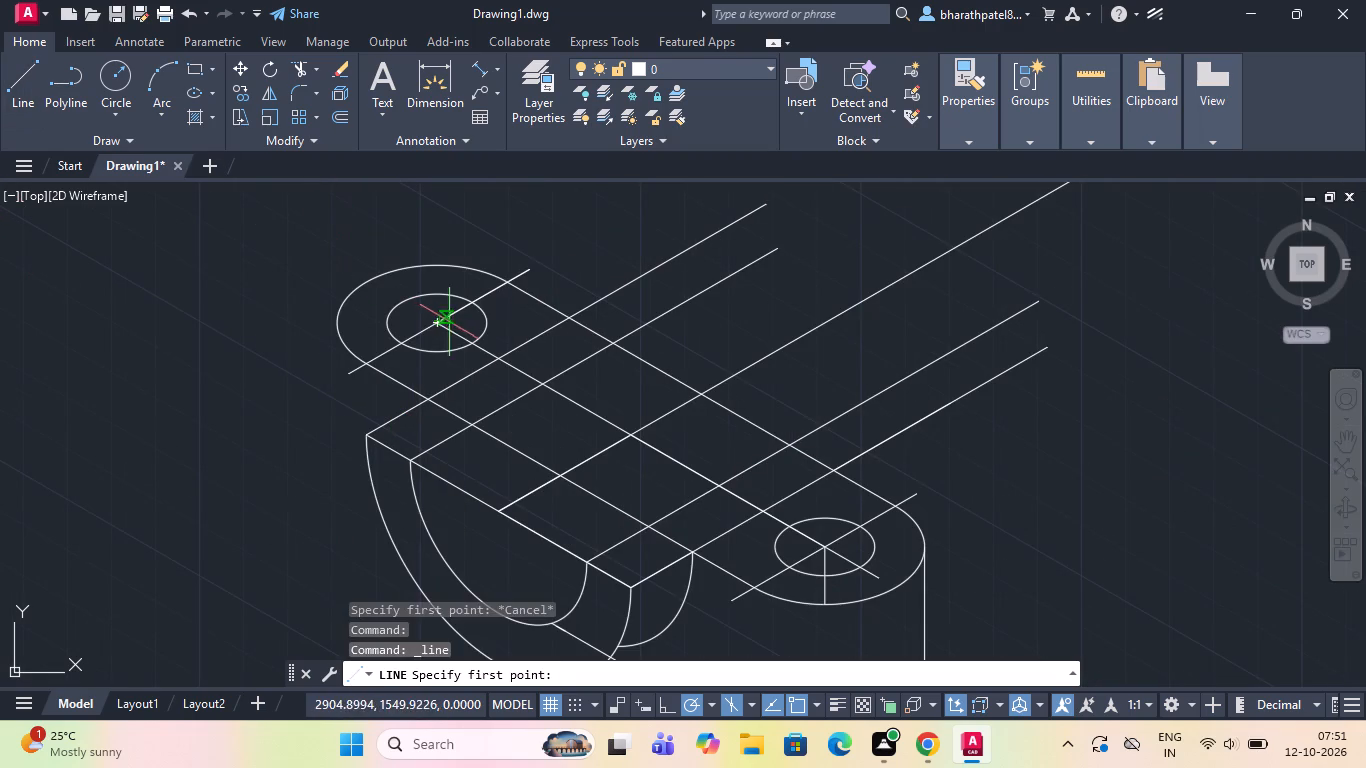
pyautogui.click(438, 323)
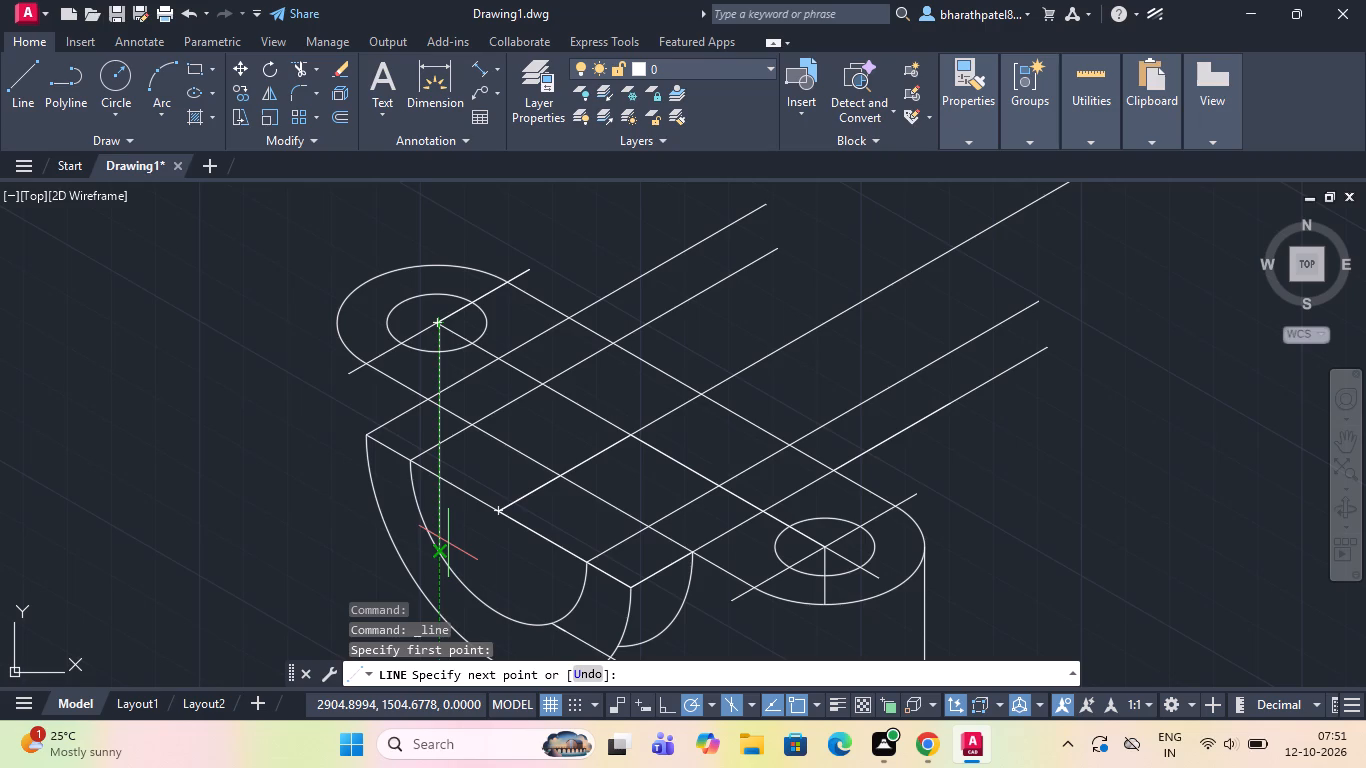
pyautogui.press('3')
pyautogui.press('0')
pyautogui.press('Return')
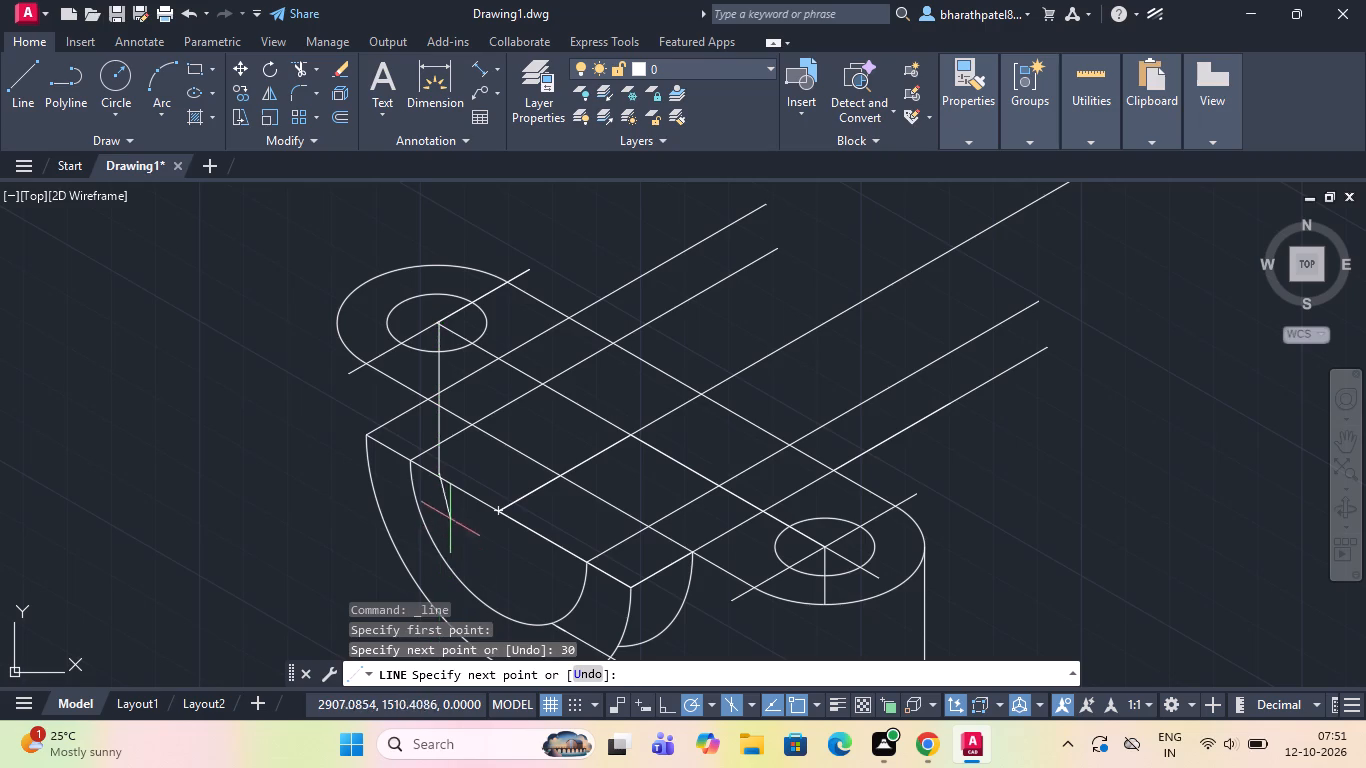
# Draw a radius-16 isocircle on the top isoplane, centred at the lower end of the 30-unit vertical line.
pyautogui.scroll(6, 434, 460)
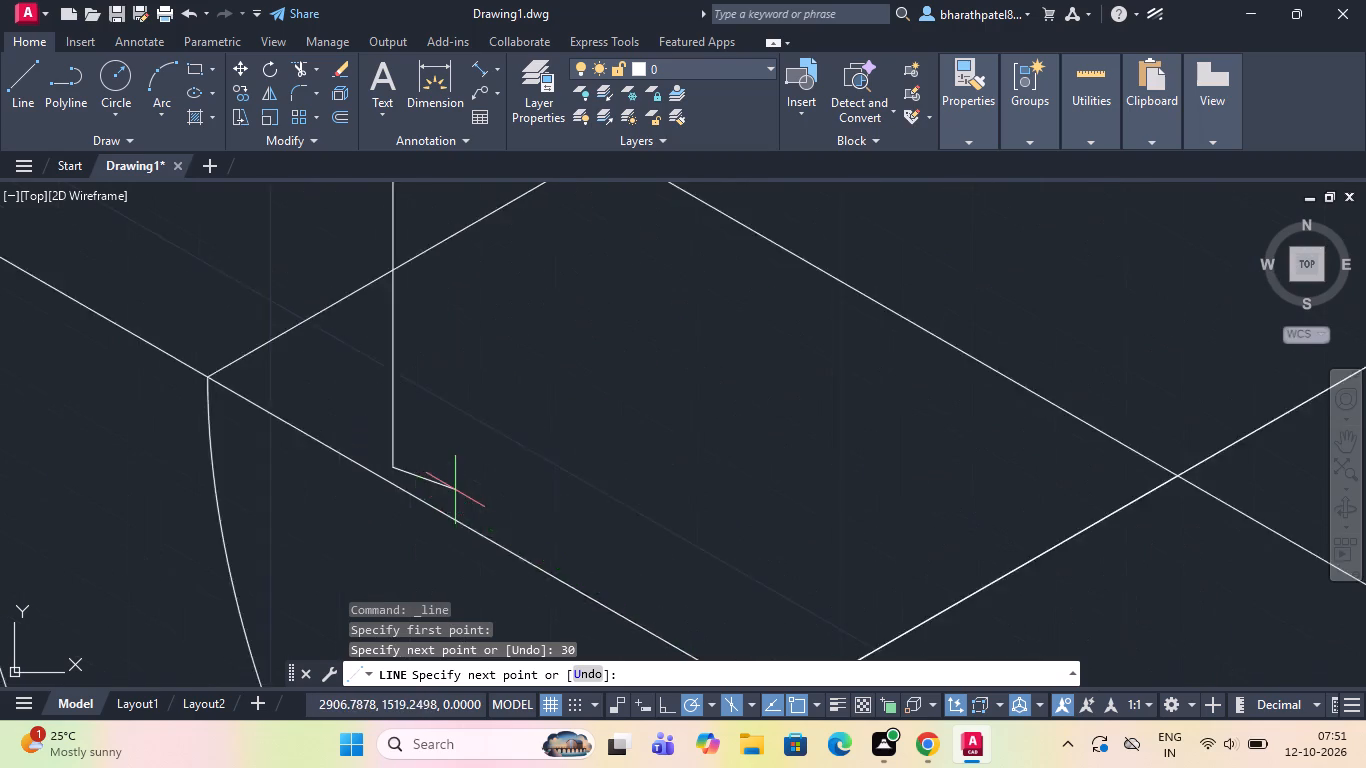
pyautogui.scroll(1, 455, 490)
pyautogui.press('Escape')
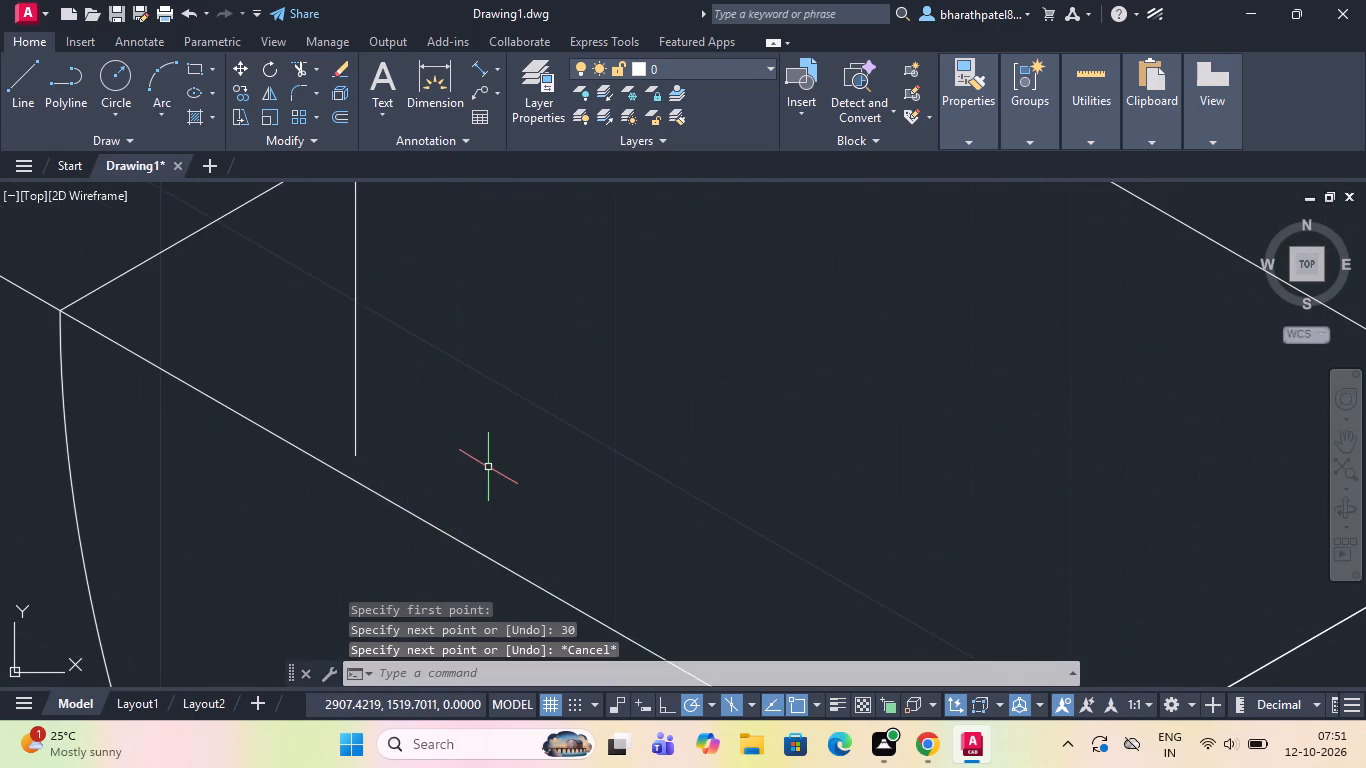
pyautogui.press('e')
pyautogui.write('ll')
pyautogui.press('Return')
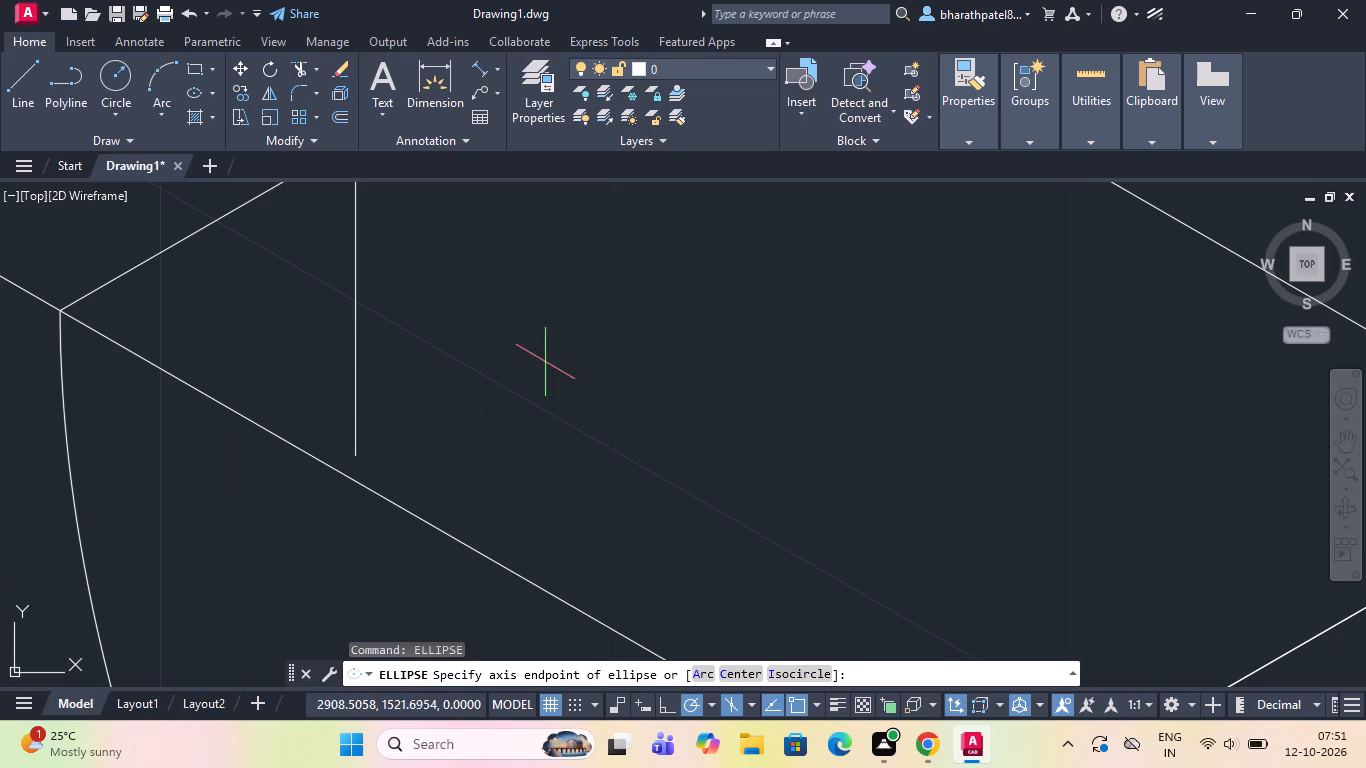
pyautogui.click(809, 671)
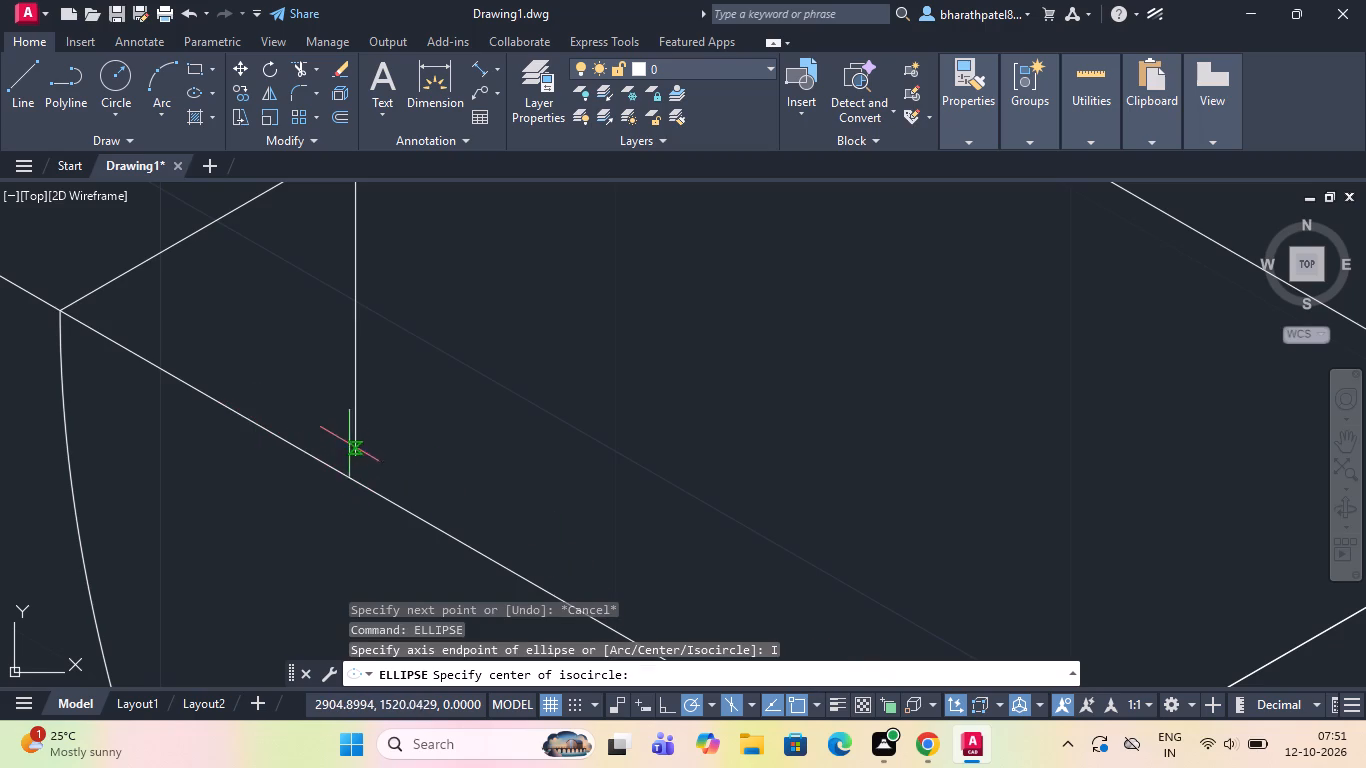
pyautogui.moveTo(356, 455); pyautogui.dragTo(380, 455)
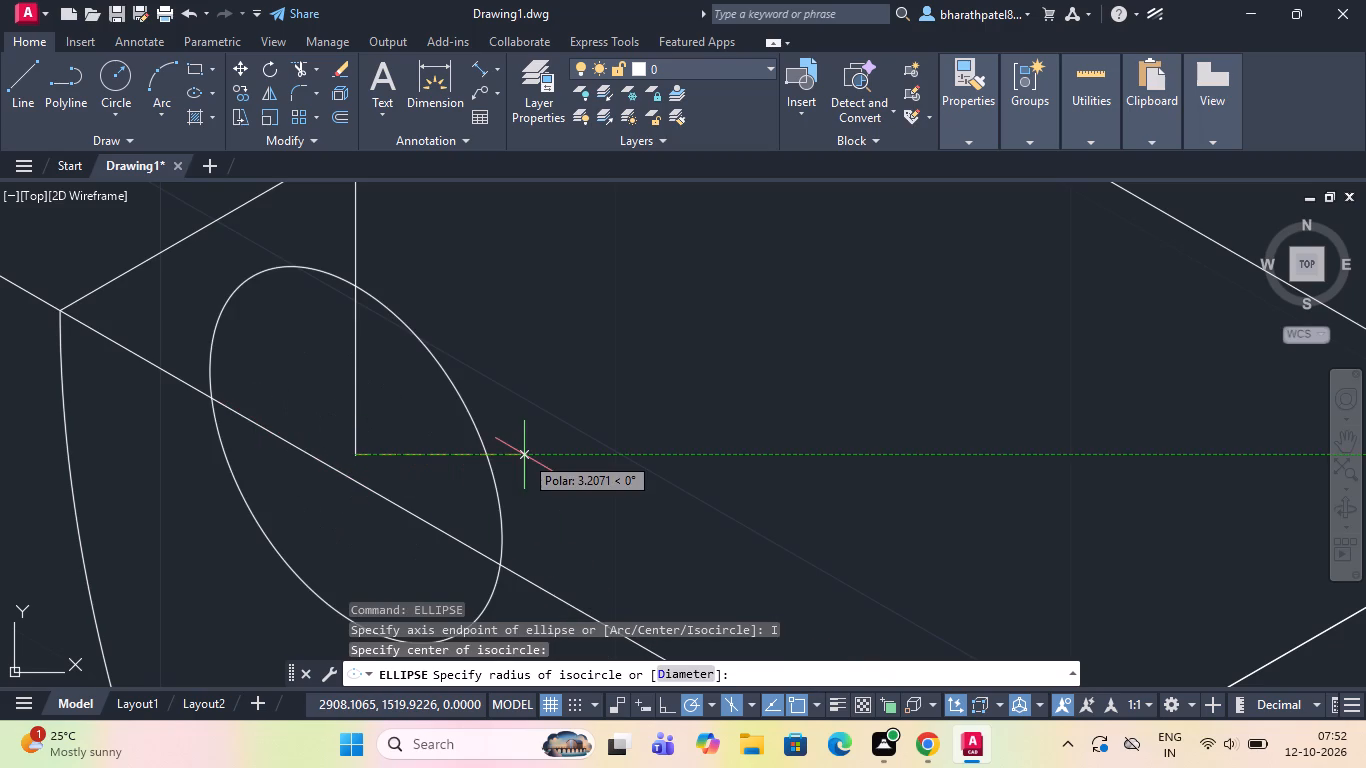
pyautogui.press('F5')
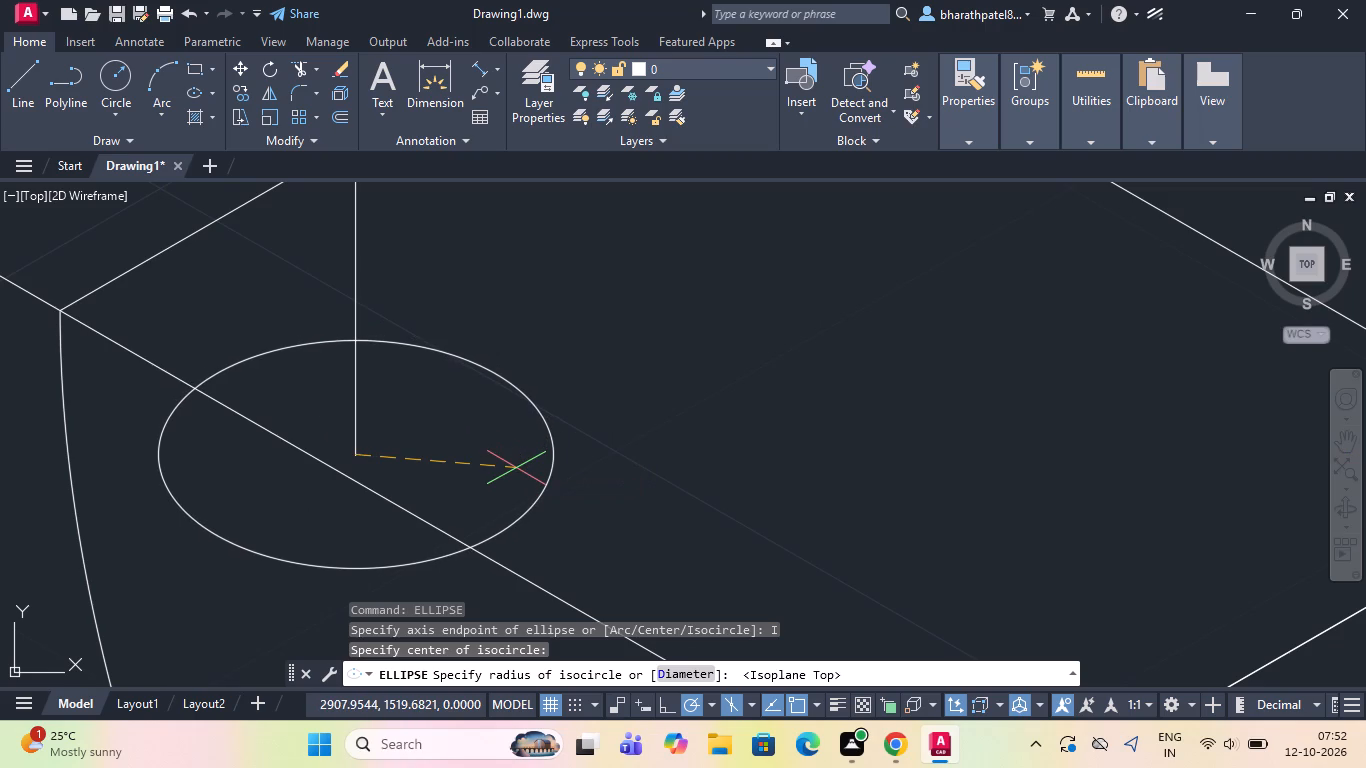
pyautogui.write('16')
pyautogui.press('Return')
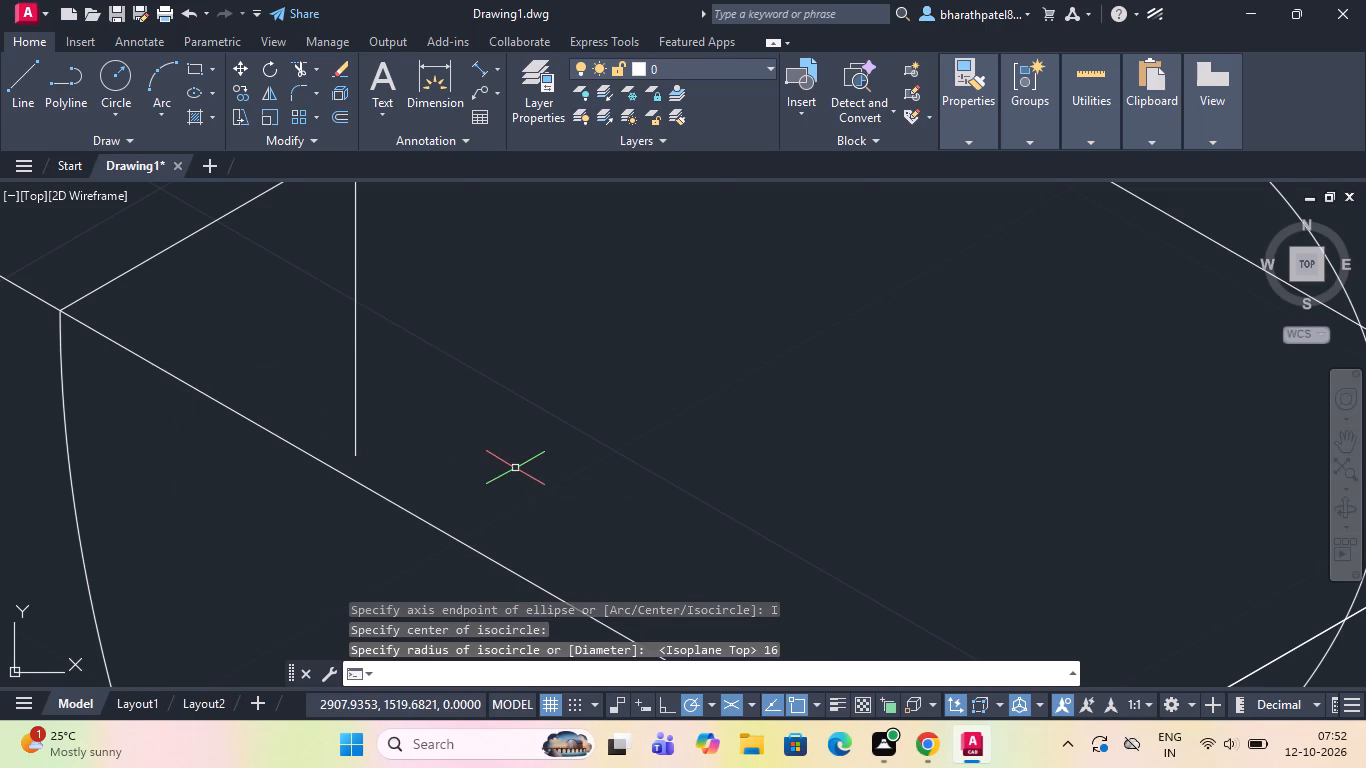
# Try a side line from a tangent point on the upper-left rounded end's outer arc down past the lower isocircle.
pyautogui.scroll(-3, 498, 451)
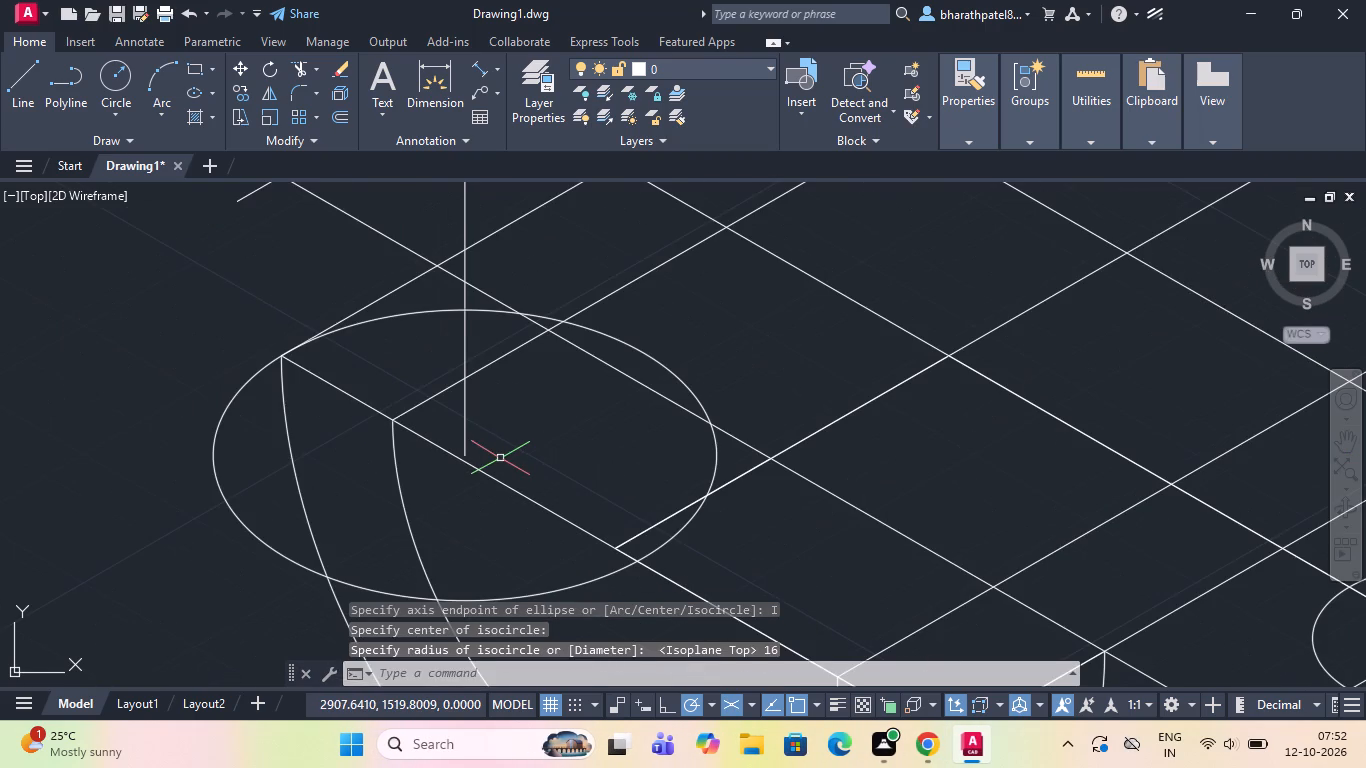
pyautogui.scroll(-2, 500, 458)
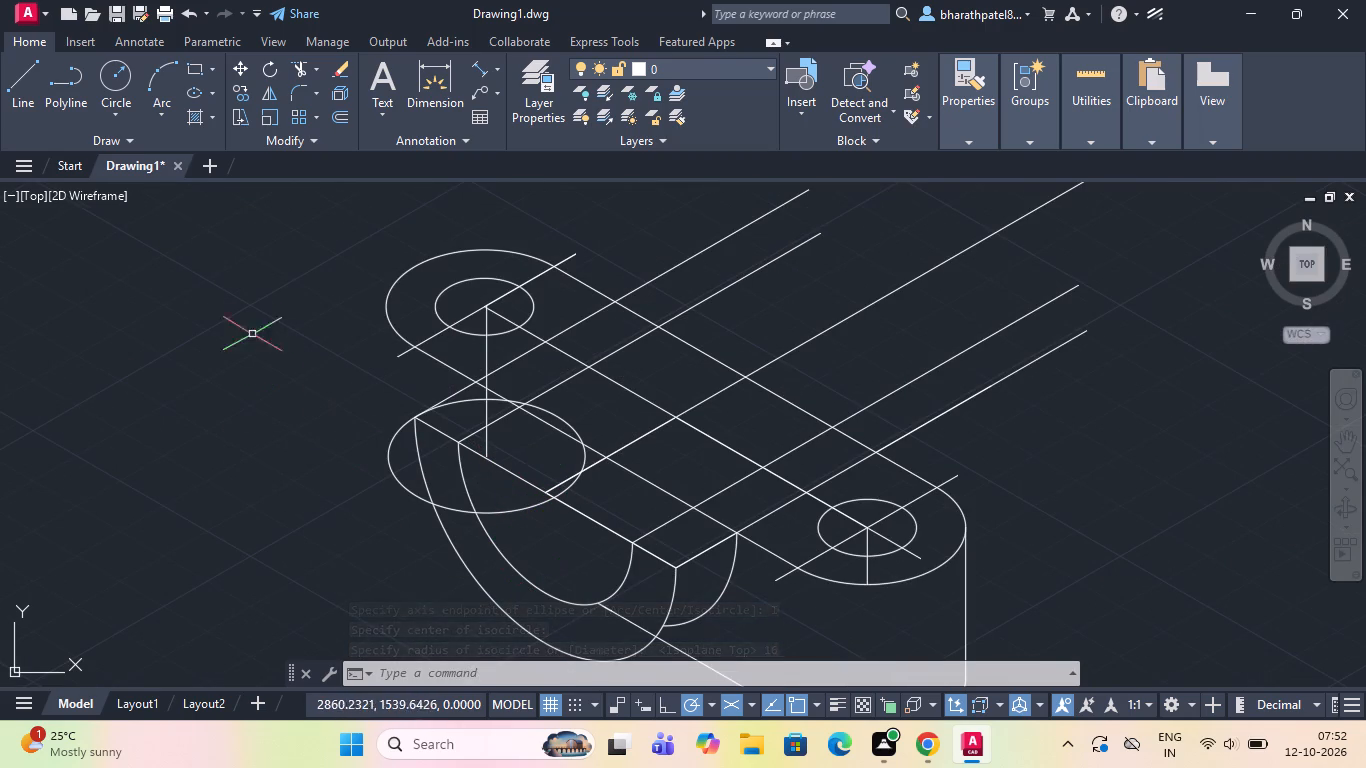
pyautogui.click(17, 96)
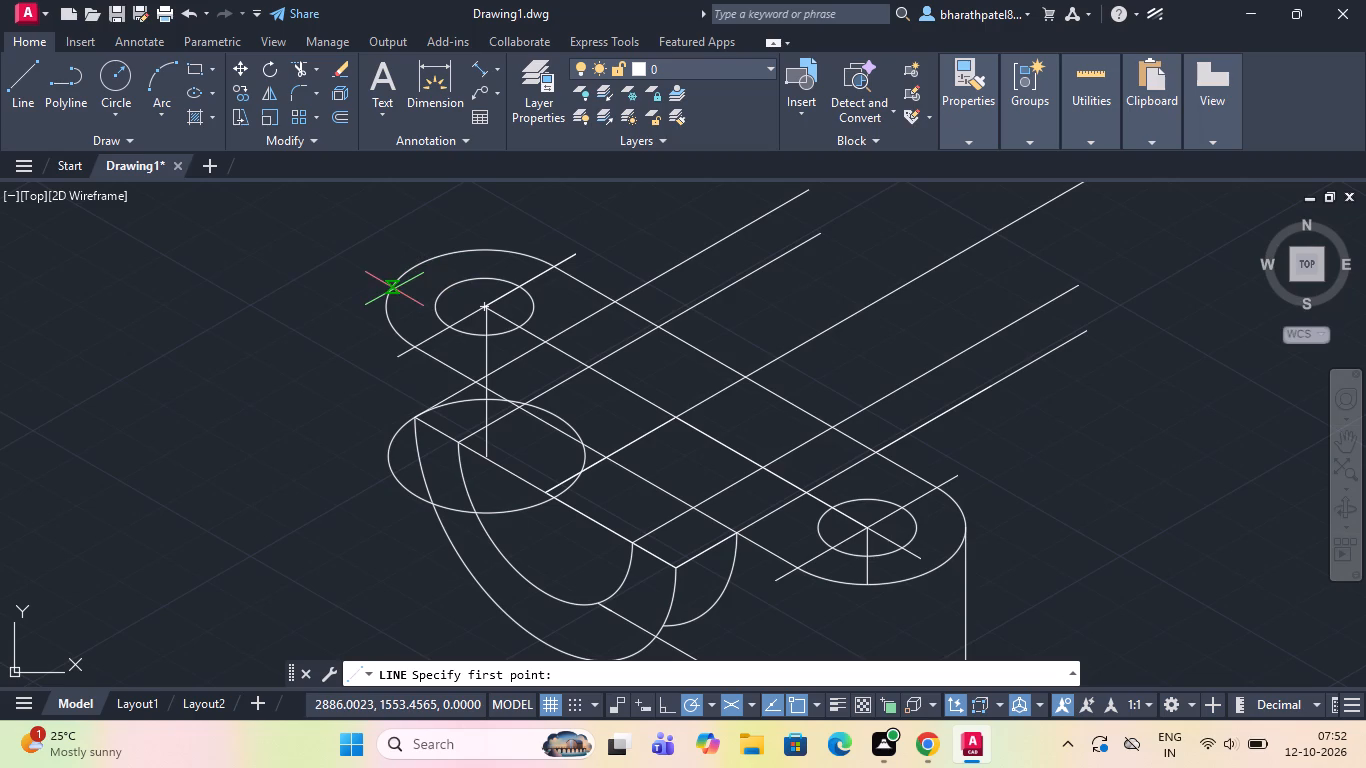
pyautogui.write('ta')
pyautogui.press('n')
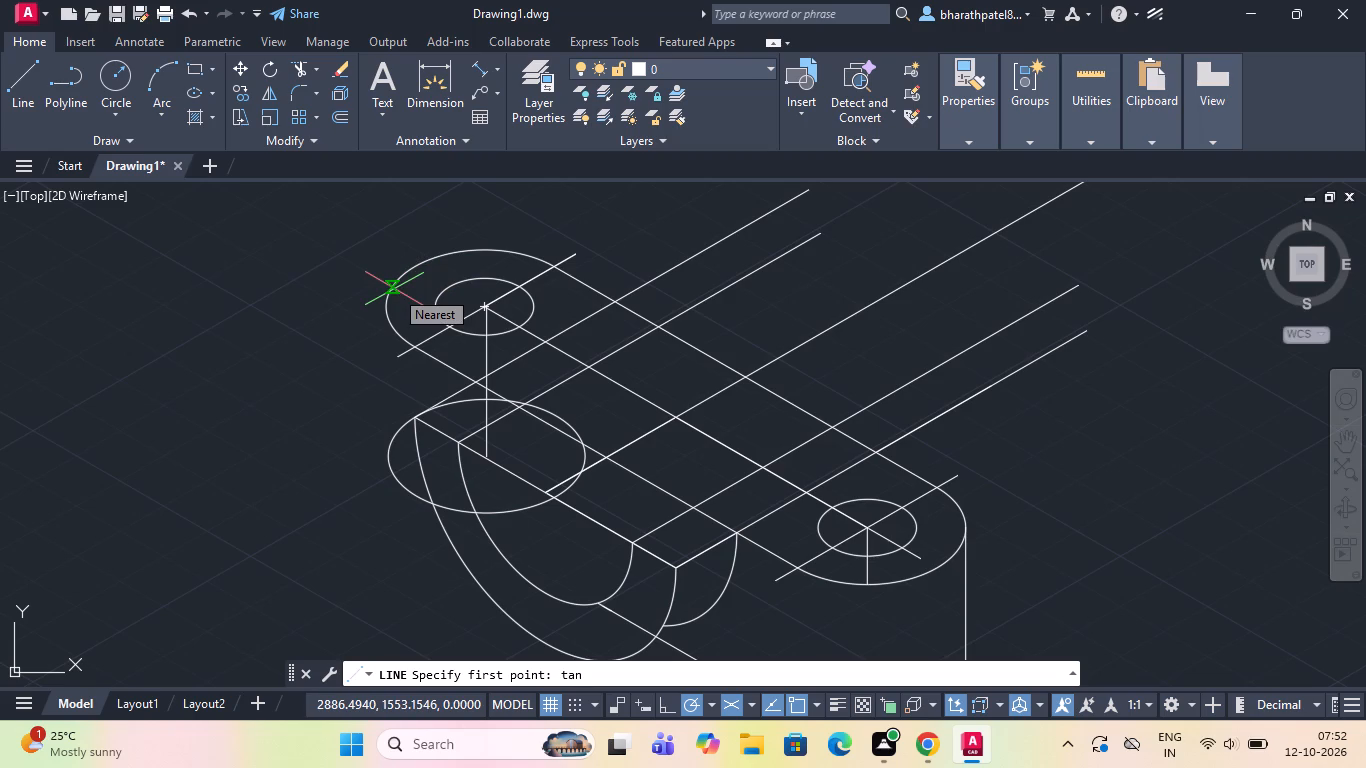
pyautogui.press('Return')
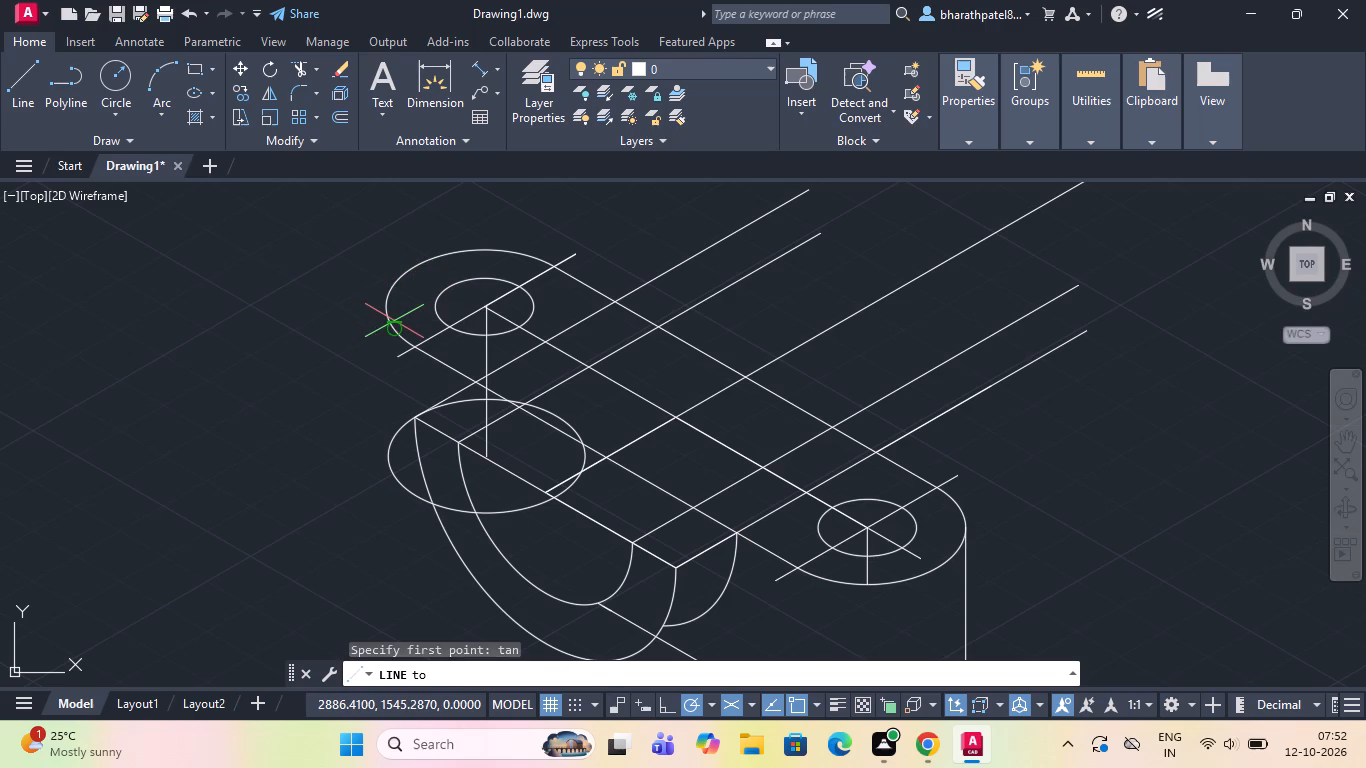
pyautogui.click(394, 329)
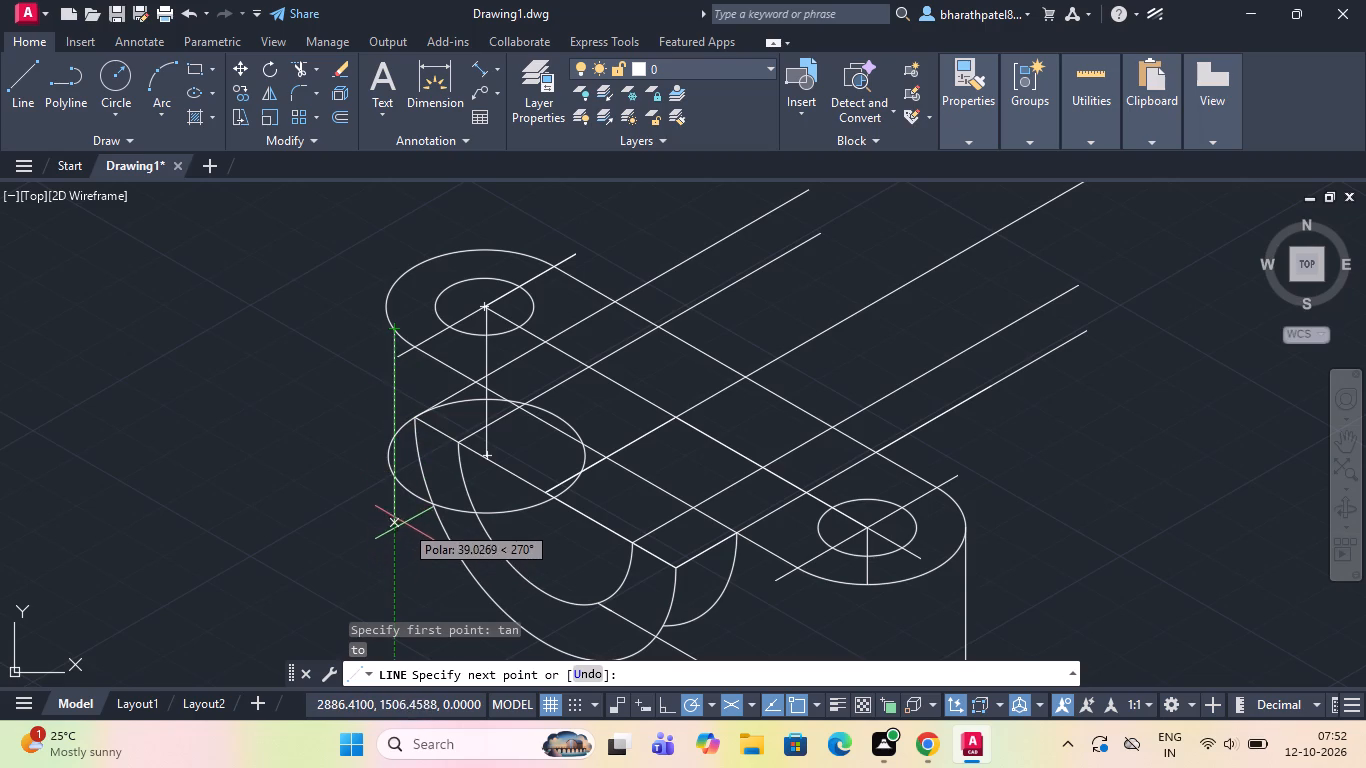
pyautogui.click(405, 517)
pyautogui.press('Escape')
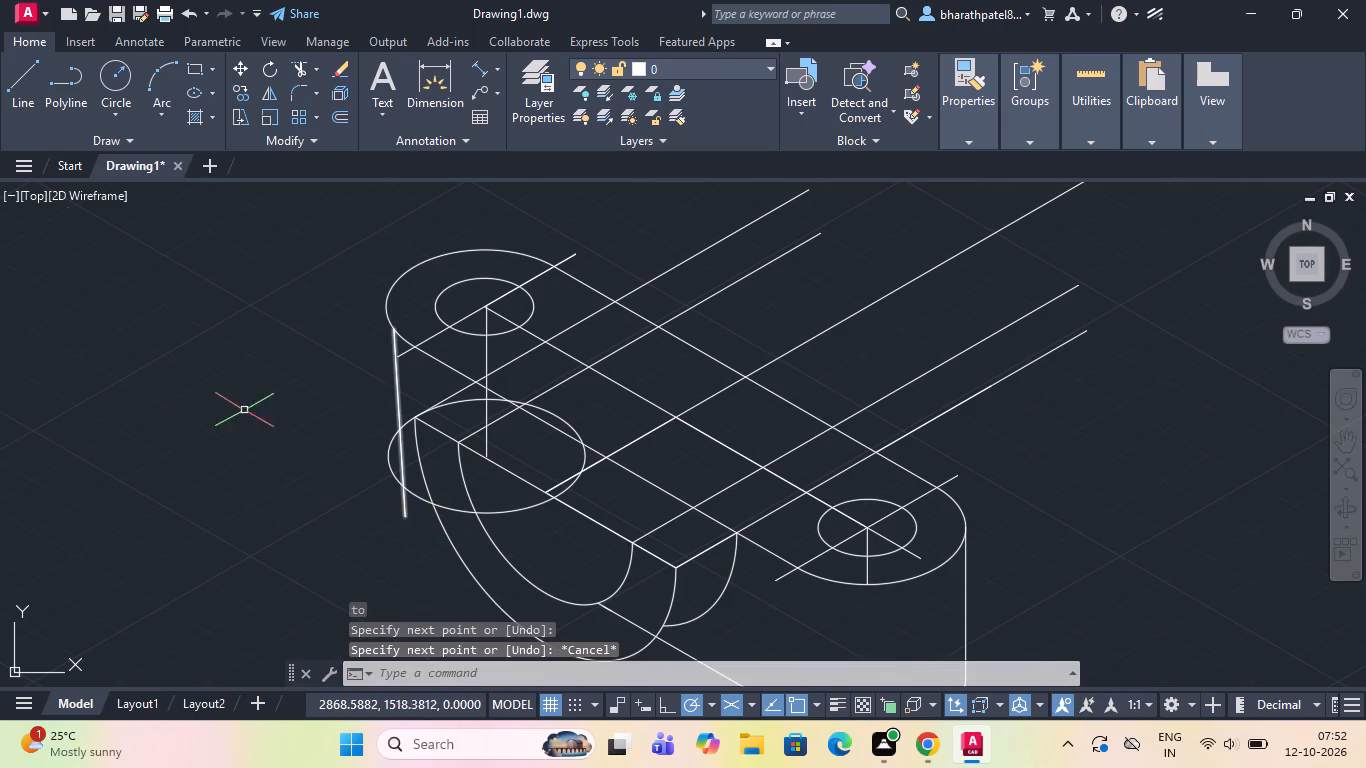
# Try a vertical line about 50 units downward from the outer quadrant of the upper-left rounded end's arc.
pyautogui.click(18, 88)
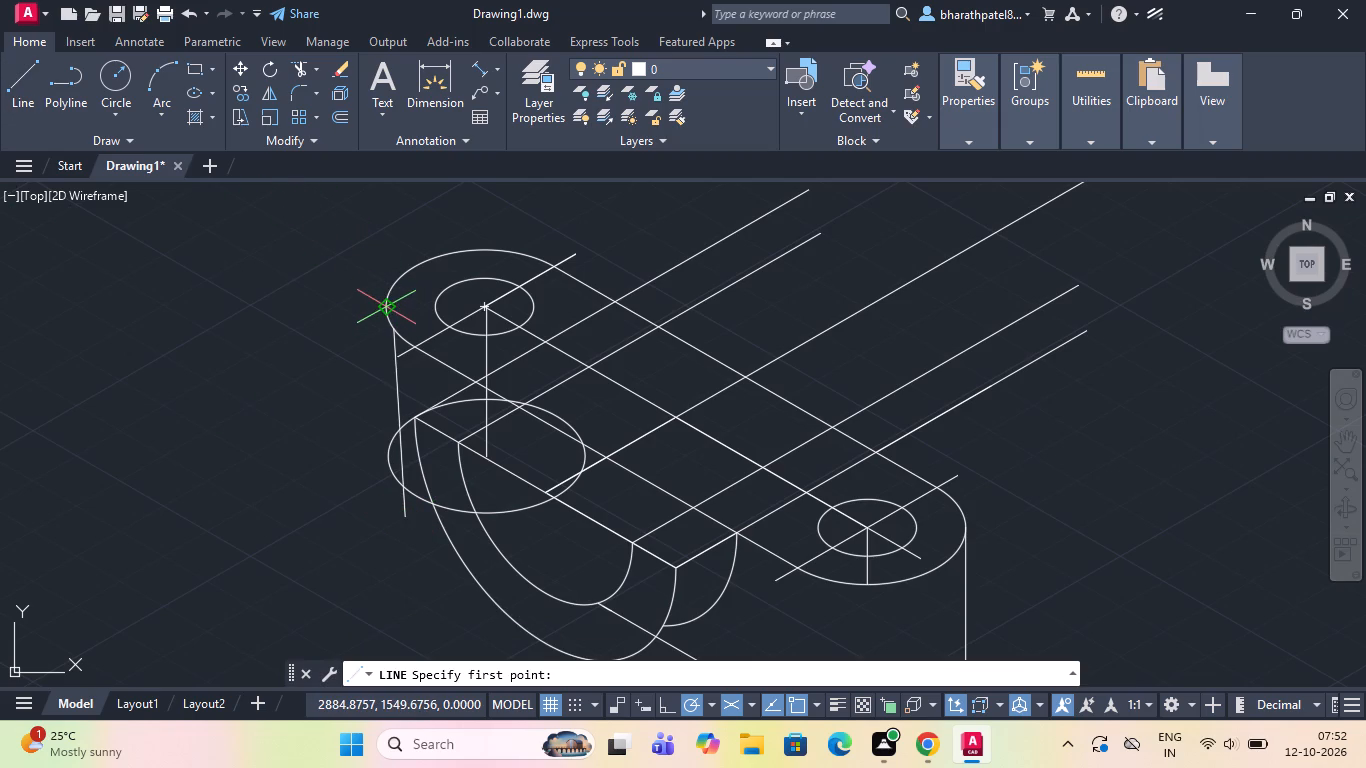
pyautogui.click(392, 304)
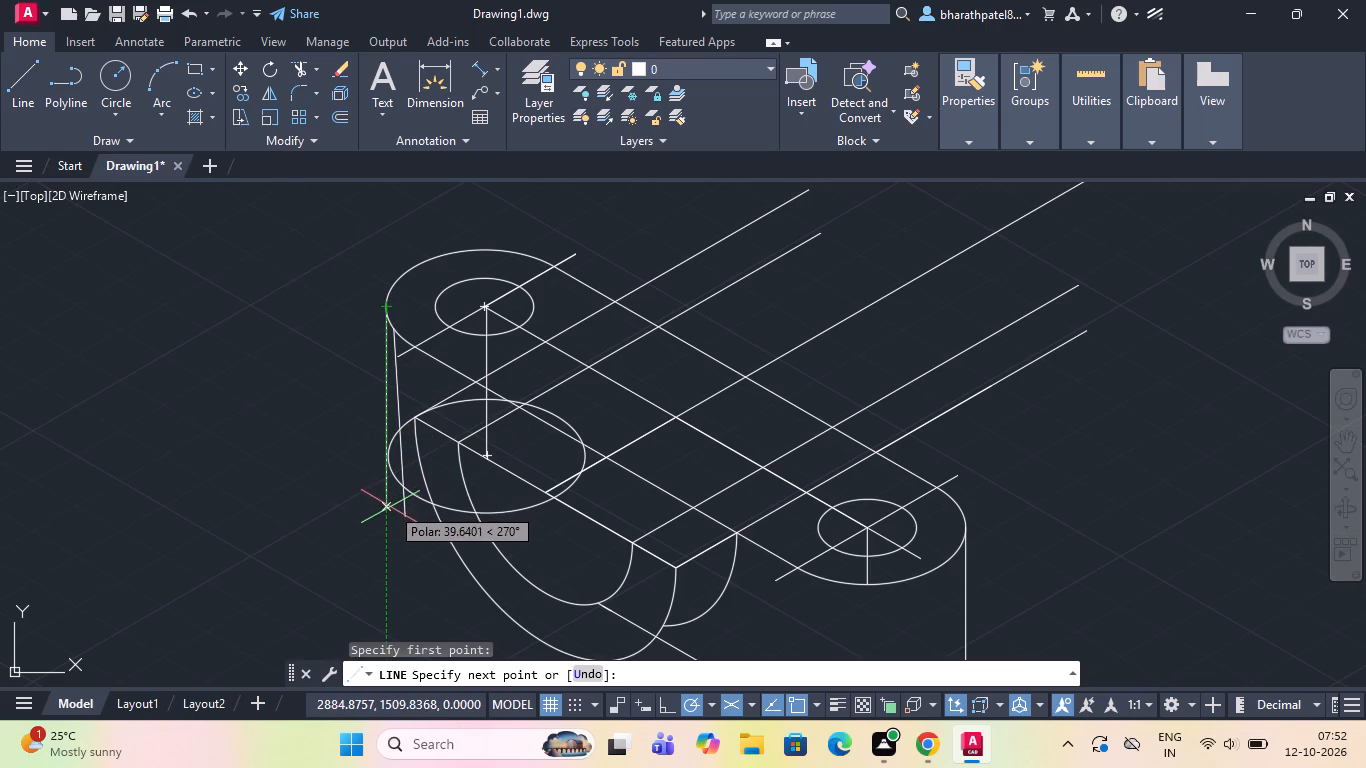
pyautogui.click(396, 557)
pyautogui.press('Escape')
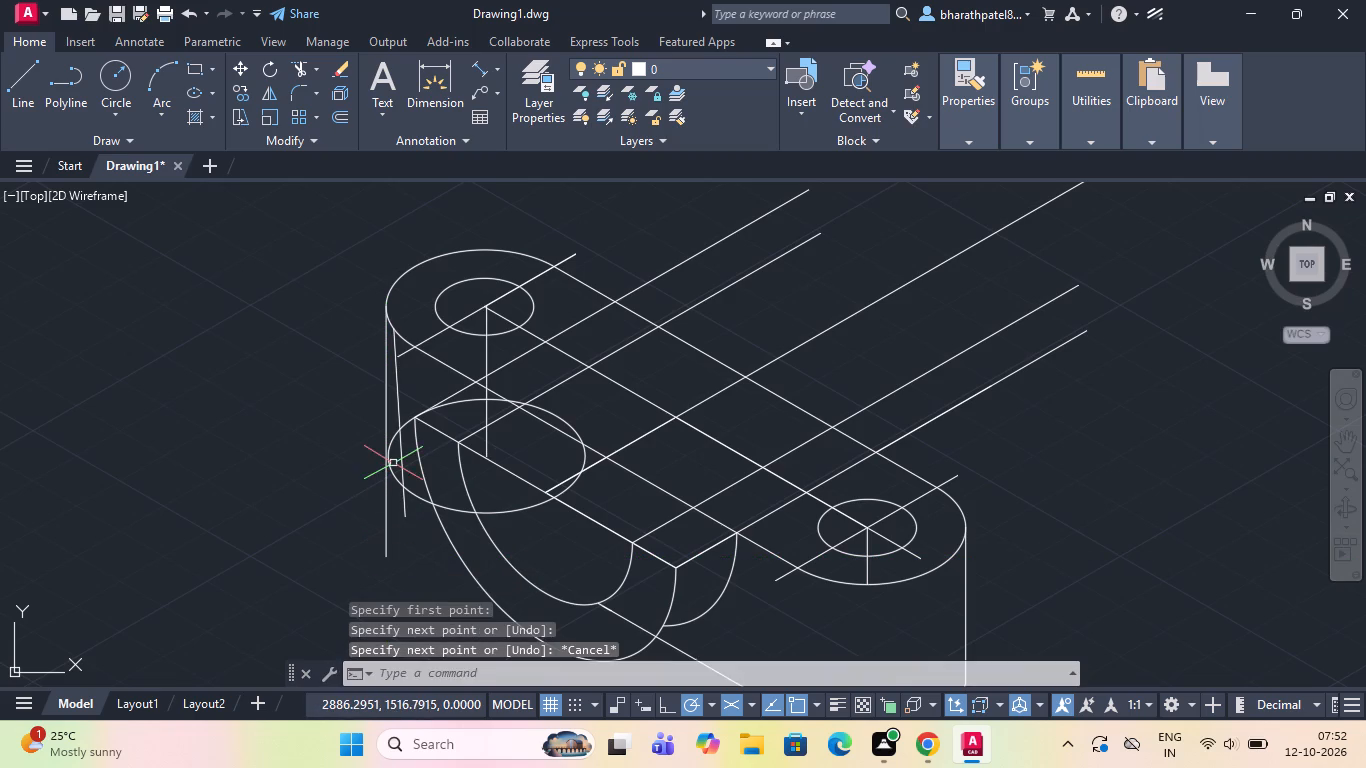
# Draw a side line from a tangent point on the lower isocircle's outer side to the outer quadrant of the upper arc.
pyautogui.scroll(4, 394, 460)
pyautogui.click(29, 83)
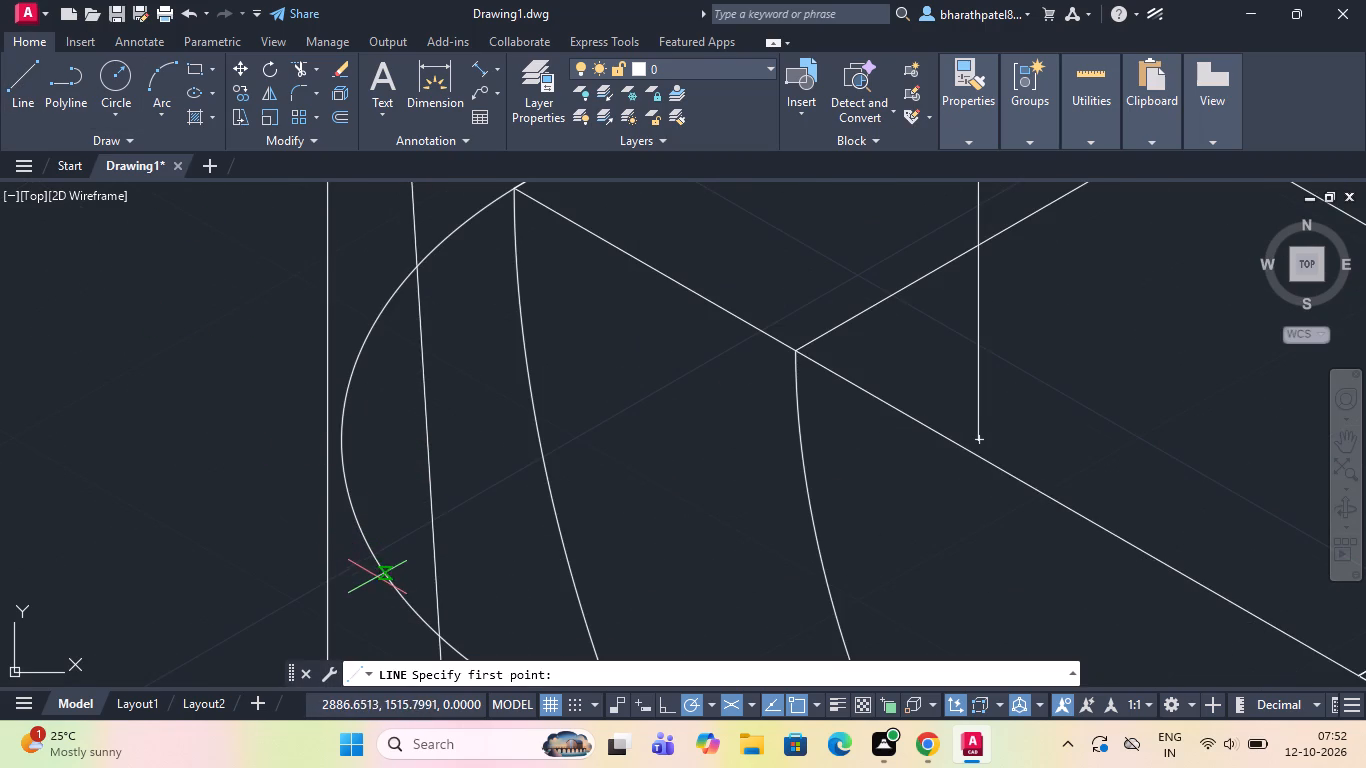
pyautogui.write('tan')
pyautogui.press('Return')
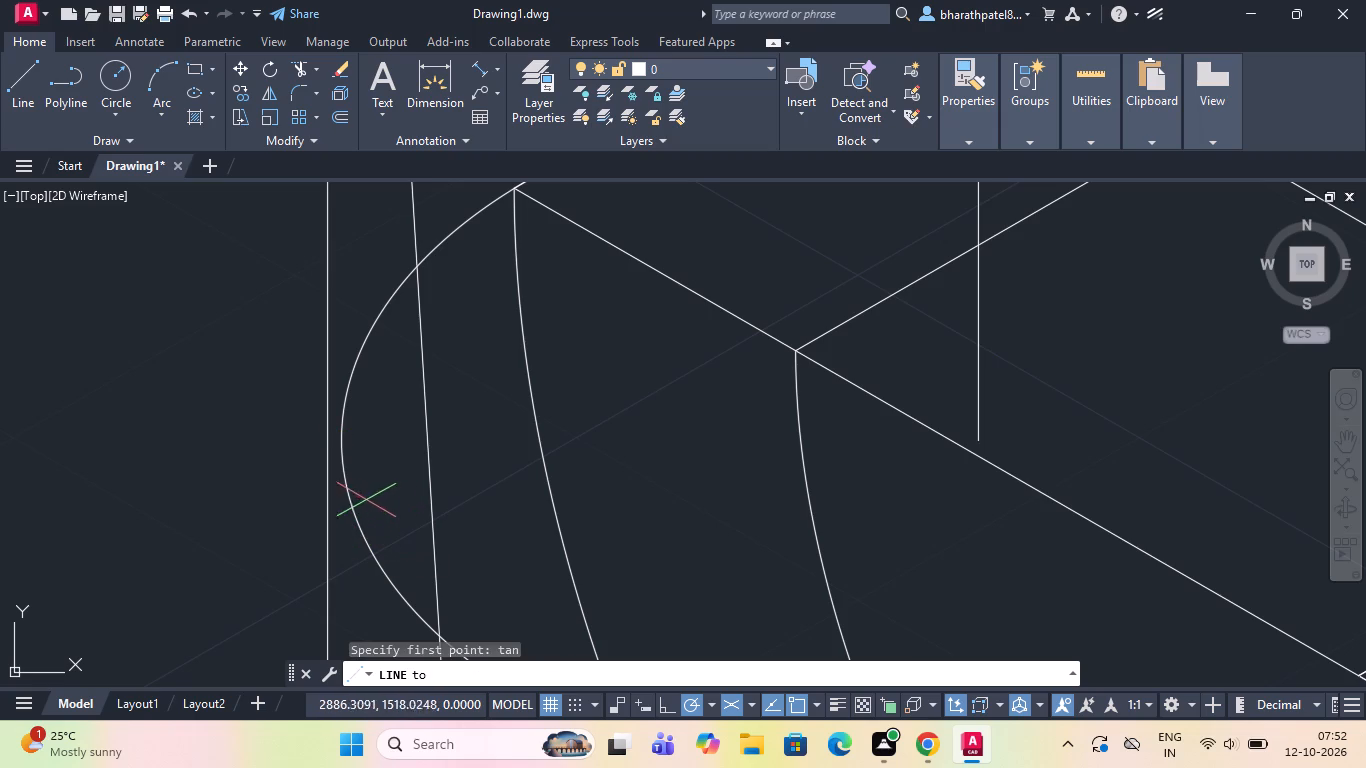
pyautogui.click(341, 438)
pyautogui.scroll(-5, 342, 443)
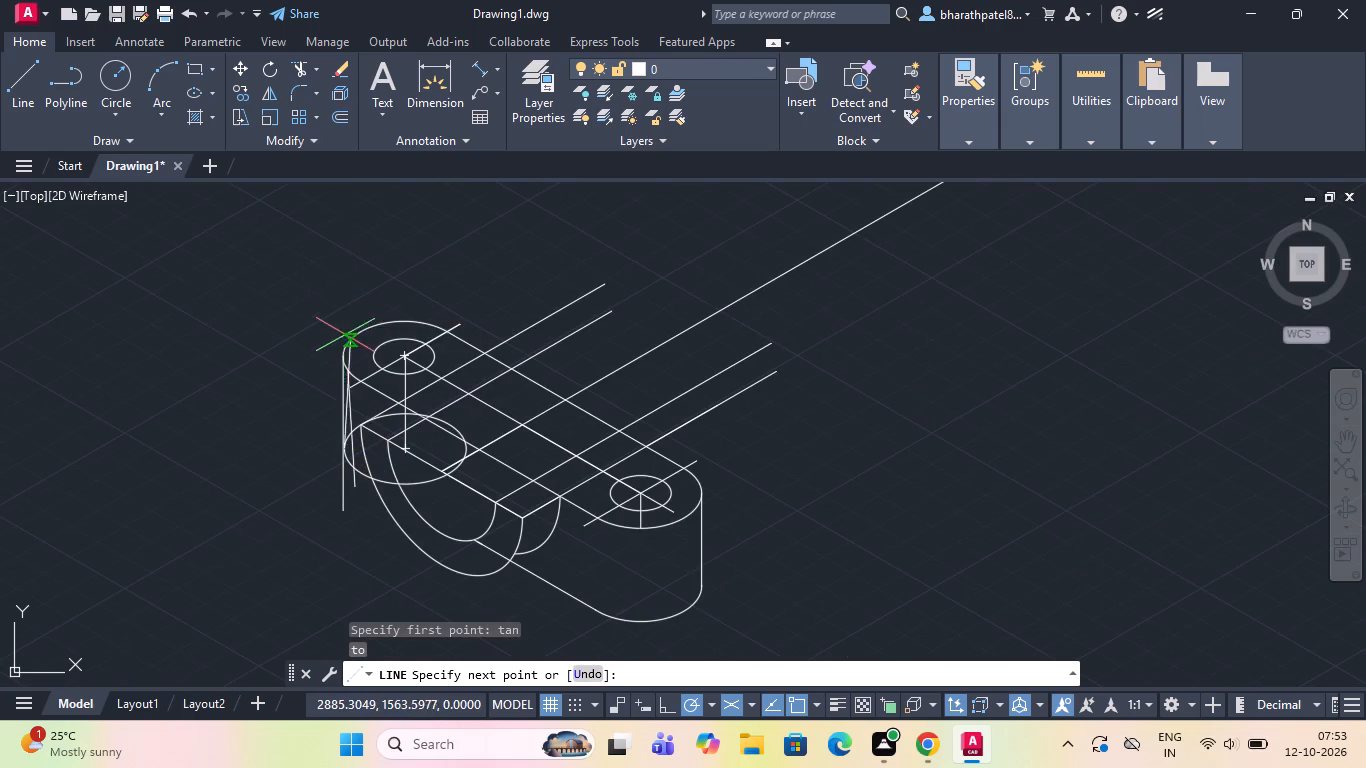
pyautogui.scroll(4, 346, 346)
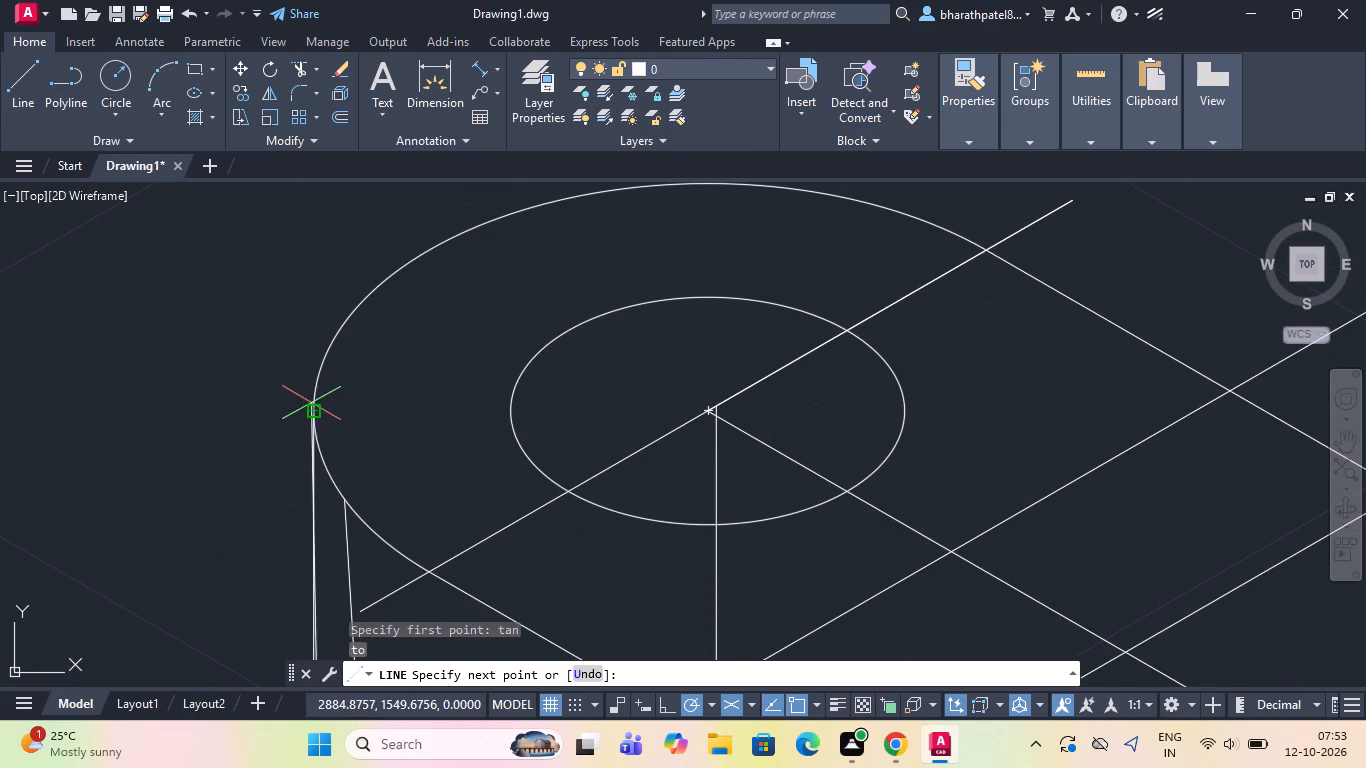
pyautogui.scroll(2, 313, 412)
pyautogui.scroll(-2, 313, 412)
pyautogui.click(312, 409)
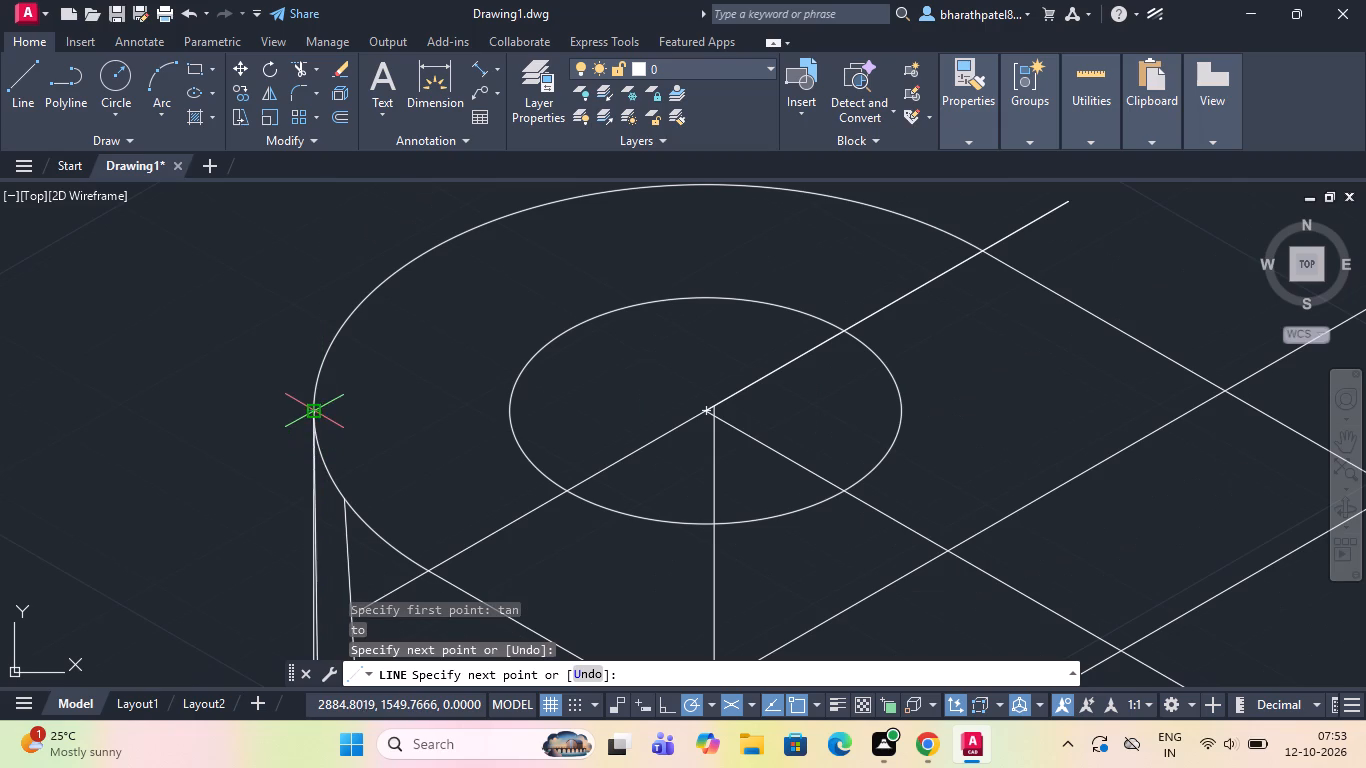
pyautogui.press('Escape')
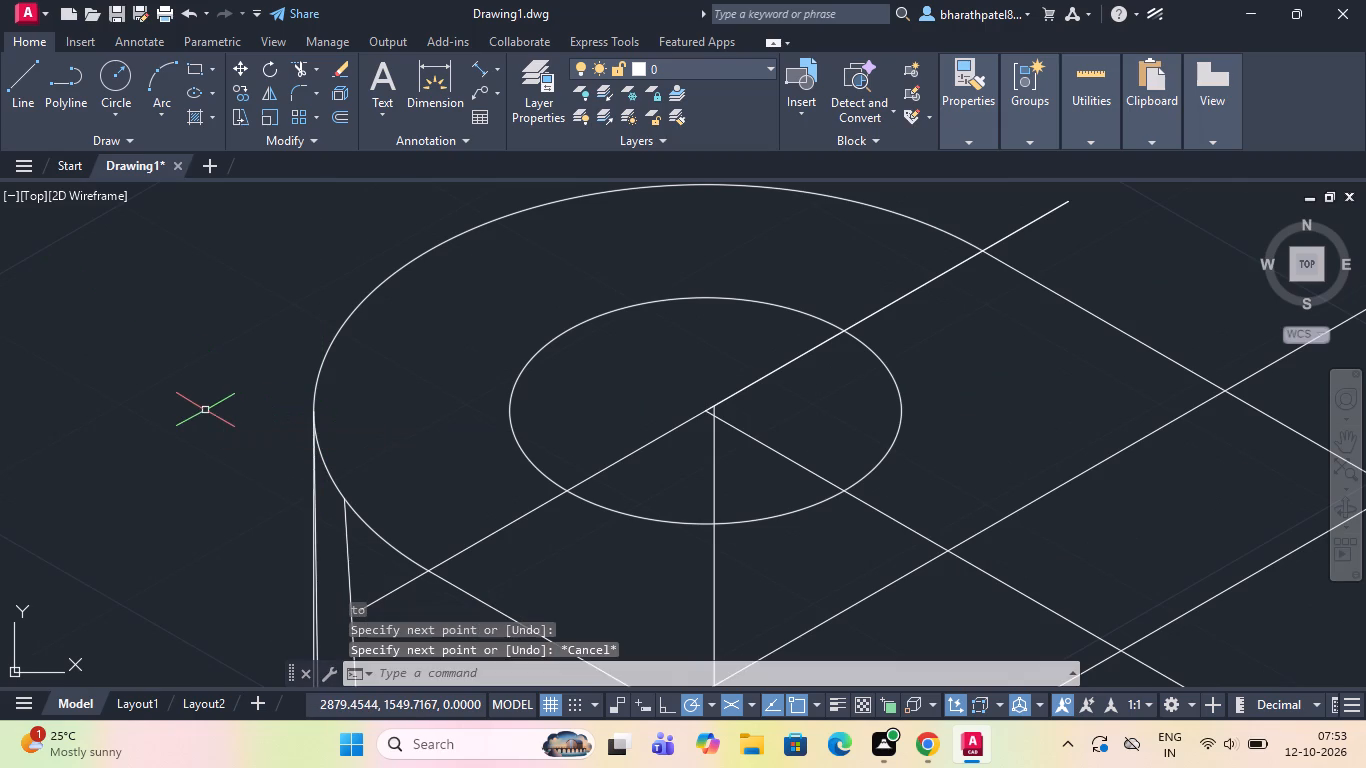
pyautogui.press('Escape')
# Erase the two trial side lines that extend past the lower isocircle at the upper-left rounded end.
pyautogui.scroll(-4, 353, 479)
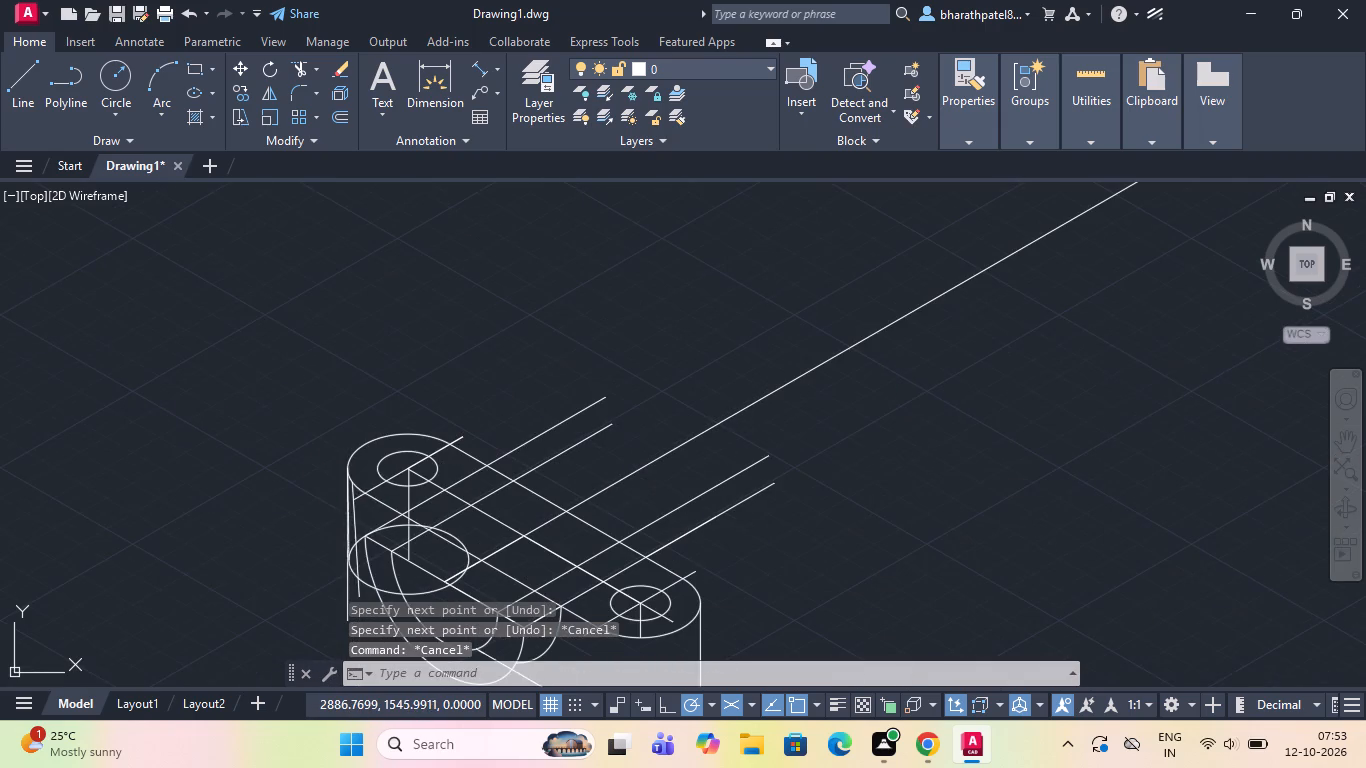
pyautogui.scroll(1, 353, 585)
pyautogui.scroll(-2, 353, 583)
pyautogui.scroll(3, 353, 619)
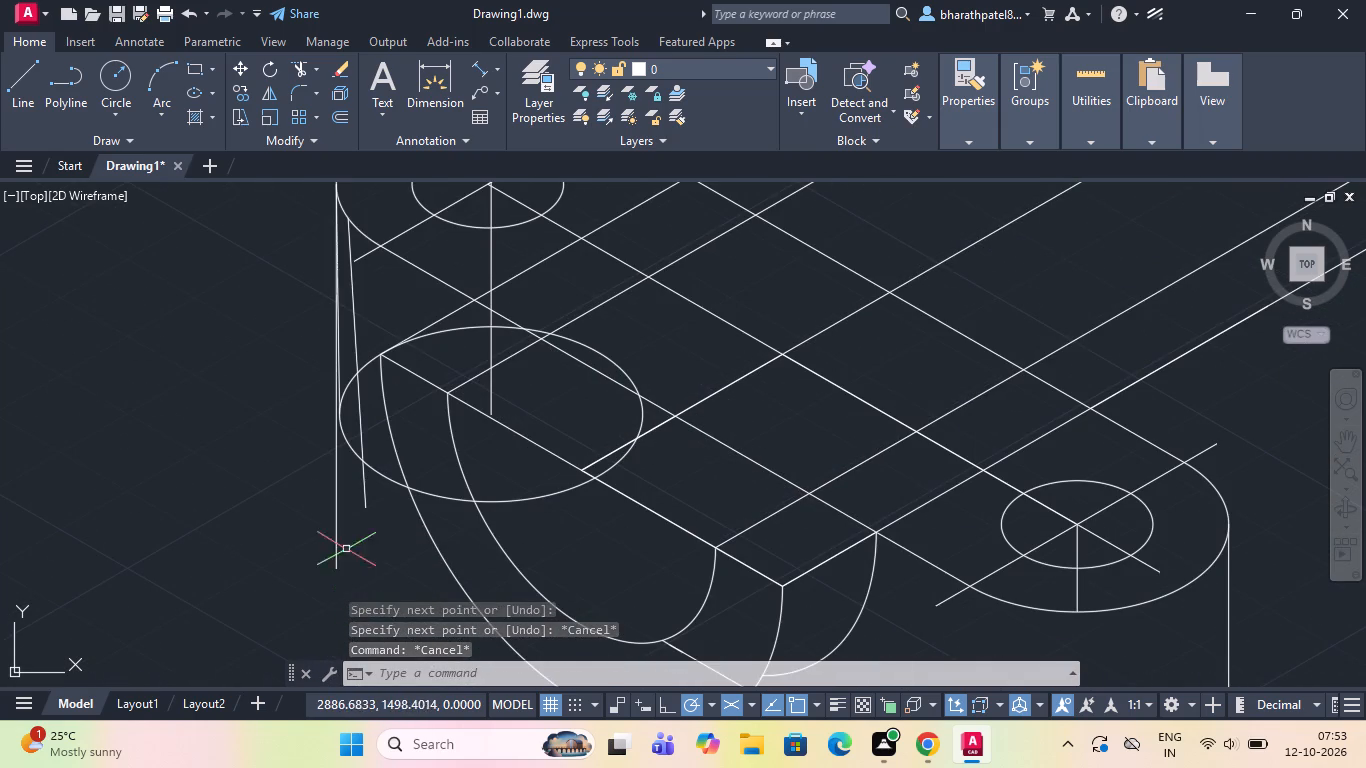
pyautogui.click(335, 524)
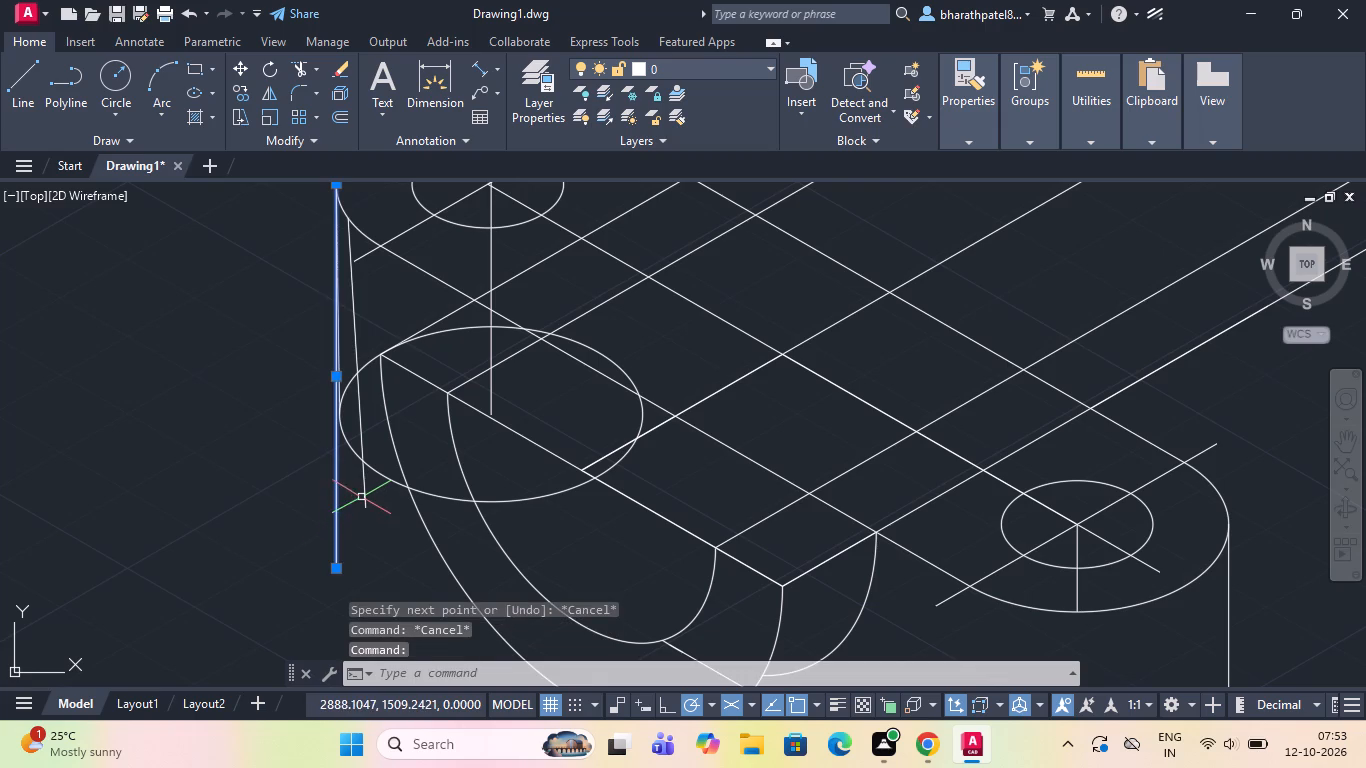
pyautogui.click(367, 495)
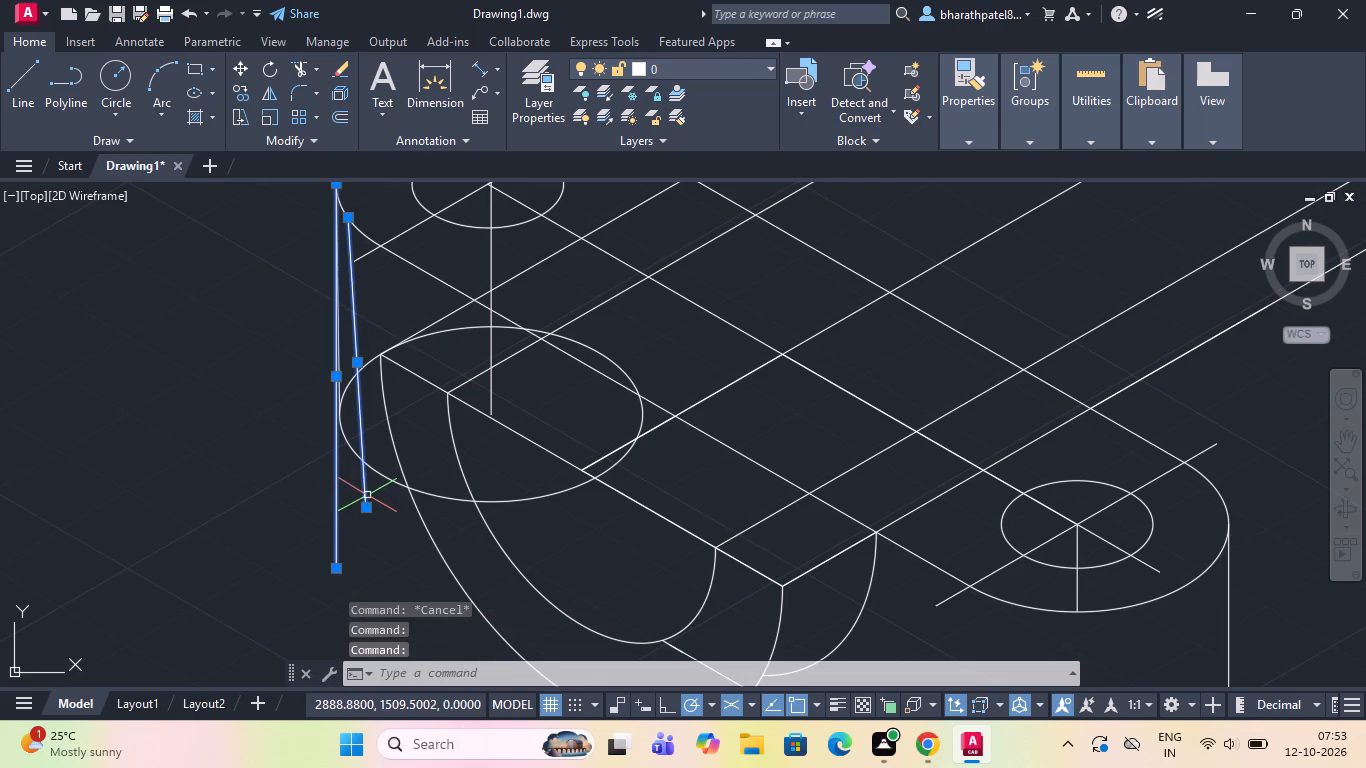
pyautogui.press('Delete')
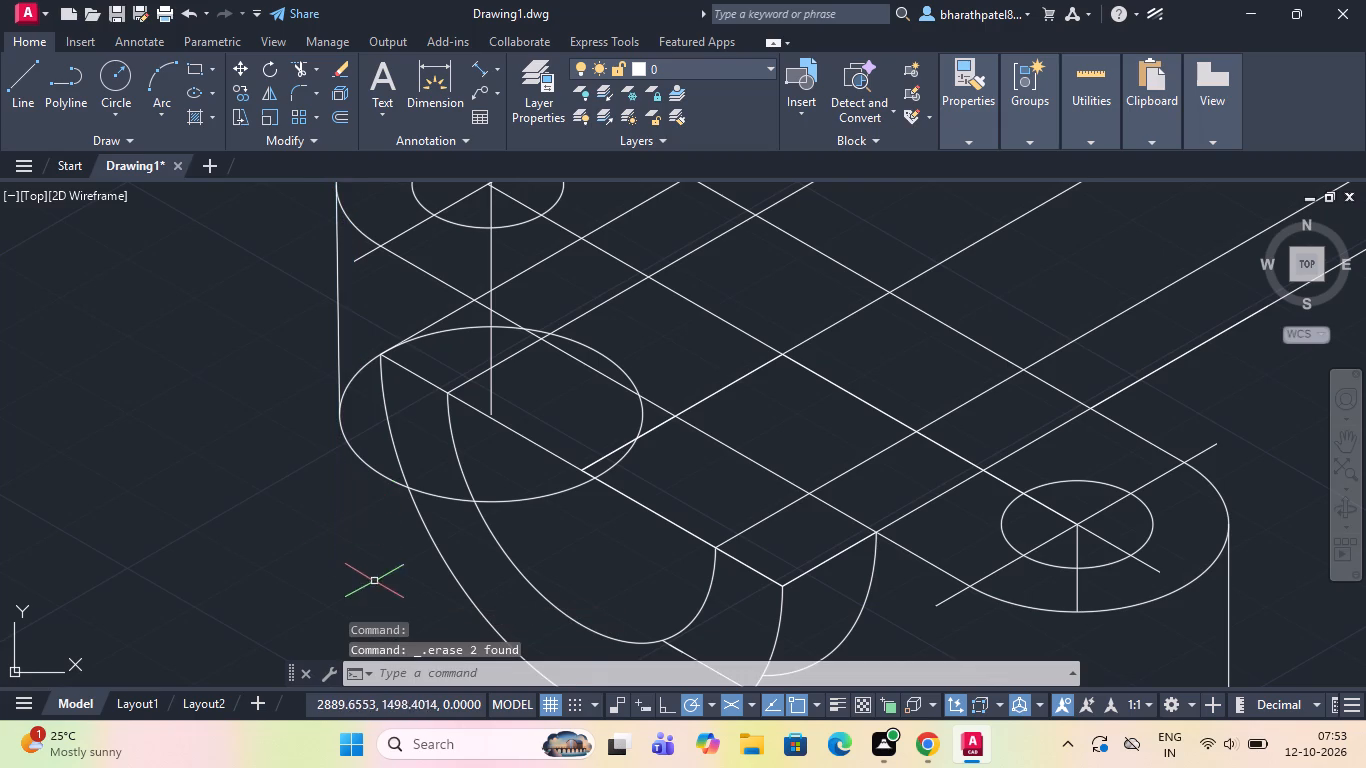
# Trim away the hidden parts of the lower isocircle at the upper-left rounded end, leaving its outer arc up to the half-round.
pyautogui.scroll(-2, 375, 582)
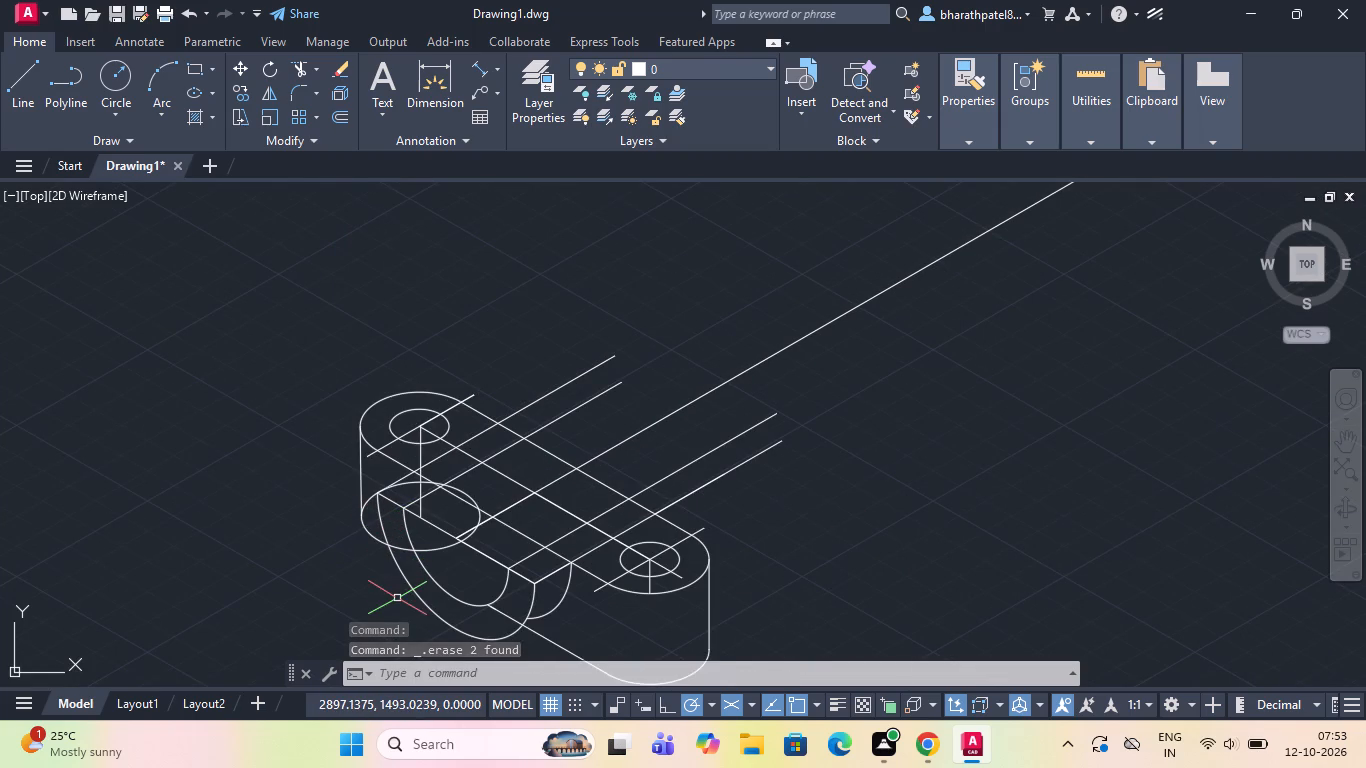
pyautogui.scroll(2, 397, 602)
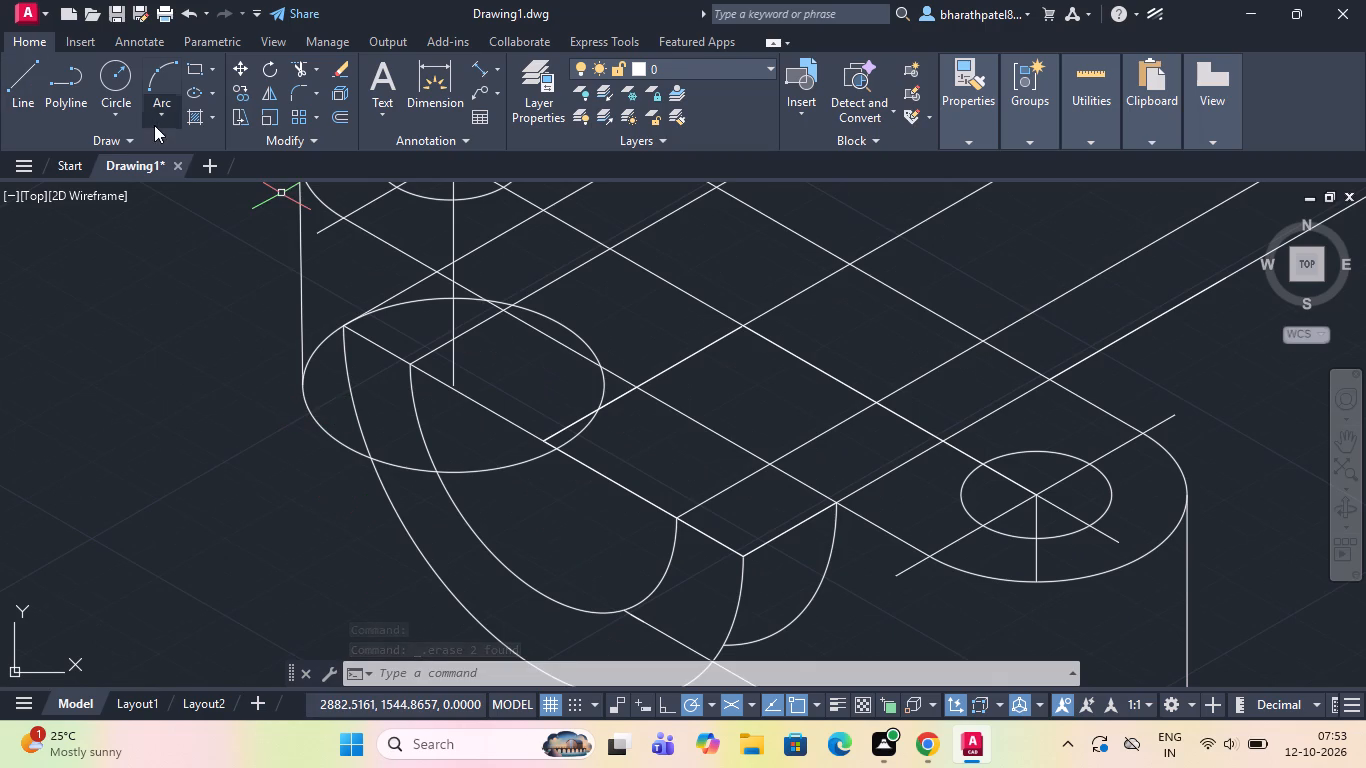
pyautogui.click(305, 68)
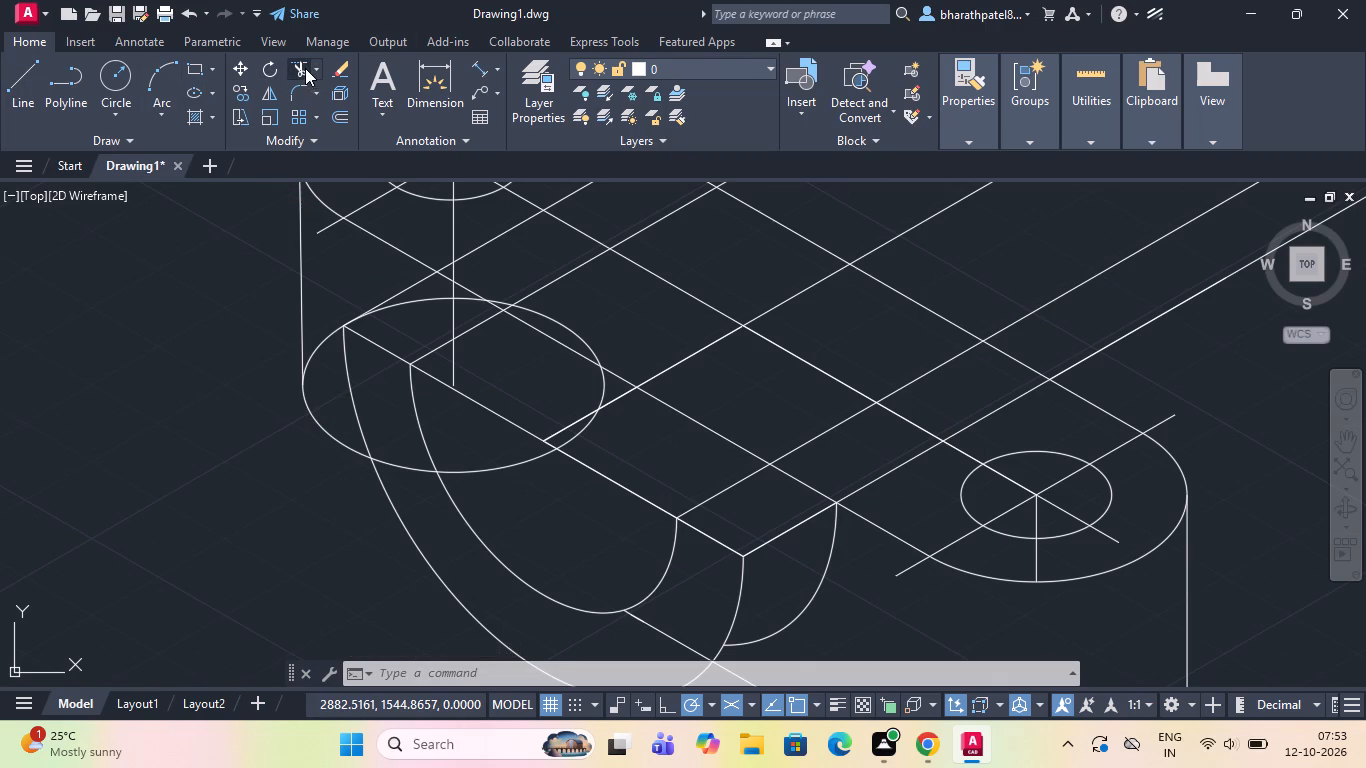
pyautogui.click(422, 299)
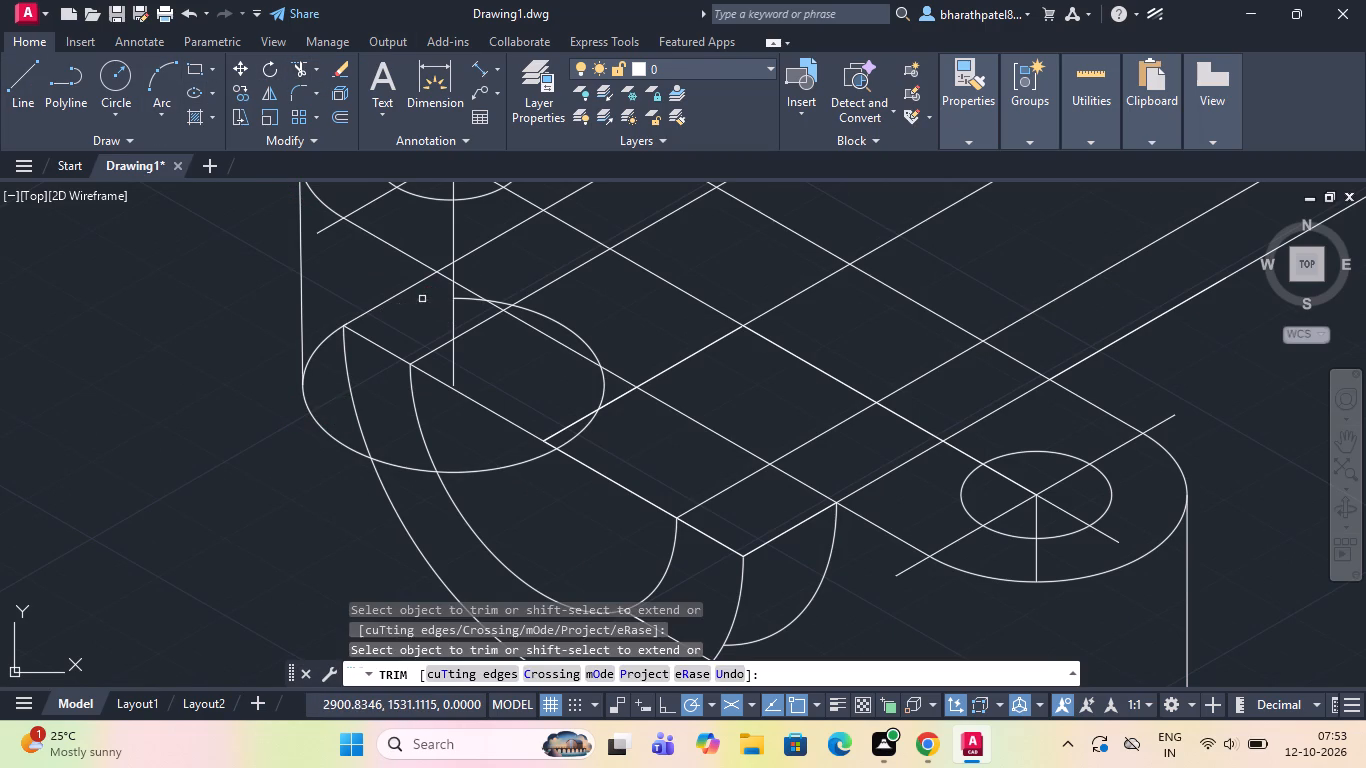
pyautogui.click(459, 299)
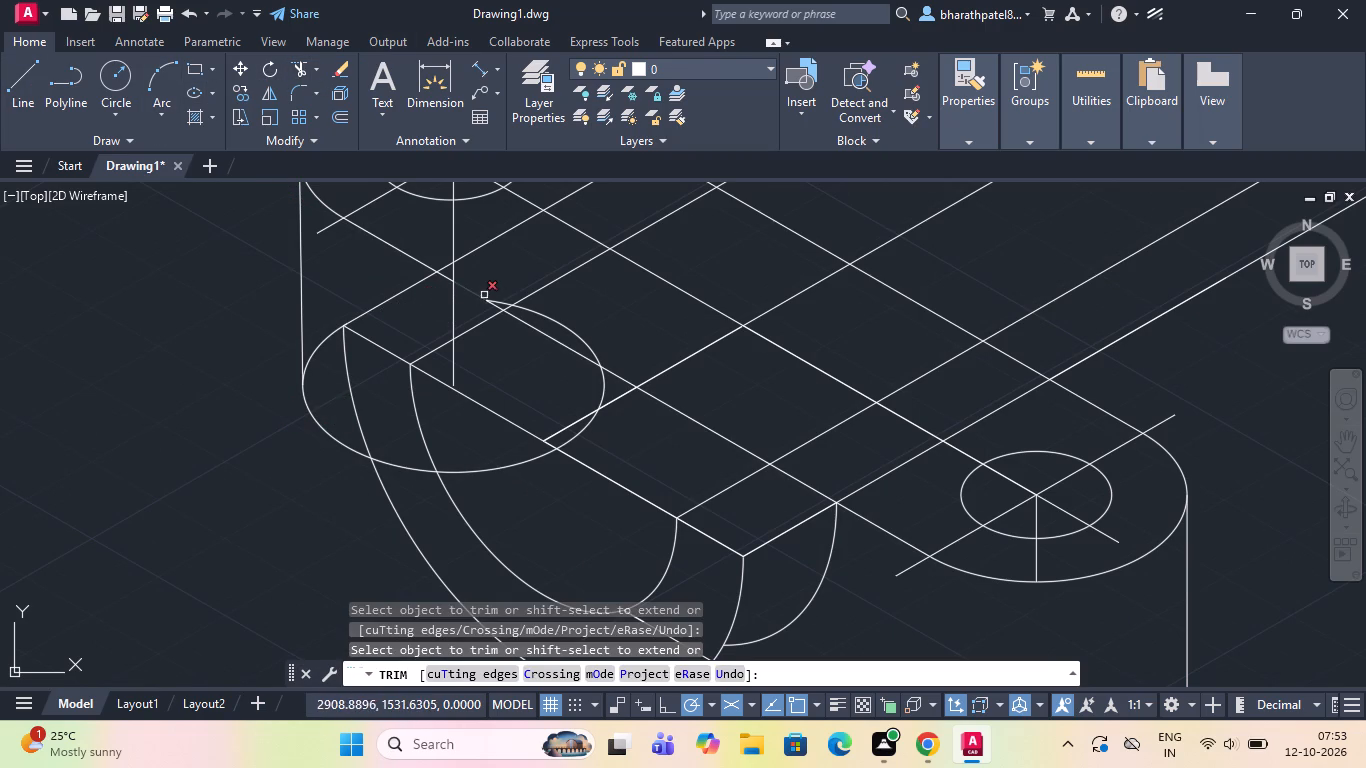
pyautogui.click(496, 302)
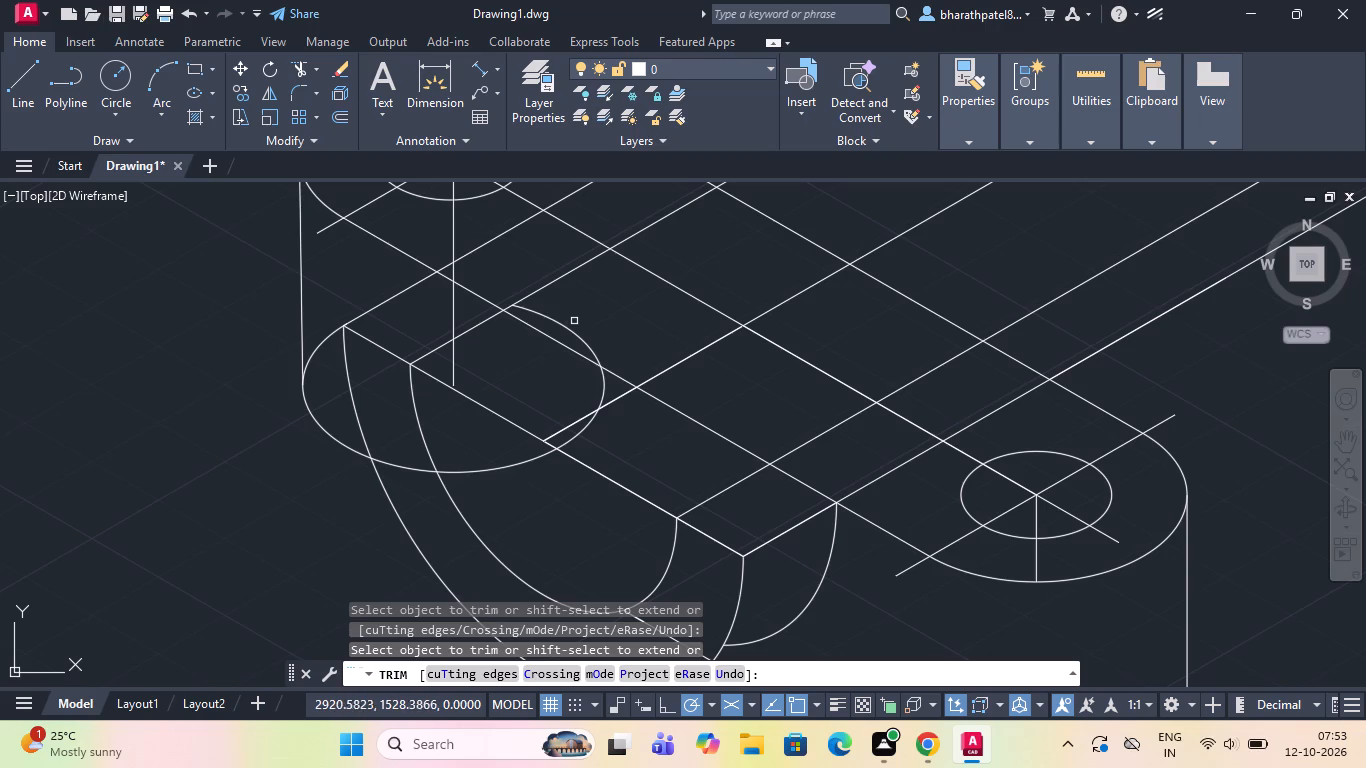
pyautogui.click(569, 326)
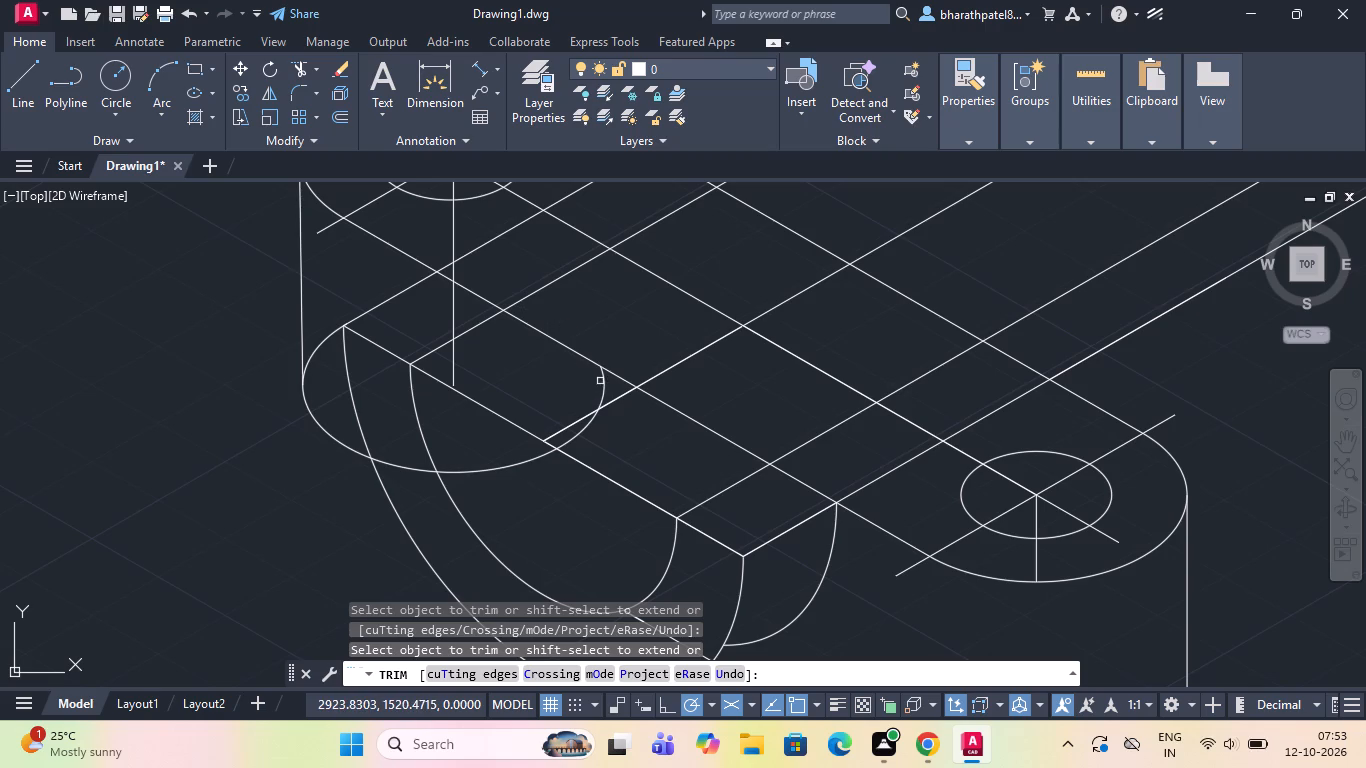
pyautogui.click(602, 378)
pyautogui.click(587, 429)
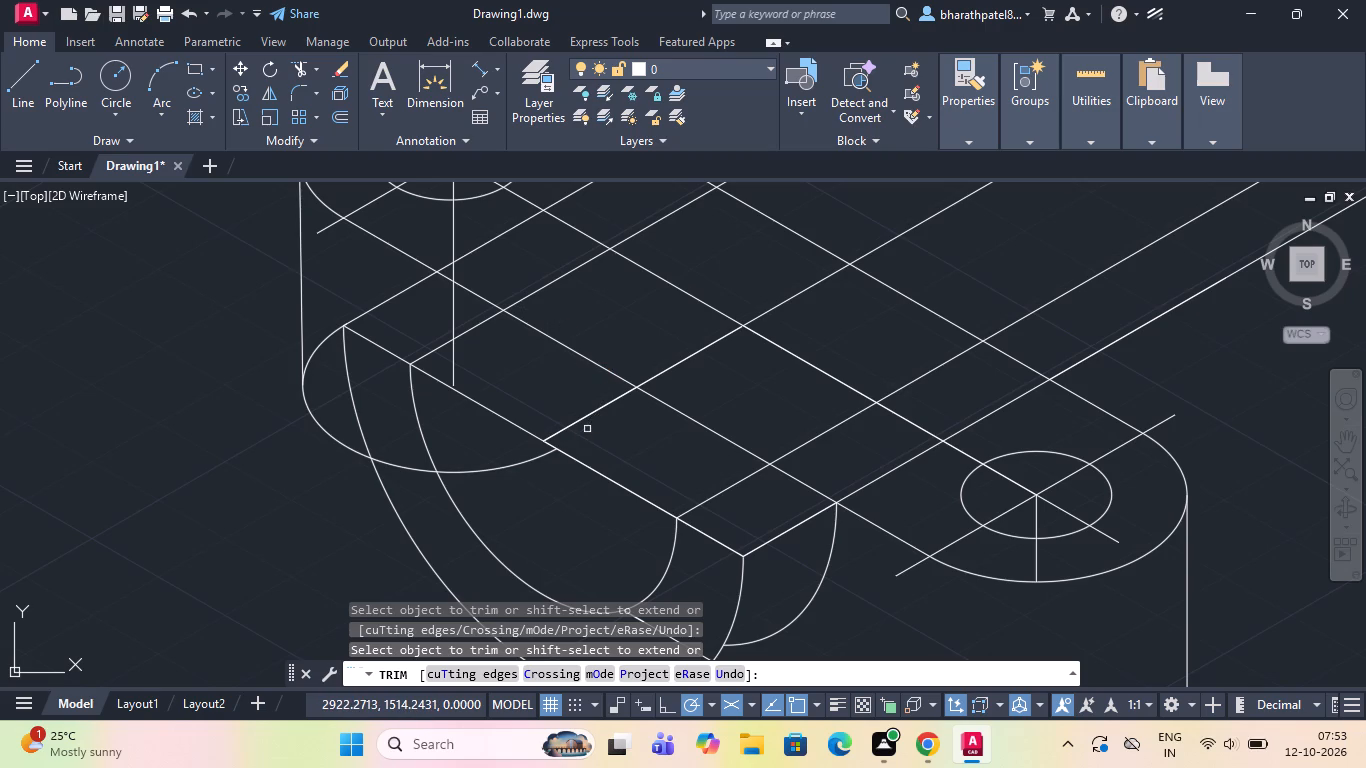
pyautogui.click(532, 459)
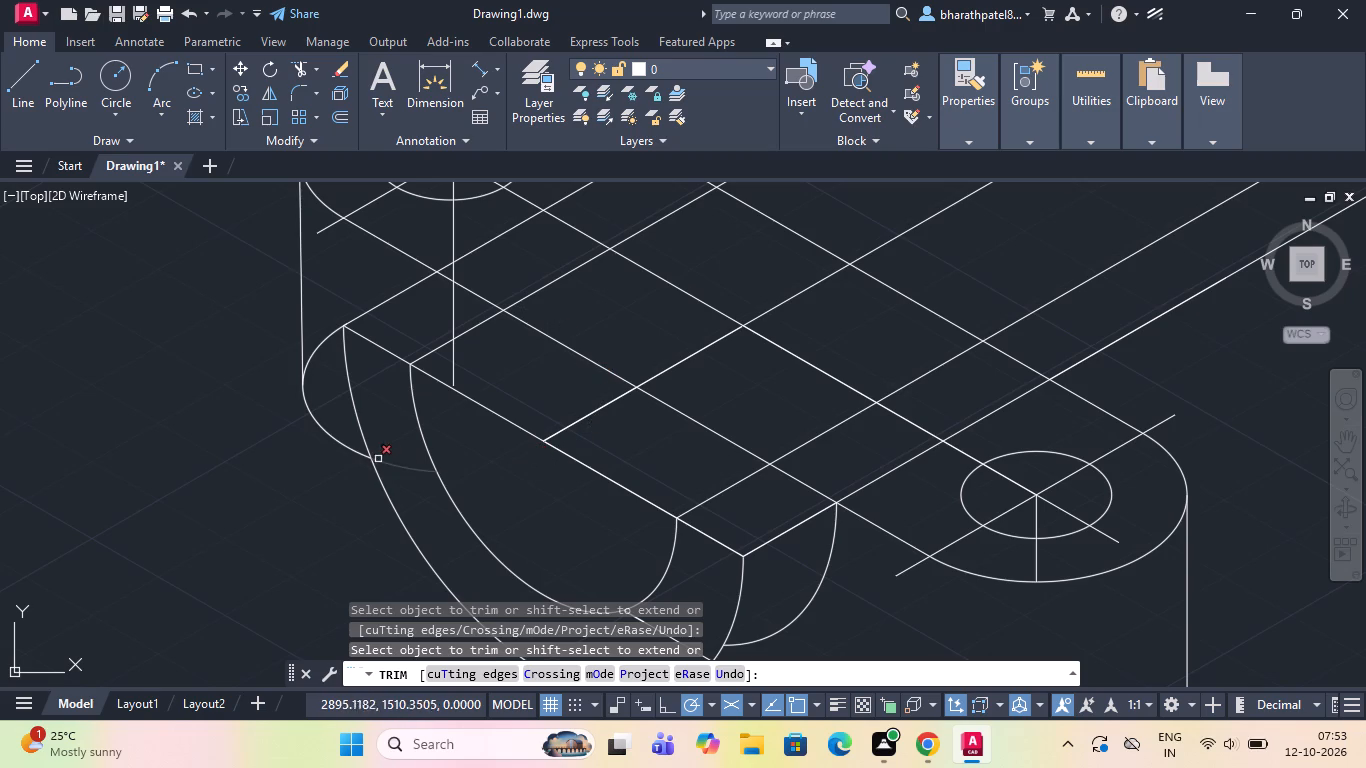
pyautogui.click(386, 461)
# Trim the plate's bottom edge line out of the half-round, including the leftover stubs between and inside its two front arcs.
pyautogui.scroll(-2, 390, 464)
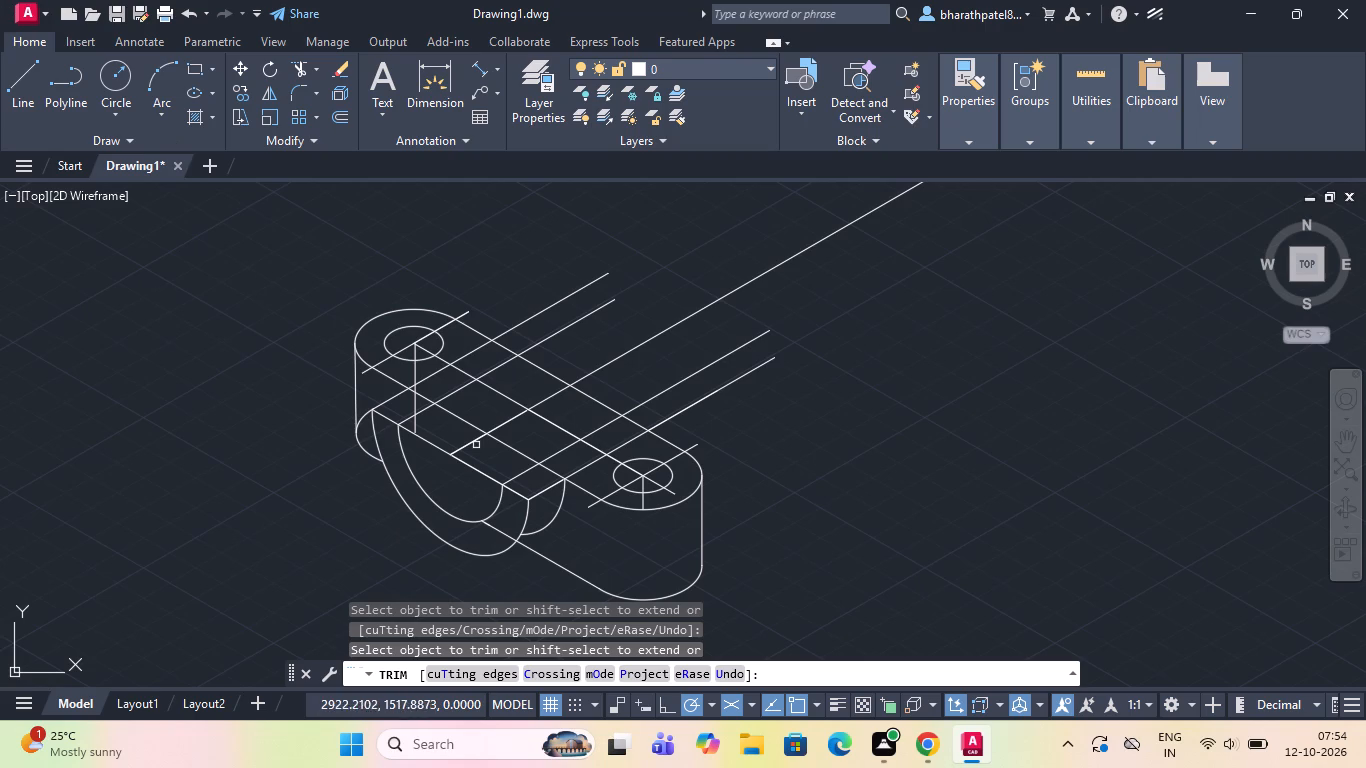
pyautogui.click(509, 534)
pyautogui.scroll(3, 499, 536)
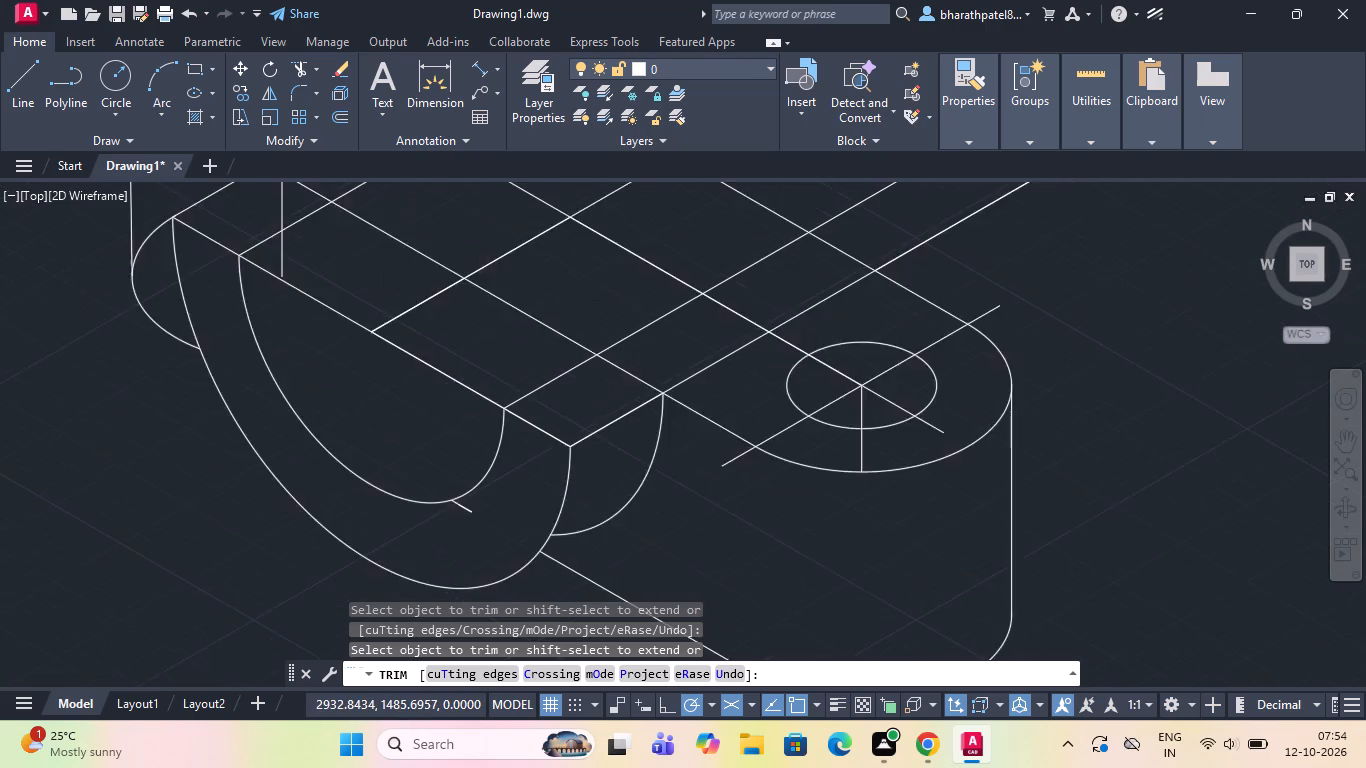
pyautogui.click(445, 494)
pyautogui.scroll(-2, 455, 525)
pyautogui.scroll(4, 455, 519)
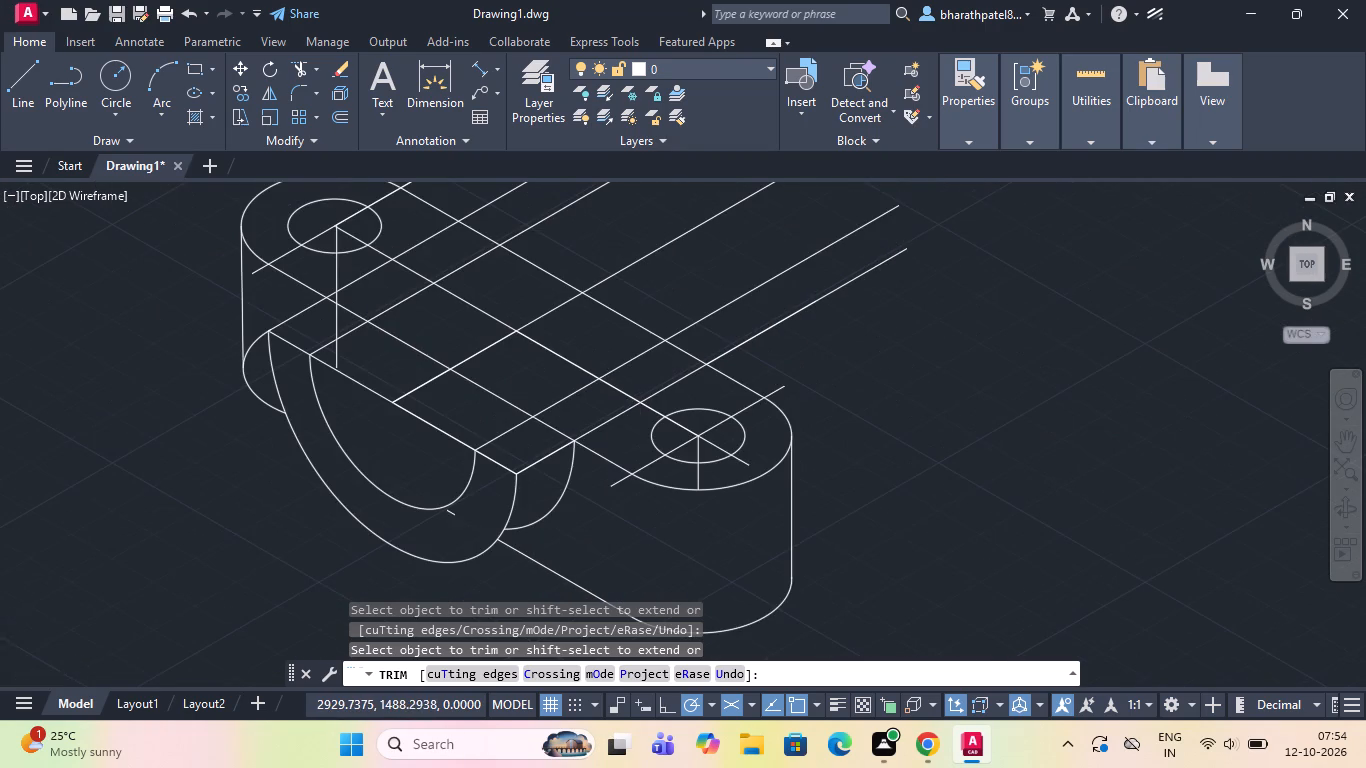
pyautogui.moveTo(466, 455); pyautogui.dragTo(455, 464)
pyautogui.click(393, 529)
# Trim the half-round's front straight edge across the opening between the two ends of the inner arc.
pyautogui.scroll(-5, 396, 524)
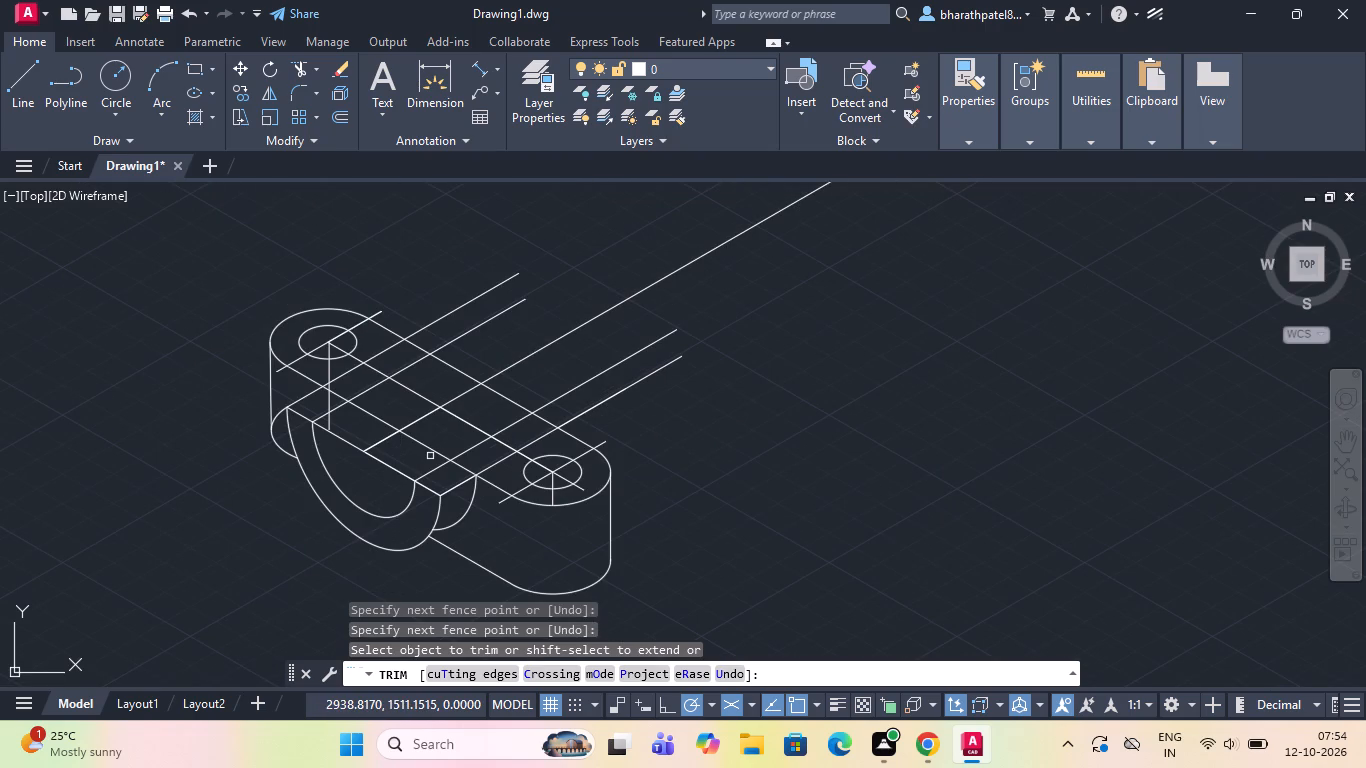
pyautogui.click(413, 453)
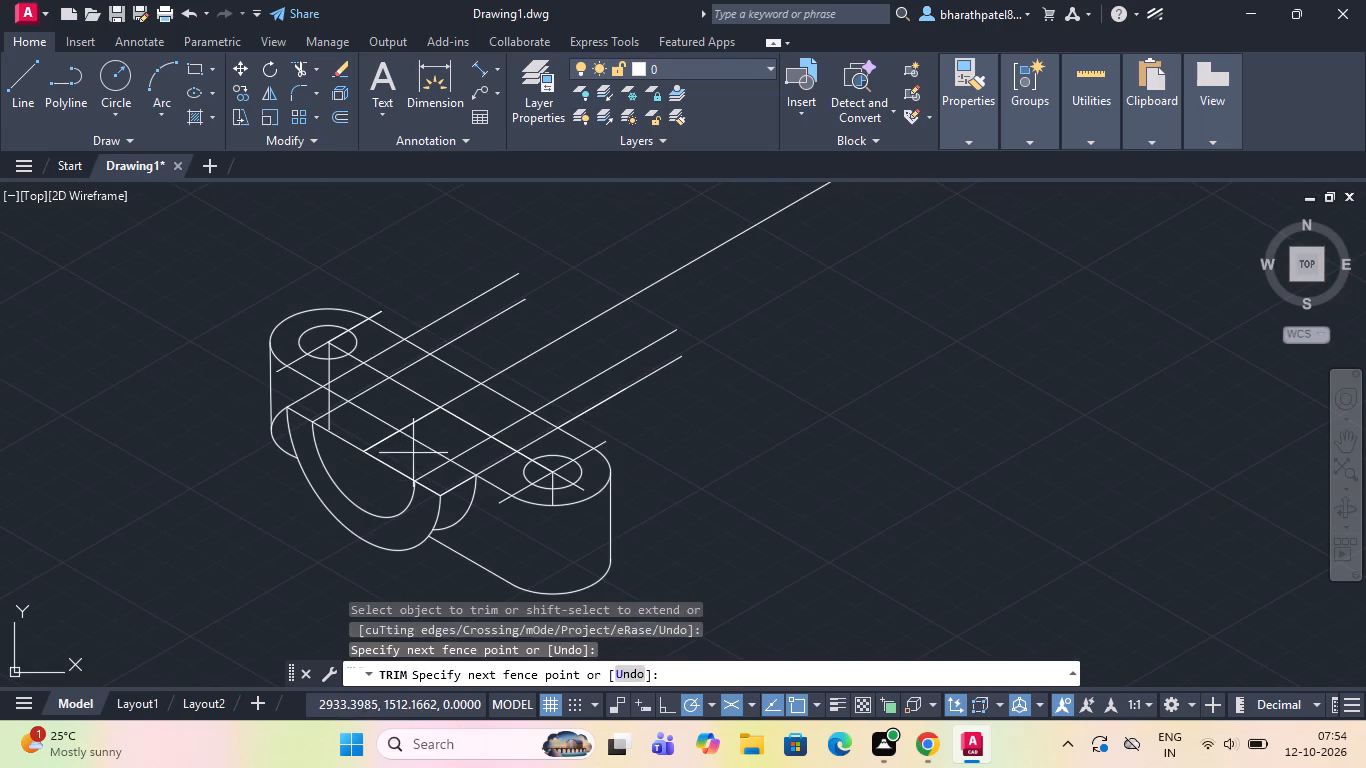
pyautogui.click(379, 496)
pyautogui.click(348, 425)
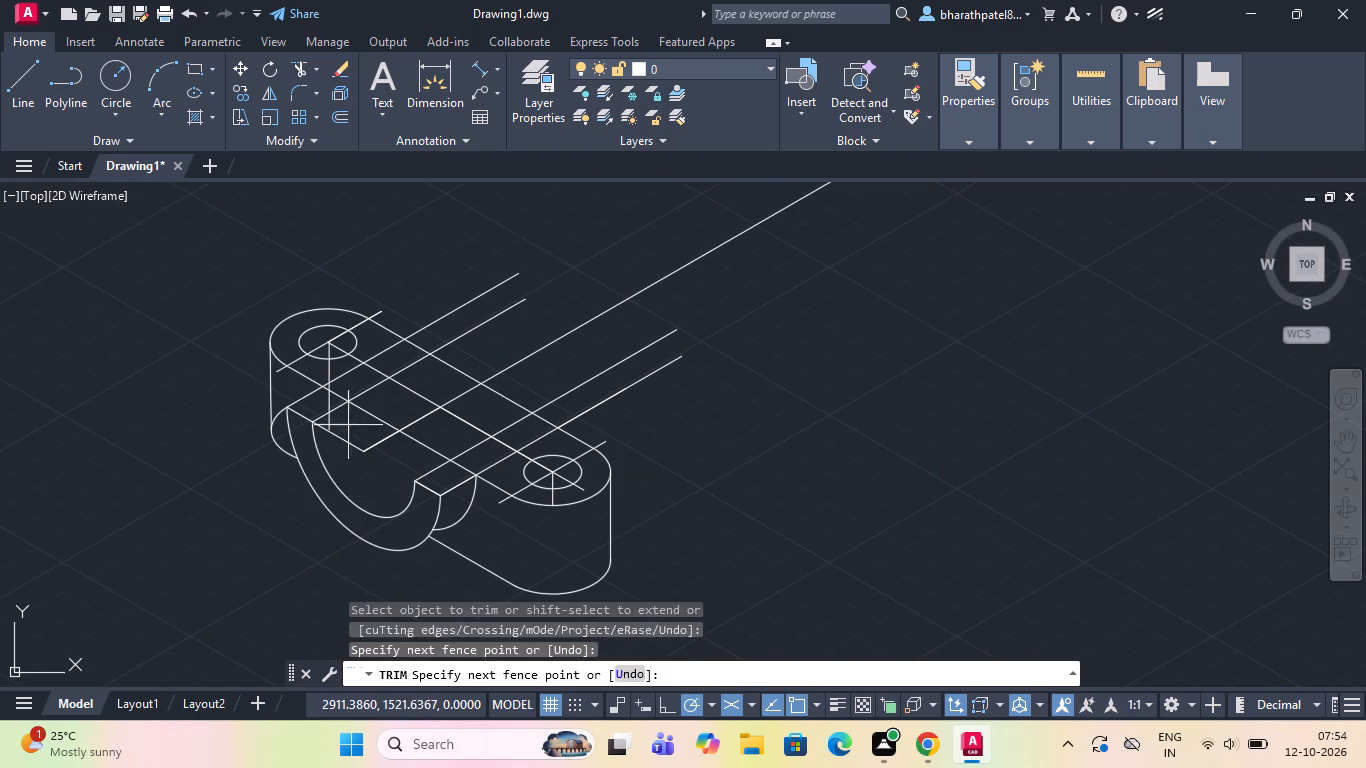
pyautogui.click(329, 452)
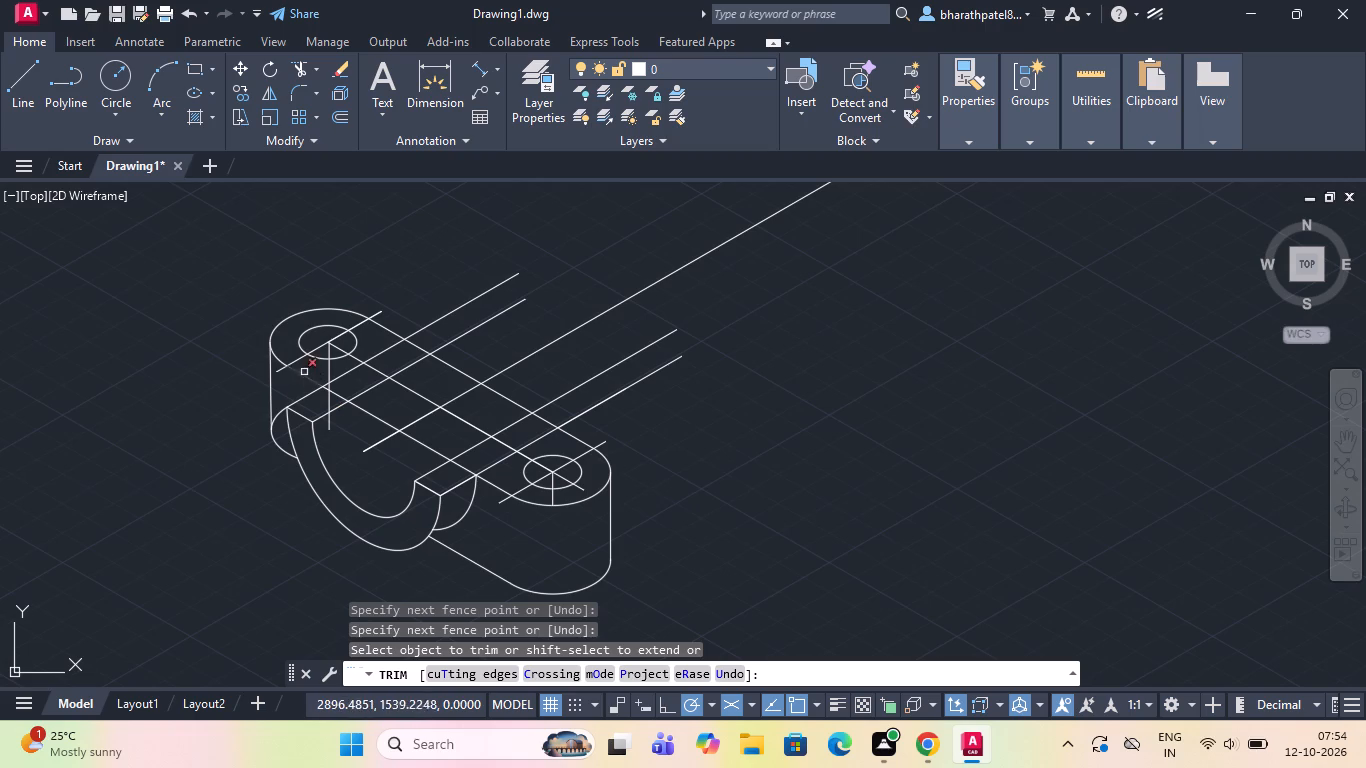
# Trim away the vertical construction line running down from the centre of the upper-left hole.
pyautogui.scroll(2, 329, 410)
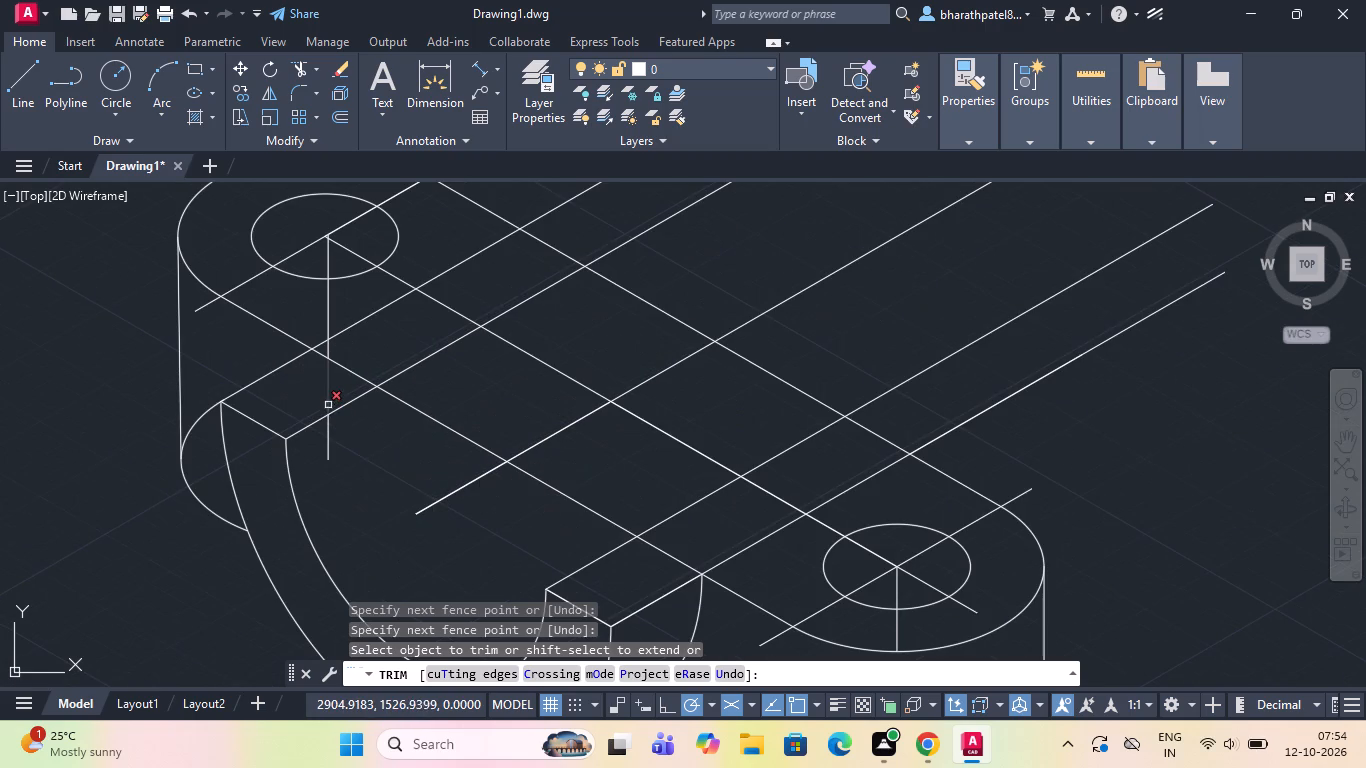
pyautogui.click(328, 401)
pyautogui.click(328, 429)
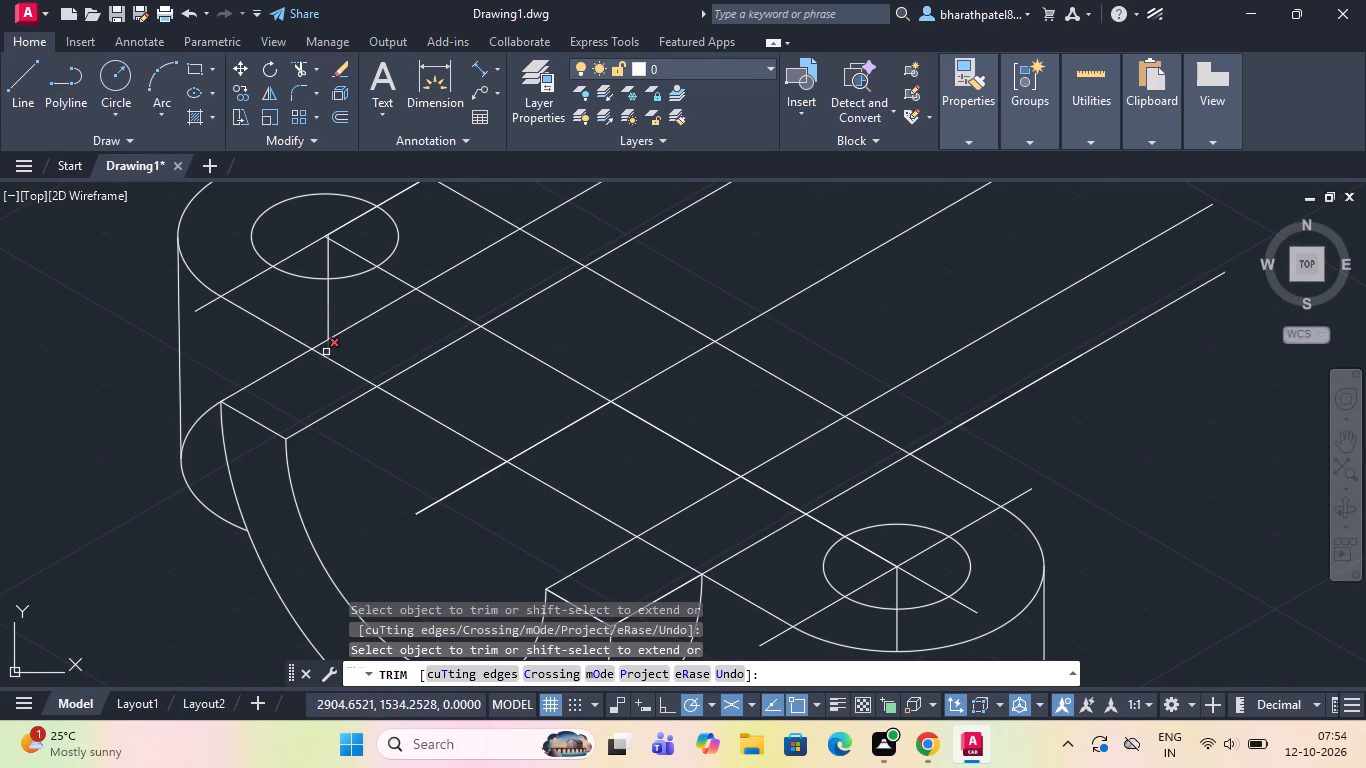
pyautogui.click(327, 350)
pyautogui.click(329, 320)
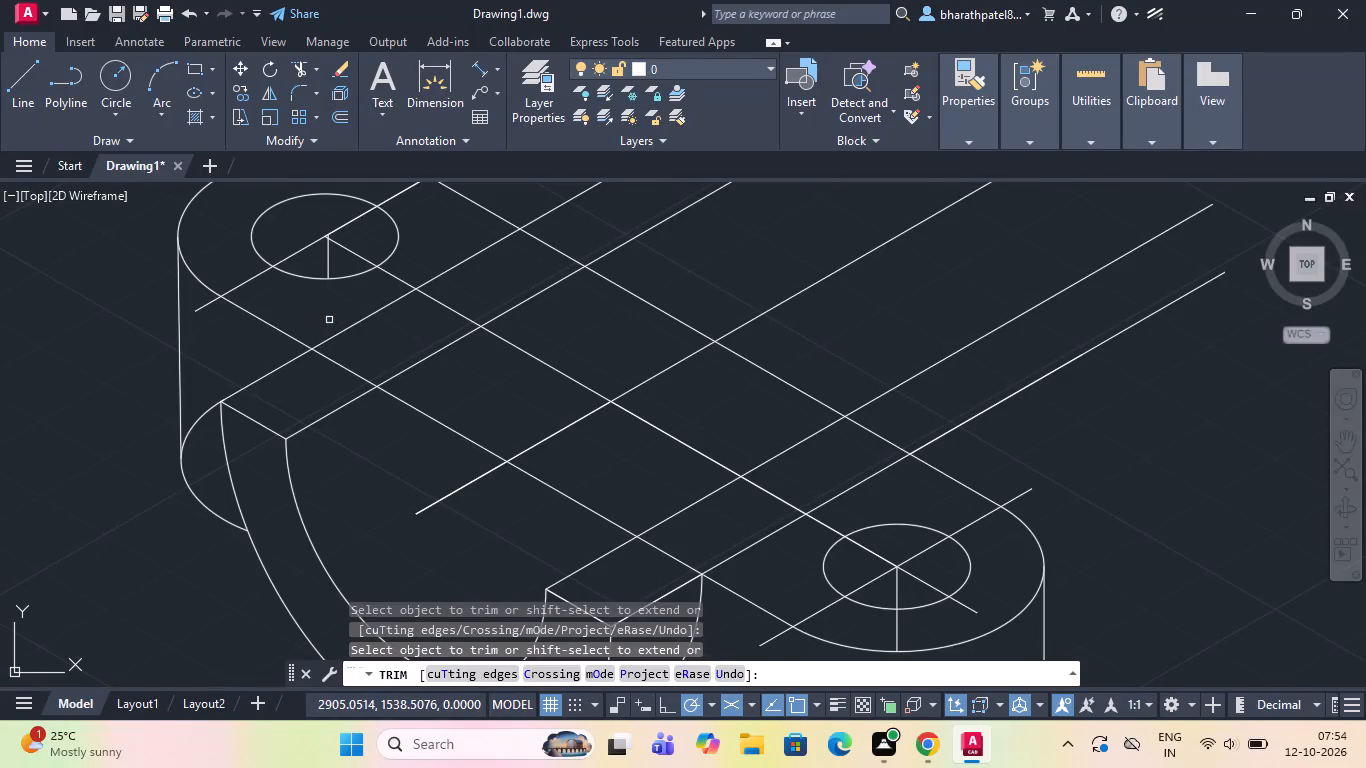
pyautogui.click(329, 265)
# Trim away the vertical construction line running down from the centre of the lower-right hole.
pyautogui.scroll(-1, 628, 377)
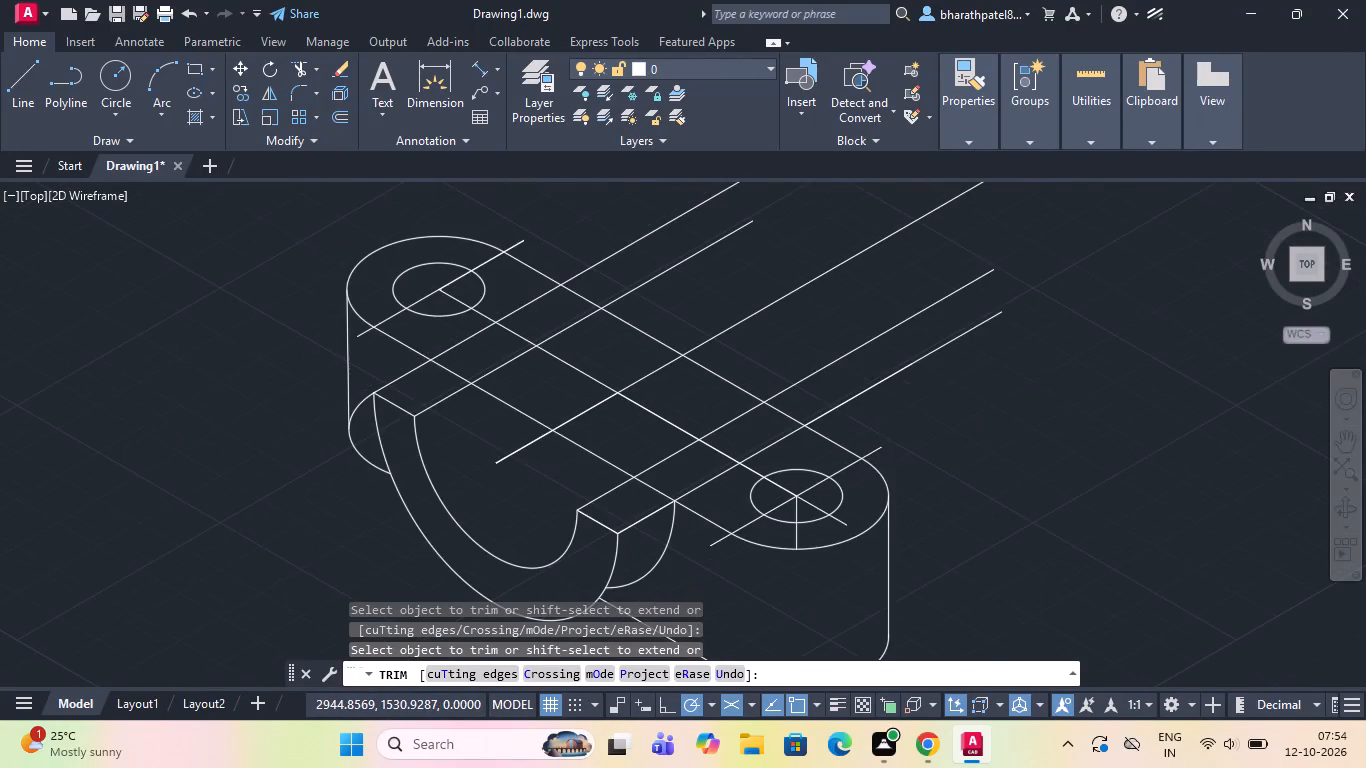
pyautogui.scroll(-1, 628, 377)
pyautogui.scroll(1, 722, 479)
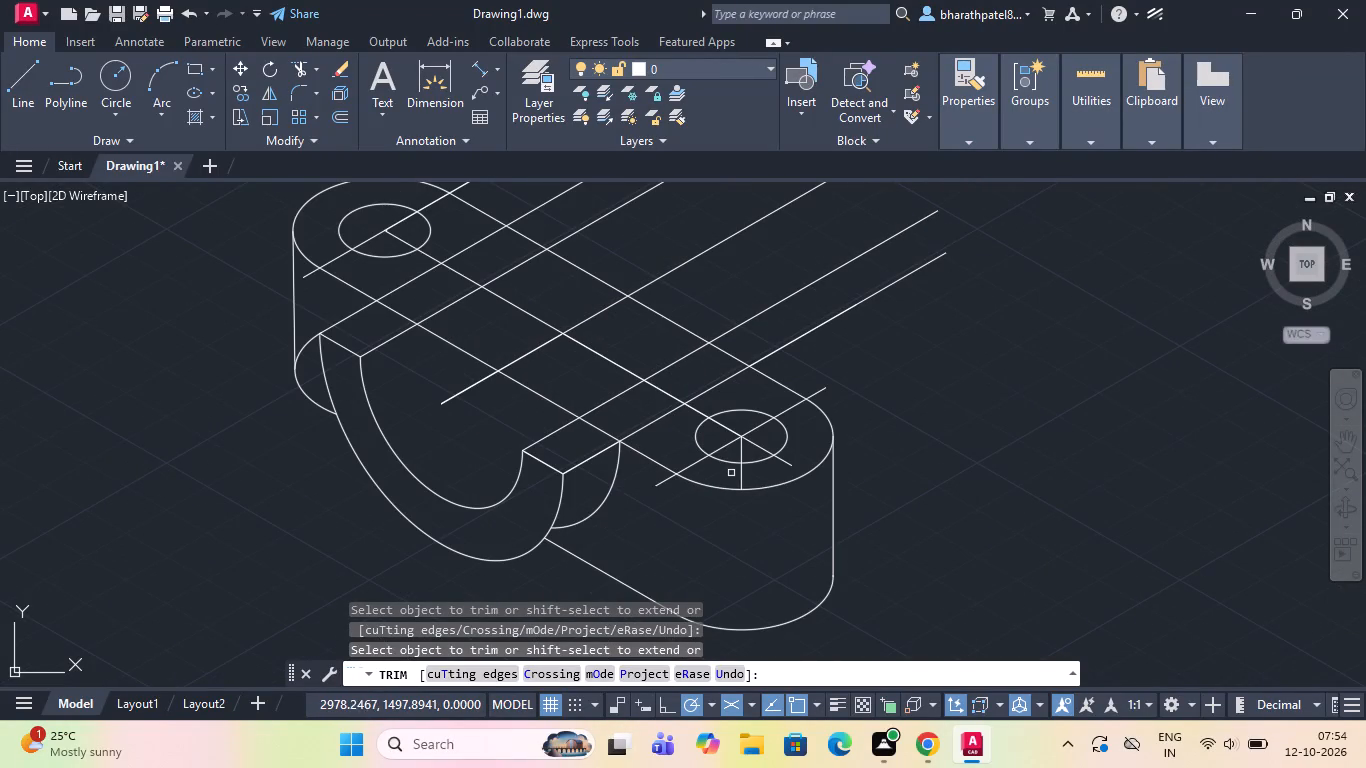
pyautogui.click(744, 478)
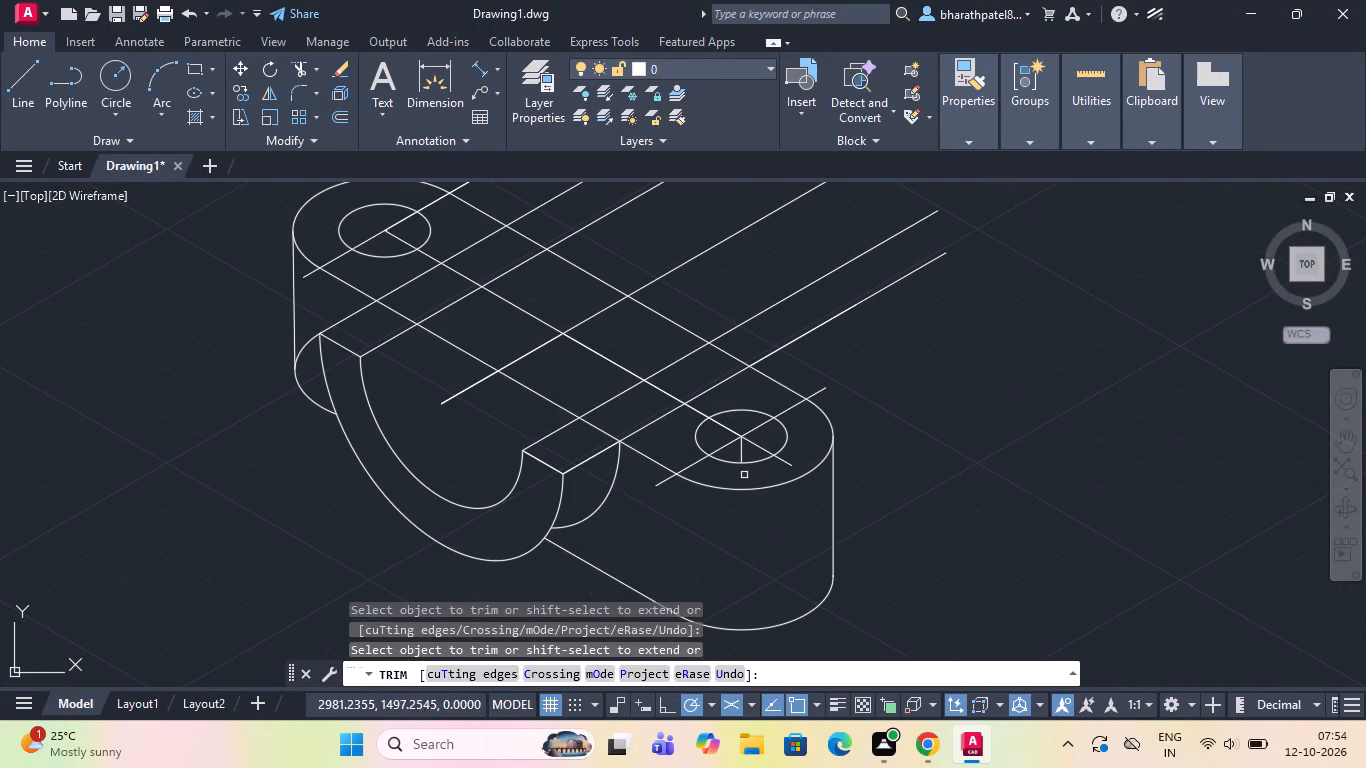
pyautogui.scroll(3, 744, 474)
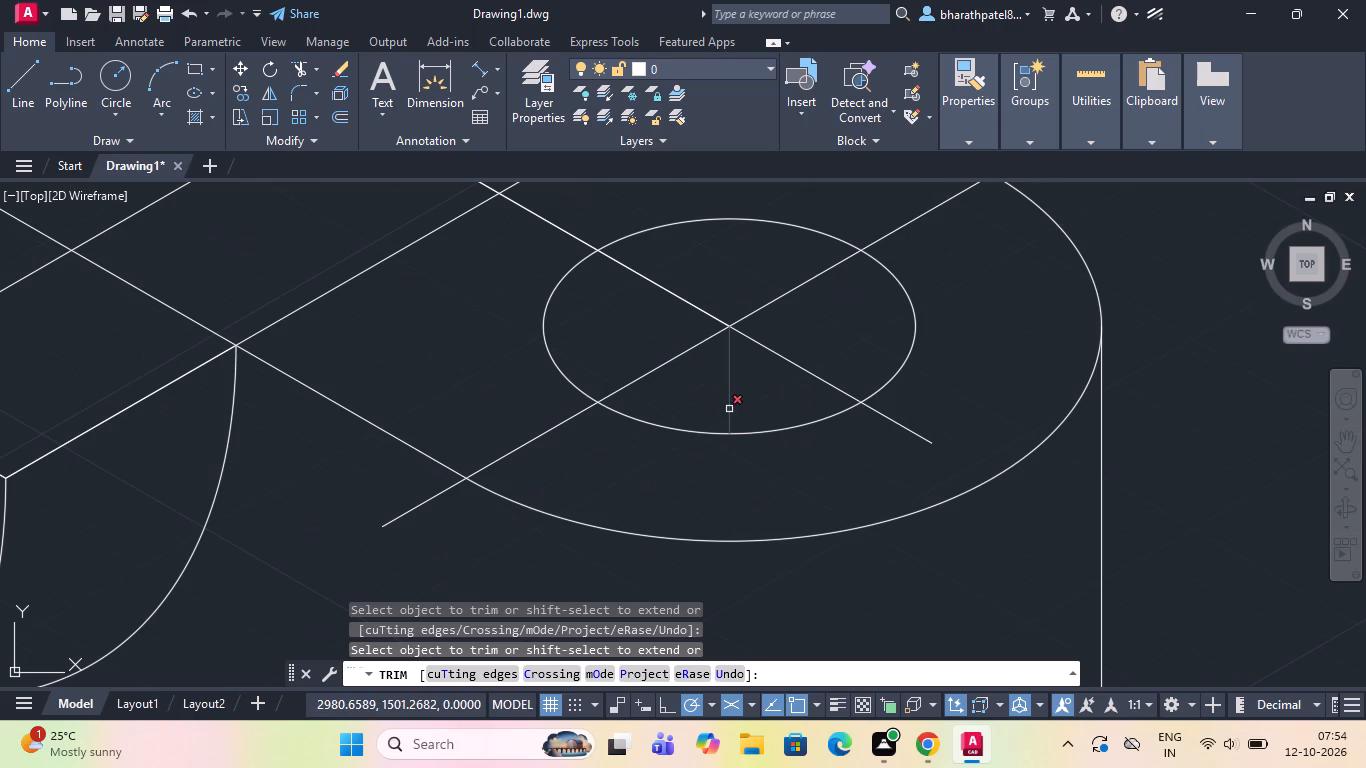
pyautogui.click(729, 409)
# Trim the outer depth line across the plate top near the upper-left end, and the plate's front edge between the two depth lines.
pyautogui.scroll(-4, 729, 408)
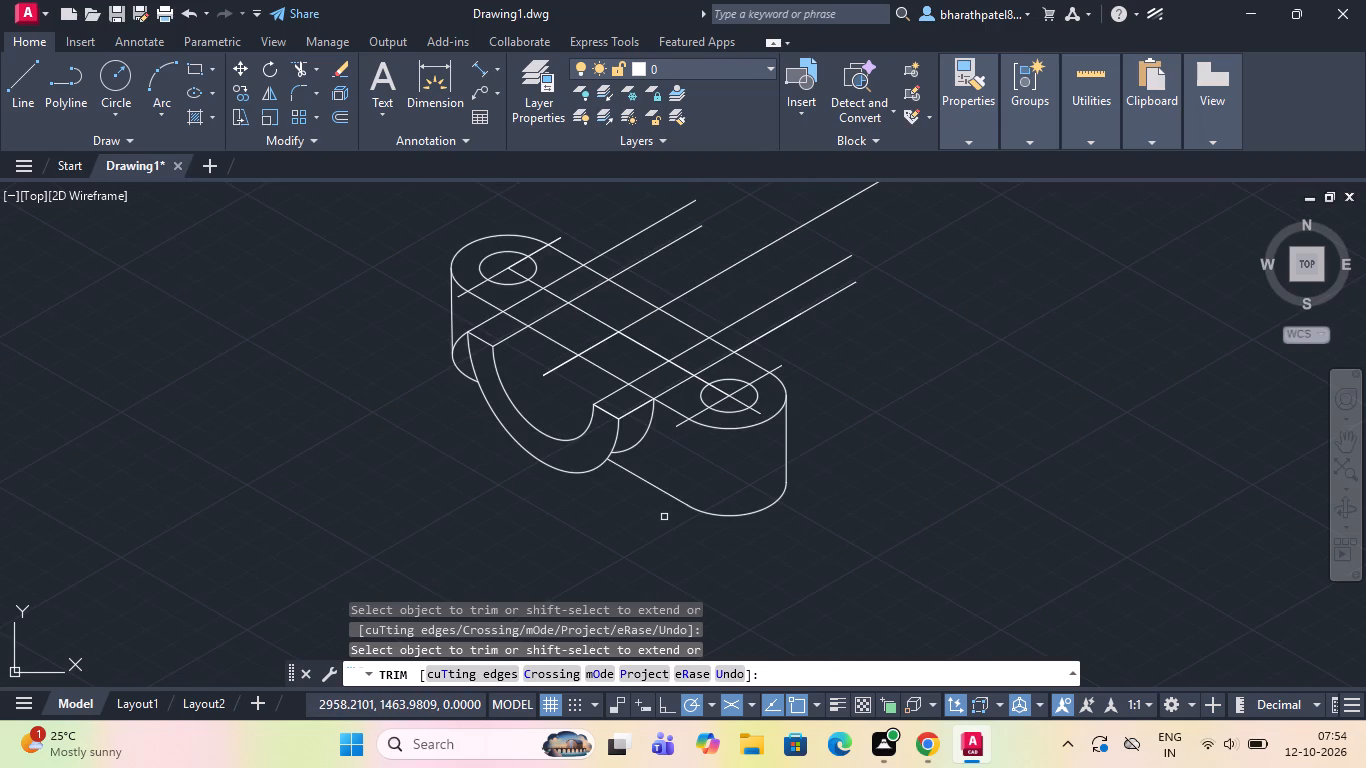
pyautogui.scroll(2, 545, 323)
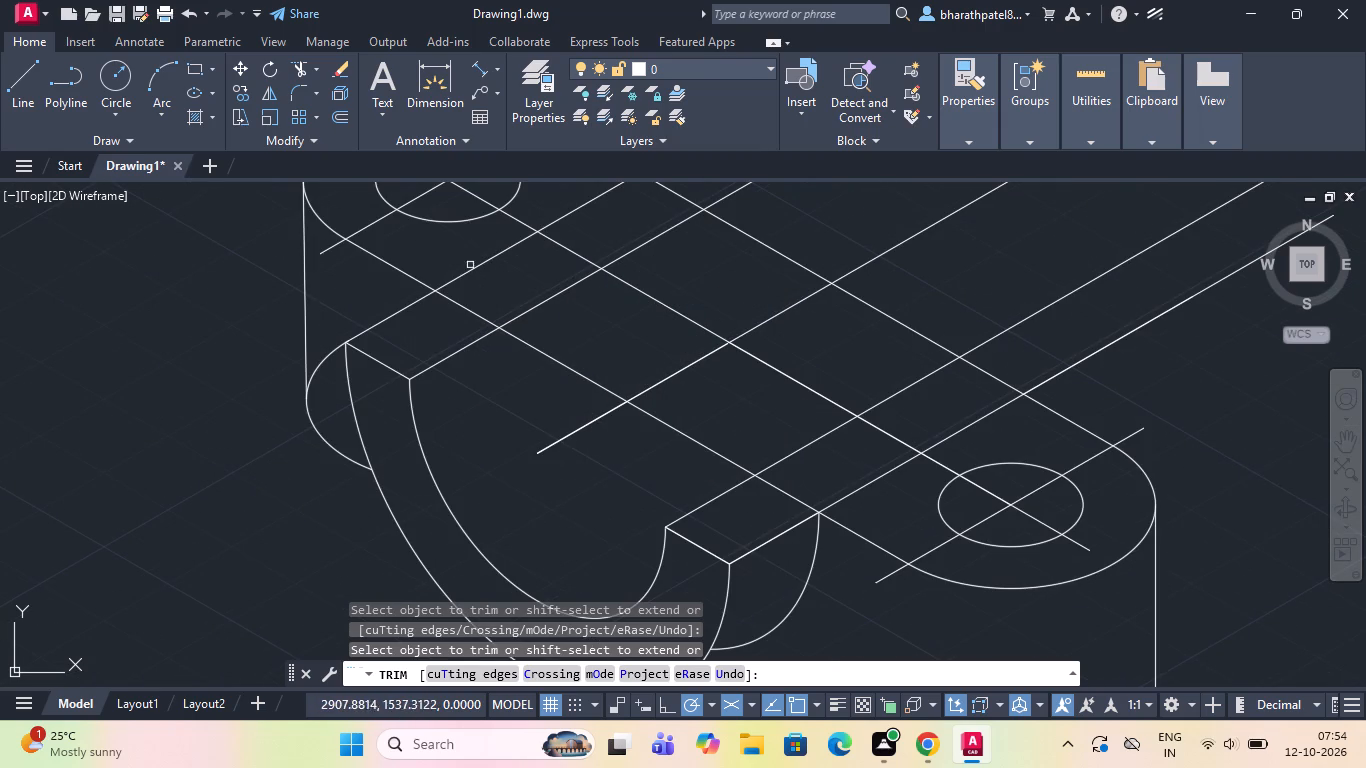
pyautogui.moveTo(469, 253); pyautogui.dragTo(480, 276)
pyautogui.moveTo(551, 202); pyautogui.dragTo(567, 226)
pyautogui.click(463, 307)
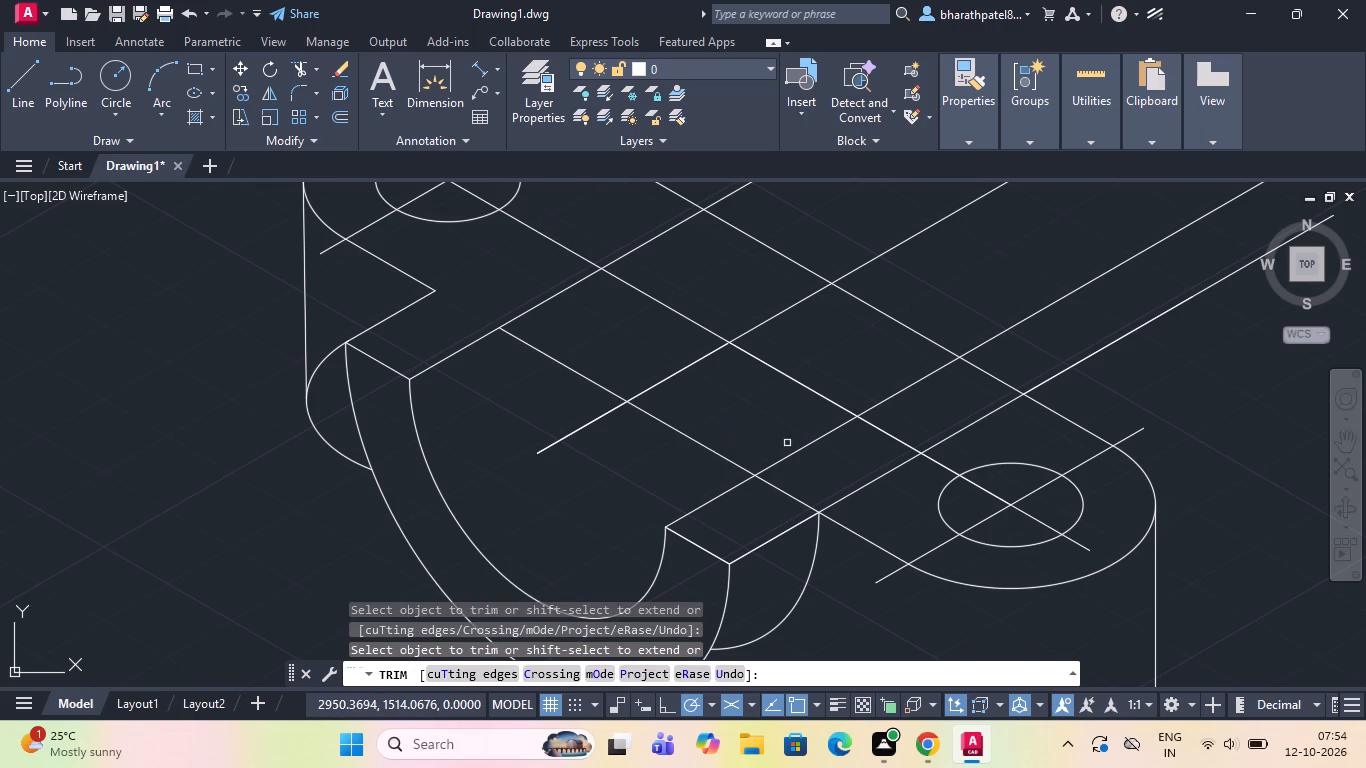
# Trim the plate's back edge, centre line and front edge between the two depth lines near the lower-right end.
pyautogui.scroll(-1, 797, 454)
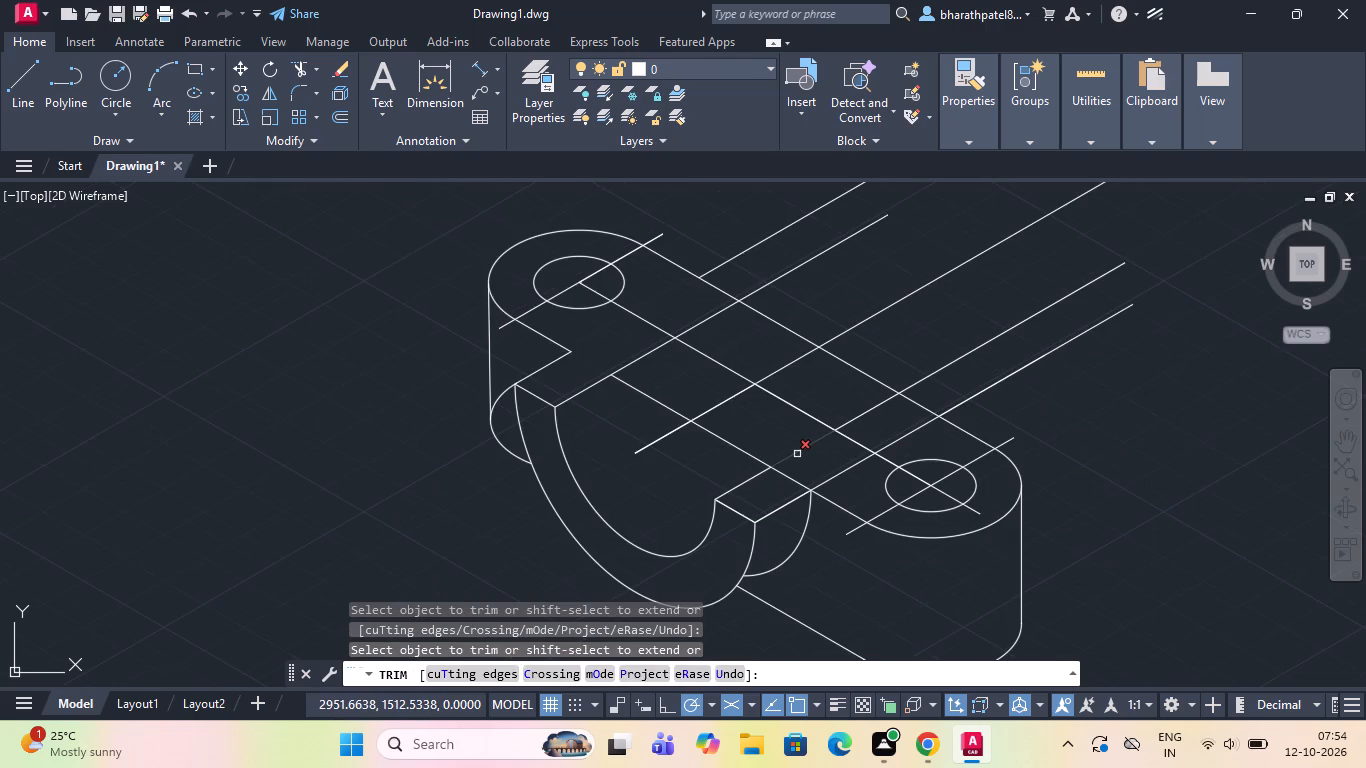
pyautogui.moveTo(943, 384); pyautogui.dragTo(933, 394)
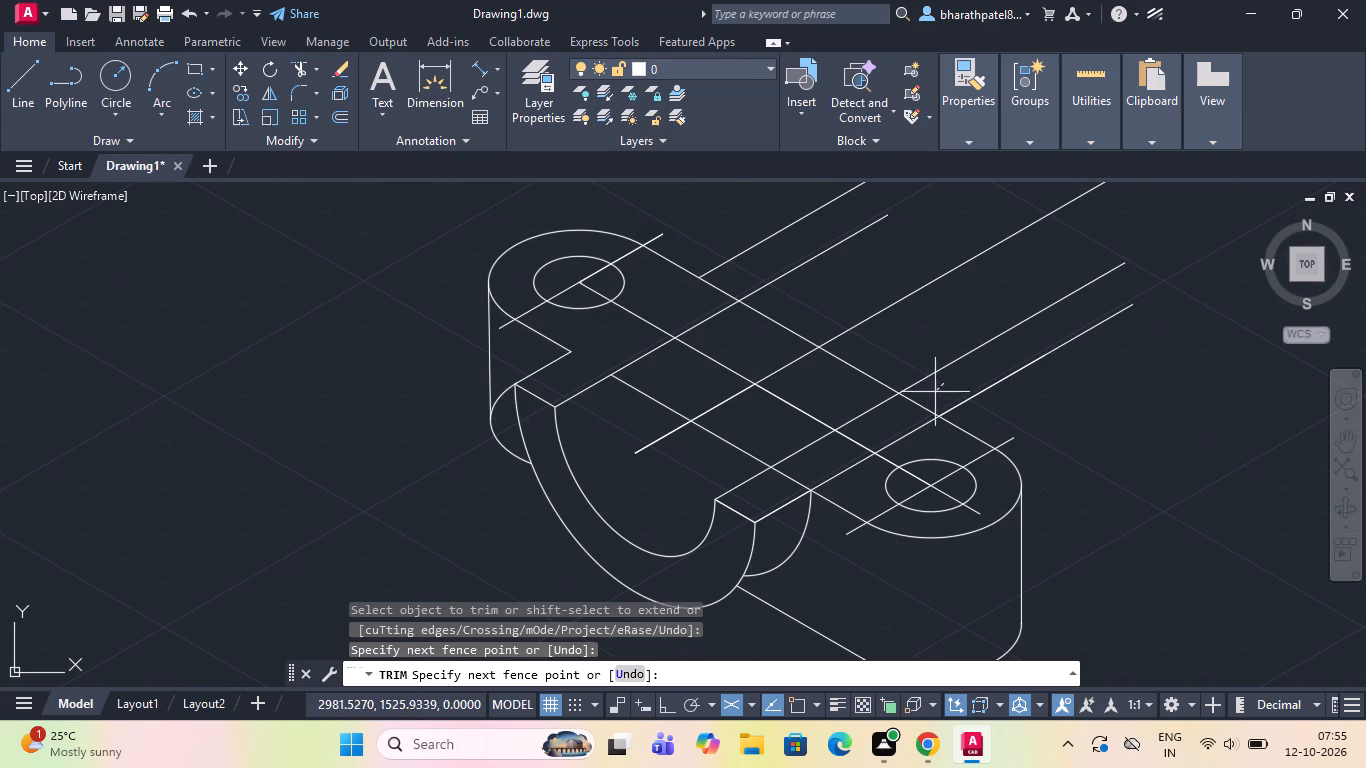
pyautogui.moveTo(933, 394); pyautogui.dragTo(862, 457)
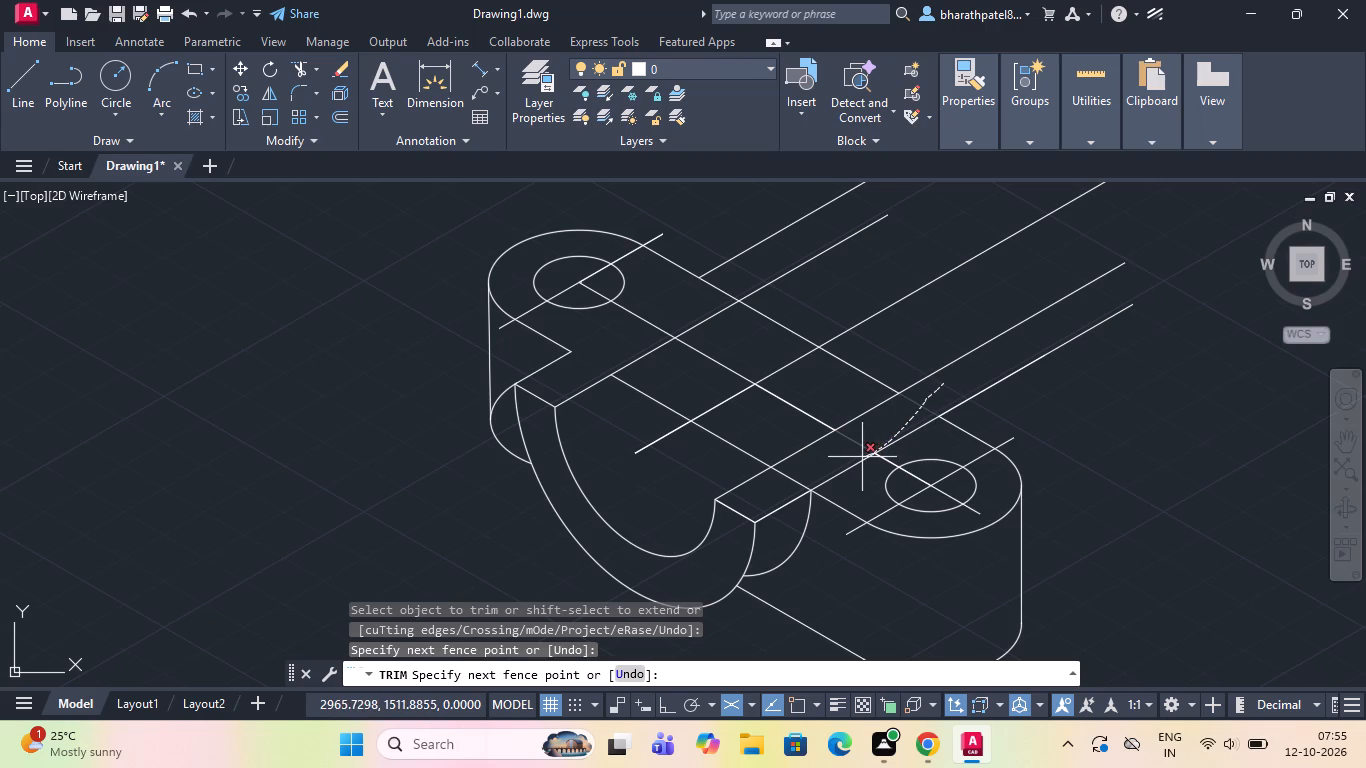
pyautogui.moveTo(862, 457); pyautogui.dragTo(767, 498)
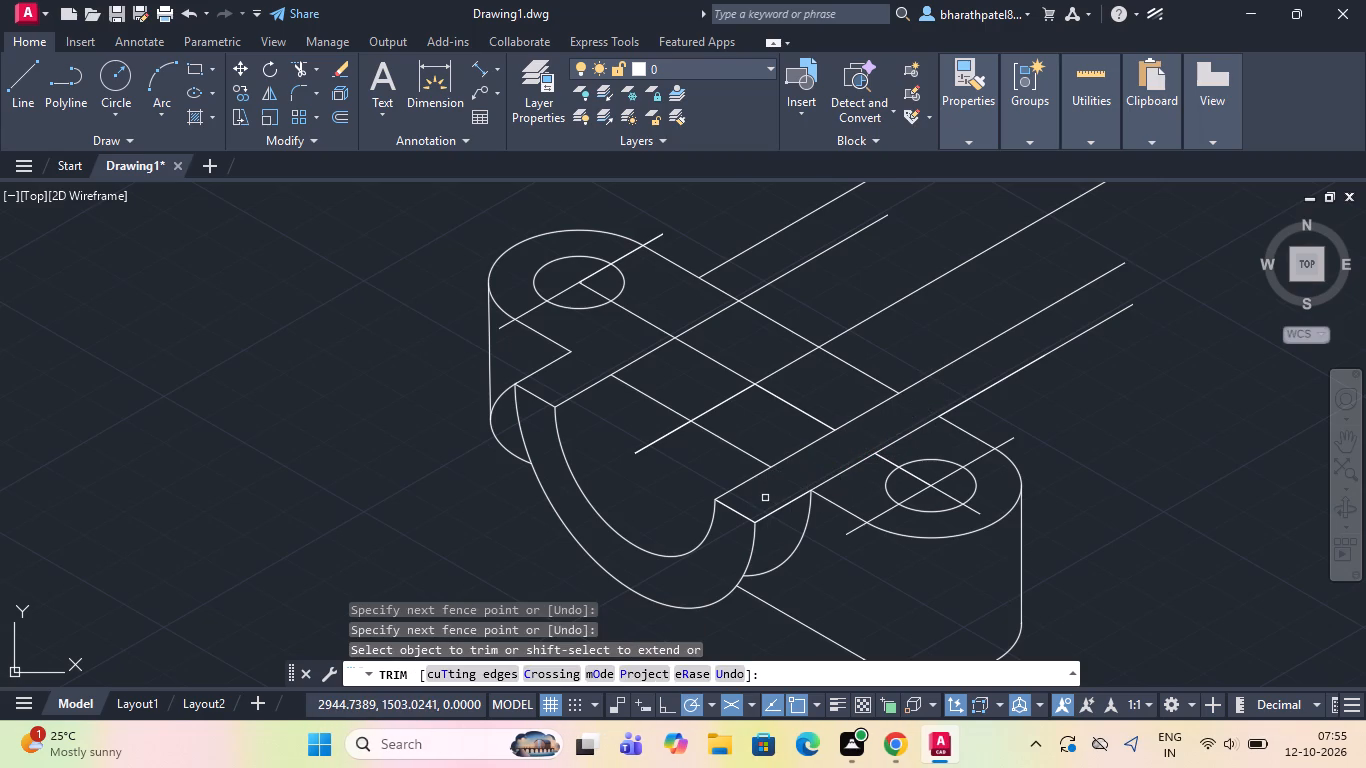
# Trim the outer depth line near the lower-right end between the plate's front and back edges.
pyautogui.click(832, 471)
pyautogui.click(832, 471)
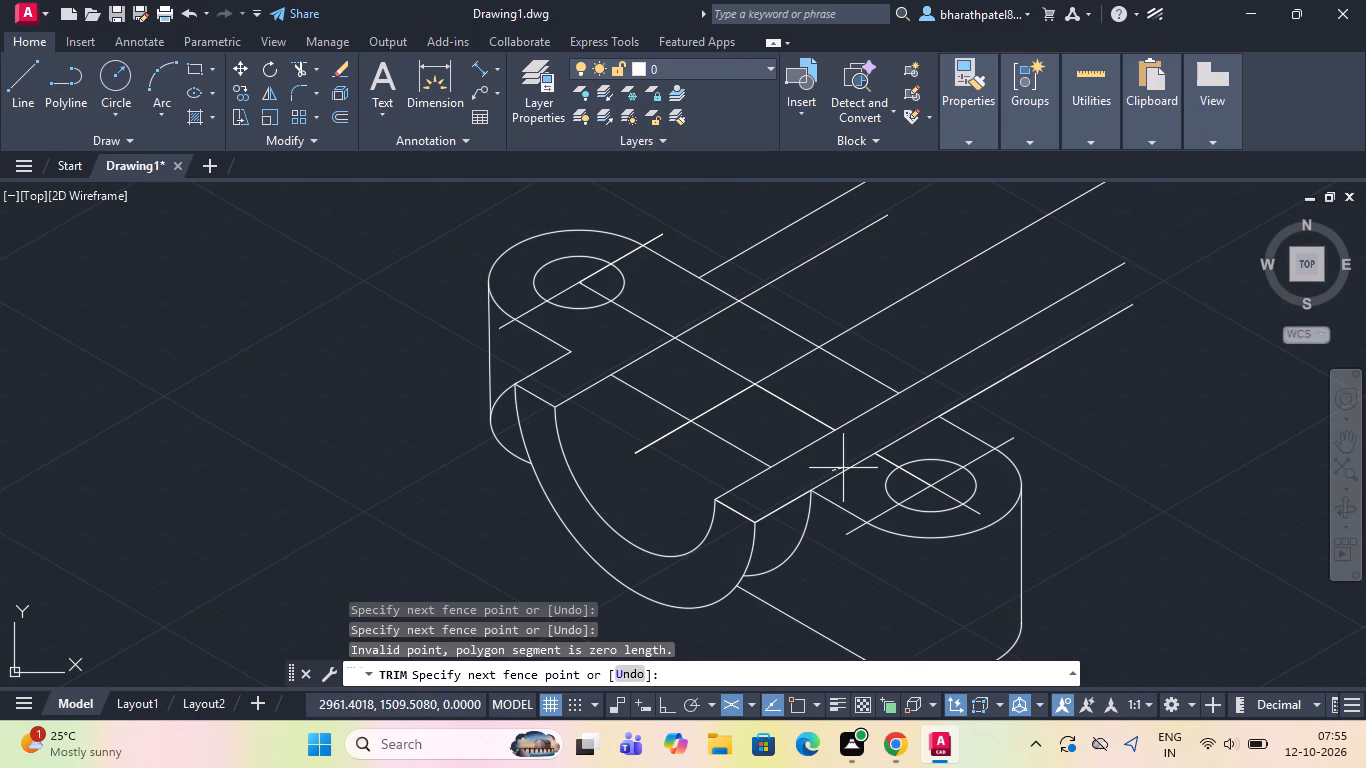
pyautogui.click(845, 468)
pyautogui.moveTo(853, 479); pyautogui.dragTo(852, 463)
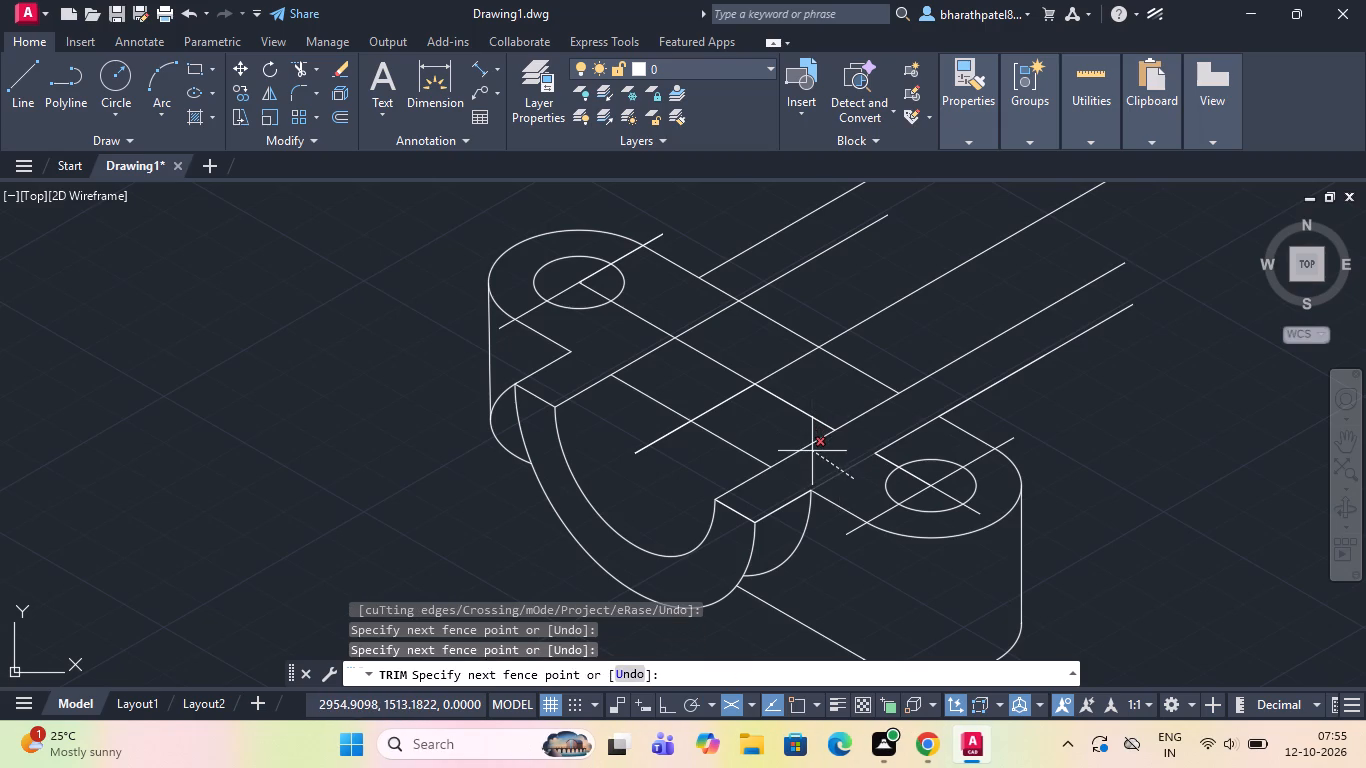
pyautogui.click(814, 451)
pyautogui.click(889, 433)
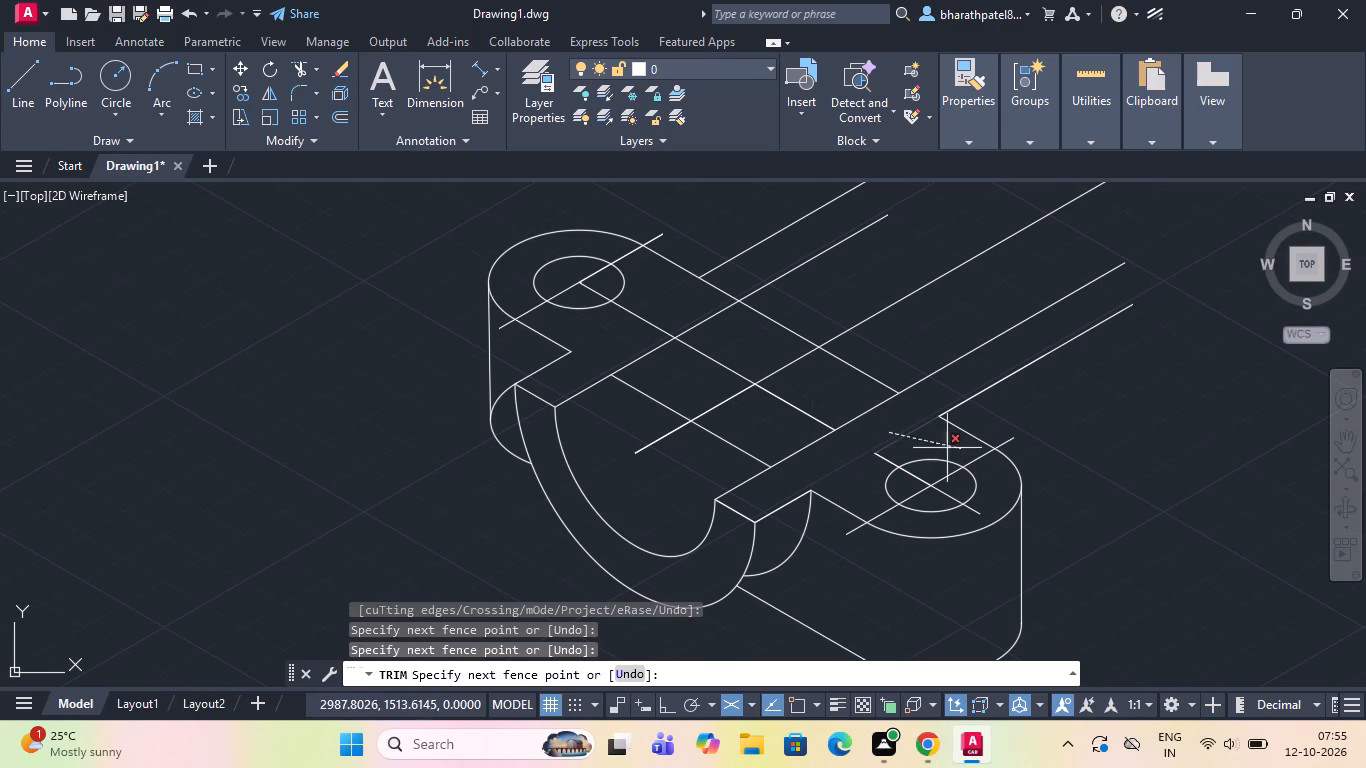
pyautogui.click(935, 447)
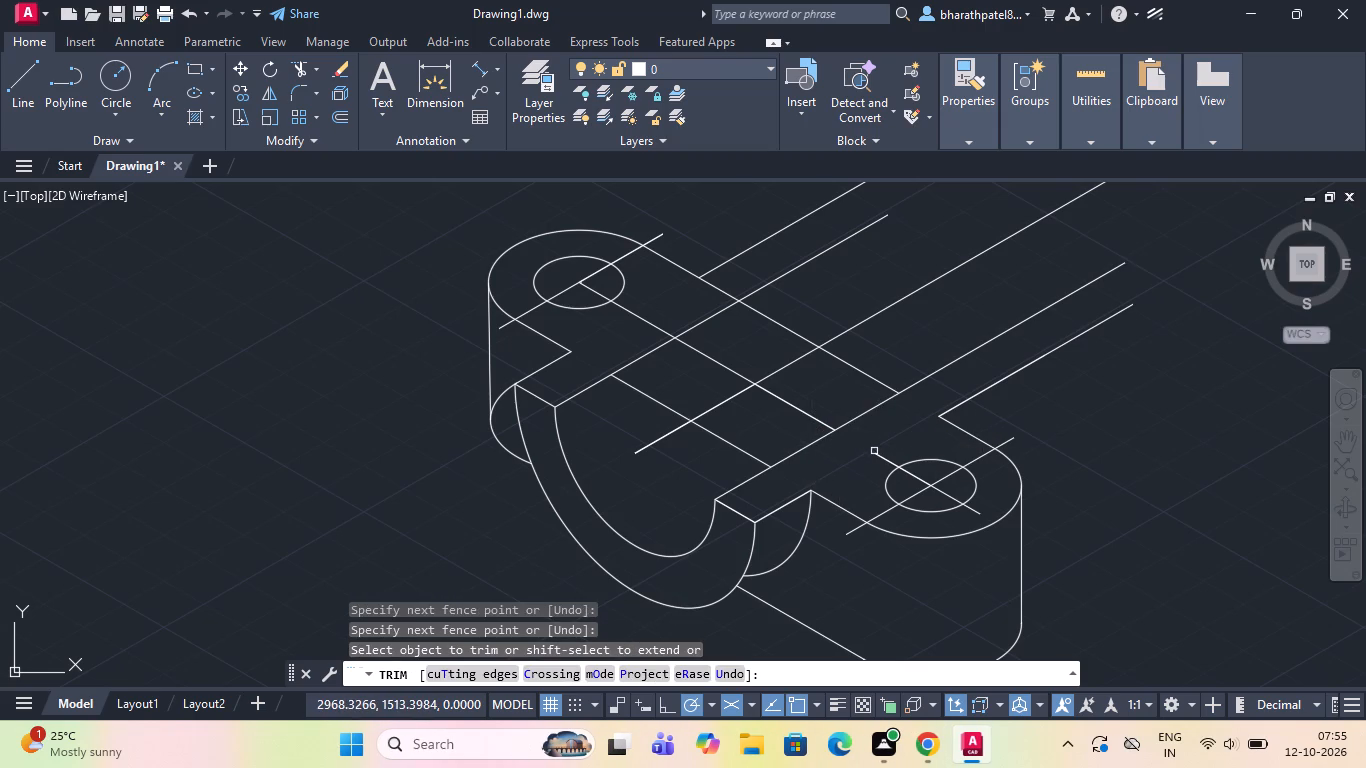
# Trim the plate's back edge, centre line and front edge where they cross the half-round opening between the two inner depth lines.
pyautogui.click(880, 336)
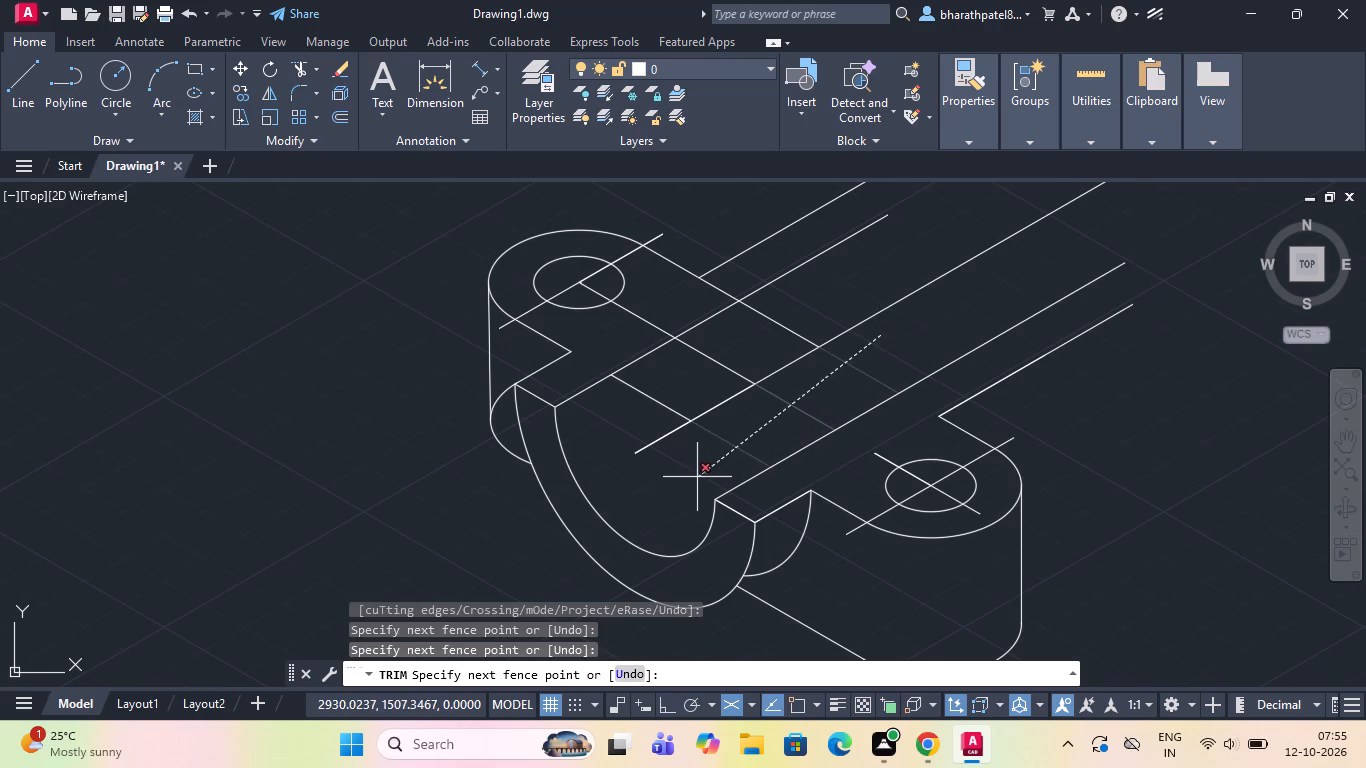
pyautogui.click(697, 477)
pyautogui.click(813, 303)
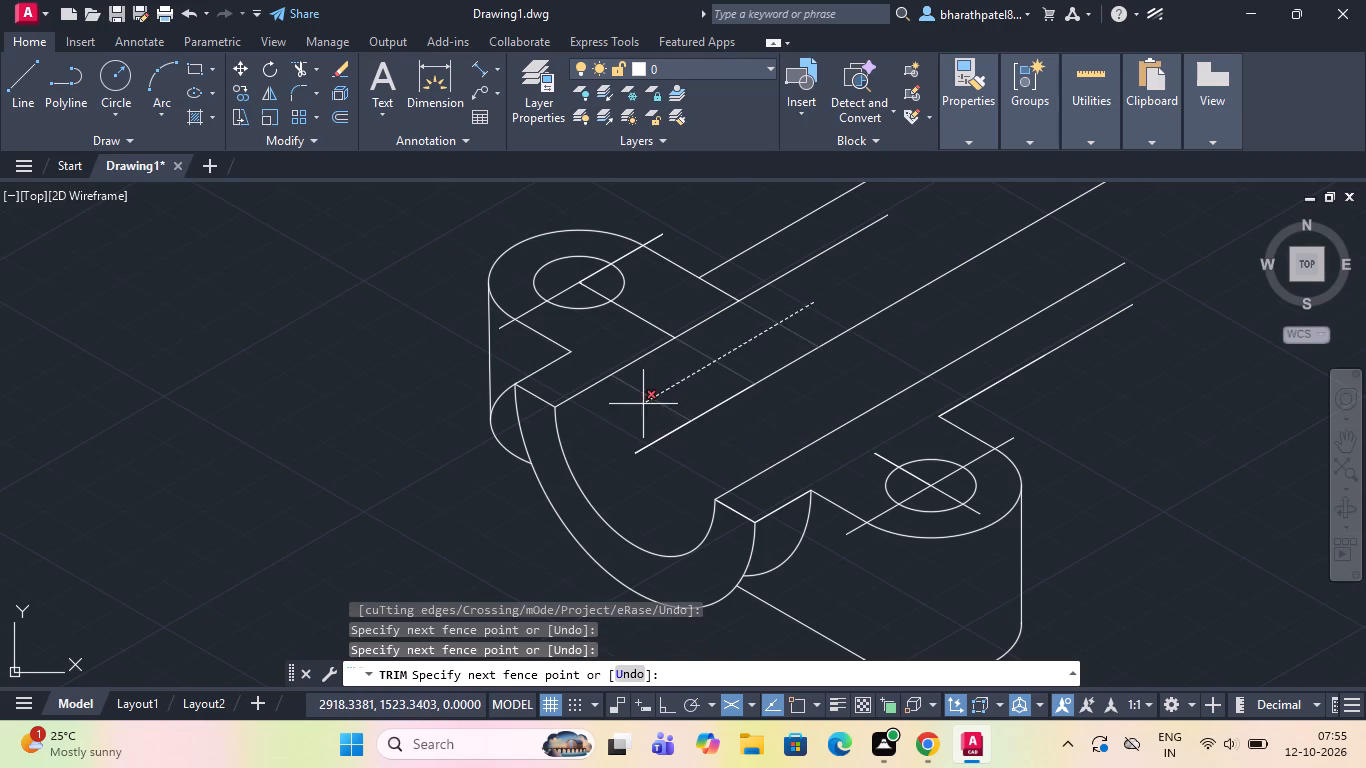
pyautogui.click(641, 407)
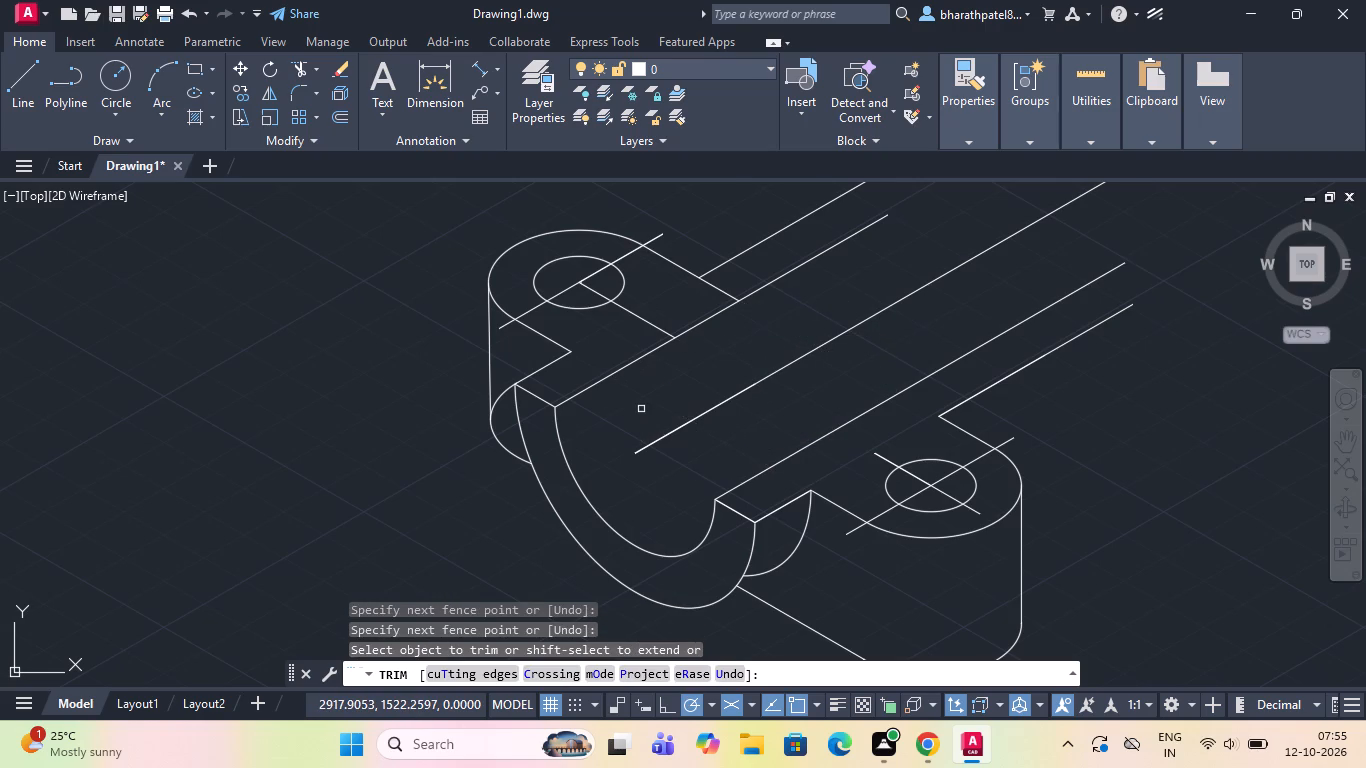
# Trim the plate's centre line outside the upper-left hole and the back edge between the two depth lines at that end.
pyautogui.click(658, 306)
pyautogui.click(628, 347)
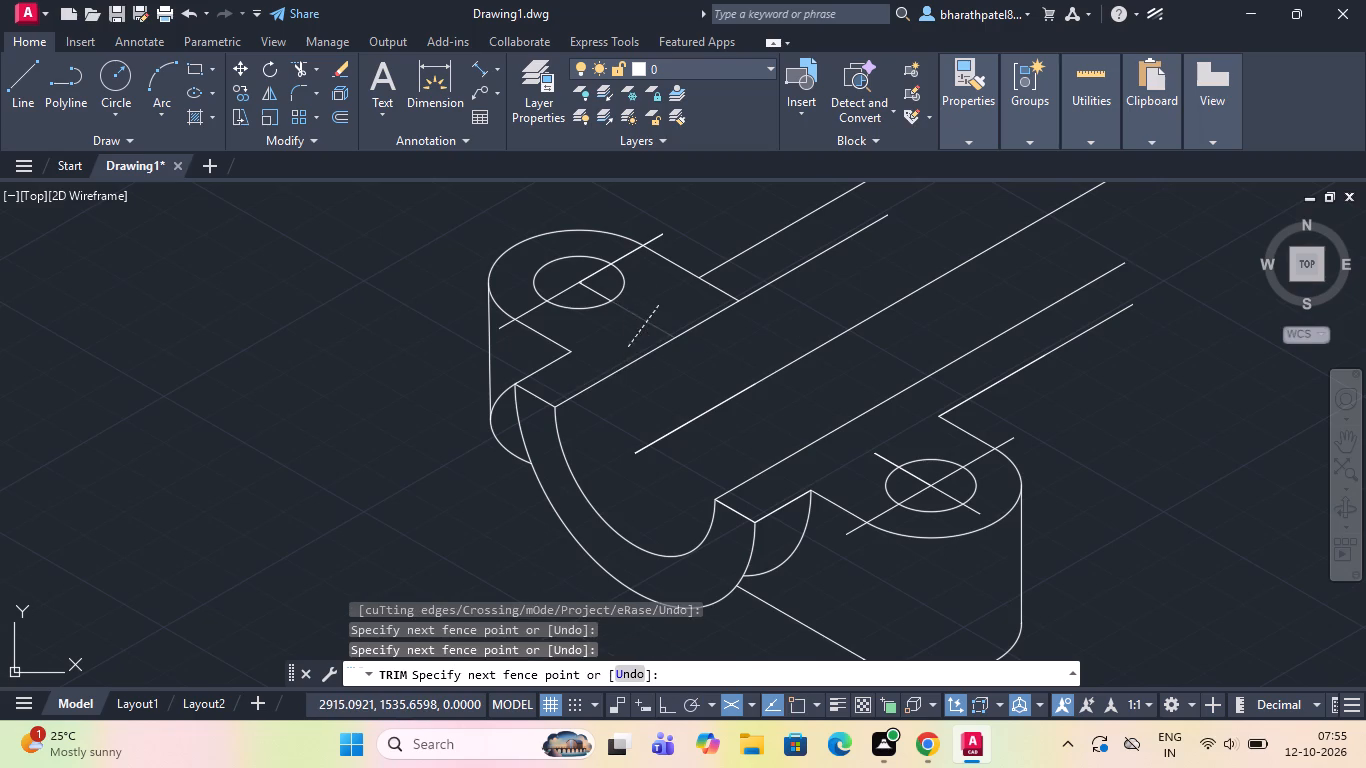
pyautogui.click(748, 271)
pyautogui.click(691, 308)
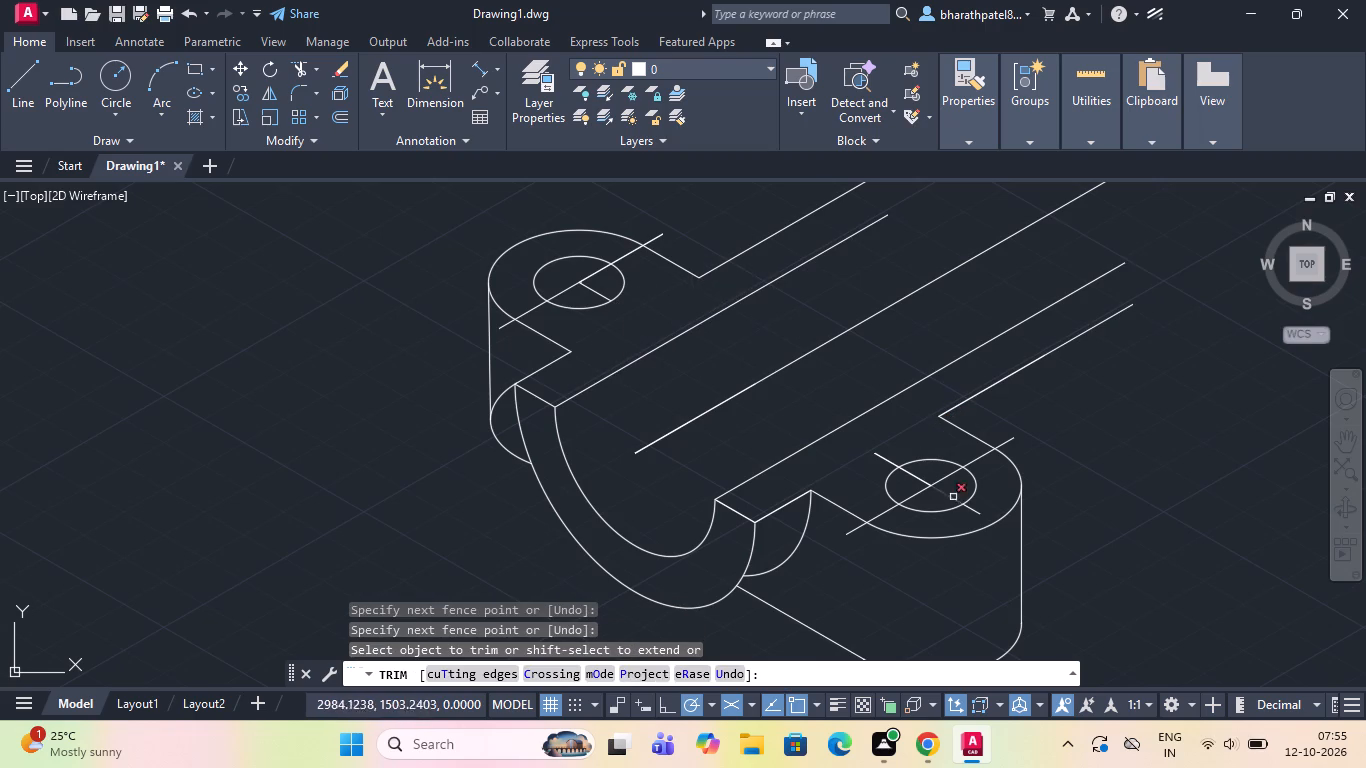
# Trim the hidden part of the upper-left rounded end's lower arc, between its vertical edge and the half-round's outer corner.
pyautogui.scroll(-1, 152, 527)
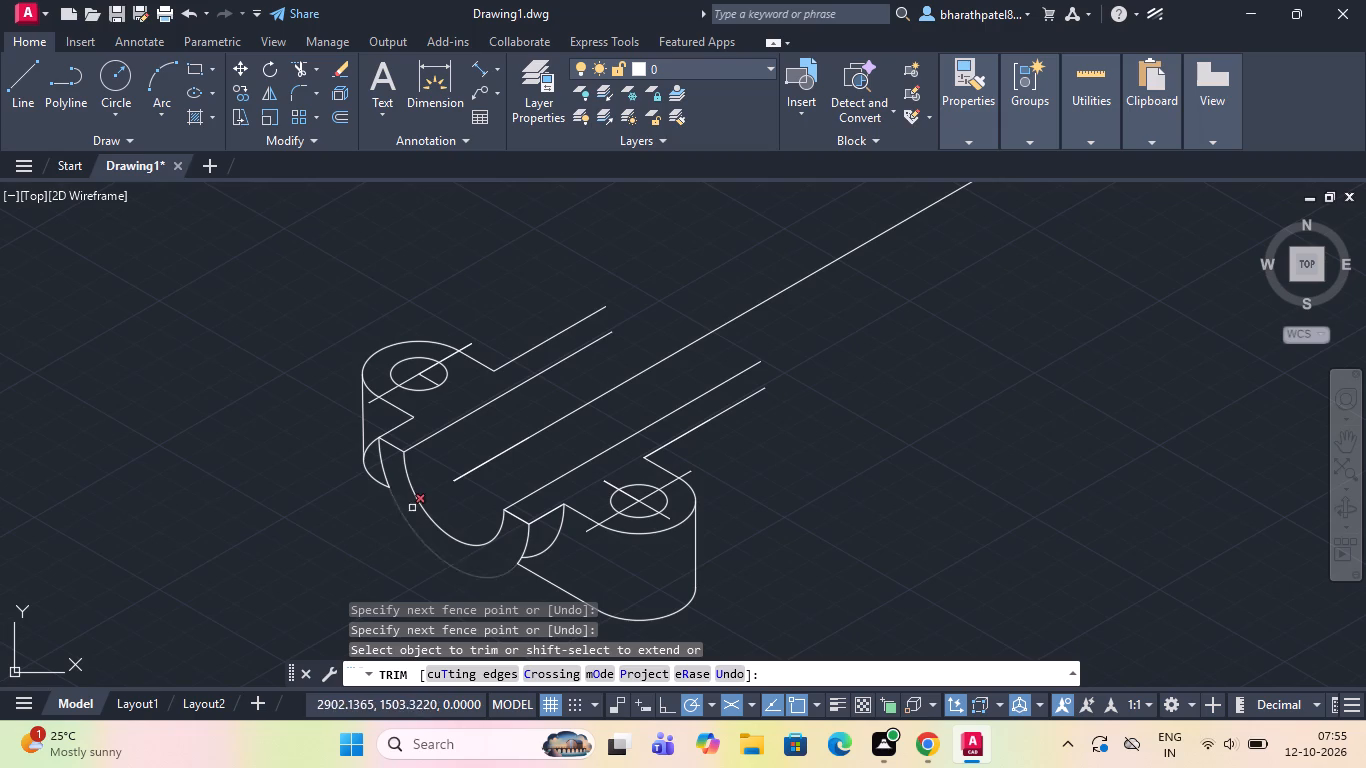
pyautogui.scroll(4, 380, 460)
pyautogui.moveTo(300, 314); pyautogui.dragTo(304, 336)
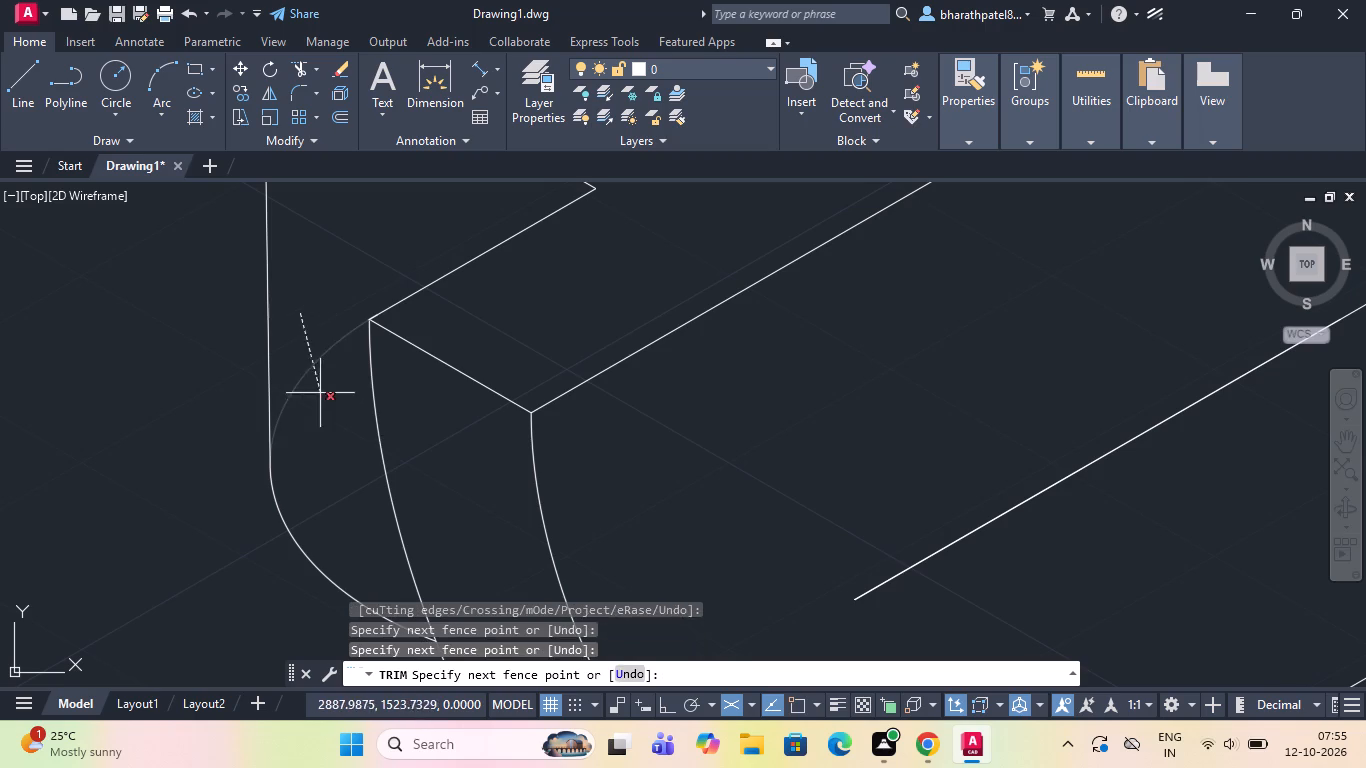
pyautogui.click(324, 422)
# Draw a 60-unit line from the half-round's upper-left inner corner along the depth line, continuing with a cross segment beyond the upper-left end.
pyautogui.scroll(-5, 326, 421)
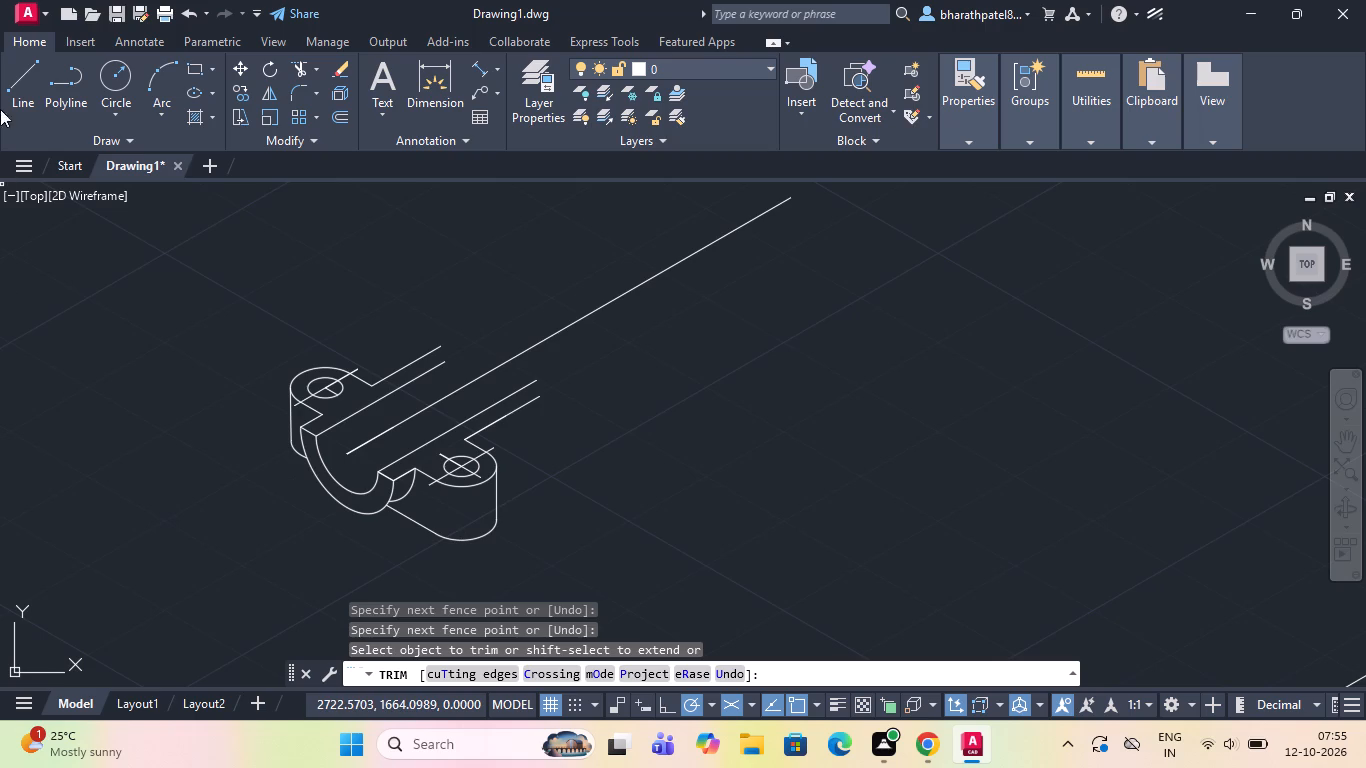
pyautogui.click(19, 72)
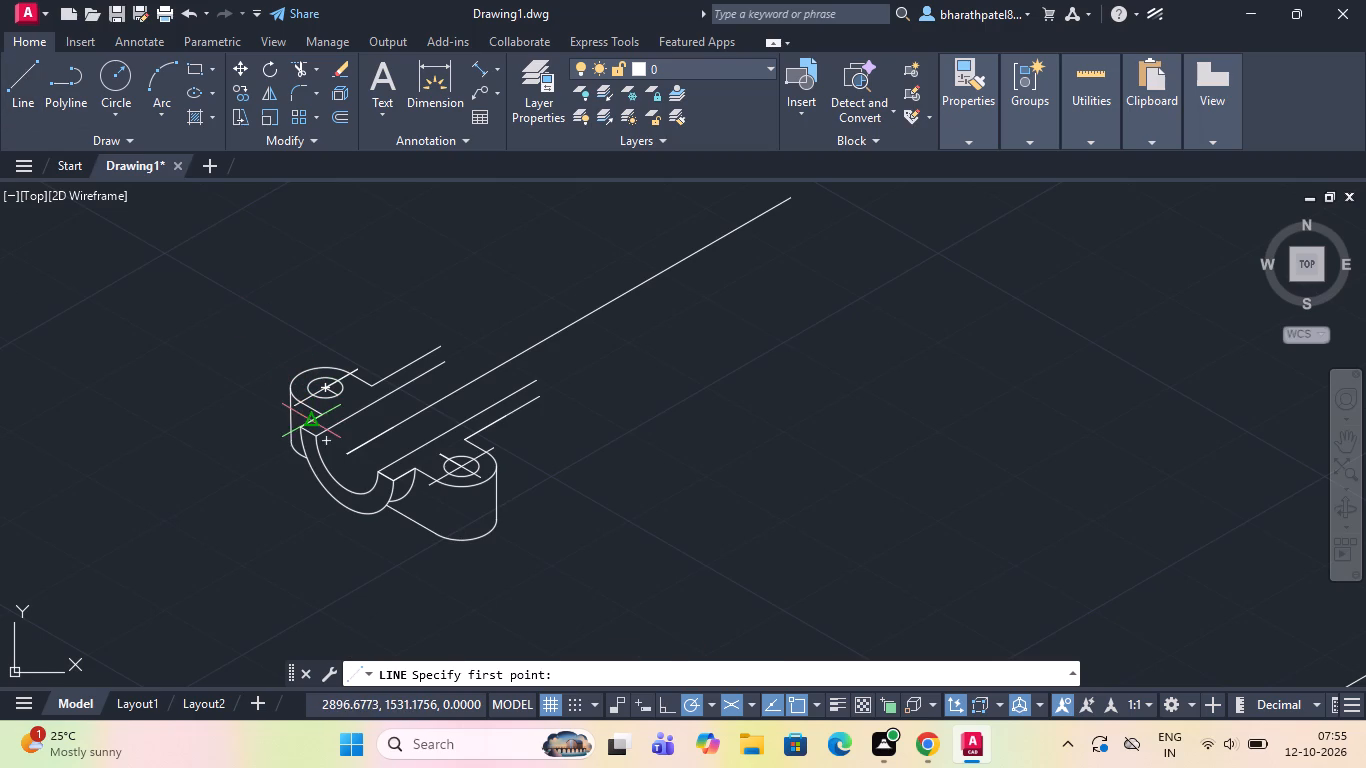
pyautogui.scroll(3, 322, 449)
pyautogui.click(297, 403)
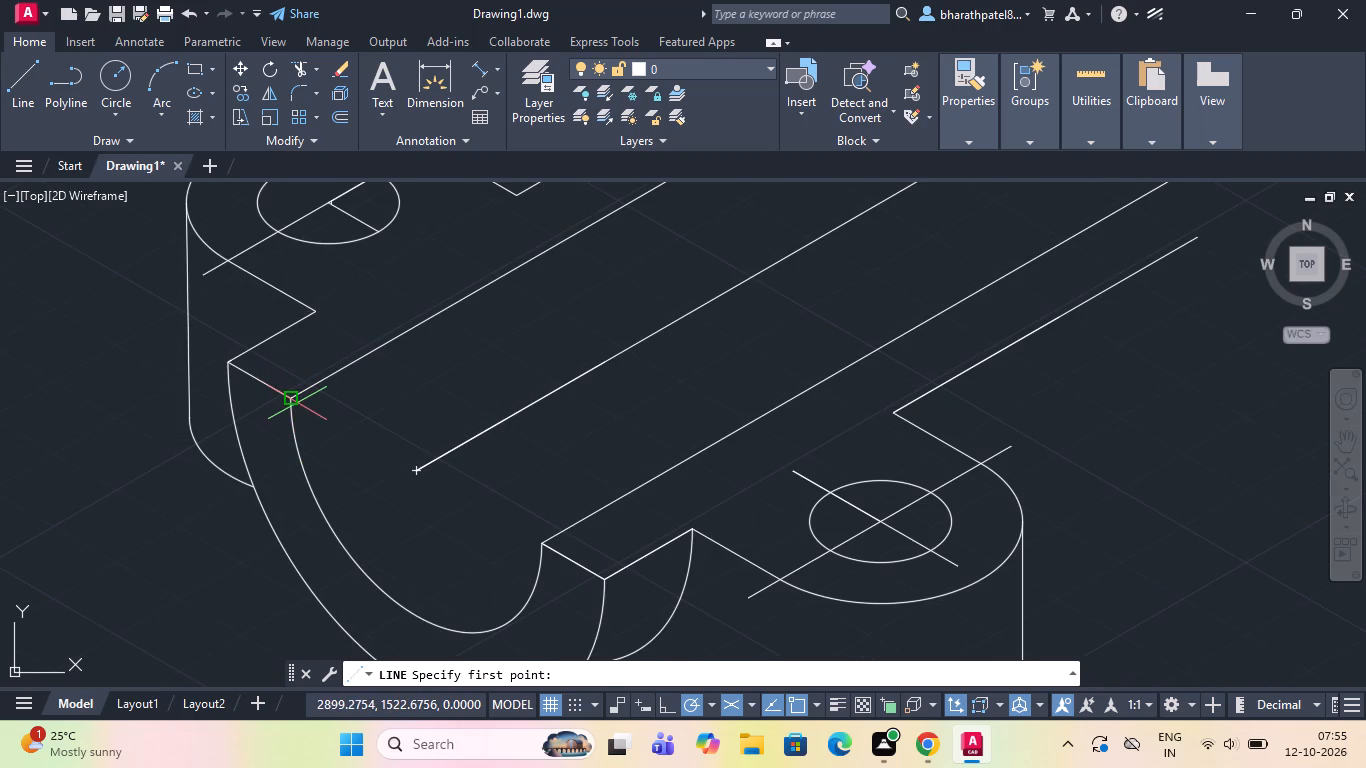
pyautogui.scroll(-3, 297, 403)
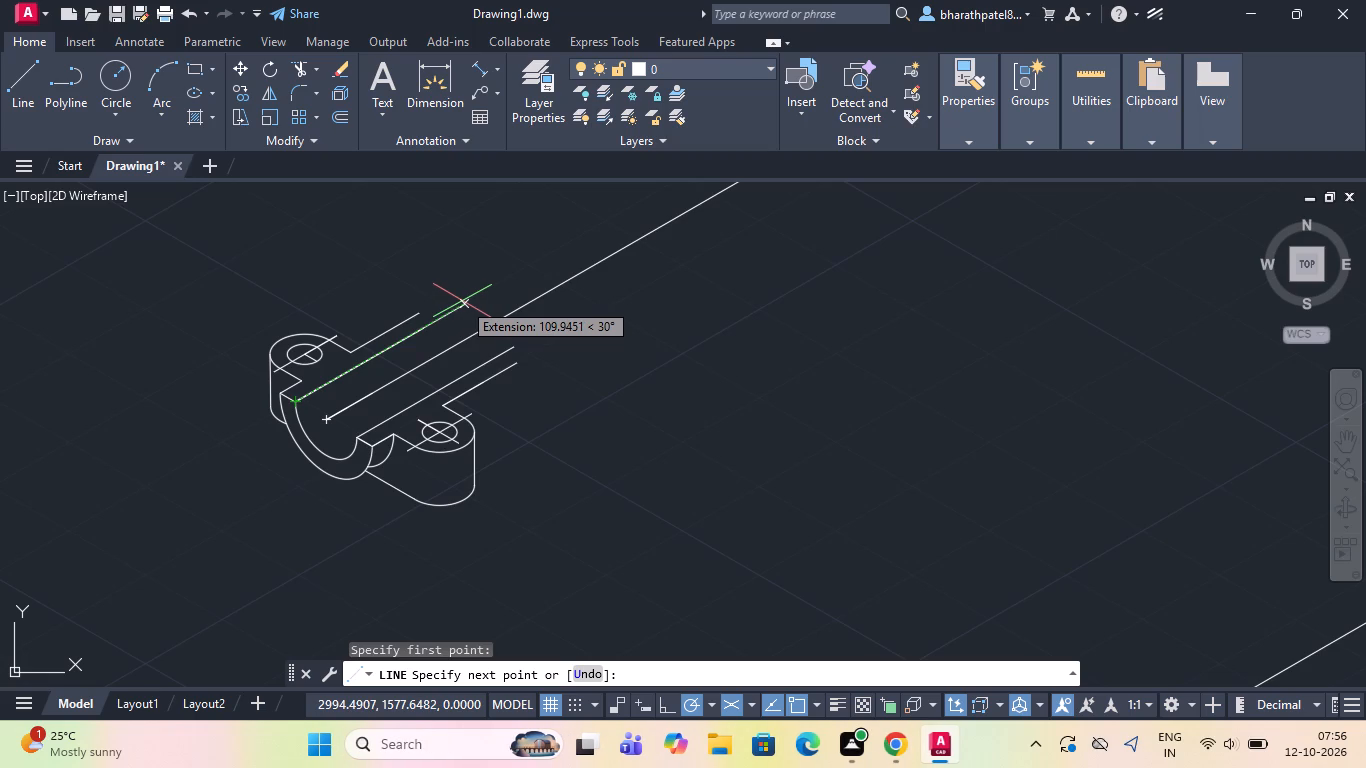
pyautogui.write('60')
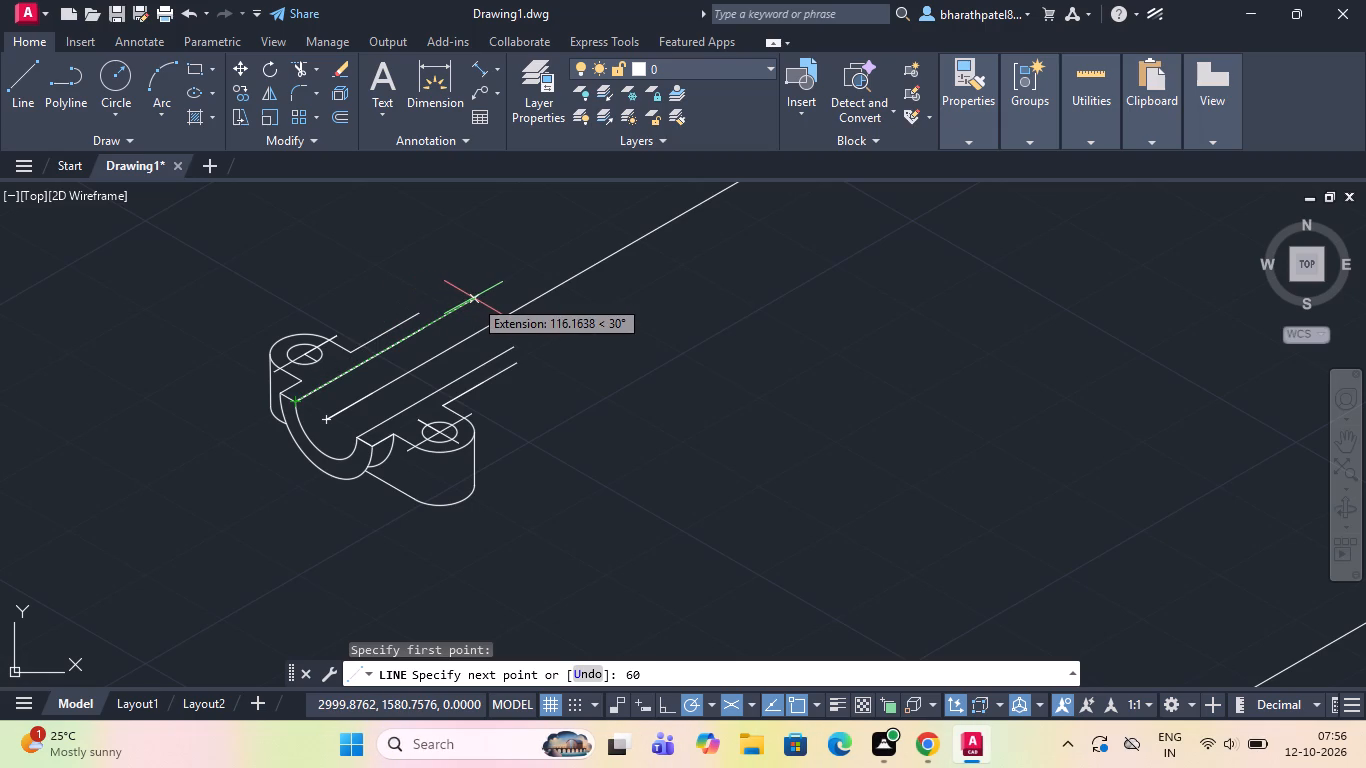
pyautogui.press('Return')
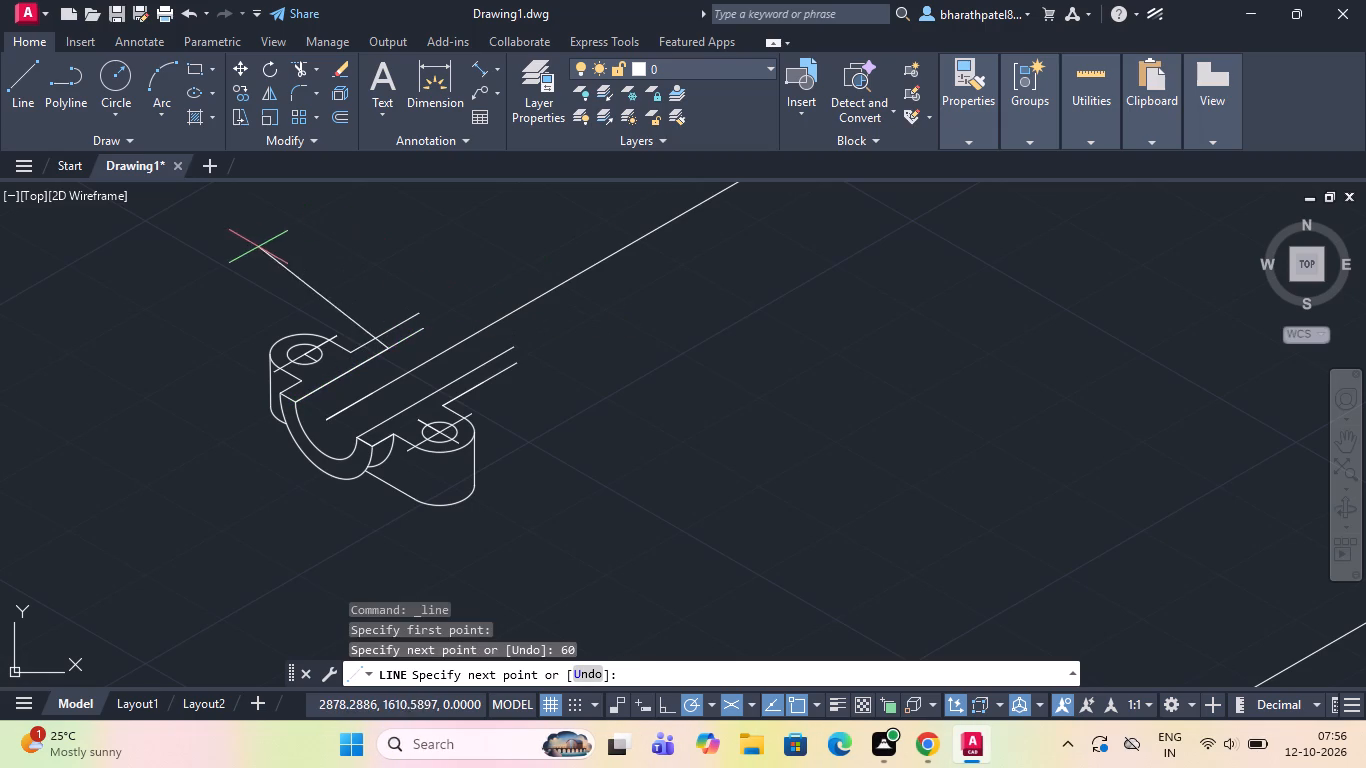
pyautogui.click(271, 272)
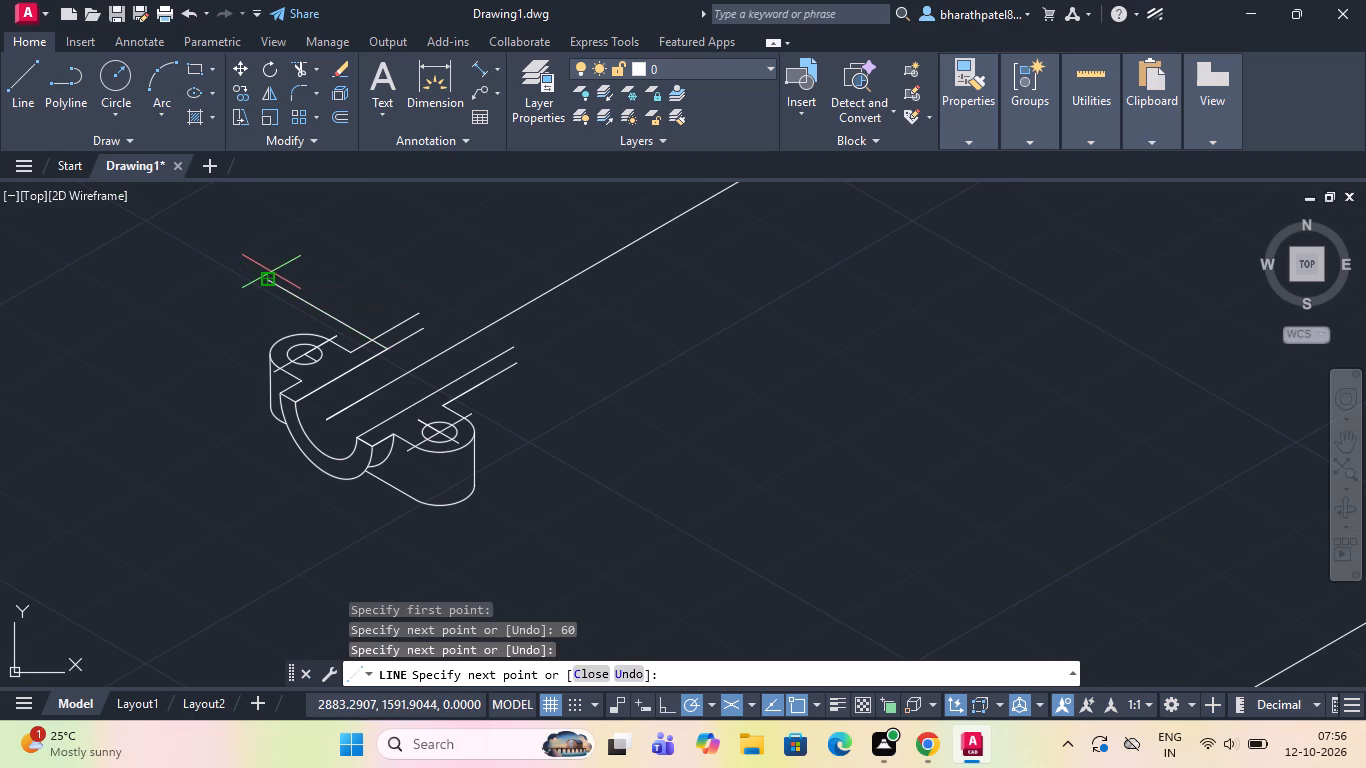
pyautogui.press('Escape')
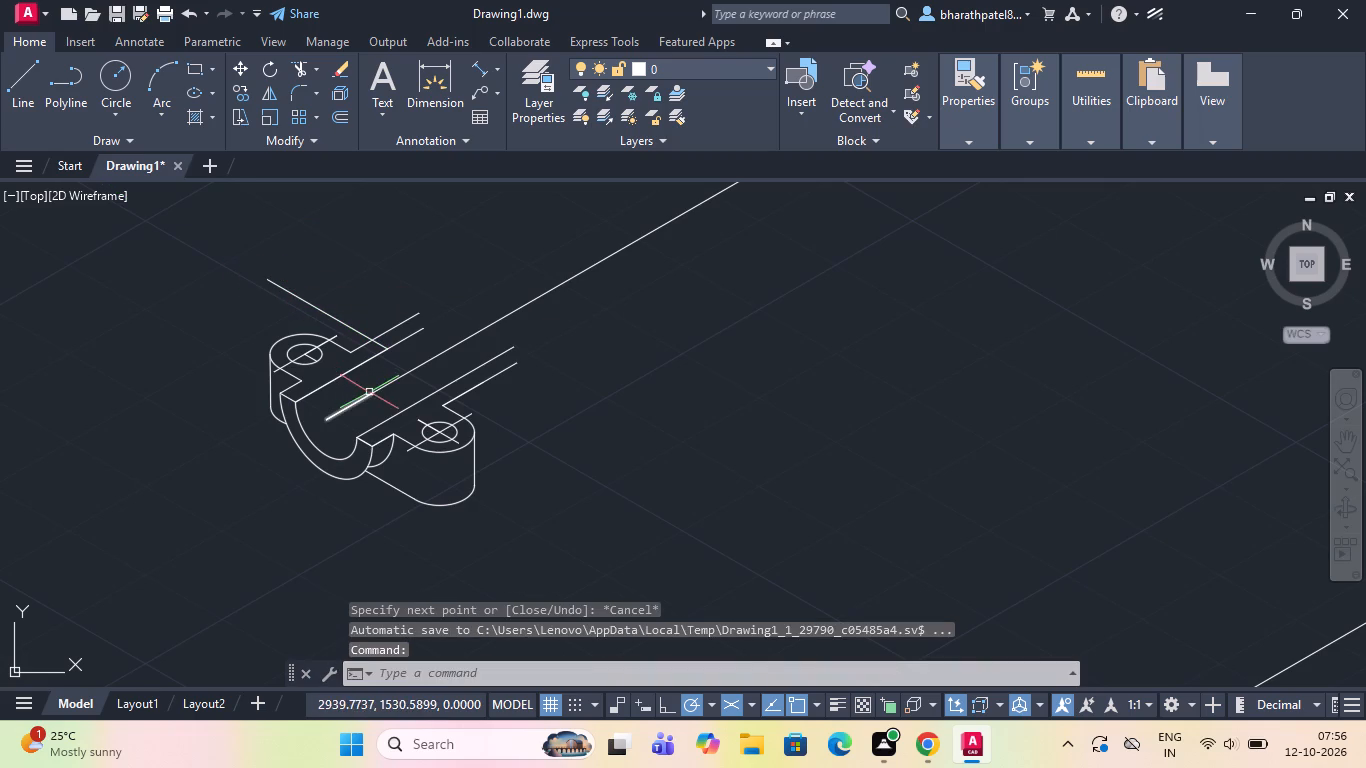
# Draw a line from the 60-unit endpoint across all the depth lines to well beyond the lower-right end, continuing the cross segment.
pyautogui.click(11, 75)
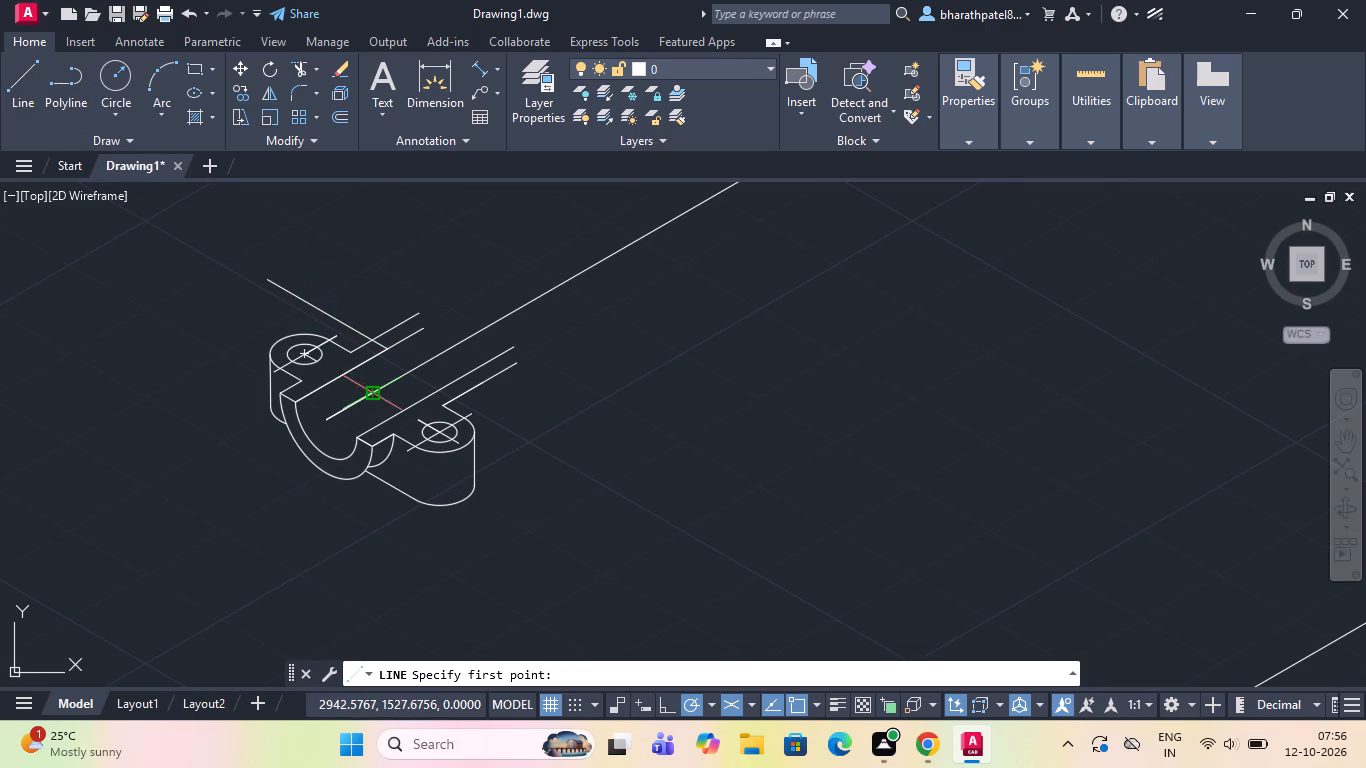
pyautogui.scroll(1, 374, 396)
pyautogui.click(392, 318)
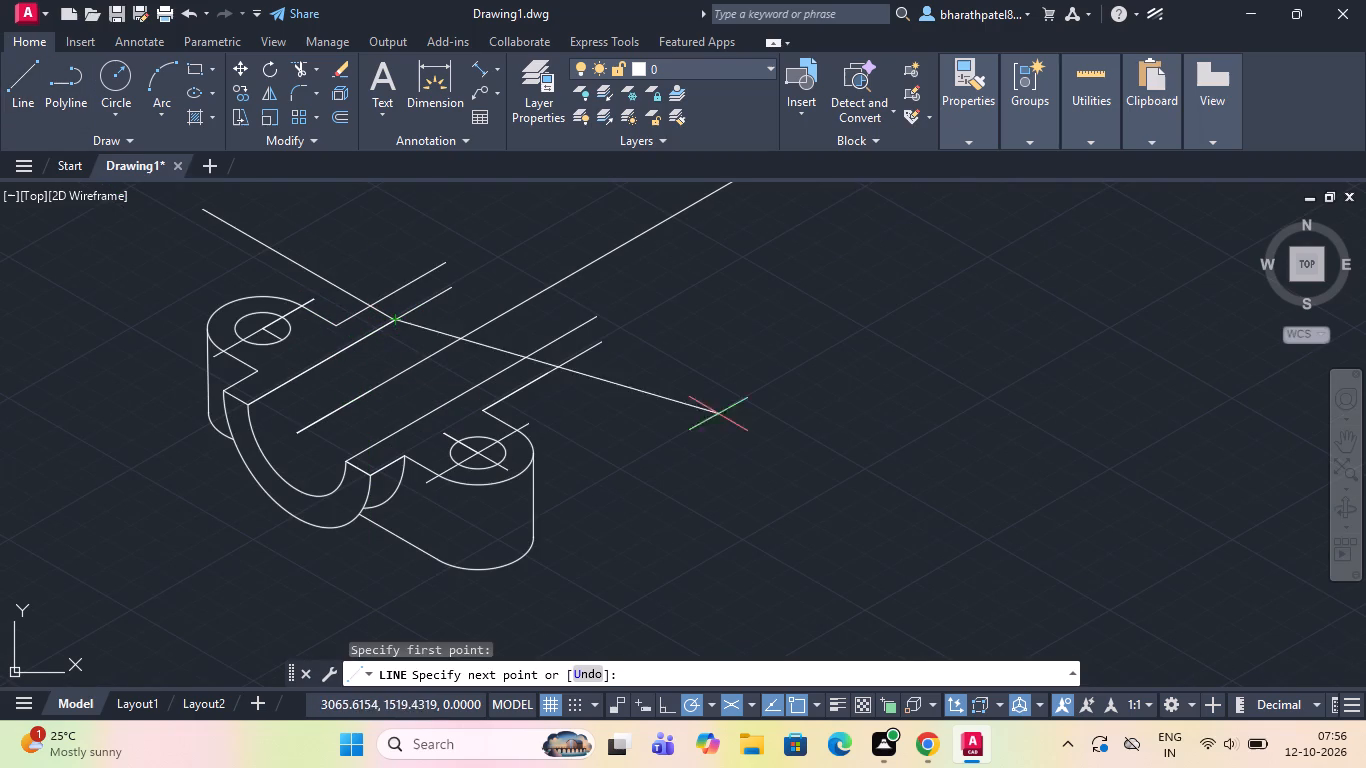
pyautogui.click(836, 578)
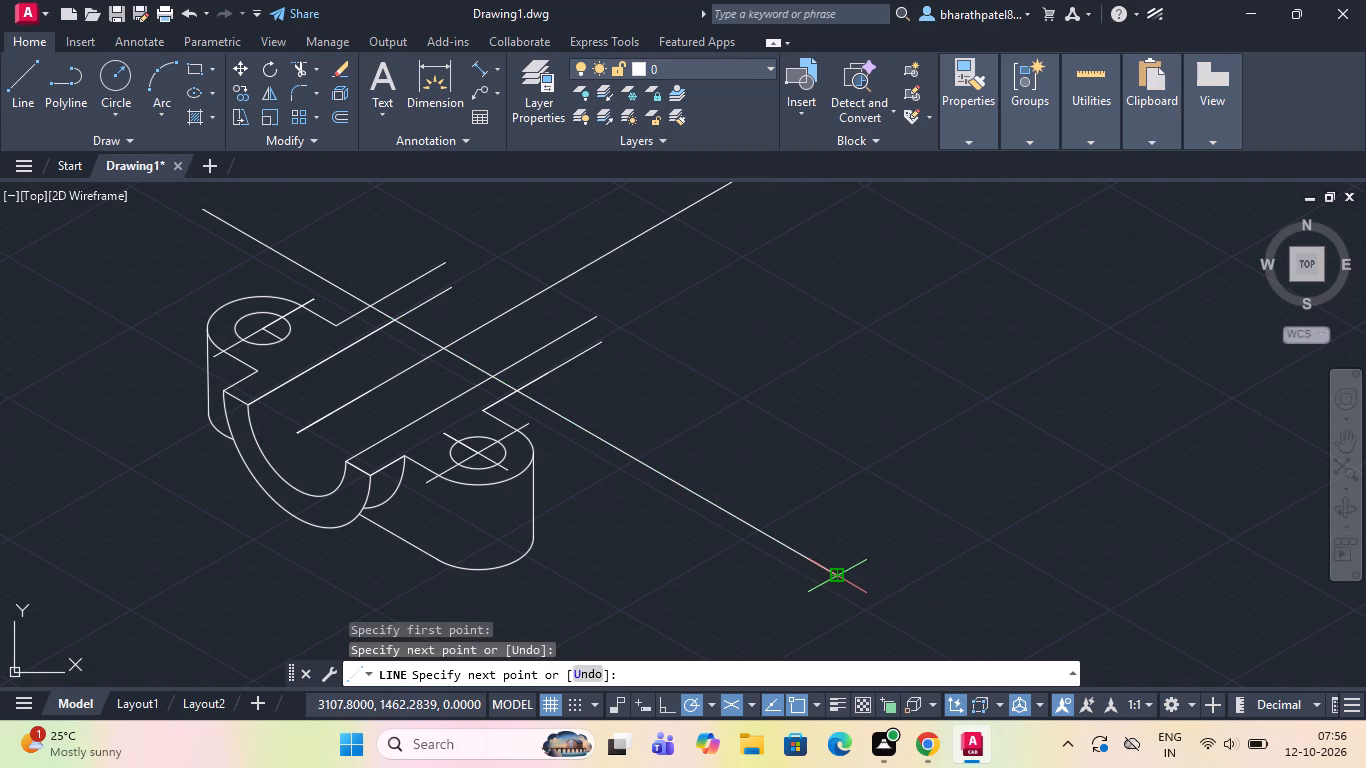
pyautogui.press('Escape')
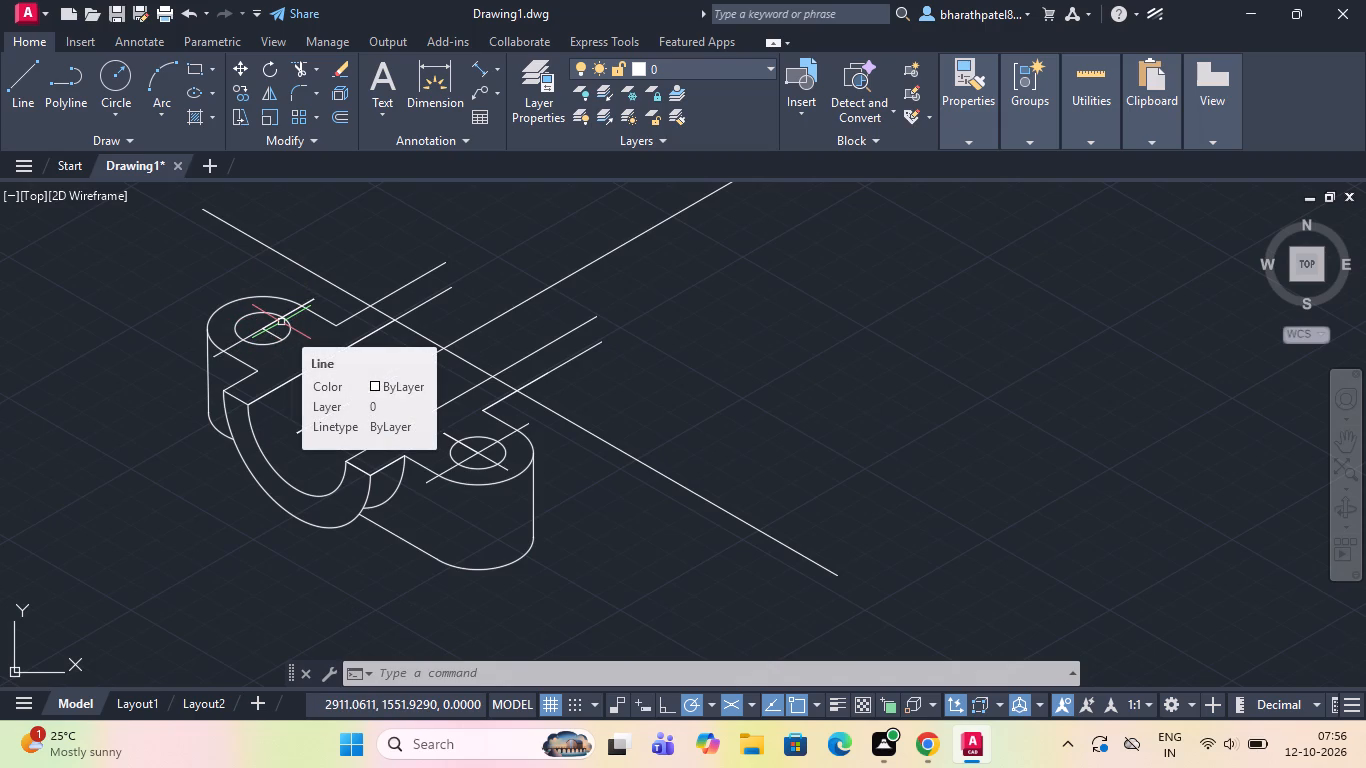
# Trim the overhanging ends of the inner and outer depth lines on both sides beyond the new back cross line.
pyautogui.scroll(-2, 384, 406)
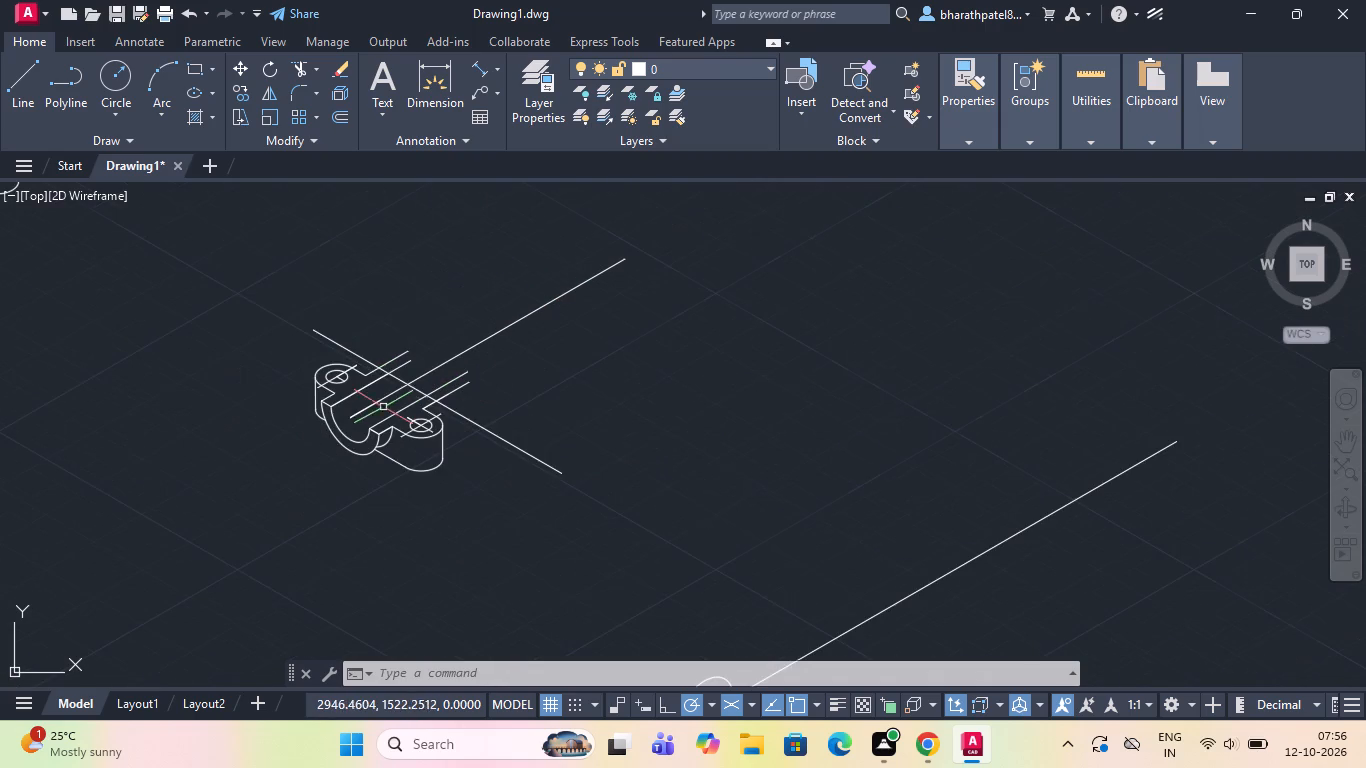
pyautogui.scroll(2, 413, 392)
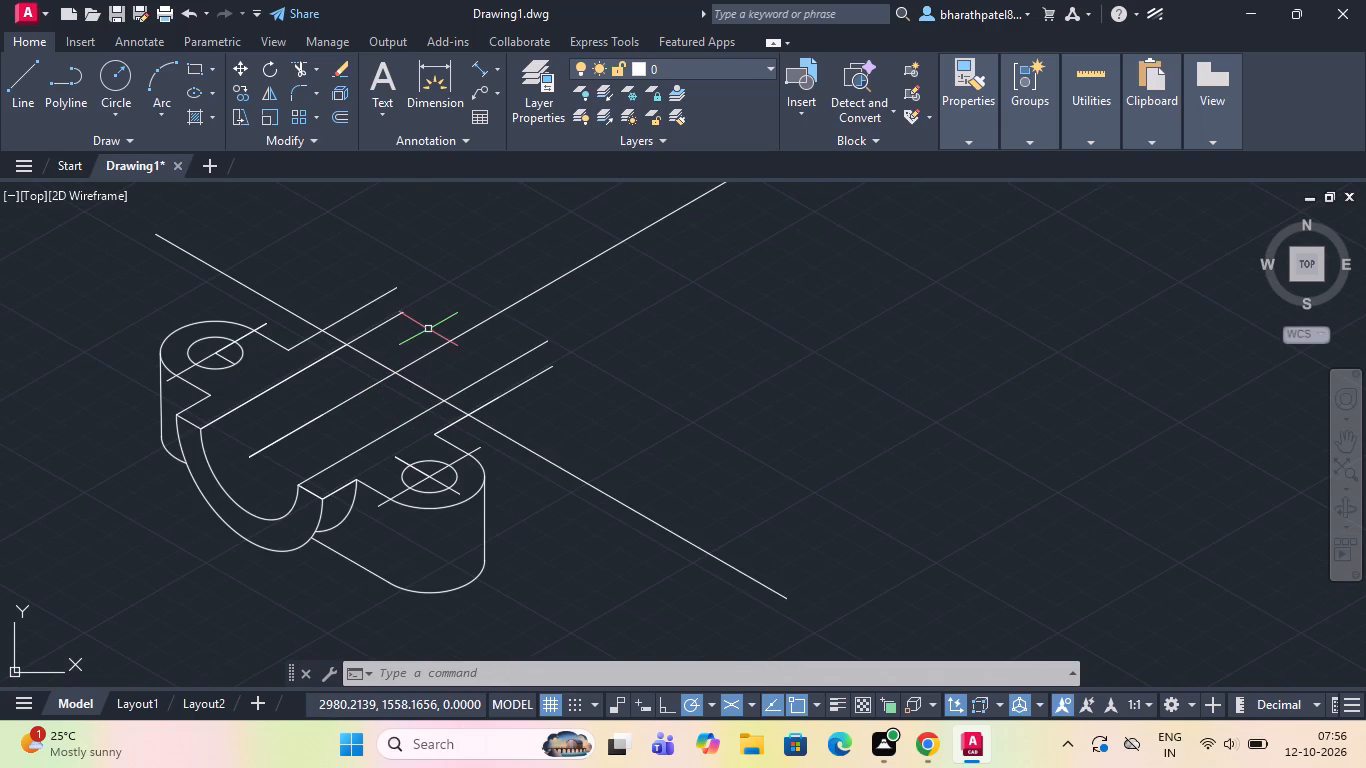
pyautogui.scroll(-1, 428, 329)
pyautogui.scroll(2, 428, 327)
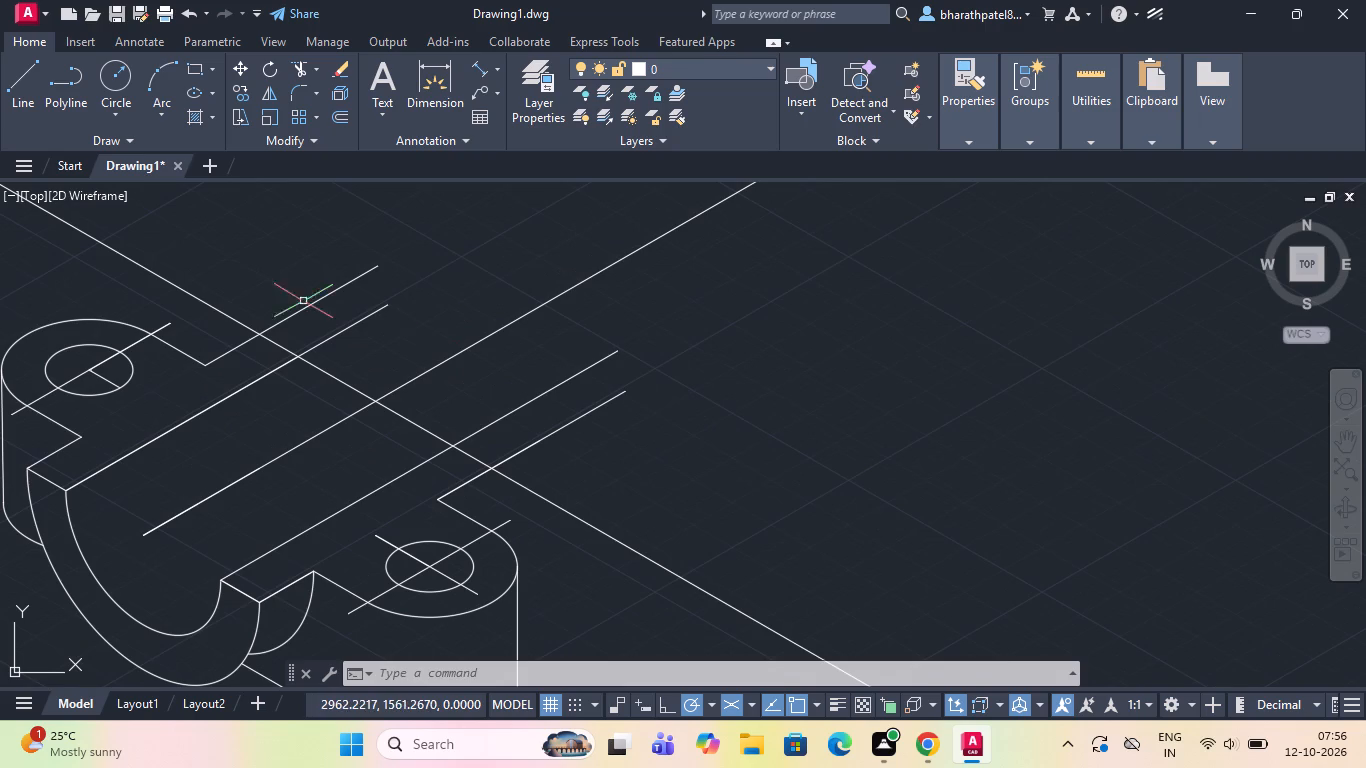
pyautogui.click(294, 63)
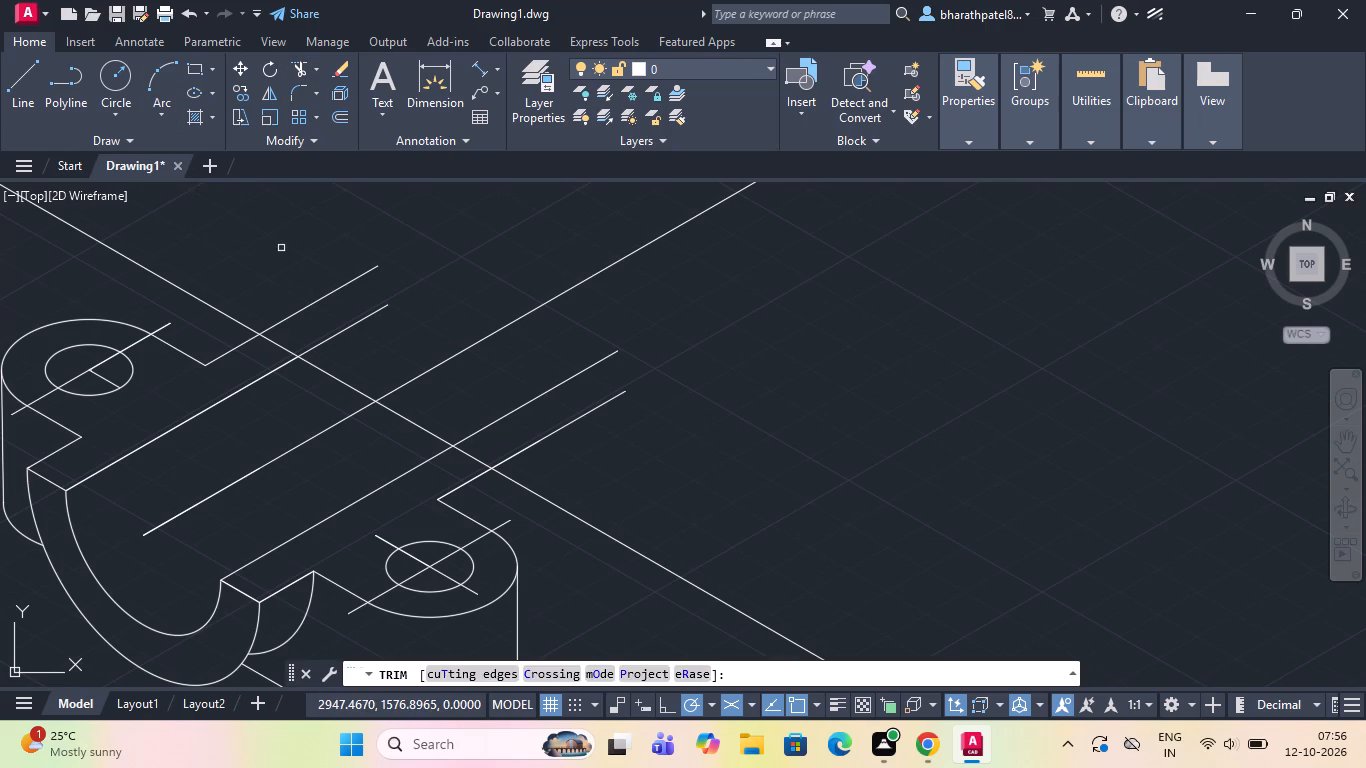
pyautogui.moveTo(281, 248); pyautogui.dragTo(347, 347)
pyautogui.moveTo(466, 390); pyautogui.dragTo(566, 458)
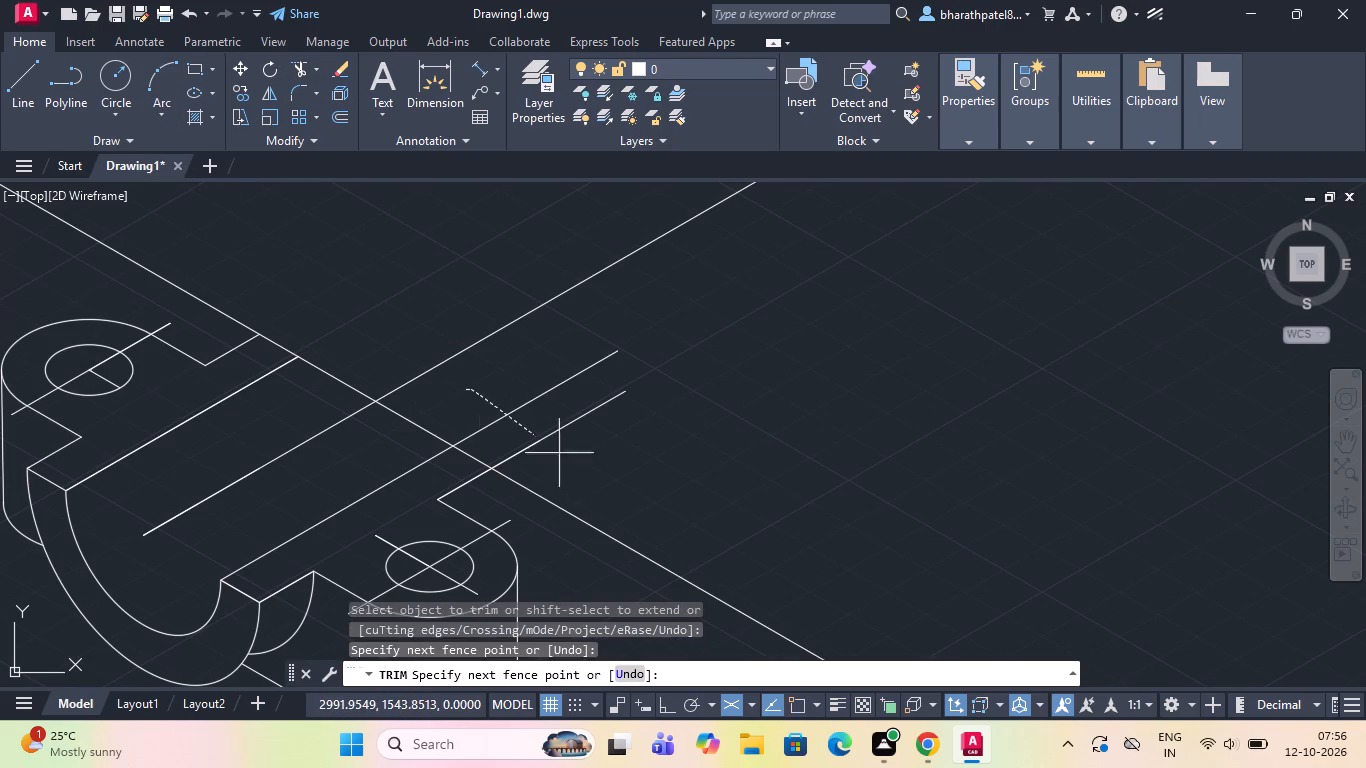
pyautogui.moveTo(566, 458); pyautogui.dragTo(627, 494)
pyautogui.scroll(-2, 627, 488)
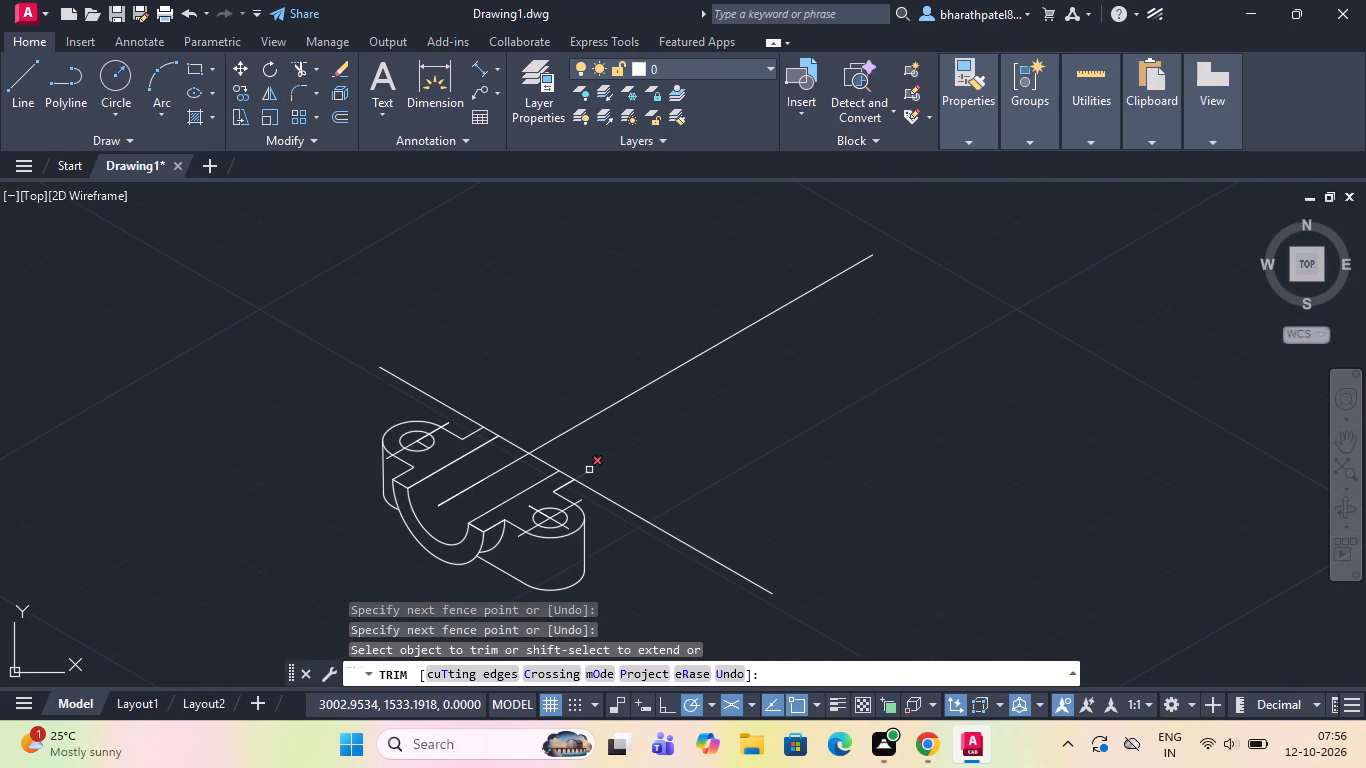
pyautogui.click(589, 469)
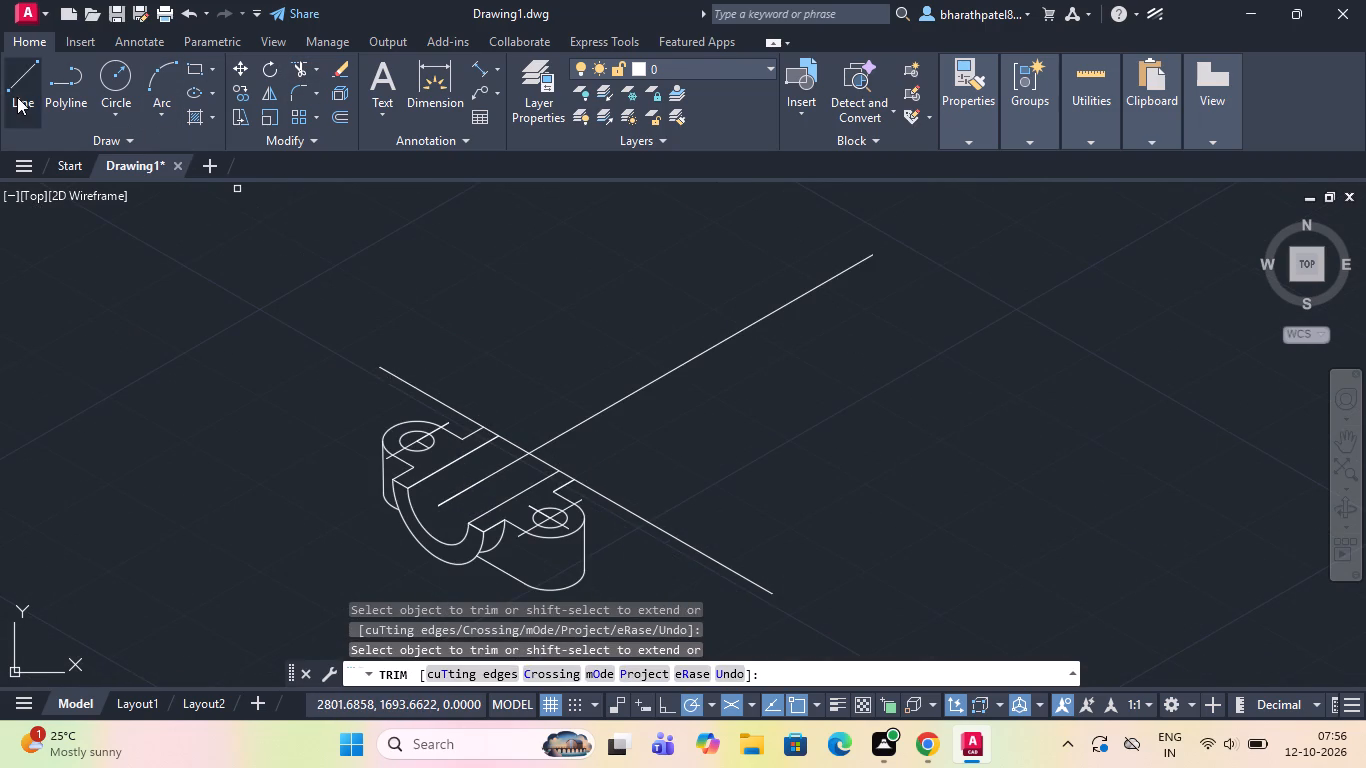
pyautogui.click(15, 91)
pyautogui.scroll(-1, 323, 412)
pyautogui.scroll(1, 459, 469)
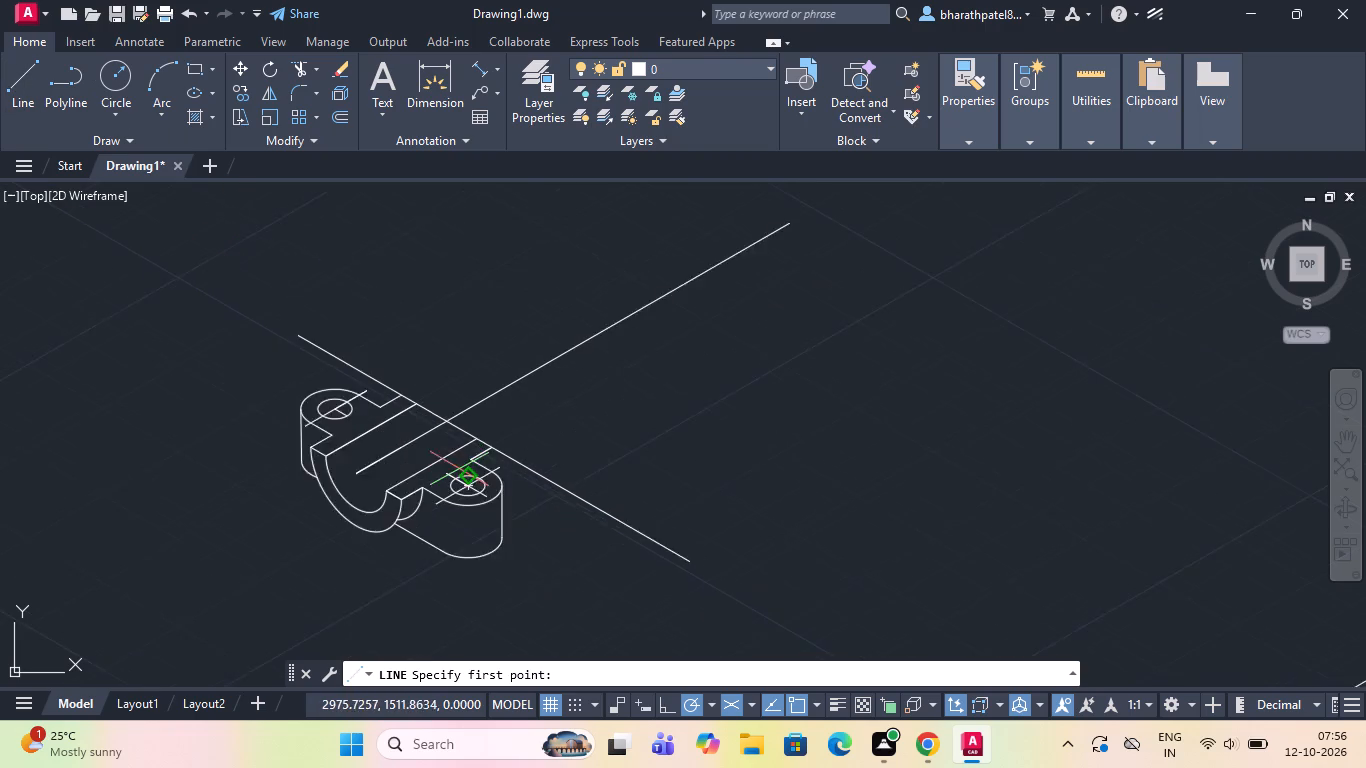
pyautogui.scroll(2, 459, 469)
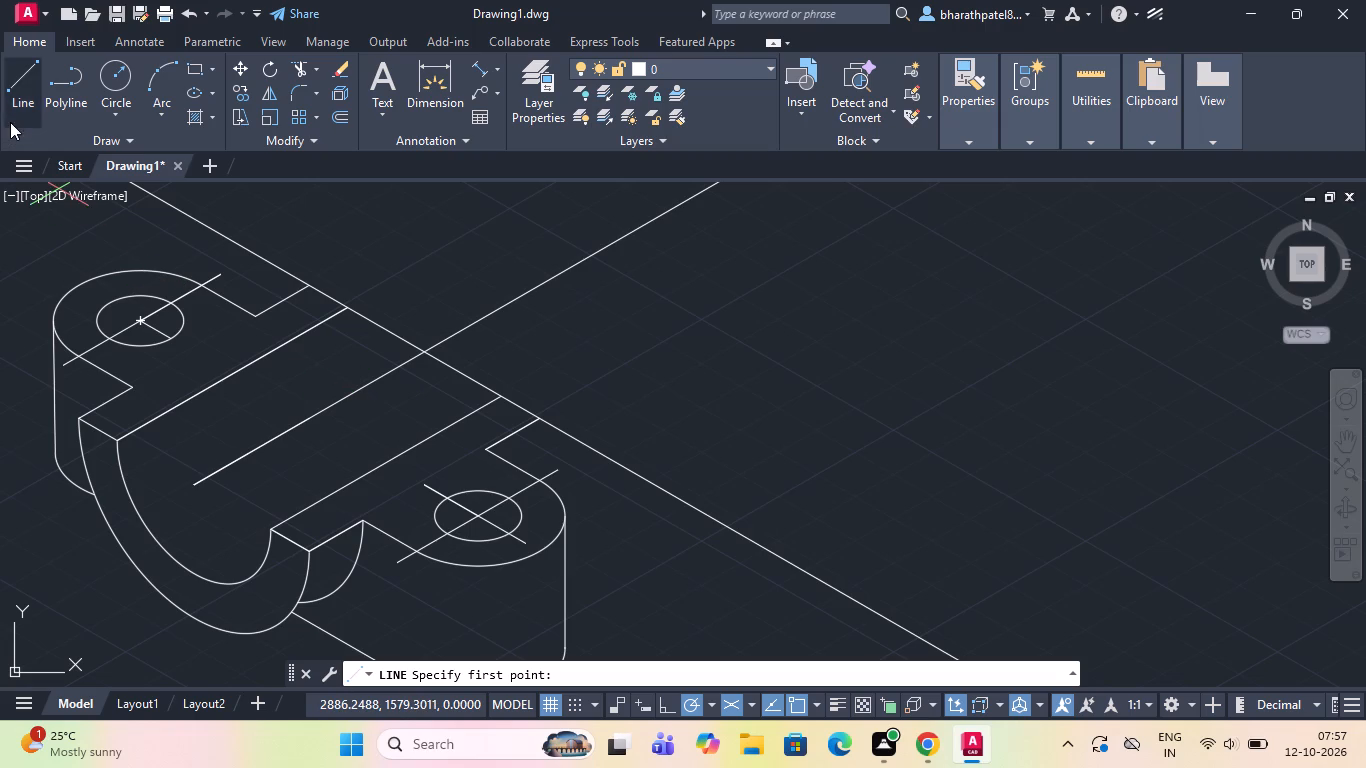
# Measure the aligned length of the centre line from the half-round's front centre to the back cross line.
pyautogui.click(479, 66)
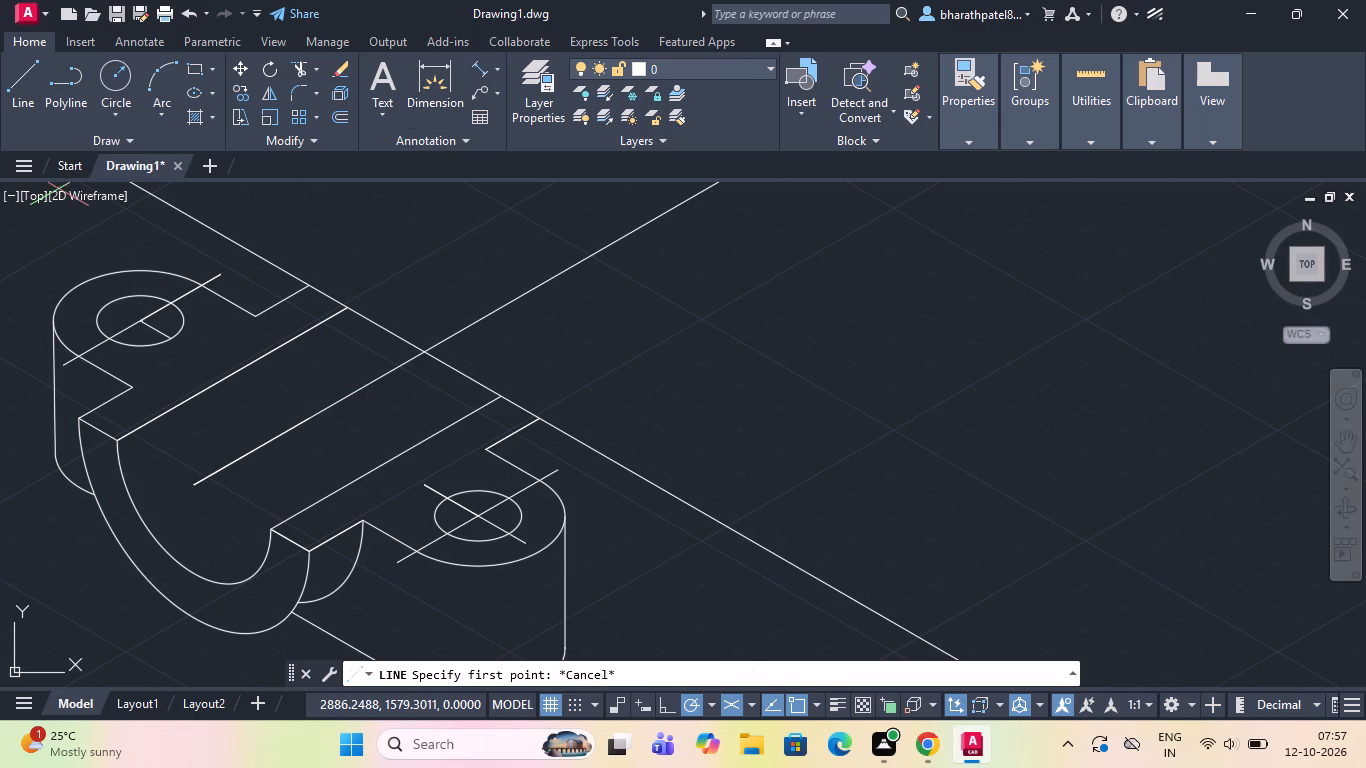
pyautogui.moveTo(191, 489); pyautogui.dragTo(202, 481)
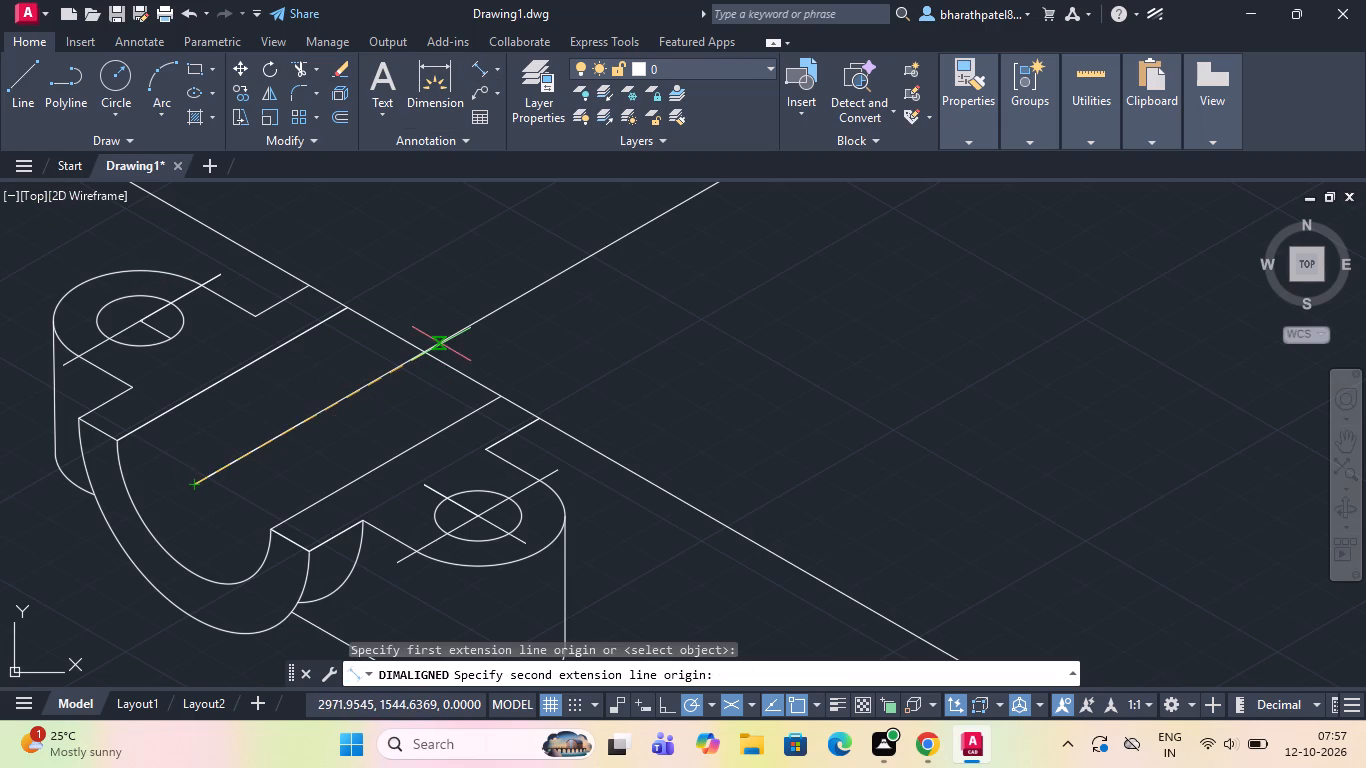
pyautogui.scroll(5, 429, 351)
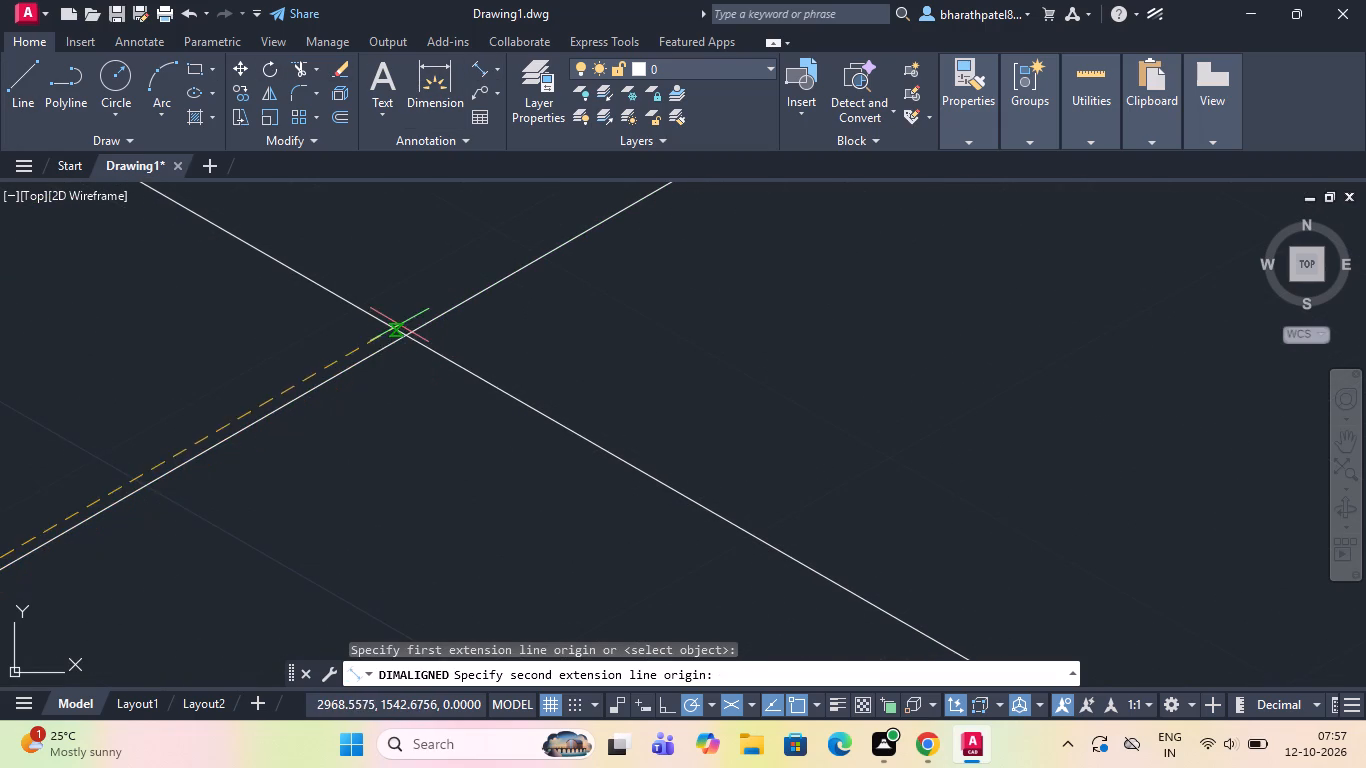
pyautogui.click(407, 329)
pyautogui.scroll(-4, 407, 329)
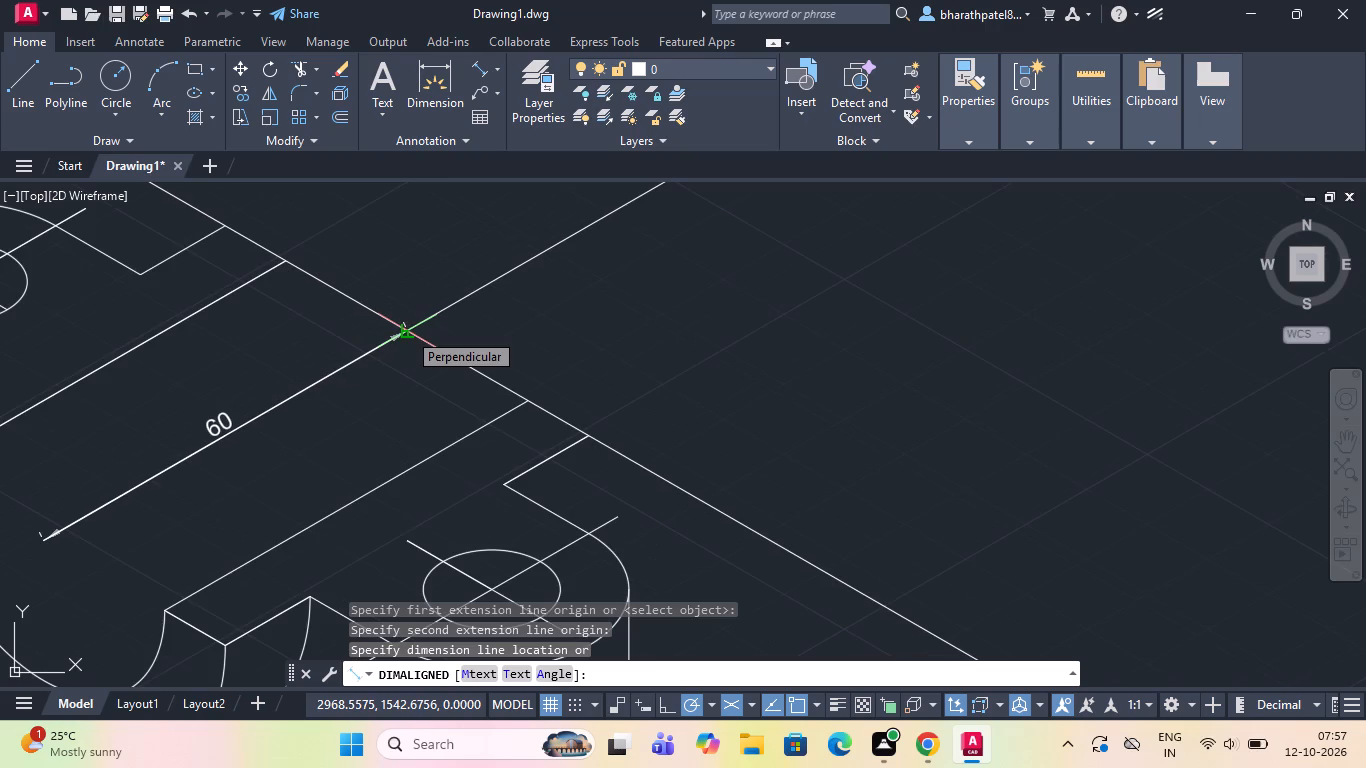
pyautogui.press('Escape')
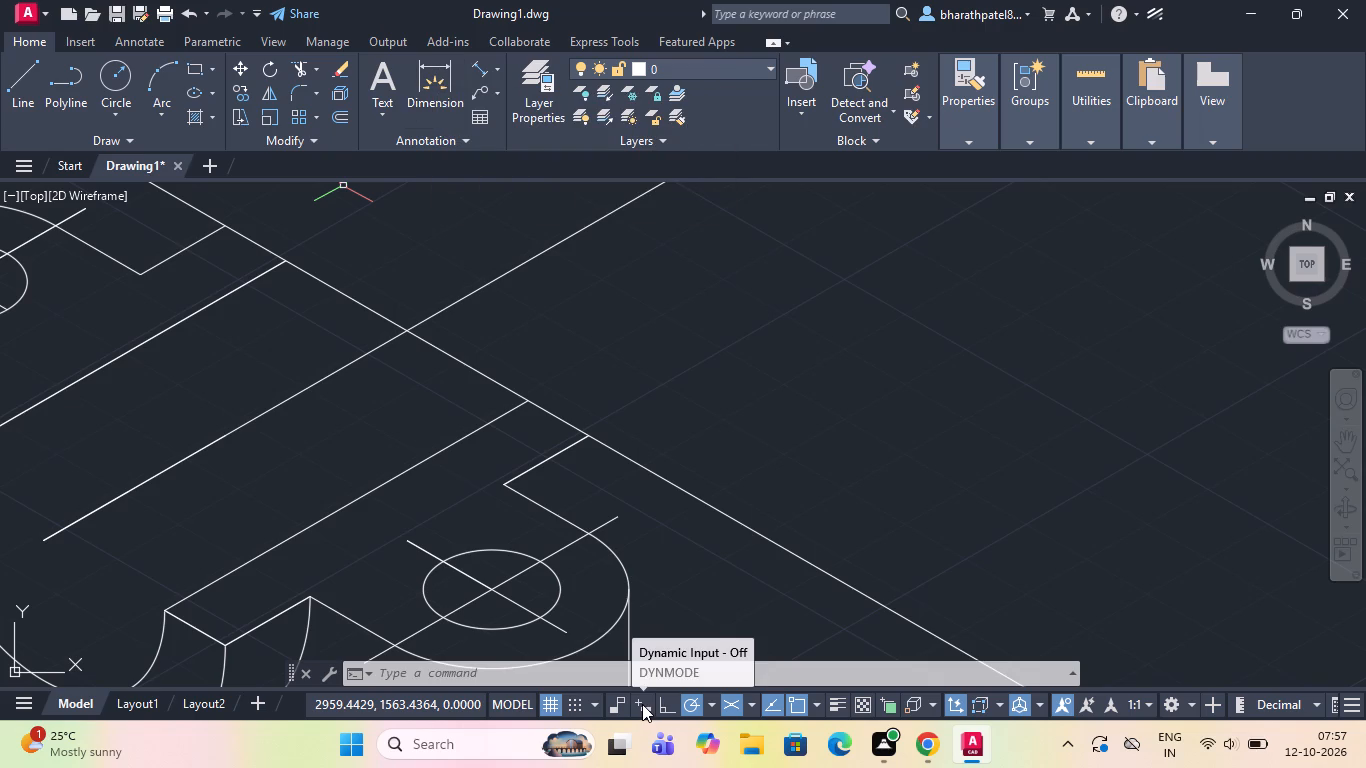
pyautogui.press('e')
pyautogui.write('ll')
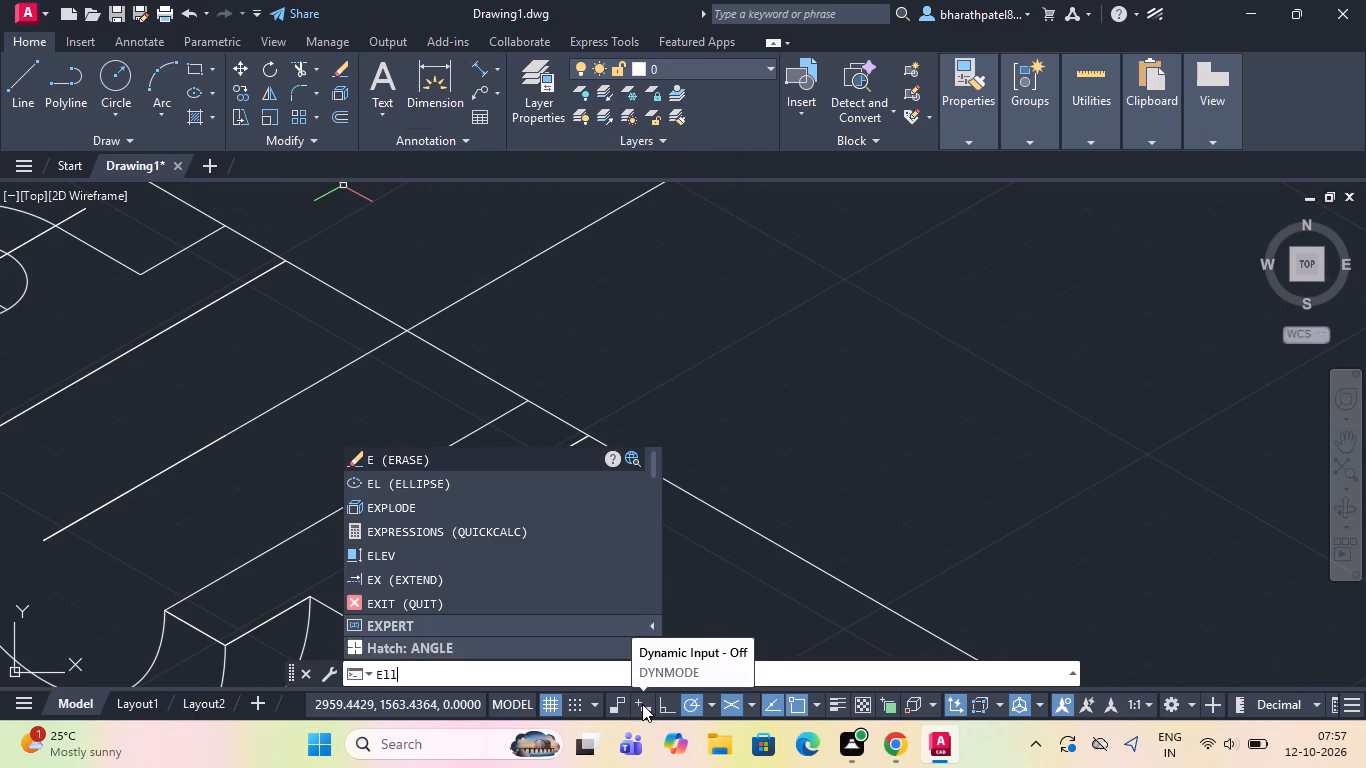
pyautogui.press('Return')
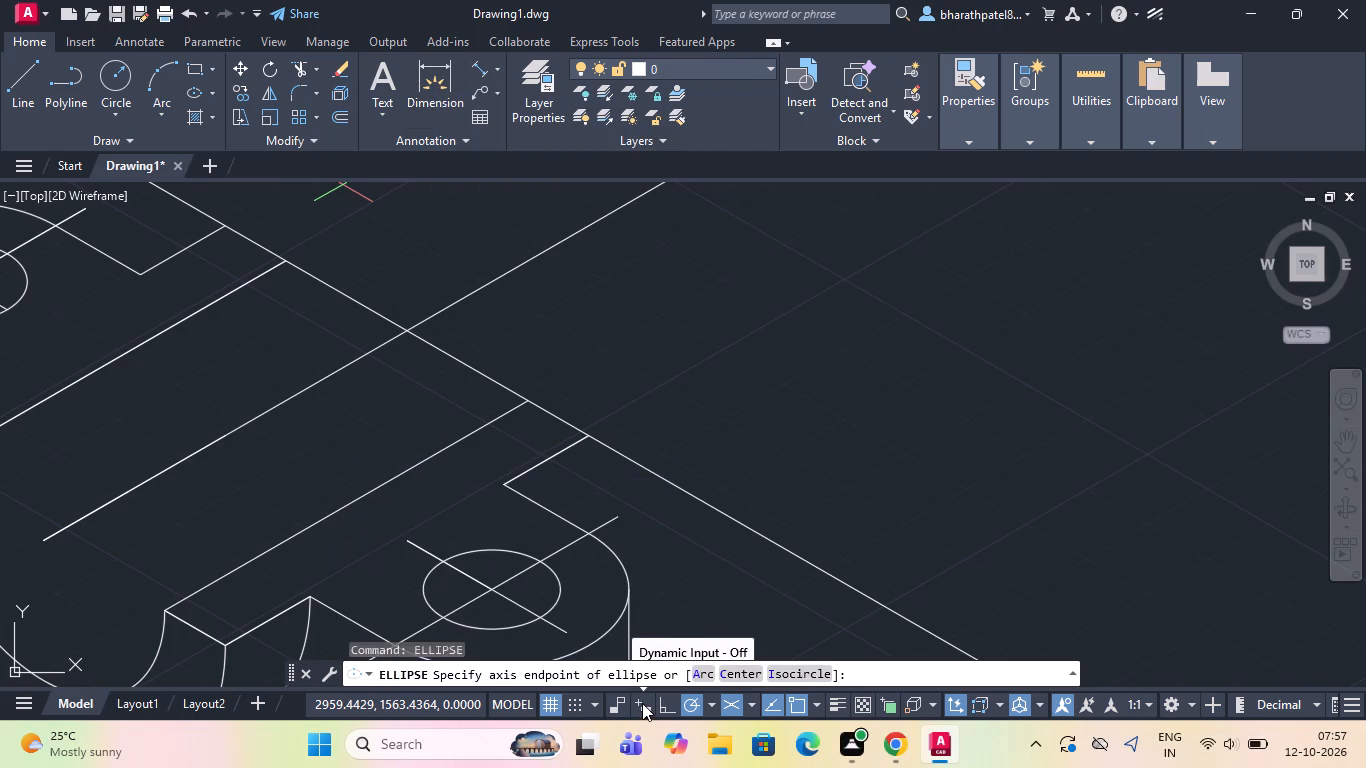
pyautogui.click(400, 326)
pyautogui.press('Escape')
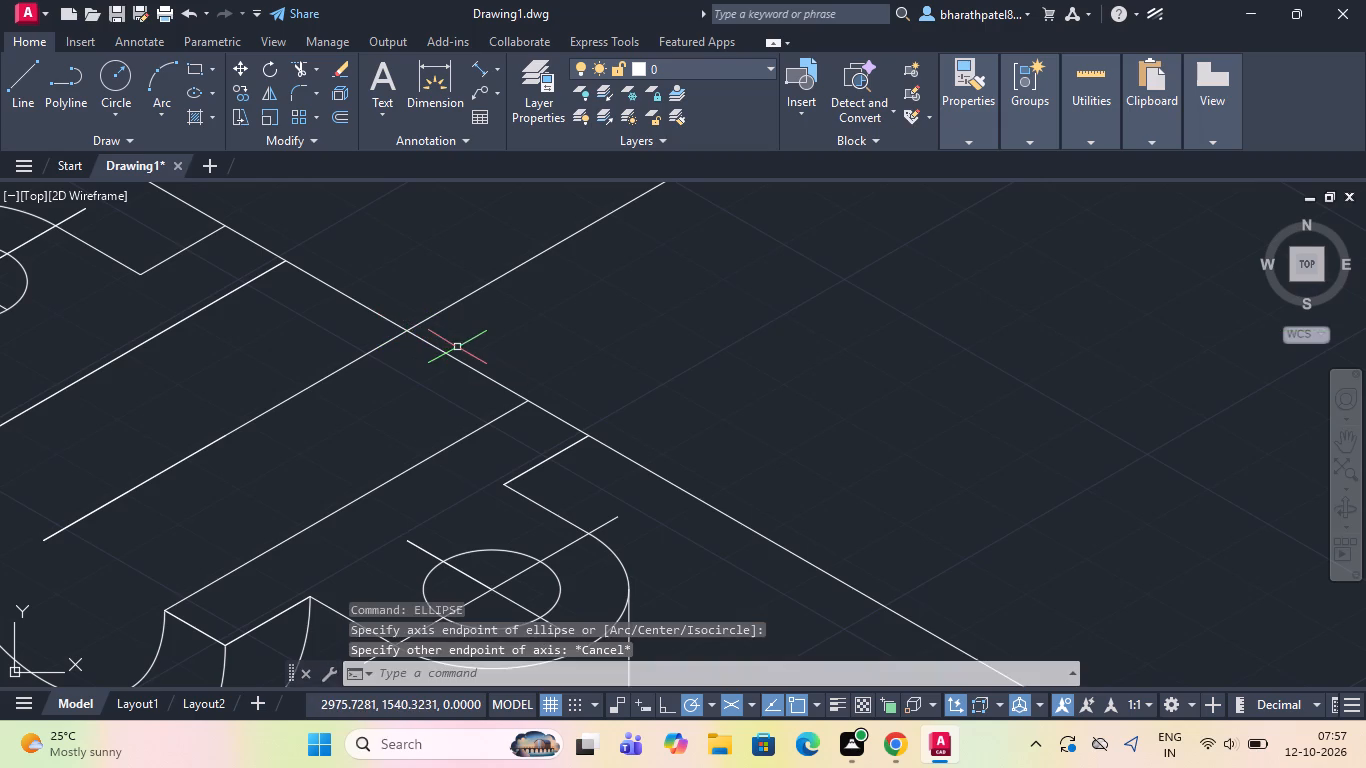
# Draw a 25-diameter isocircle in the left isoplane, centred where the centre line meets the back cross line.
pyautogui.press('space')
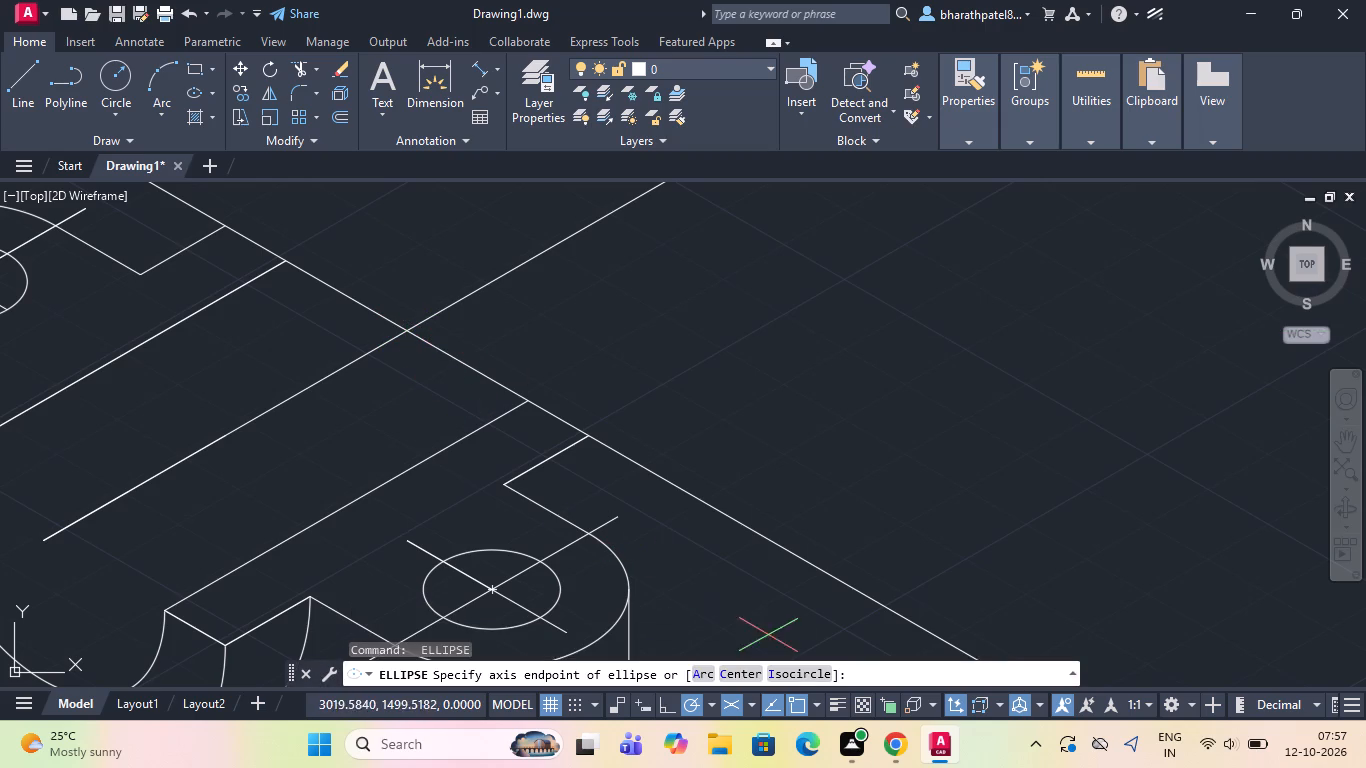
pyautogui.click(790, 672)
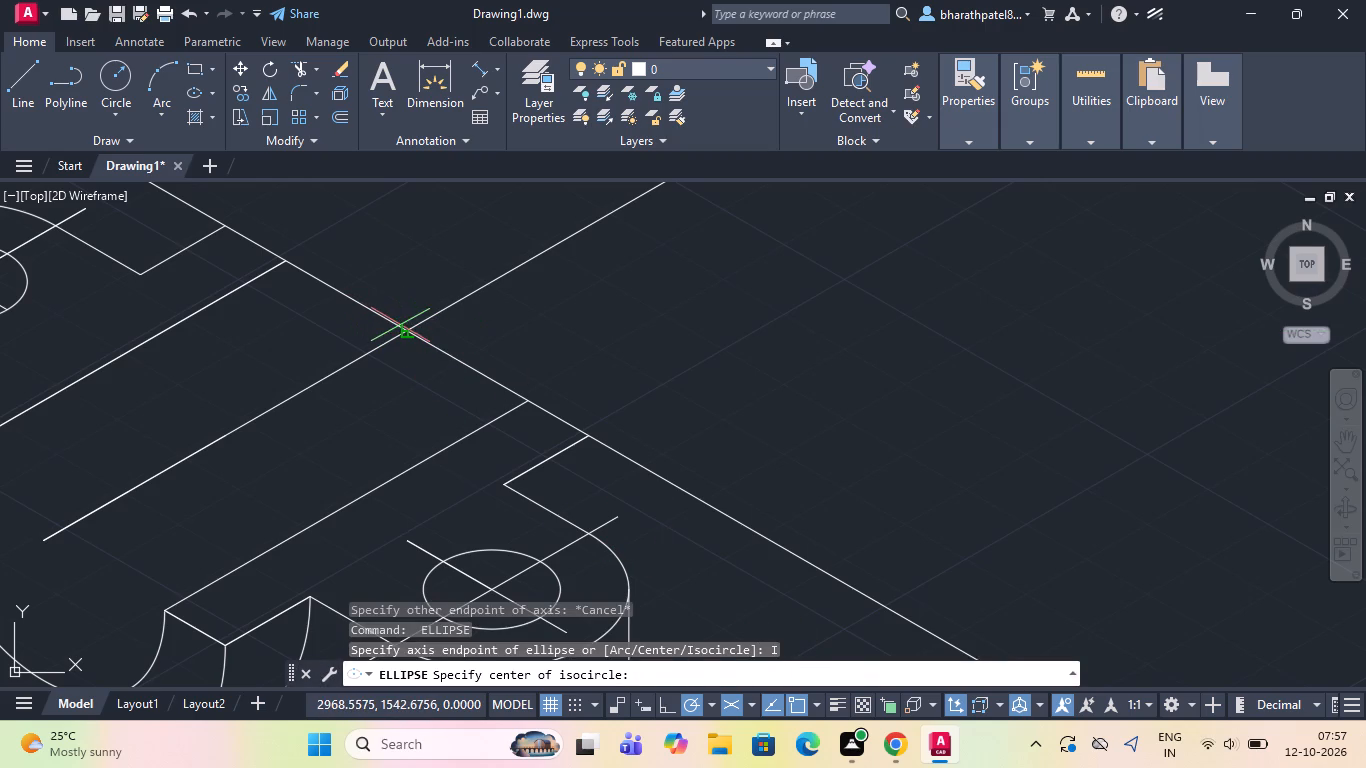
pyautogui.click(401, 326)
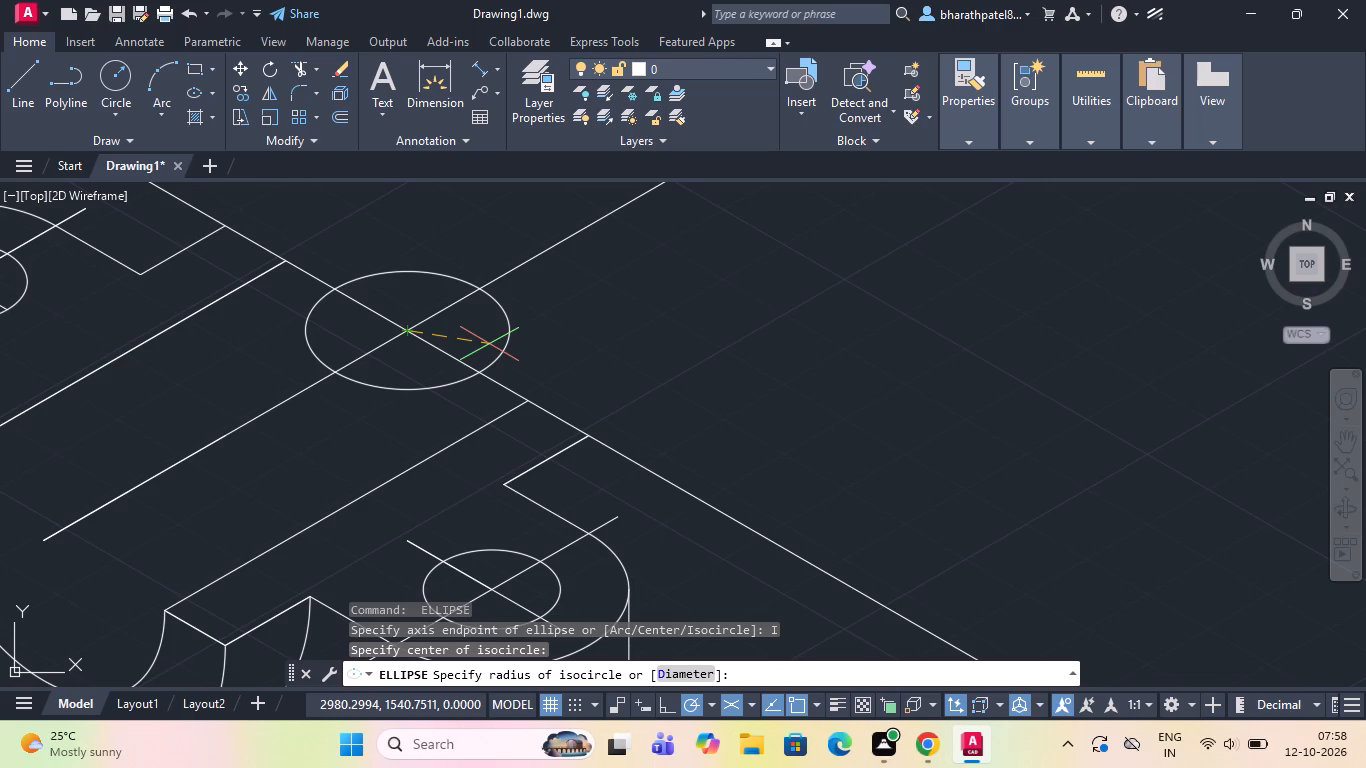
pyautogui.press('F5')
pyautogui.press('F5')
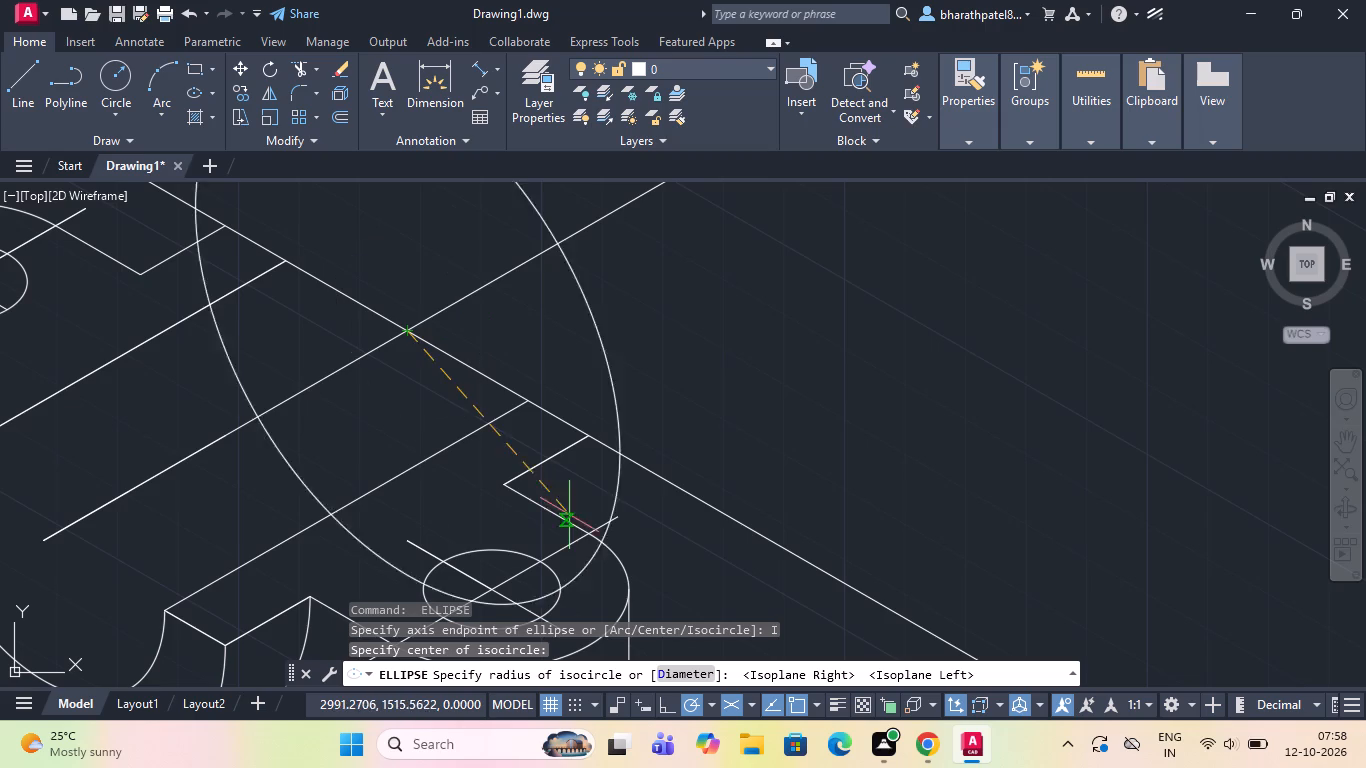
pyautogui.click(681, 677)
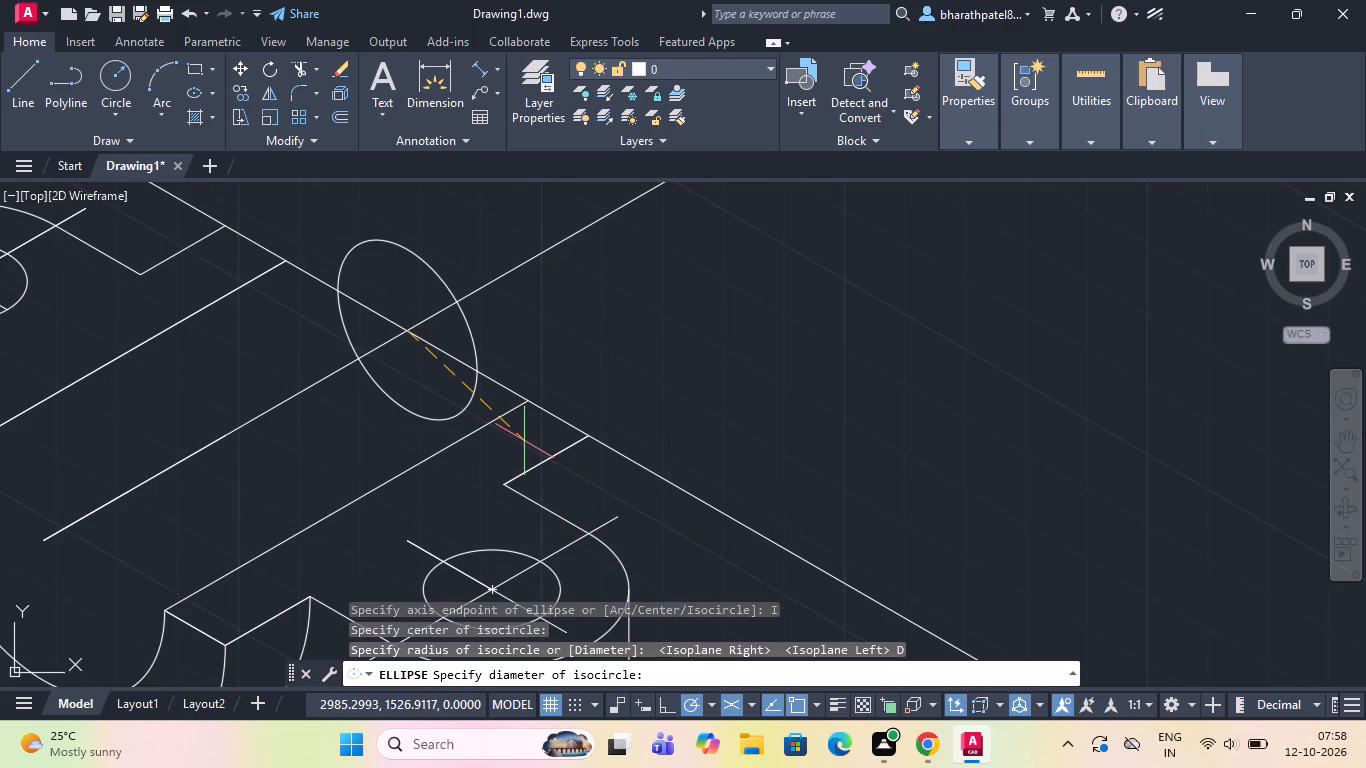
pyautogui.write('25')
pyautogui.press('Return')
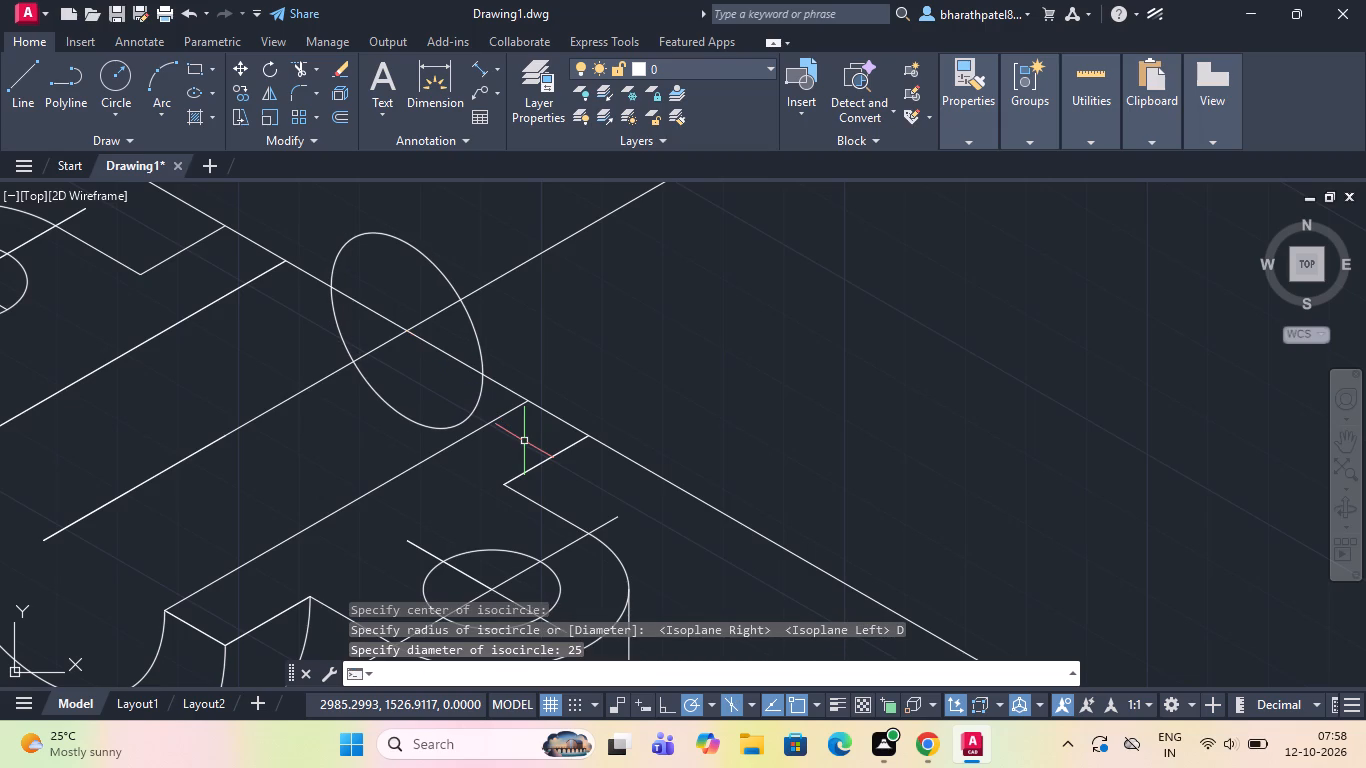
# Draw a concentric isocircle of radius 30 in the left isoplane at the same back centre point.
pyautogui.press('space')
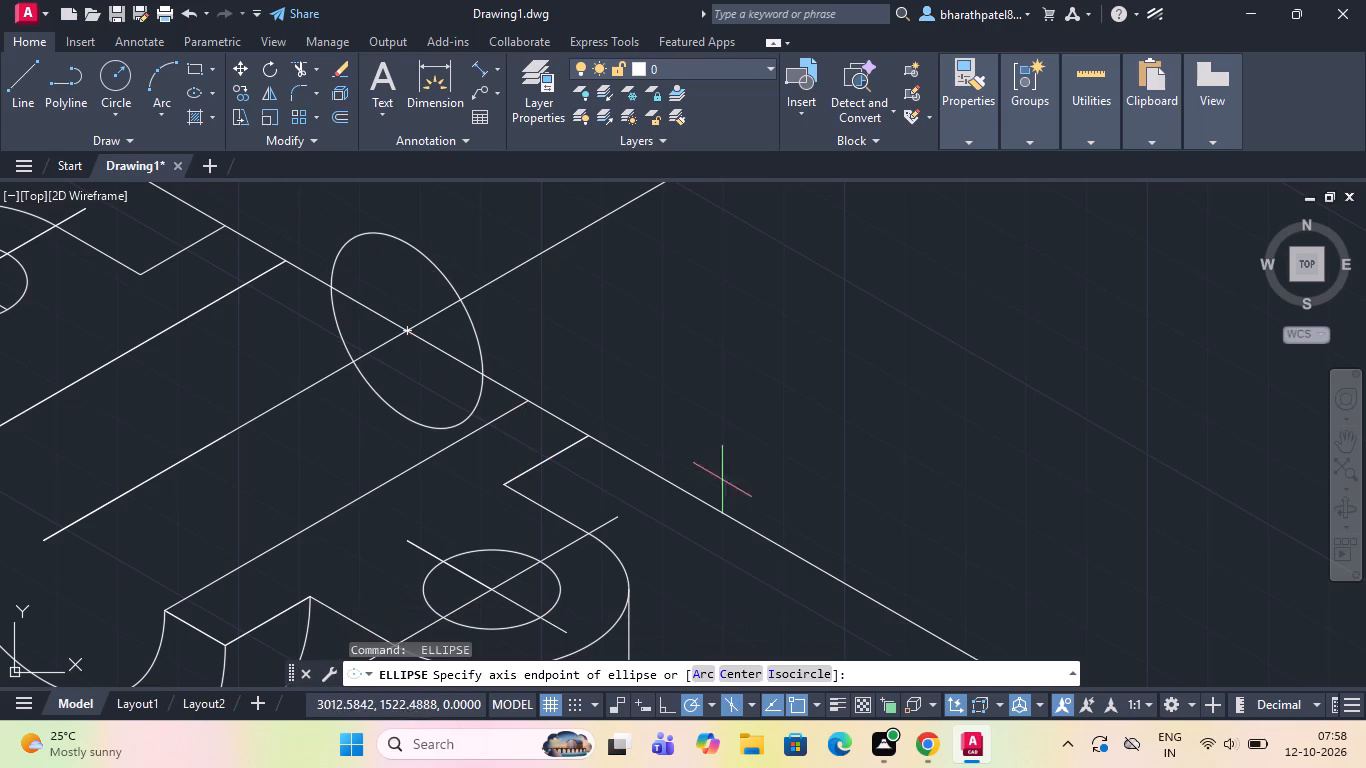
pyautogui.click(820, 666)
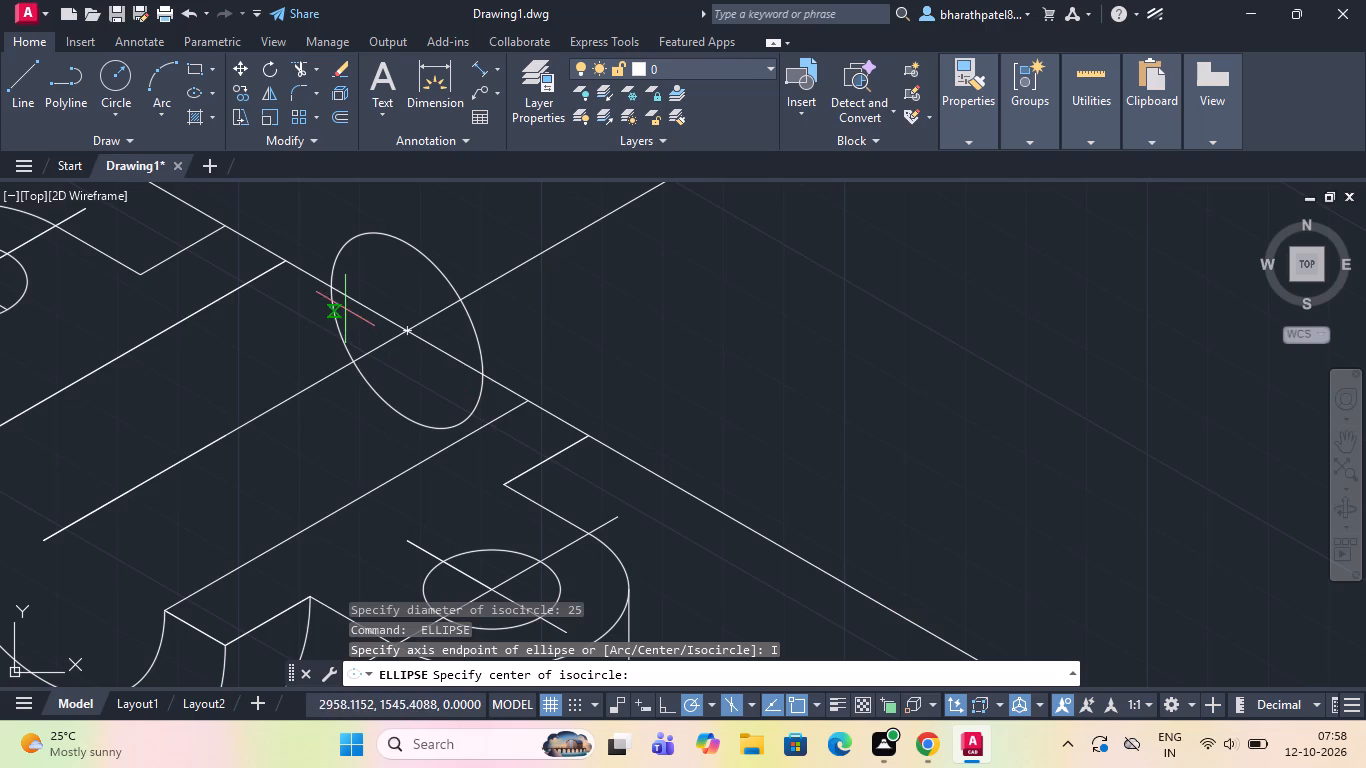
pyautogui.click(405, 334)
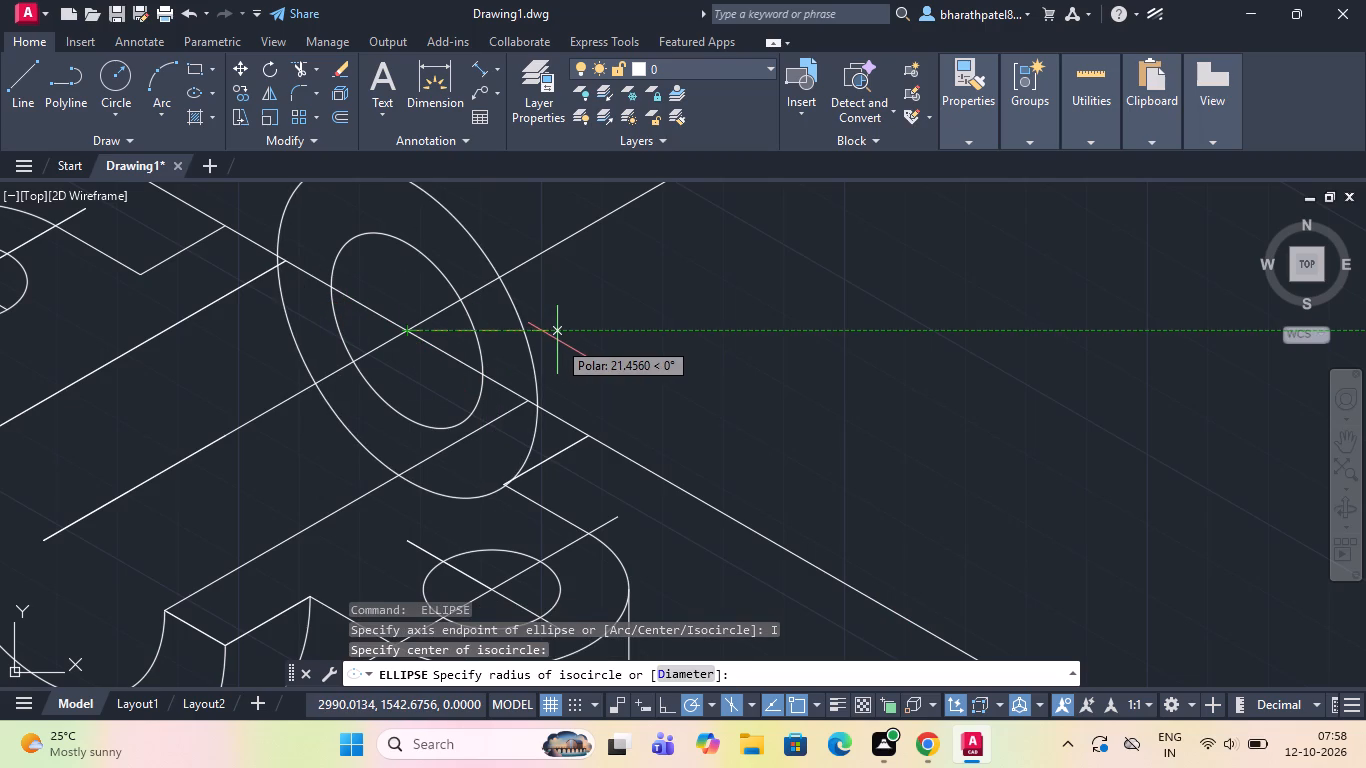
pyautogui.press('3')
pyautogui.press('0')
pyautogui.press('Return')
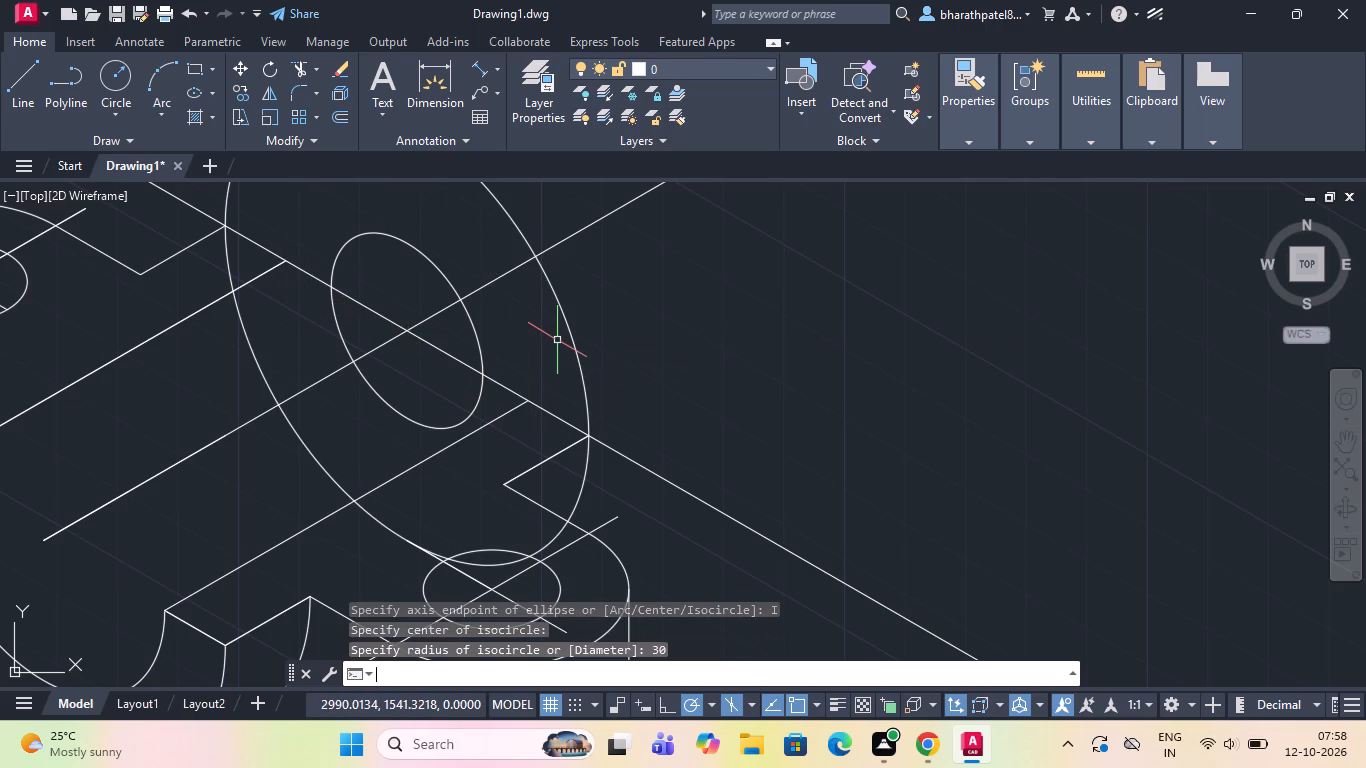
# Trim away the upper halves of both back isocircles above the back cross line.
pyautogui.scroll(-2, 538, 337)
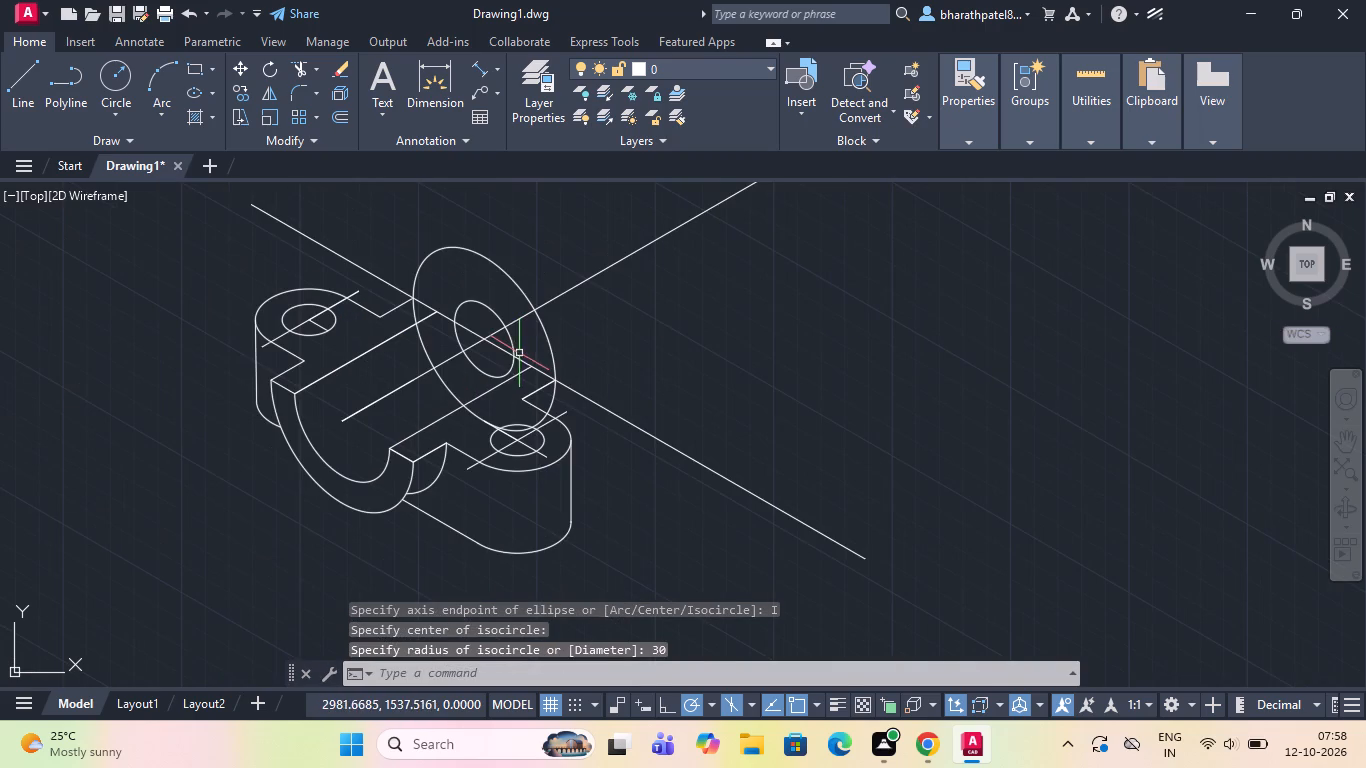
pyautogui.scroll(1, 464, 239)
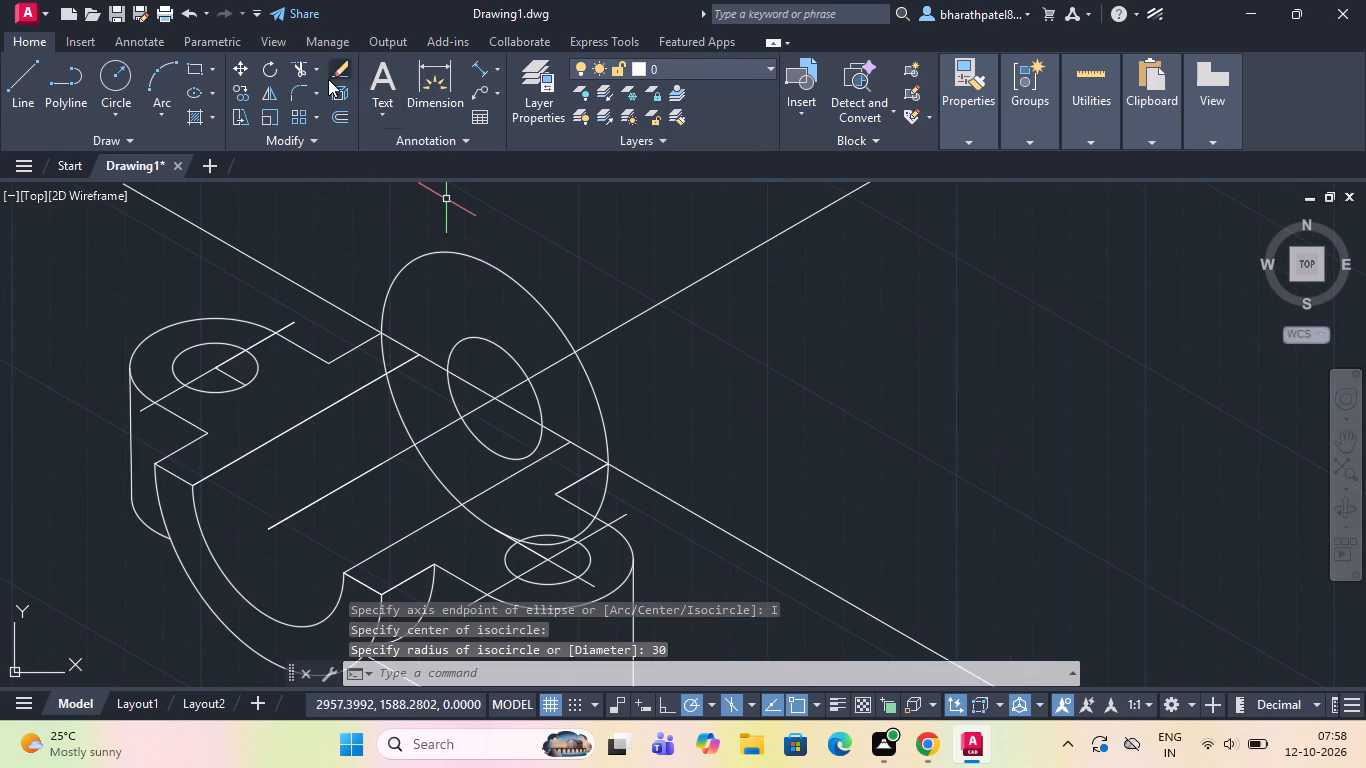
pyautogui.click(302, 70)
pyautogui.click(426, 255)
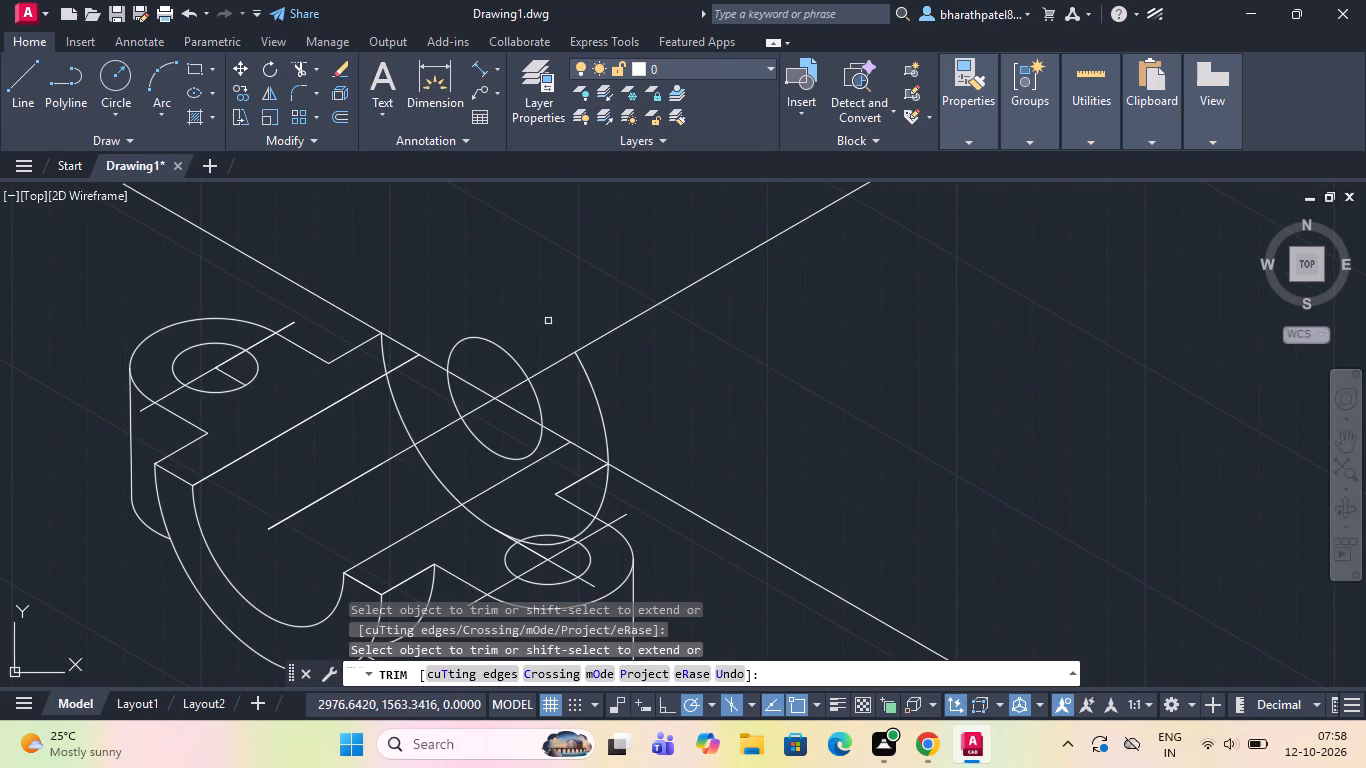
pyautogui.click(597, 401)
pyautogui.click(538, 403)
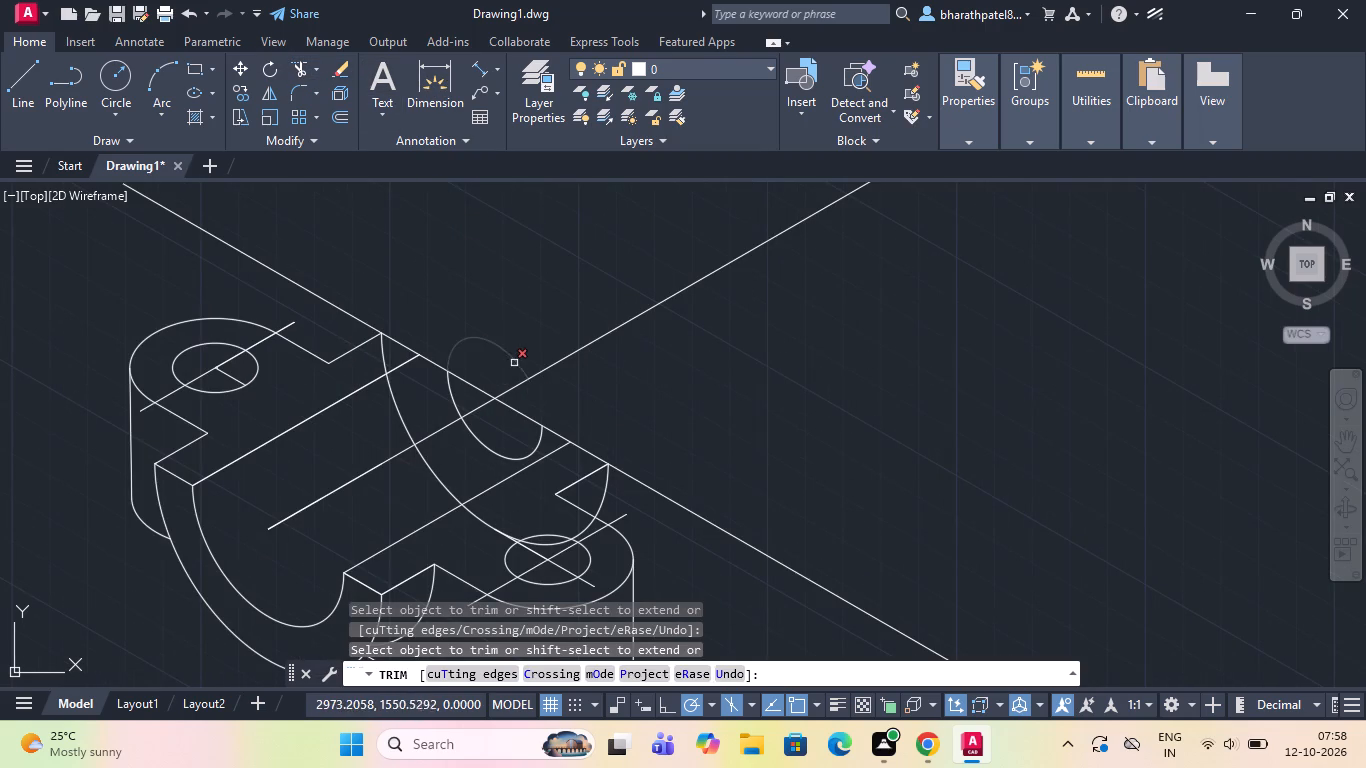
pyautogui.click(512, 356)
# Trim both overhanging ends of the back cross line beyond the outer back isocircle.
pyautogui.scroll(-1, 470, 332)
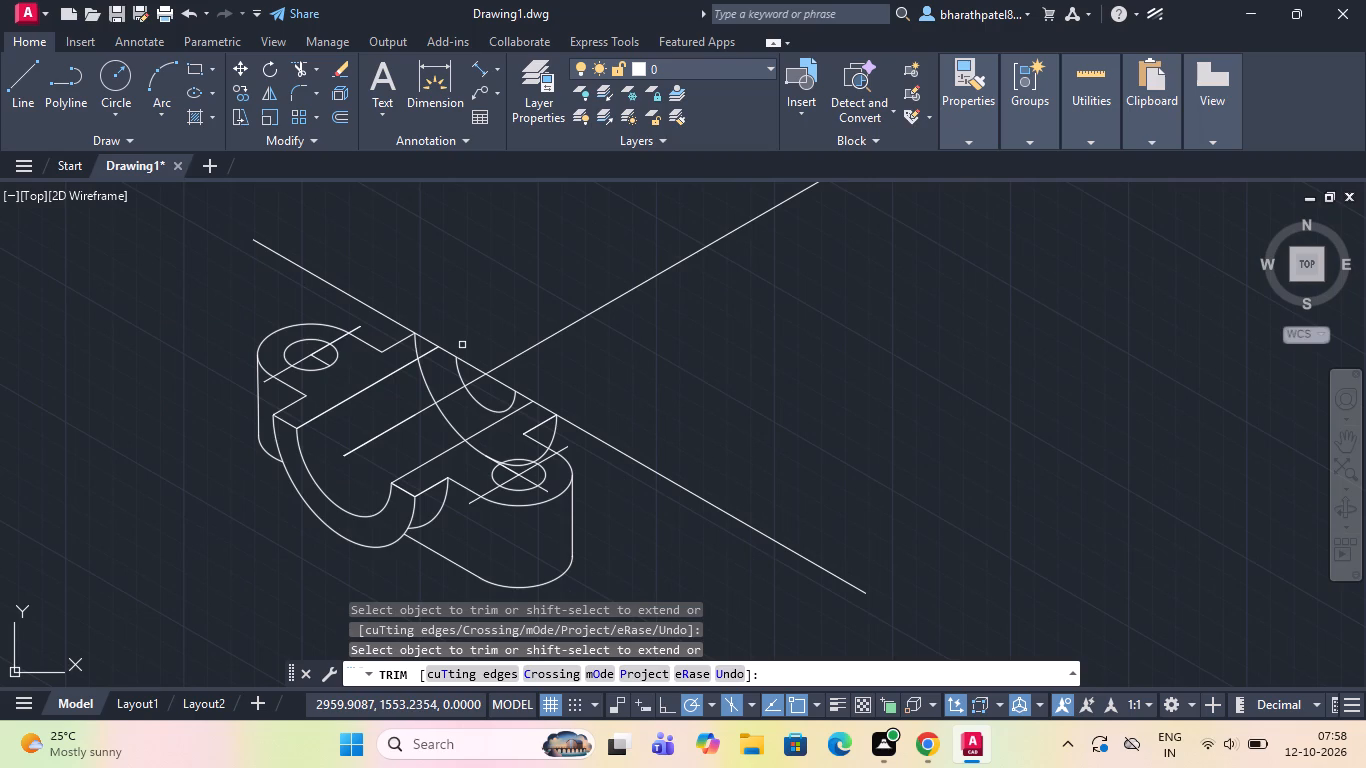
pyautogui.click(395, 321)
pyautogui.scroll(-1, 395, 320)
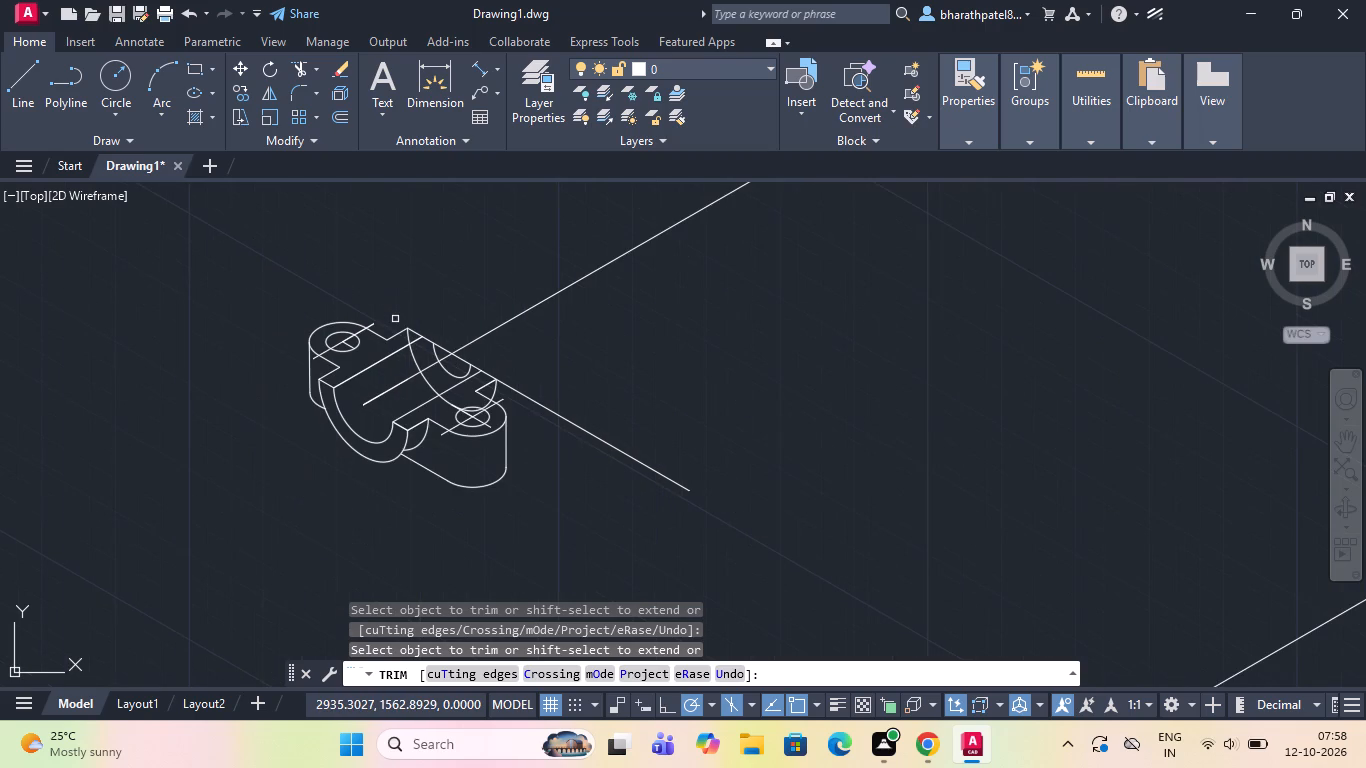
pyautogui.scroll(3, 506, 414)
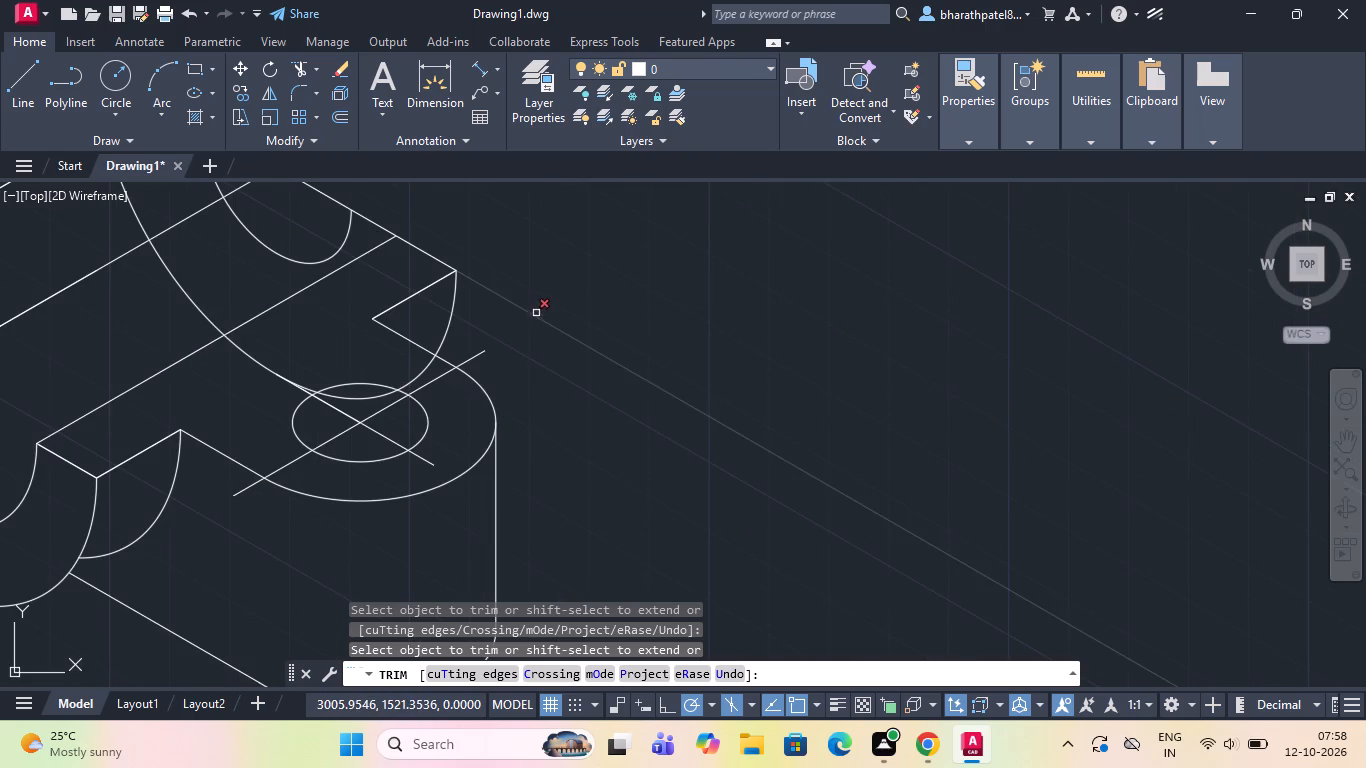
pyautogui.click(555, 282)
pyautogui.click(555, 355)
pyautogui.scroll(-2, 555, 355)
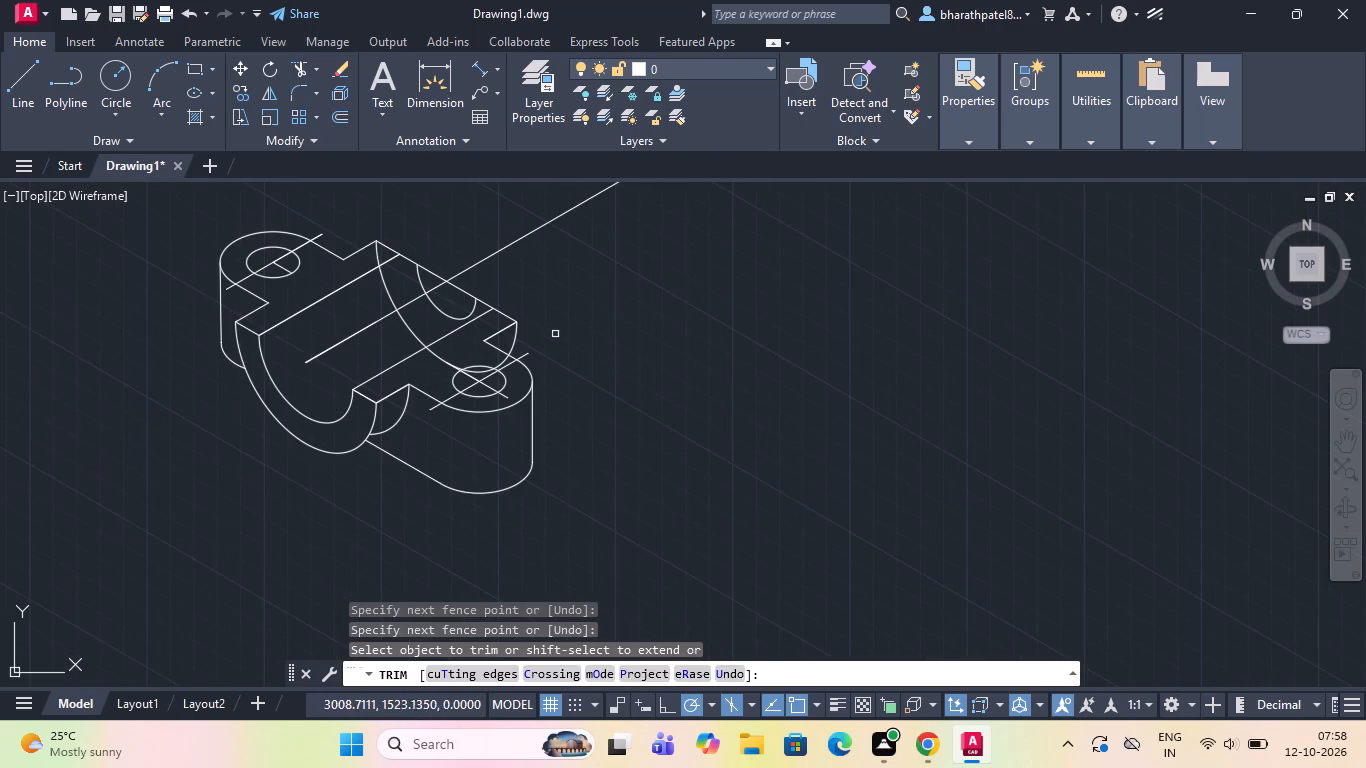
# Trim the hidden portions of the outer back arc, keeping only the short piece between the lower-right back corner and the plate edge.
pyautogui.scroll(2, 555, 321)
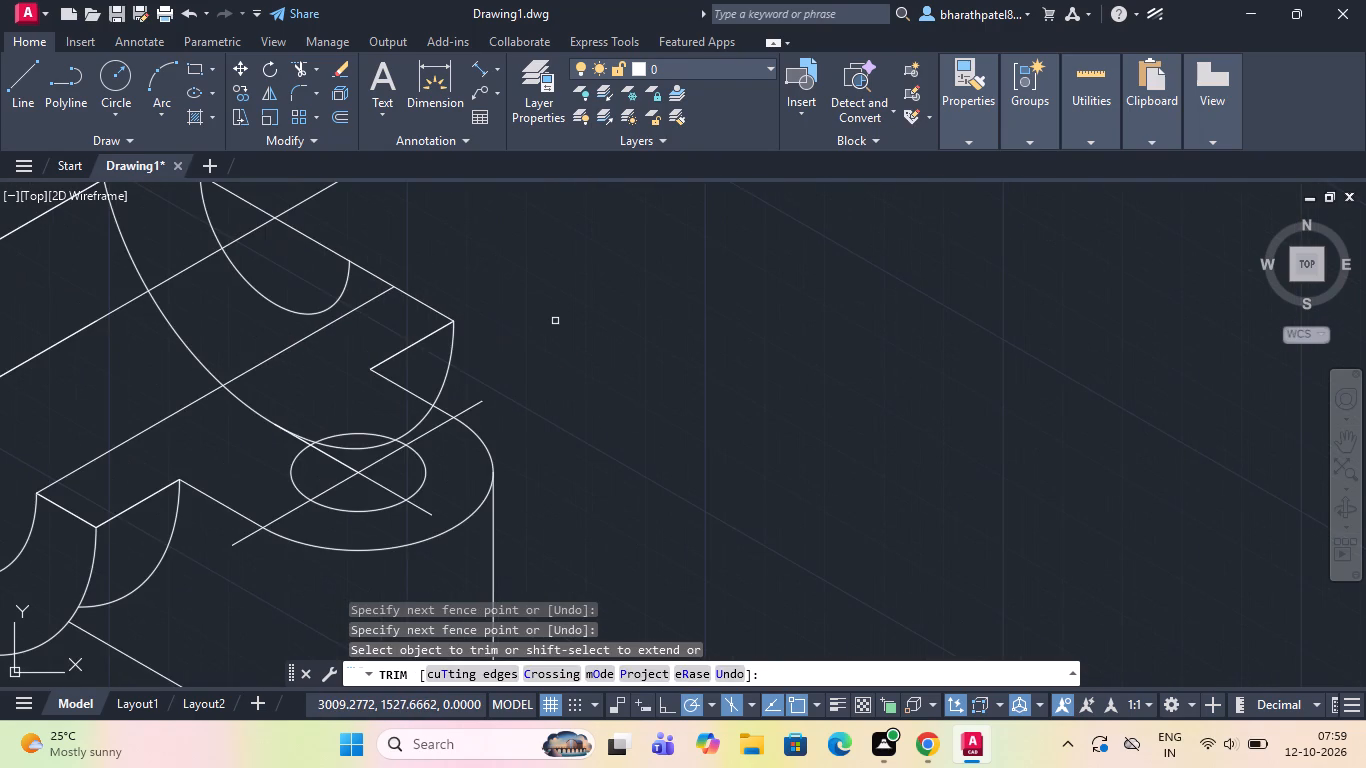
pyautogui.click(420, 423)
pyautogui.scroll(1, 420, 425)
pyautogui.click(342, 458)
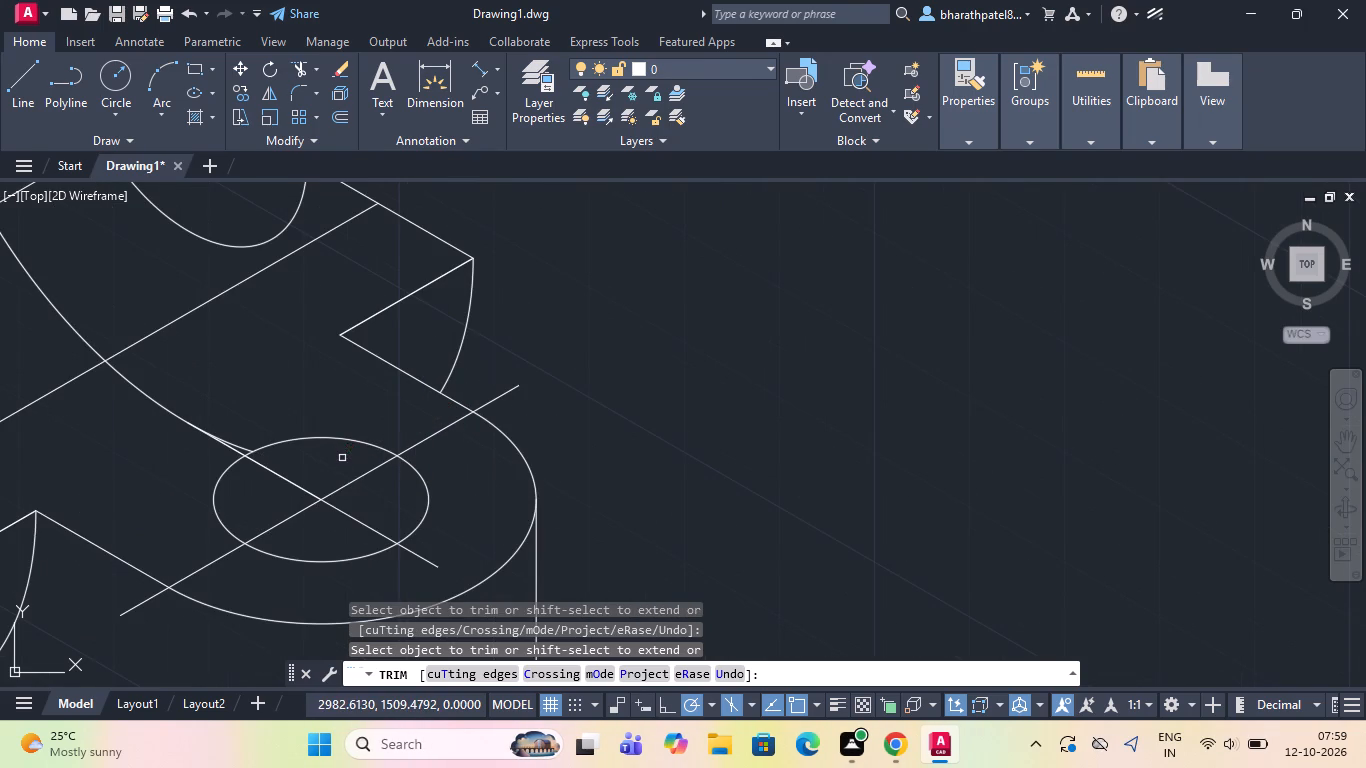
pyautogui.scroll(3, 237, 454)
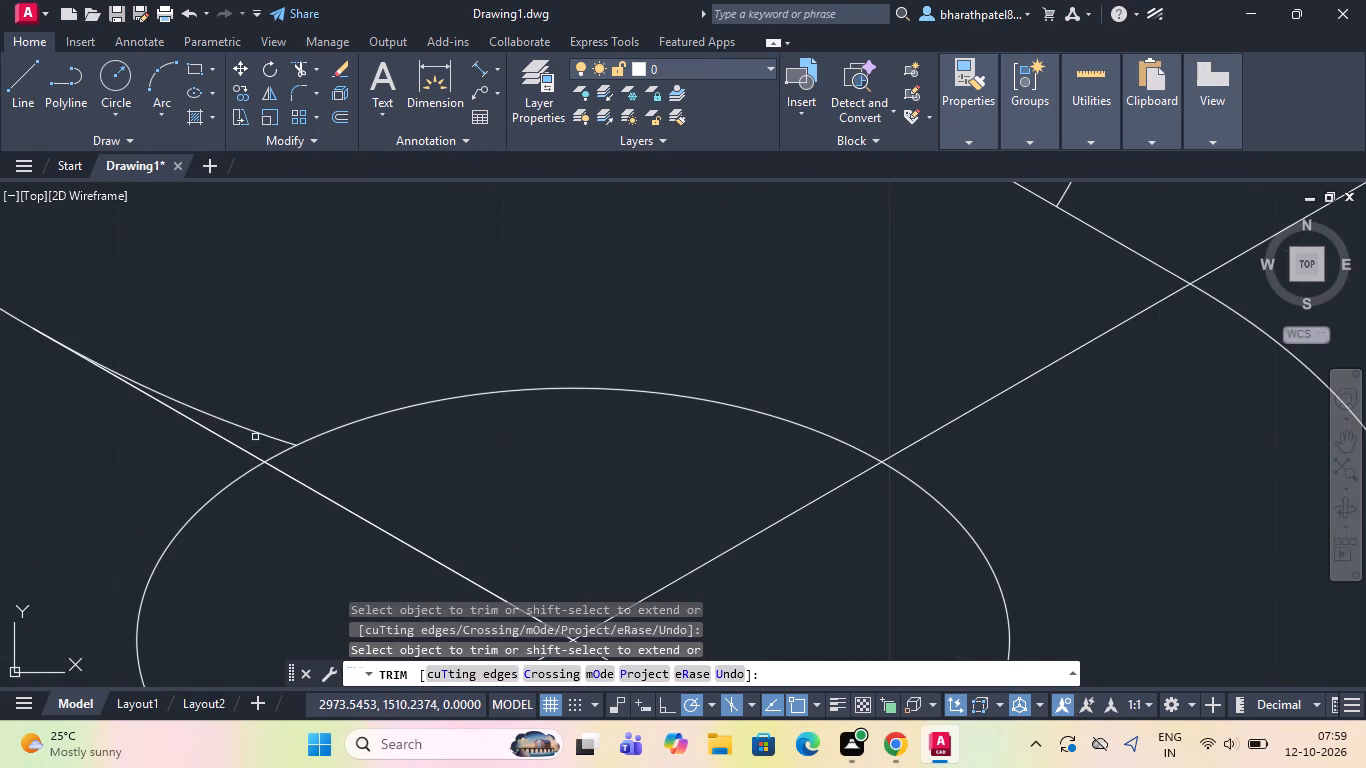
pyautogui.click(255, 433)
pyautogui.scroll(-5, 255, 429)
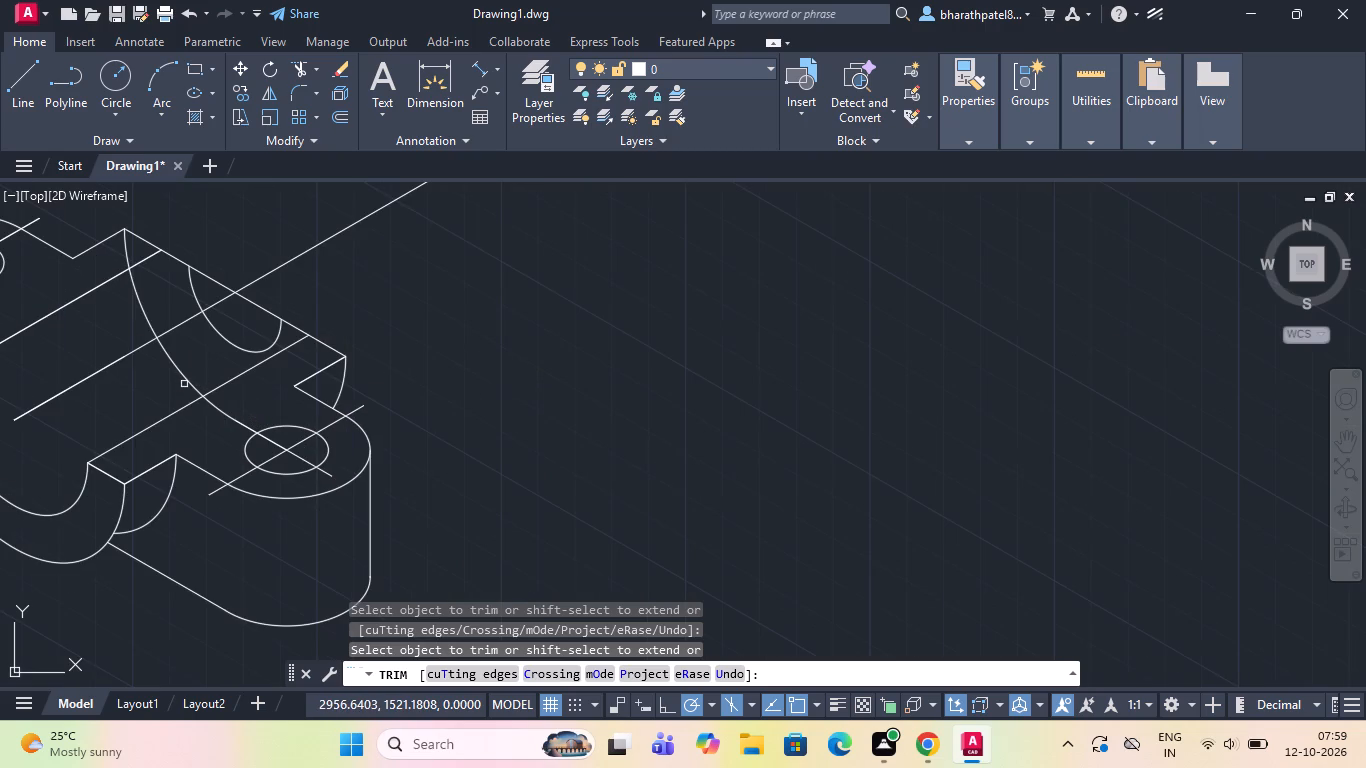
pyautogui.click(185, 381)
pyautogui.click(216, 407)
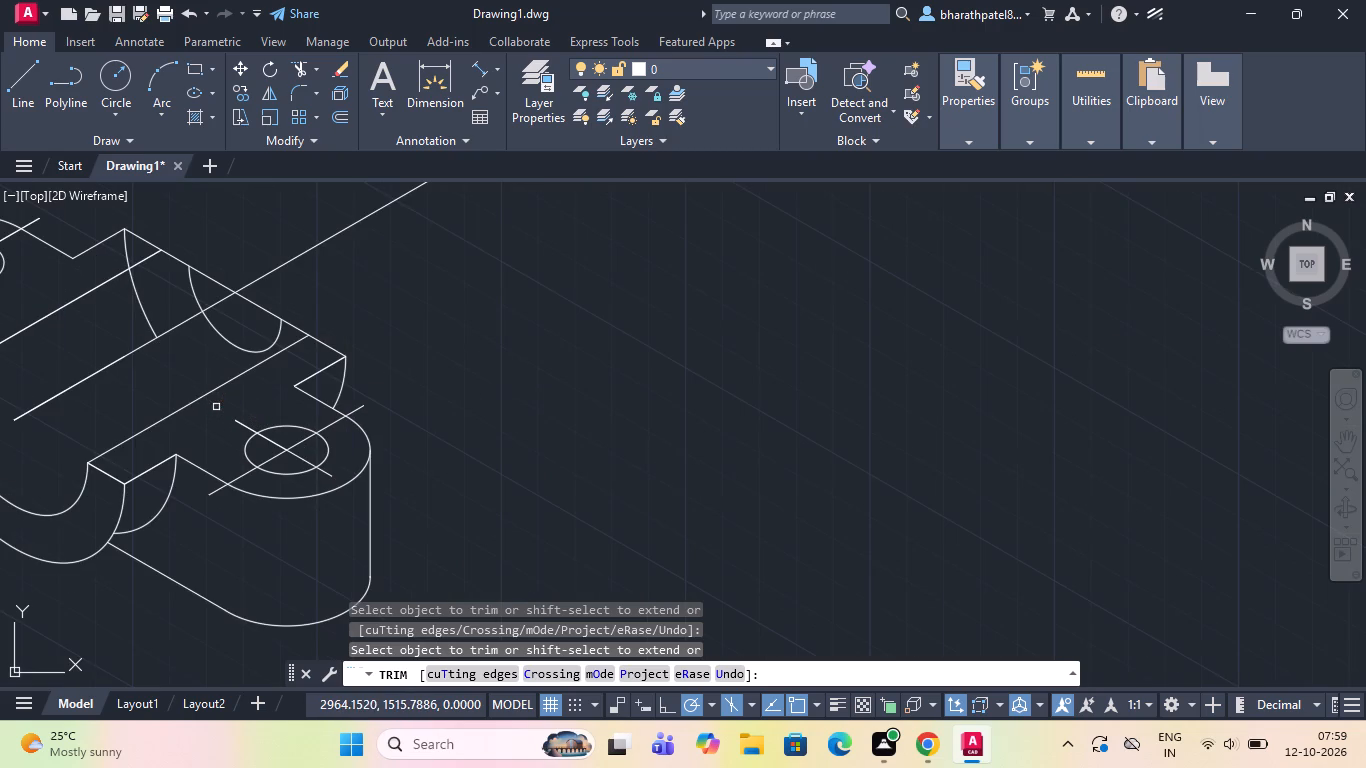
pyautogui.click(144, 321)
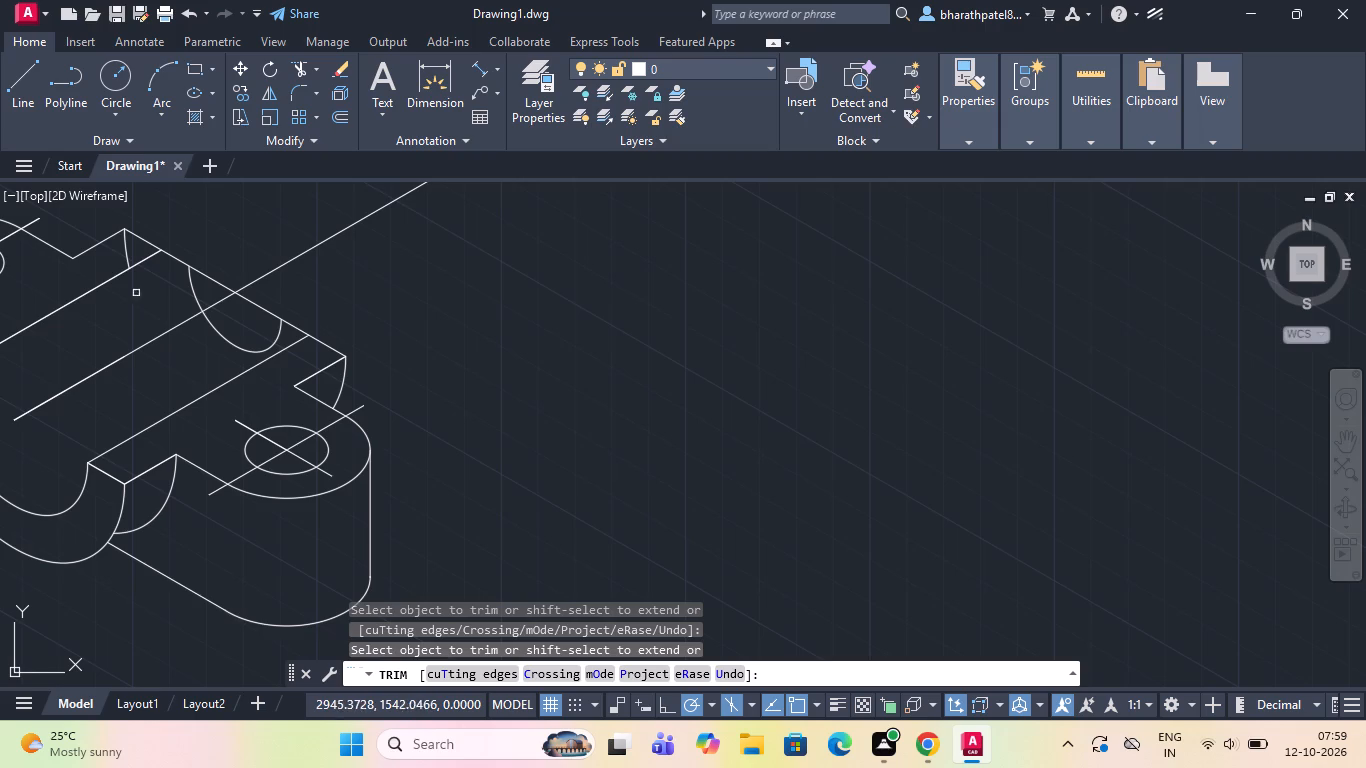
pyautogui.click(126, 261)
pyautogui.scroll(-1, 247, 381)
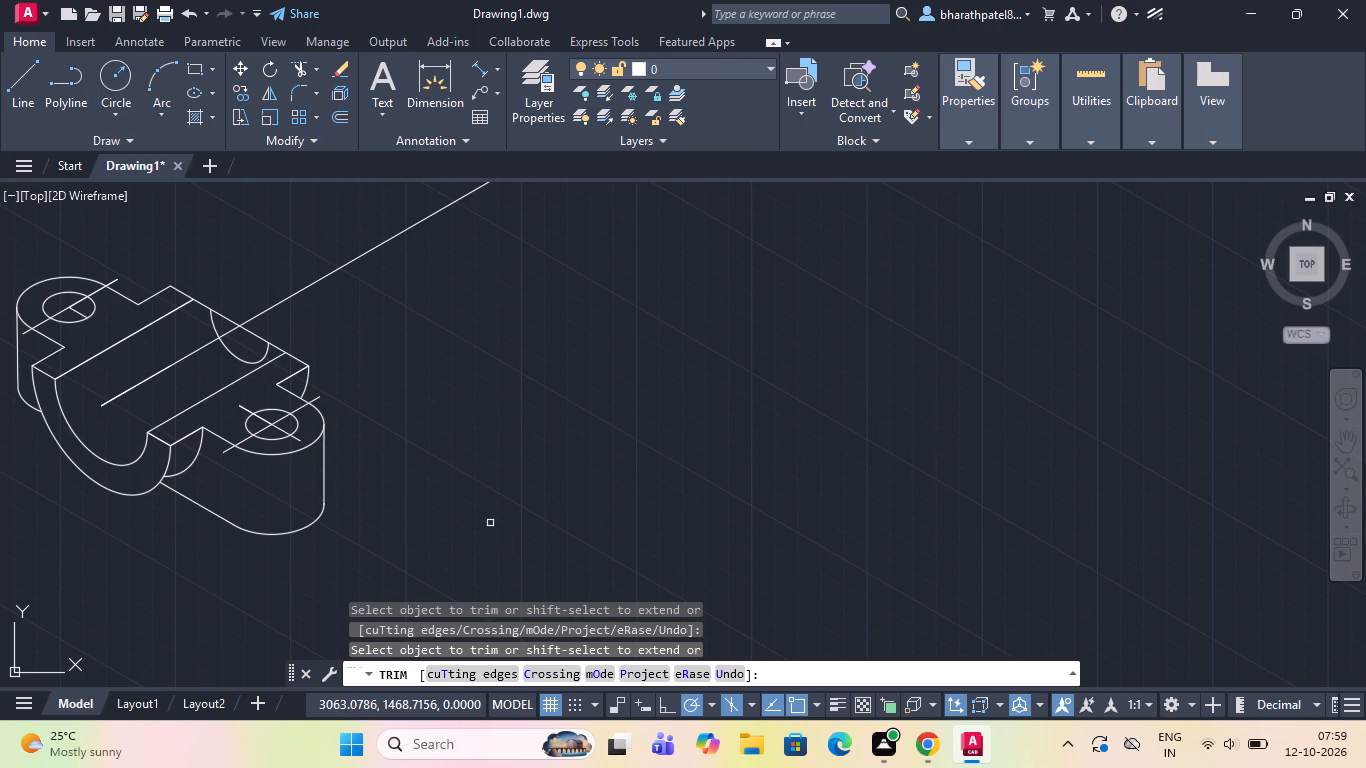
pyautogui.press('Escape')
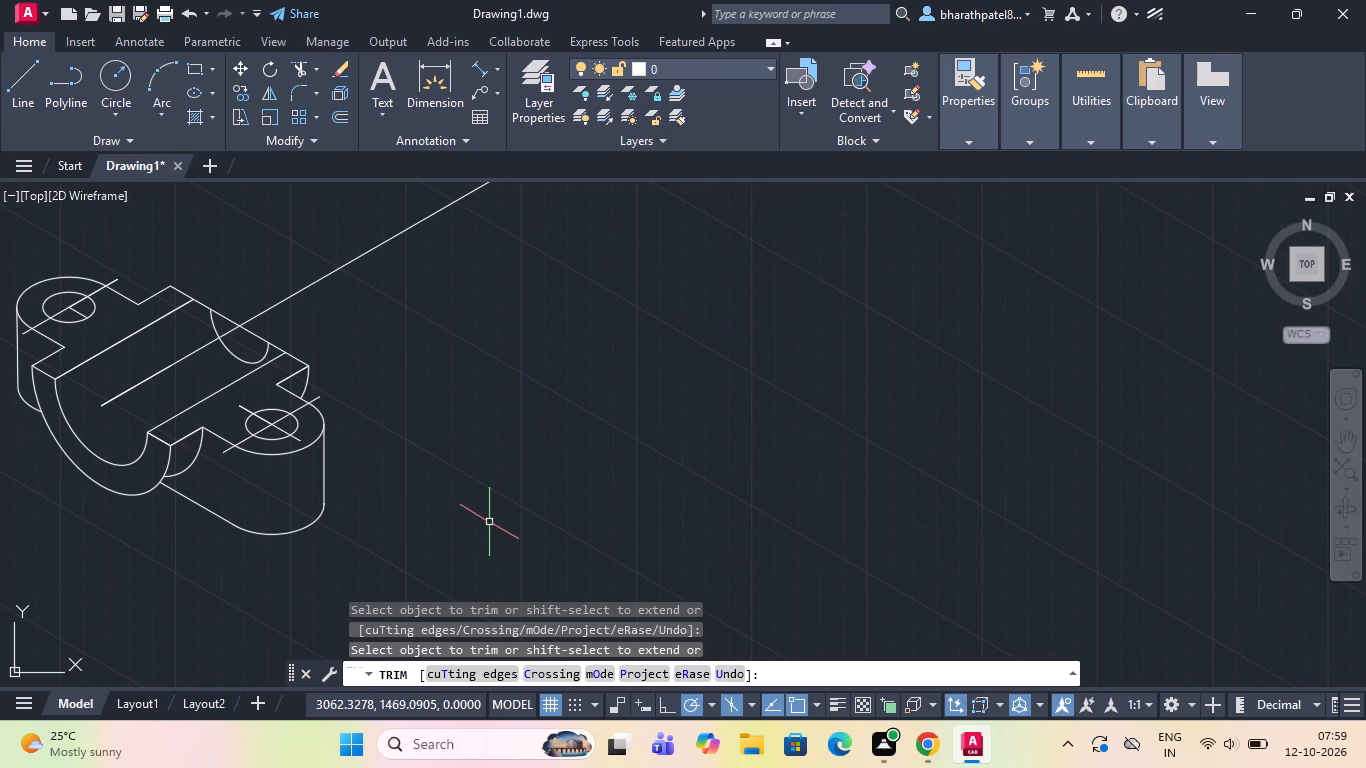
pyautogui.press('space')
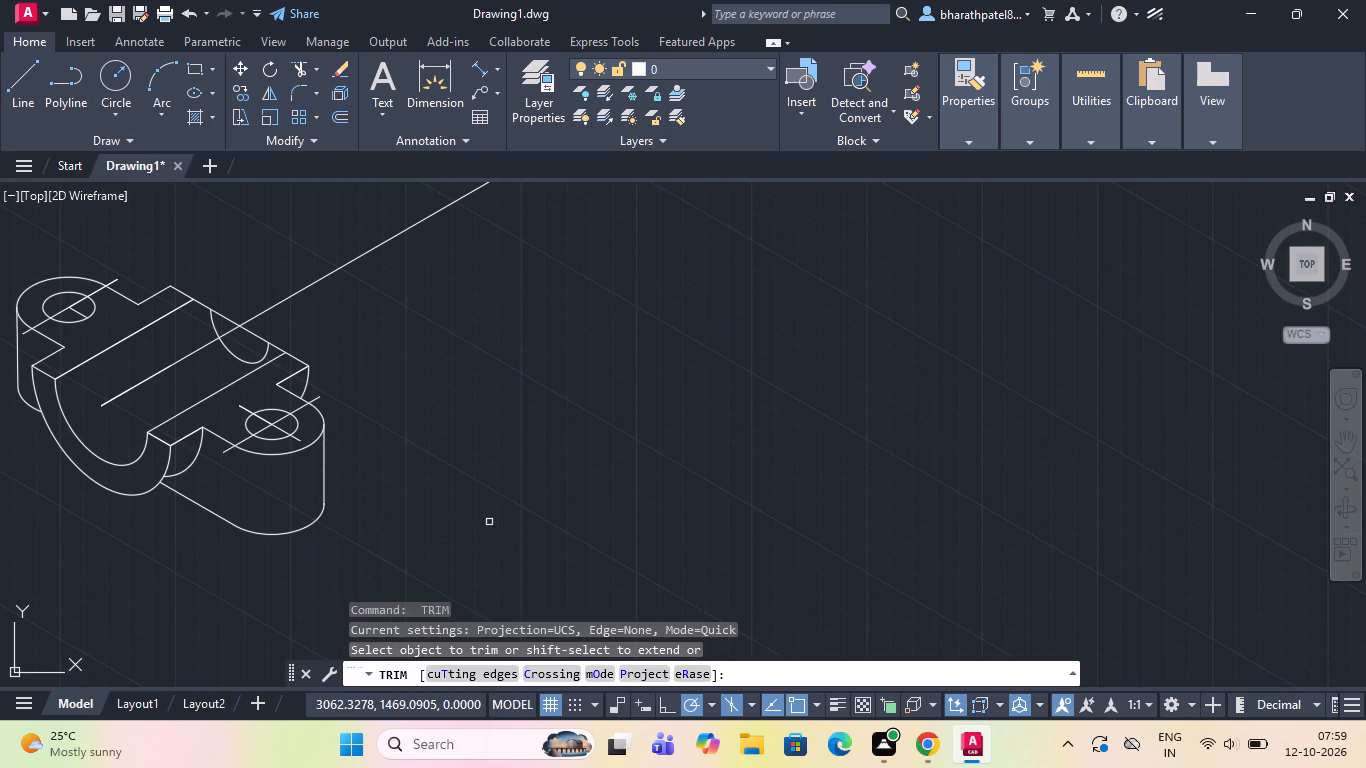
pyautogui.press('Escape')
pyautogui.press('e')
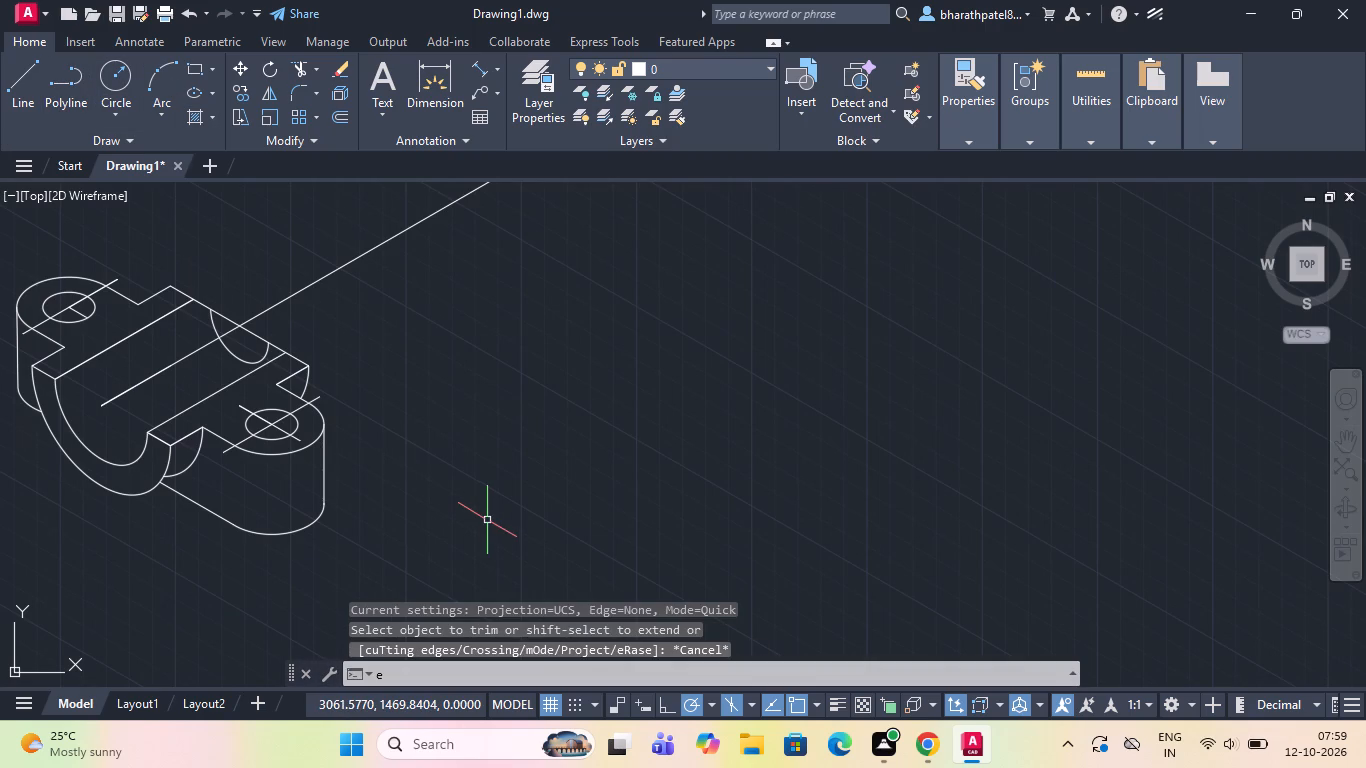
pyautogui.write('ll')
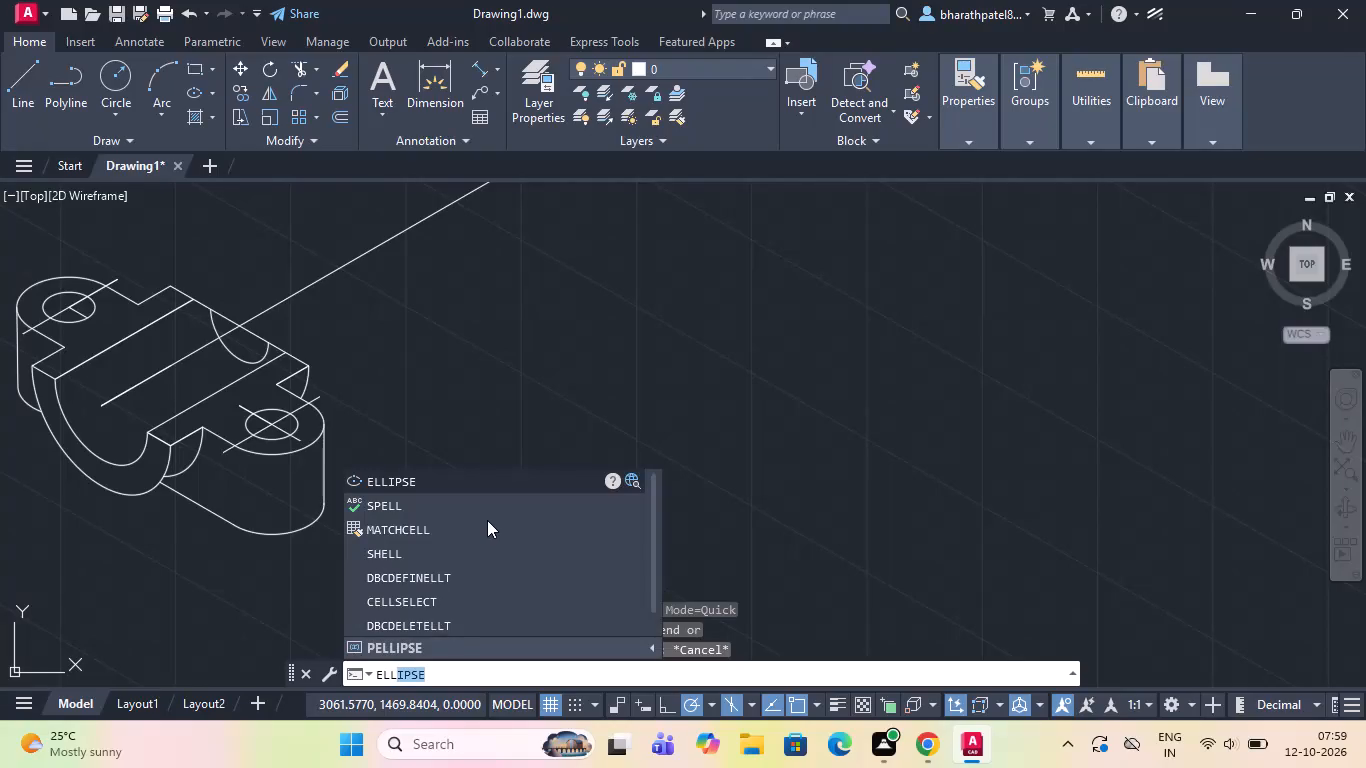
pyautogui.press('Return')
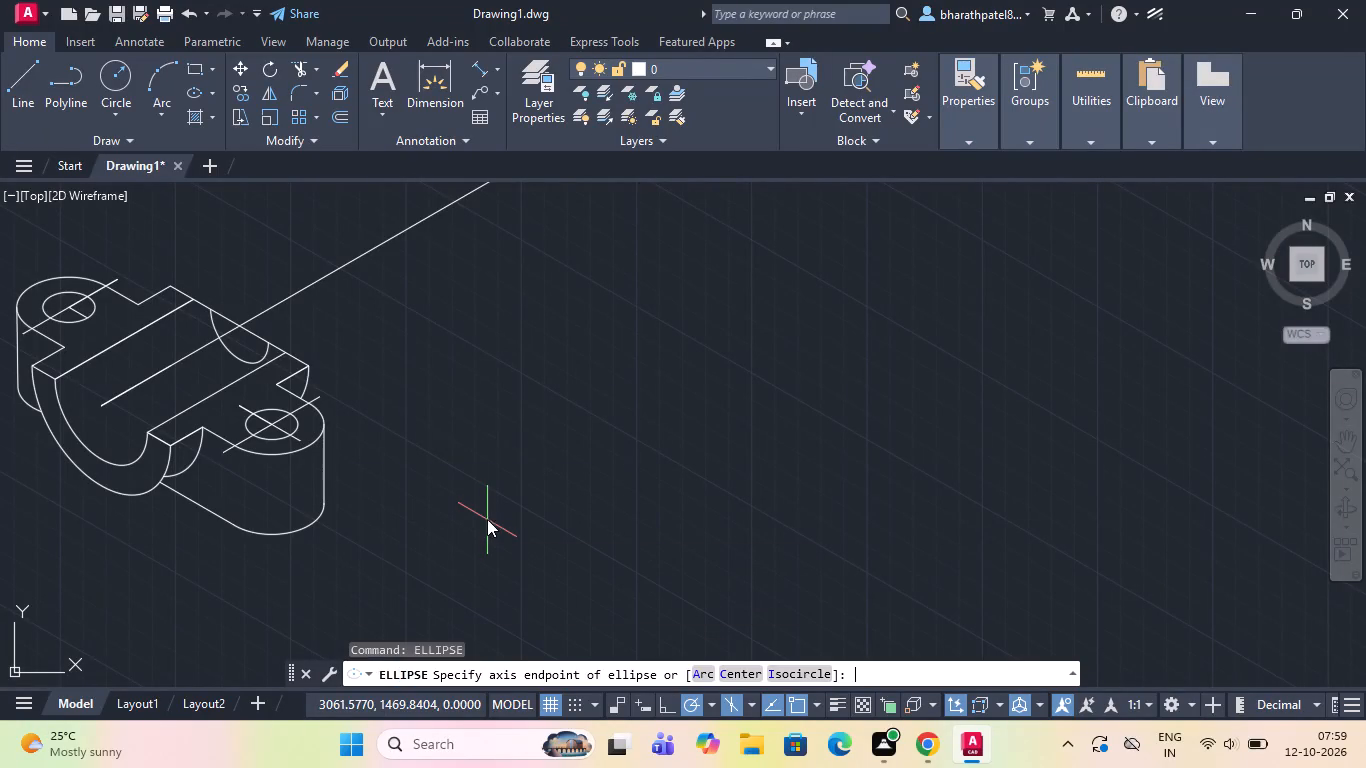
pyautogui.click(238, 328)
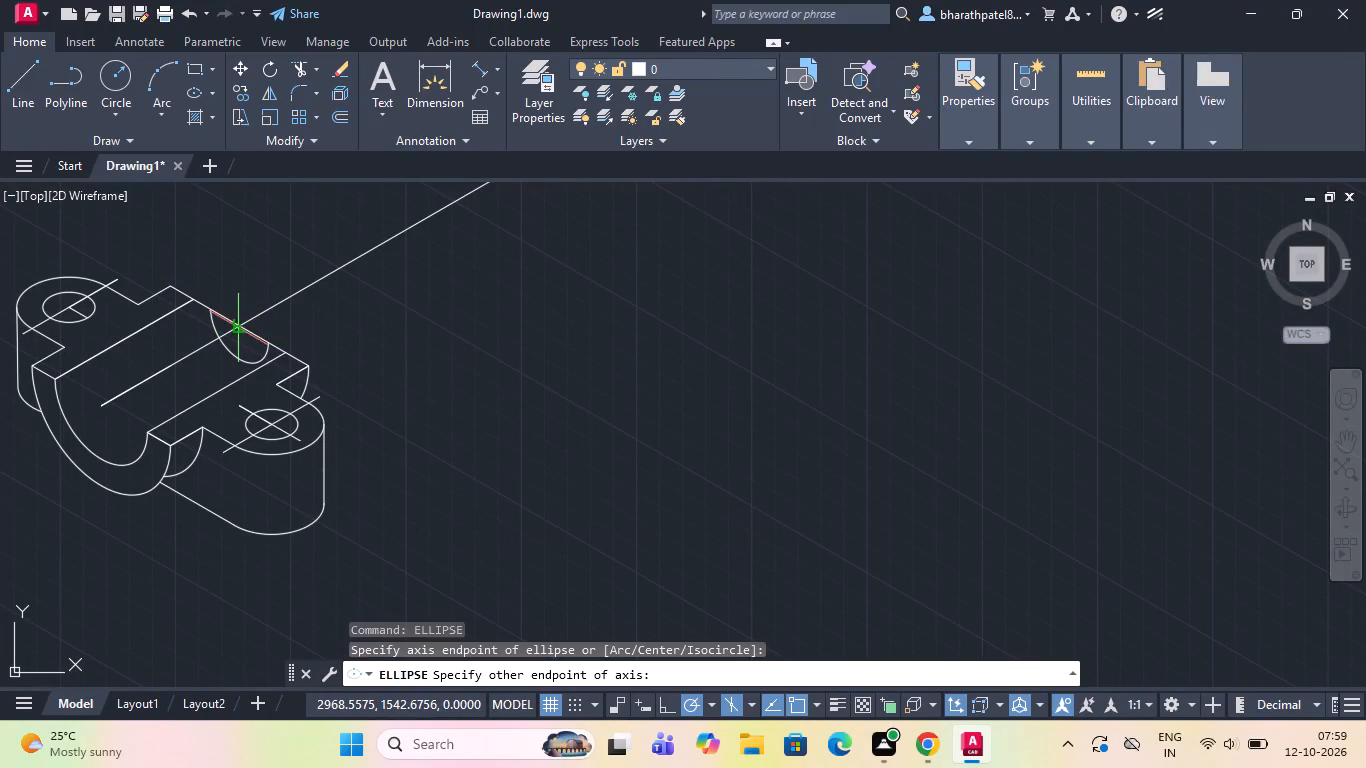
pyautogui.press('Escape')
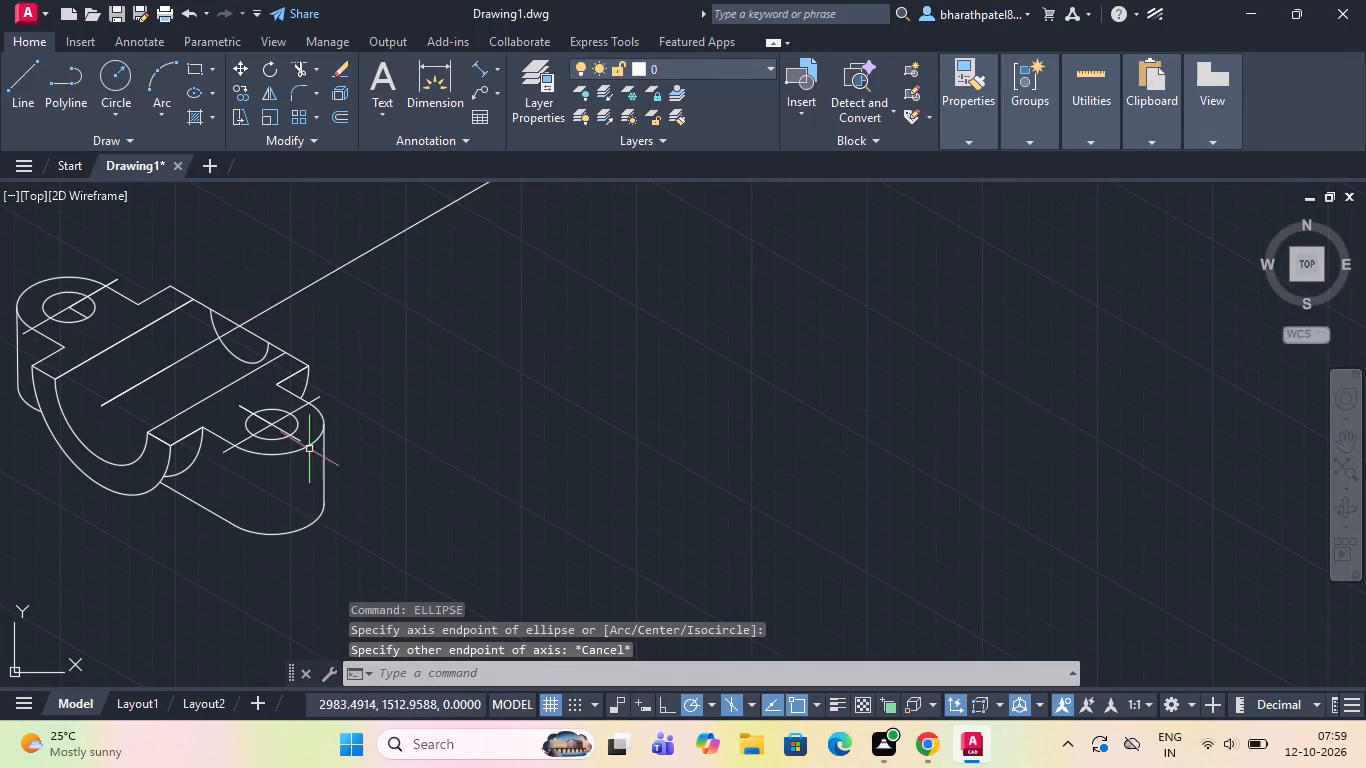
# Draw an isocircle of radius 20 centred on the back centre point, where the axis line meets the back cross line.
pyautogui.press('space')
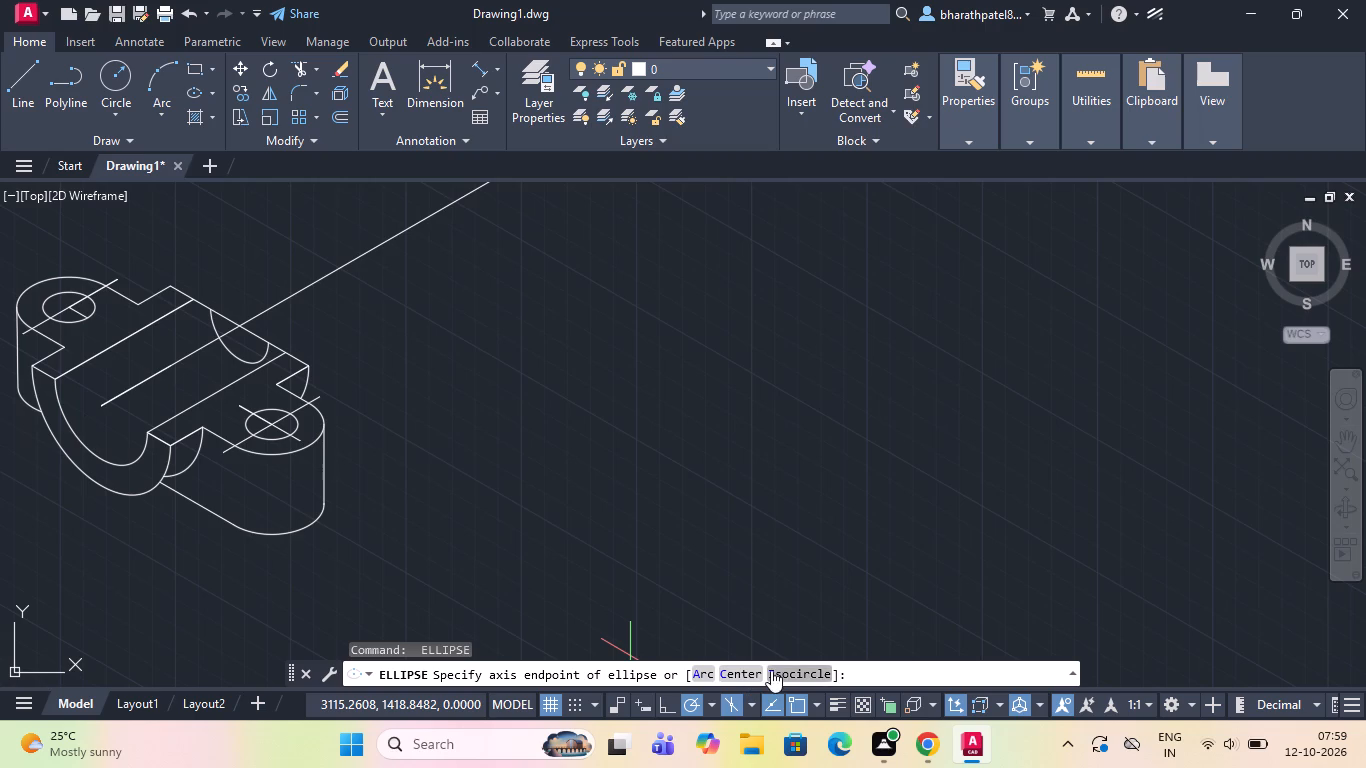
pyautogui.click(778, 672)
pyautogui.scroll(2, 216, 326)
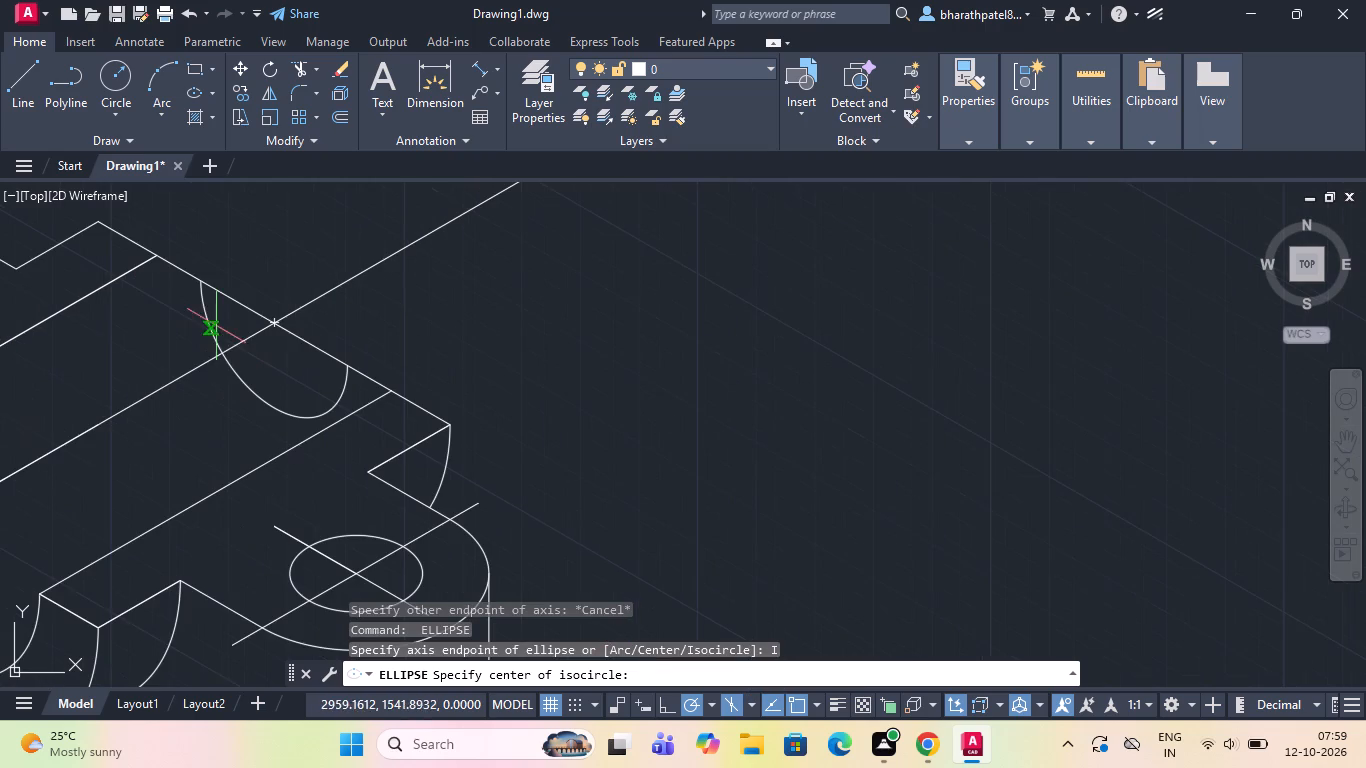
pyautogui.click(279, 317)
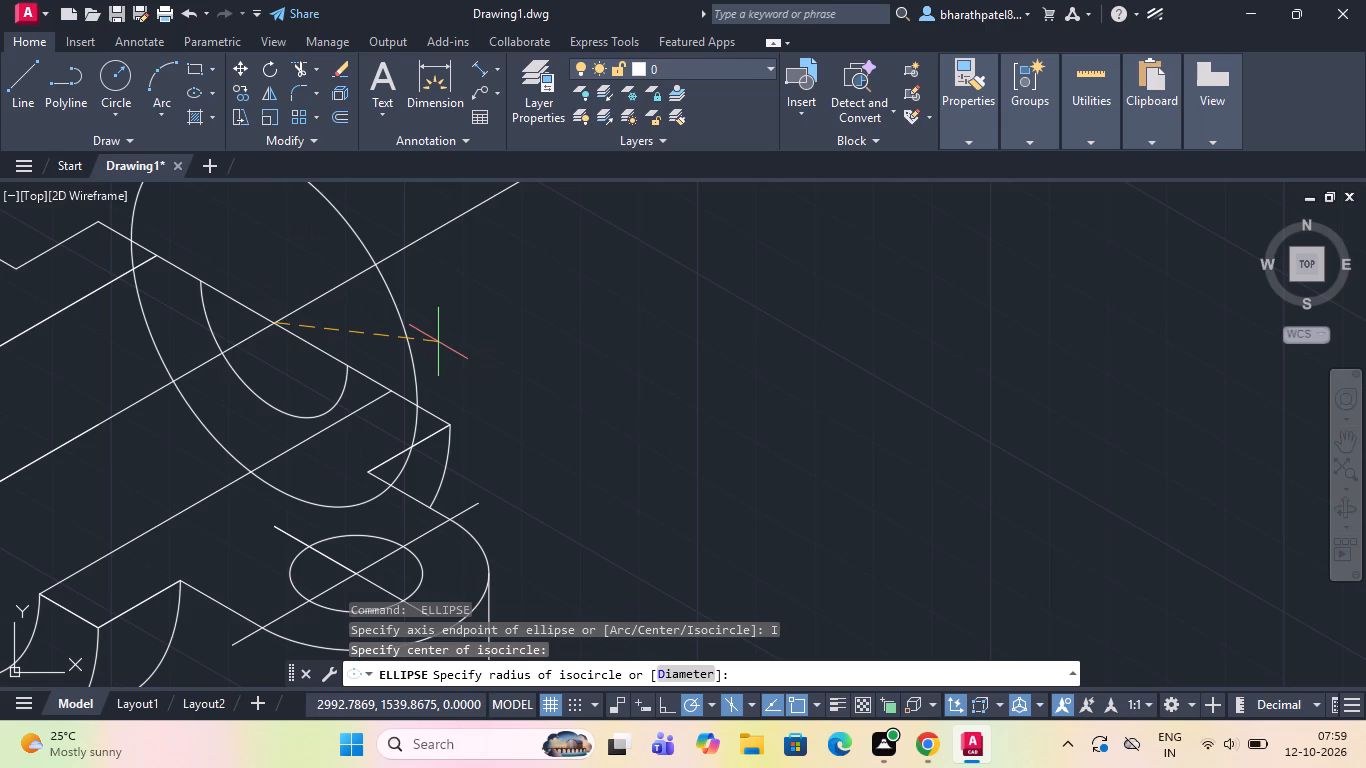
pyautogui.press('2')
pyautogui.press('o')
pyautogui.press('Return')
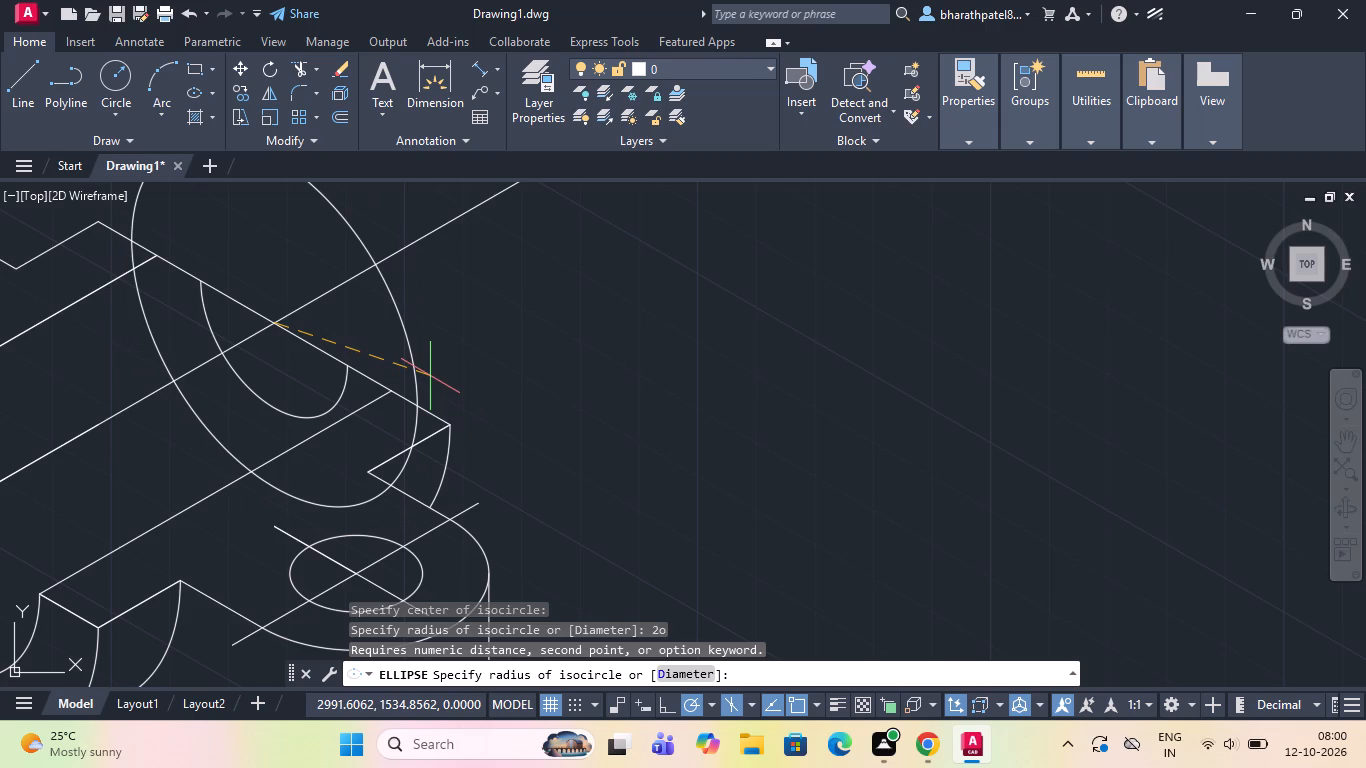
pyautogui.write('20')
pyautogui.press('Return')
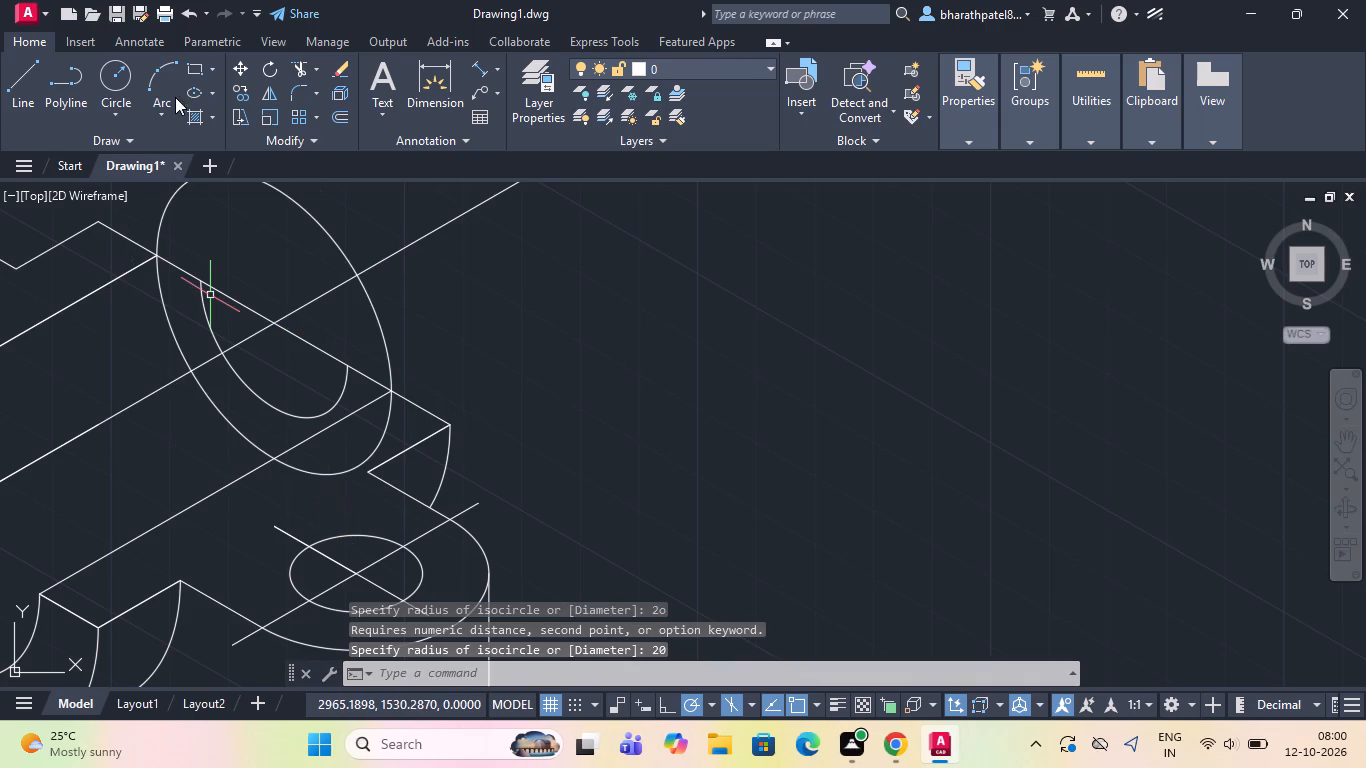
# Trim the radius-20 isocircle to leave only the inner arc between the left channel edge's back end and the right channel edge.
pyautogui.click(298, 66)
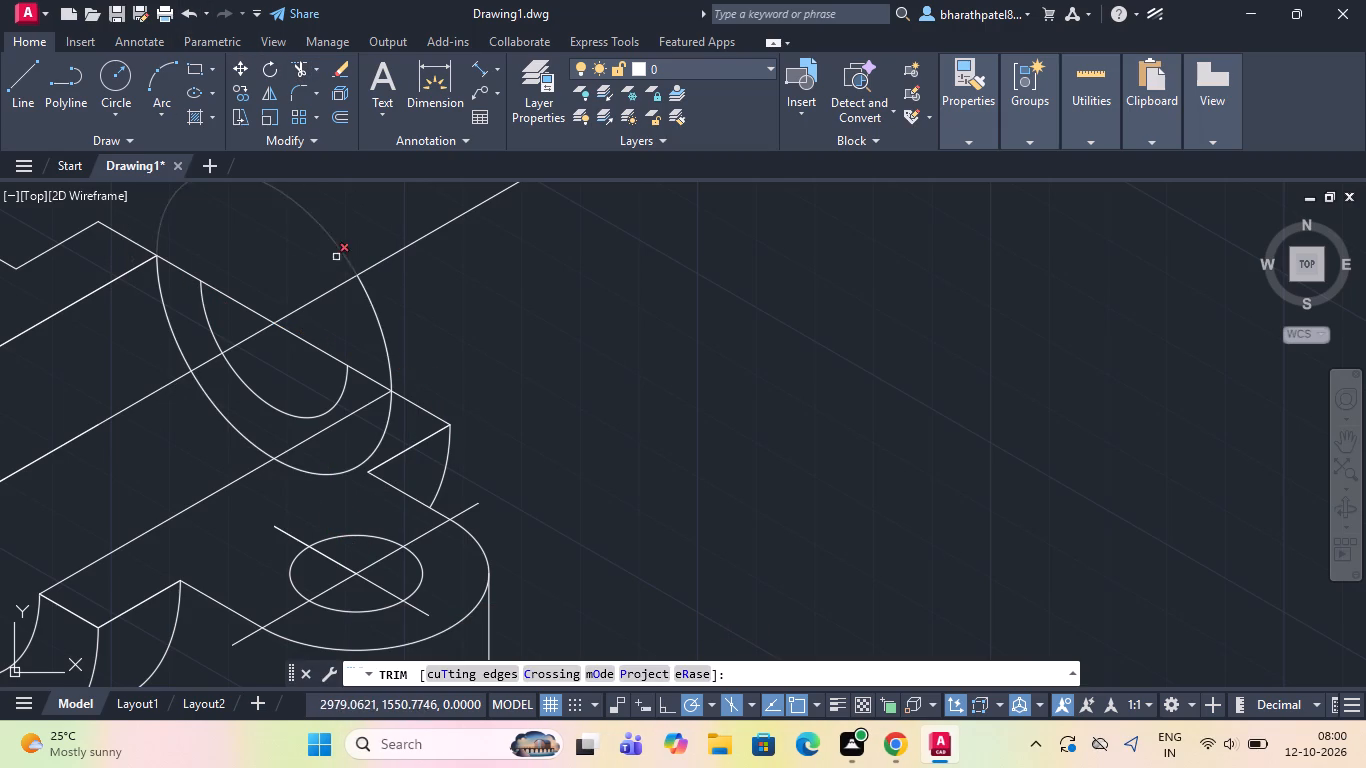
pyautogui.click(337, 242)
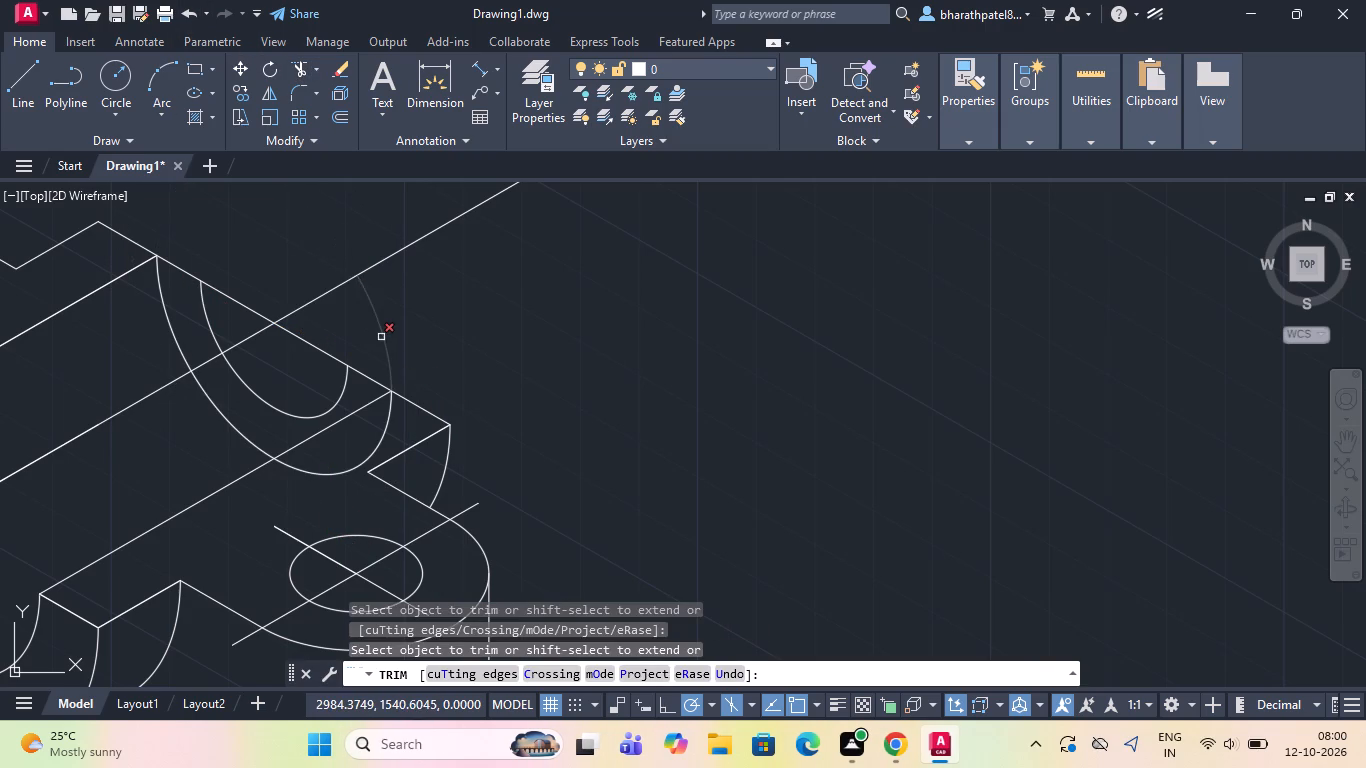
pyautogui.click(381, 337)
pyautogui.click(384, 436)
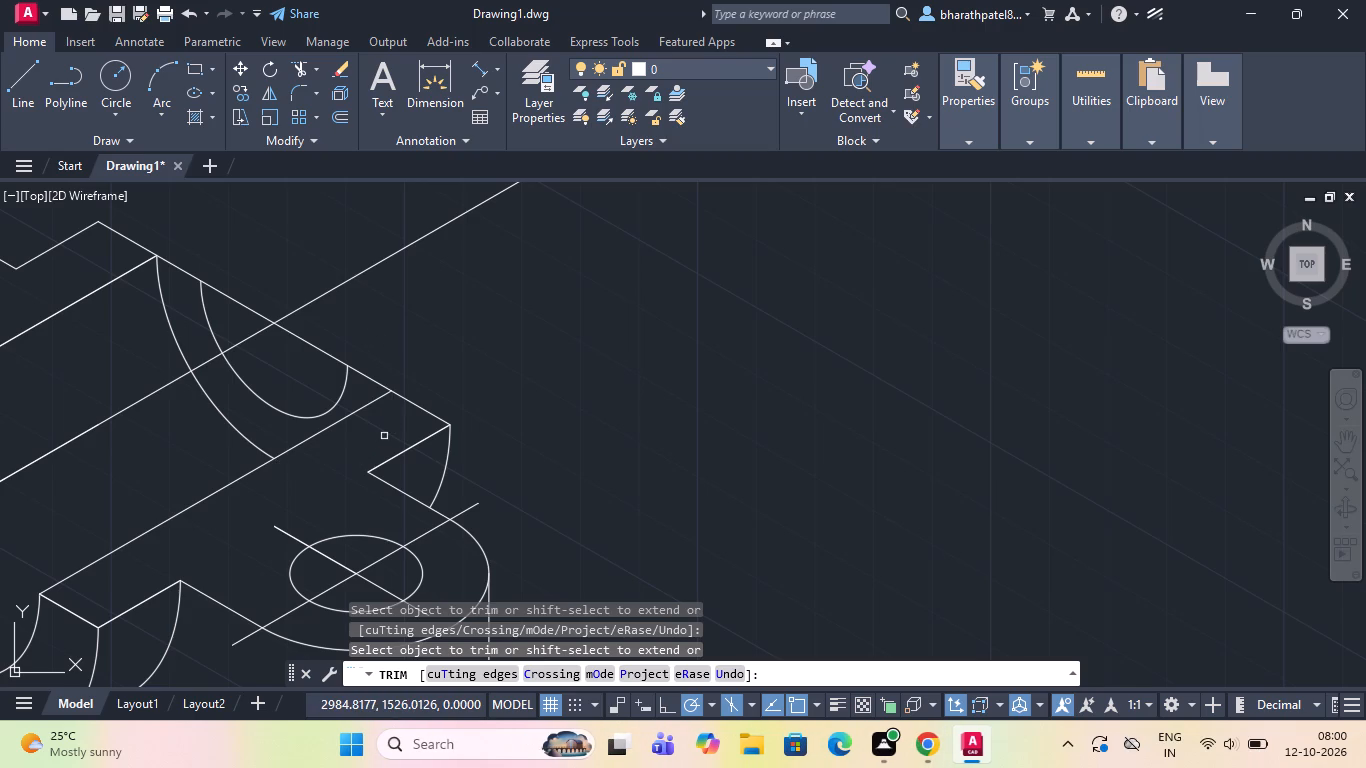
pyautogui.scroll(-1, 514, 360)
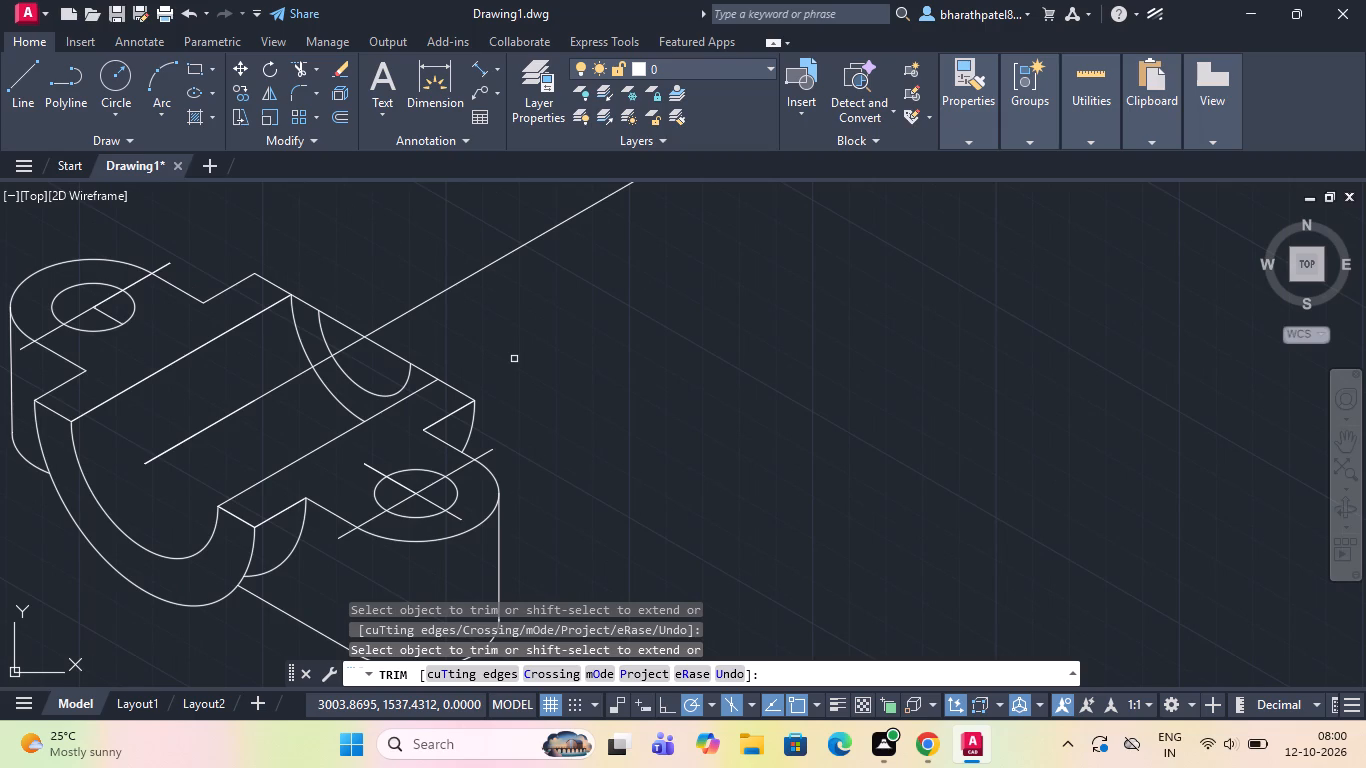
pyautogui.press('Escape')
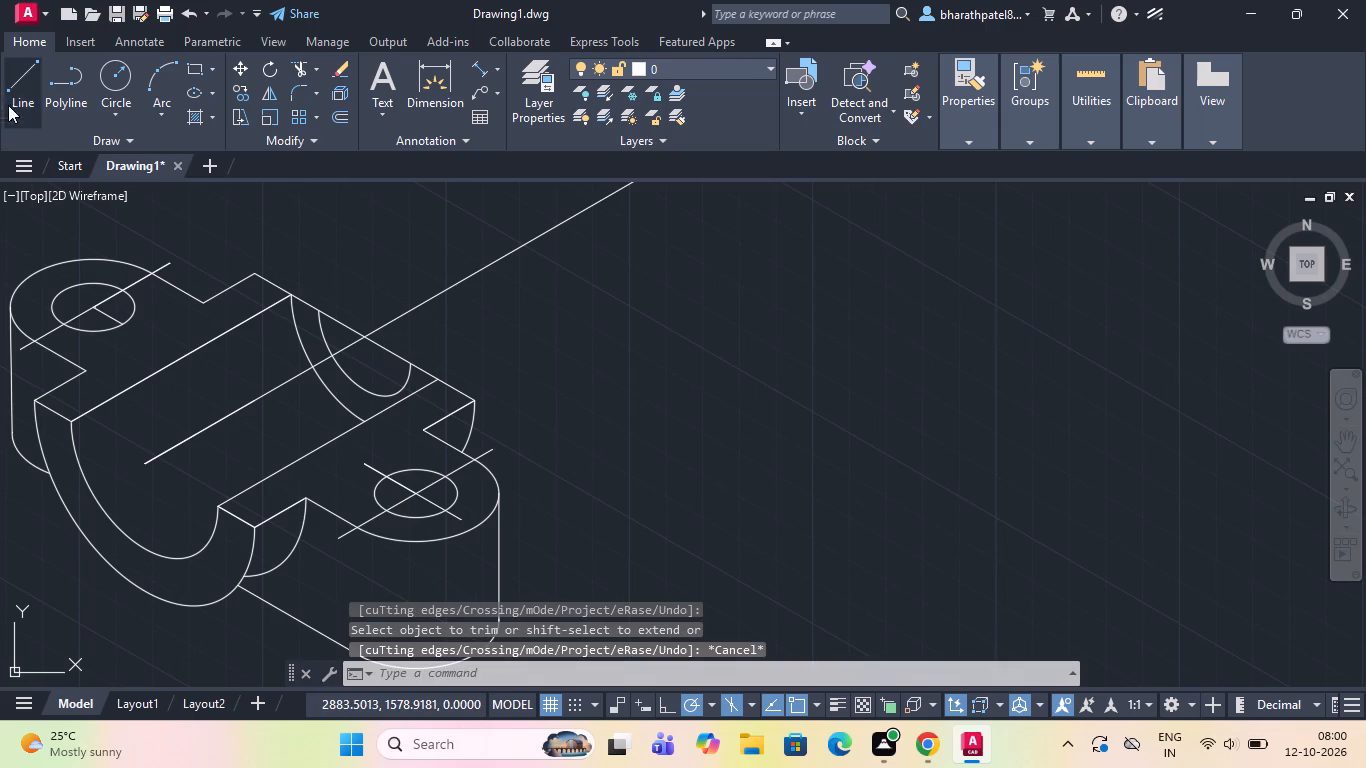
# Draw a concentric isocircle of radius 30 at the same back centre point.
pyautogui.write('ell')
pyautogui.press('Return')
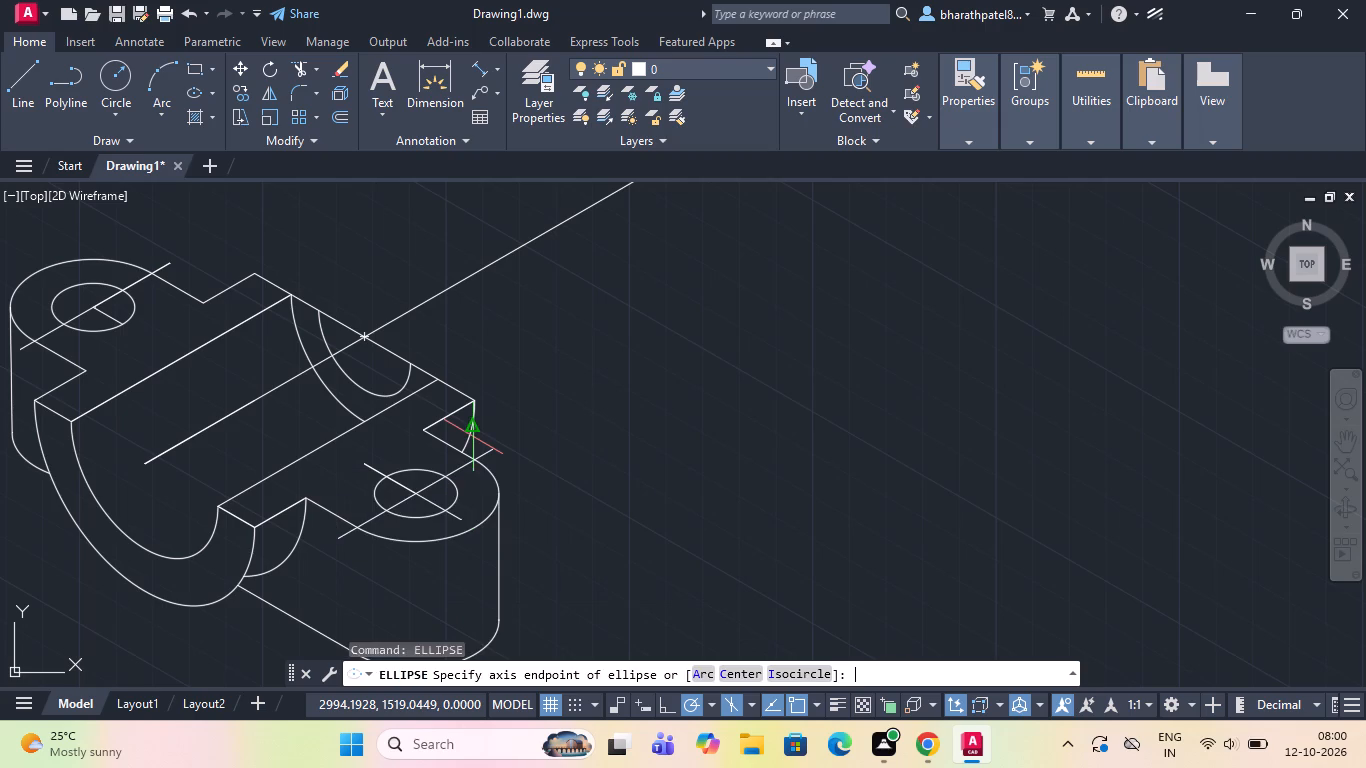
pyautogui.click(796, 678)
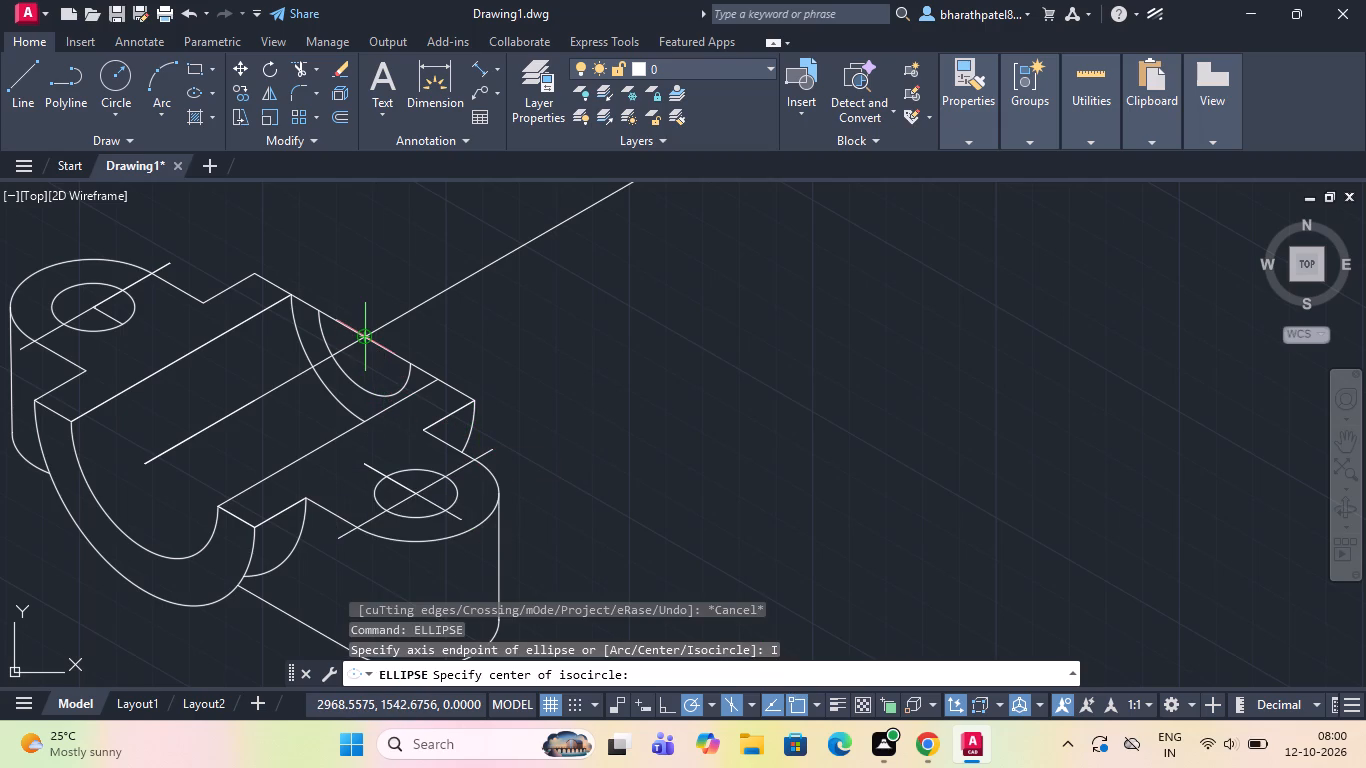
pyautogui.click(365, 342)
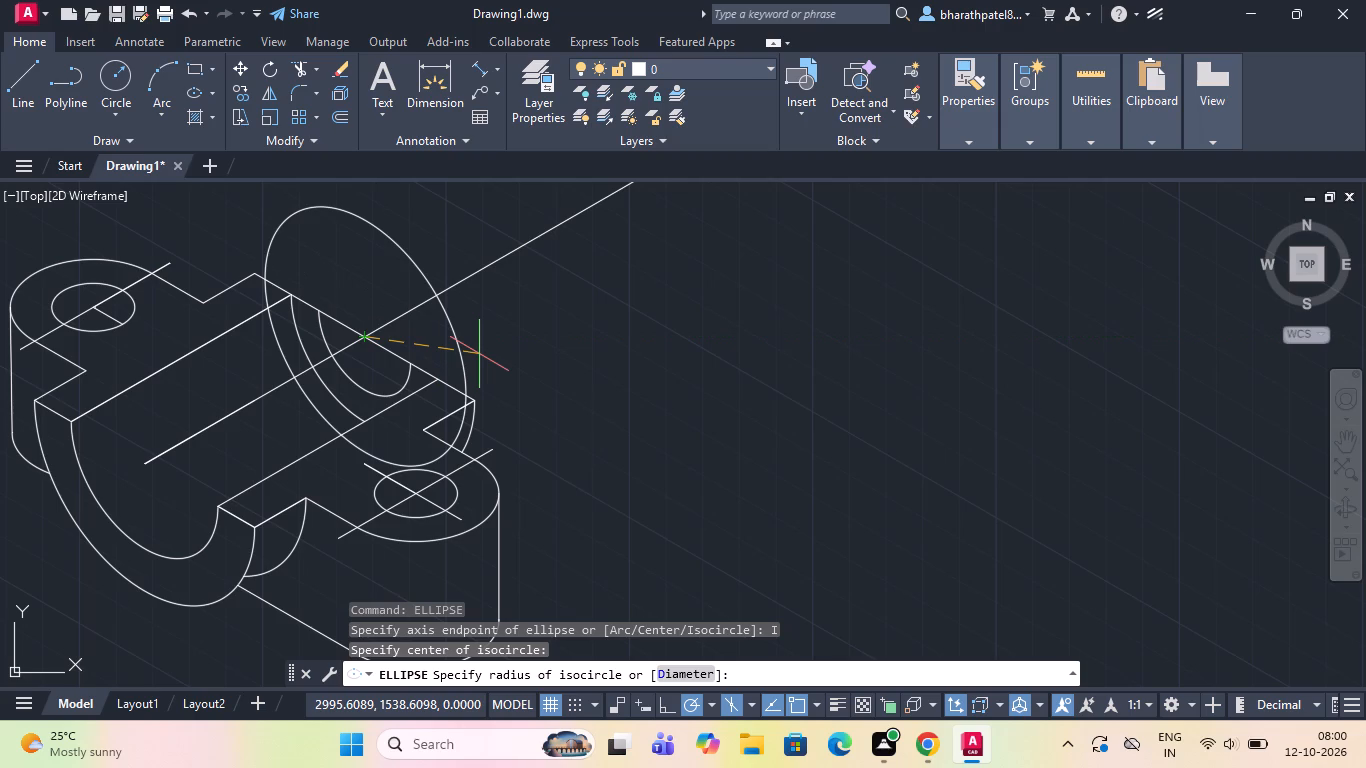
pyautogui.write('30')
pyautogui.press('Return')
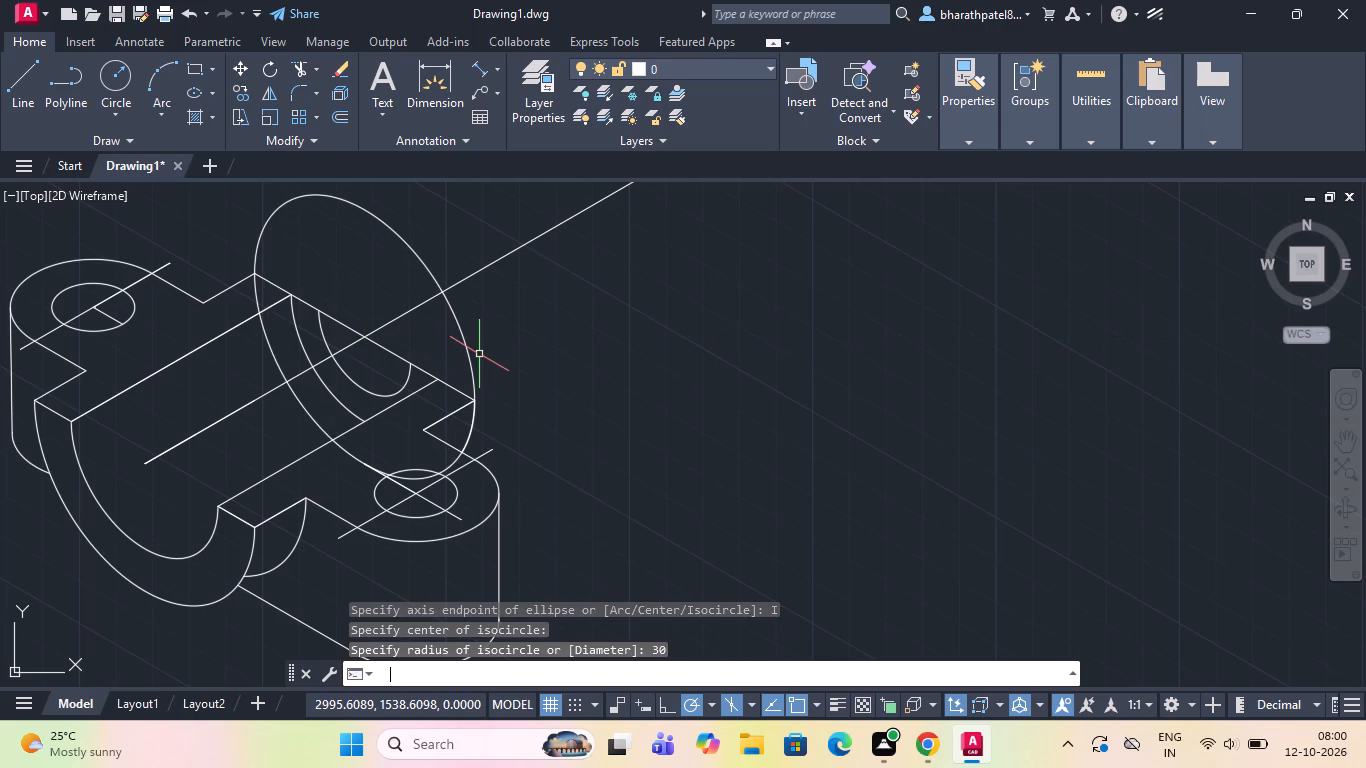
# Trim the radius-30 isocircle's hidden lower portions from the upper back corner, through the channel and front plate hole, to the plate edge.
pyautogui.scroll(-1, 156, 188)
pyautogui.scroll(-2, 194, 307)
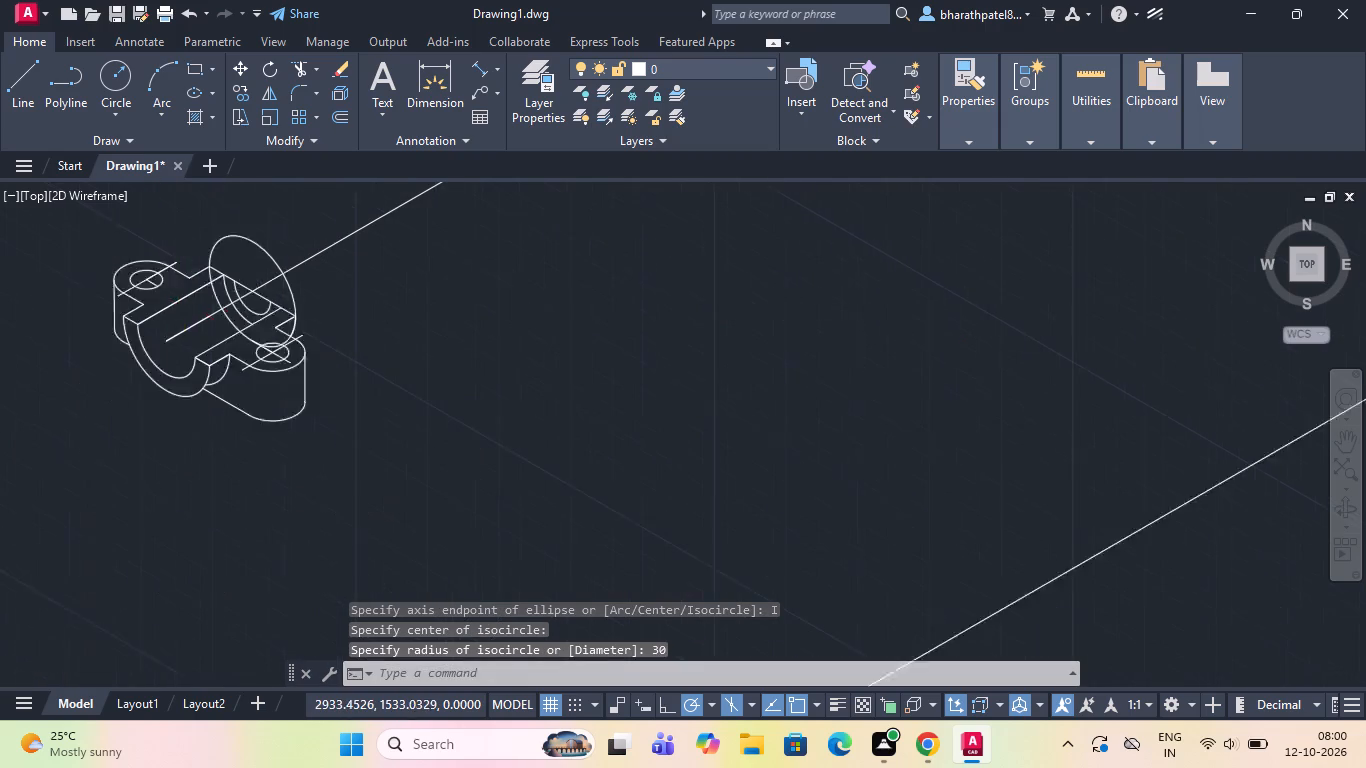
pyautogui.scroll(2, 238, 262)
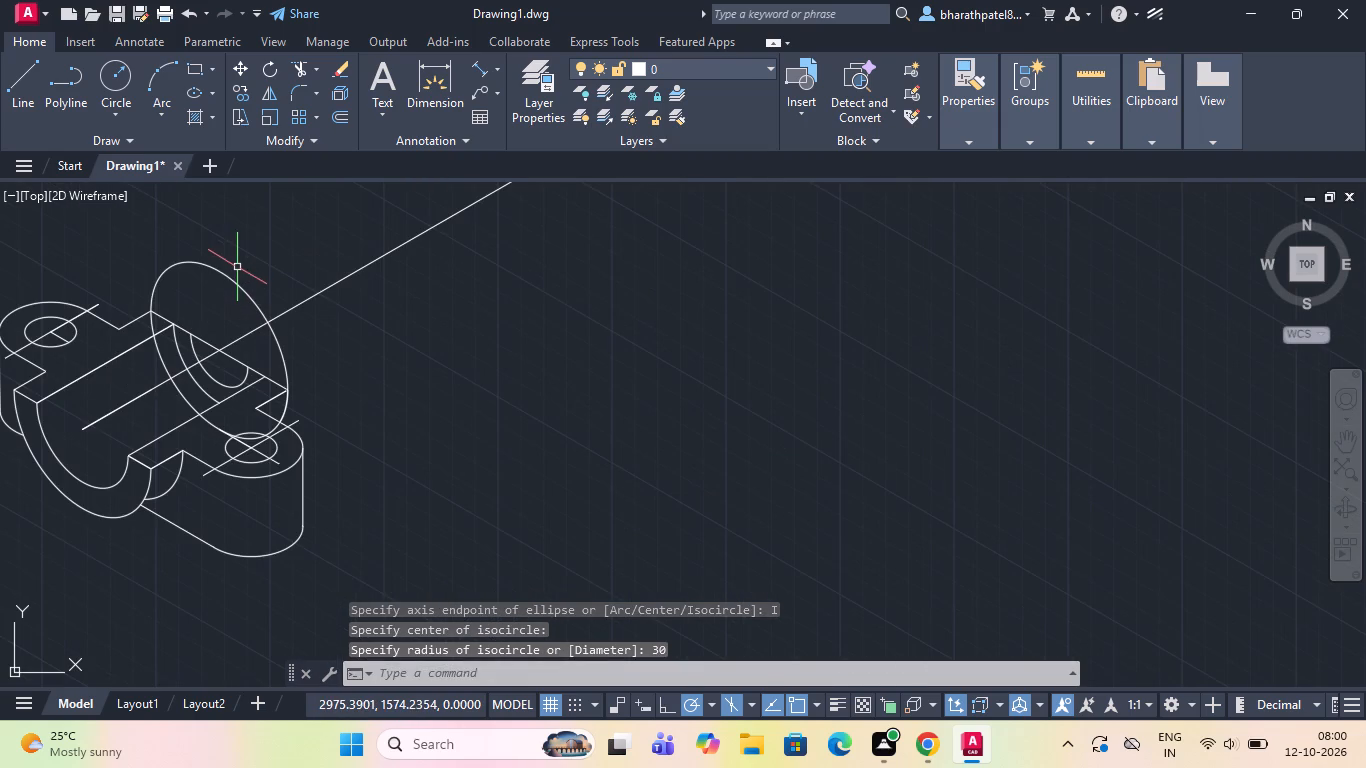
pyautogui.click(303, 65)
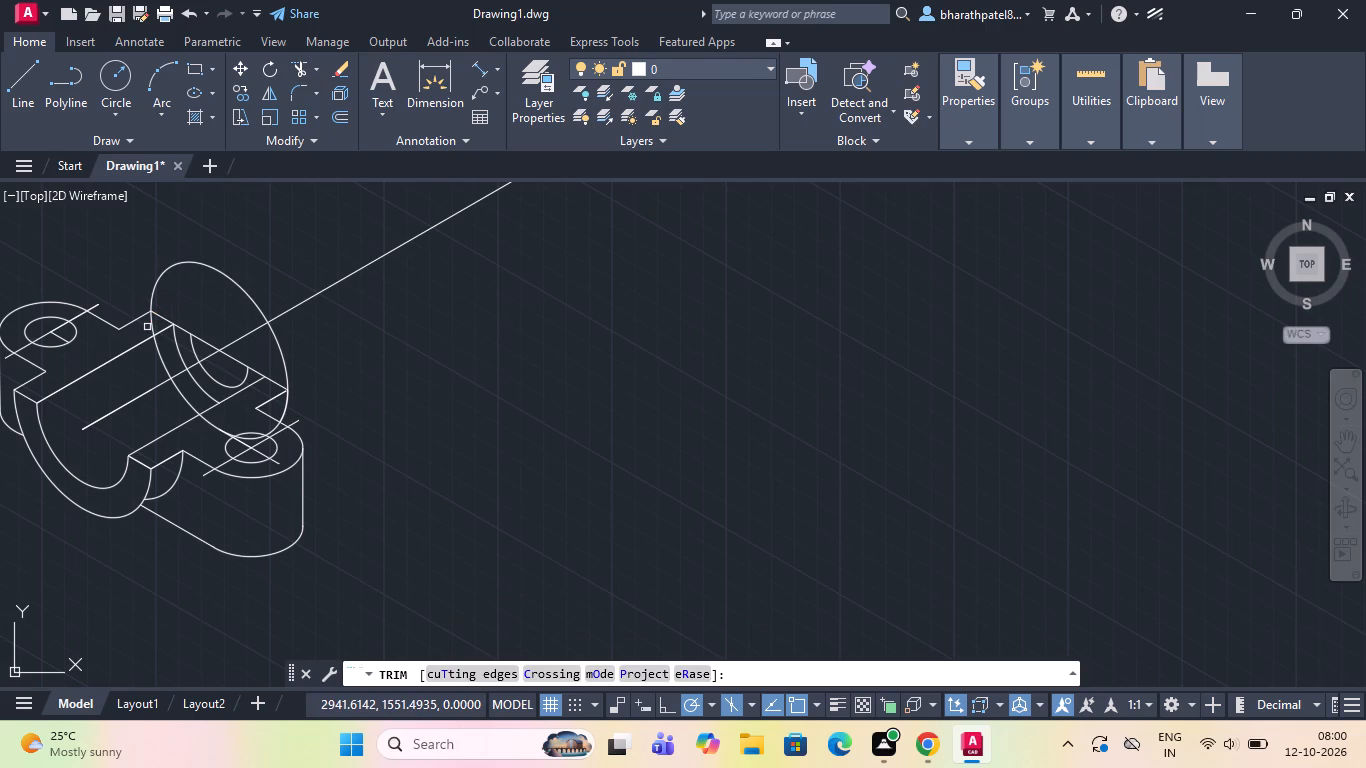
pyautogui.click(150, 324)
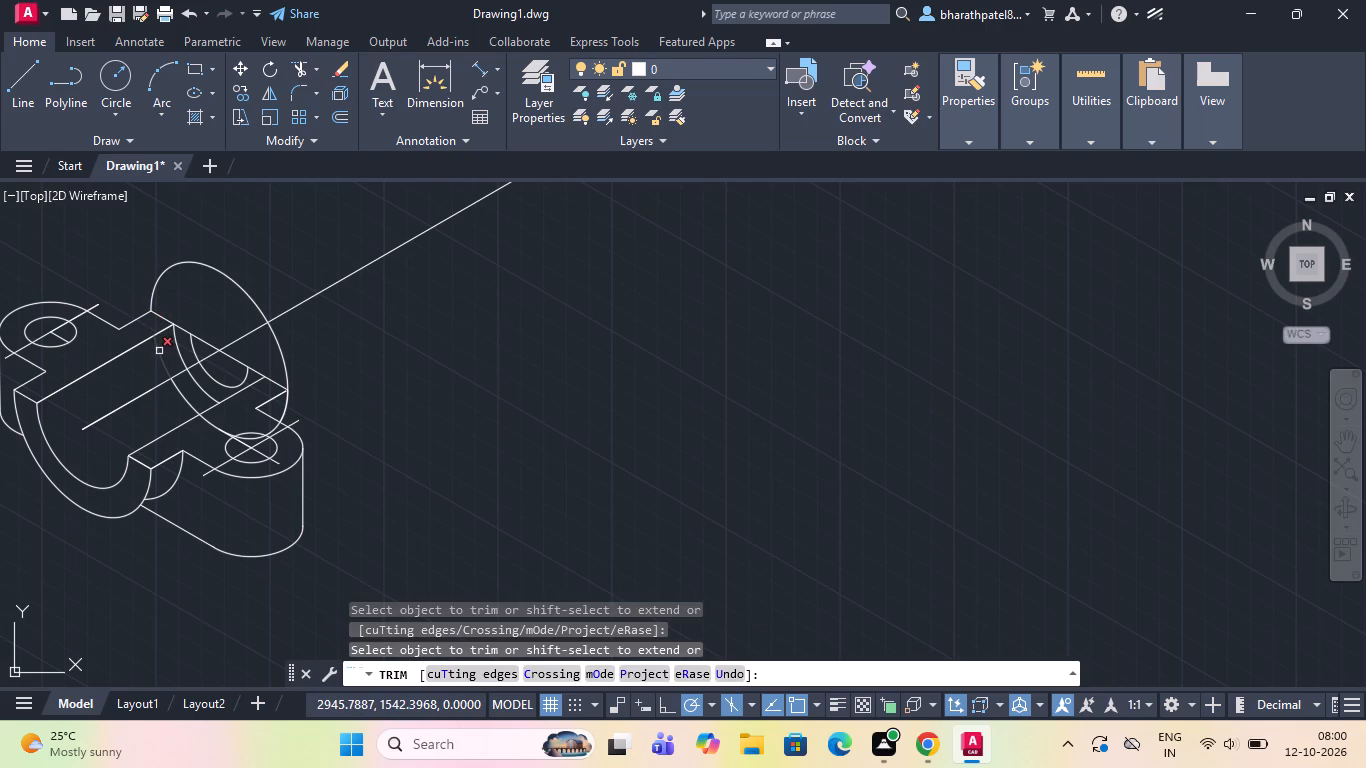
pyautogui.click(159, 351)
pyautogui.click(180, 393)
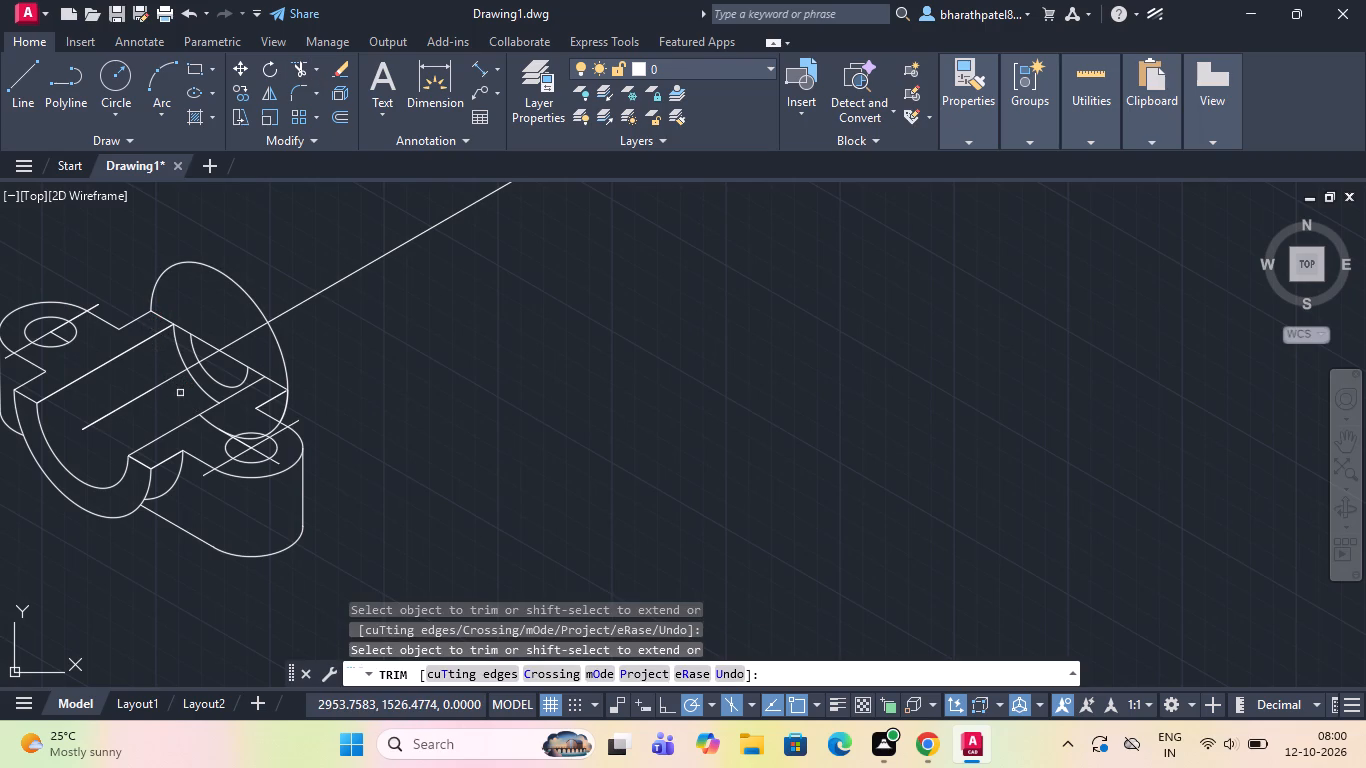
pyautogui.scroll(3, 239, 434)
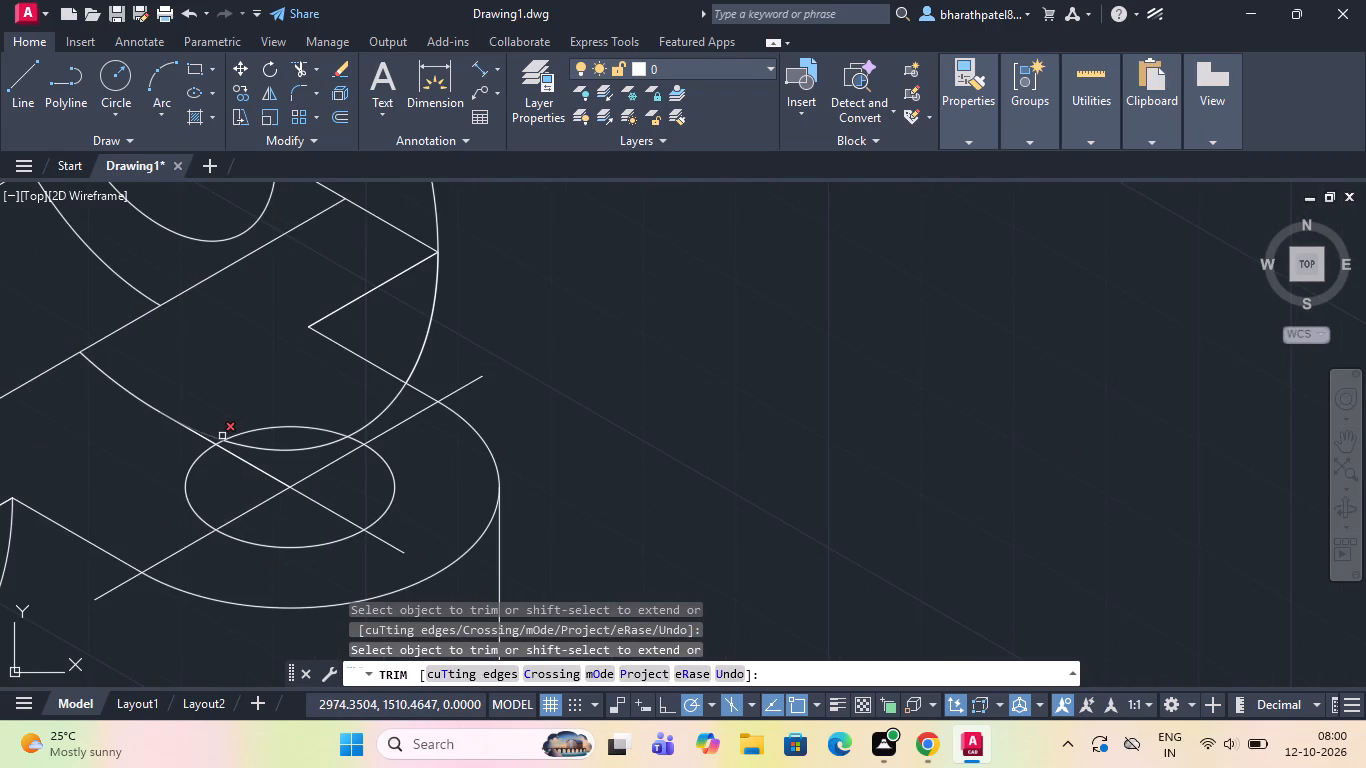
pyautogui.moveTo(144, 358); pyautogui.dragTo(138, 369)
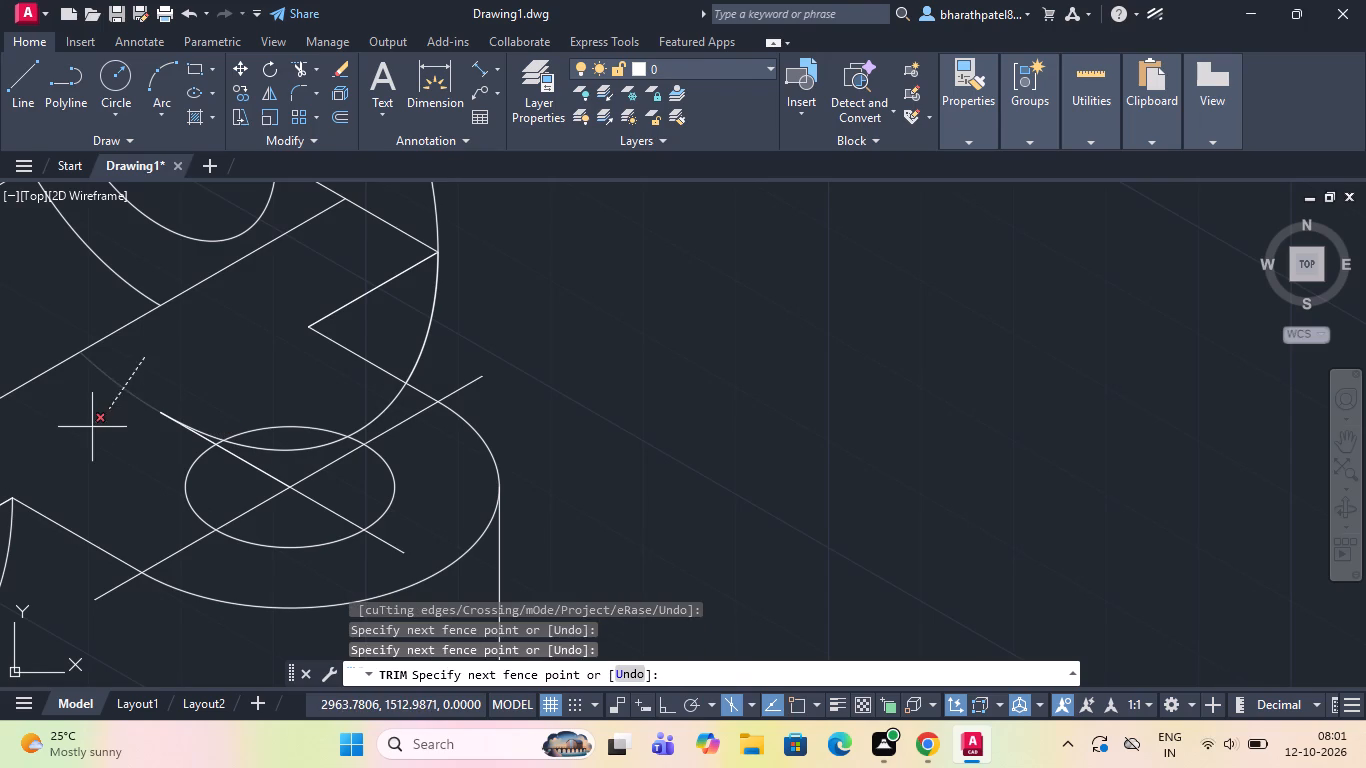
pyautogui.click(91, 427)
pyautogui.moveTo(213, 389); pyautogui.dragTo(161, 432)
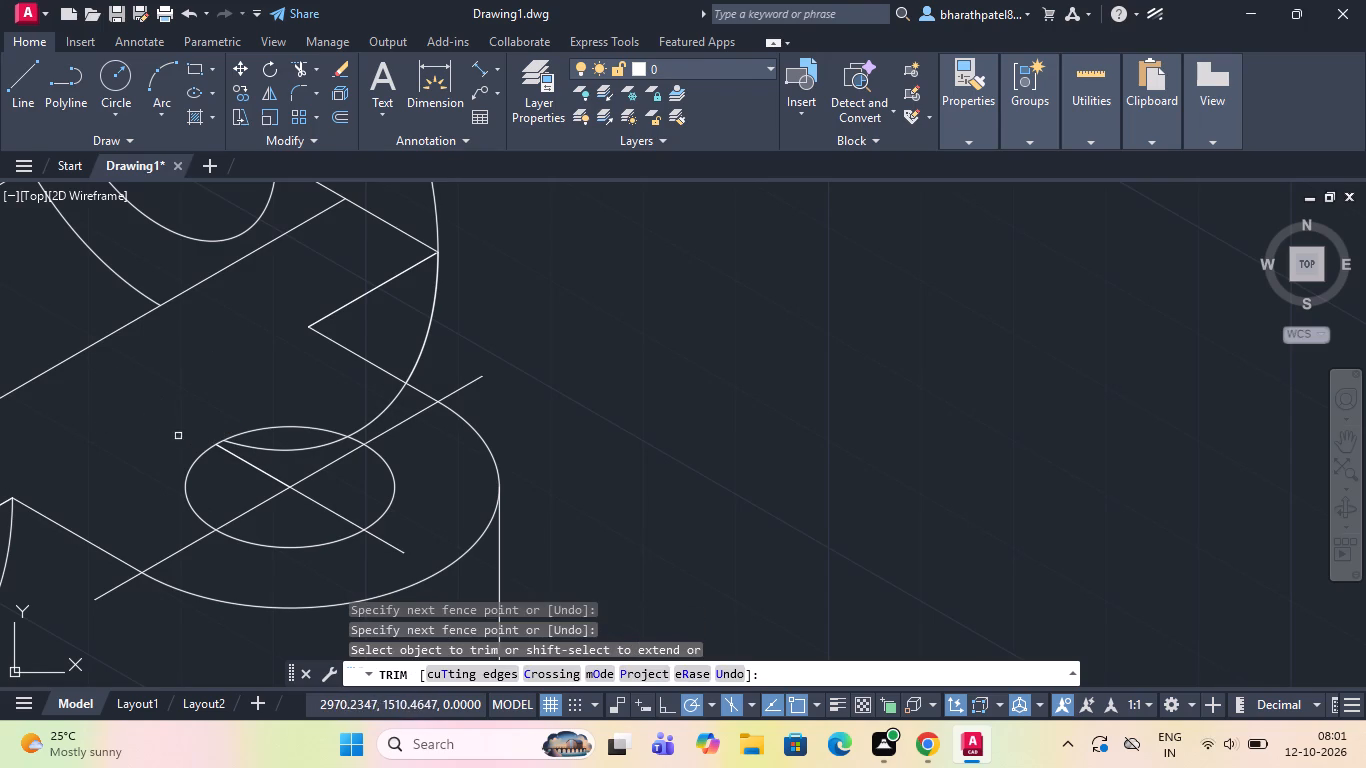
pyautogui.click(263, 448)
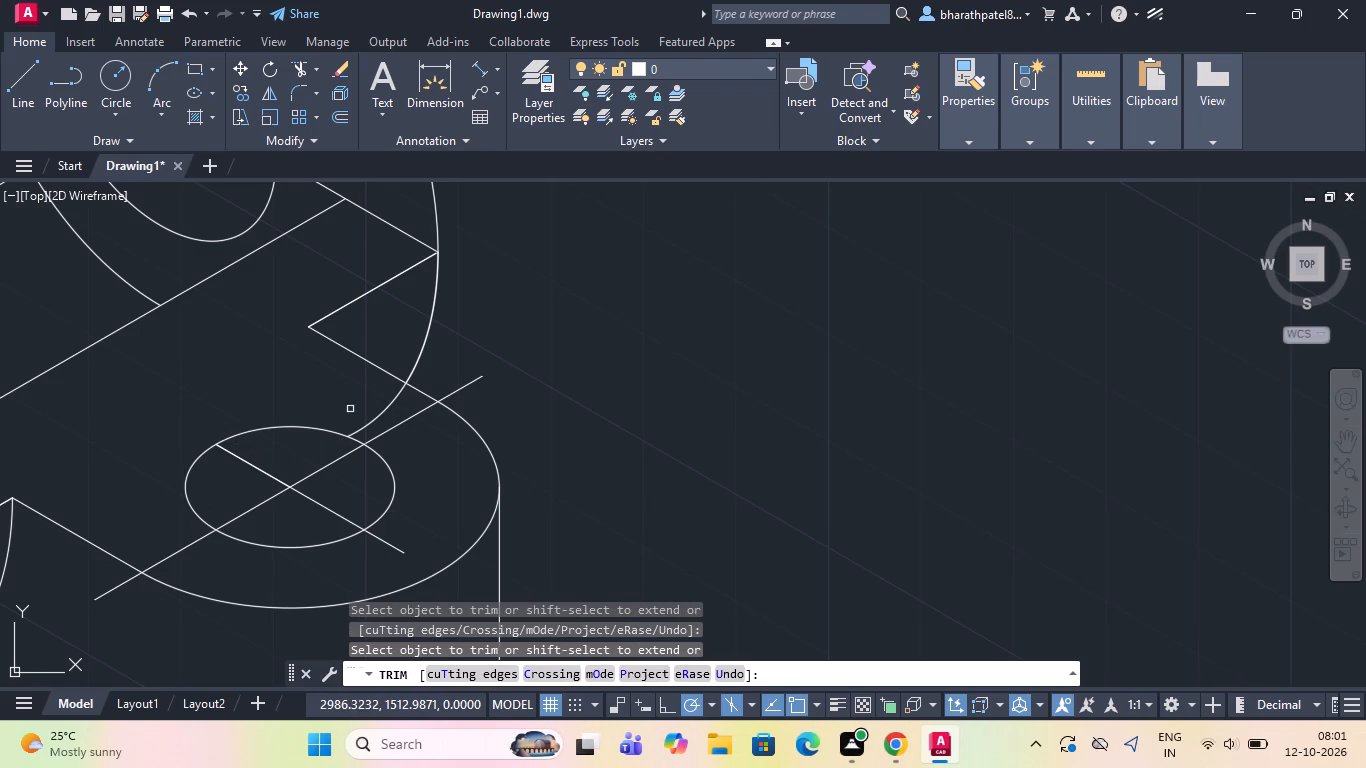
pyautogui.click(367, 432)
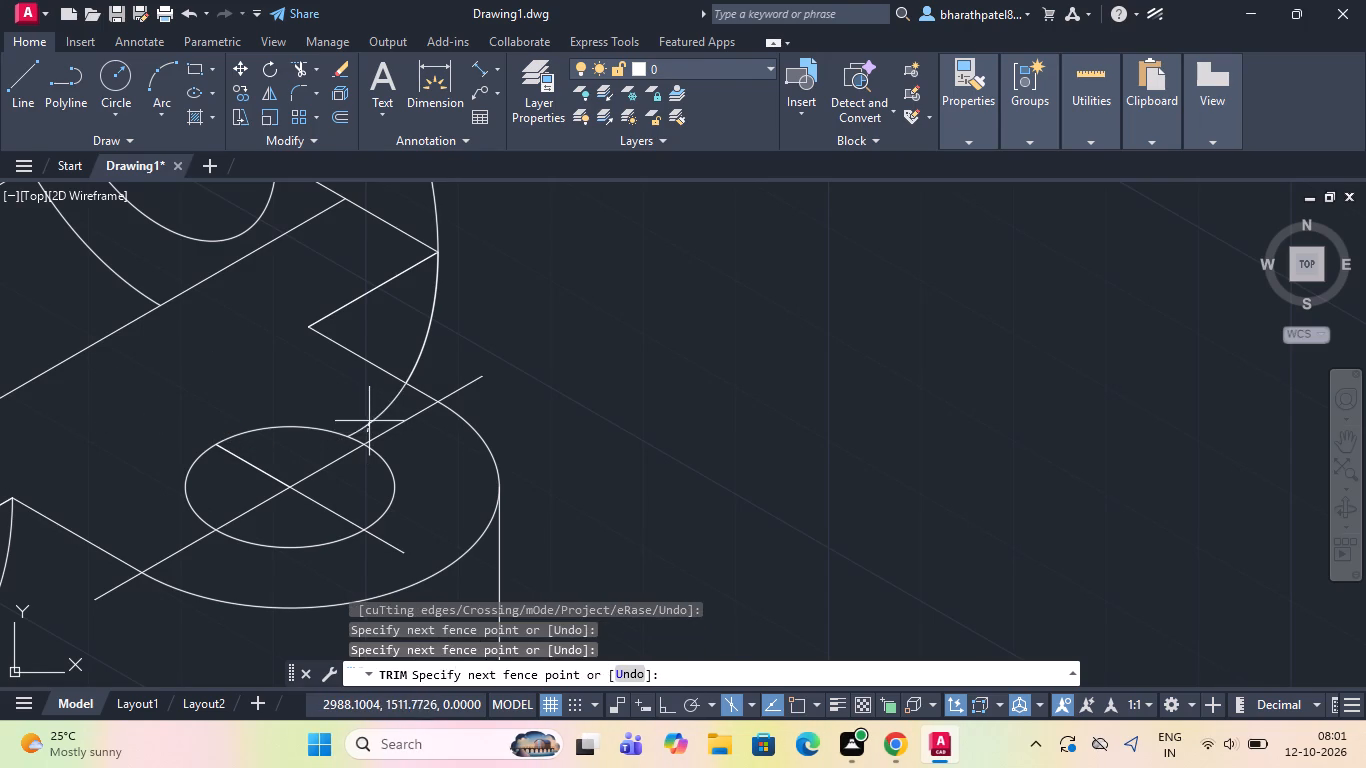
pyautogui.click(369, 415)
pyautogui.scroll(-2, 369, 415)
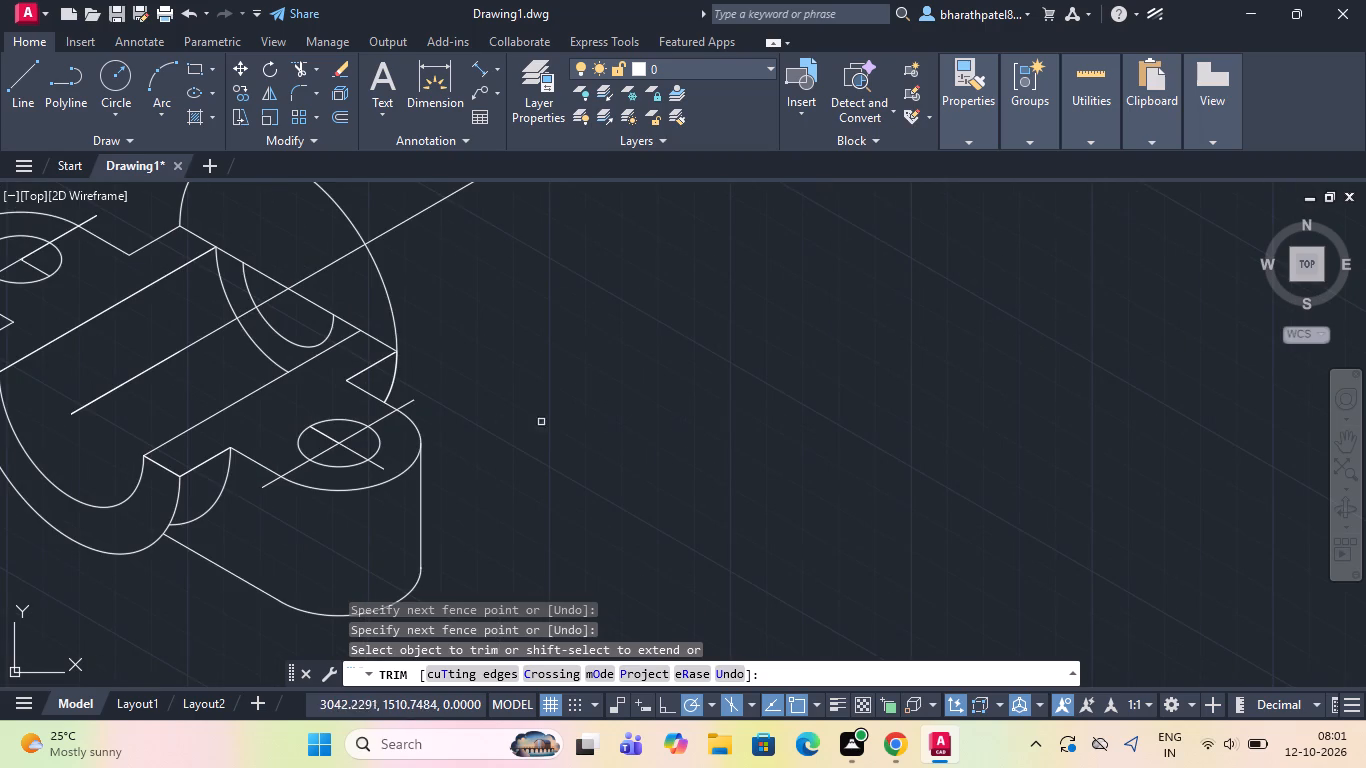
pyautogui.scroll(-2, 472, 423)
pyautogui.scroll(2, 475, 335)
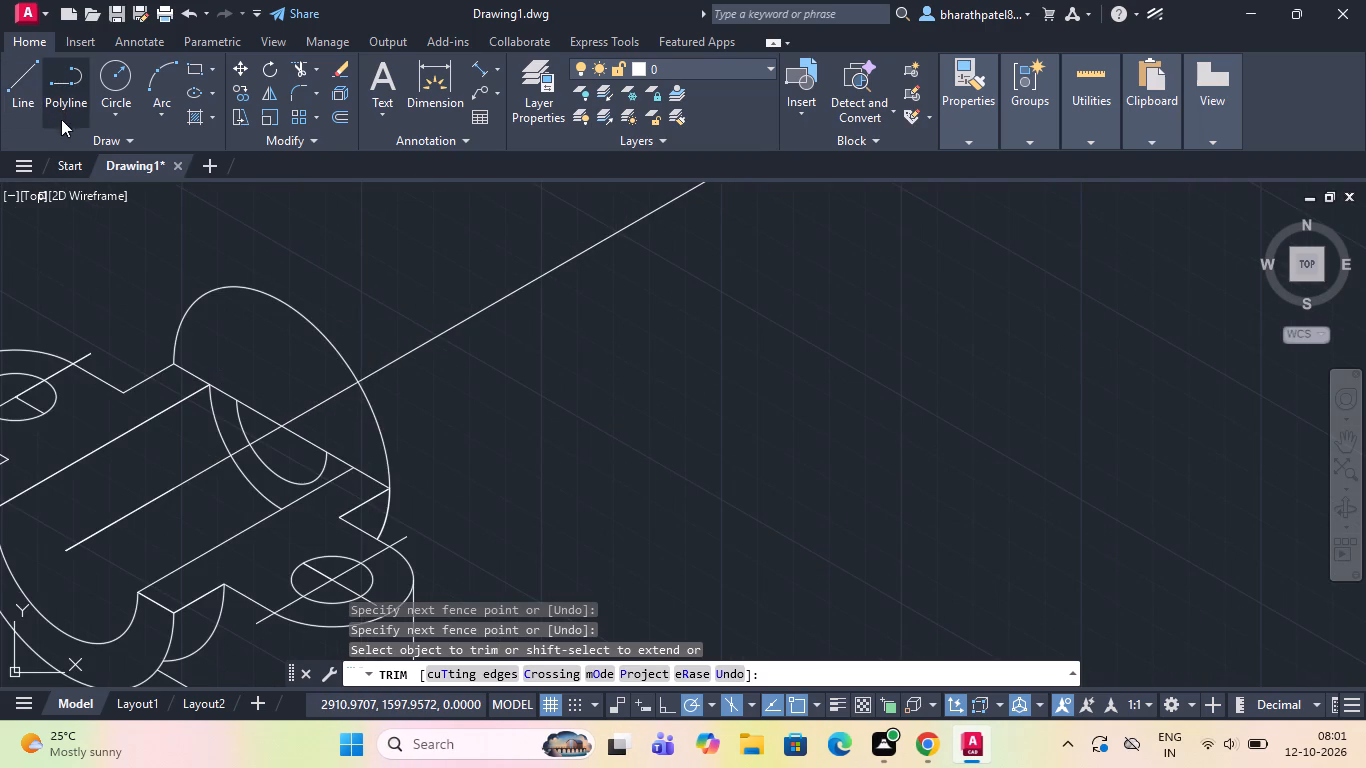
# Draw a line 30 long at 30° along the axis from the back centre point, plus a short segment off its far end.
pyautogui.click(18, 76)
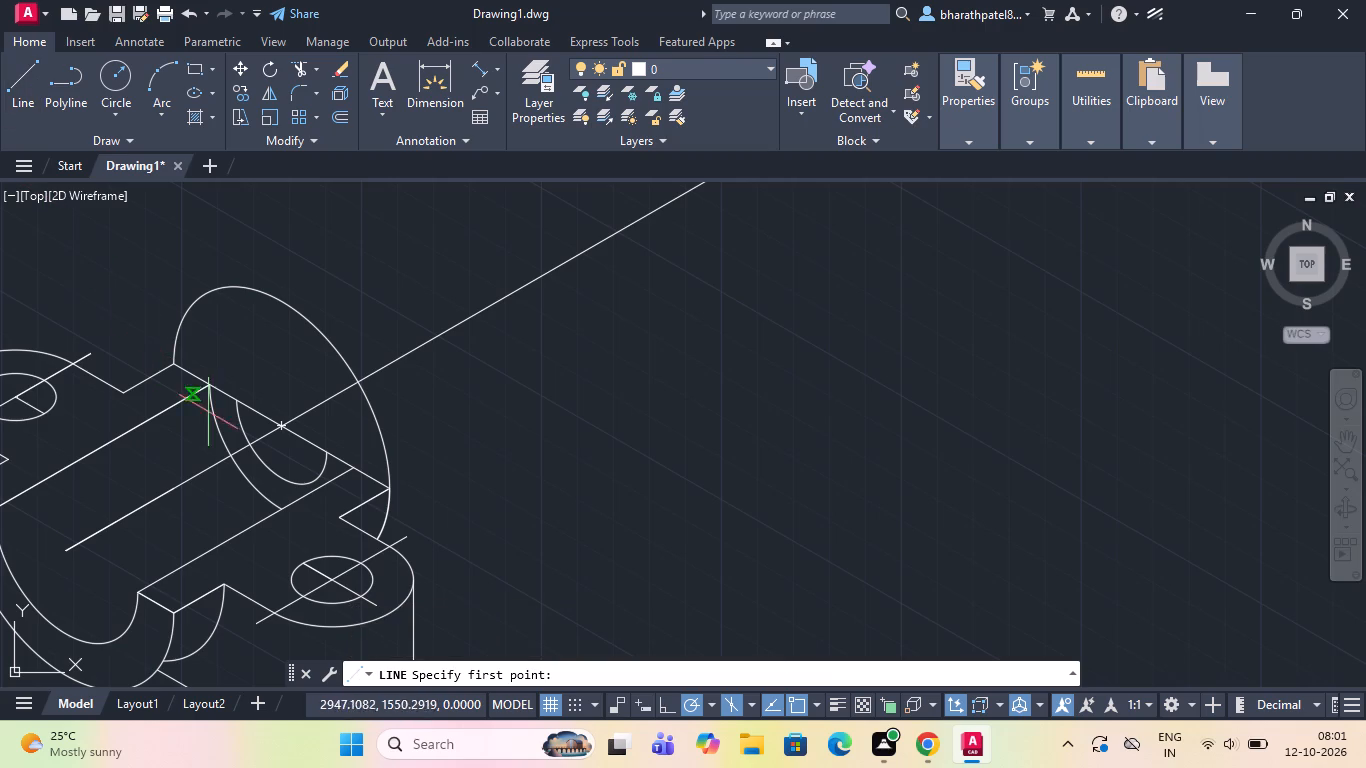
pyautogui.click(279, 420)
pyautogui.scroll(-4, 279, 420)
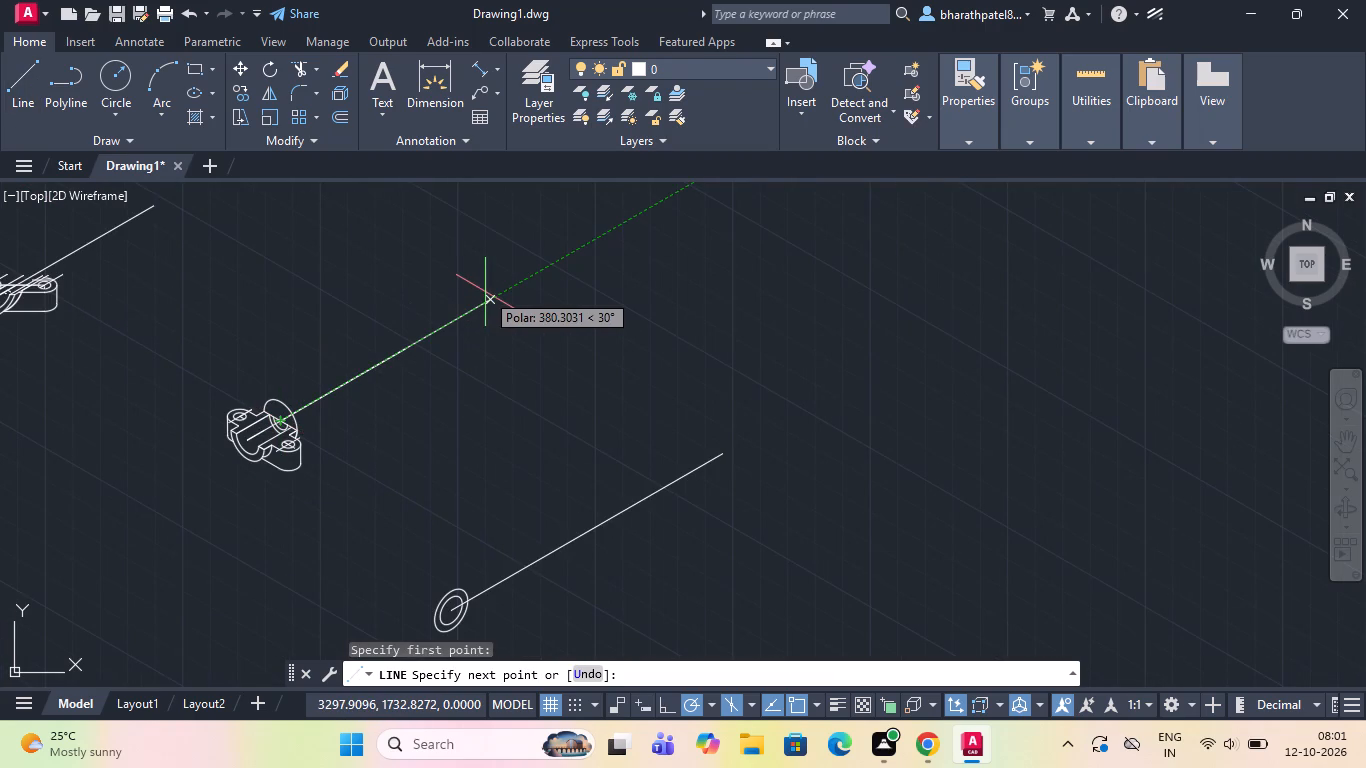
pyautogui.write('30')
pyautogui.press('Return')
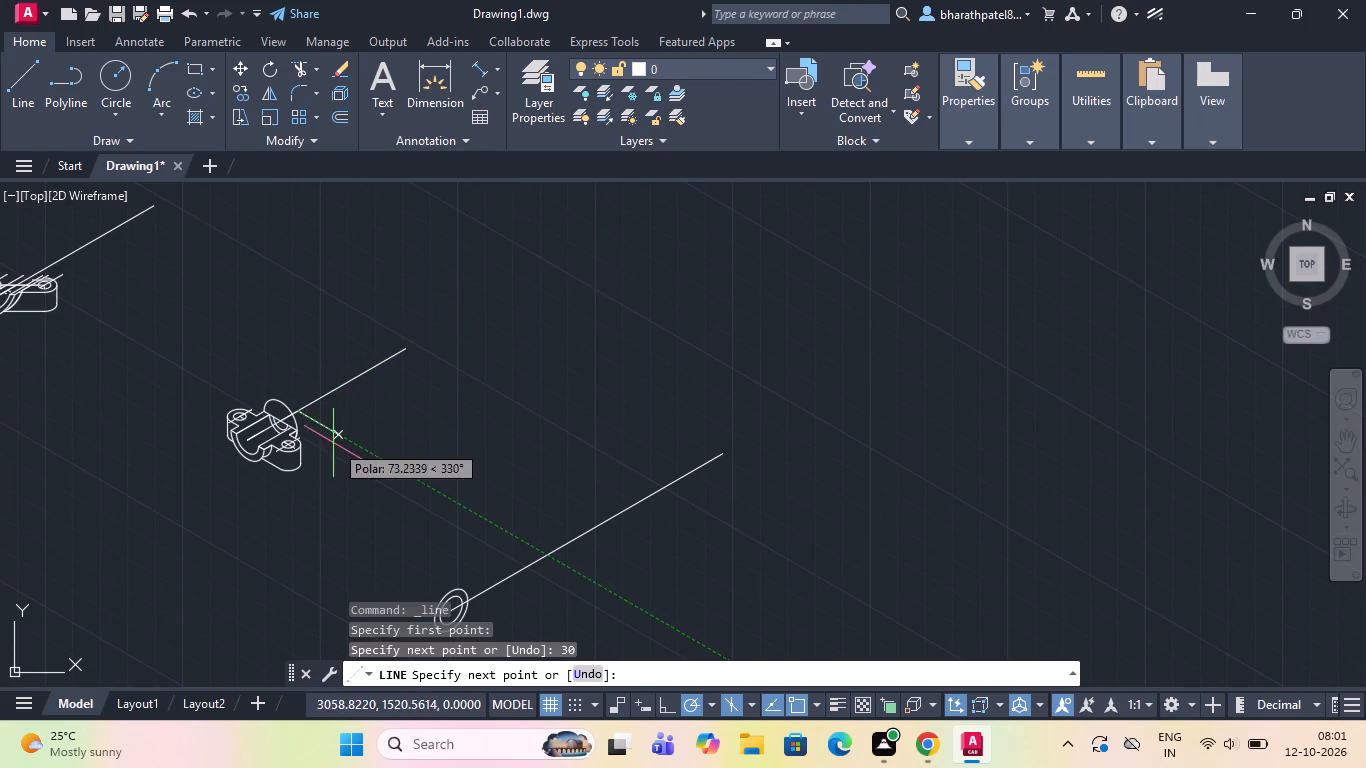
pyautogui.scroll(3, 283, 396)
pyautogui.scroll(4, 295, 533)
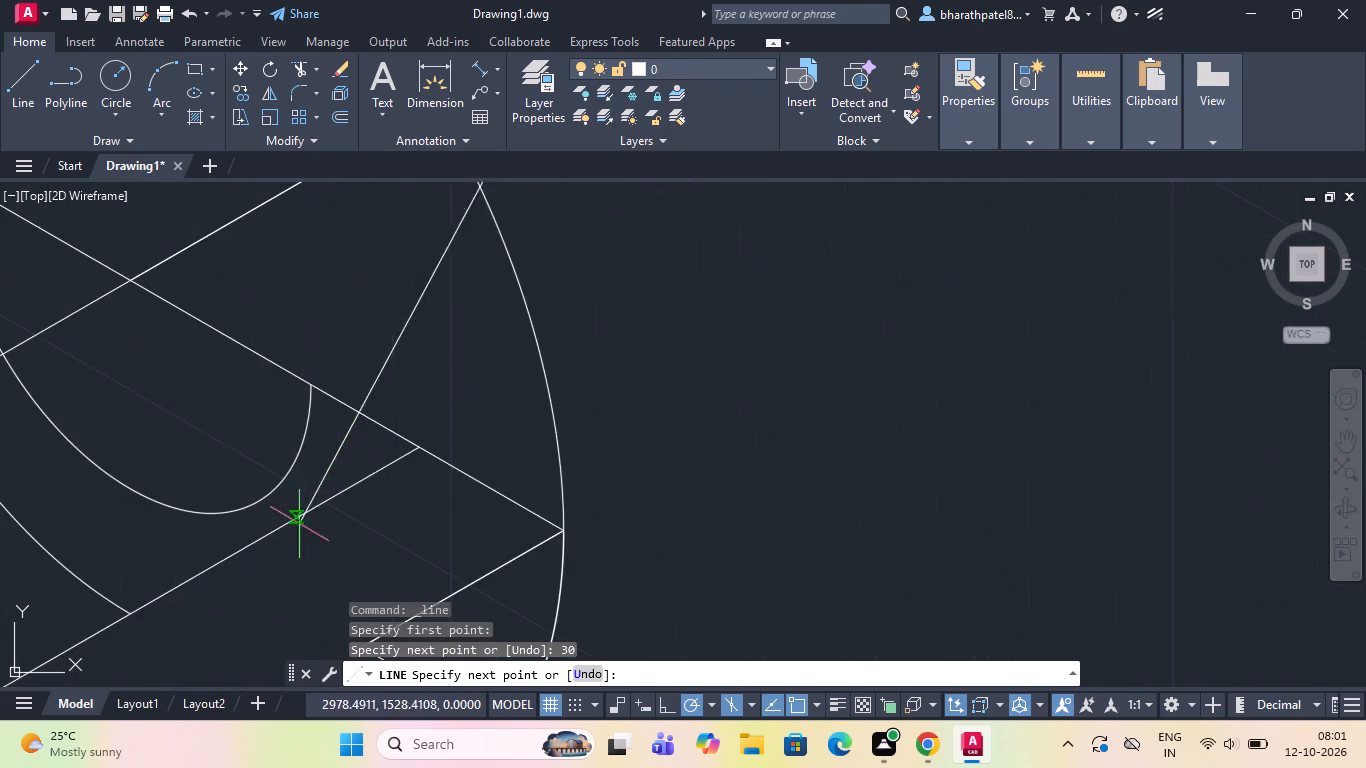
pyautogui.scroll(-4, 420, 460)
pyautogui.scroll(3, 456, 393)
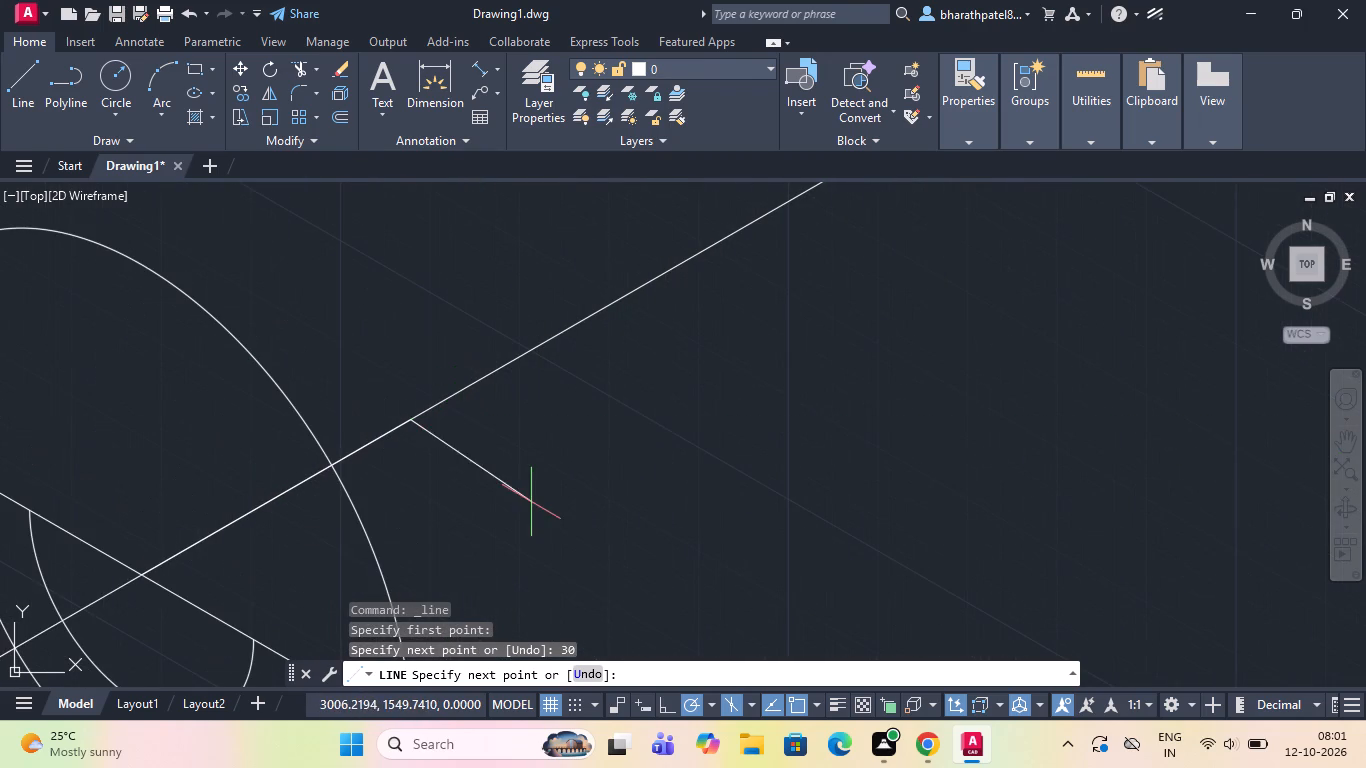
pyautogui.click(481, 522)
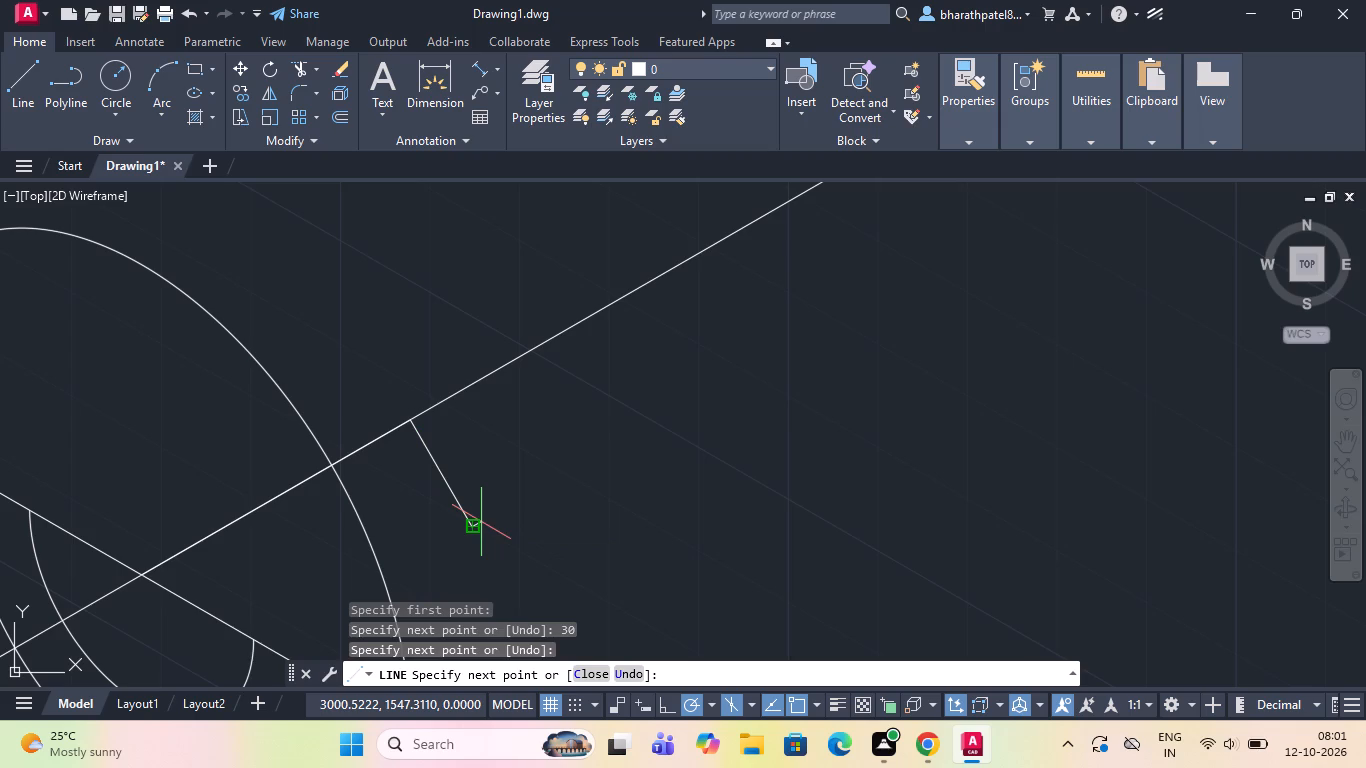
pyautogui.press('Escape')
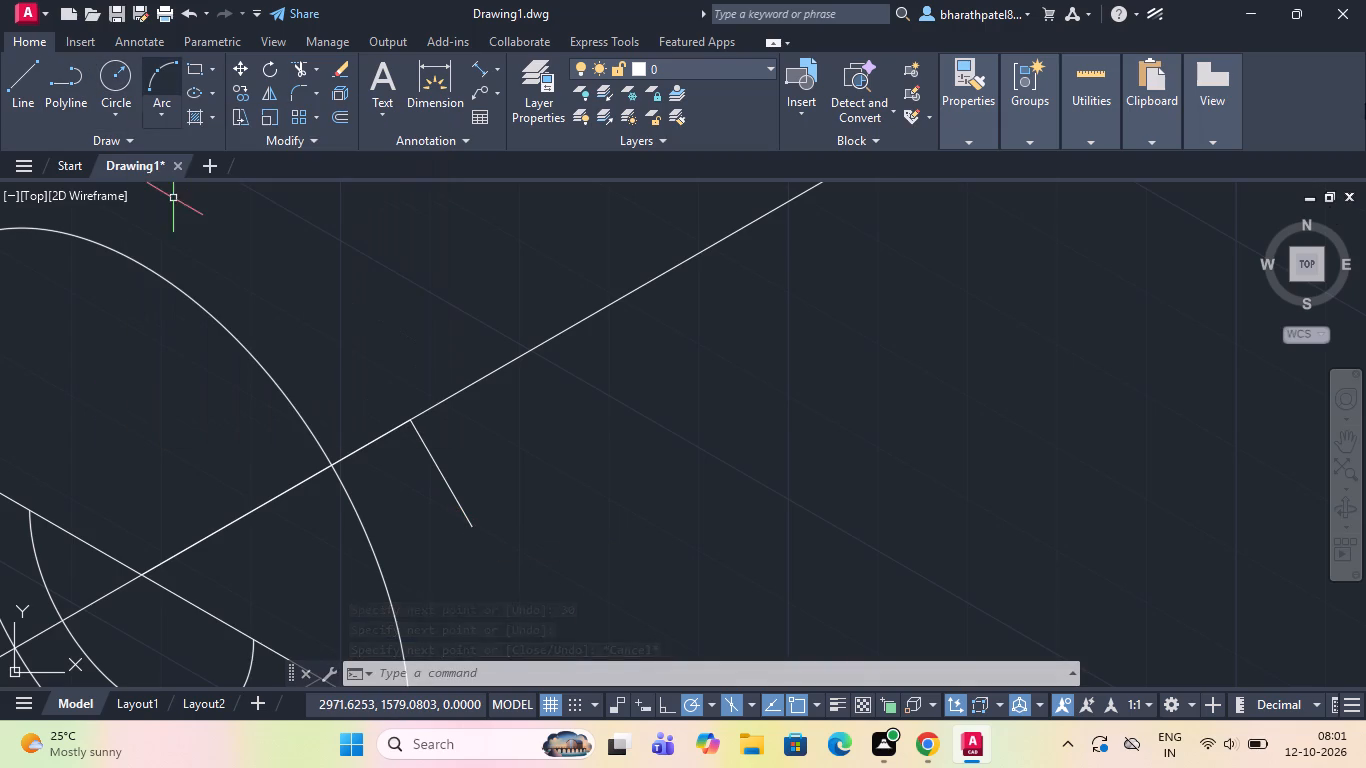
# Draw an isocircle of radius 30 centred on the far end of the 30-long axis line.
pyautogui.write('ell')
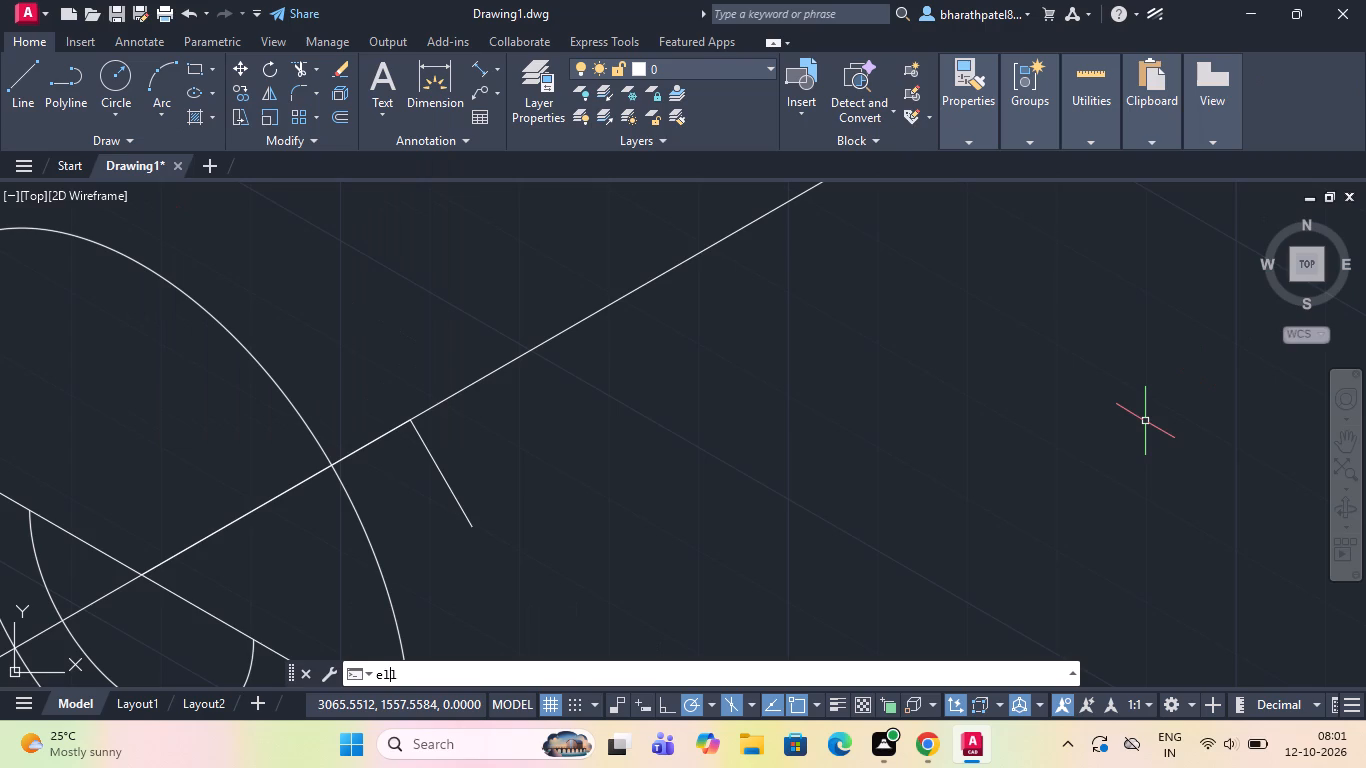
pyautogui.press('Return')
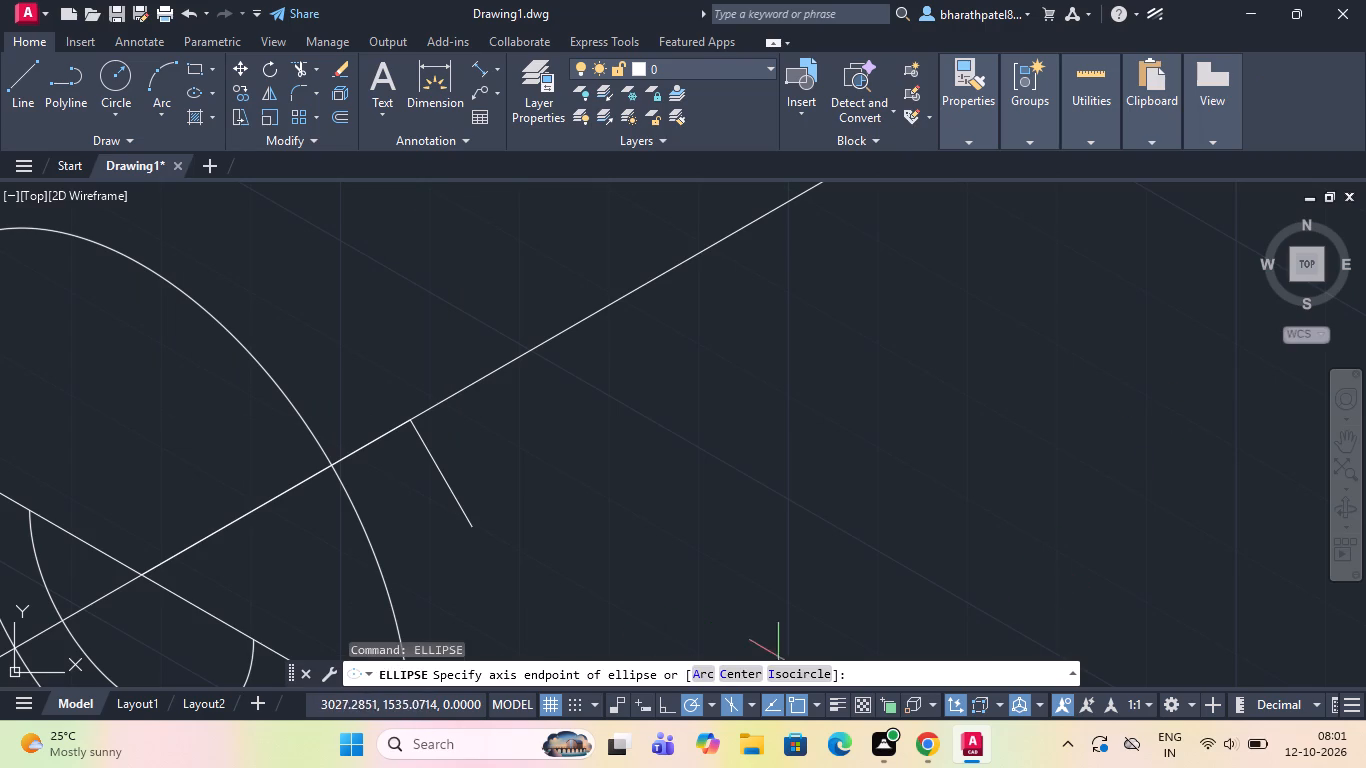
pyautogui.click(797, 675)
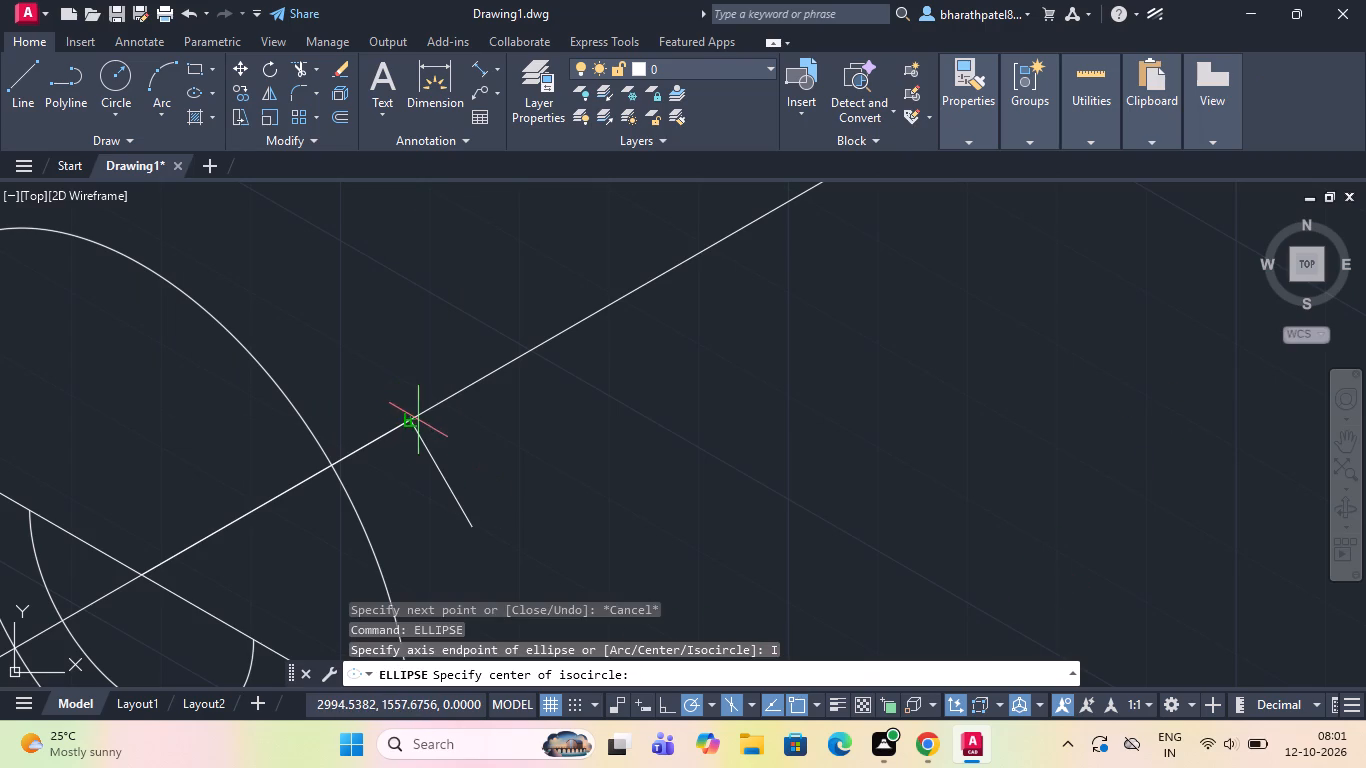
pyautogui.click(407, 417)
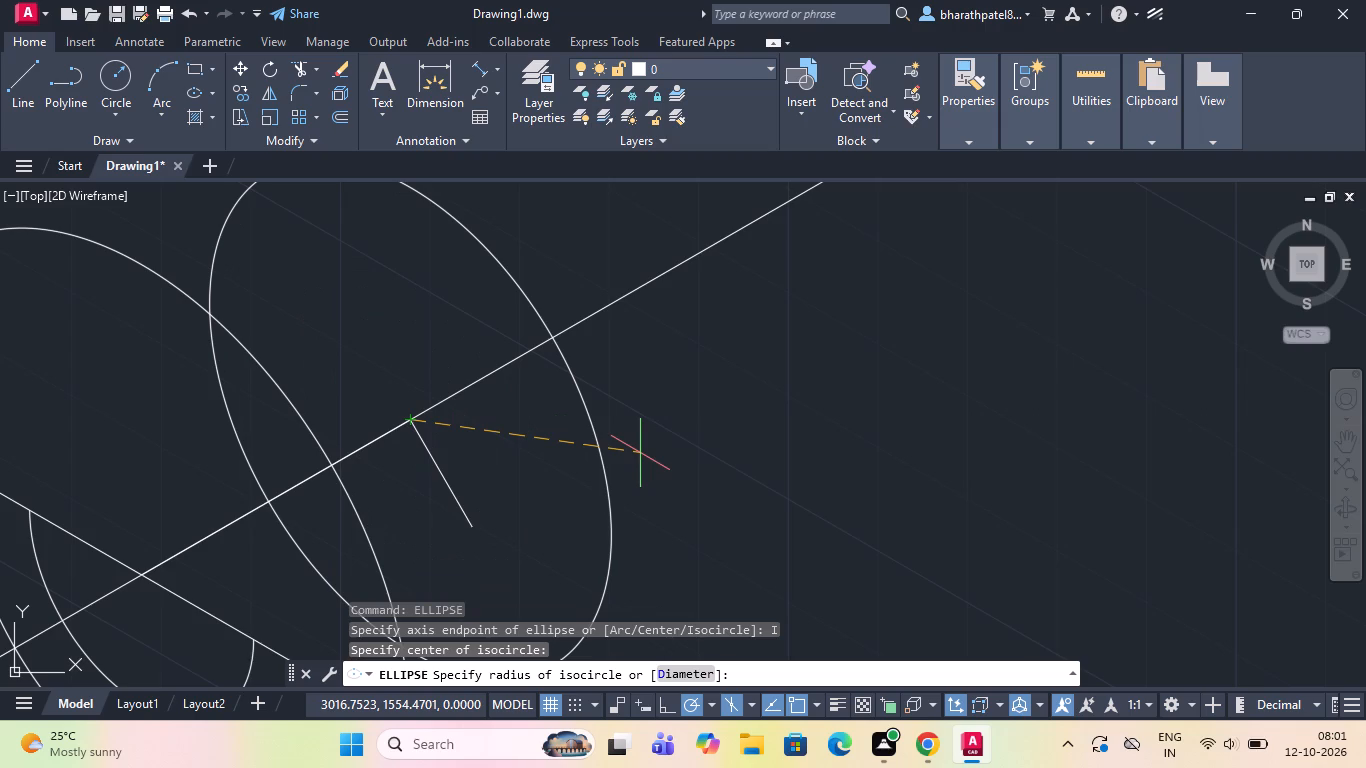
pyautogui.press('3')
pyautogui.press('0')
pyautogui.press('Return')
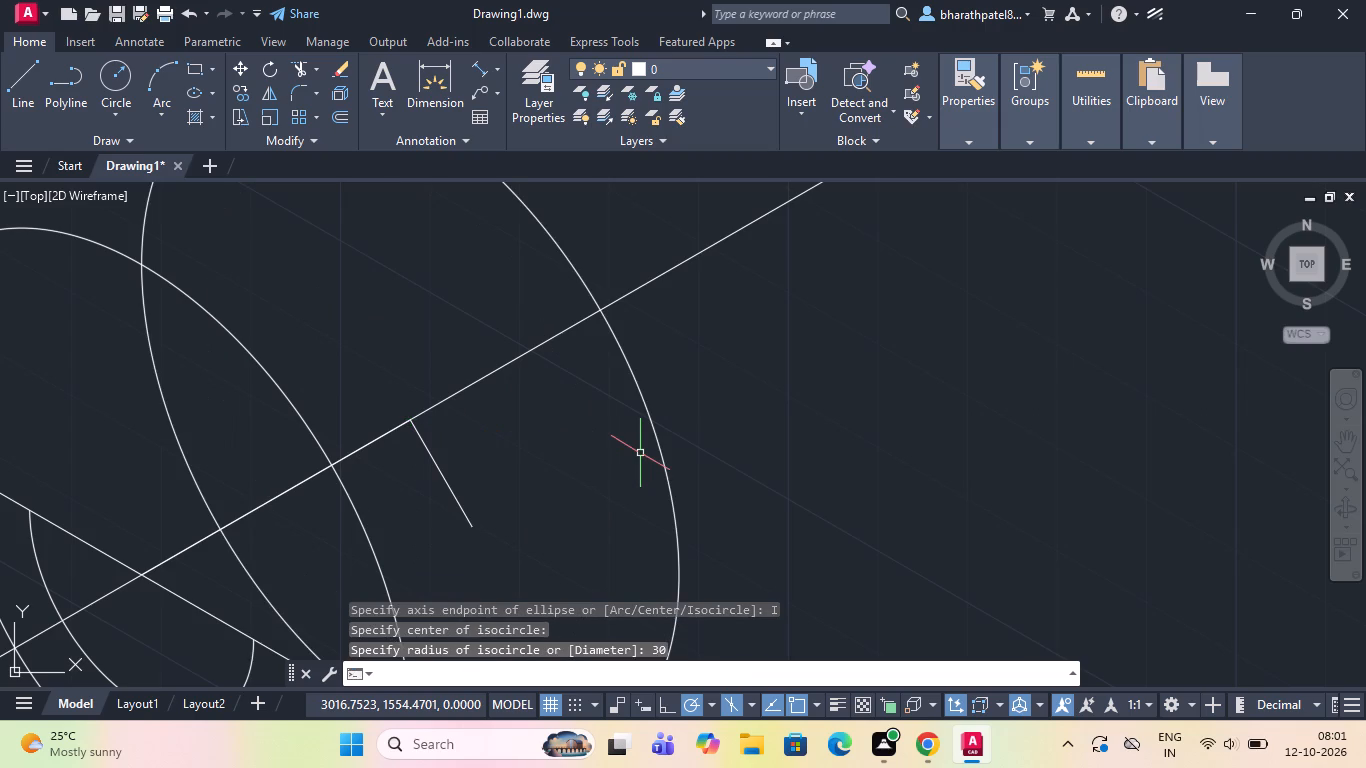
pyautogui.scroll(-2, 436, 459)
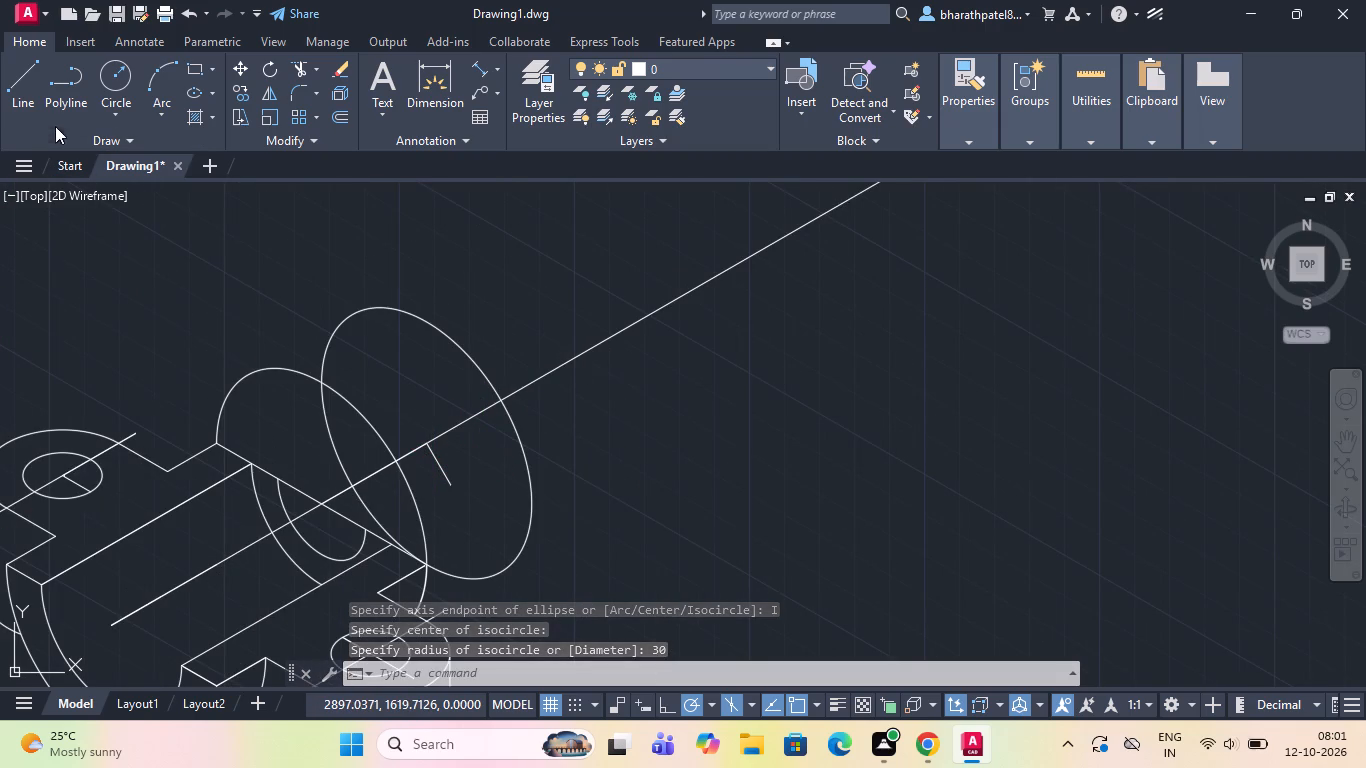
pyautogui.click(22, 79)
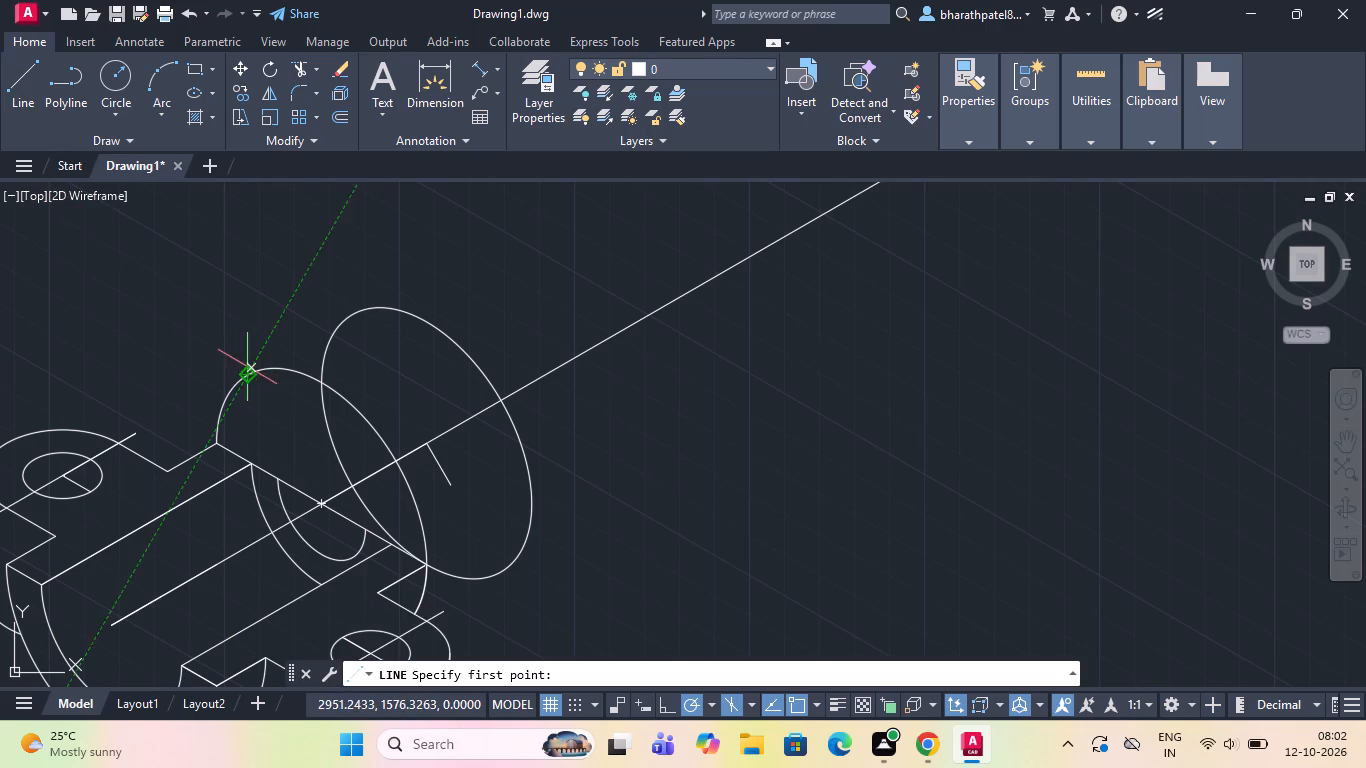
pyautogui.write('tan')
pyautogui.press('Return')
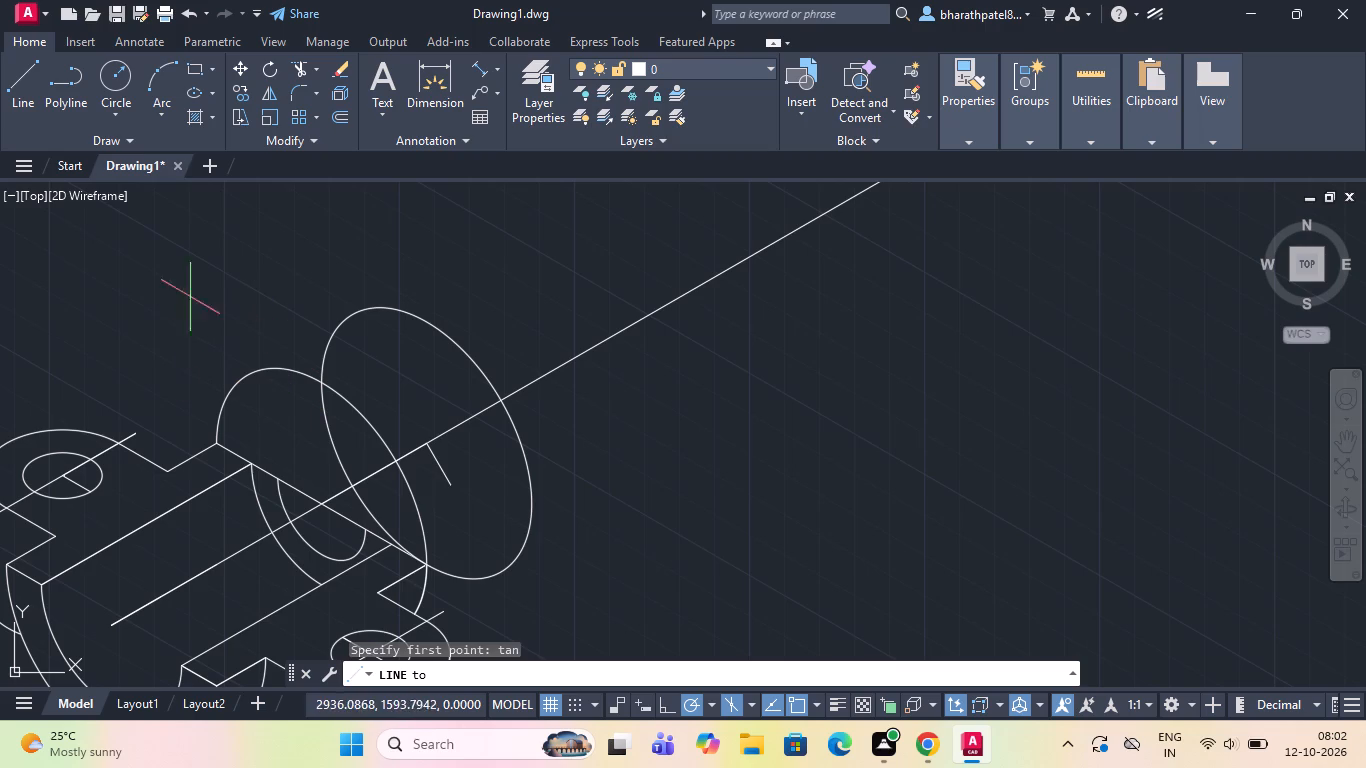
# Draw a line joining the upper outer quadrants of the back-end radius-30 arc and the new rear isocircle.
pyautogui.click(14, 68)
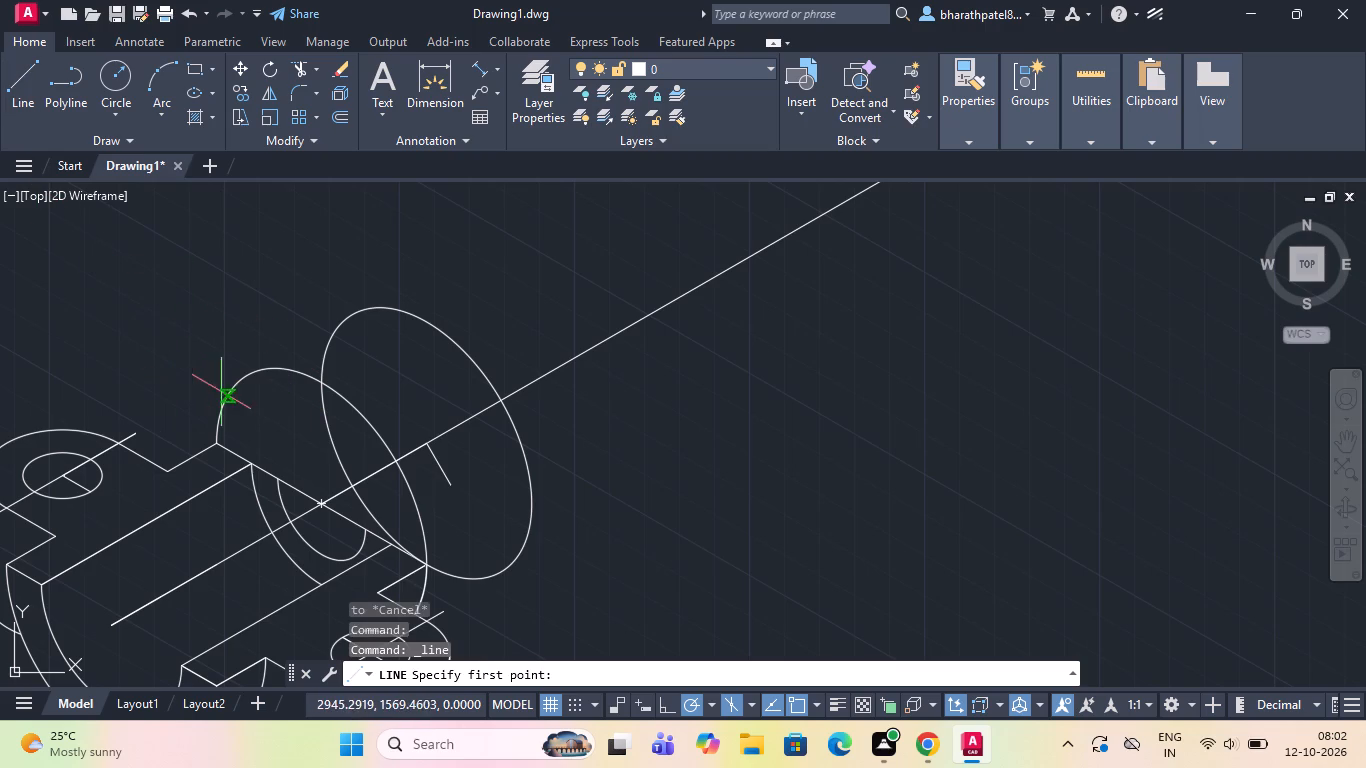
pyautogui.click(248, 375)
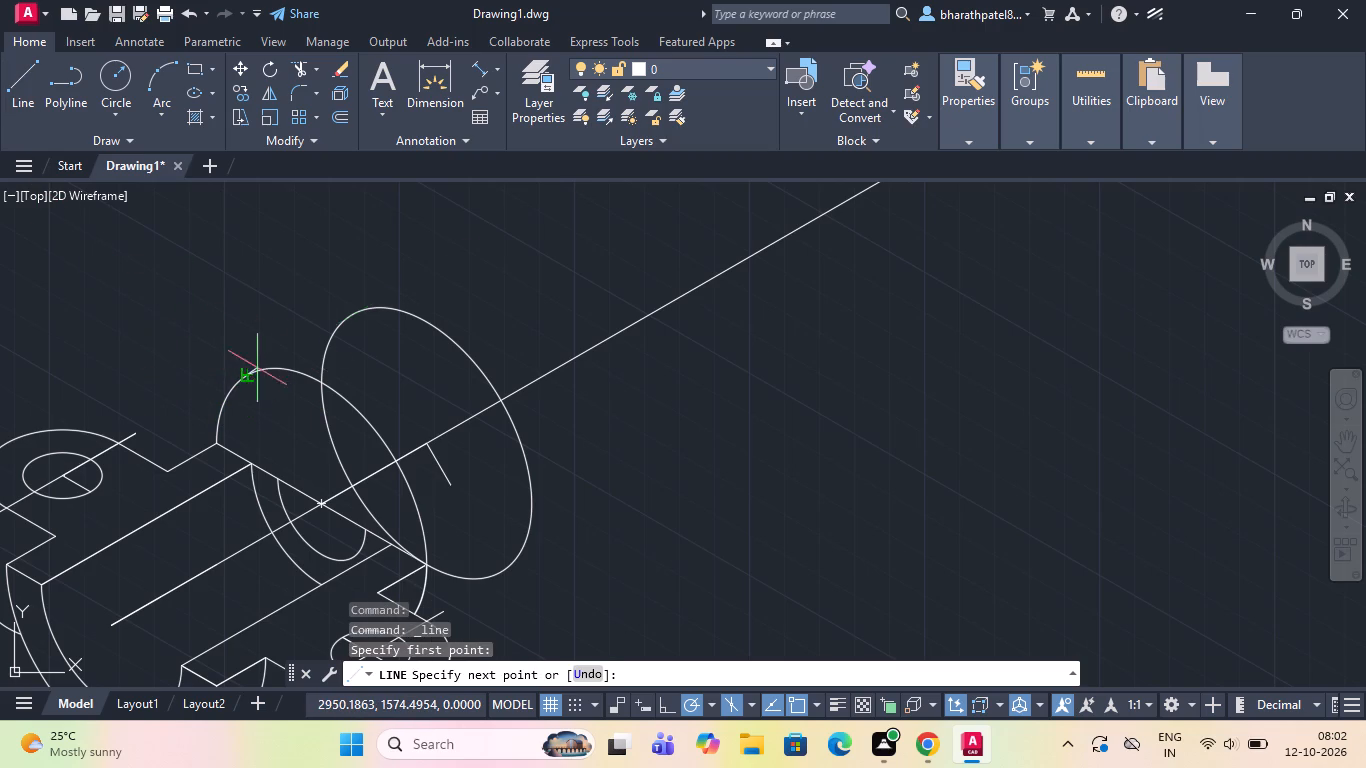
pyautogui.click(352, 314)
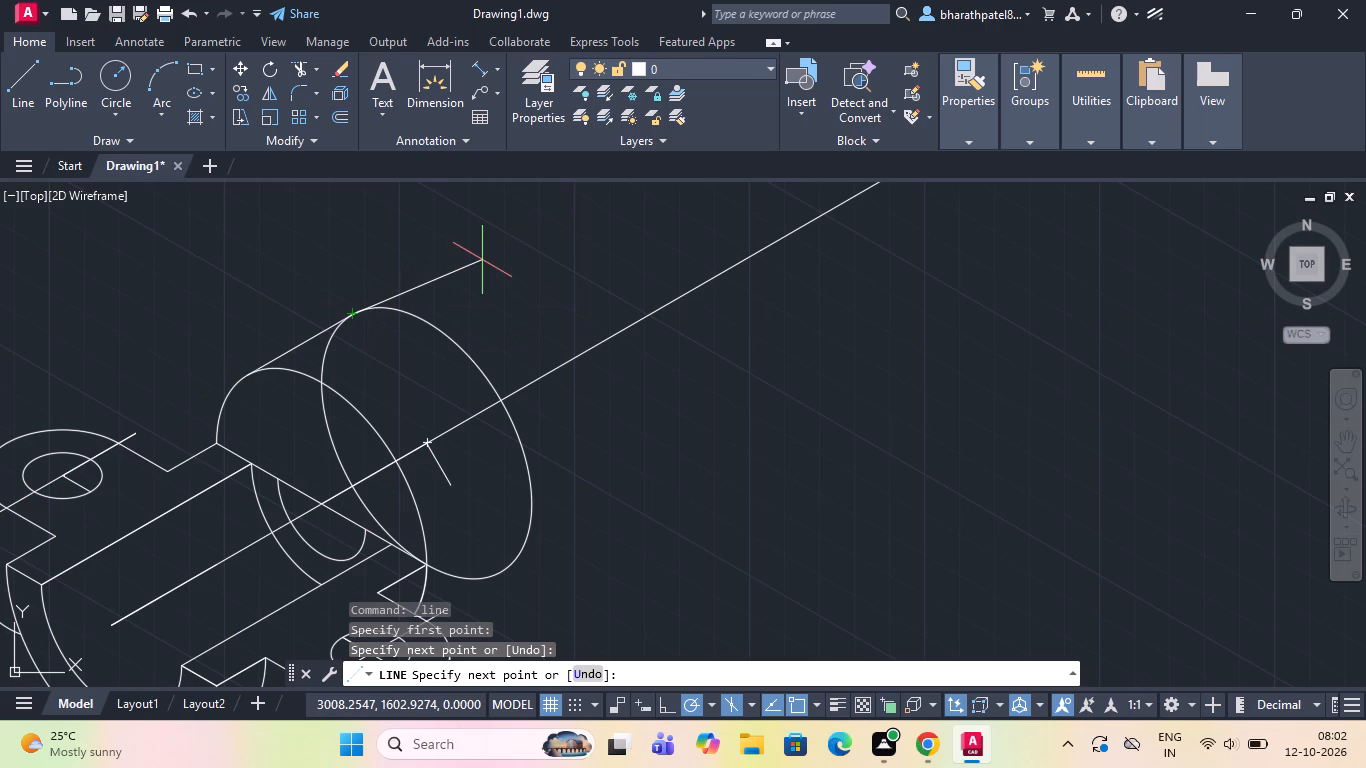
pyautogui.press('Escape')
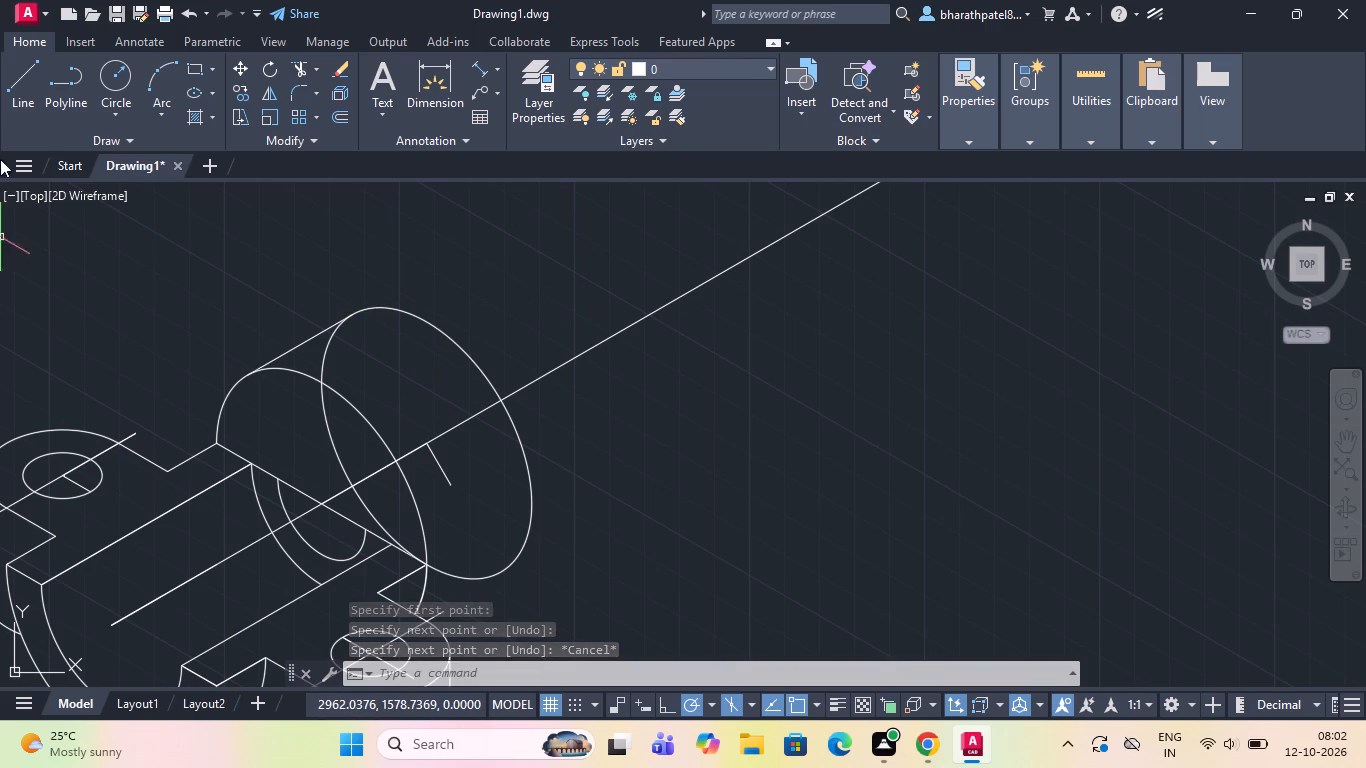
# Draw a line at 210° from the rear isocircle's lower quadrant across the front holed plate to the small arc under its front corner.
pyautogui.click(20, 76)
pyautogui.scroll(-1, 256, 440)
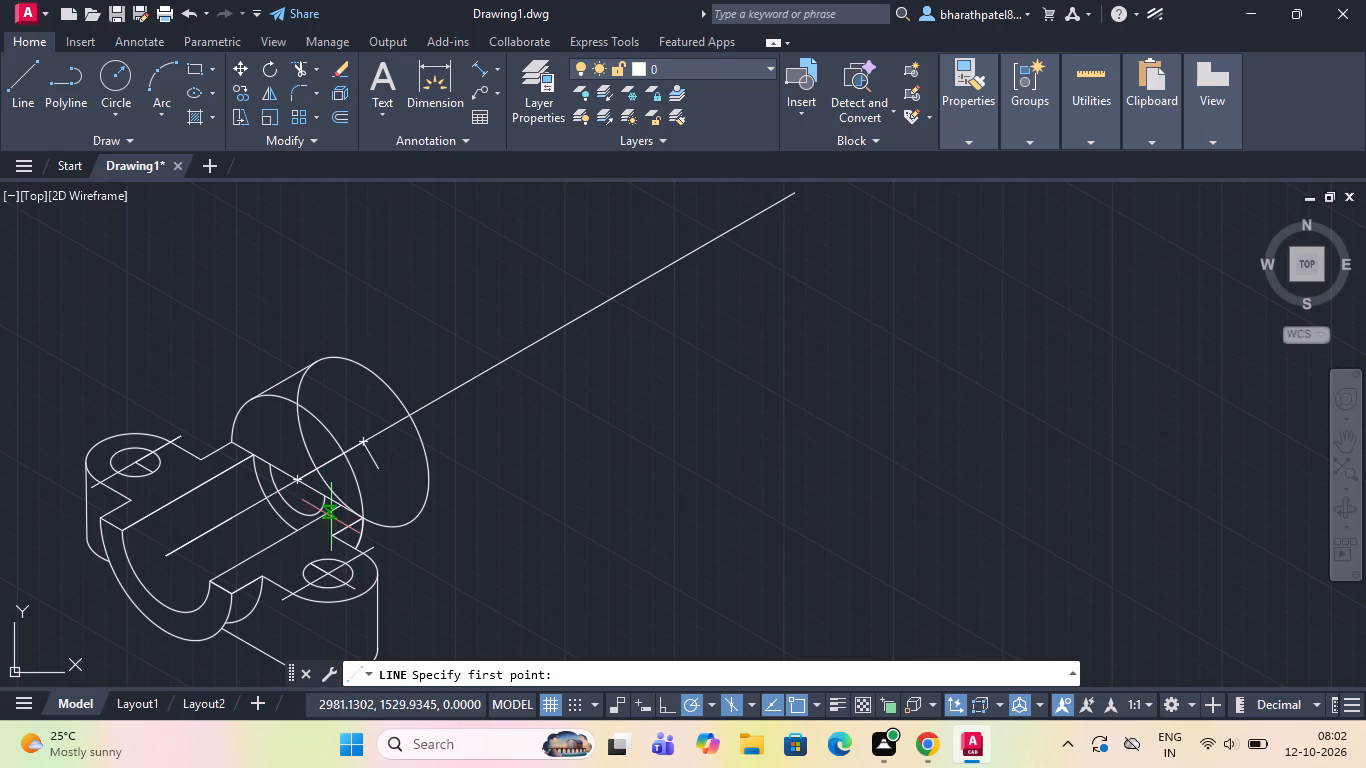
pyautogui.scroll(3, 369, 548)
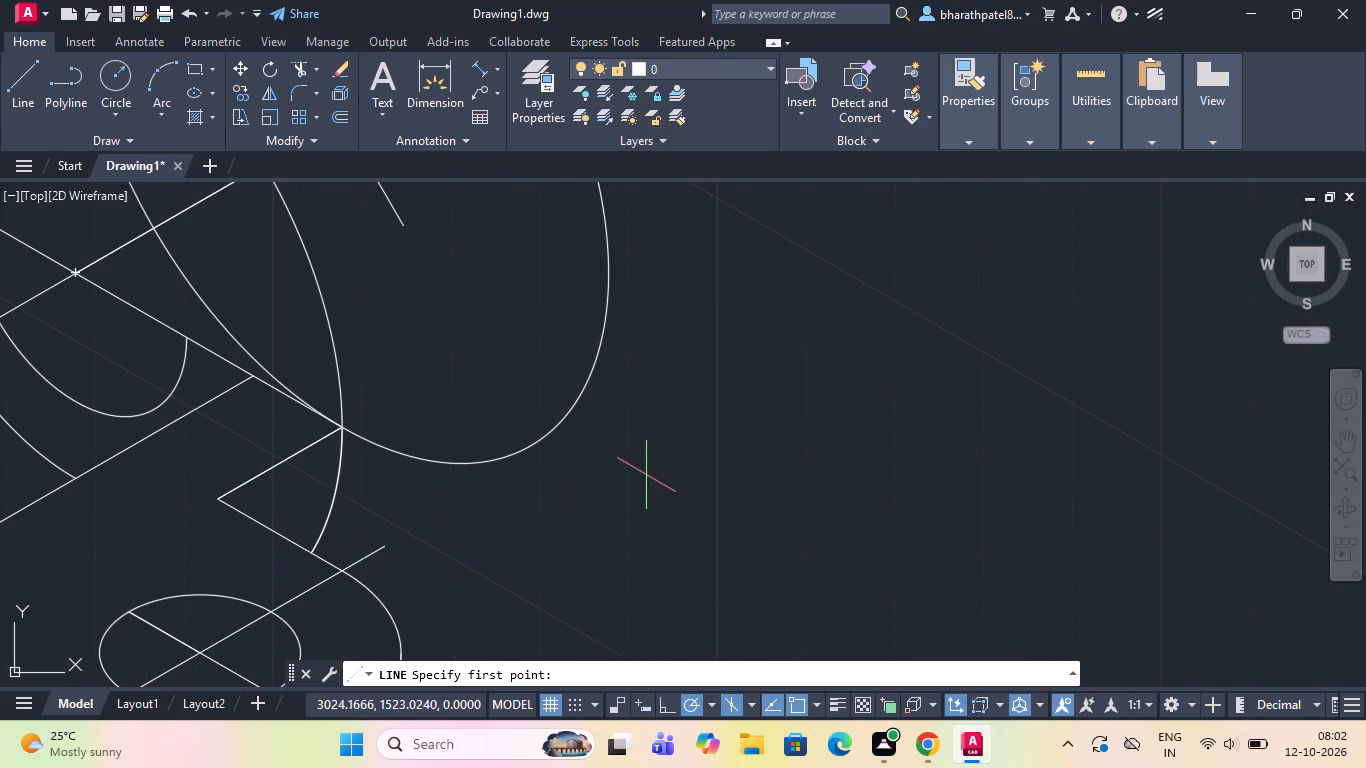
pyautogui.click(529, 443)
pyautogui.scroll(-4, 529, 443)
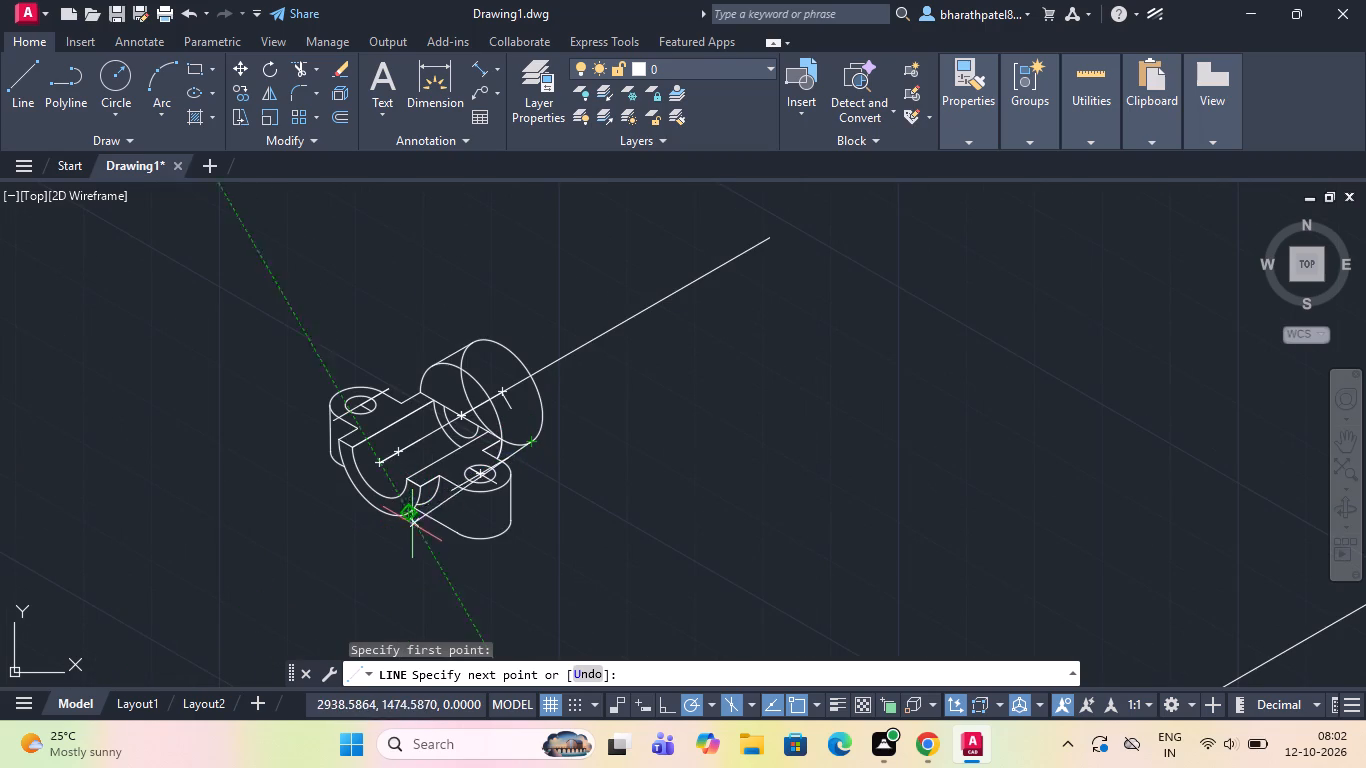
pyautogui.scroll(3, 429, 504)
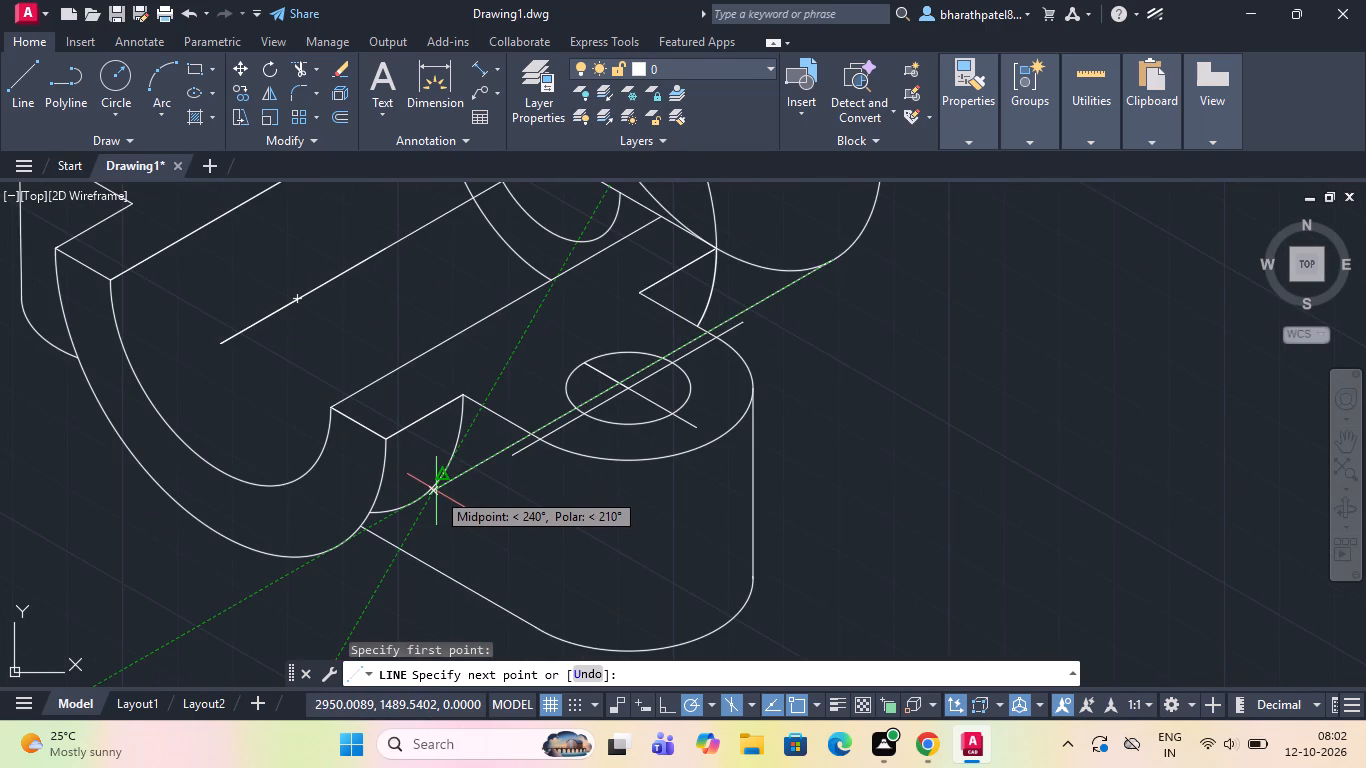
pyautogui.click(436, 491)
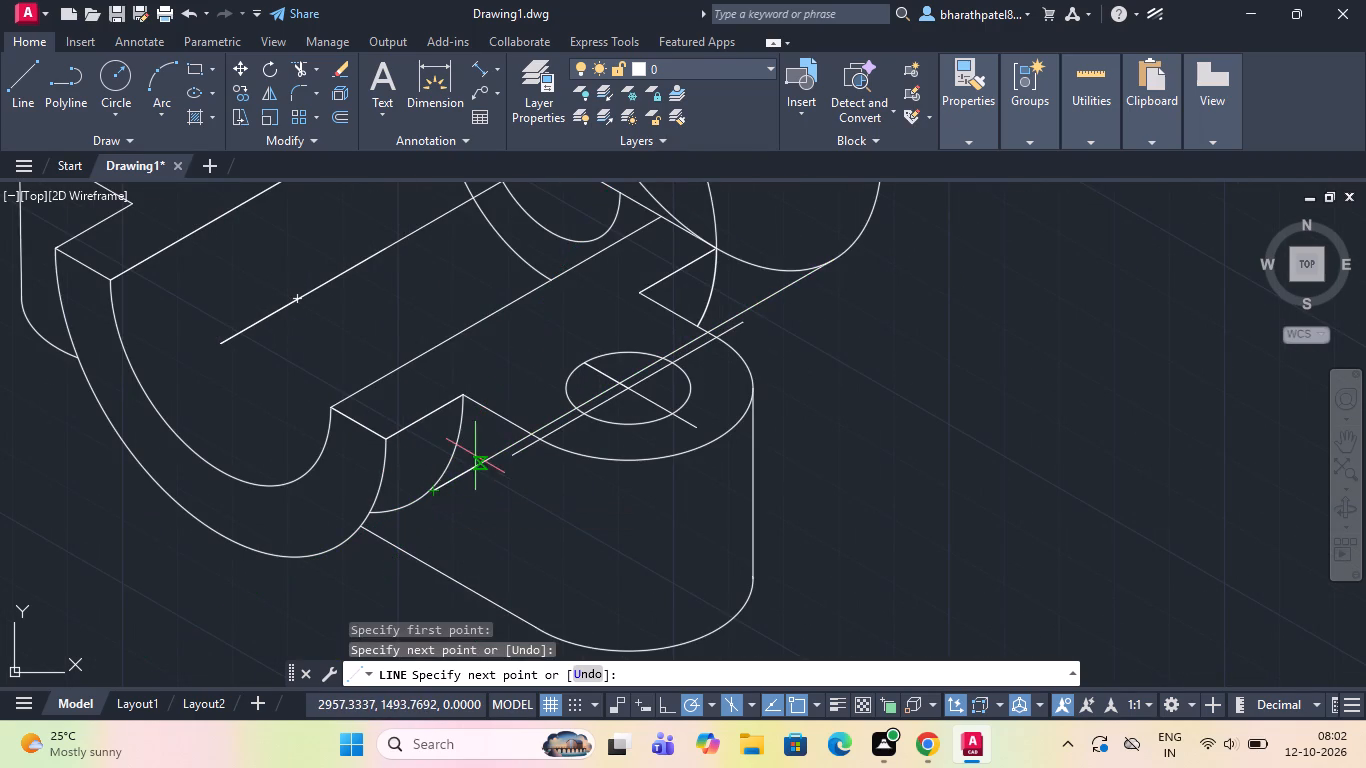
pyautogui.press('Escape')
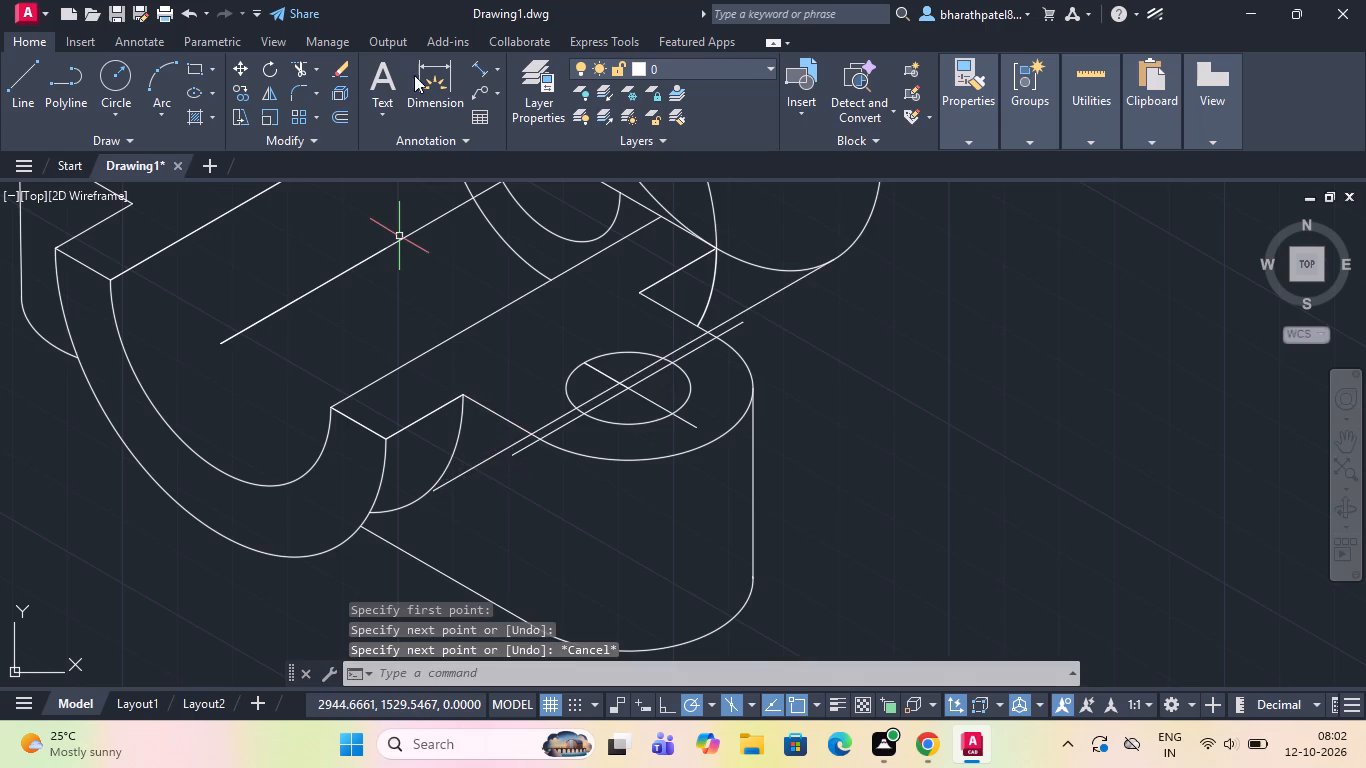
# Trim the new lower line's portions crossing the front plate and its hole, leaving only the part behind the plate's back edge.
pyautogui.click(301, 68)
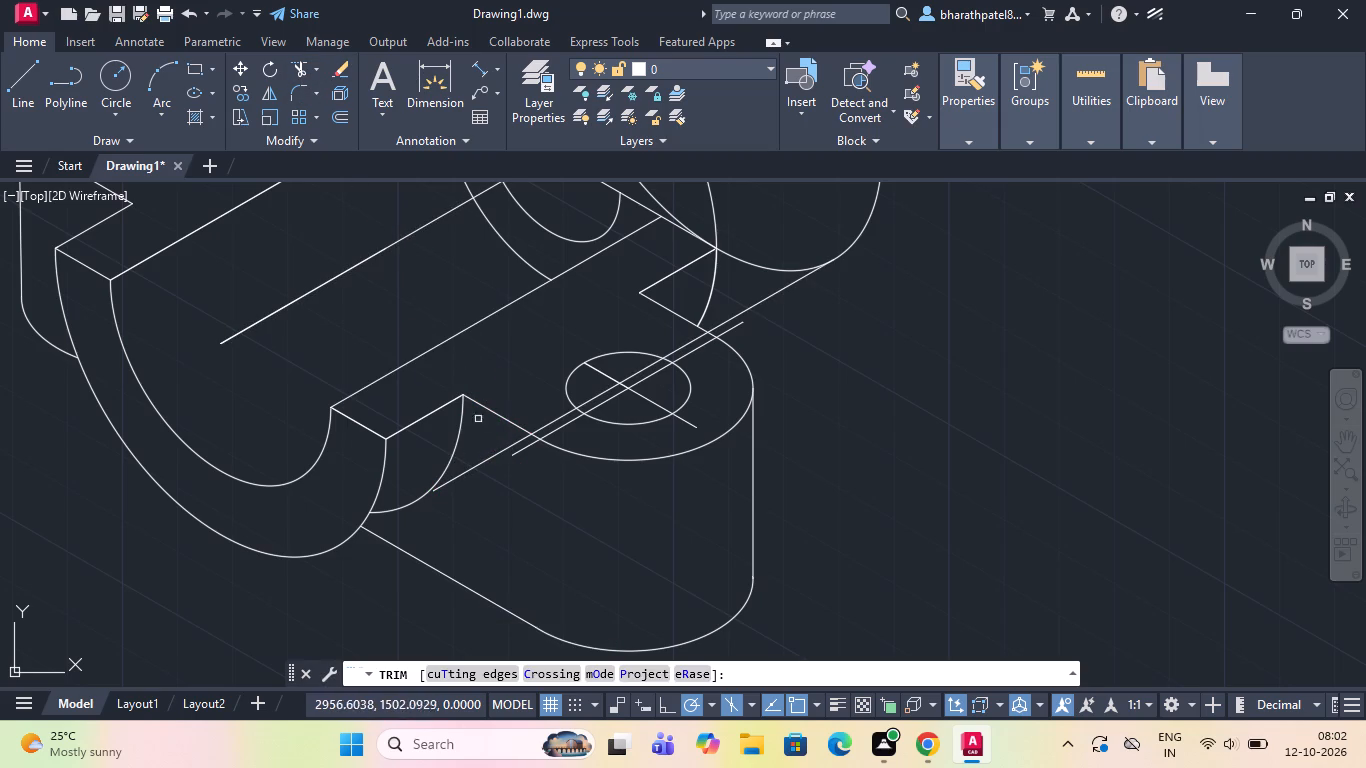
pyautogui.click(483, 461)
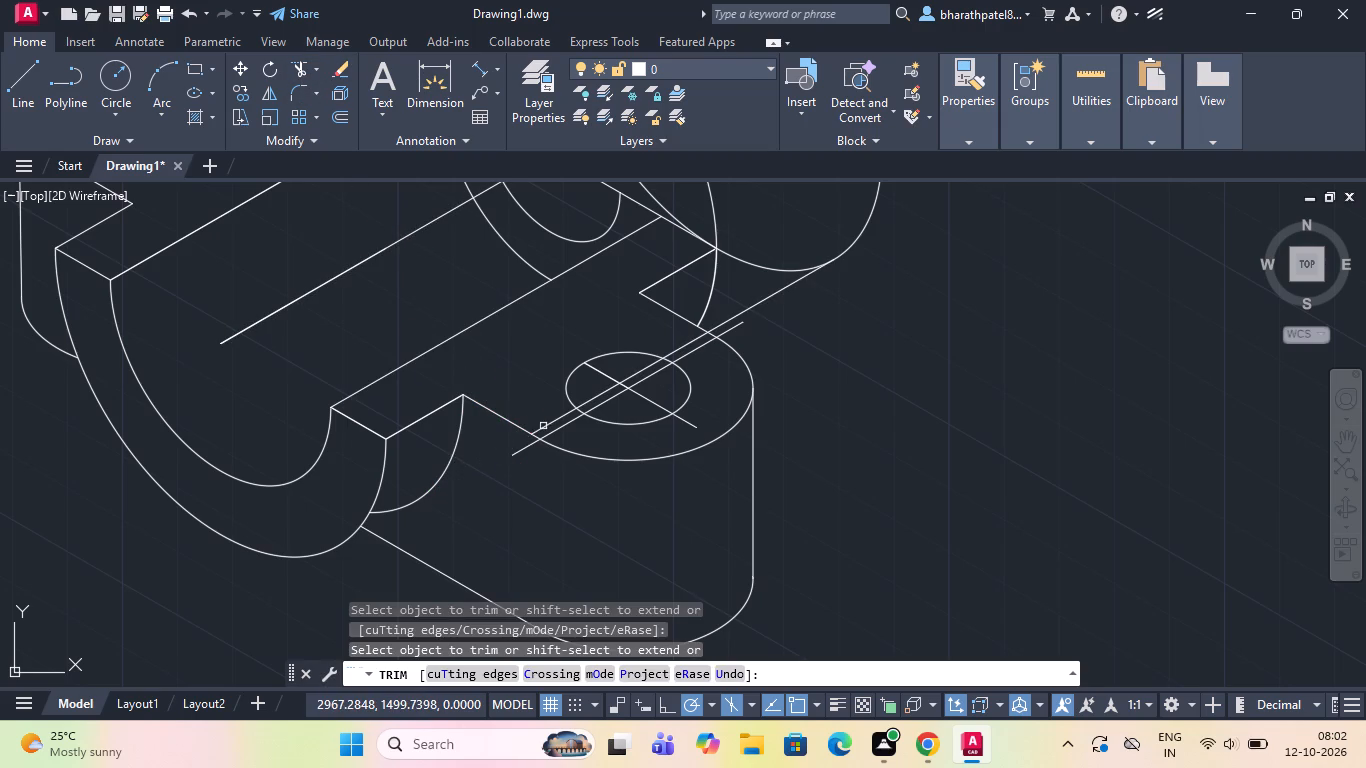
pyautogui.click(543, 425)
pyautogui.click(583, 405)
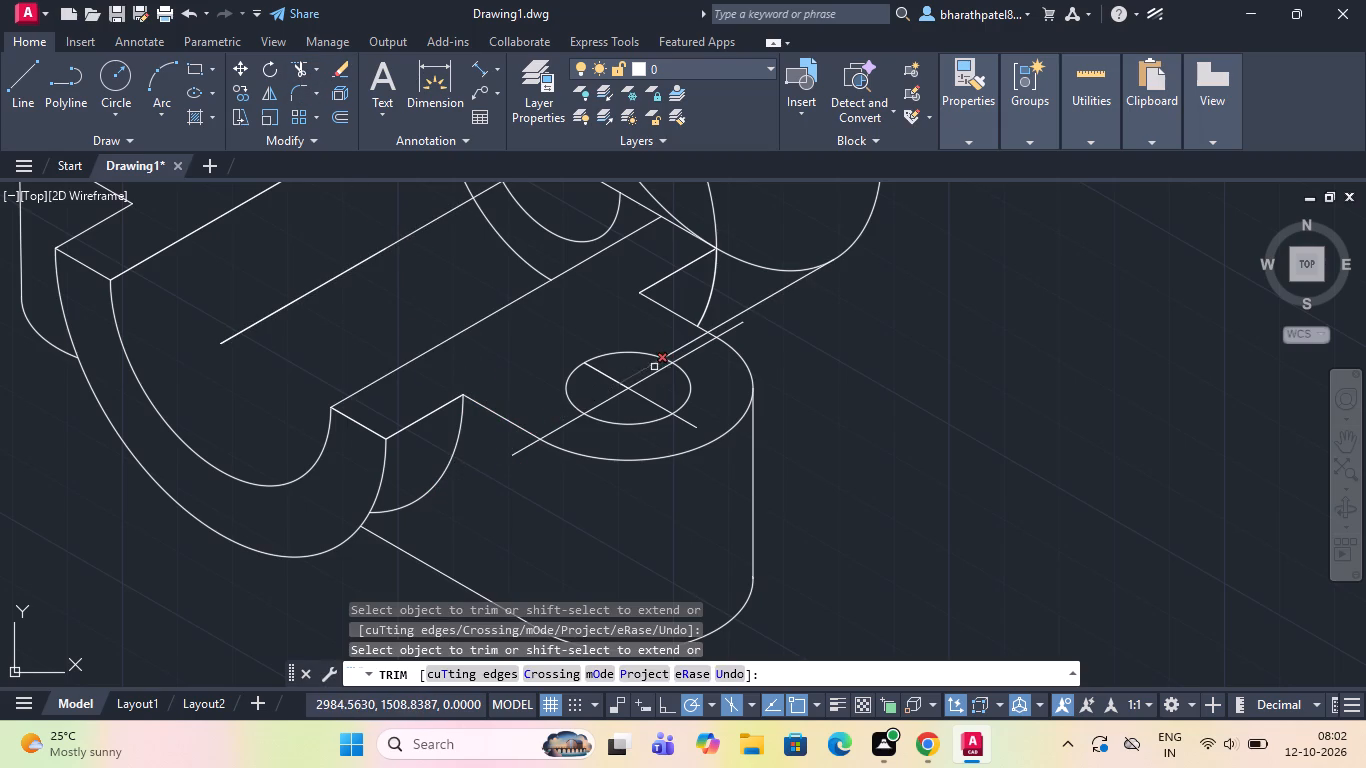
pyautogui.click(647, 370)
pyautogui.click(680, 347)
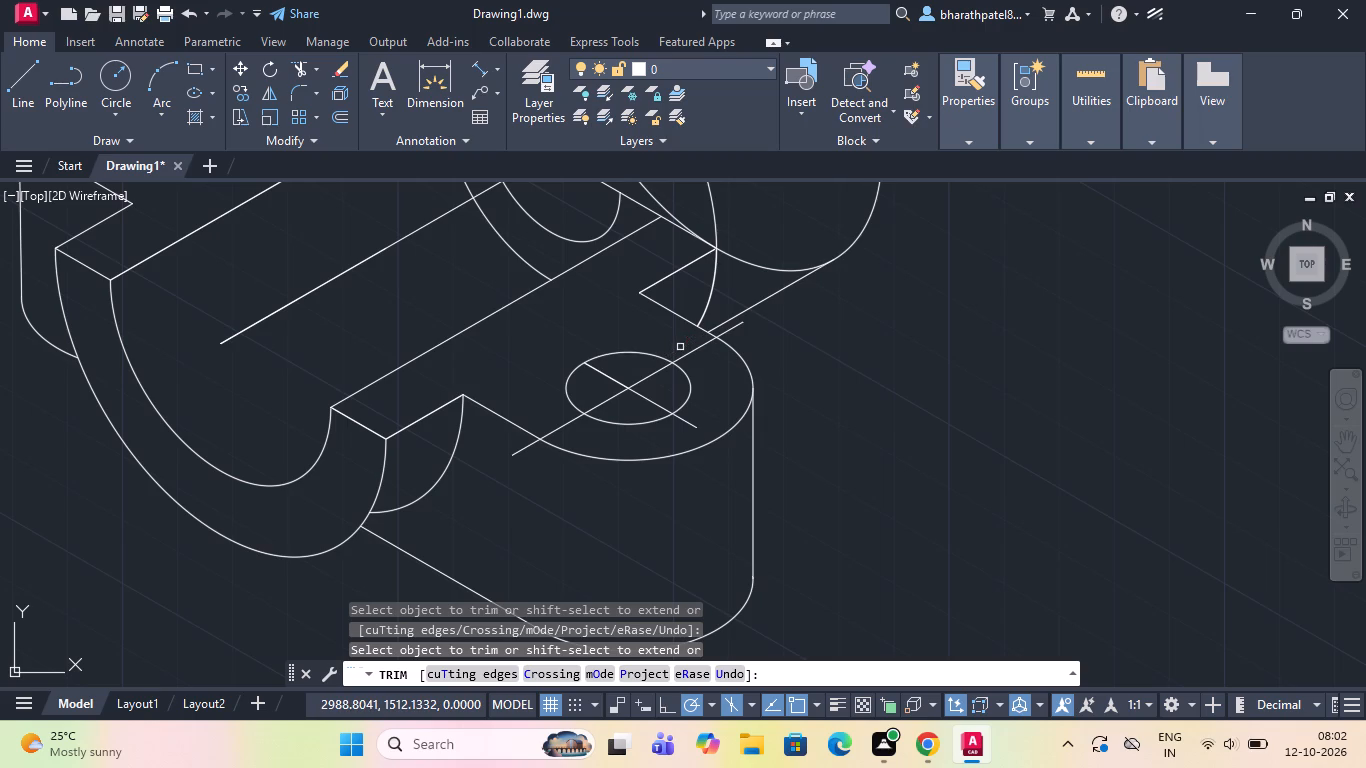
# Trim away the hidden inner portions of the rear radius-30 isocircle, leaving only the cylinder's visible outer arc.
pyautogui.scroll(-2, 757, 346)
pyautogui.scroll(-1, 838, 315)
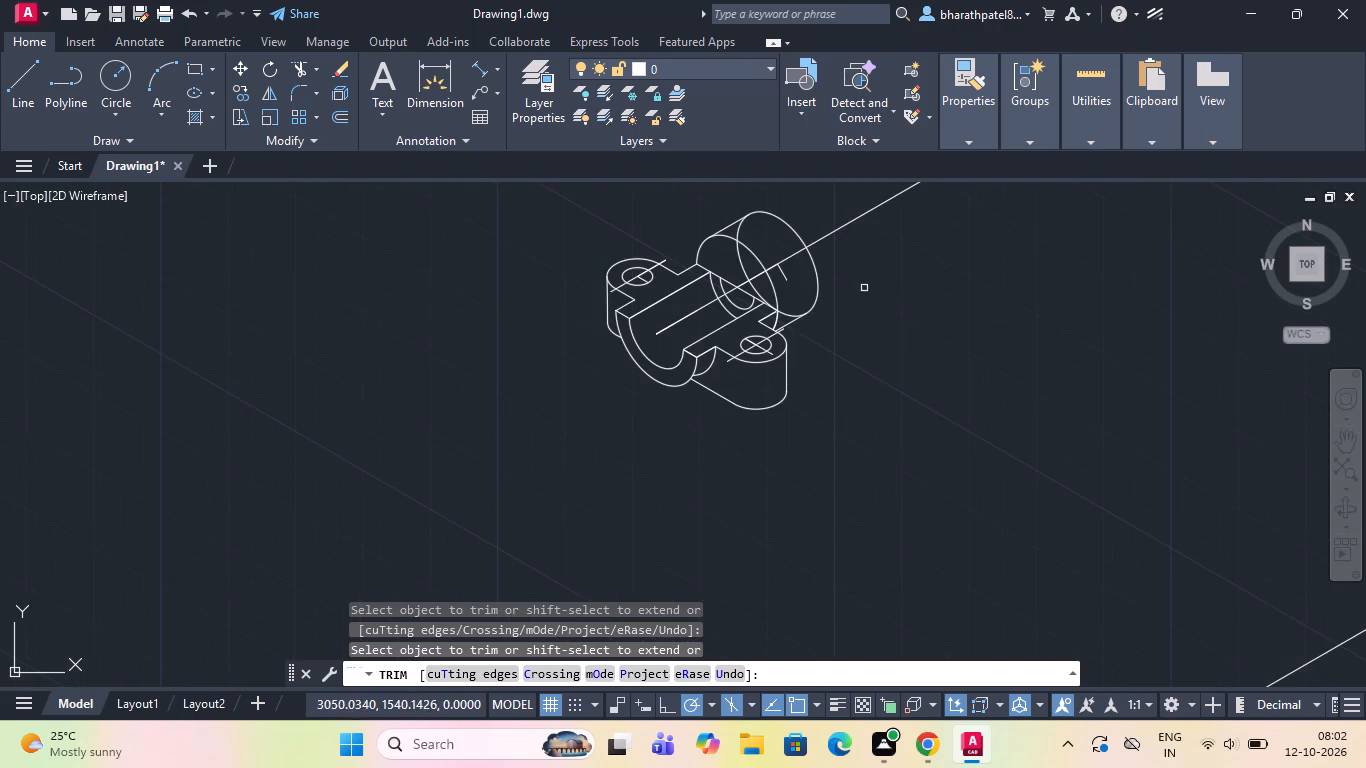
pyautogui.scroll(2, 870, 270)
pyautogui.scroll(-2, 871, 269)
pyautogui.scroll(2, 900, 214)
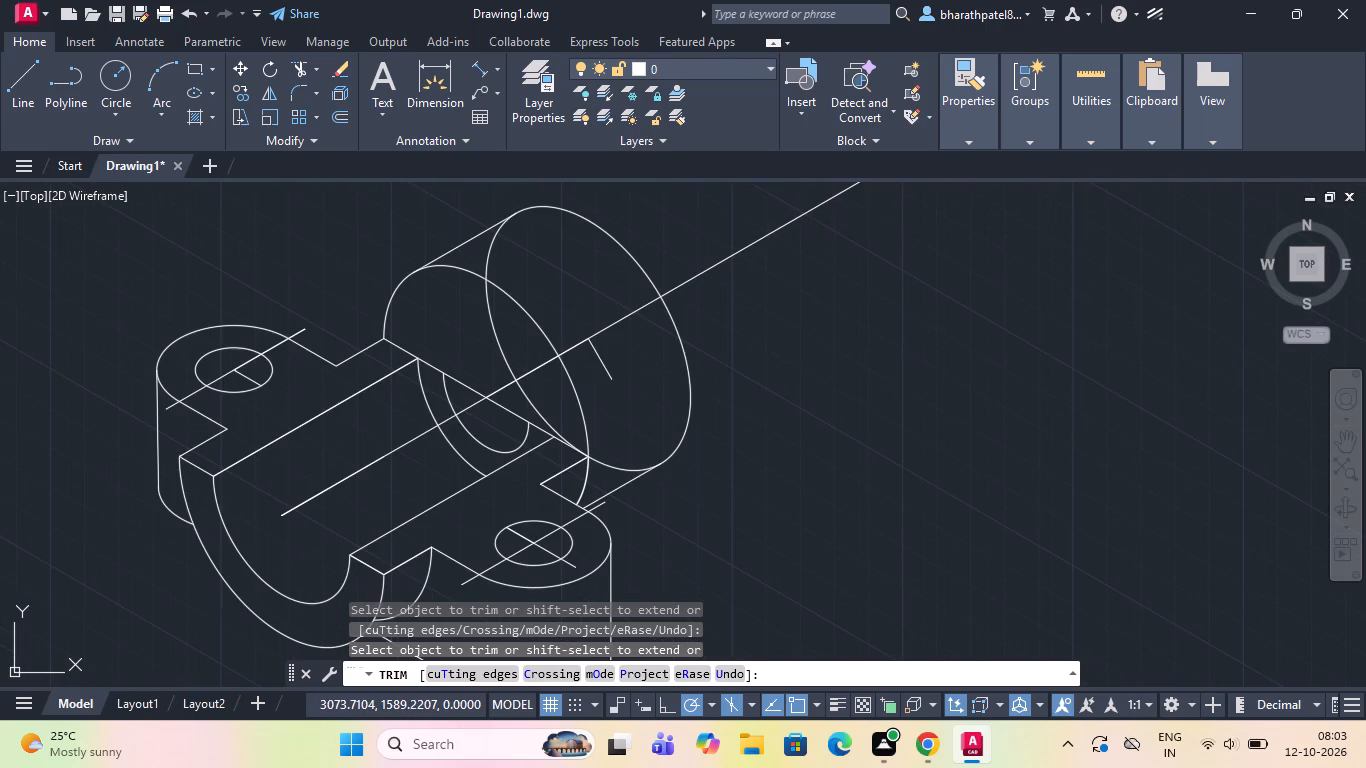
pyautogui.click(608, 465)
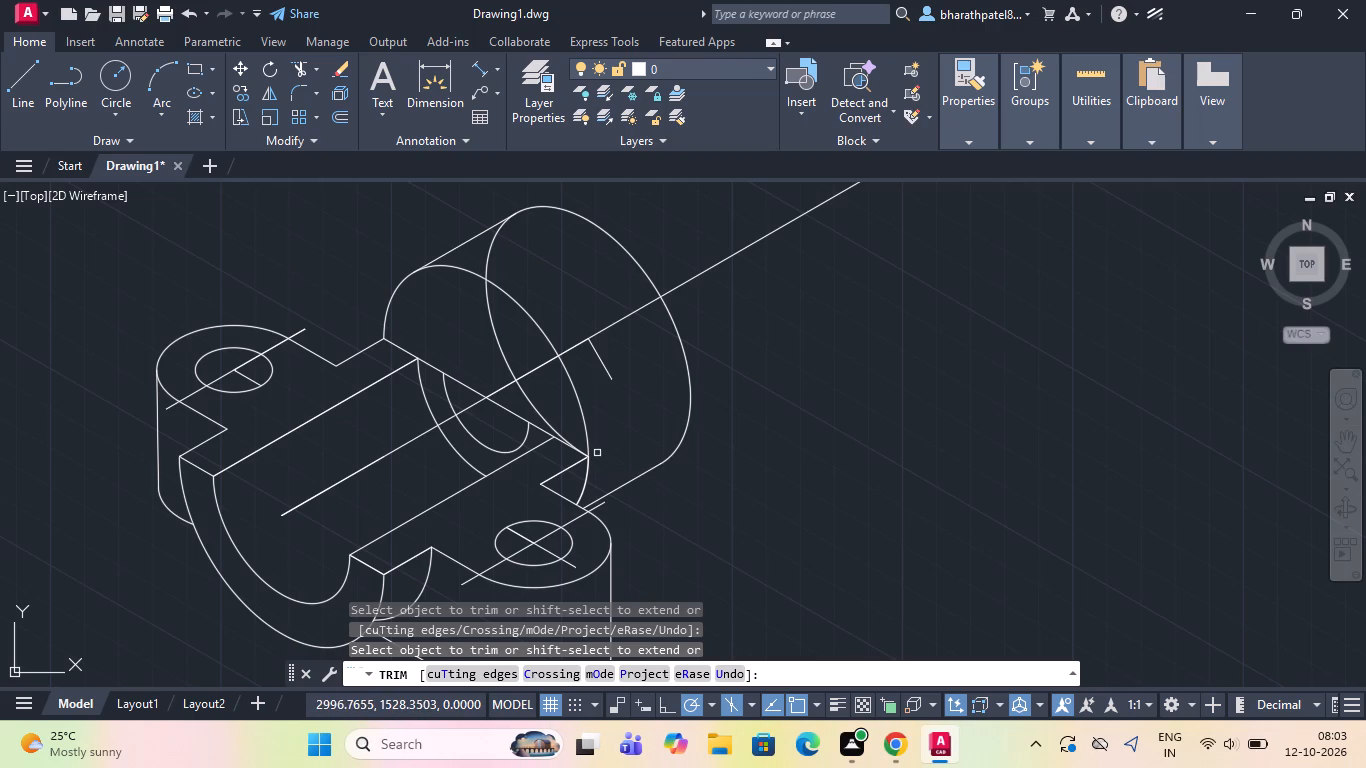
pyautogui.scroll(2, 597, 453)
pyautogui.click(455, 369)
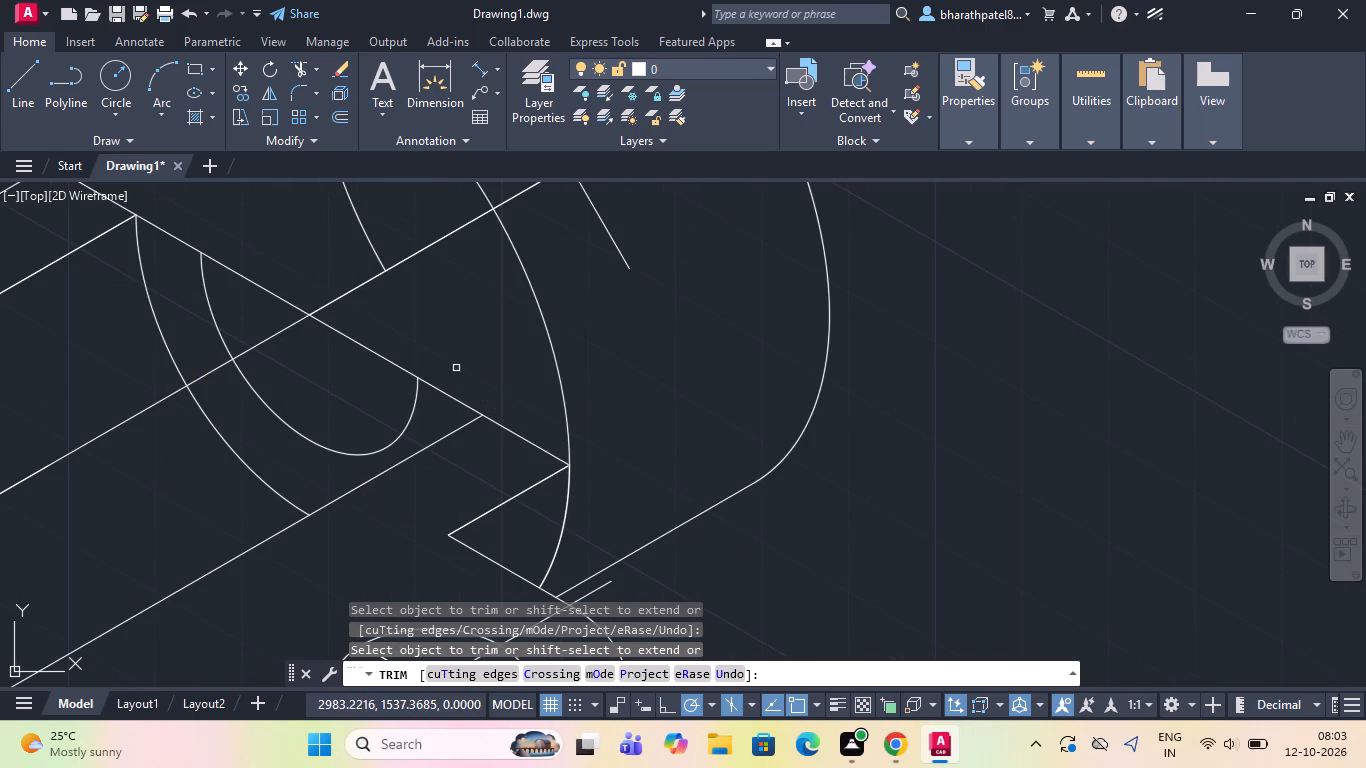
pyautogui.scroll(-2, 456, 368)
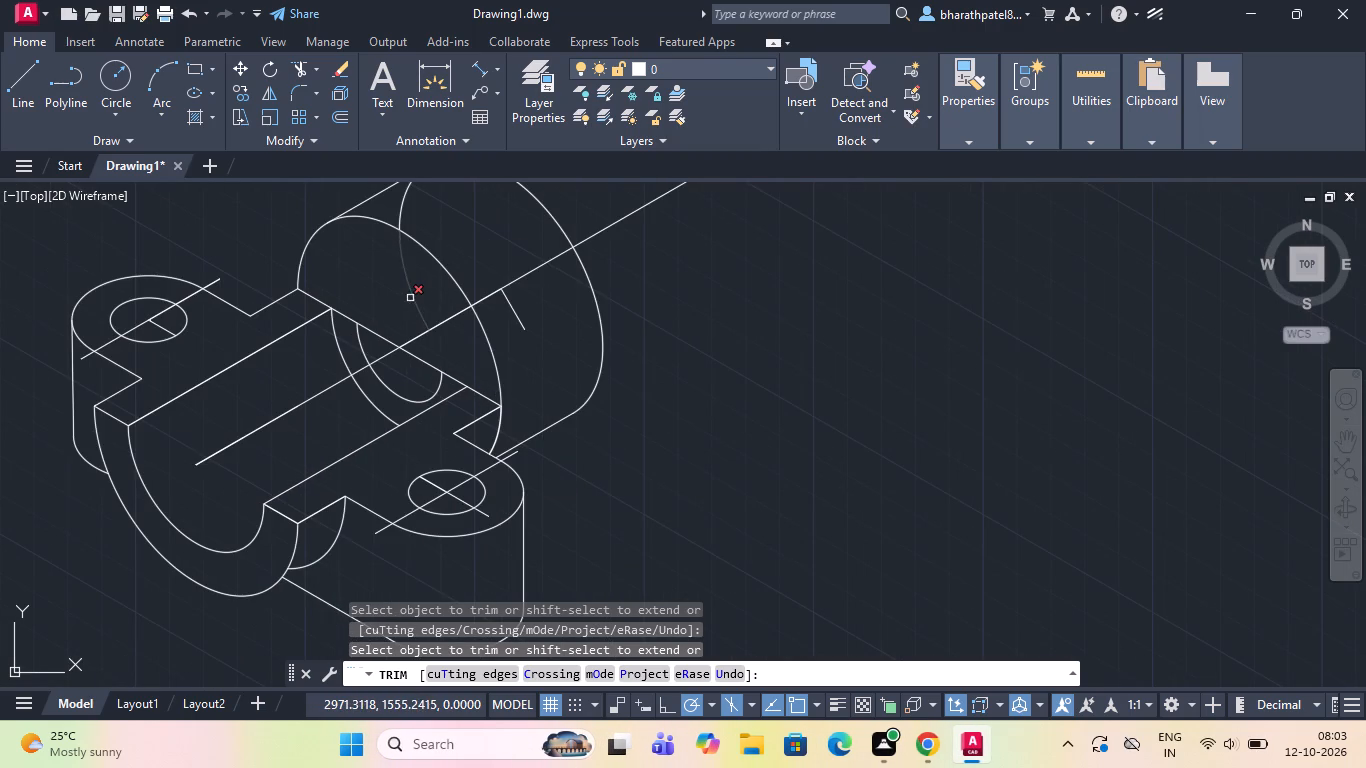
pyautogui.click(411, 297)
pyautogui.scroll(-3, 409, 298)
pyautogui.scroll(3, 414, 270)
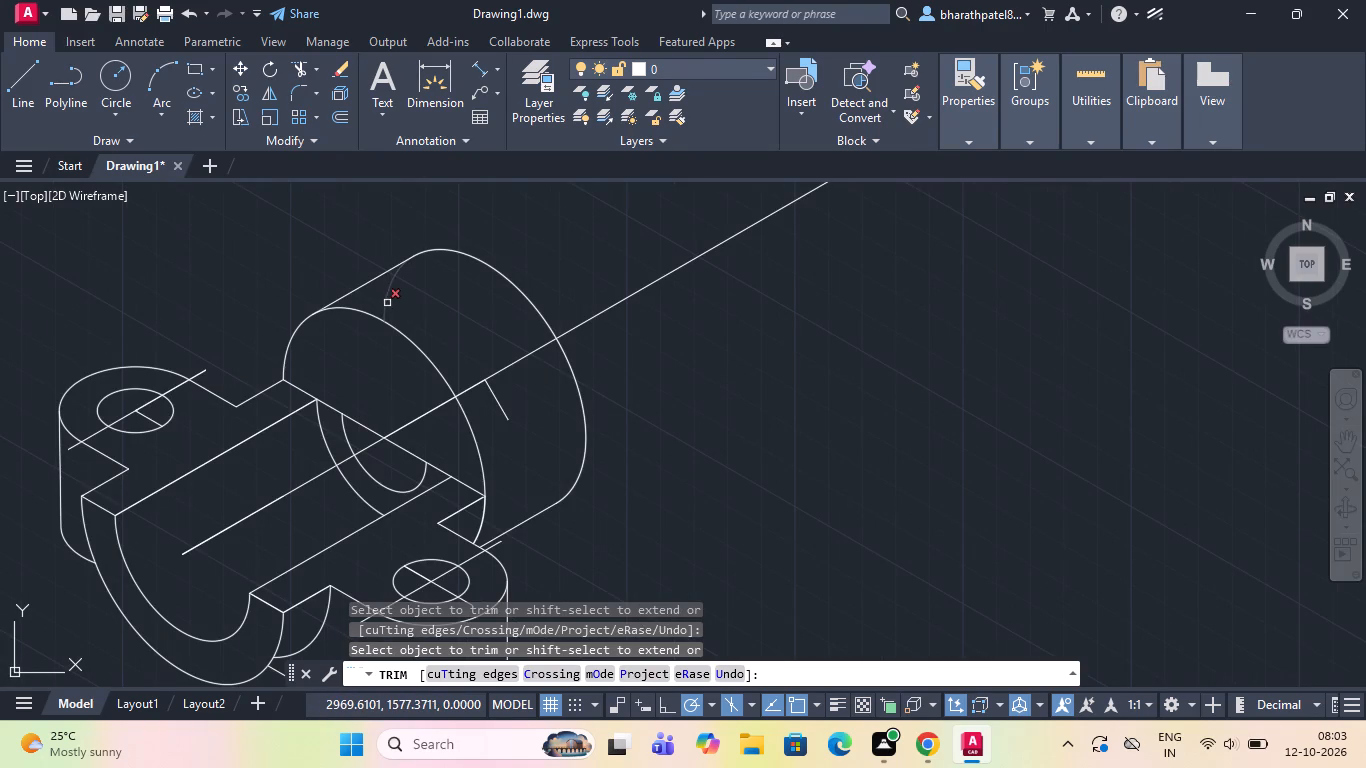
pyautogui.click(387, 303)
pyautogui.scroll(-1, 387, 303)
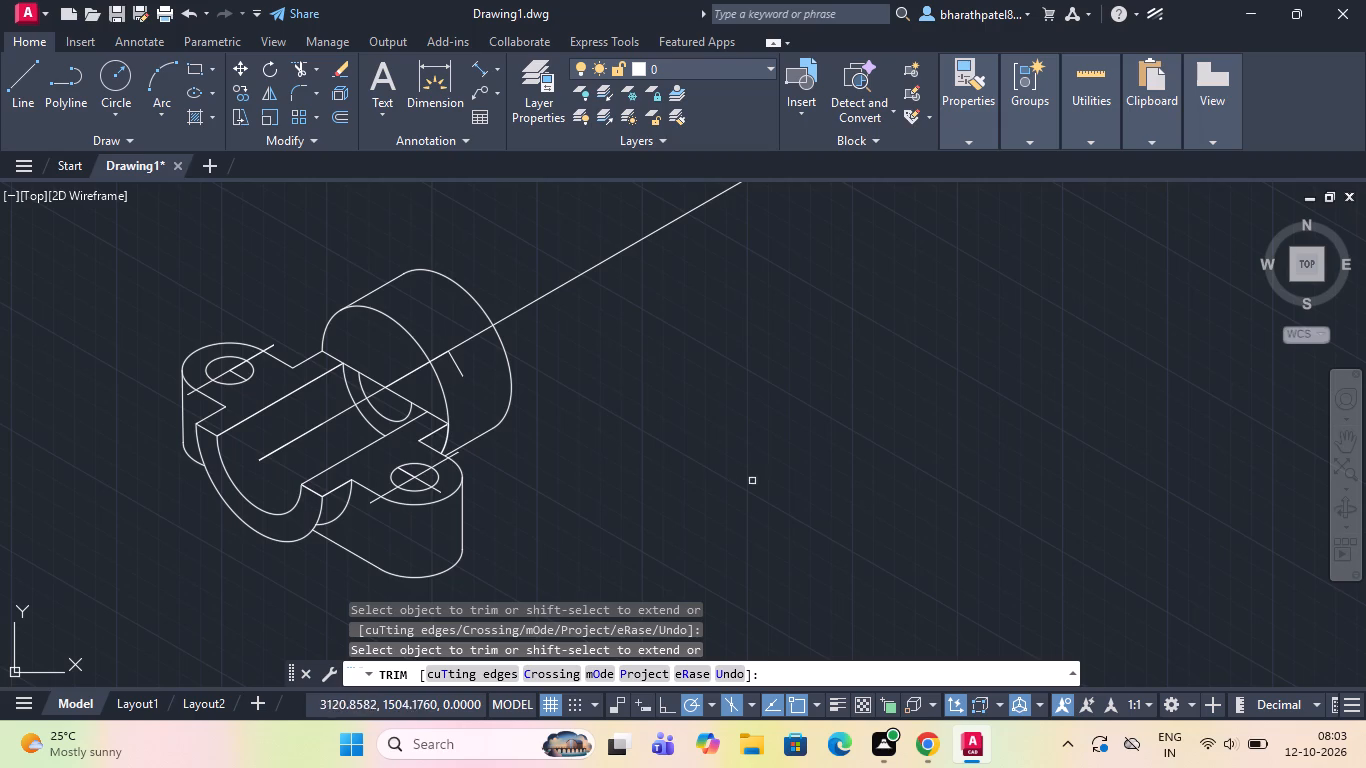
# Trim the two short back-edge line segments between the half-round channel's edges and the ends of the small bore arc.
pyautogui.scroll(2, 352, 414)
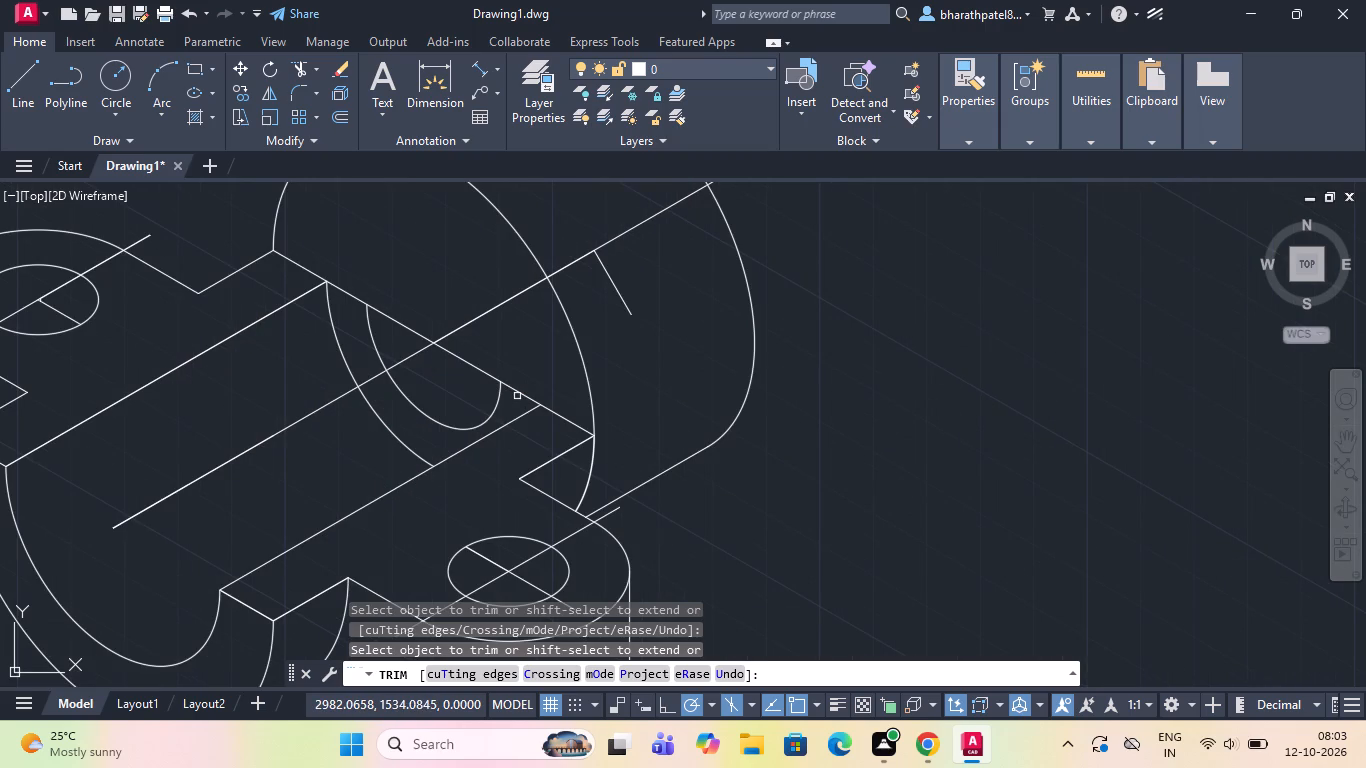
pyautogui.click(520, 392)
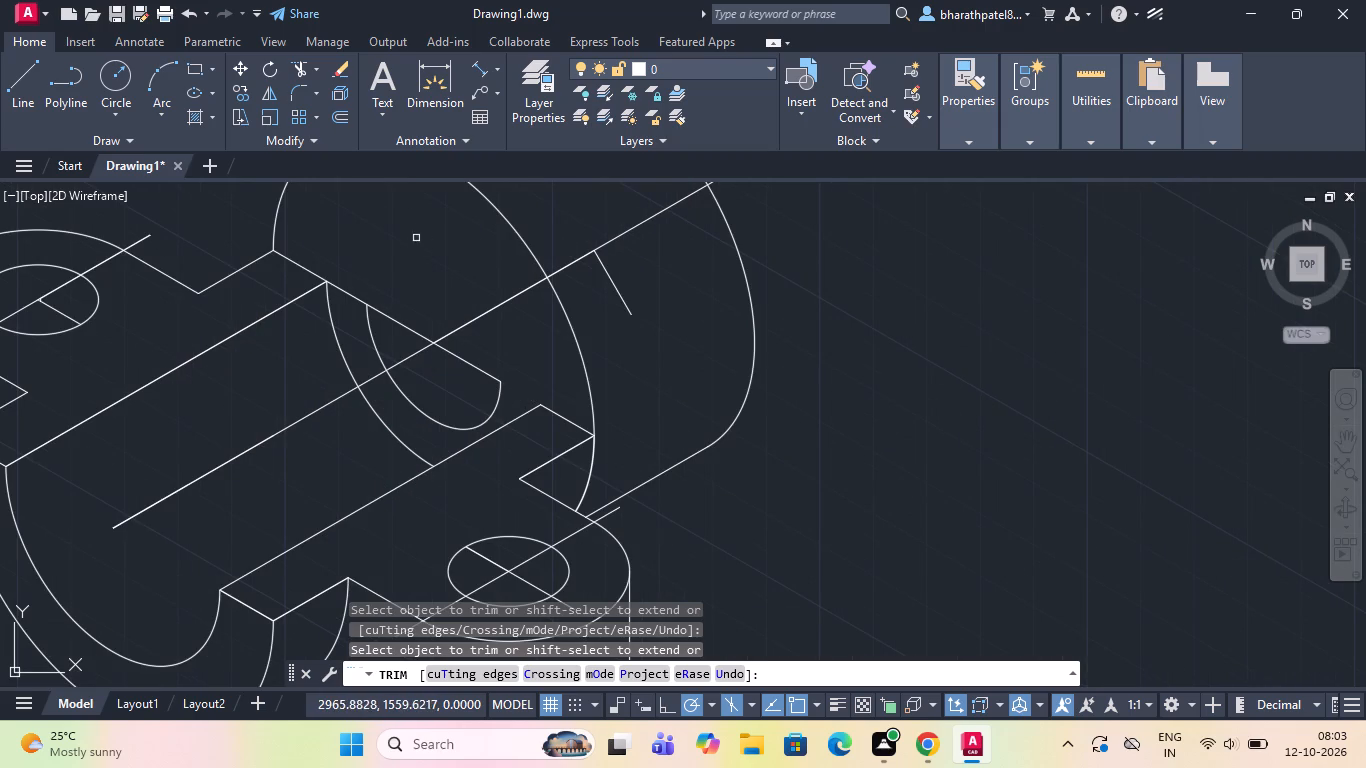
pyautogui.click(339, 289)
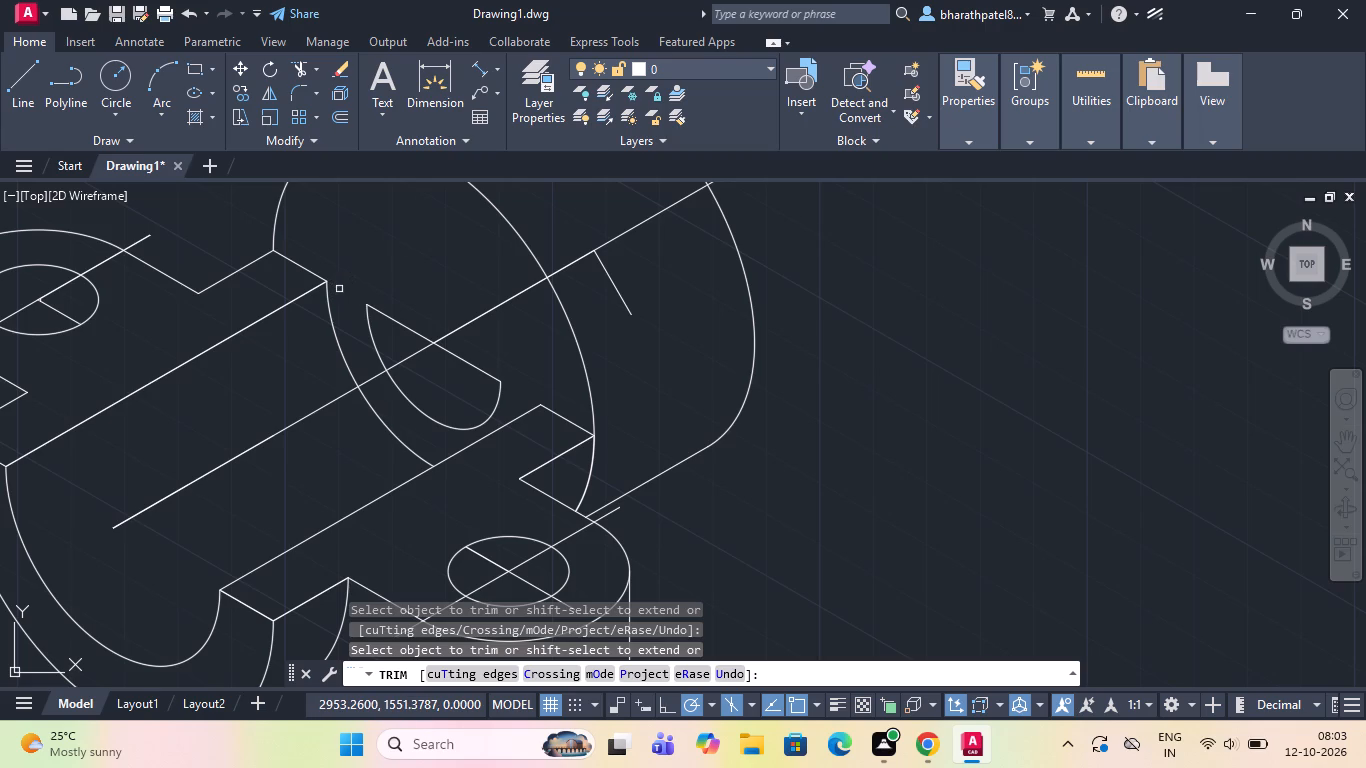
pyautogui.scroll(-1, 339, 289)
pyautogui.scroll(-3, 490, 307)
pyautogui.scroll(2, 620, 269)
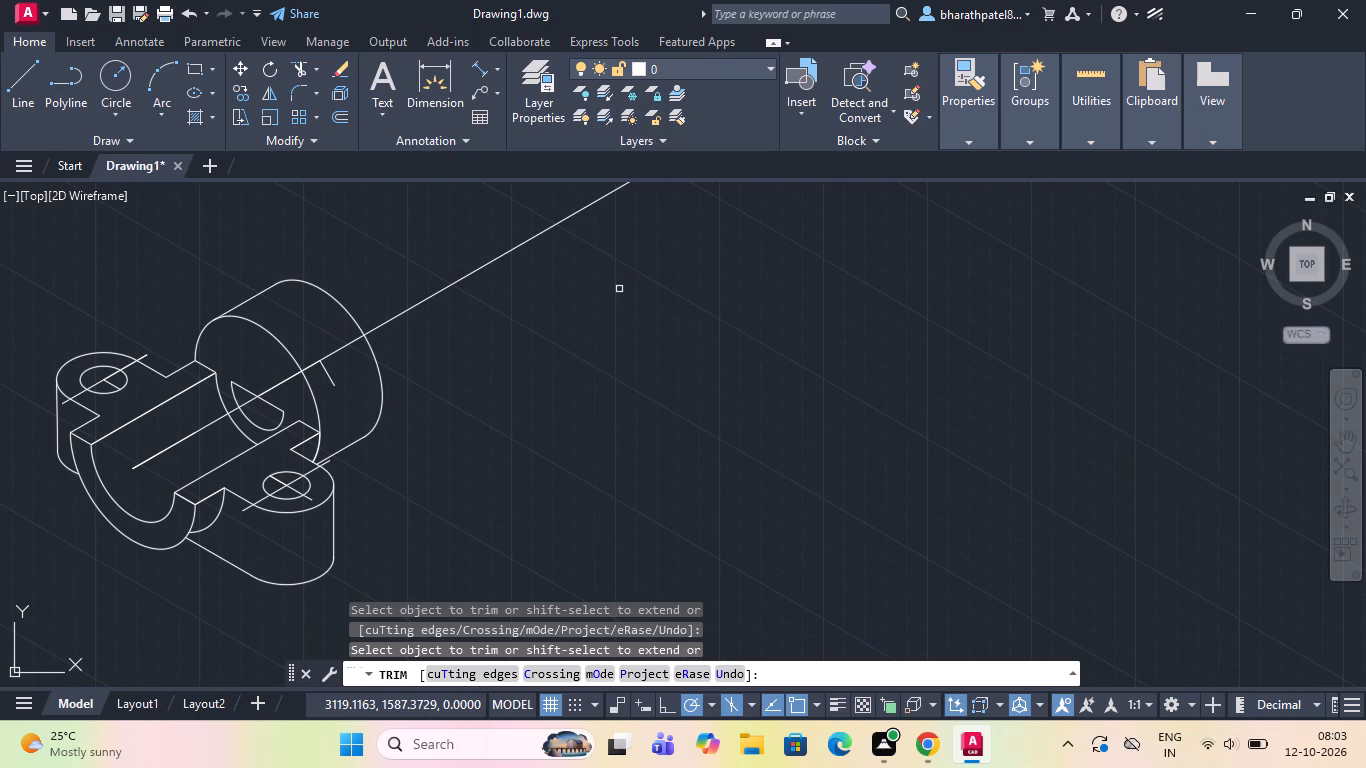
pyautogui.press('Escape')
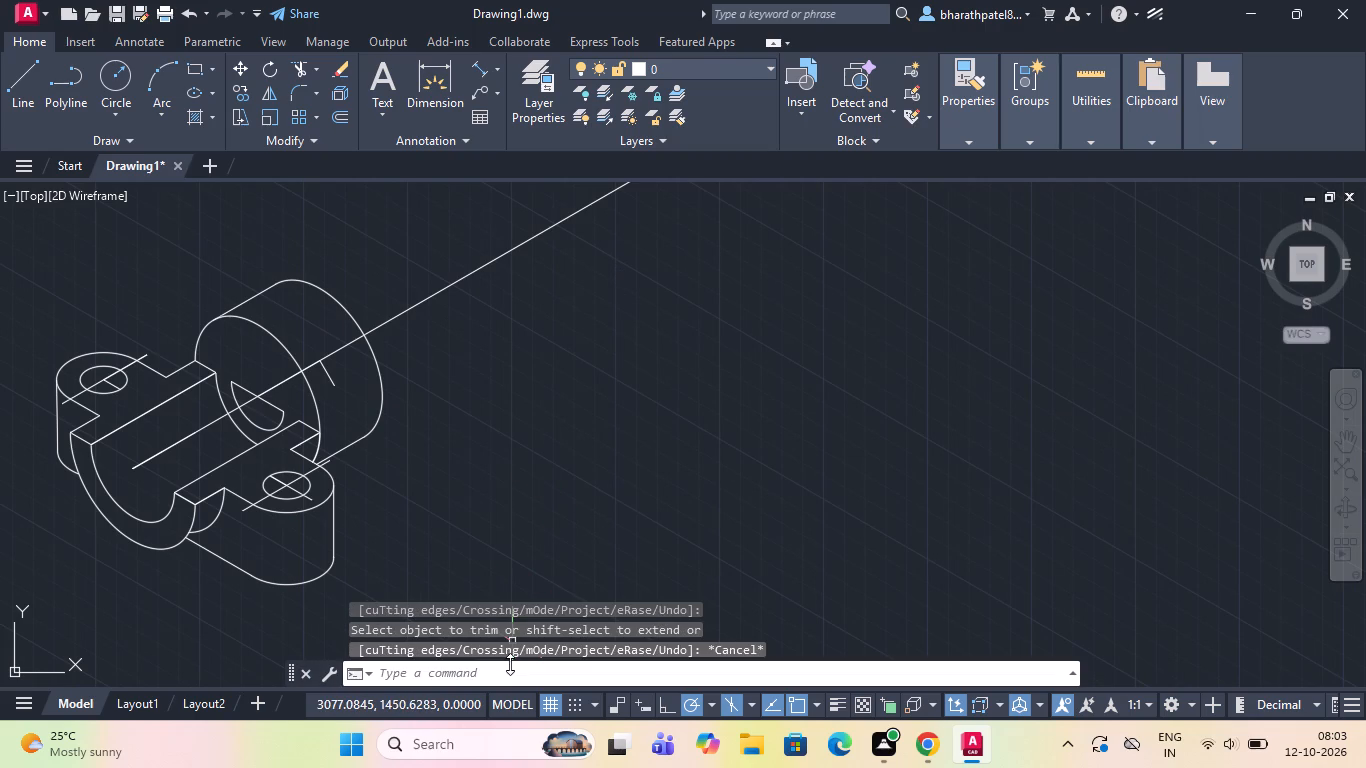
# Draw an isocircle of diameter 25 centred where the axis line crosses the small bore arc's closing line.
pyautogui.write('ell')
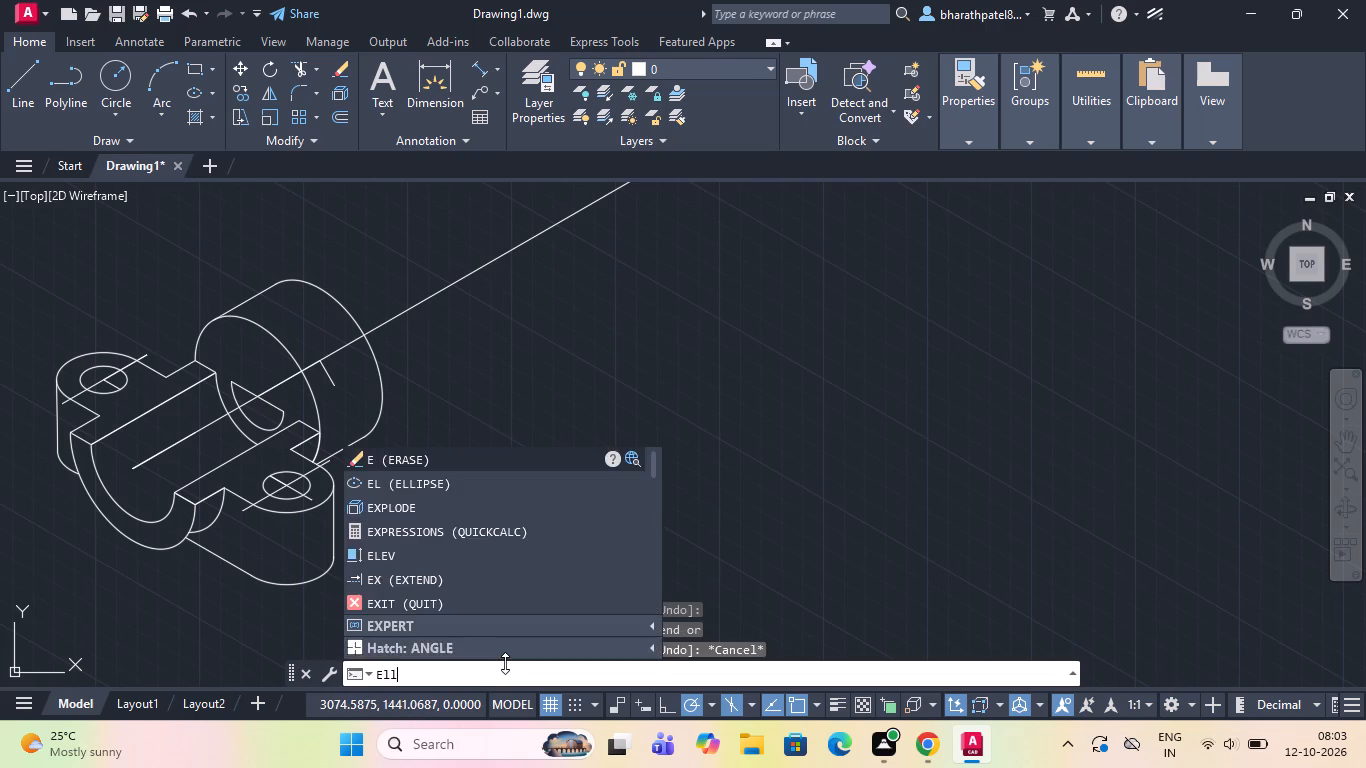
pyautogui.press('Return')
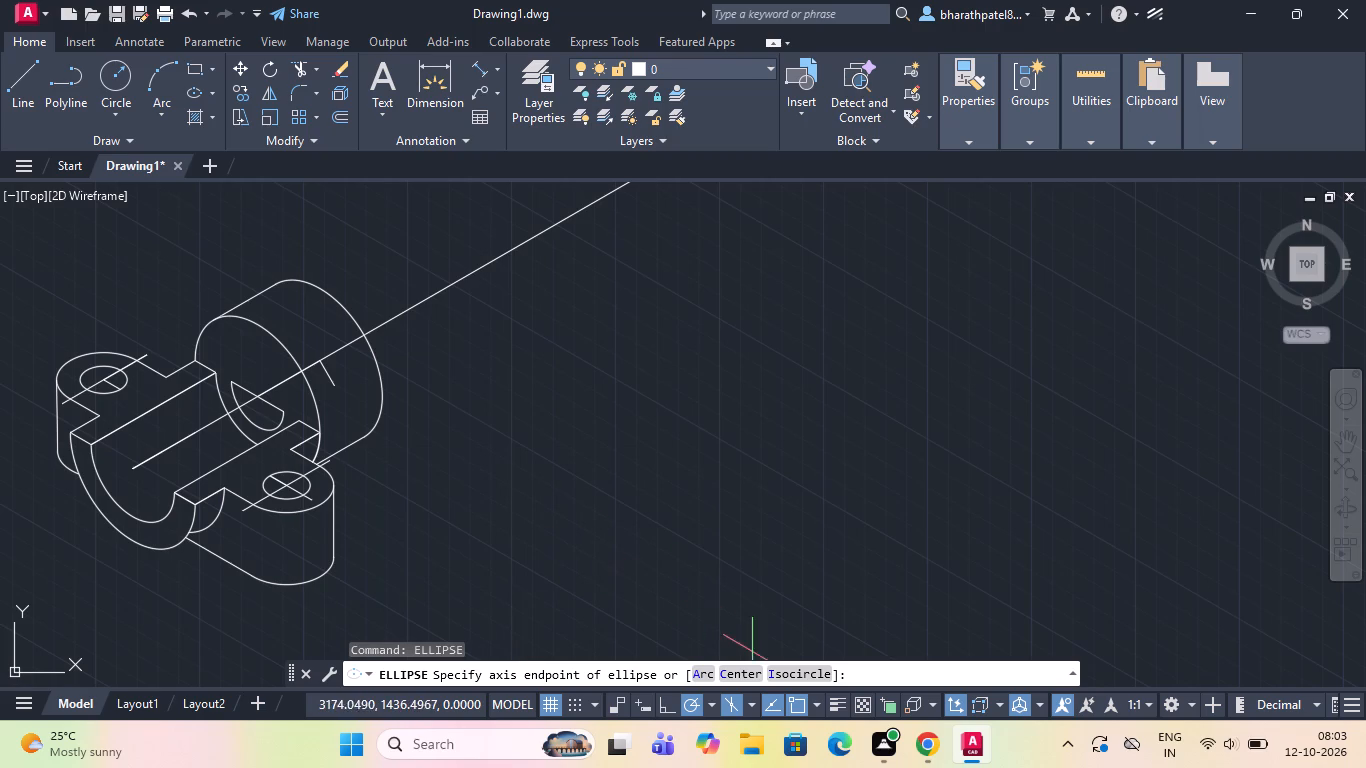
pyautogui.click(794, 677)
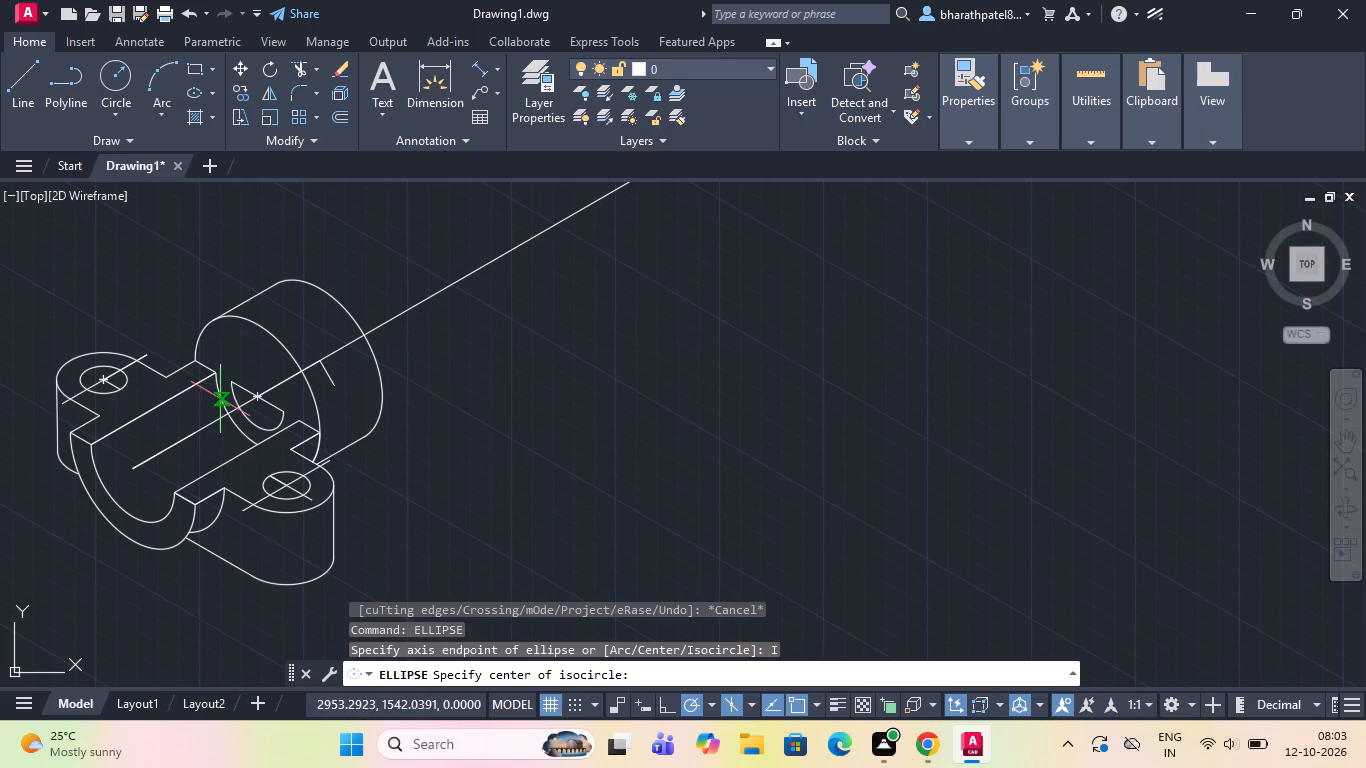
pyautogui.scroll(3, 258, 395)
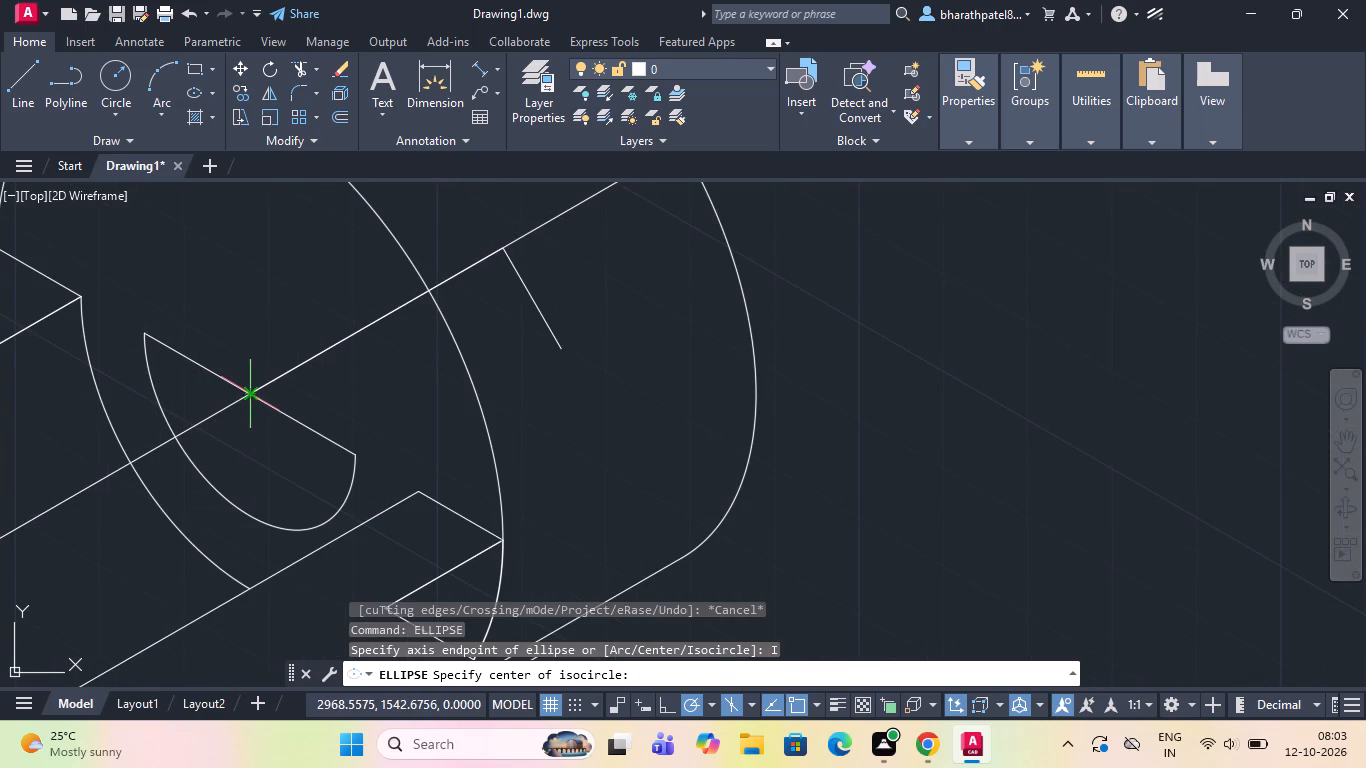
pyautogui.click(251, 392)
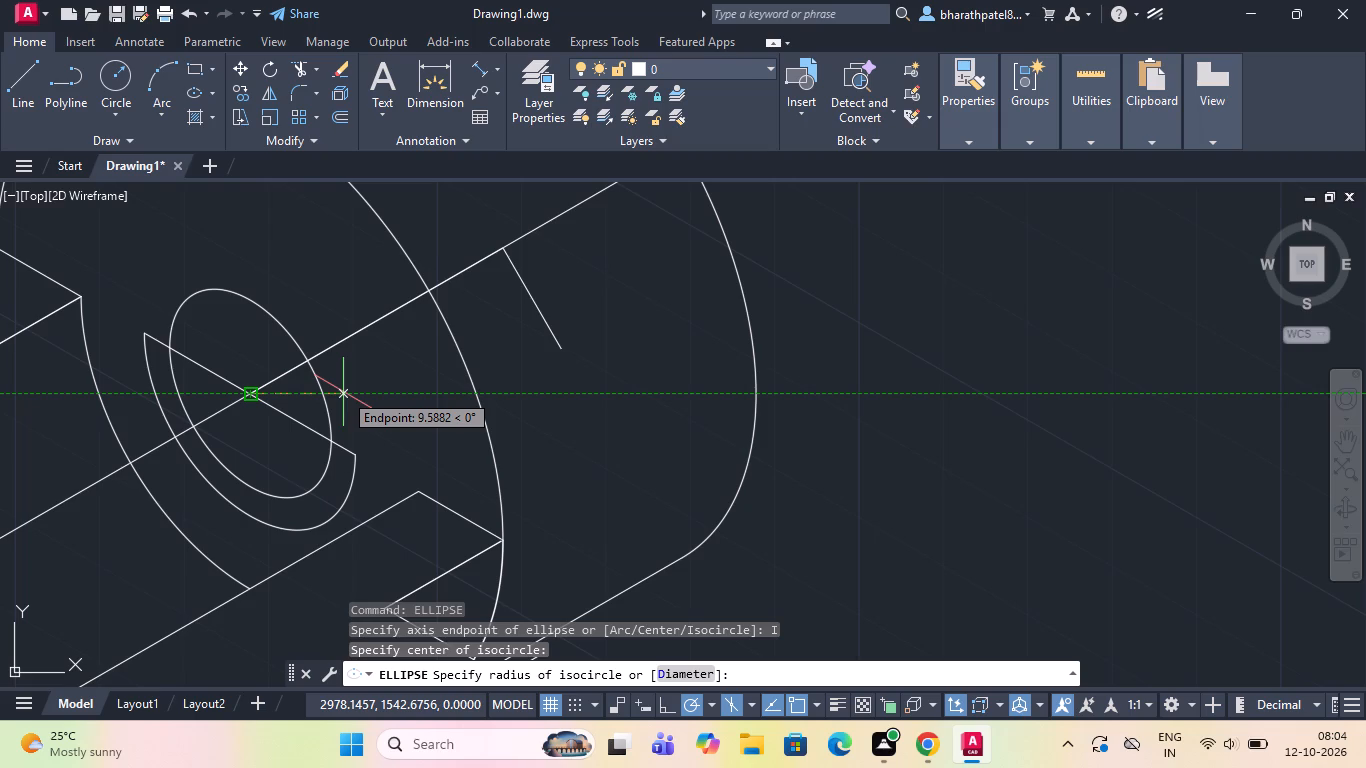
pyautogui.click(689, 666)
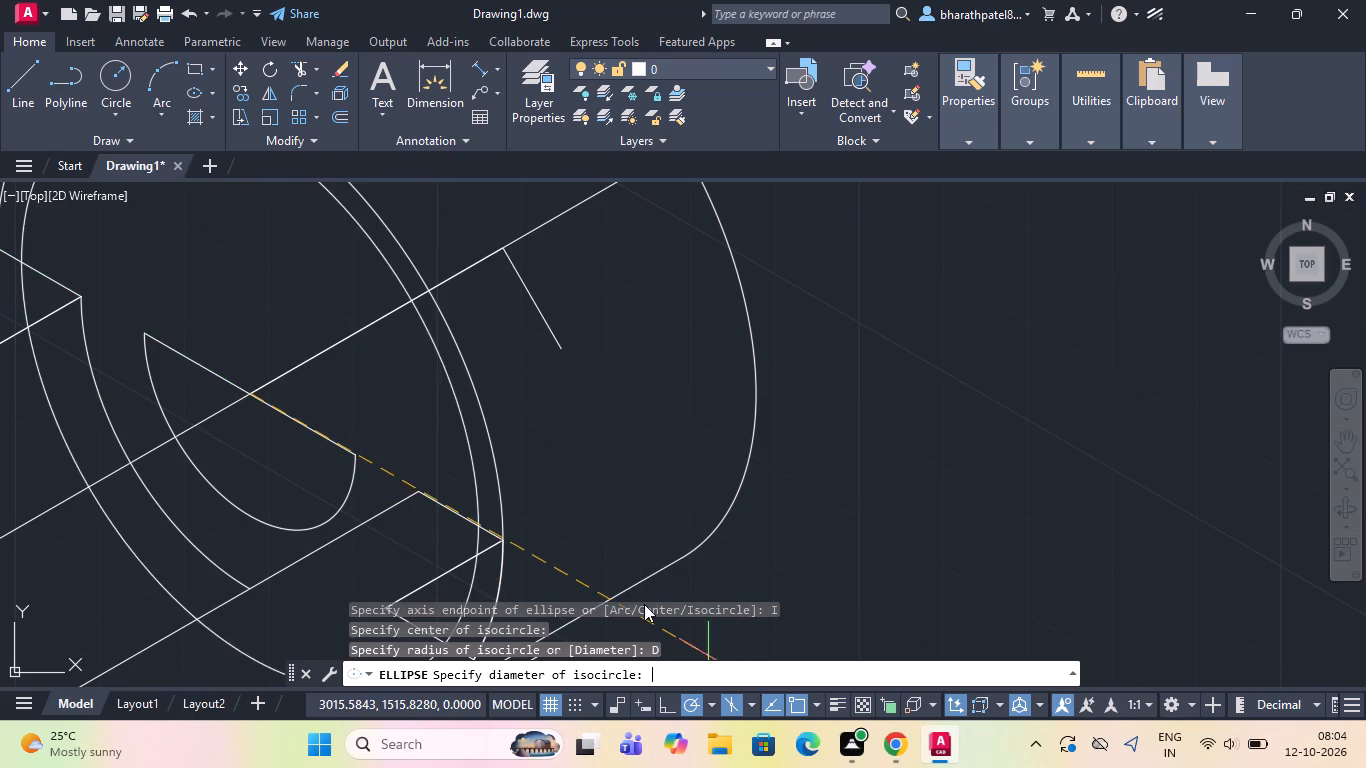
pyautogui.write('25')
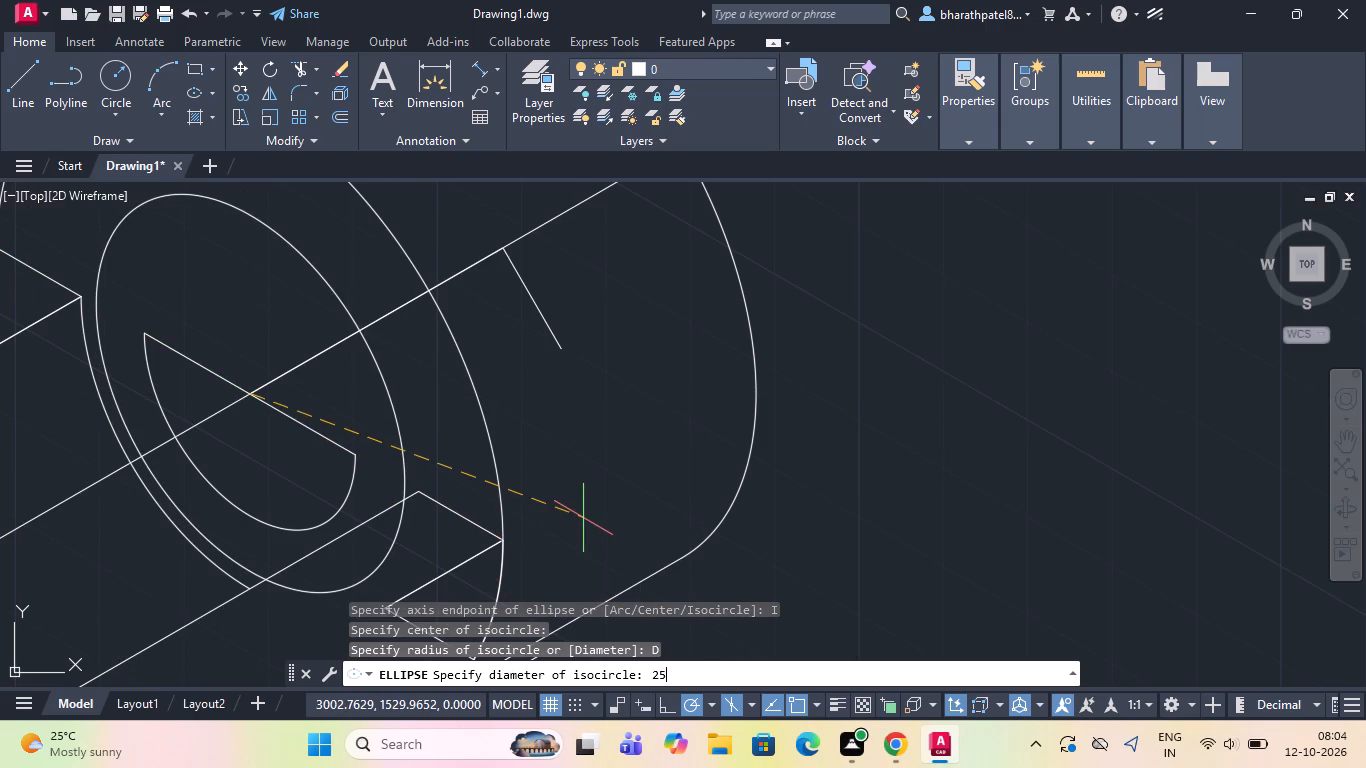
pyautogui.press('Return')
pyautogui.scroll(-3, 441, 414)
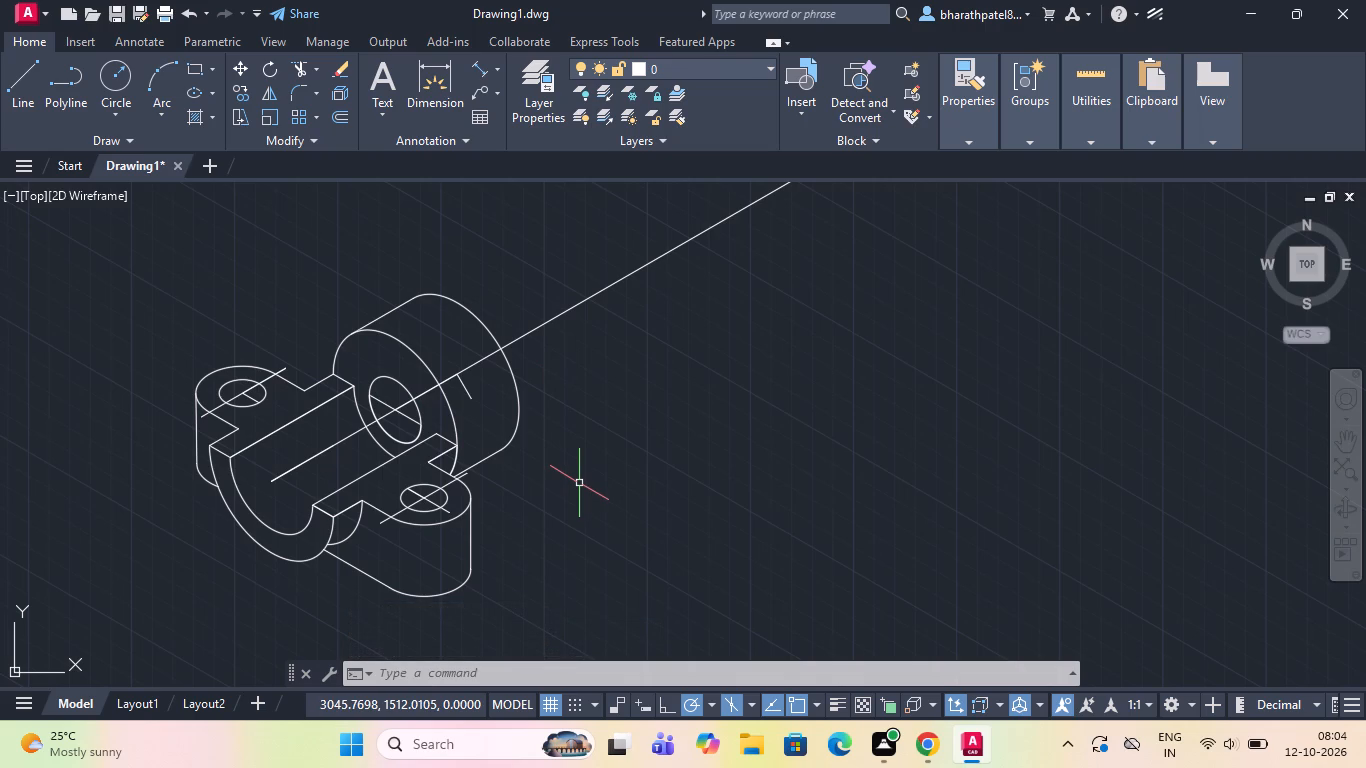
pyautogui.click(579, 483)
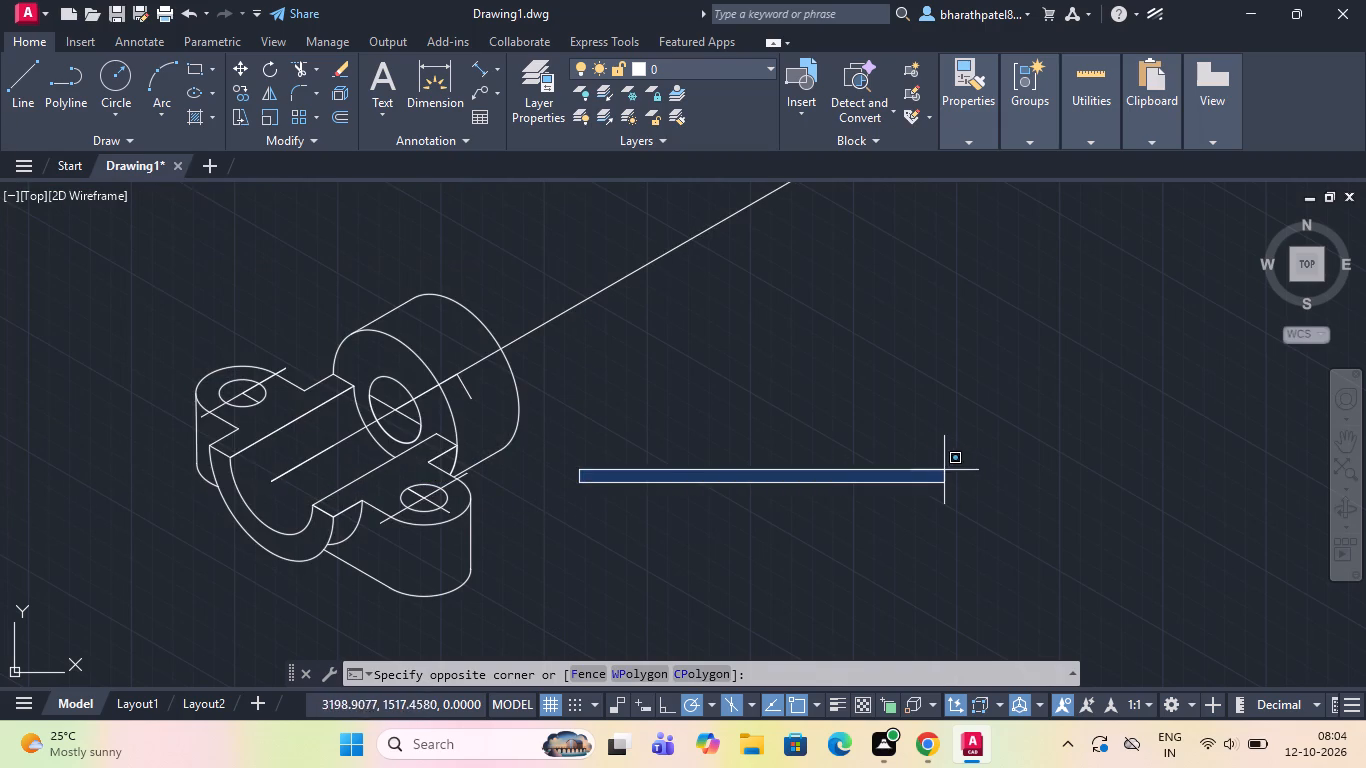
pyautogui.click(874, 450)
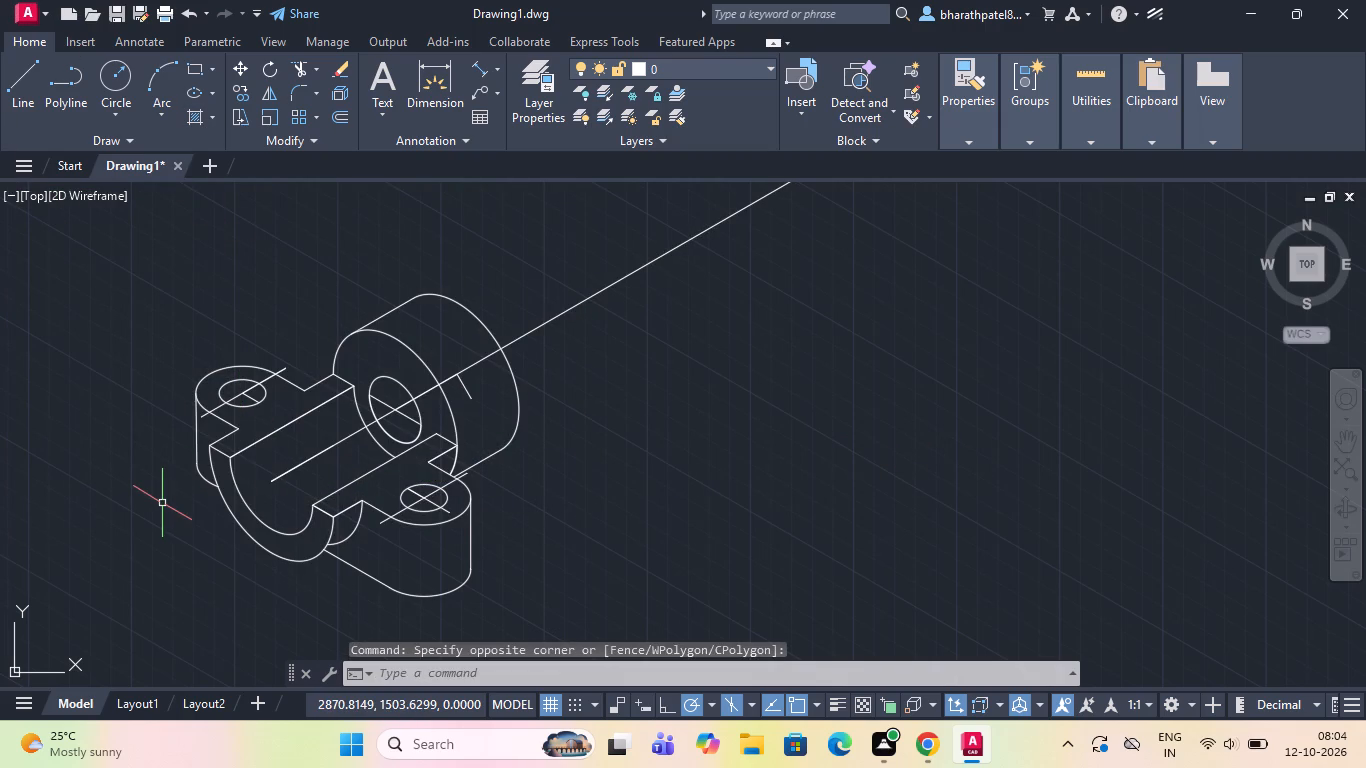
# Draw an isocircle of diameter 120 centred on the rear radius-30 isocircle's centre at the axis line's far end.
pyautogui.press('e')
pyautogui.write('ll')
pyautogui.press('Return')
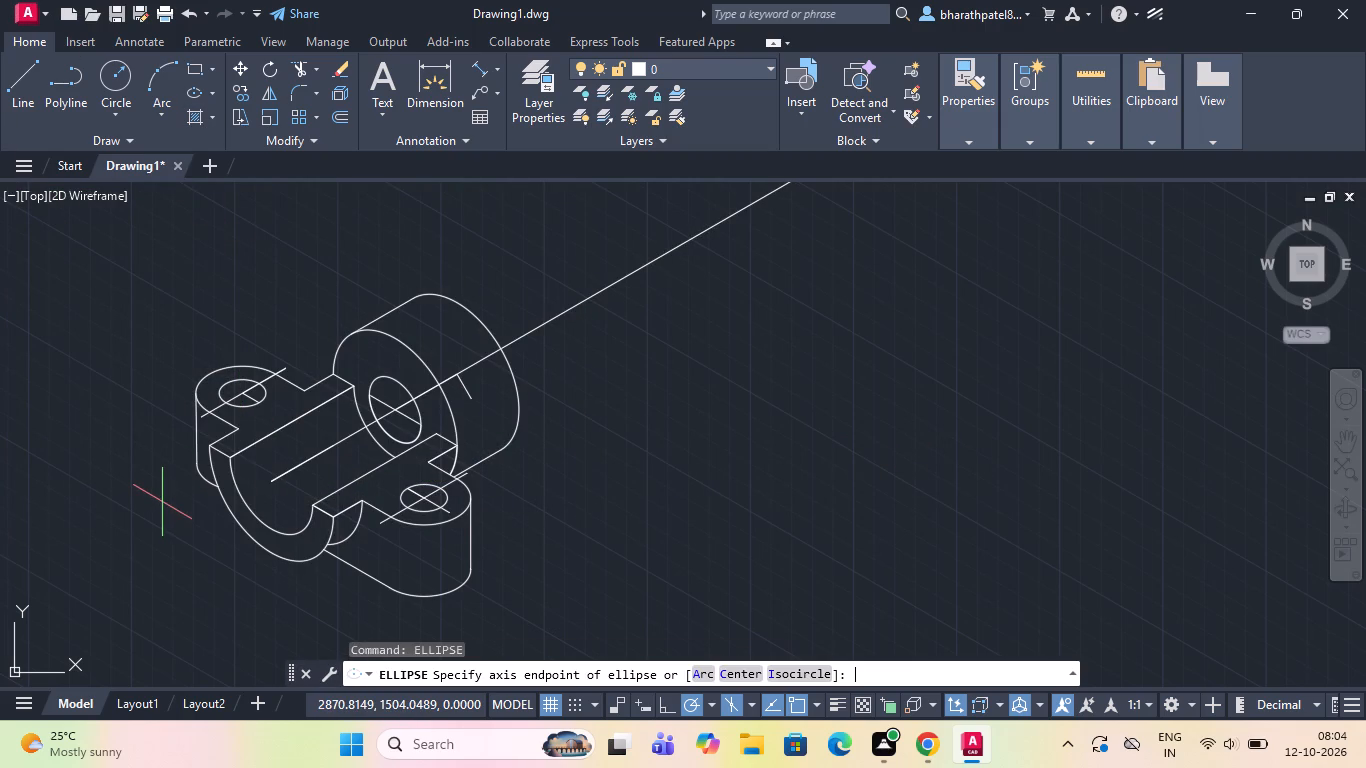
pyautogui.click(817, 679)
pyautogui.scroll(2, 469, 415)
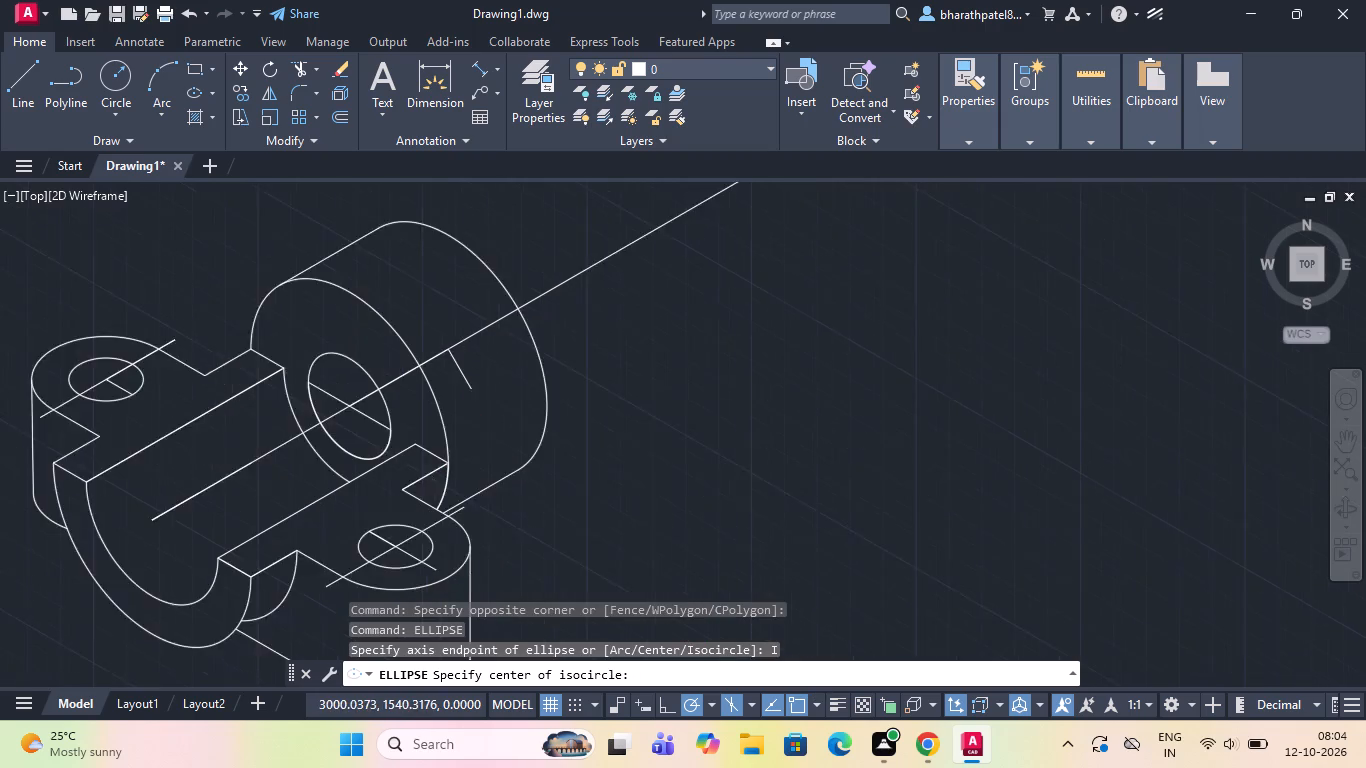
pyautogui.click(433, 308)
pyautogui.scroll(-3, 440, 323)
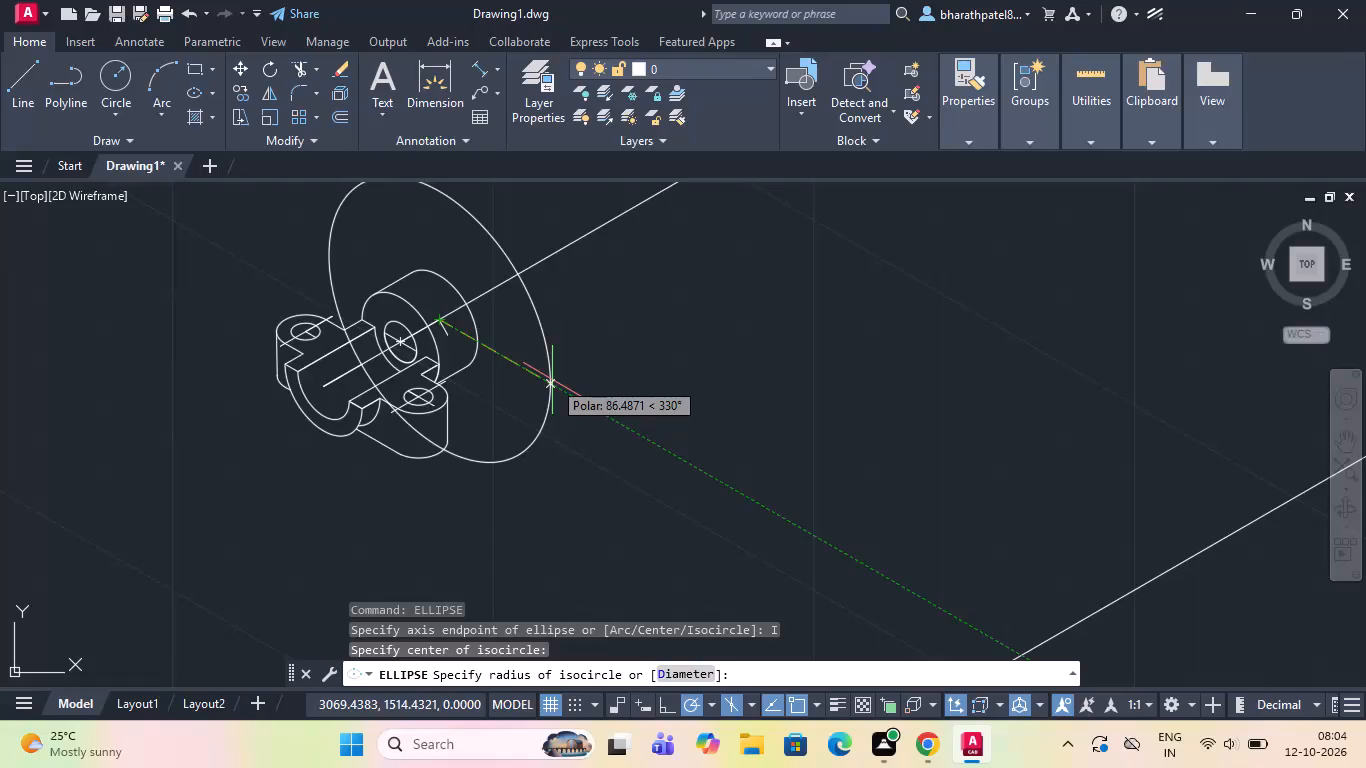
pyautogui.write('12')
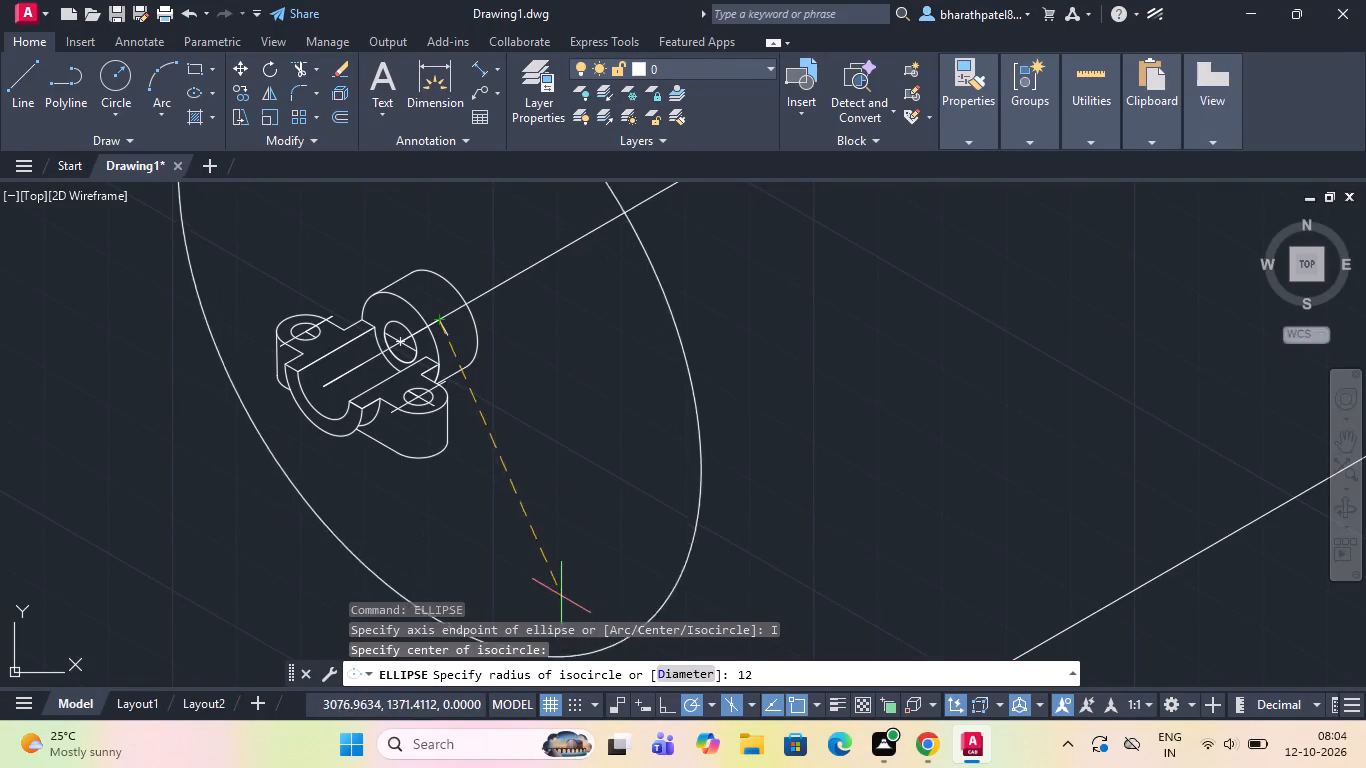
pyautogui.click(674, 673)
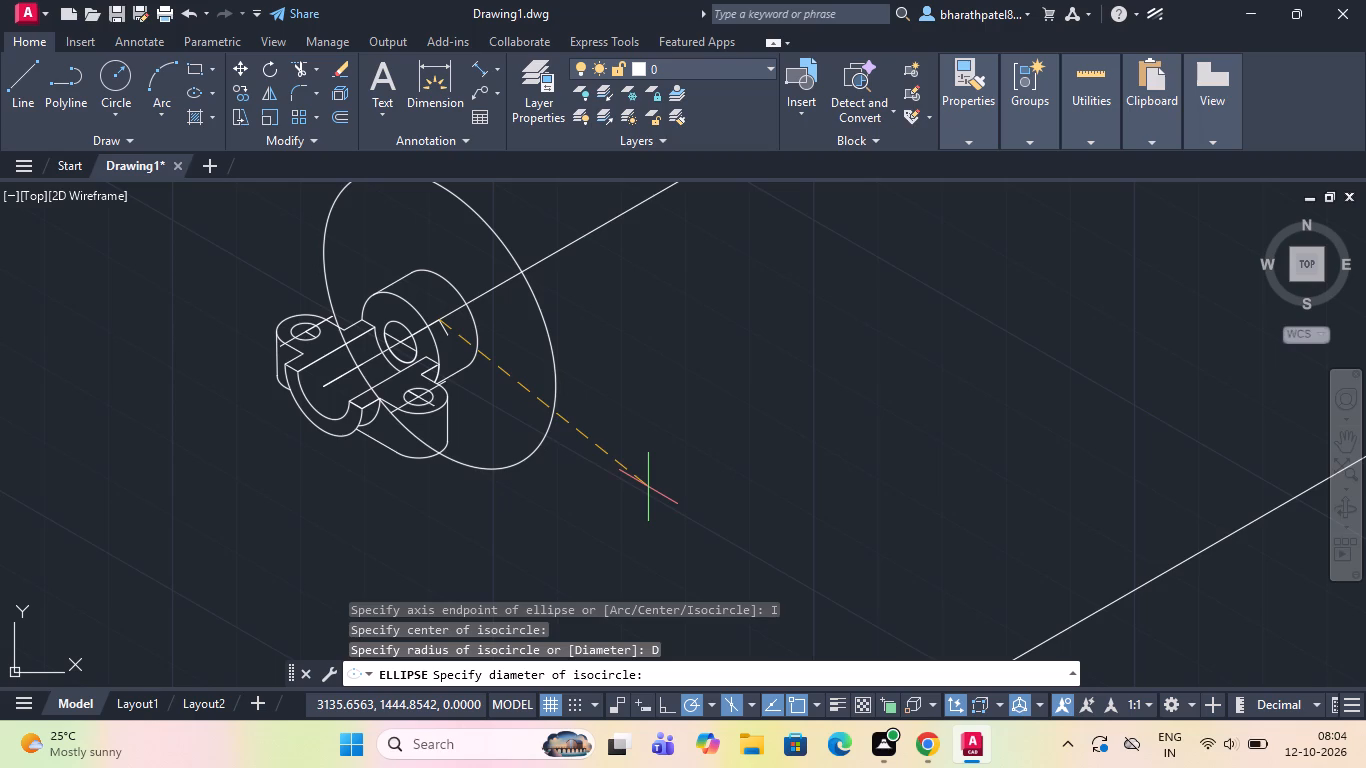
pyautogui.write('12')
pyautogui.press('0')
pyautogui.press('Return')
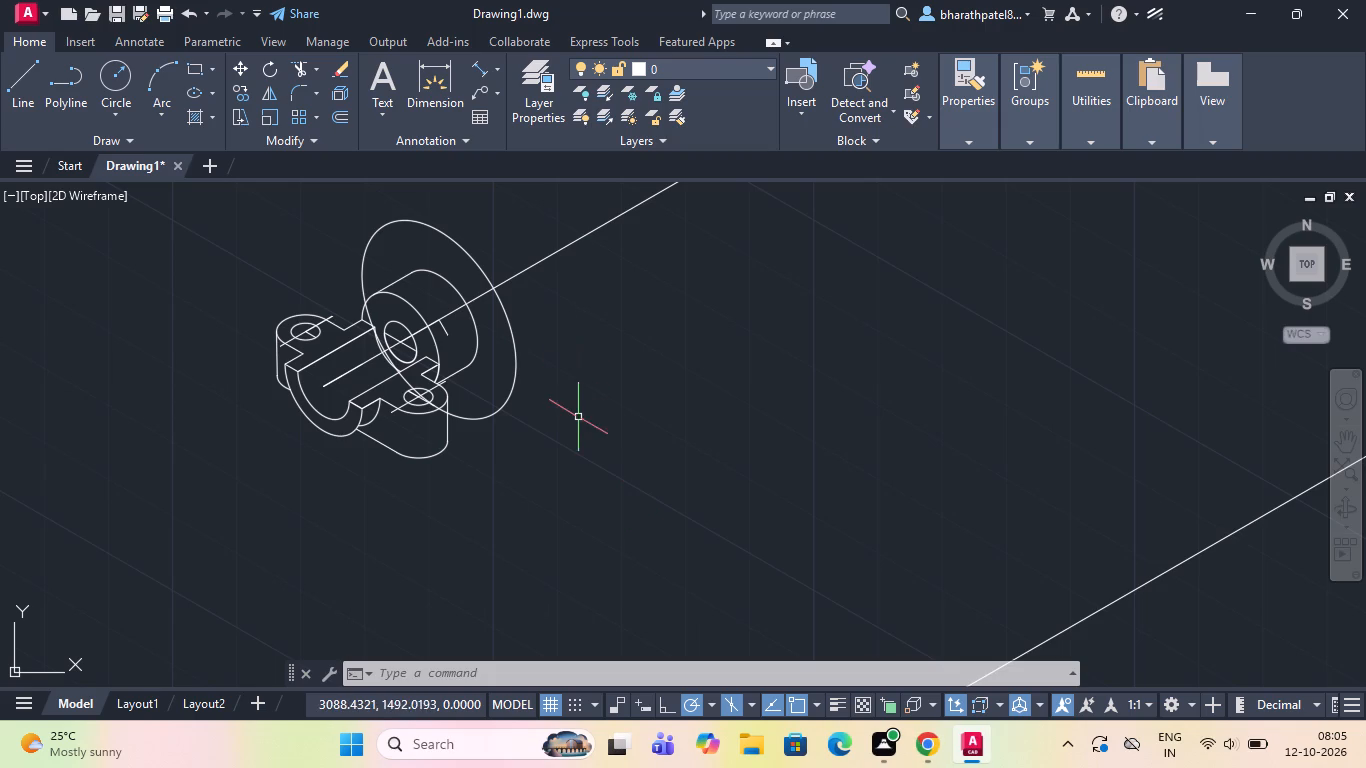
# Trim away the hidden portions of the diameter-120 isocircle crossing the cylinder's front face and the half-round channel, down to the channel's edge.
pyautogui.scroll(-2, 602, 463)
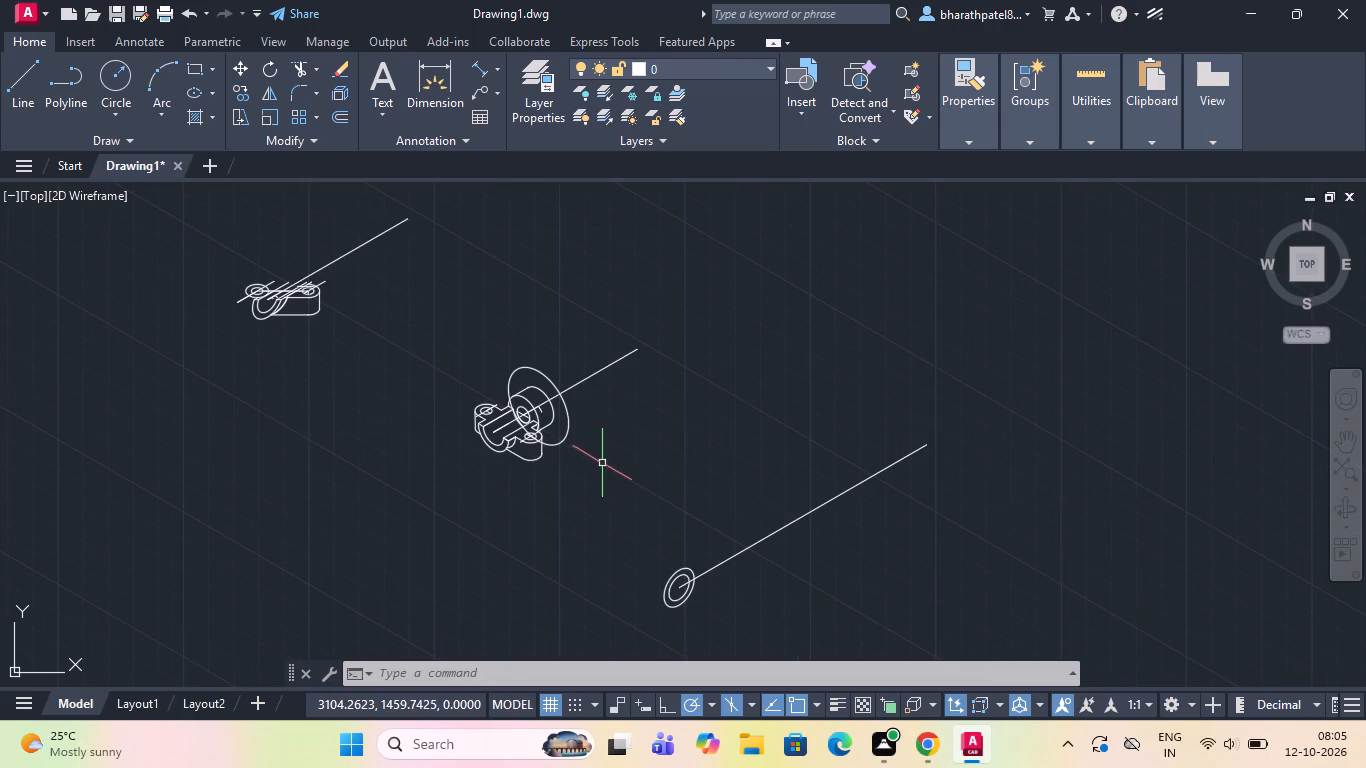
pyautogui.scroll(3, 592, 465)
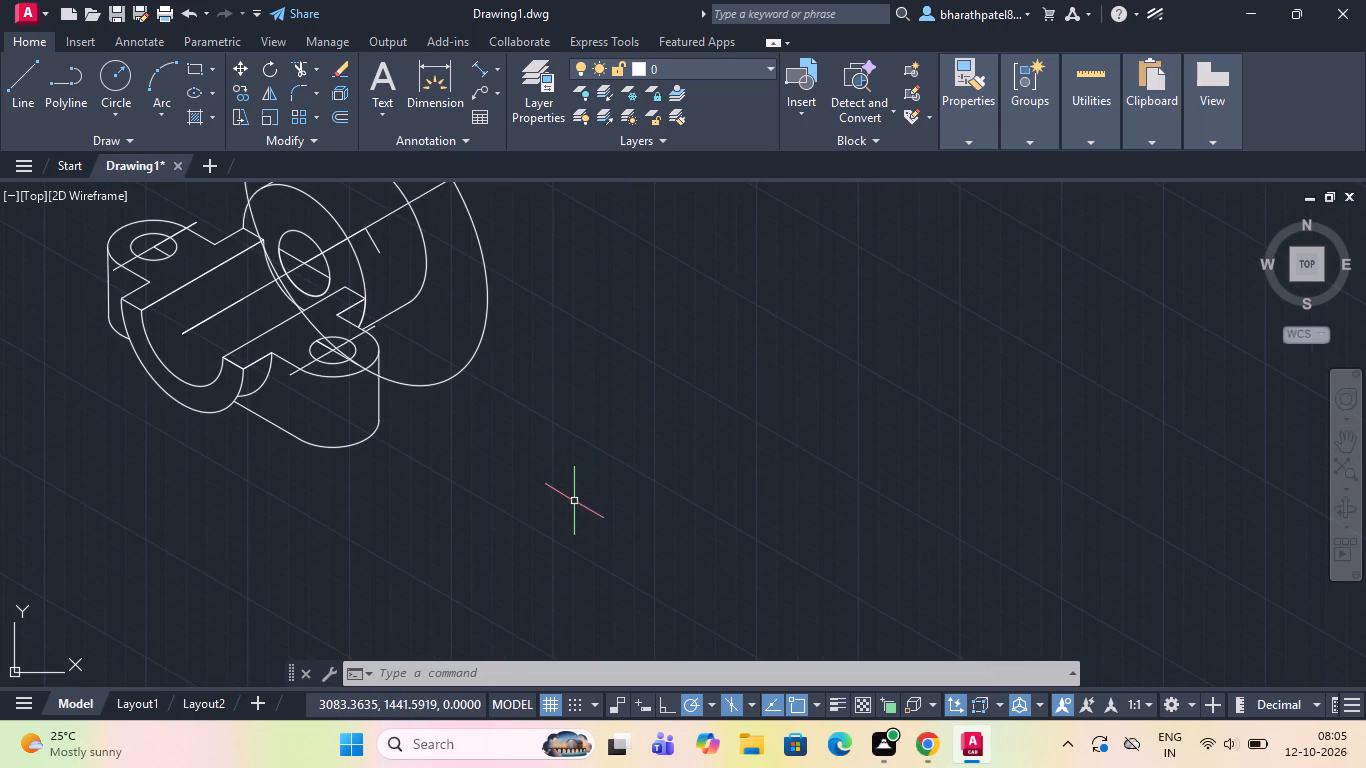
pyautogui.click(296, 62)
pyautogui.scroll(-1, 373, 389)
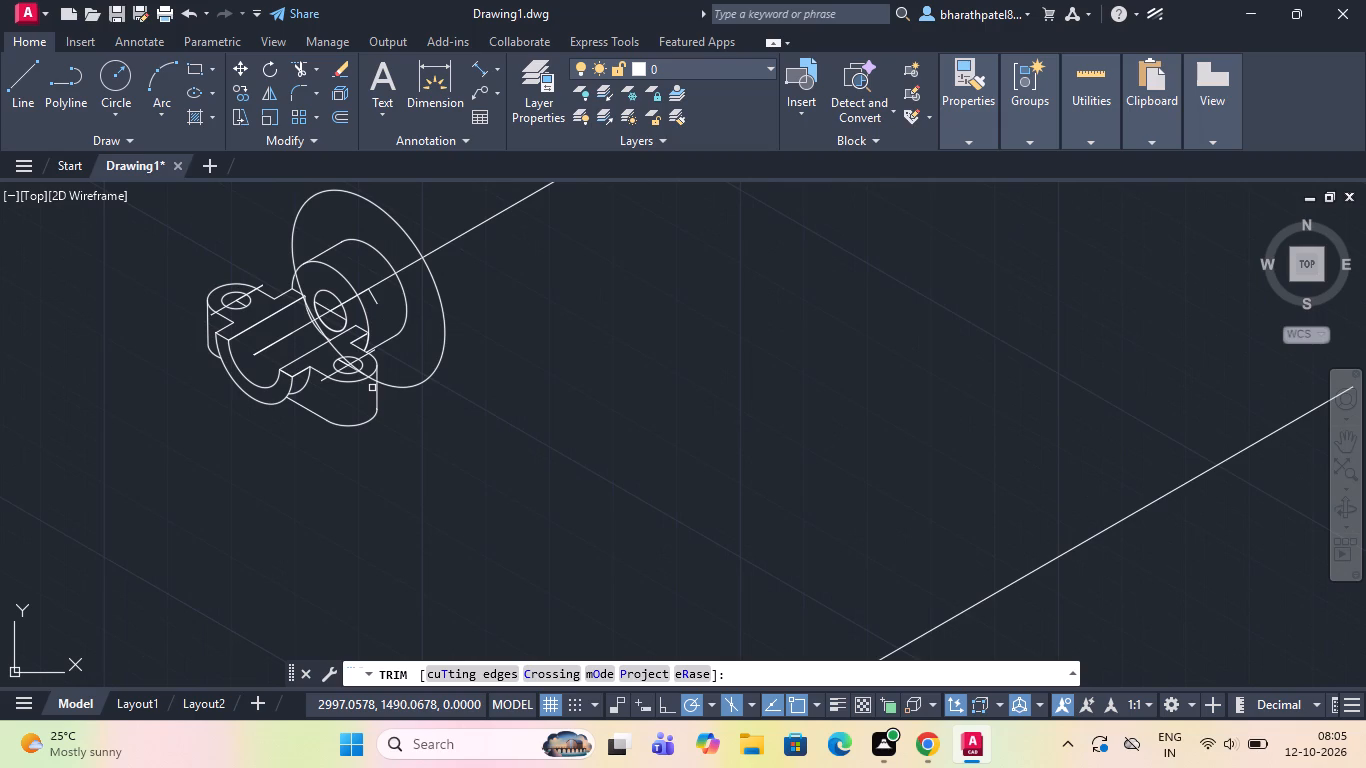
pyautogui.scroll(3, 296, 284)
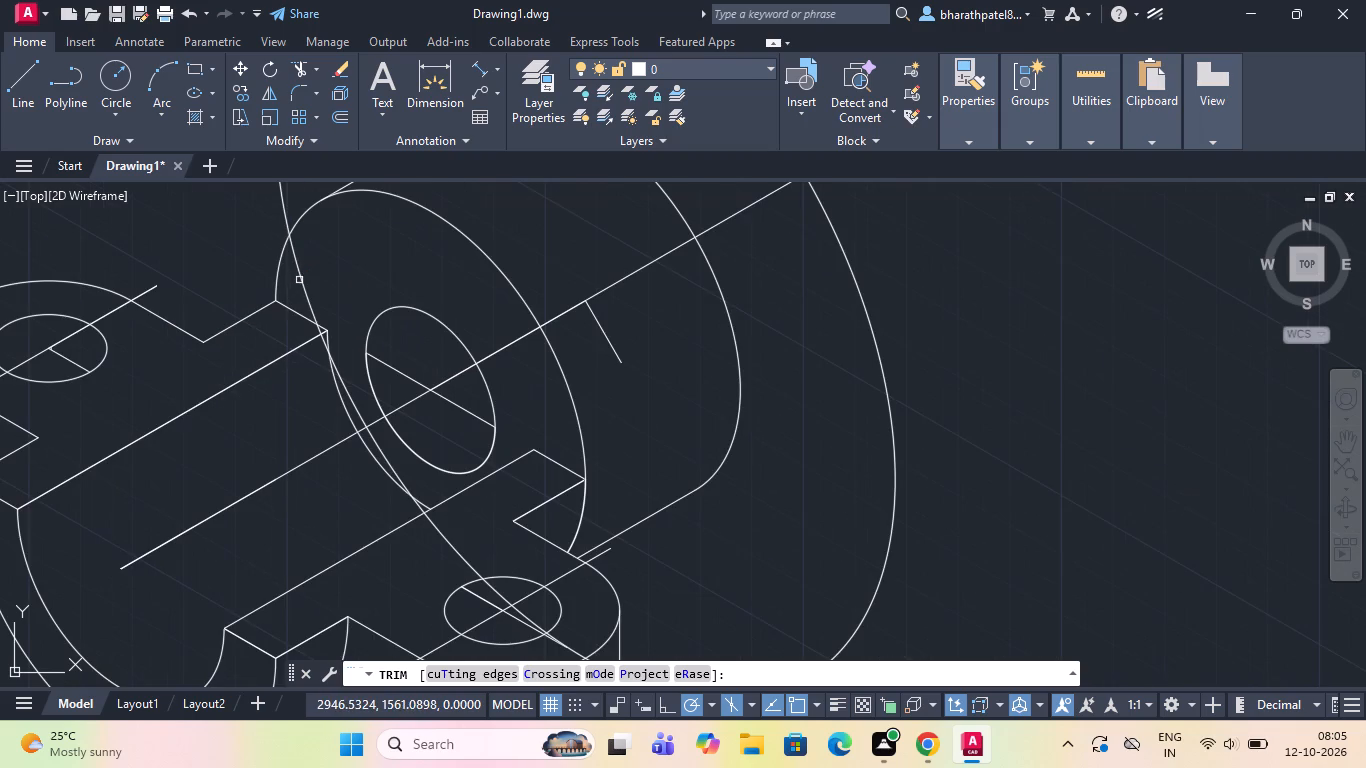
pyautogui.click(299, 280)
pyautogui.scroll(4, 325, 354)
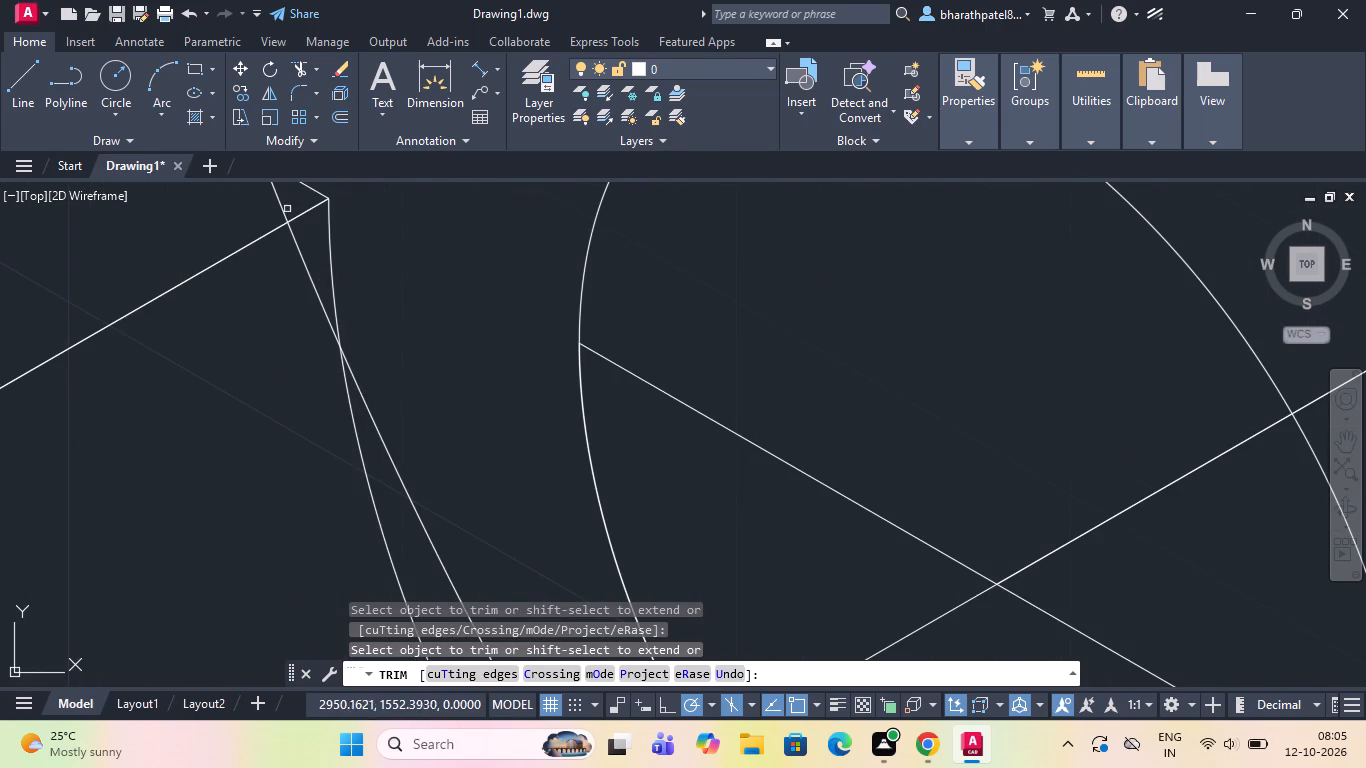
pyautogui.click(284, 209)
pyautogui.click(297, 252)
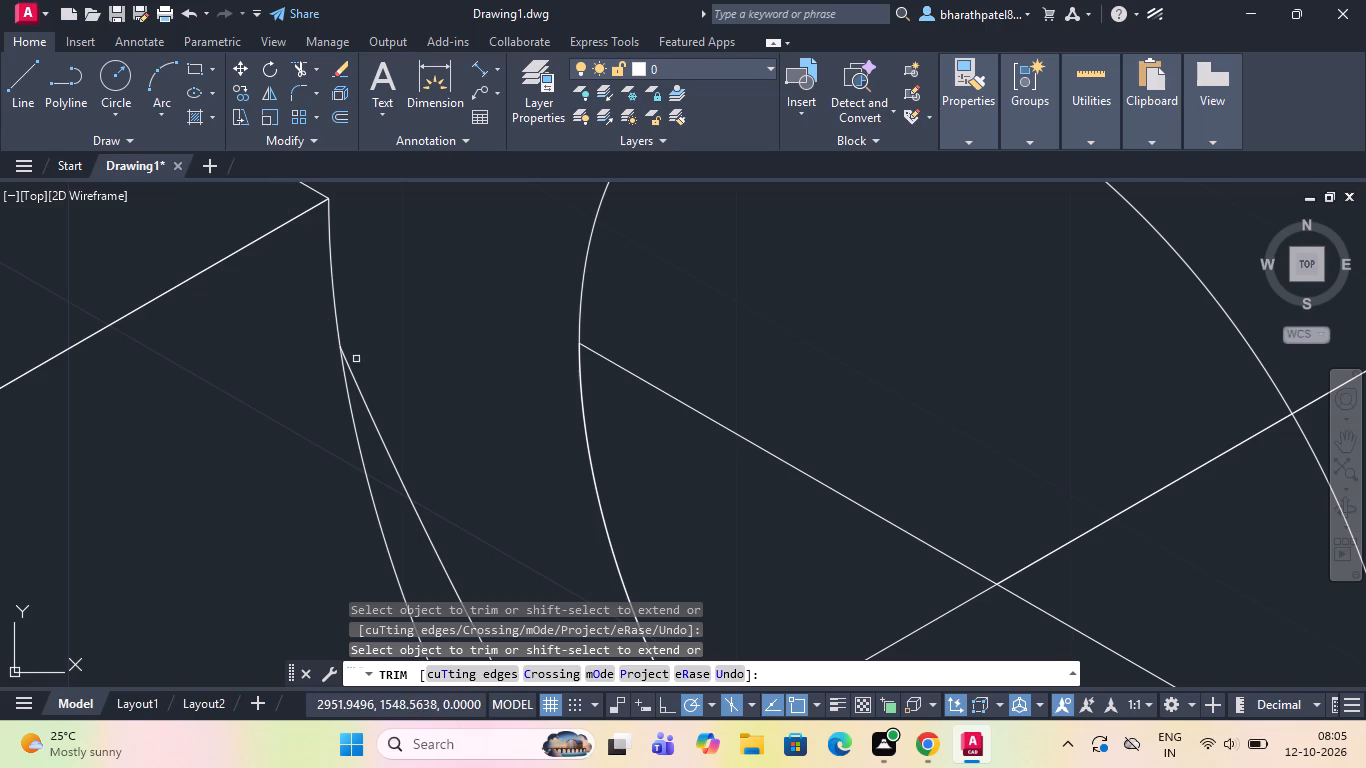
pyautogui.click(359, 384)
pyautogui.scroll(-4, 363, 378)
pyautogui.scroll(1, 401, 519)
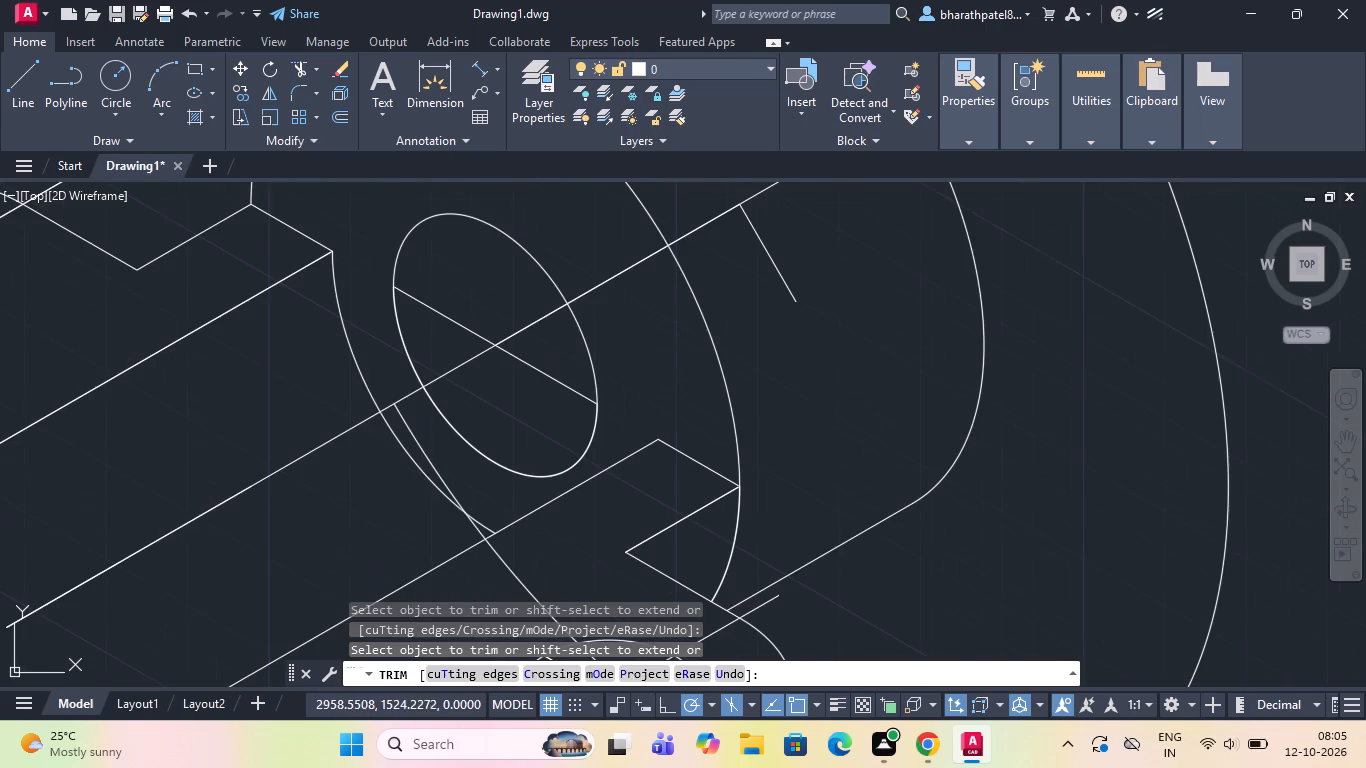
pyautogui.click(432, 464)
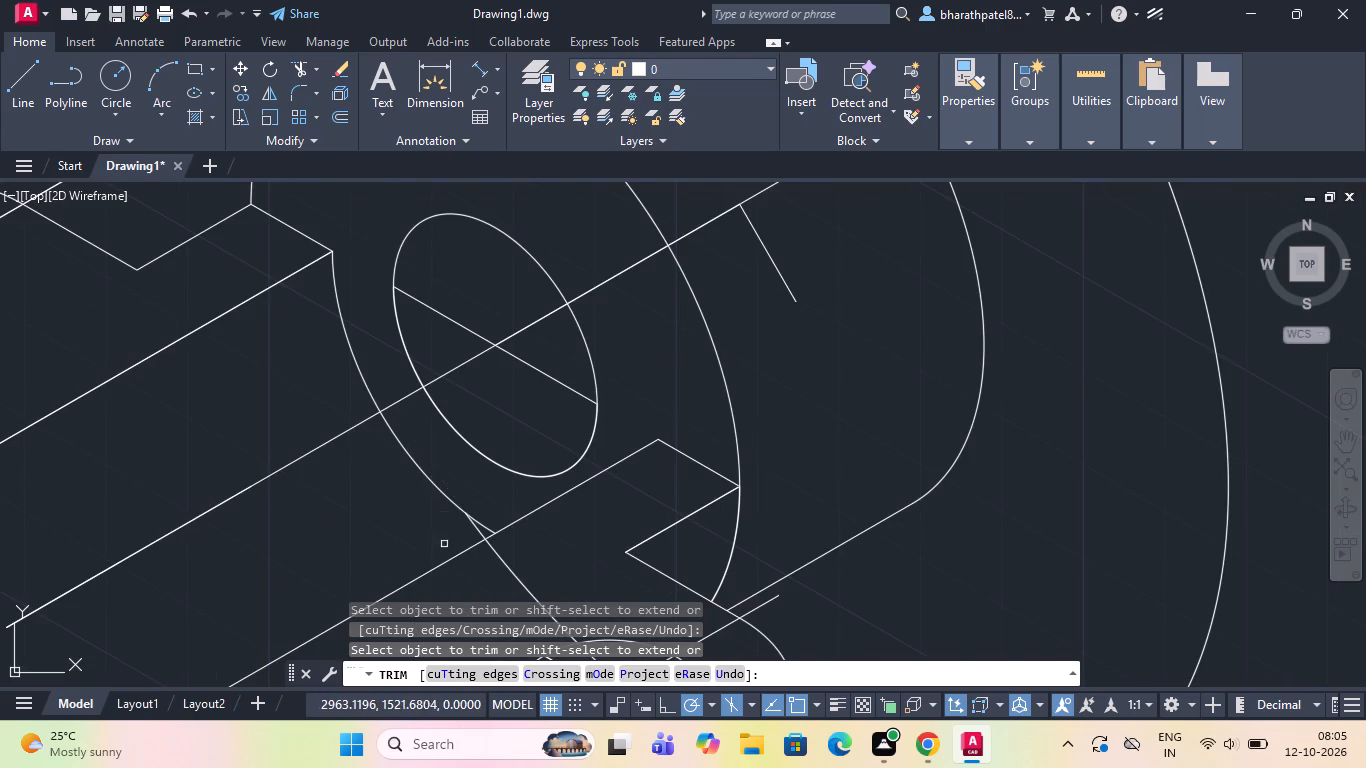
pyautogui.scroll(4, 444, 544)
pyautogui.moveTo(688, 480); pyautogui.dragTo(674, 495)
pyautogui.click(615, 527)
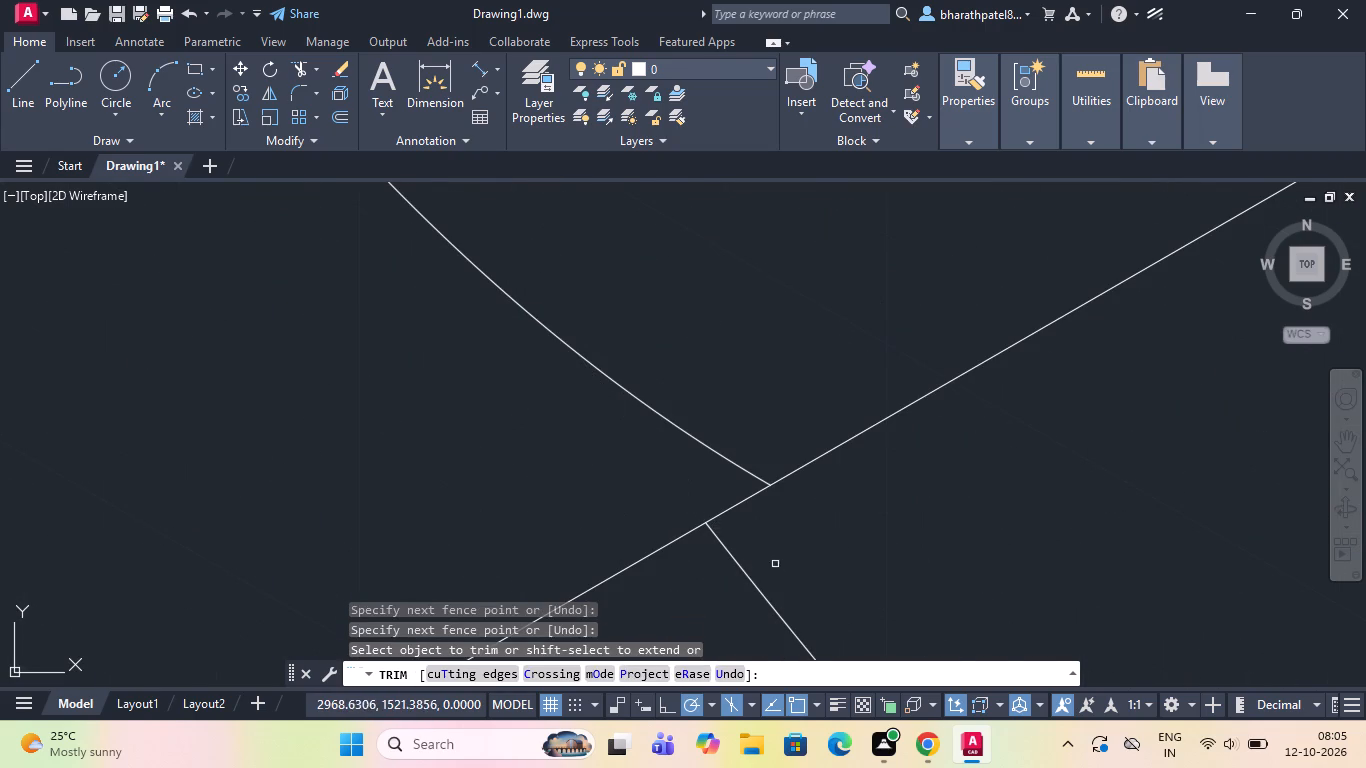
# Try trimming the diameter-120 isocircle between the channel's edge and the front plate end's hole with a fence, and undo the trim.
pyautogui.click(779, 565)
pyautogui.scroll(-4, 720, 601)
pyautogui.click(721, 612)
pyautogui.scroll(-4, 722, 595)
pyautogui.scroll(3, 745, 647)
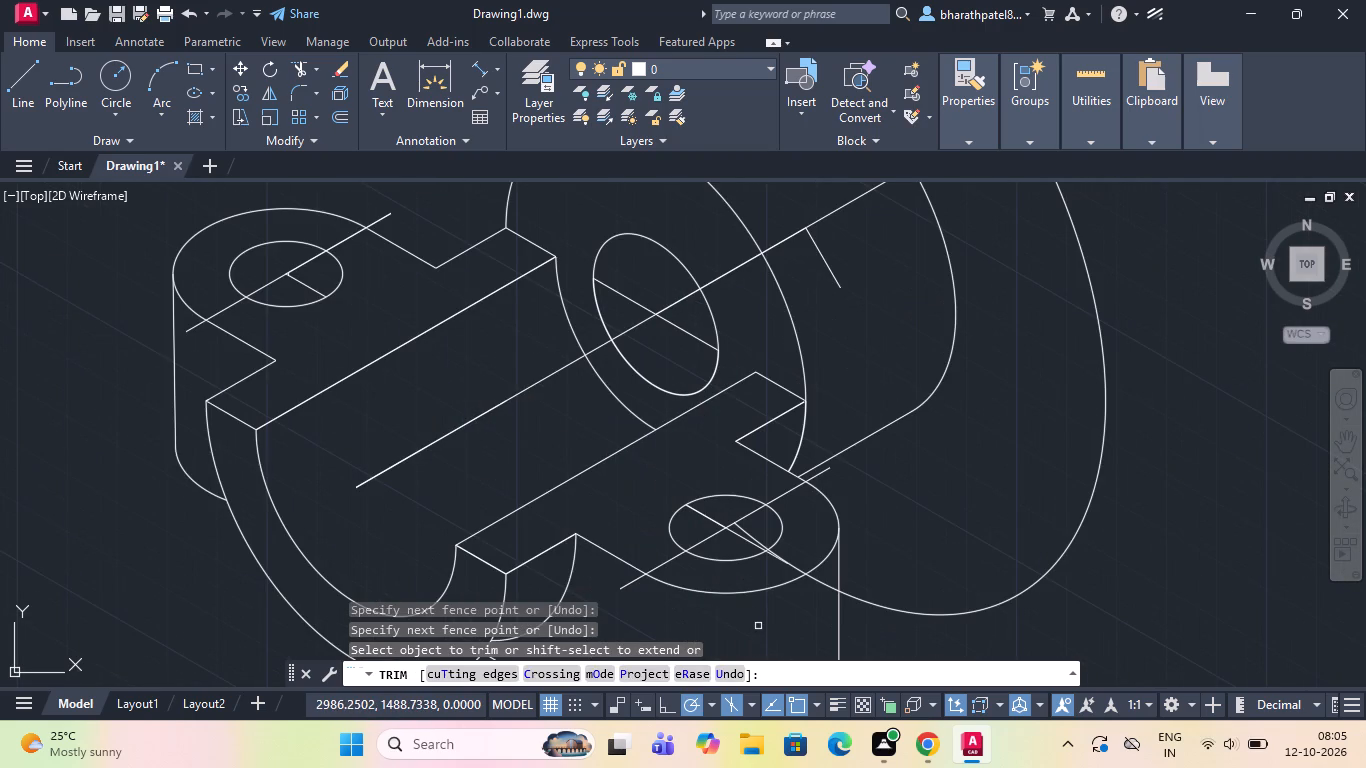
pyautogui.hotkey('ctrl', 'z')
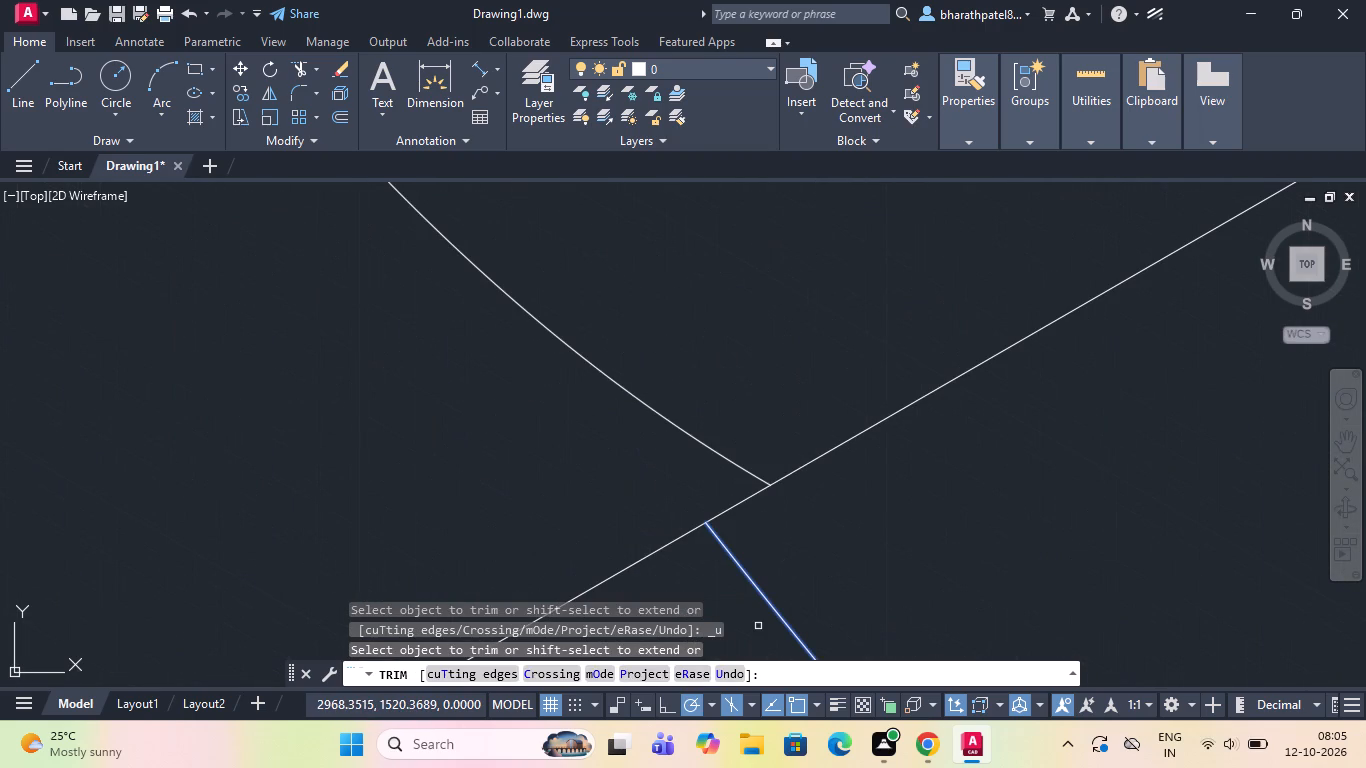
# Trim the diameter-120 isocircle's segment between the channel's edge and the front plate end's hole.
pyautogui.scroll(-6, 705, 247)
pyautogui.scroll(-1, 697, 380)
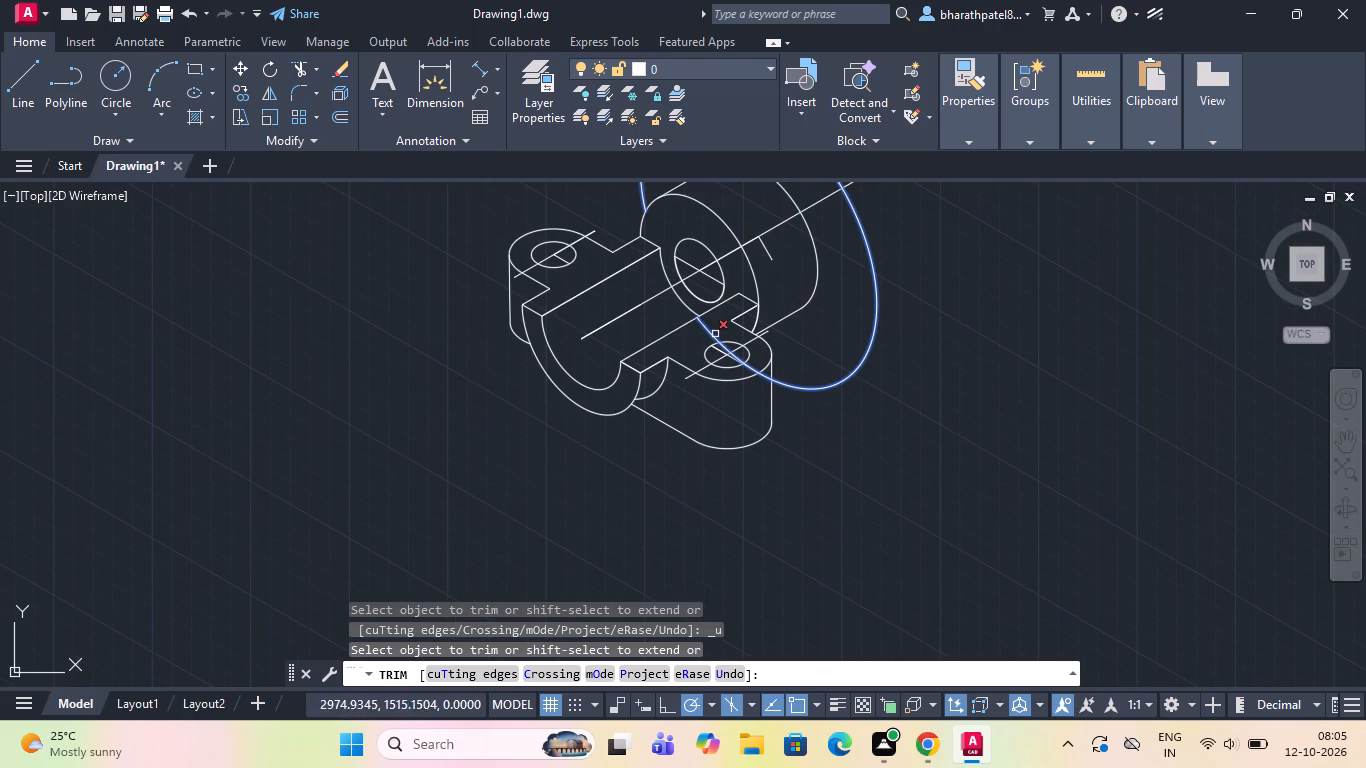
pyautogui.moveTo(724, 328); pyautogui.dragTo(695, 345)
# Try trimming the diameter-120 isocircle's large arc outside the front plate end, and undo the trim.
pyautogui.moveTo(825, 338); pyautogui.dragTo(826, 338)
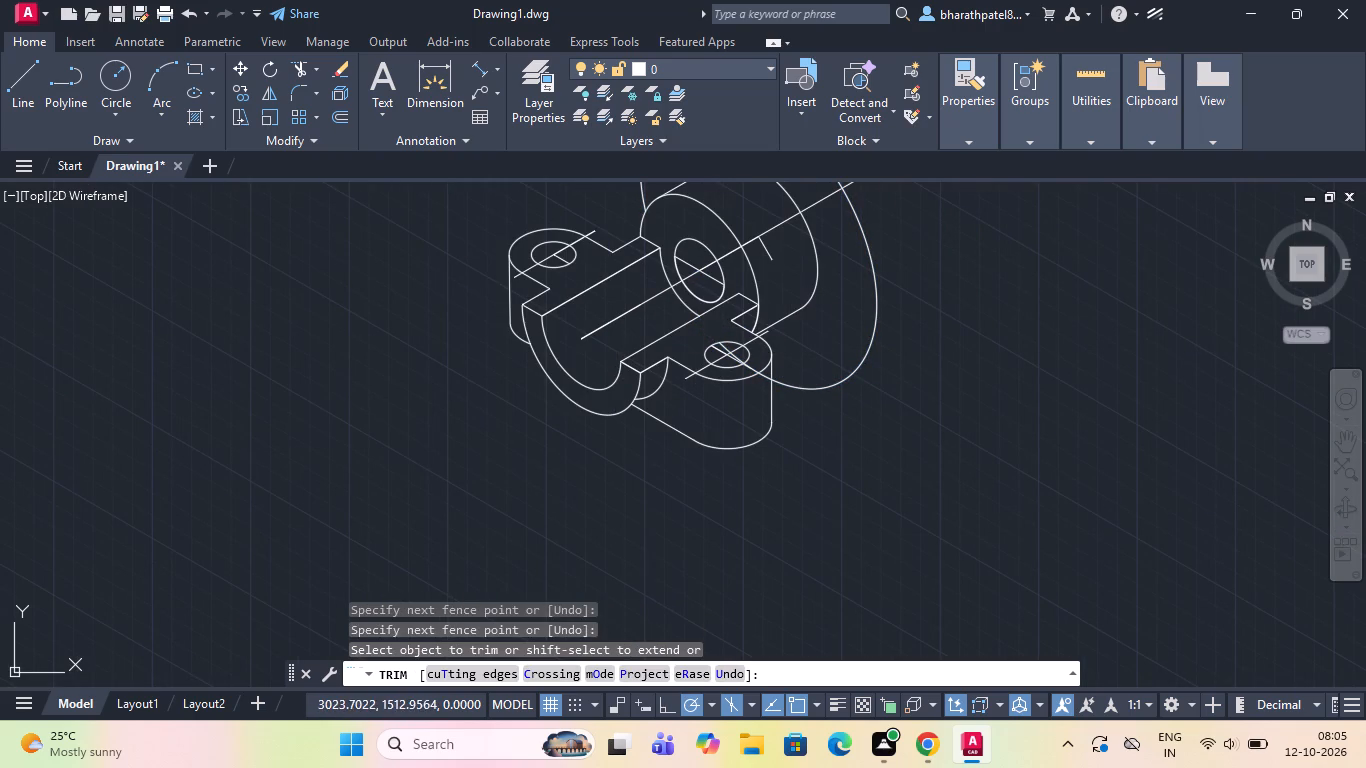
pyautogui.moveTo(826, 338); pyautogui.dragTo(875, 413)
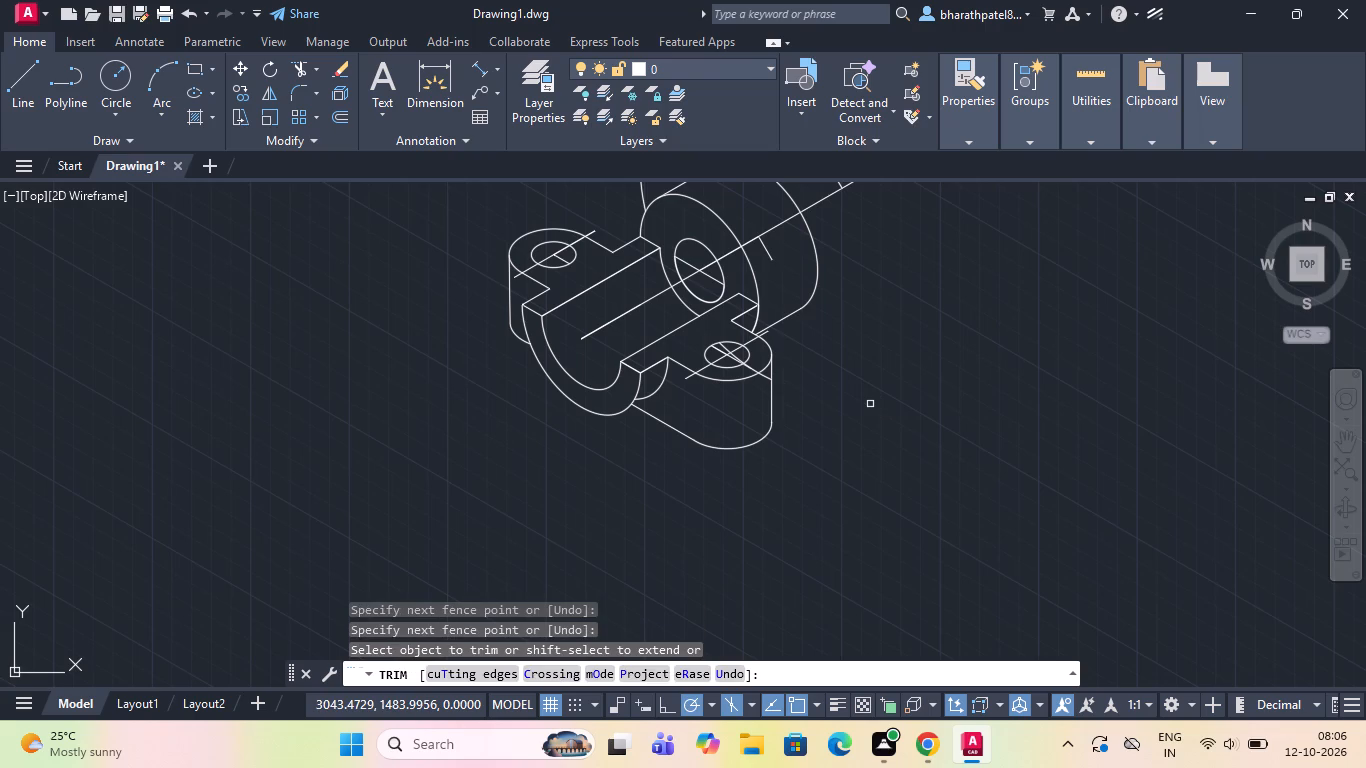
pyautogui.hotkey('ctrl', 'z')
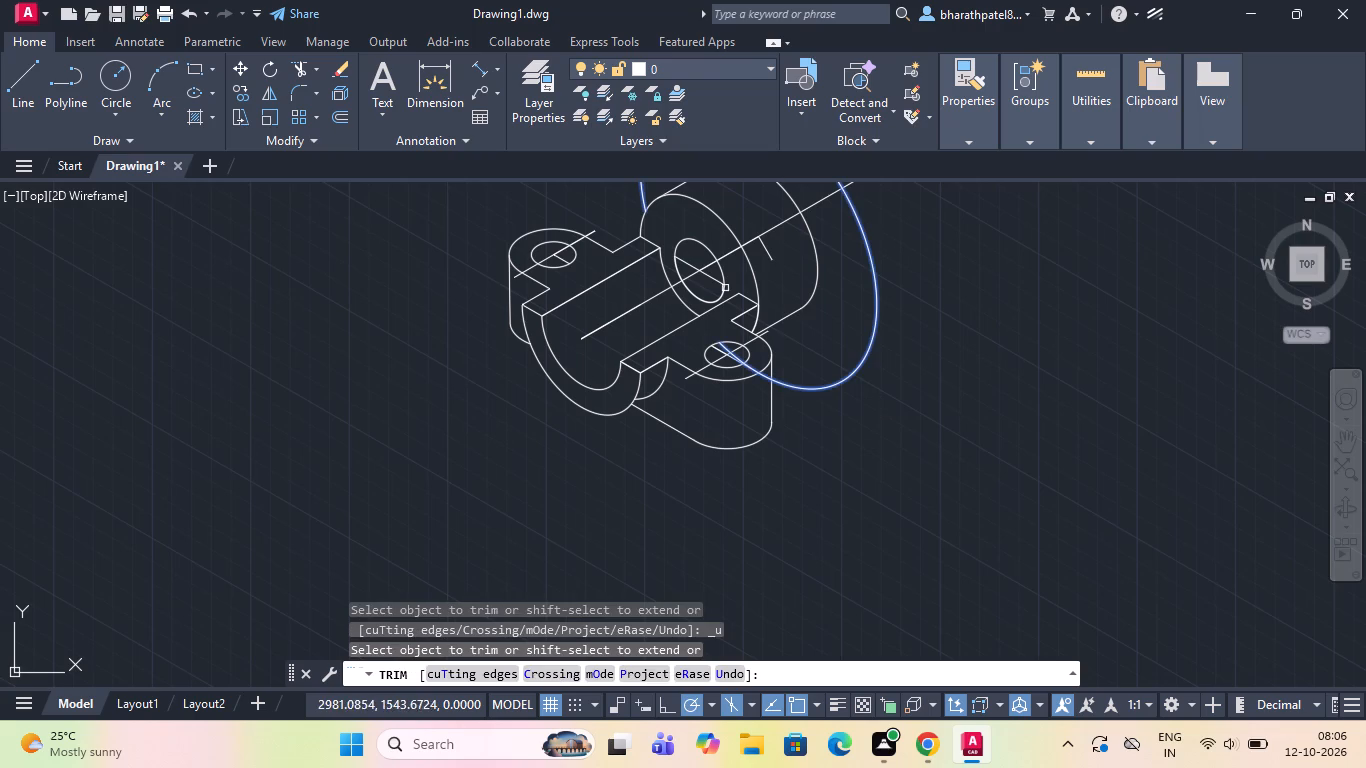
# Remove the diameter-120 isocircle's remaining hidden parts at the front plate end, trimming below its rounded top edge and erasing the leftover arc across the hole.
pyautogui.scroll(2, 755, 385)
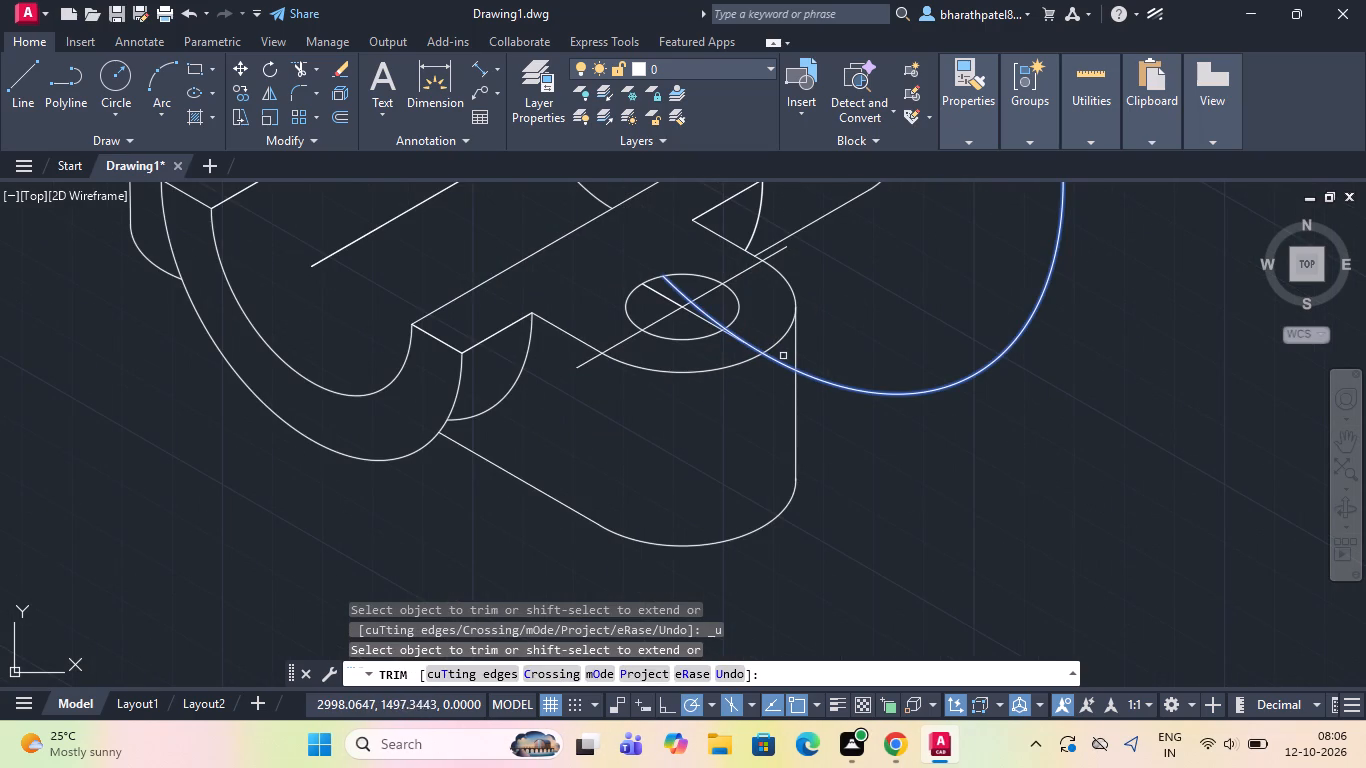
pyautogui.click(785, 355)
pyautogui.click(769, 399)
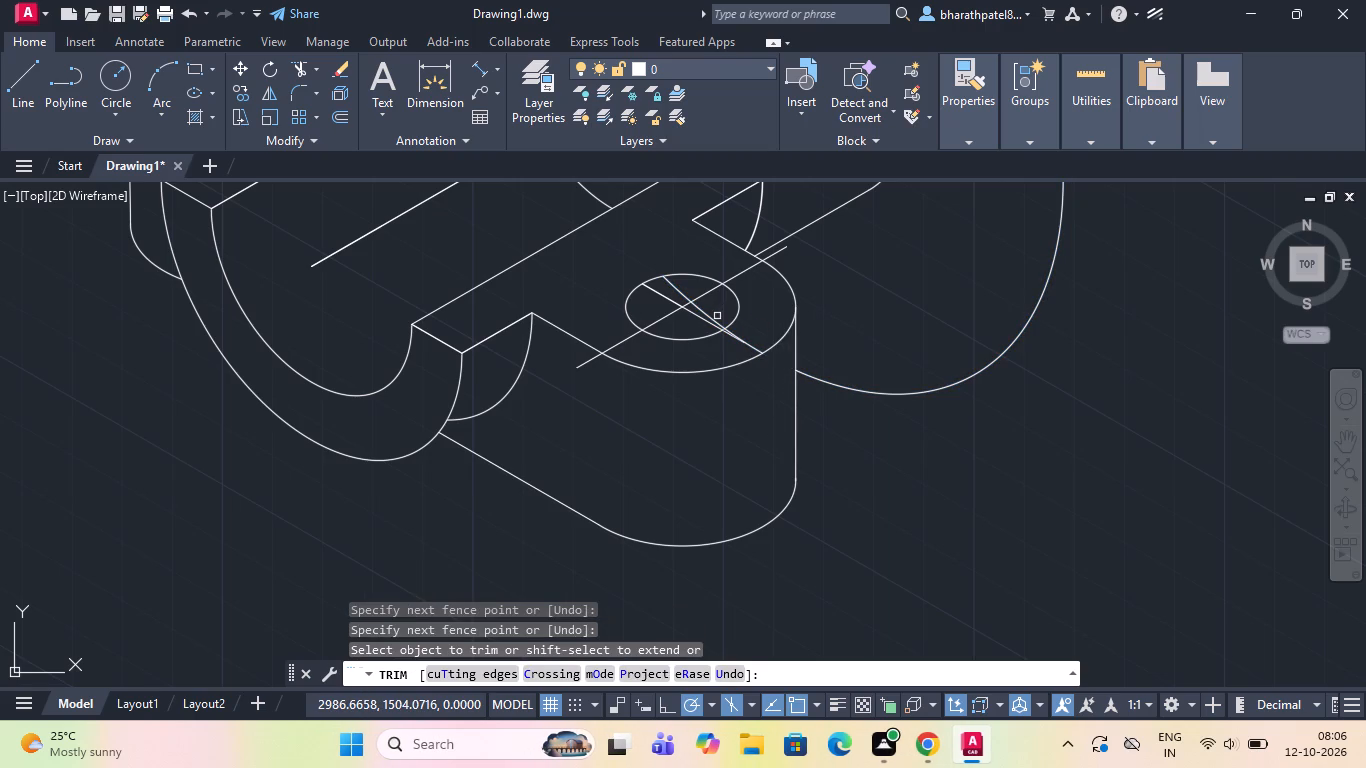
pyautogui.press('Escape')
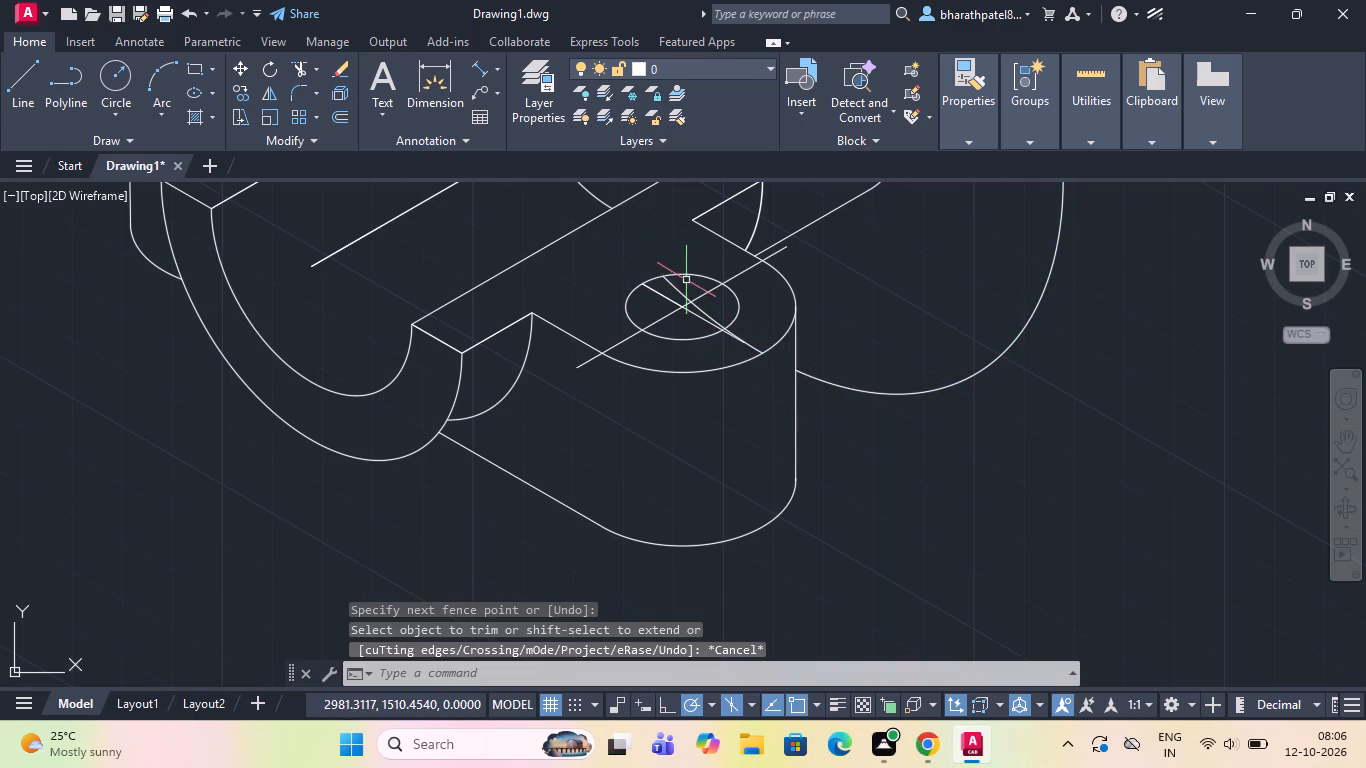
pyautogui.click(678, 288)
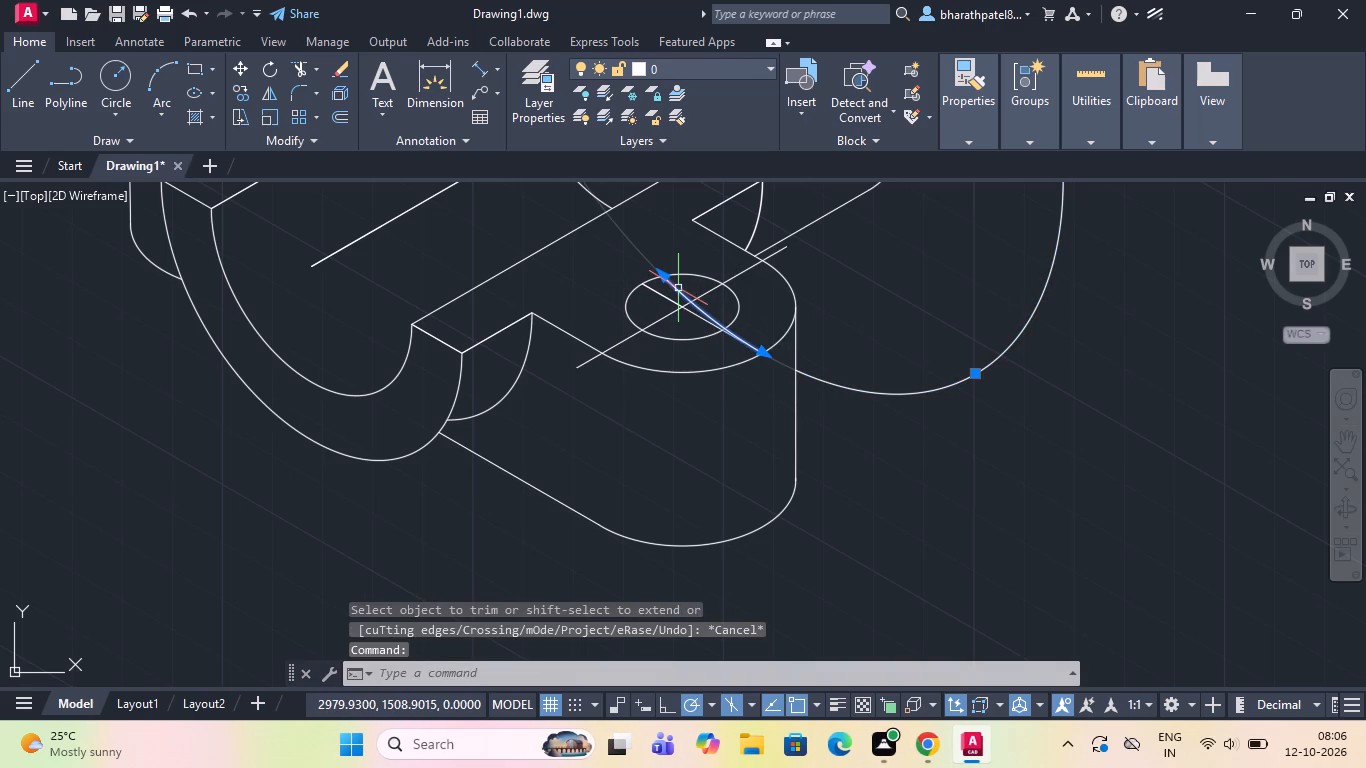
pyautogui.press('Delete')
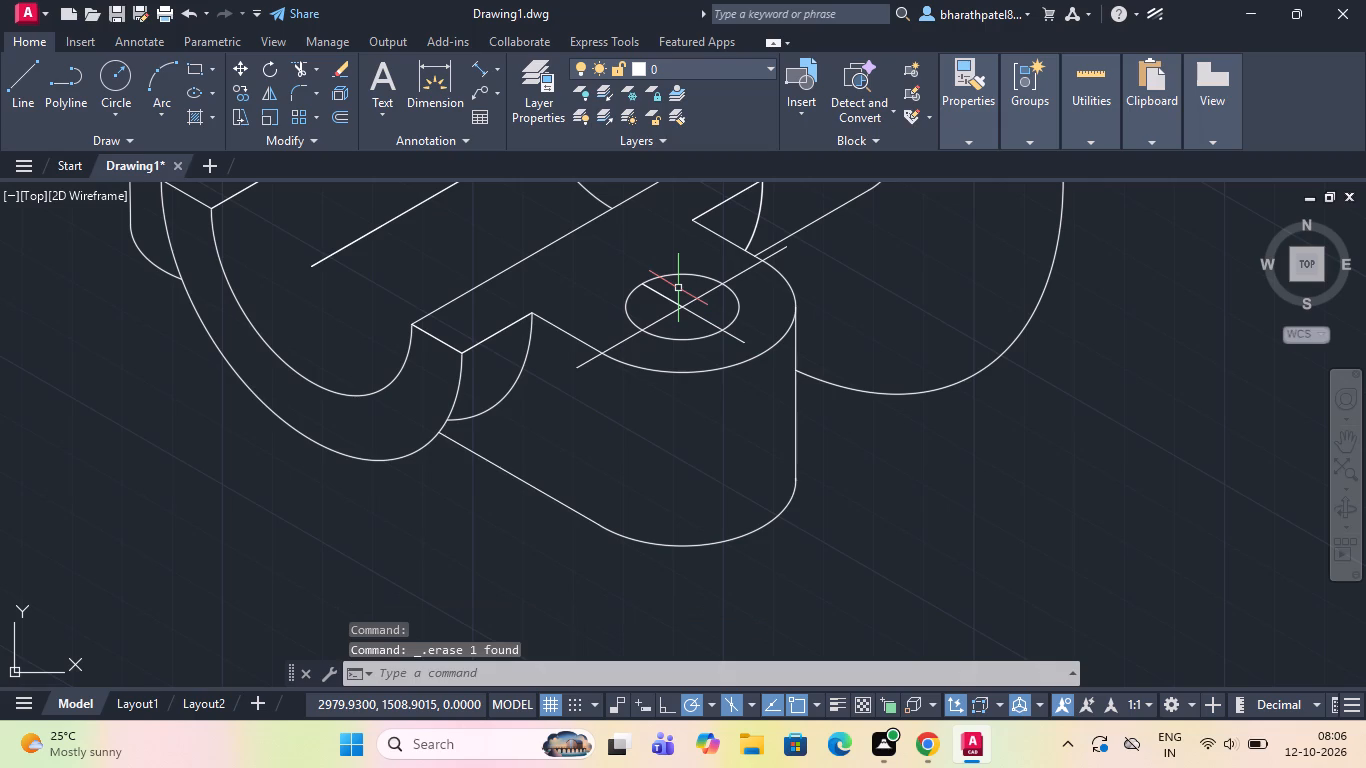
# Draw a 35-long line along the axis from the diameter-120 isocircle's centre, ending with a short marker line angled off the axis.
pyautogui.scroll(-3, 652, 334)
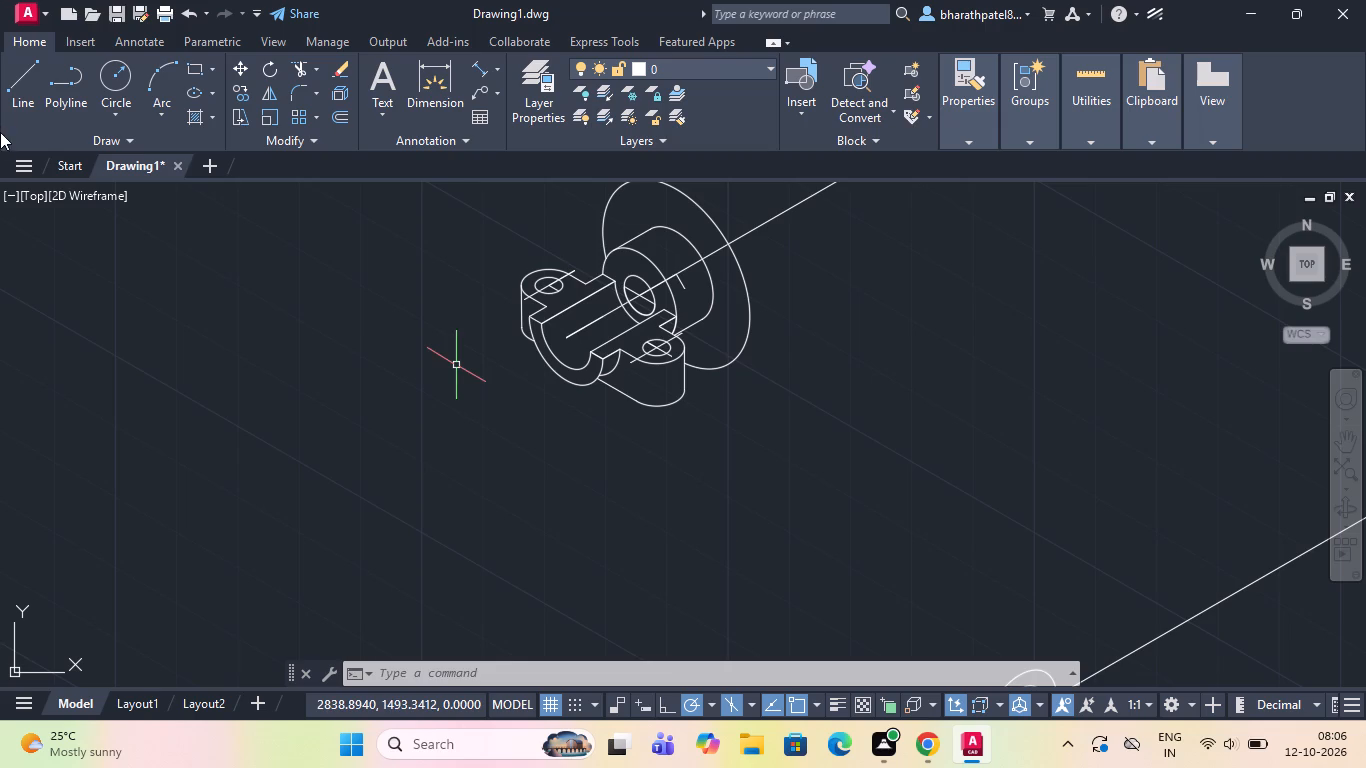
pyautogui.click(28, 80)
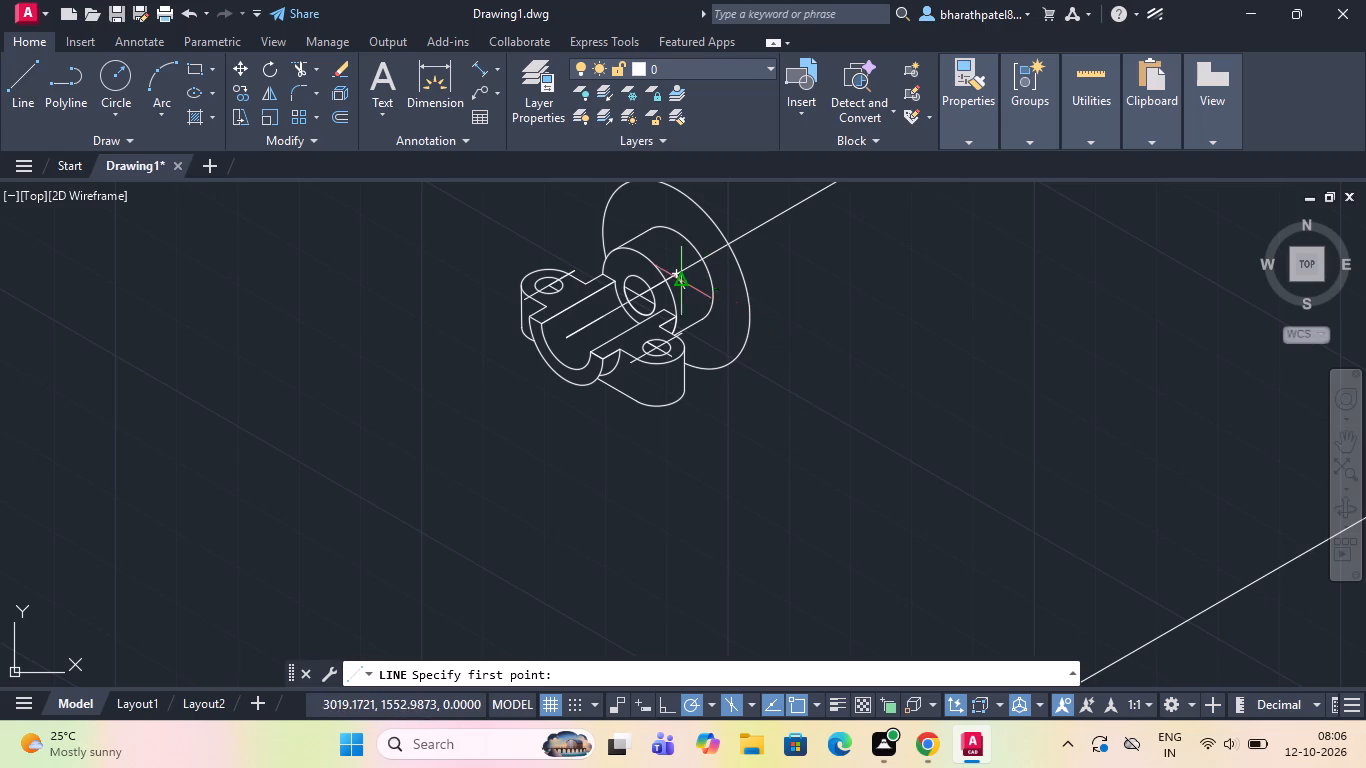
pyautogui.scroll(2, 671, 271)
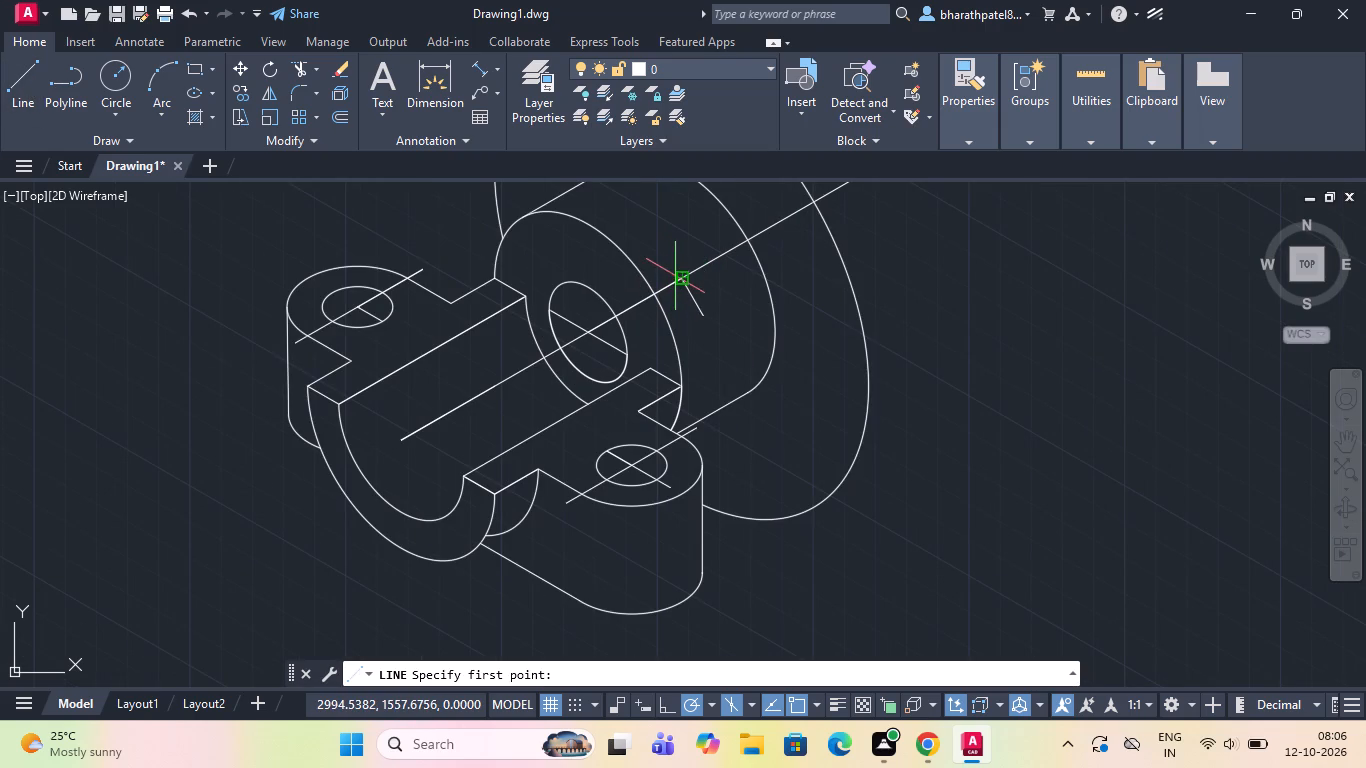
pyautogui.click(679, 278)
pyautogui.scroll(-3, 679, 278)
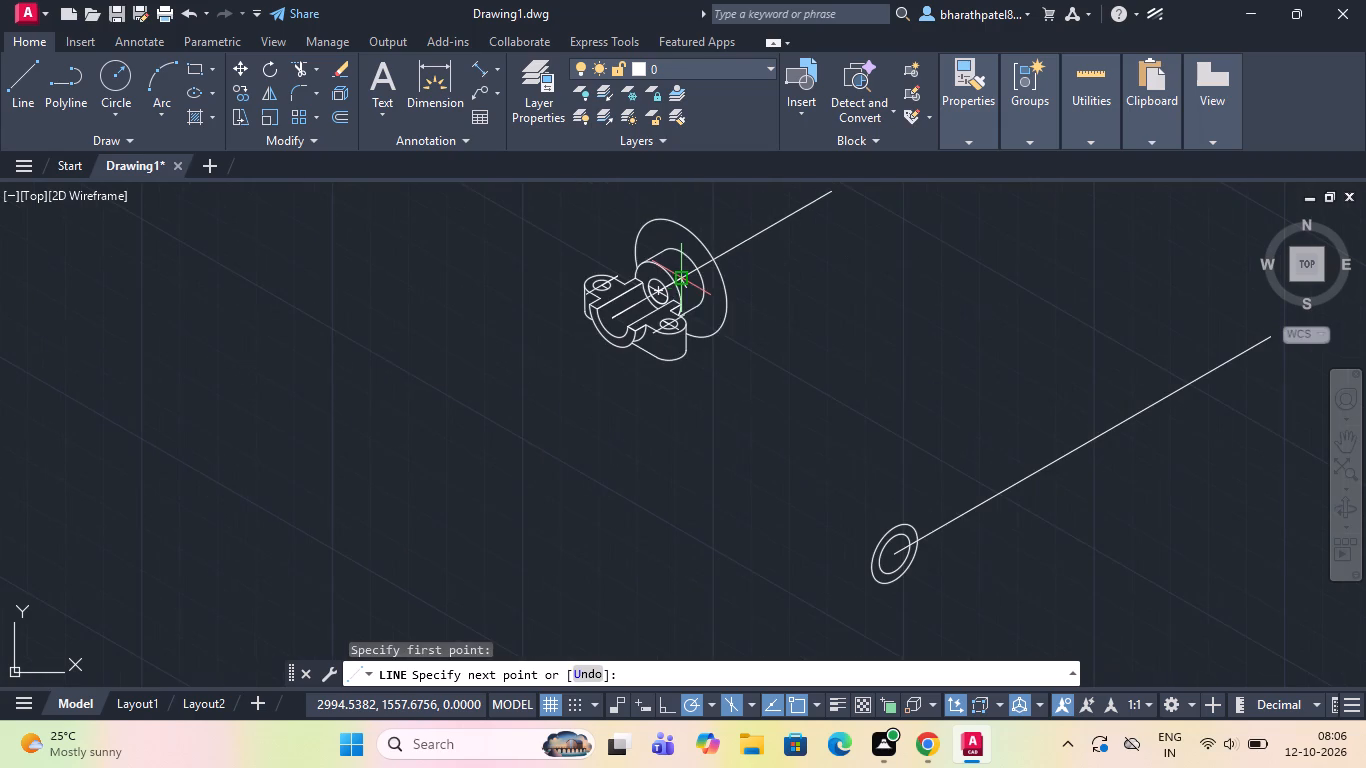
pyautogui.scroll(-2, 835, 351)
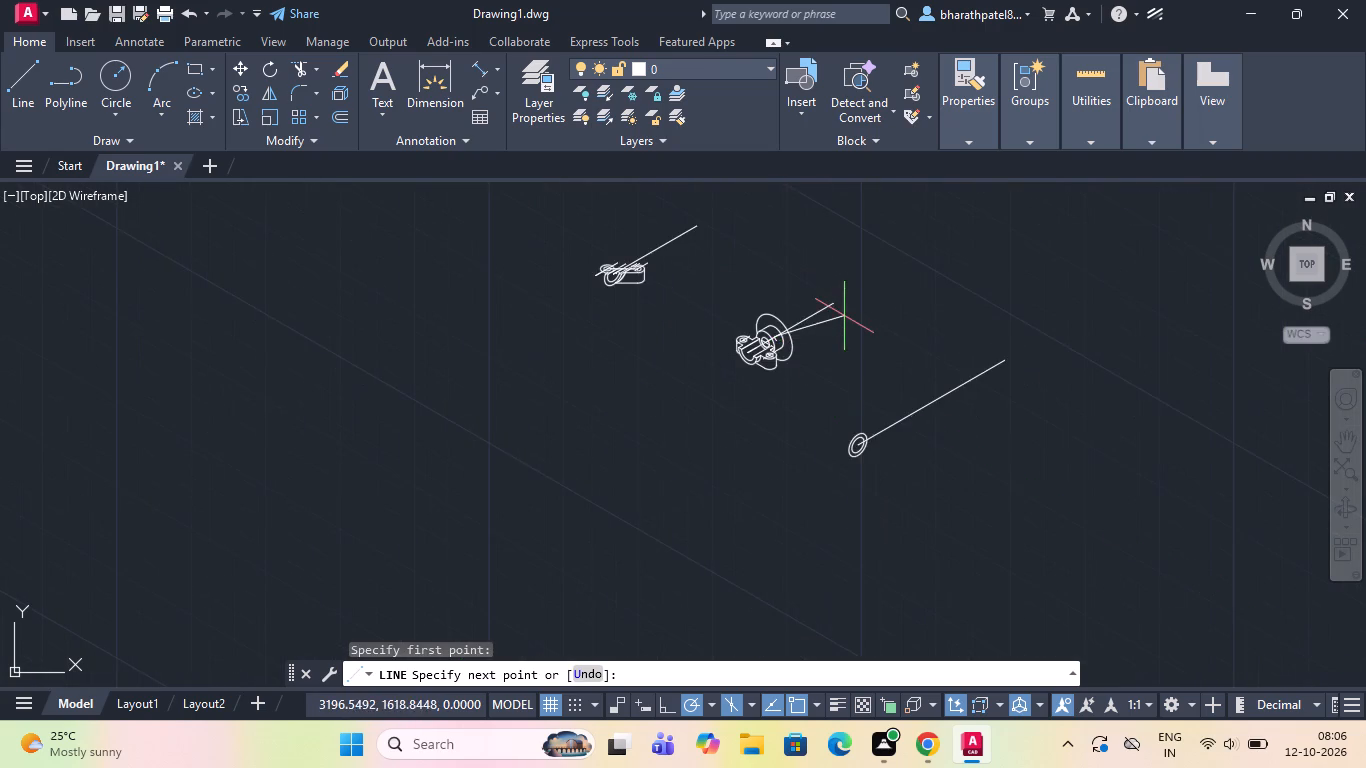
pyautogui.scroll(2, 844, 315)
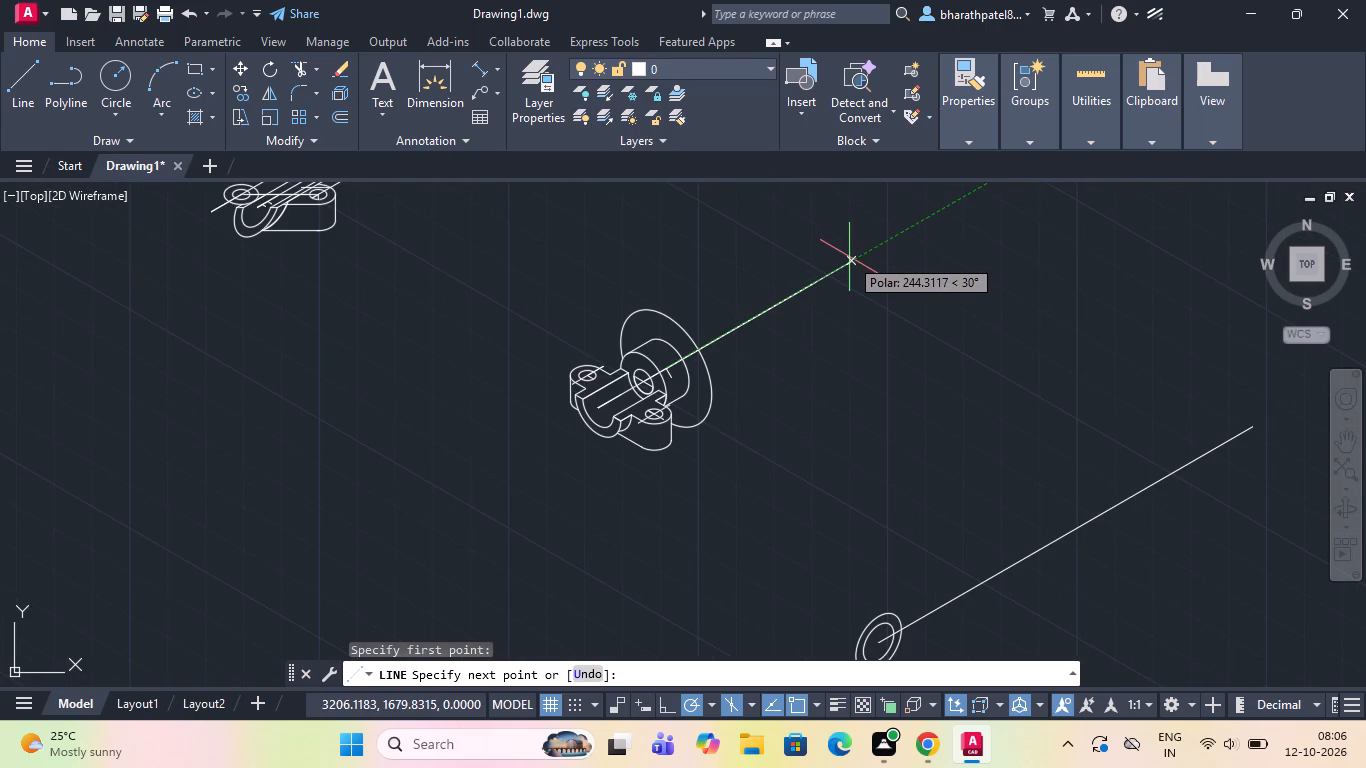
pyautogui.write('35')
pyautogui.press('Return')
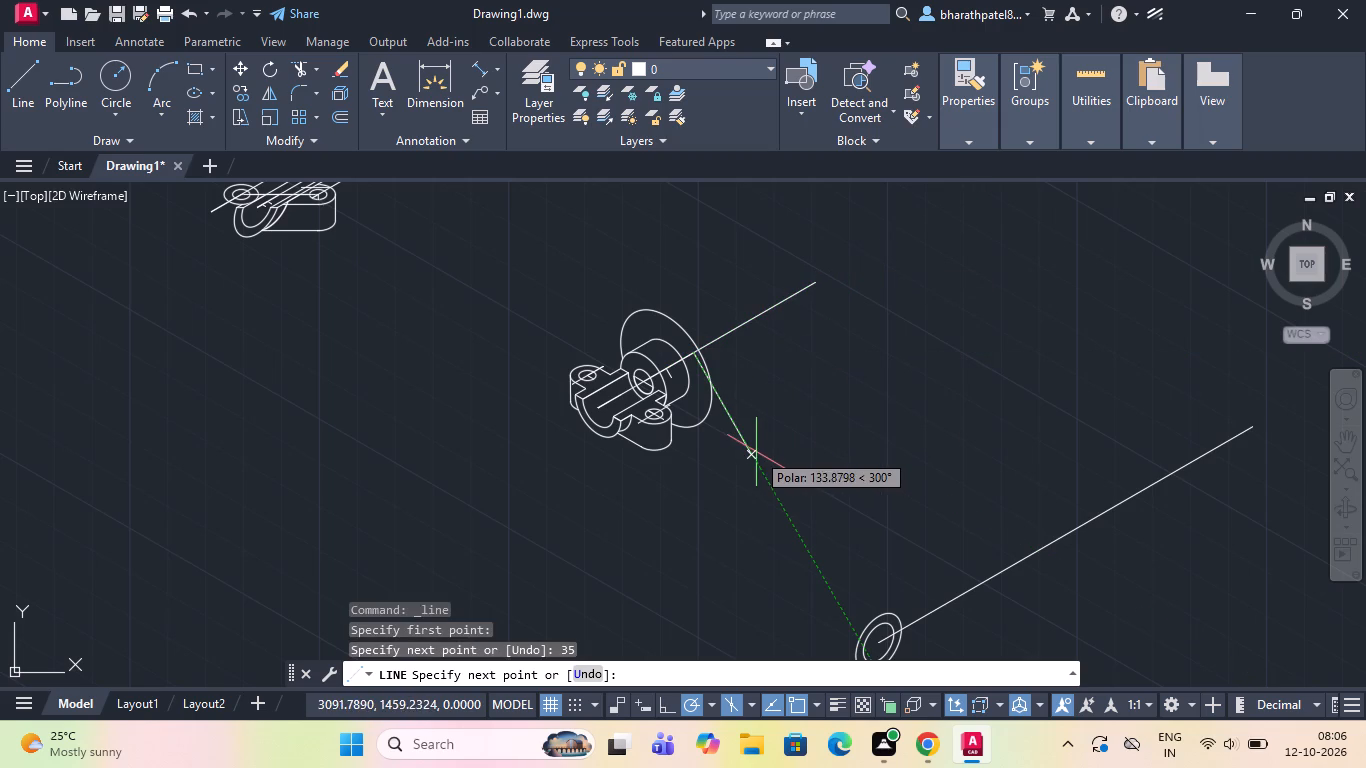
pyautogui.scroll(4, 714, 393)
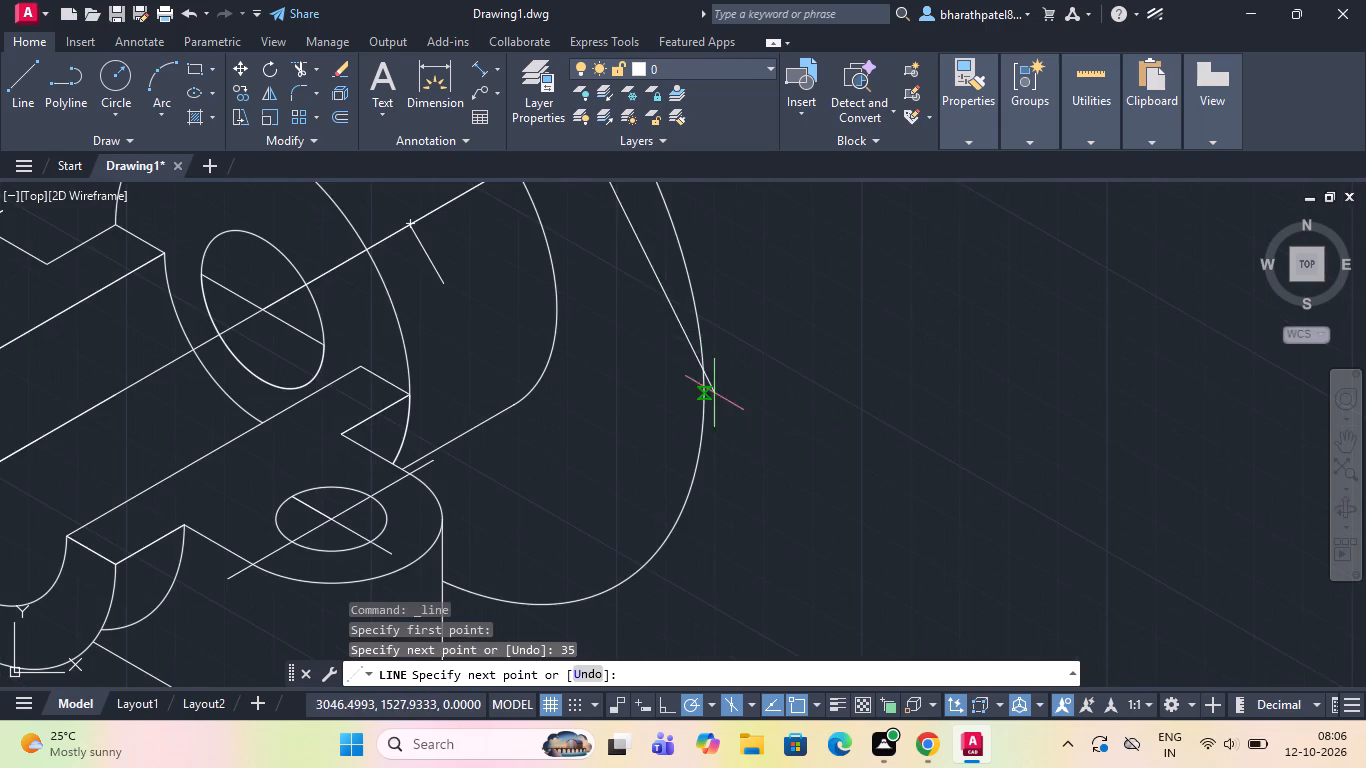
pyautogui.scroll(-3, 664, 320)
pyautogui.scroll(2, 628, 271)
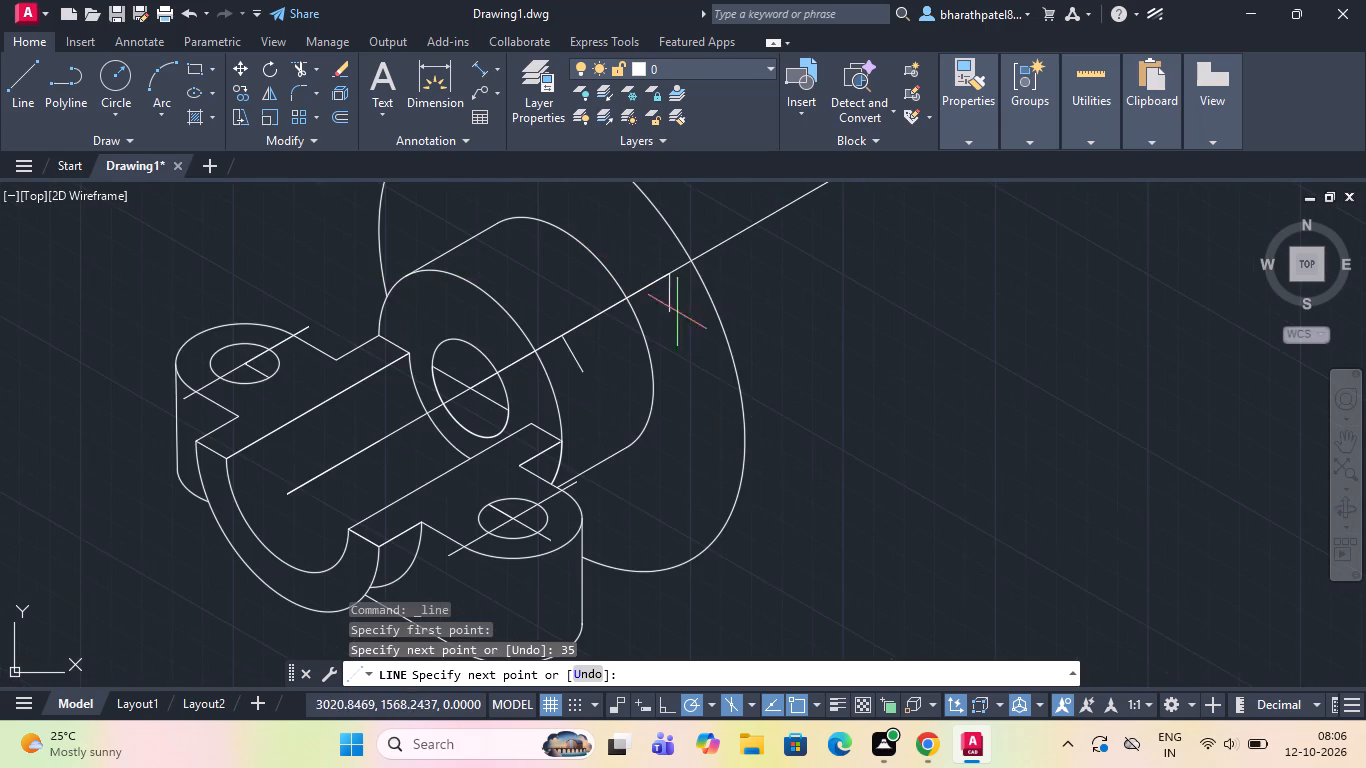
pyautogui.click(699, 335)
pyautogui.press('Escape')
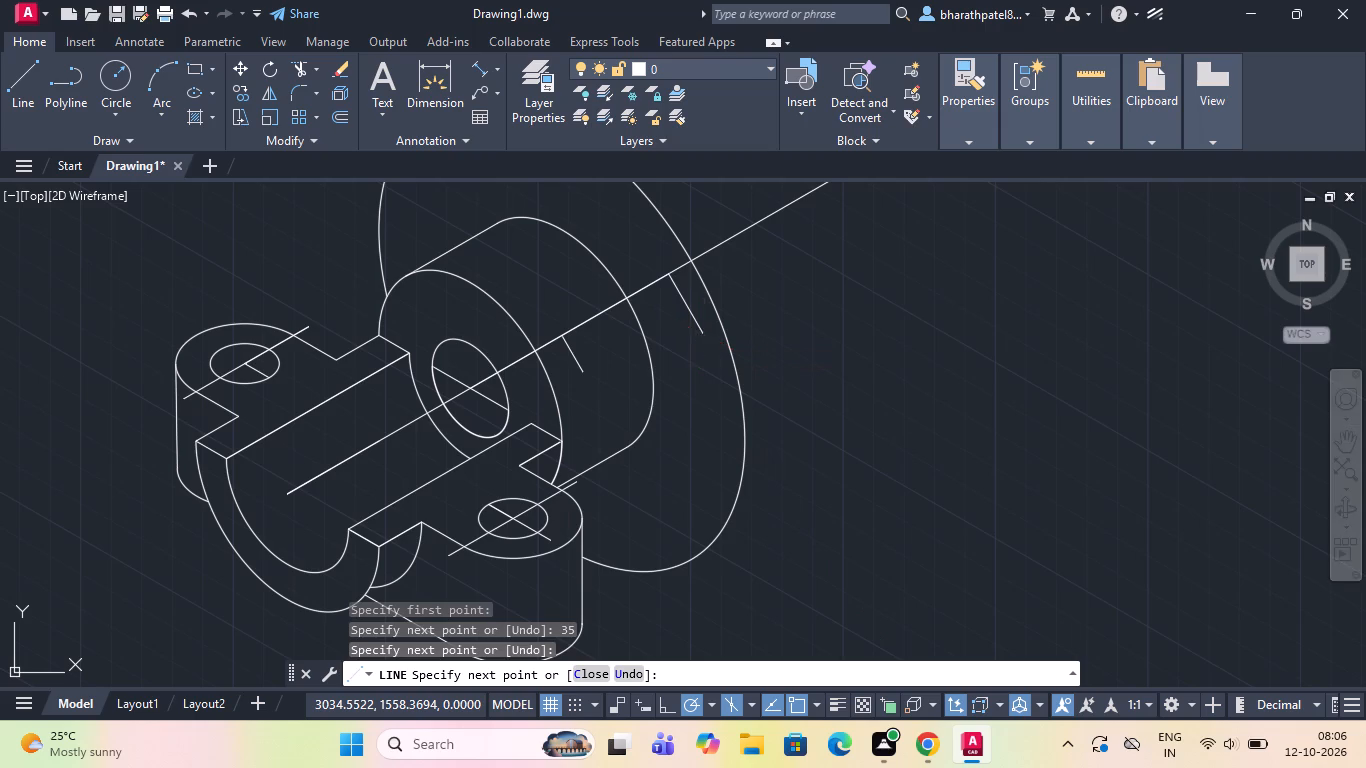
# Draw a diameter-120 isocircle centred at the far end of the 35-long axis line behind the existing flange isocircle.
pyautogui.scroll(-2, 665, 353)
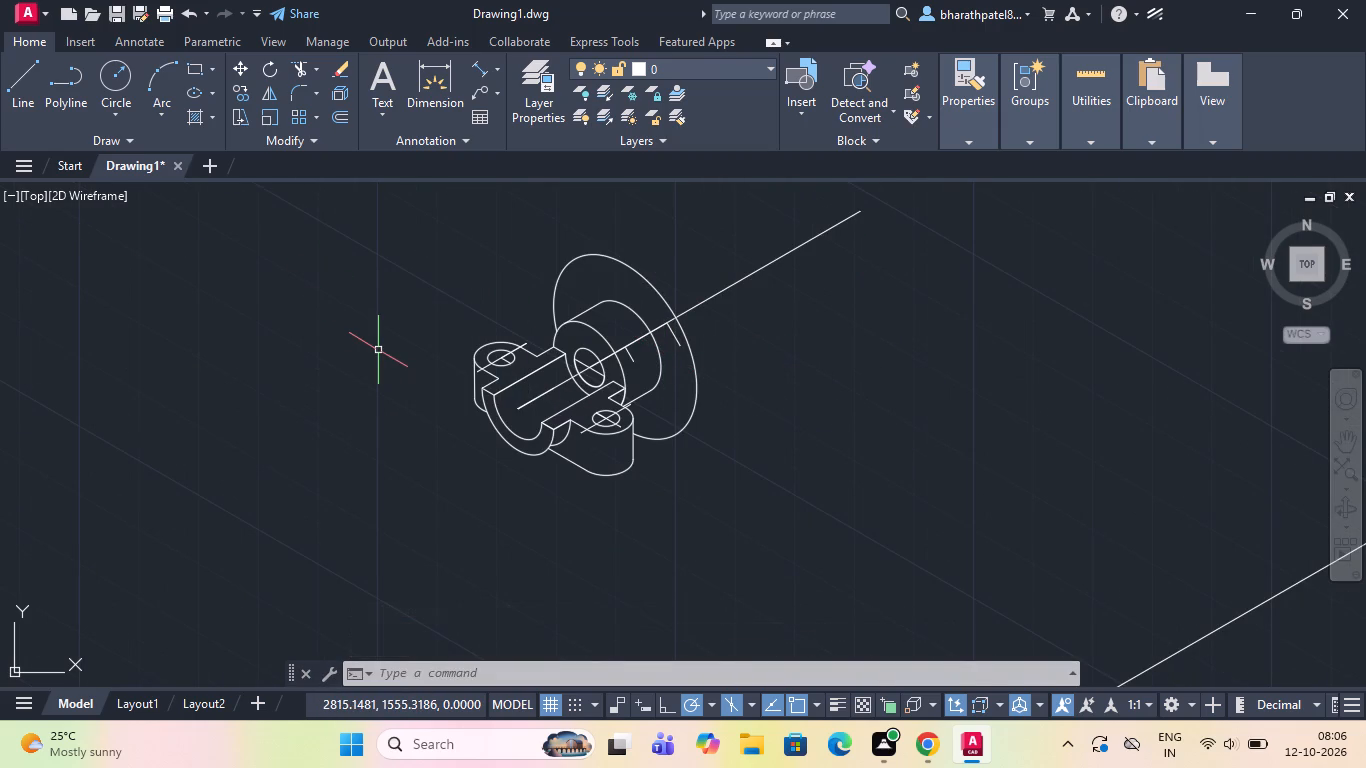
pyautogui.press('e')
pyautogui.write('ll')
pyautogui.press('Return')
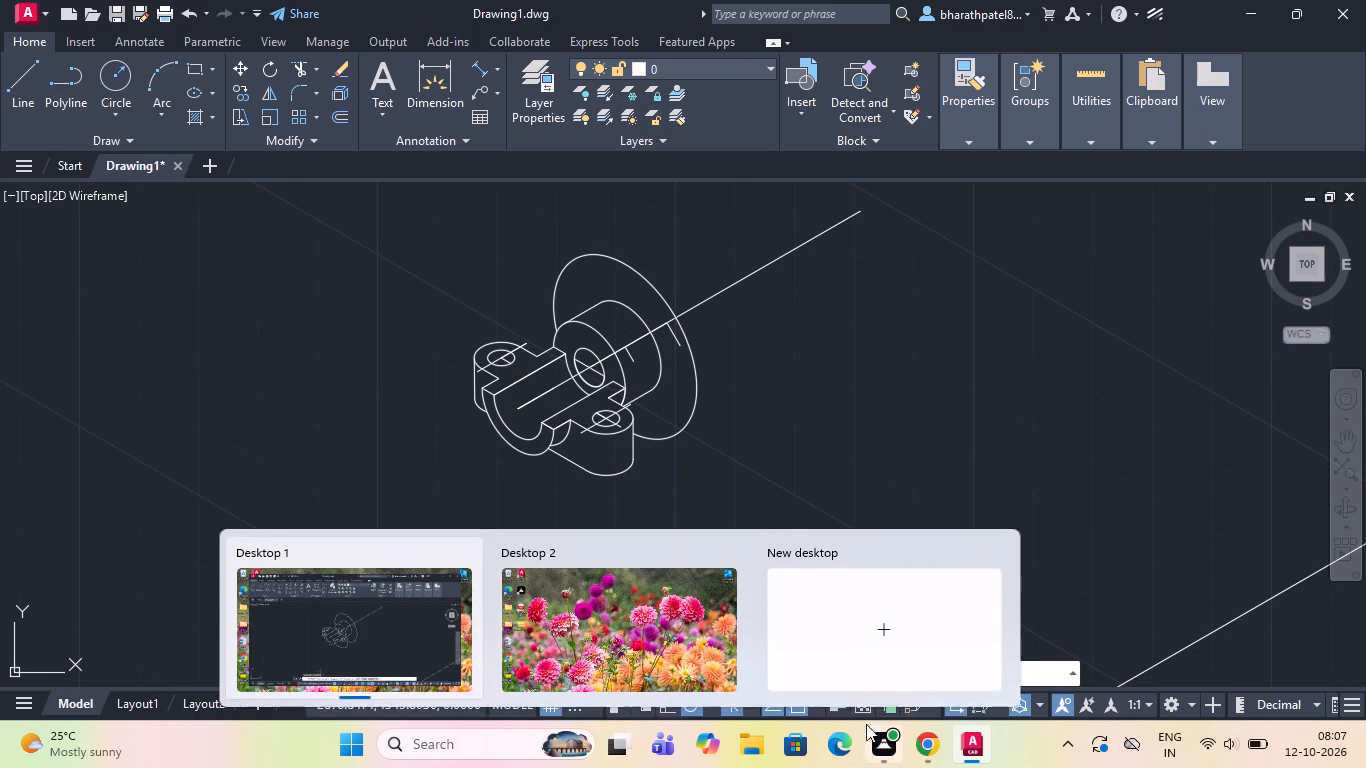
pyautogui.click(810, 671)
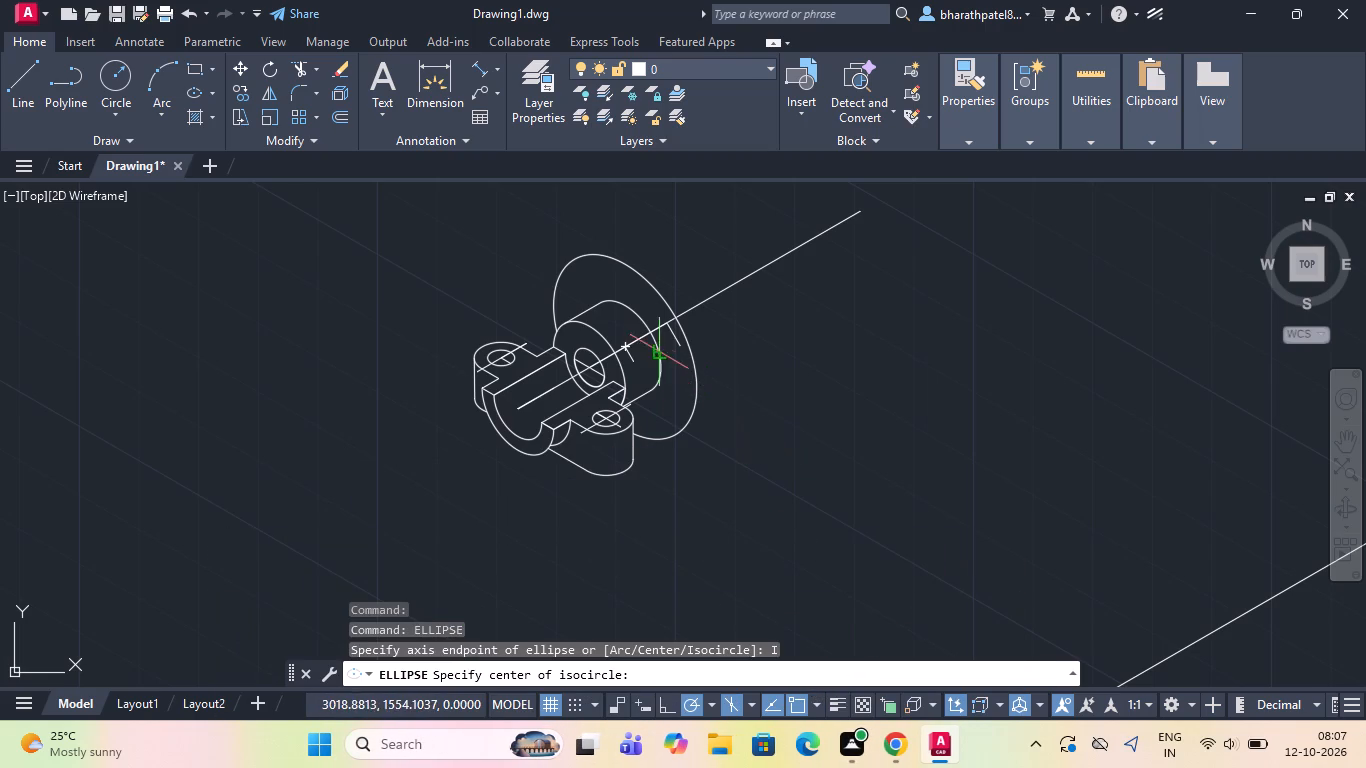
pyautogui.scroll(2, 655, 341)
pyautogui.scroll(2, 749, 277)
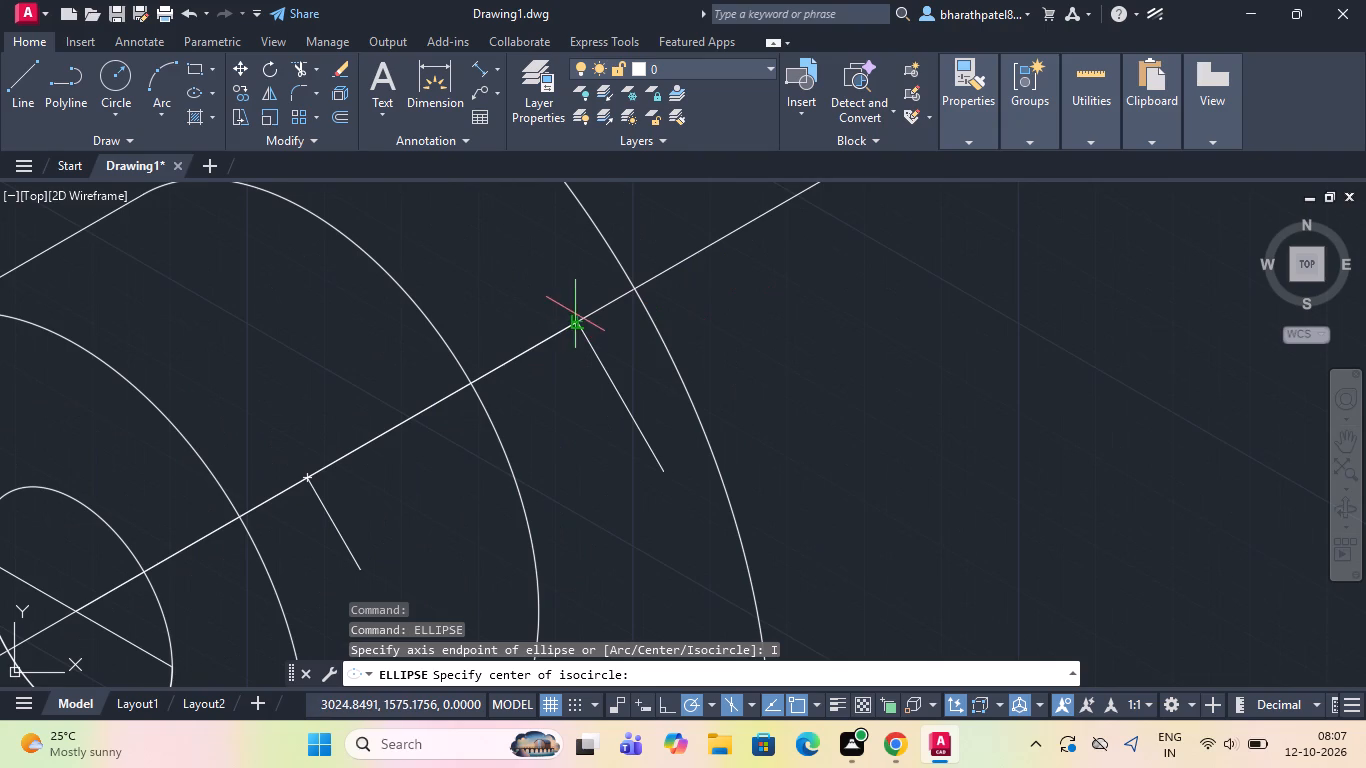
pyautogui.click(575, 324)
pyautogui.scroll(-4, 977, 371)
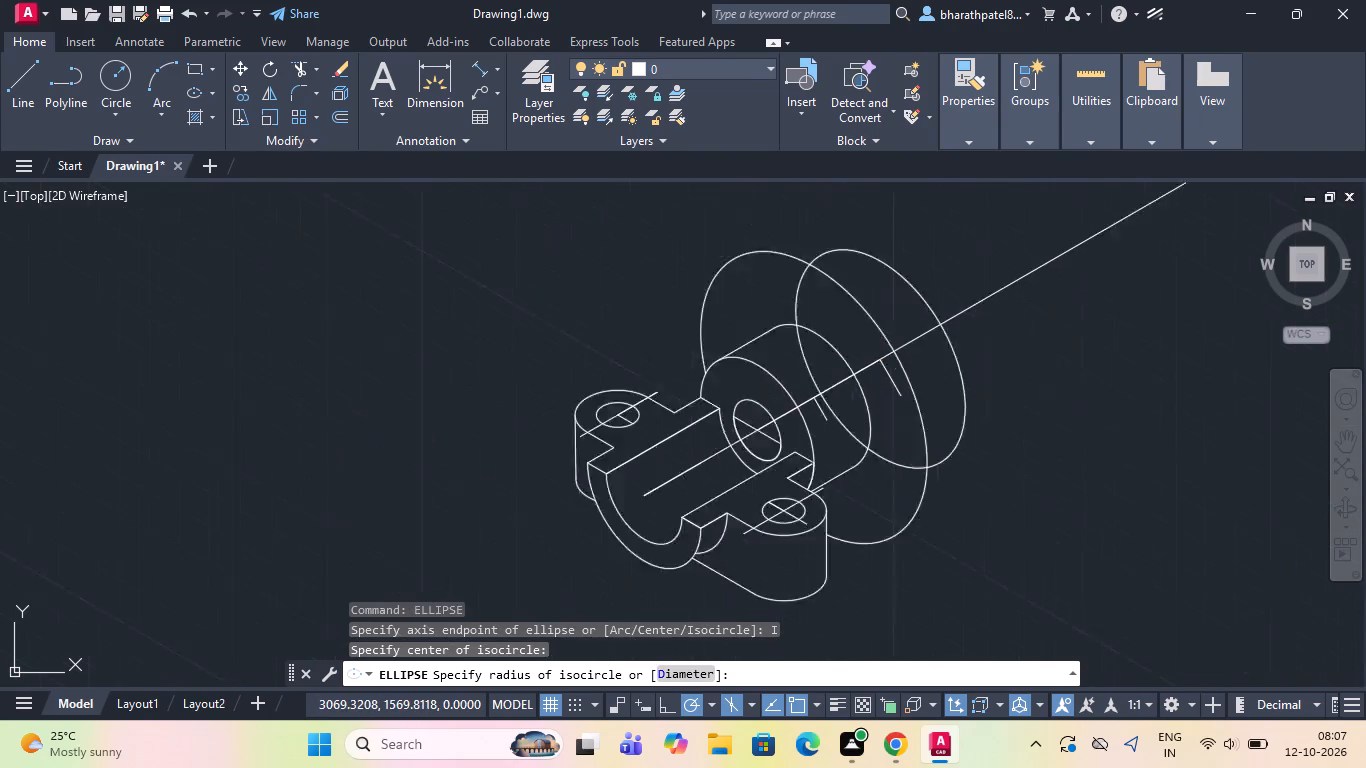
pyautogui.scroll(-3, 599, 413)
pyautogui.scroll(2, 729, 408)
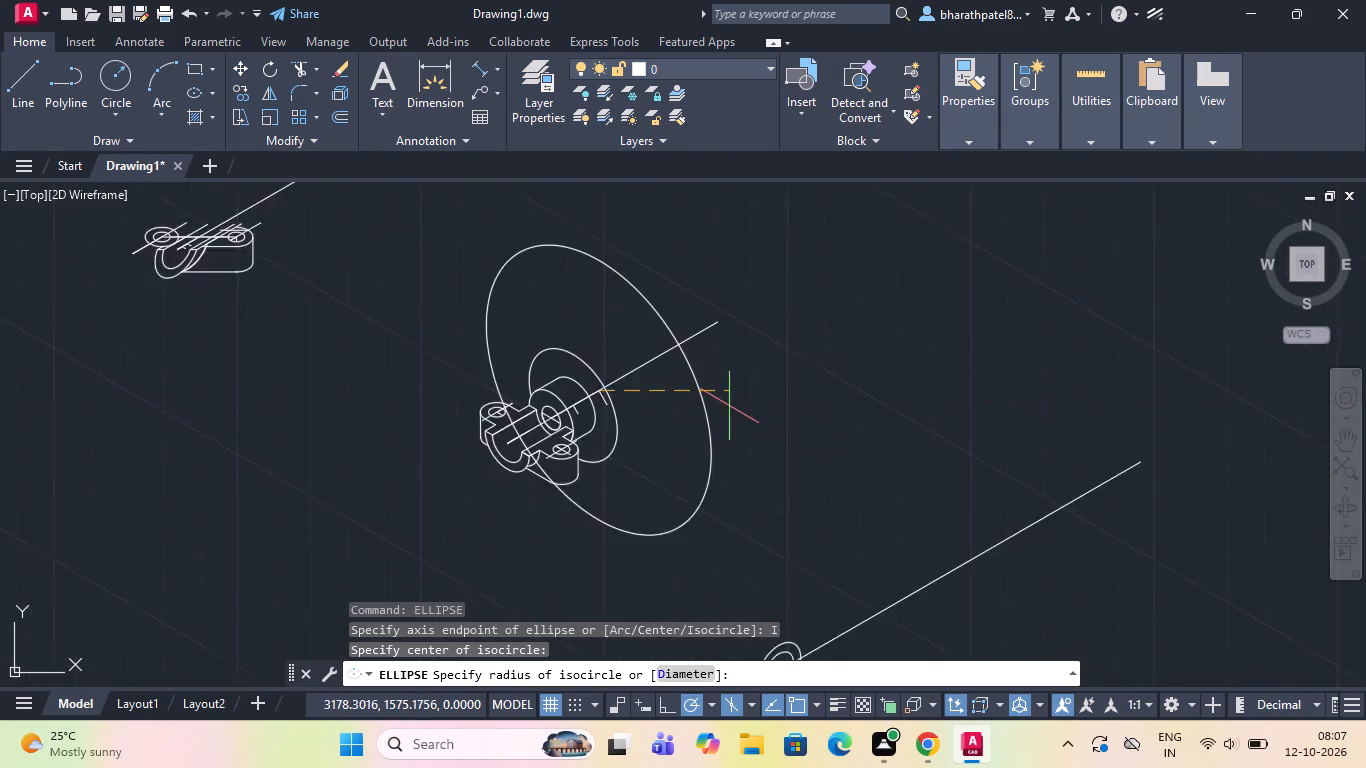
pyautogui.scroll(1, 729, 406)
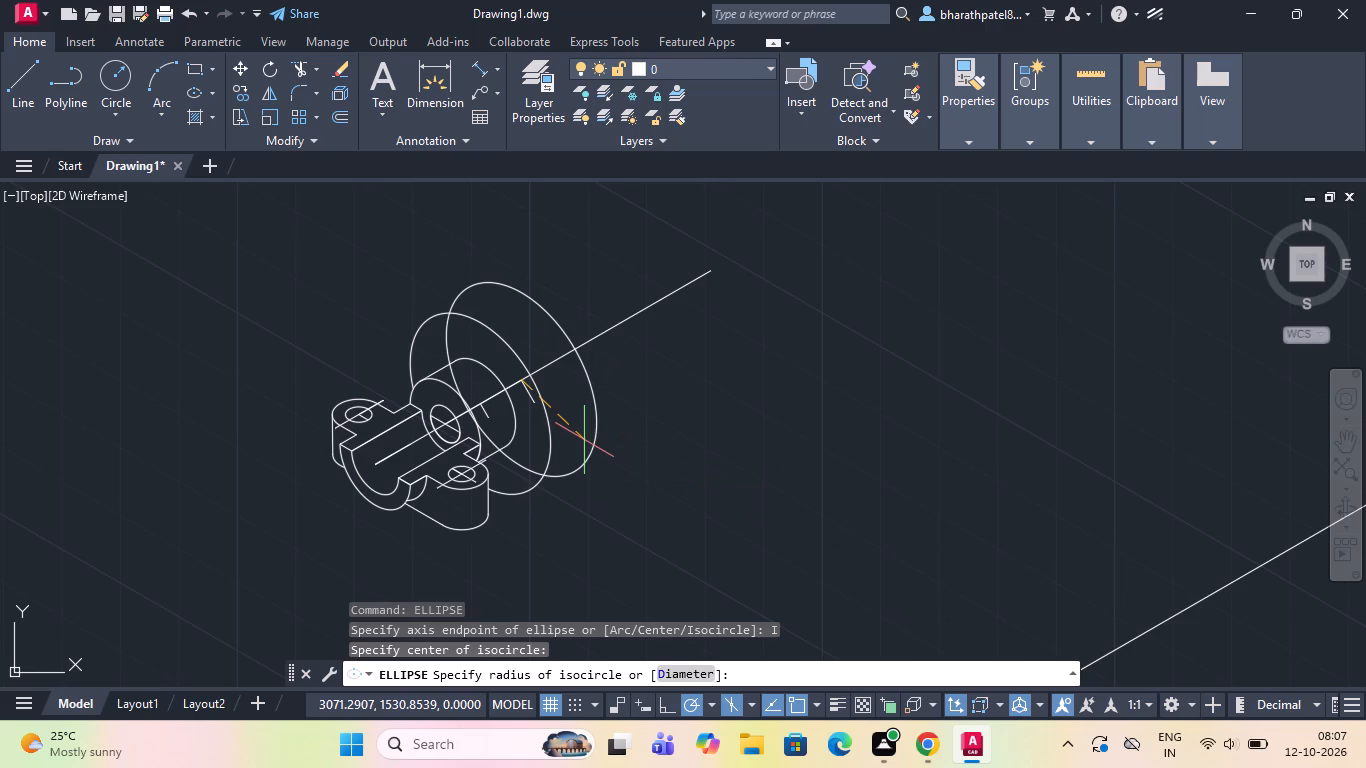
pyautogui.click(681, 676)
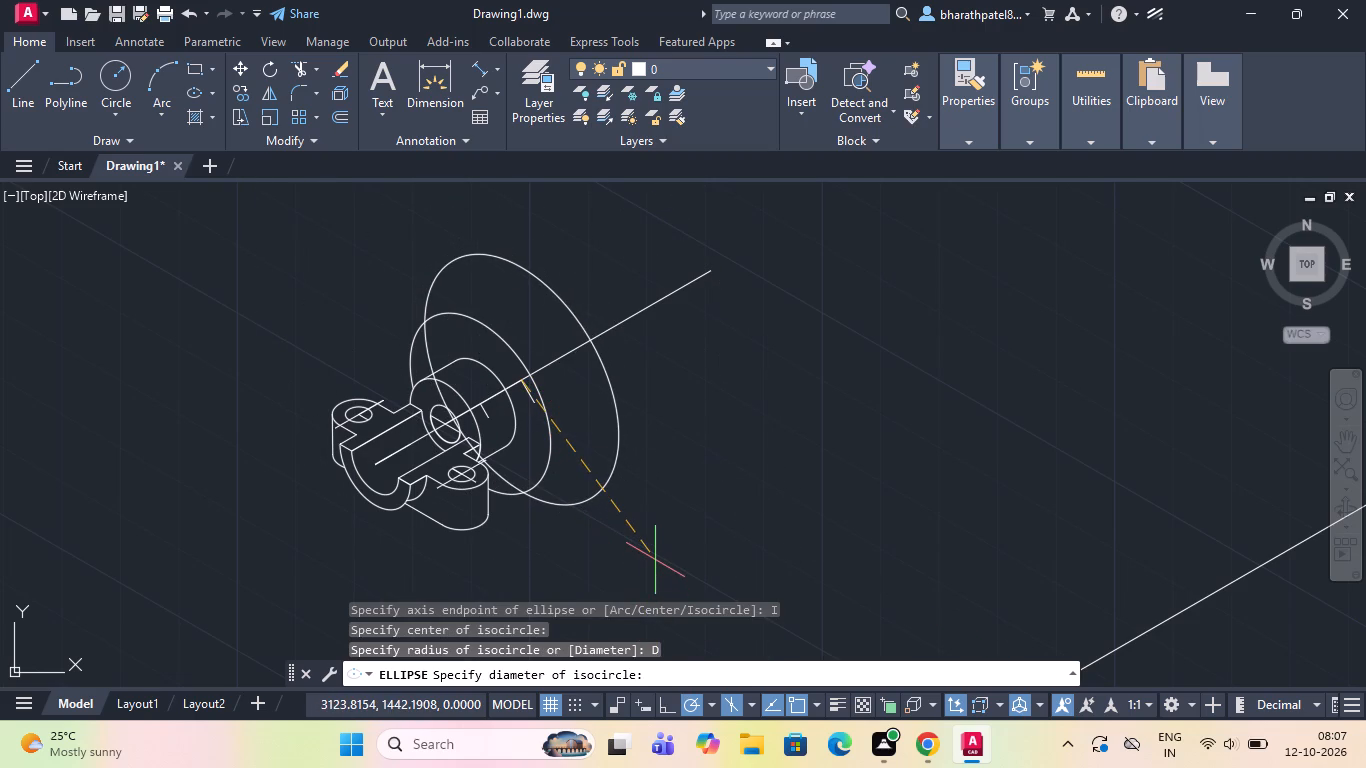
pyautogui.write('120')
pyautogui.press('Return')
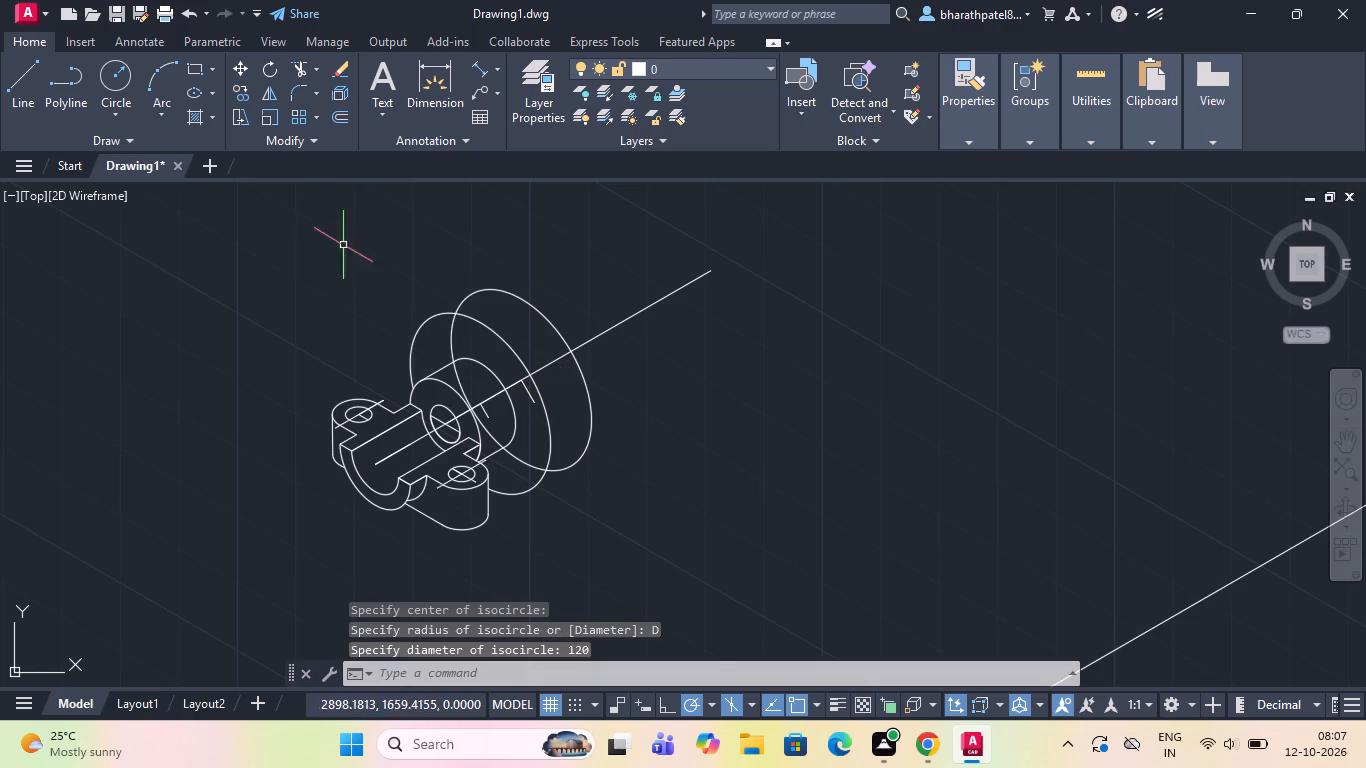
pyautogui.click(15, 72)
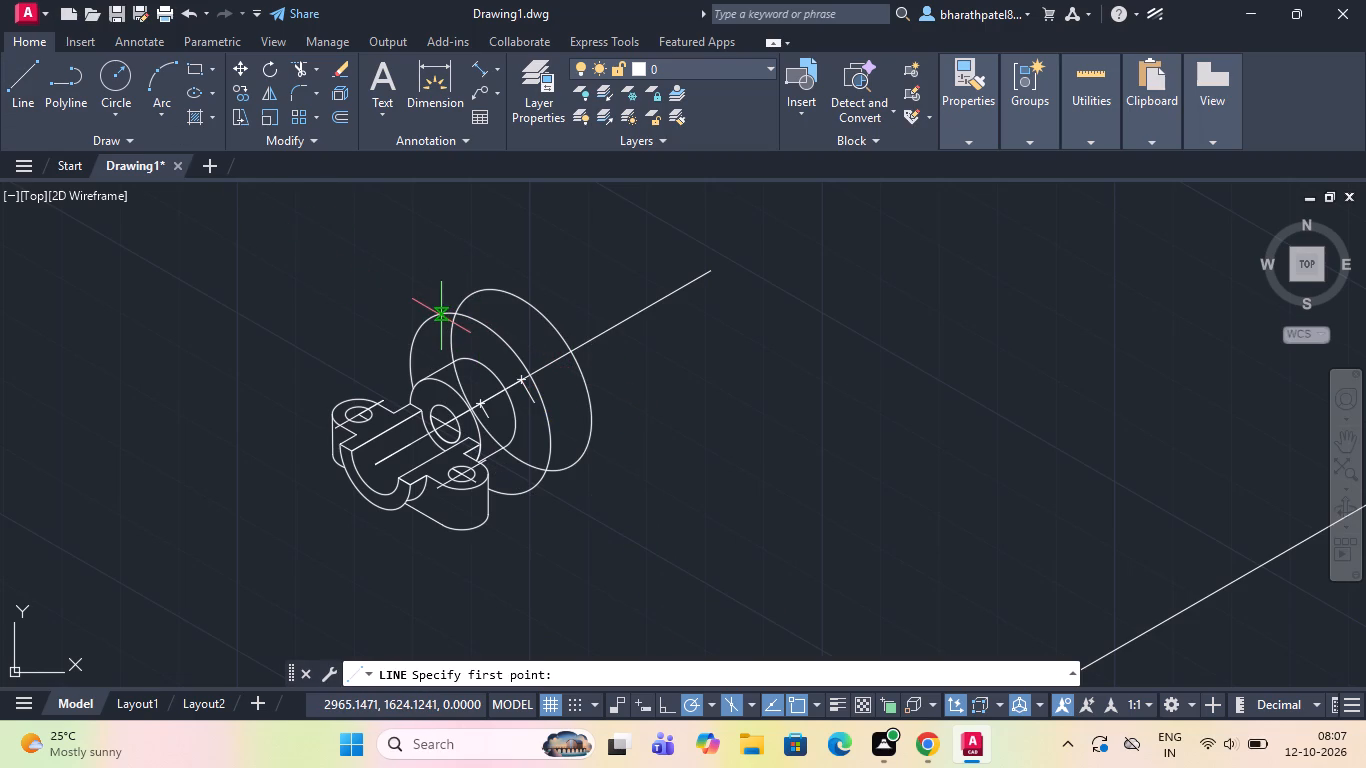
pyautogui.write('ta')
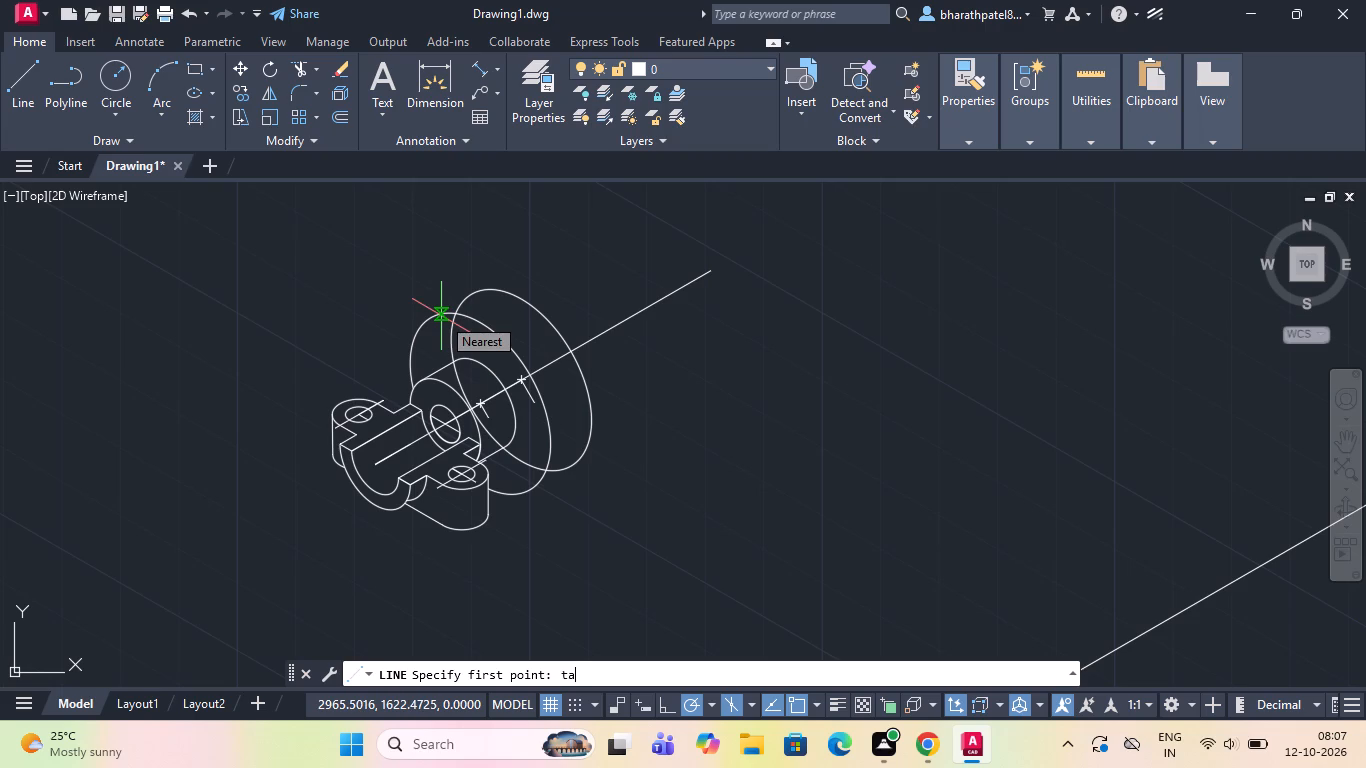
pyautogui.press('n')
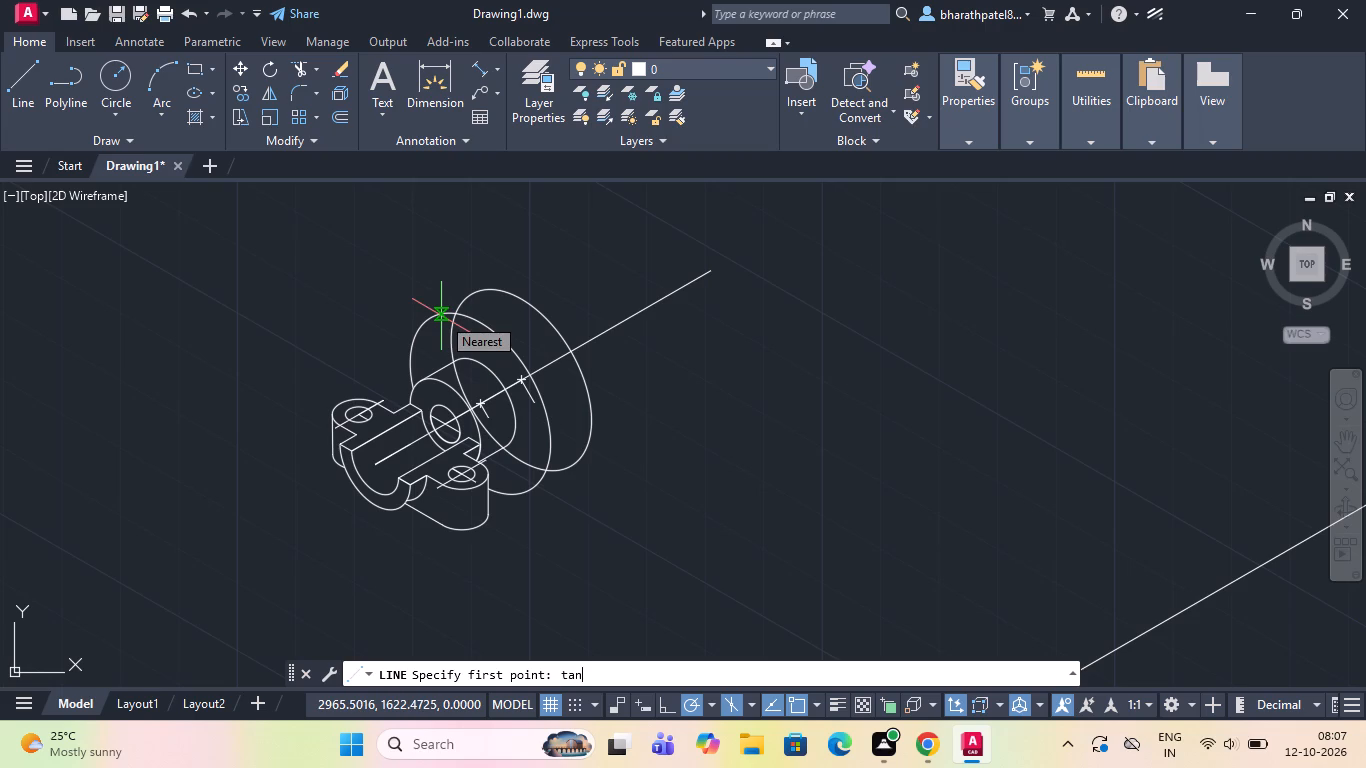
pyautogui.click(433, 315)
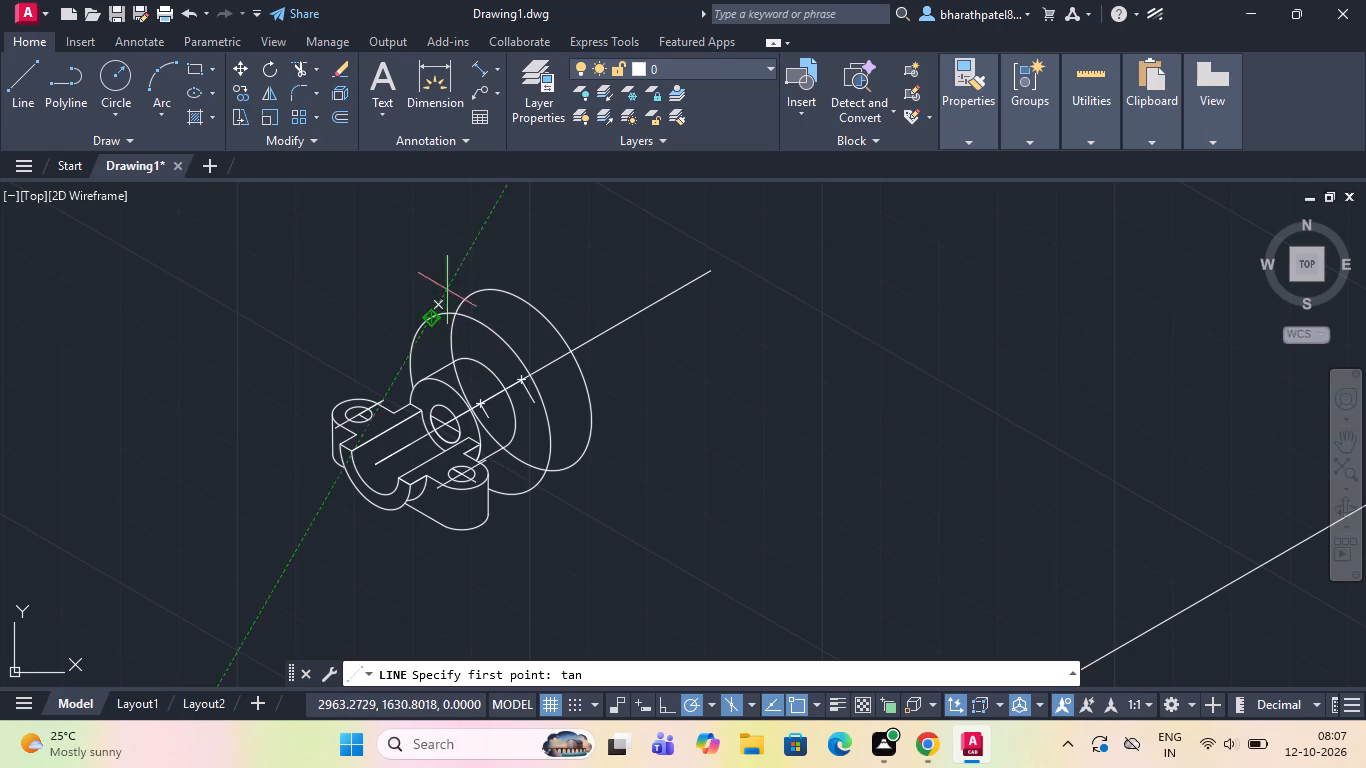
# Draw a line joining the upper outer edges of the front and rear diameter-120 isocircles.
pyautogui.click(10, 82)
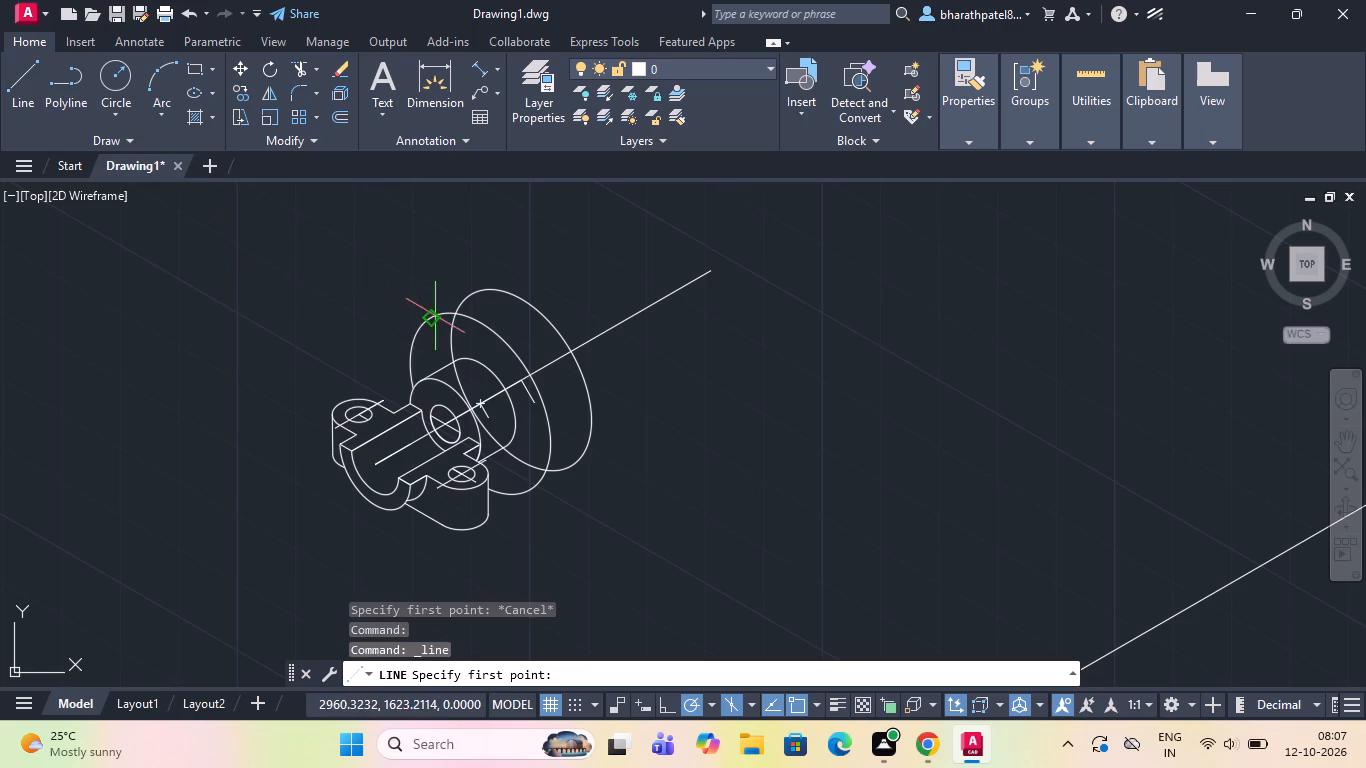
pyautogui.click(429, 318)
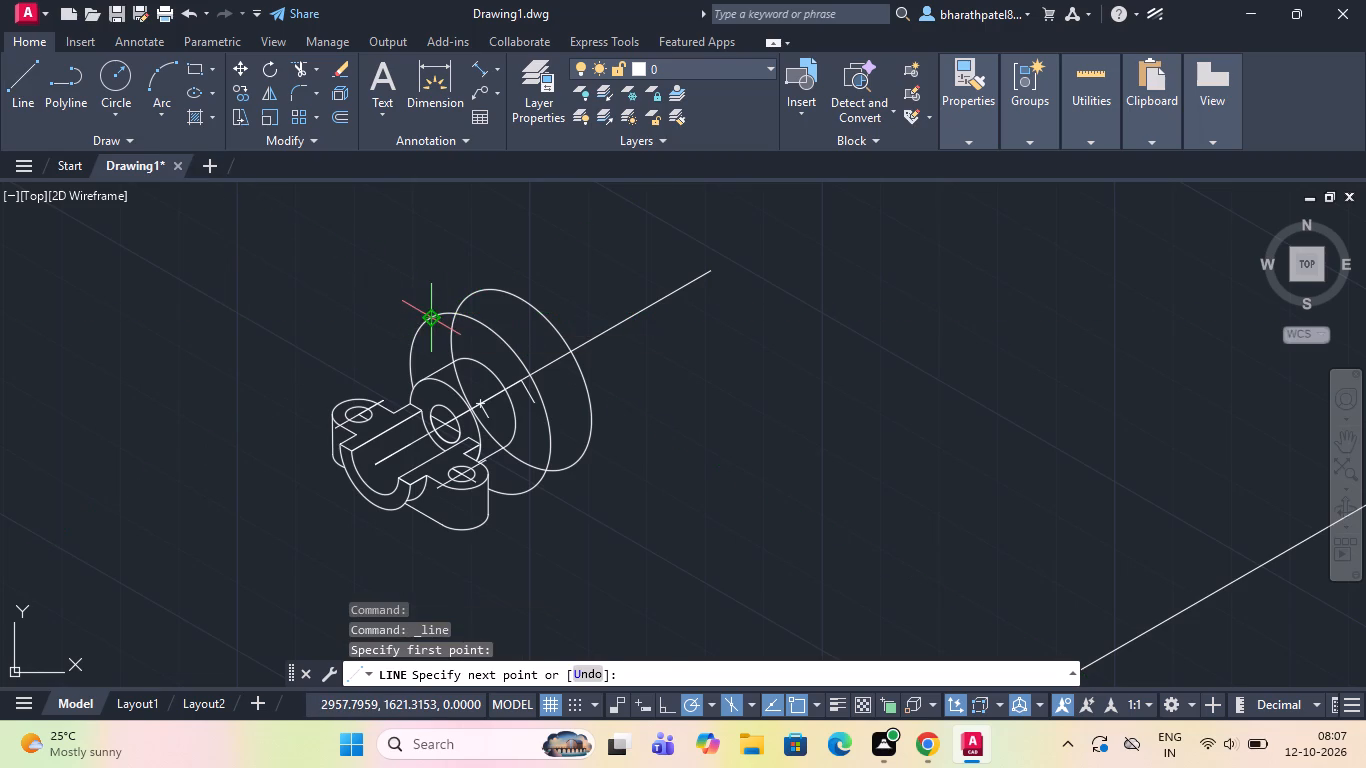
pyautogui.scroll(-1, 429, 318)
pyautogui.scroll(4, 430, 310)
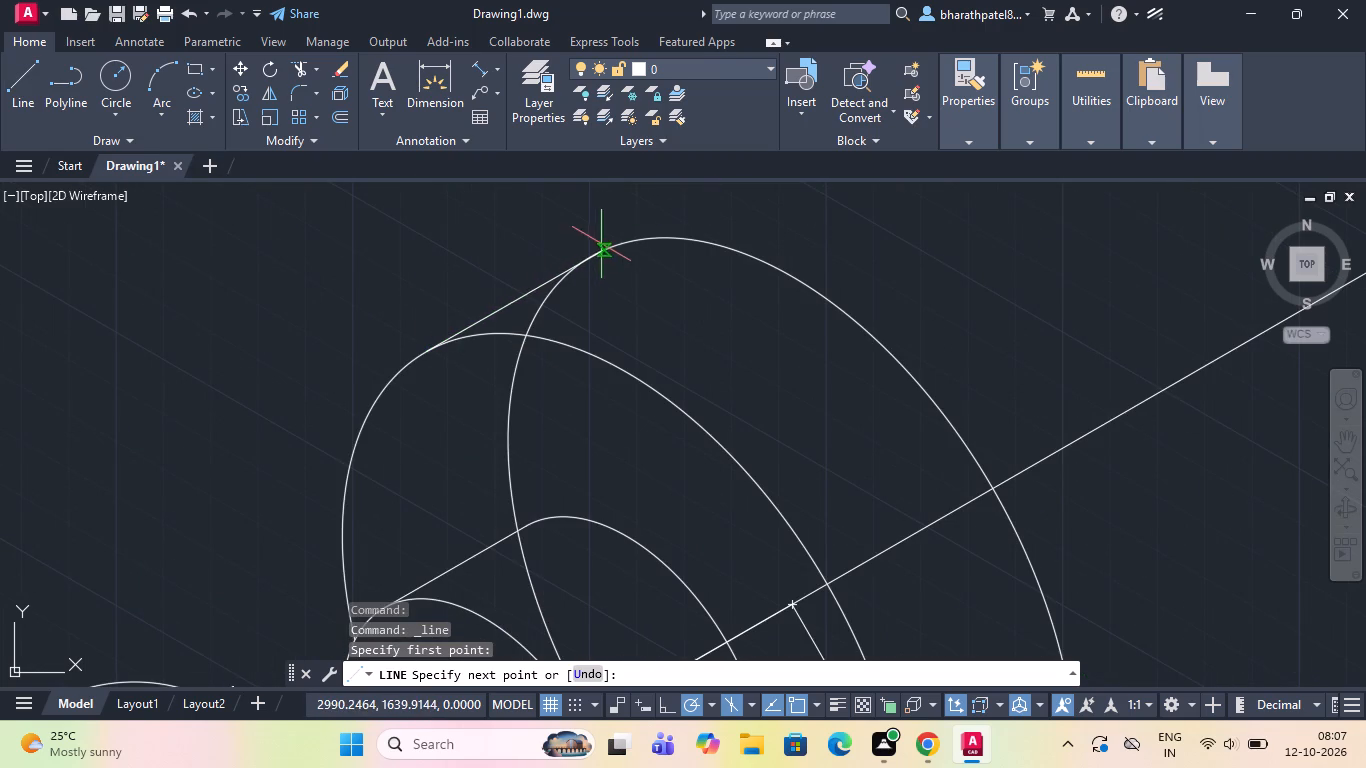
pyautogui.click(587, 258)
pyautogui.press('Escape')
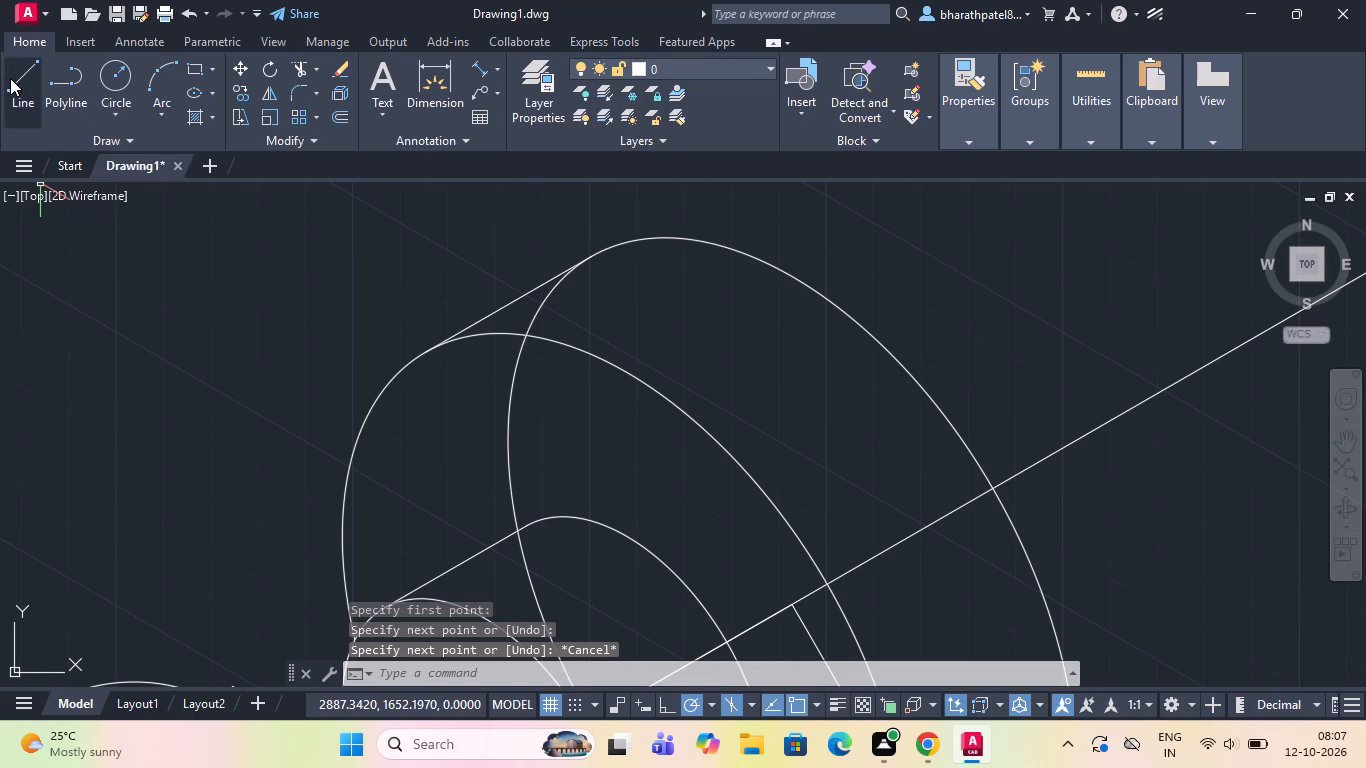
# Draw a line tangent to both diameter-120 isocircles along their upper outer edges, from the rear one to the front one.
pyautogui.moveTo(10, 79); pyautogui.dragTo(35, 84)
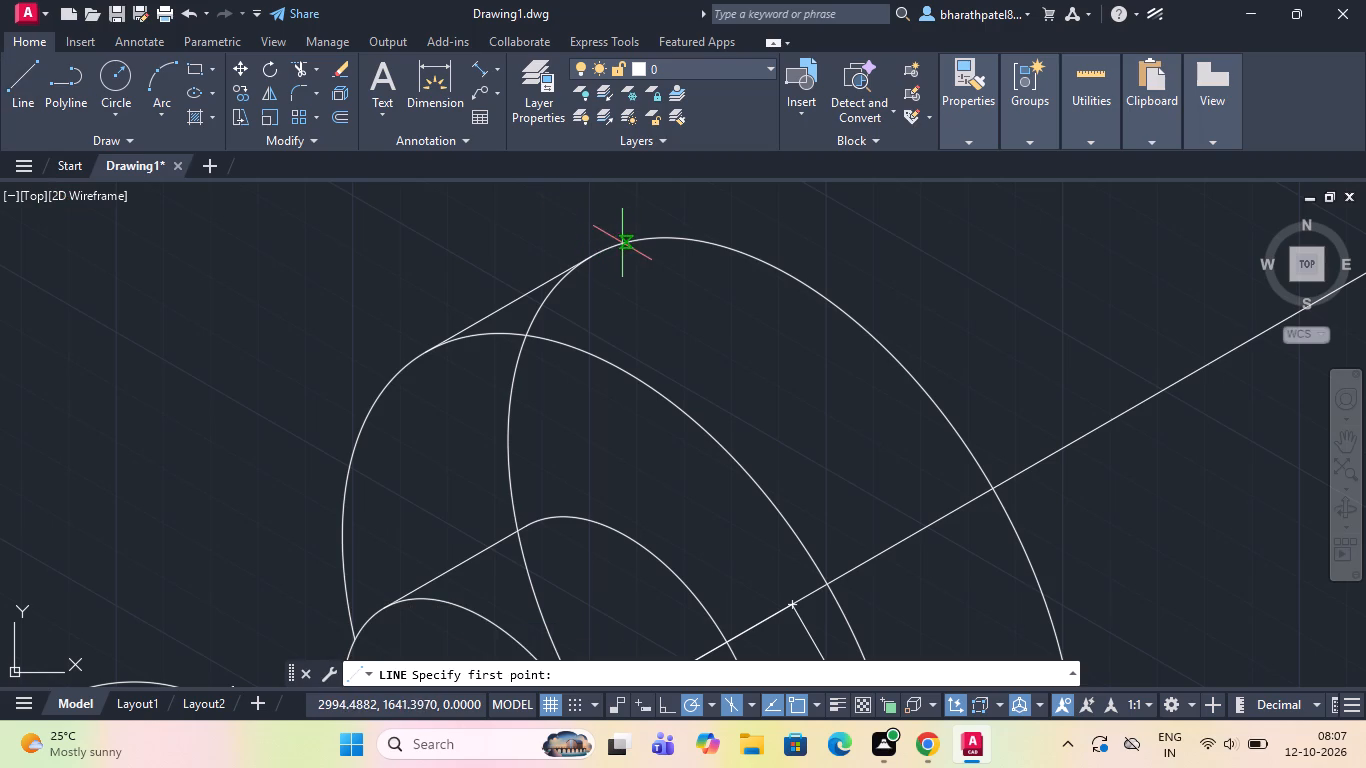
pyautogui.write('tan')
pyautogui.press('Return')
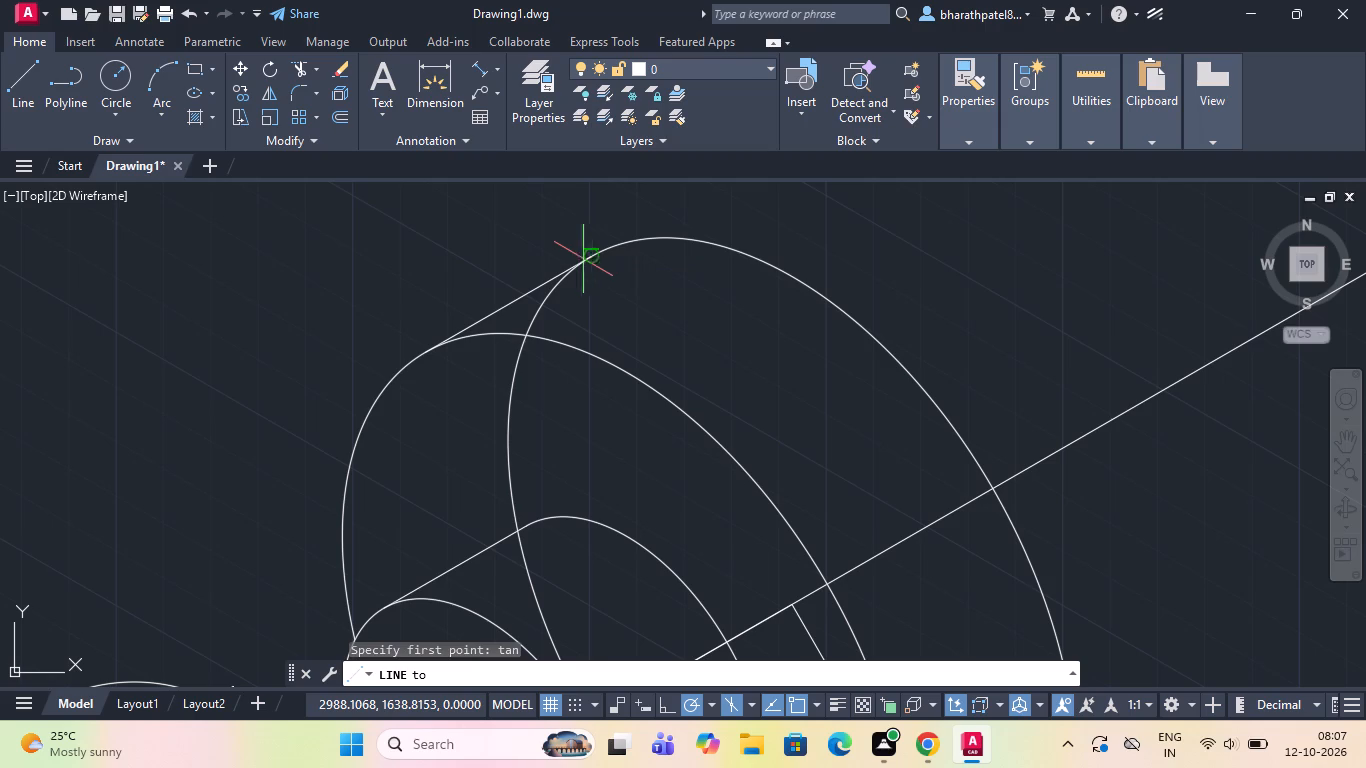
pyautogui.click(589, 260)
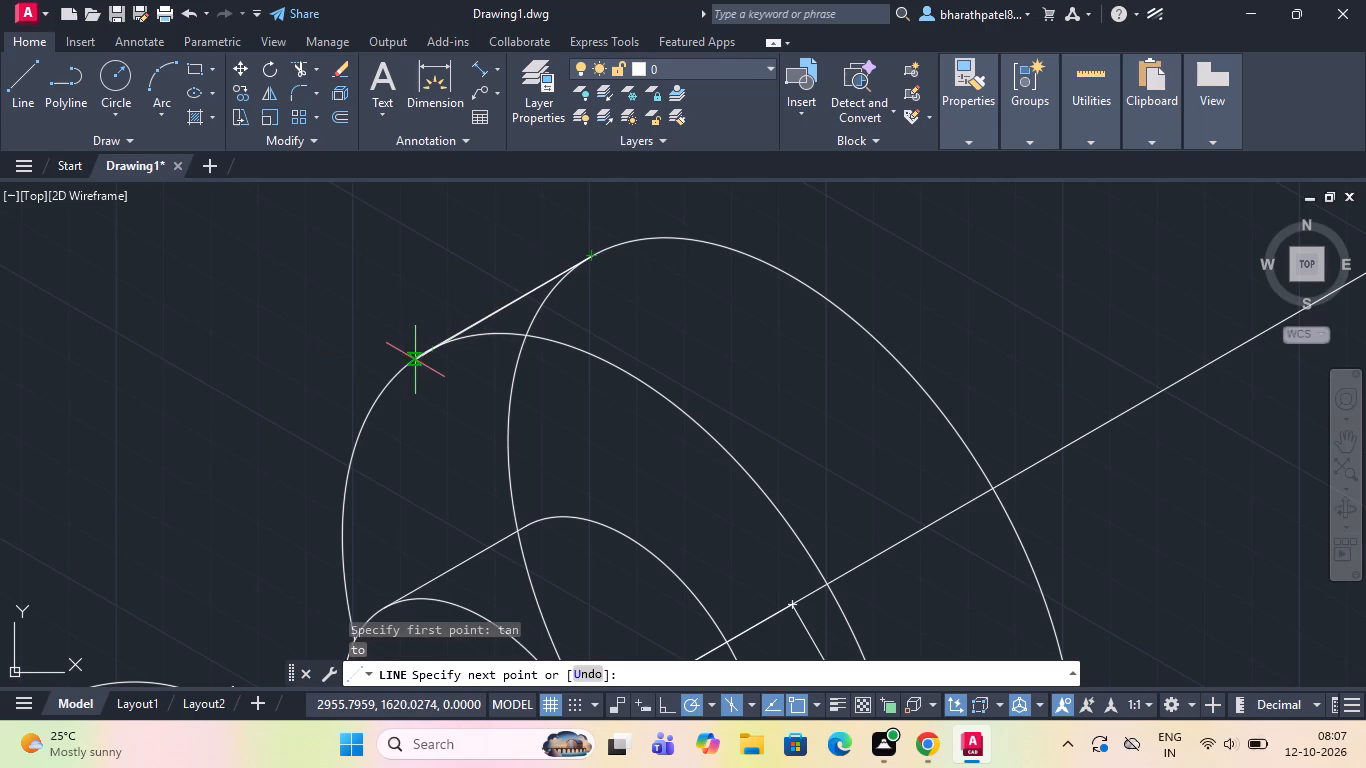
pyautogui.scroll(3, 416, 358)
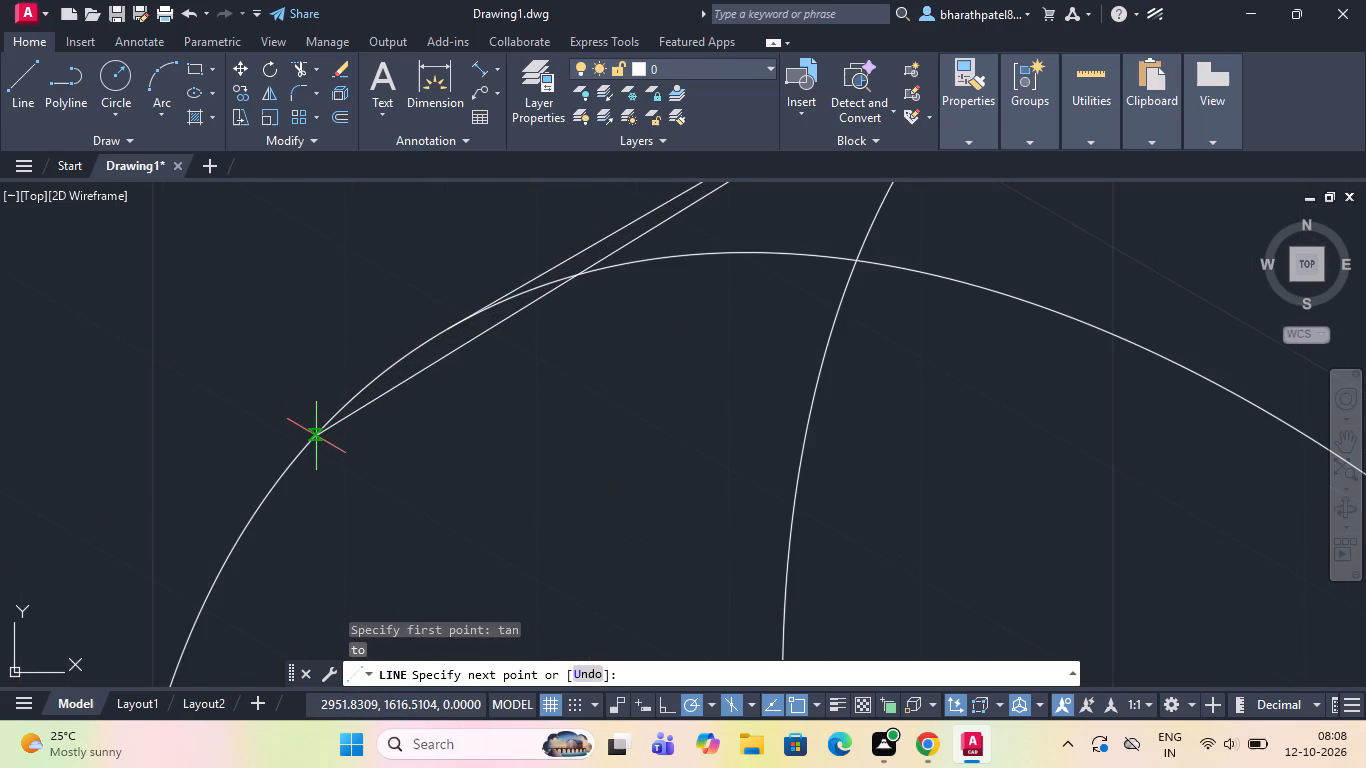
pyautogui.write('tan')
pyautogui.press('Return')
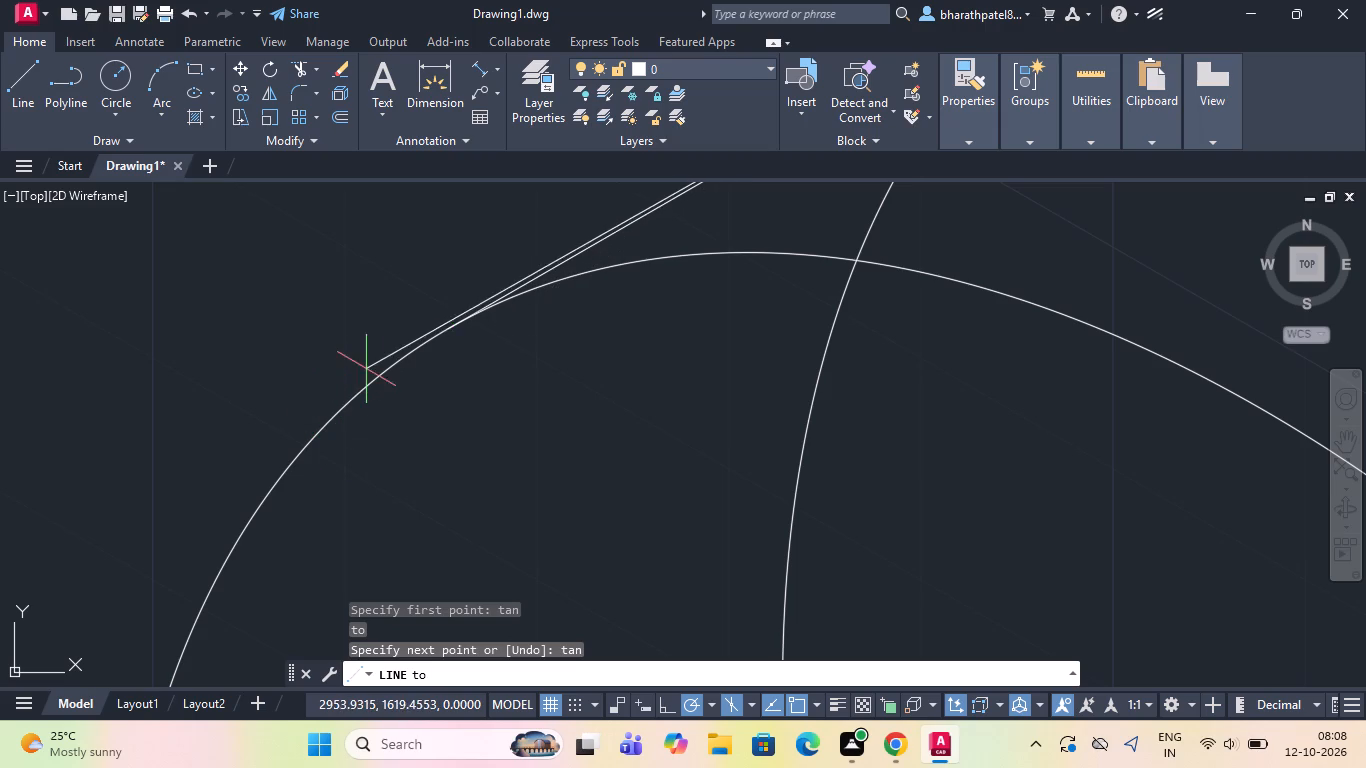
pyautogui.click(444, 327)
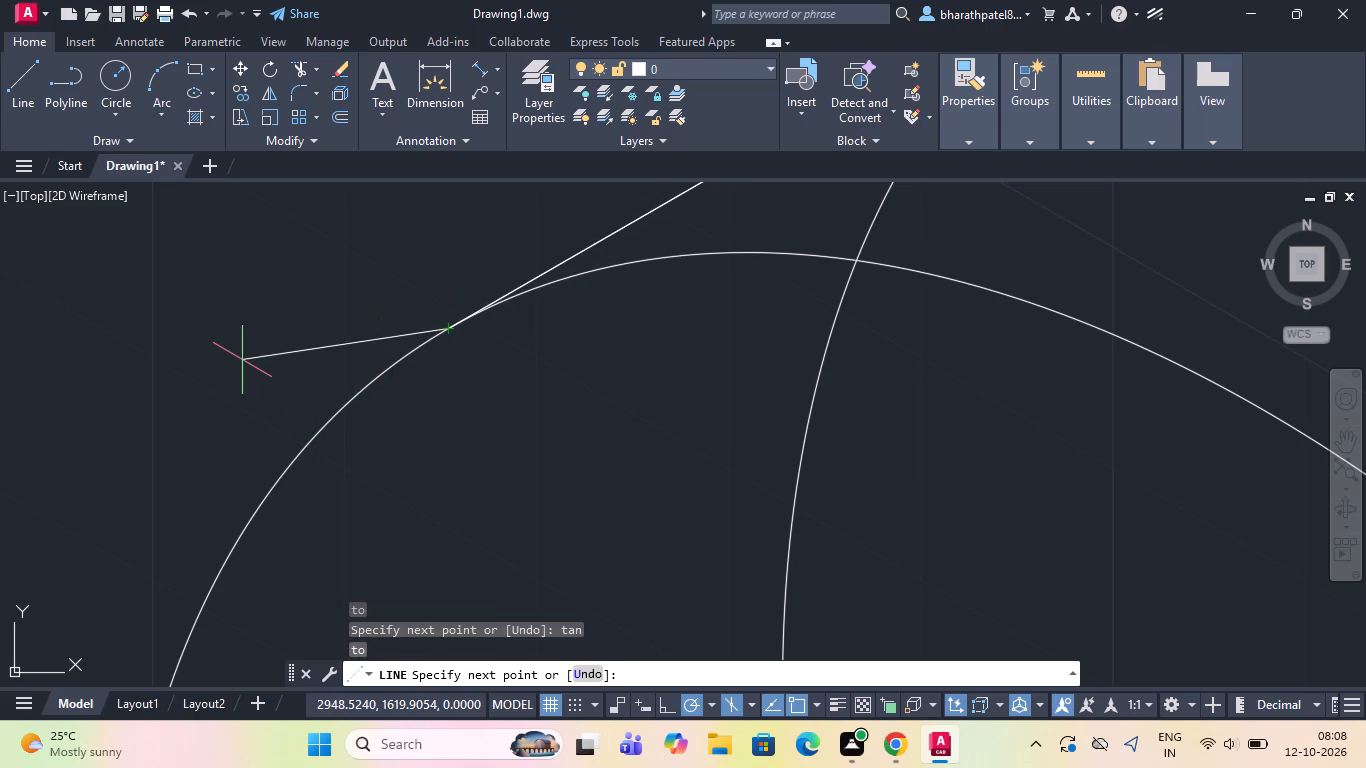
pyautogui.press('Escape')
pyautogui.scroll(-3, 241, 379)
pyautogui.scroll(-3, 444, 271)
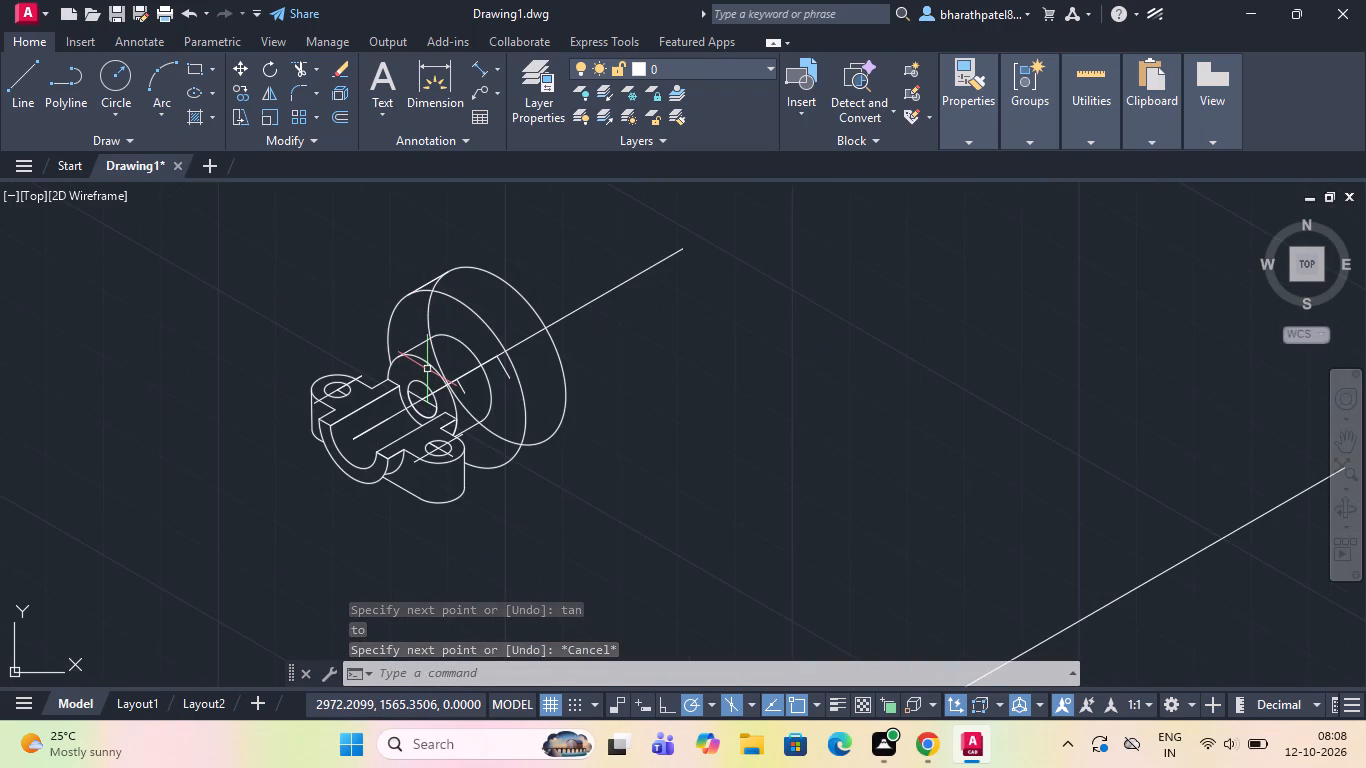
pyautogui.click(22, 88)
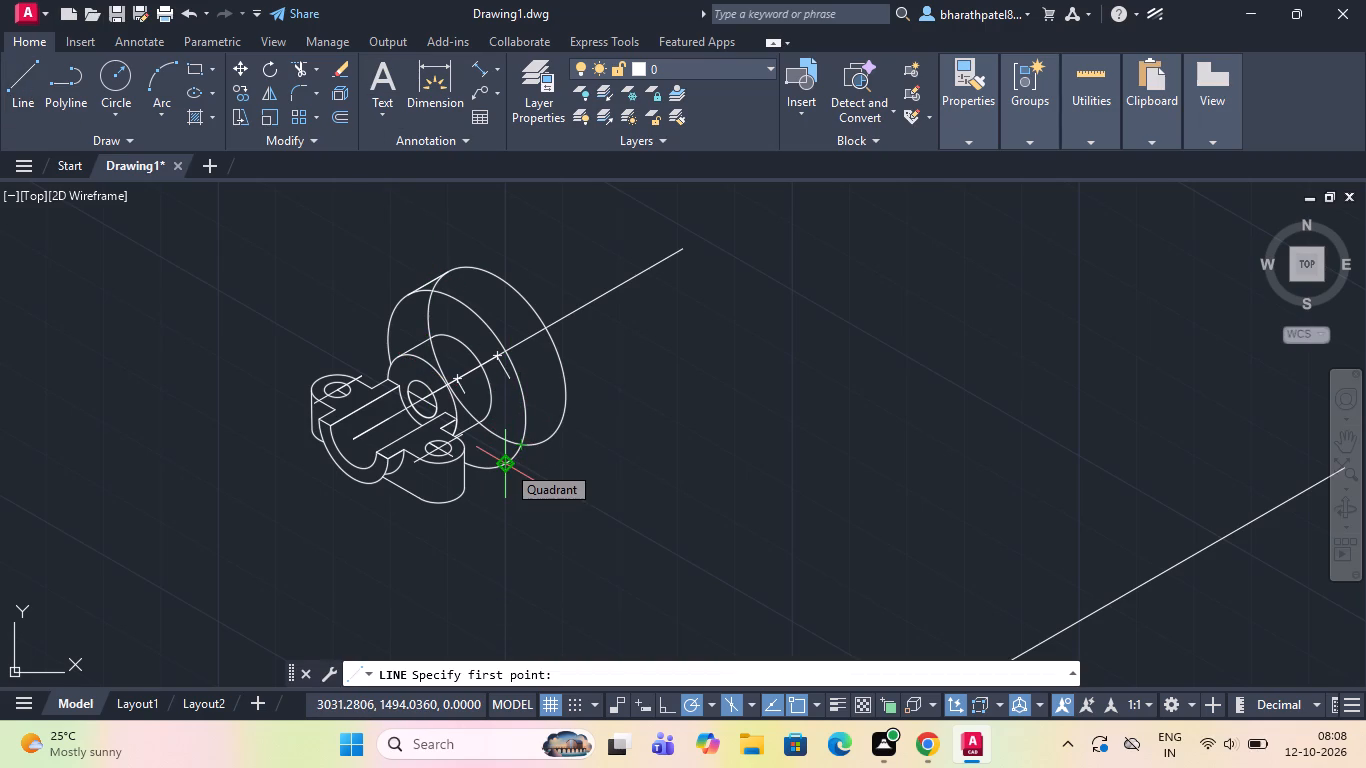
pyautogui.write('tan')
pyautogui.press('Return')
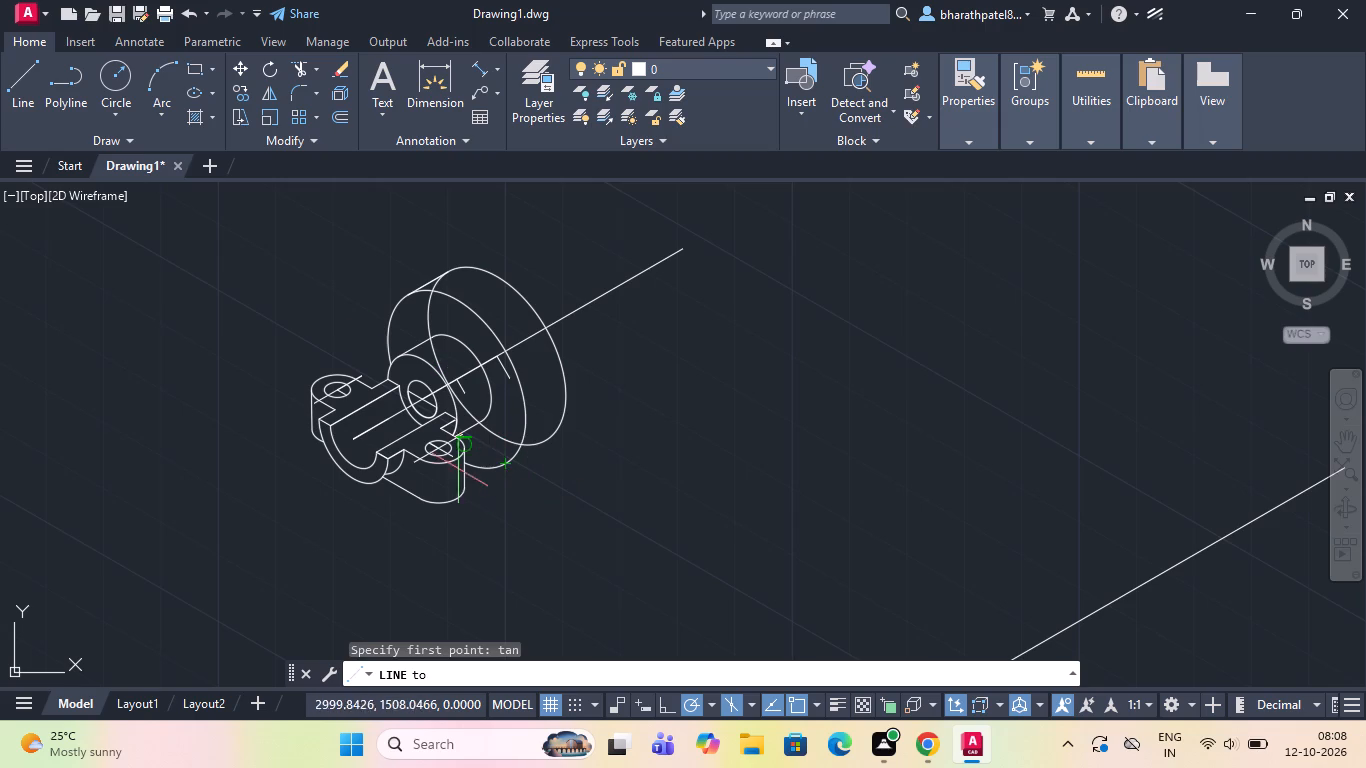
# Draw a line from the front diameter-120 isocircle's lower outer edge, ending tangent to the rear isocircle.
pyautogui.click(11, 81)
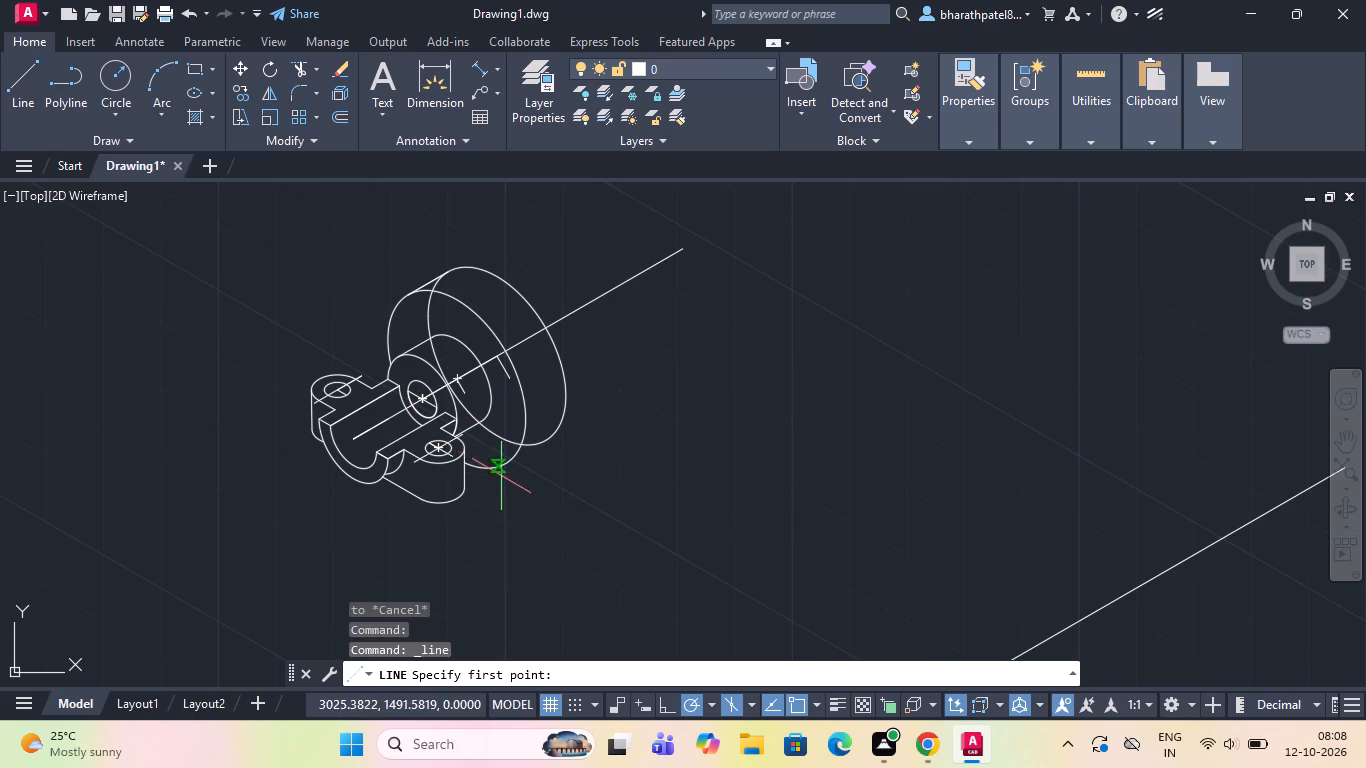
pyautogui.click(507, 469)
pyautogui.scroll(3, 507, 469)
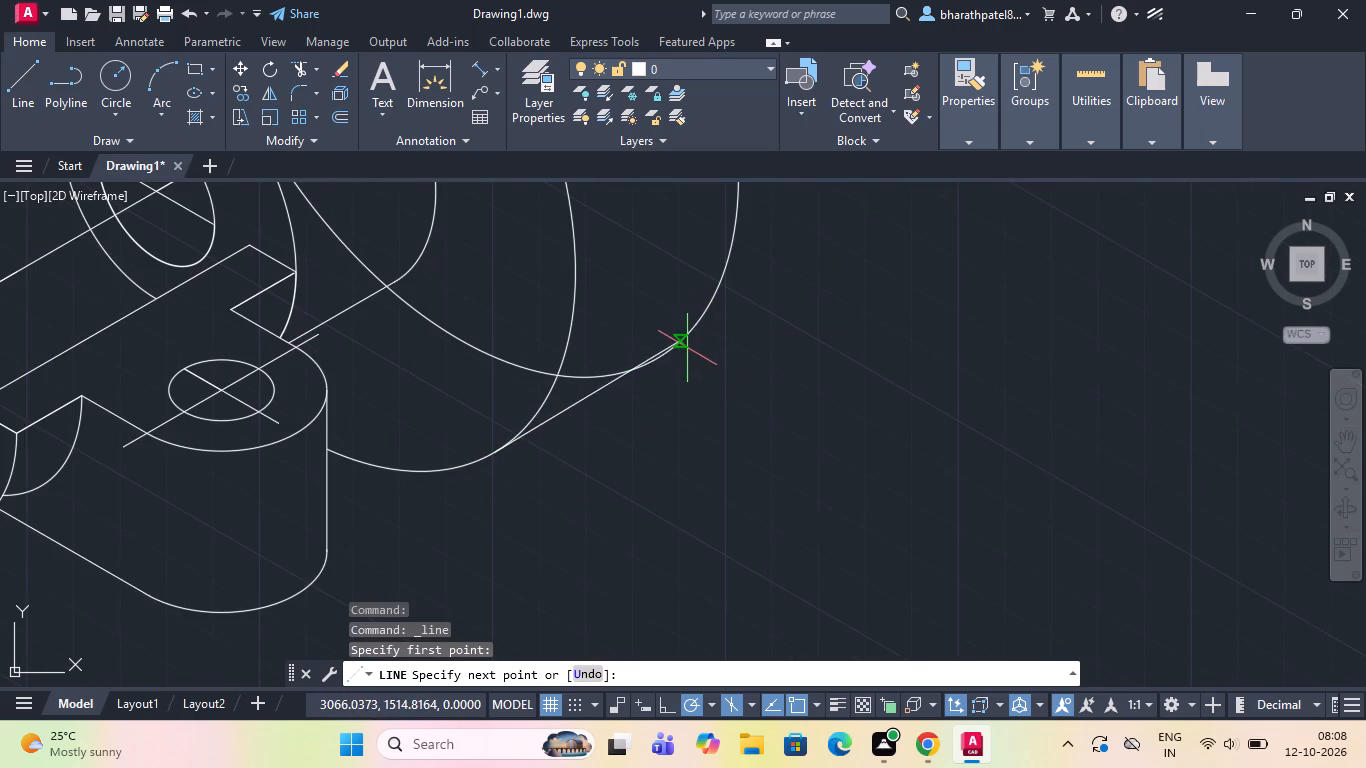
pyautogui.write('tan')
pyautogui.press('Return')
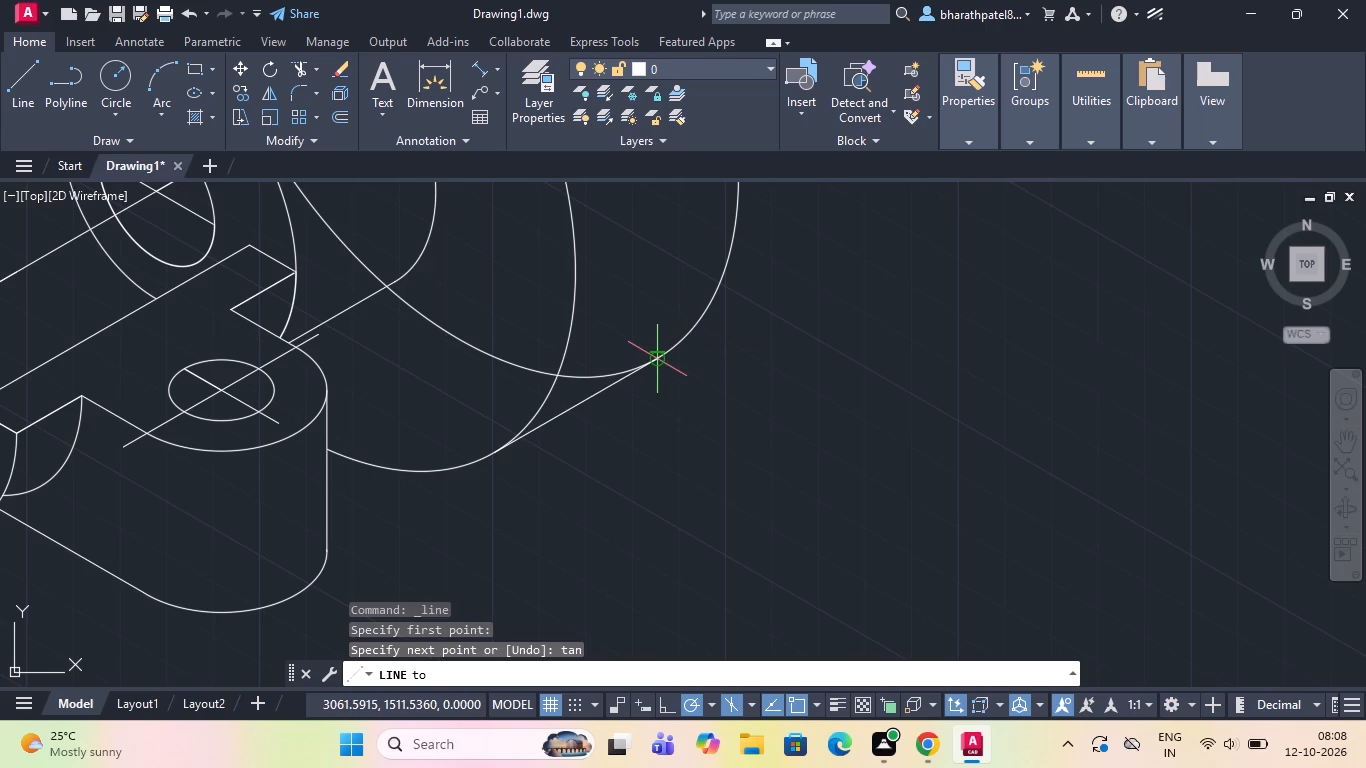
pyautogui.scroll(3, 651, 353)
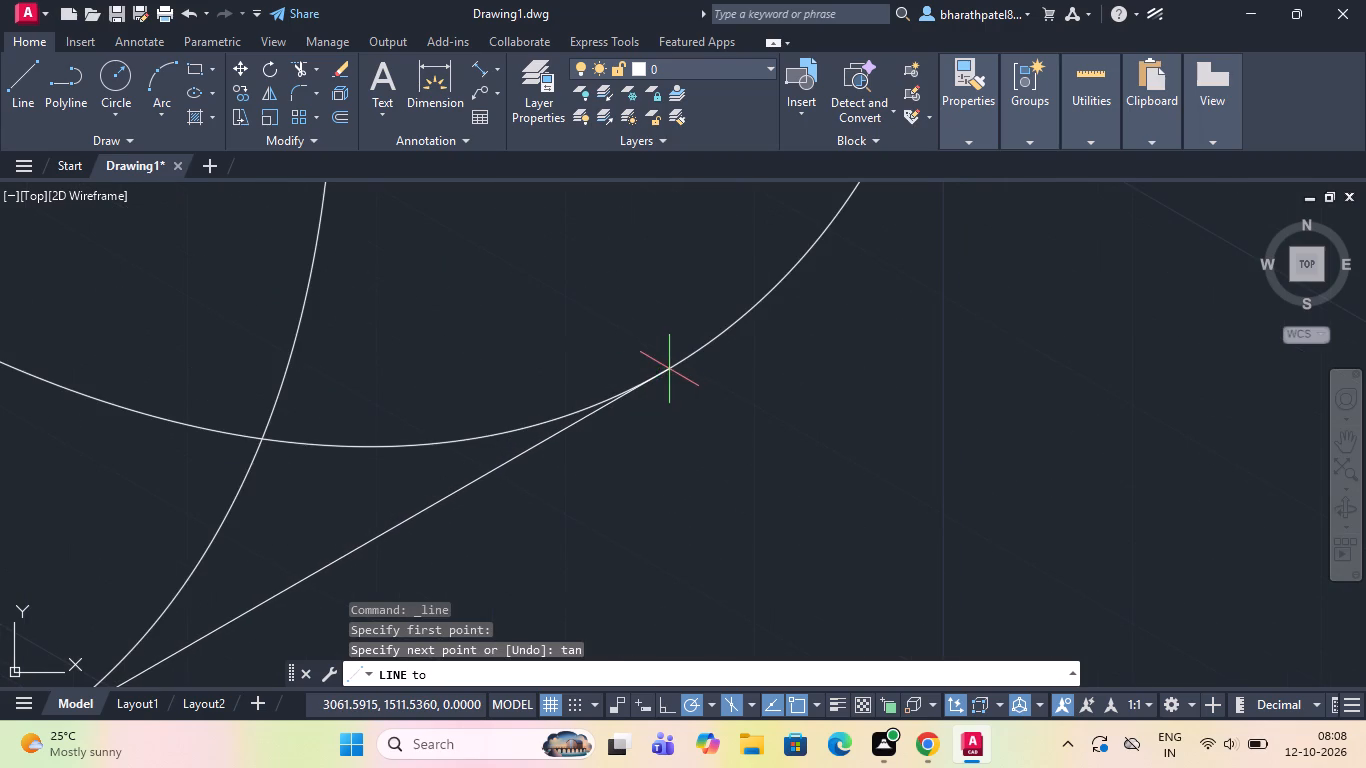
pyautogui.click(665, 371)
pyautogui.press('Escape')
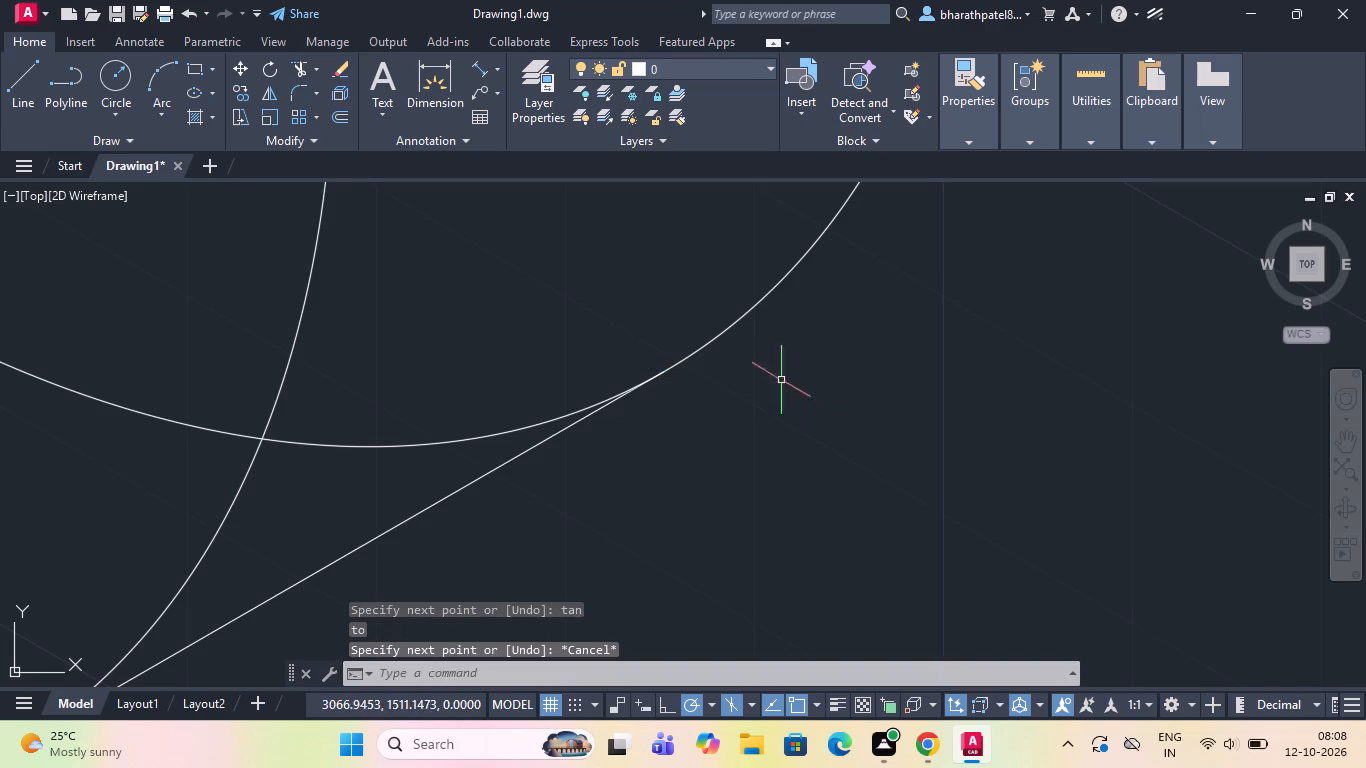
# Trim the rear diameter-120 isocircle's lower segment between the flange edges and its upper hidden segment above the radius-30 cylinder.
pyautogui.scroll(-7, 741, 370)
pyautogui.scroll(3, 787, 307)
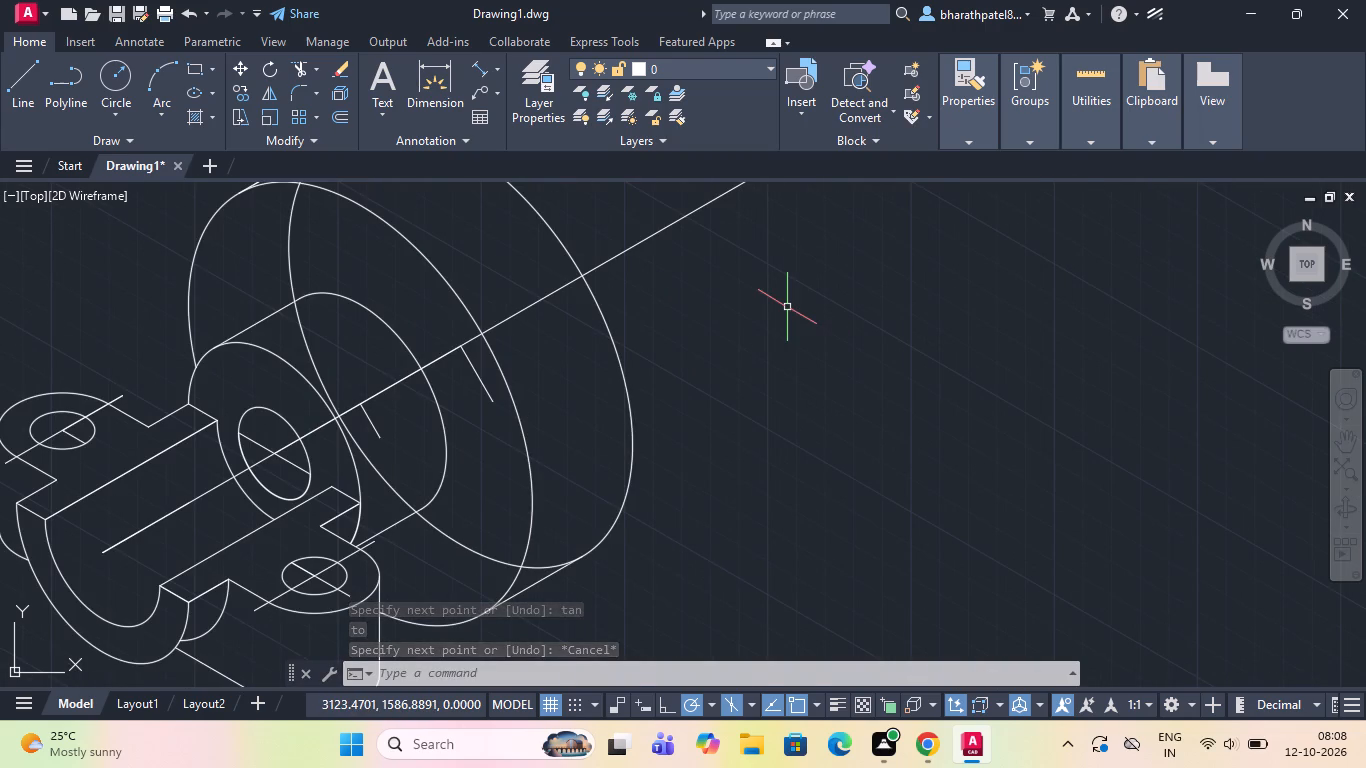
pyautogui.click(296, 70)
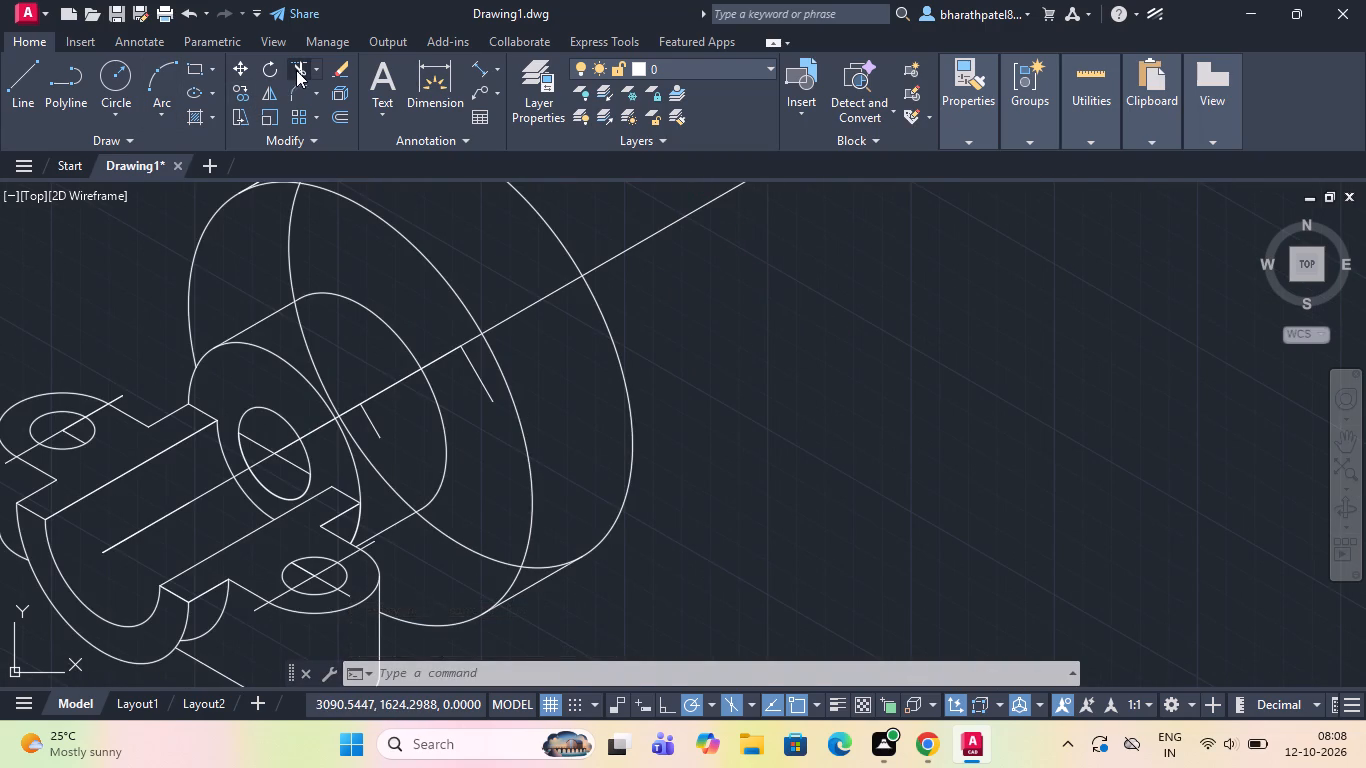
pyautogui.click(537, 569)
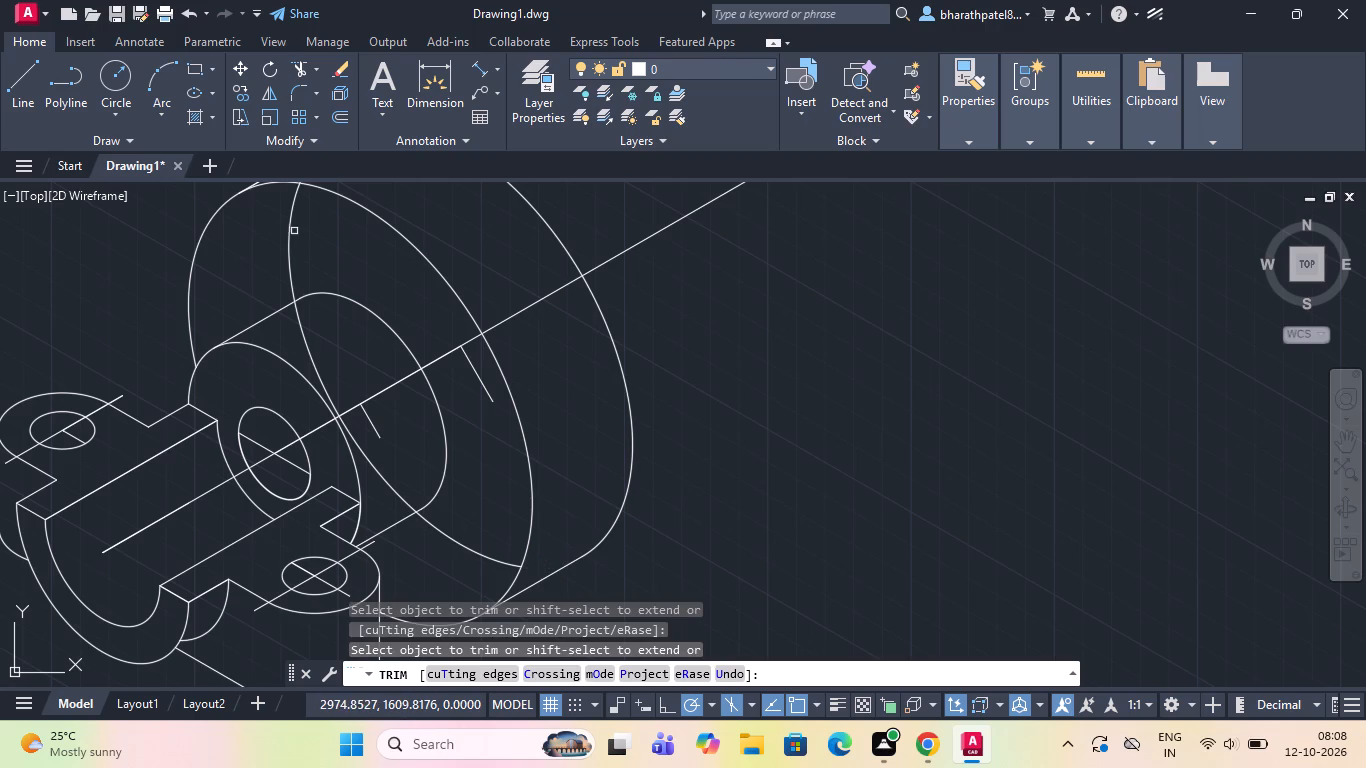
pyautogui.click(291, 234)
pyautogui.press('Escape')
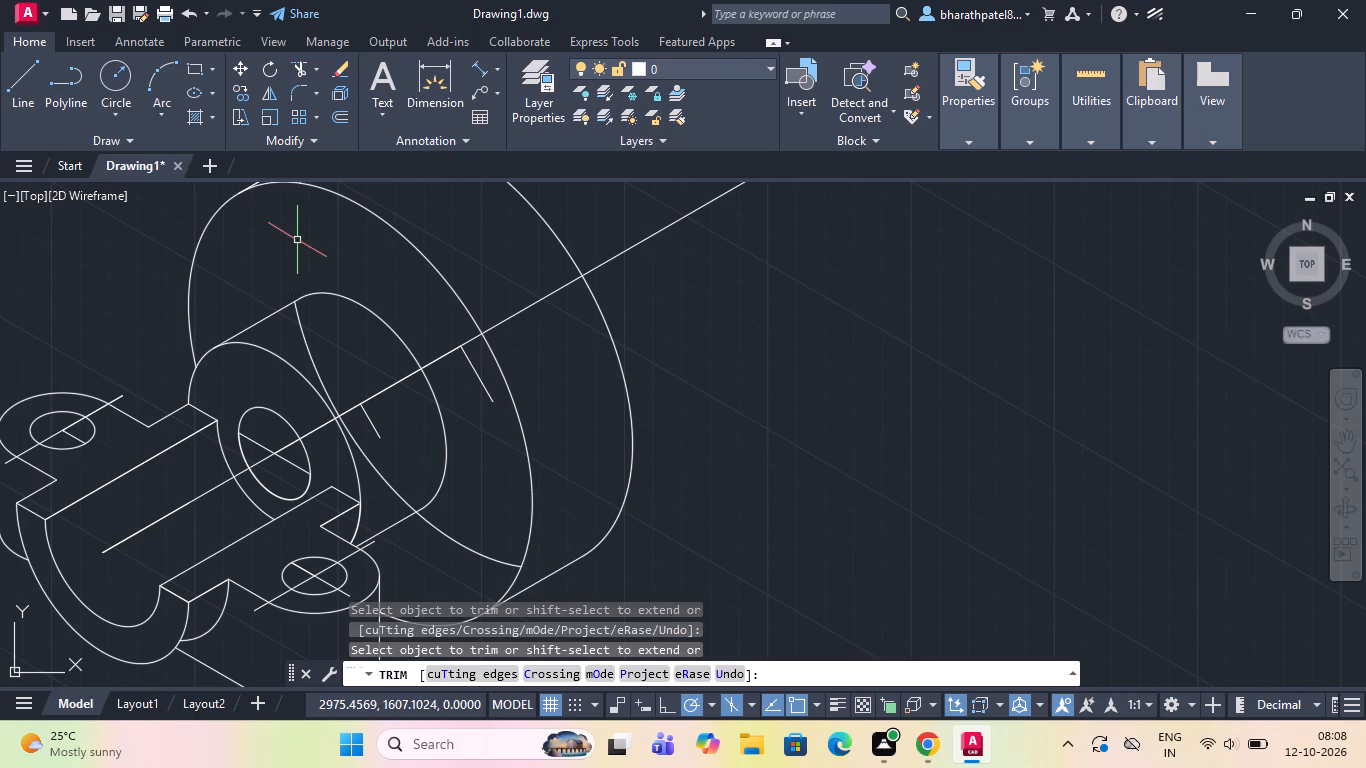
# Delete the leftover hidden arc of the rear diameter-120 isocircle that crosses the radius-30 cylinder inside the flange.
pyautogui.click(297, 317)
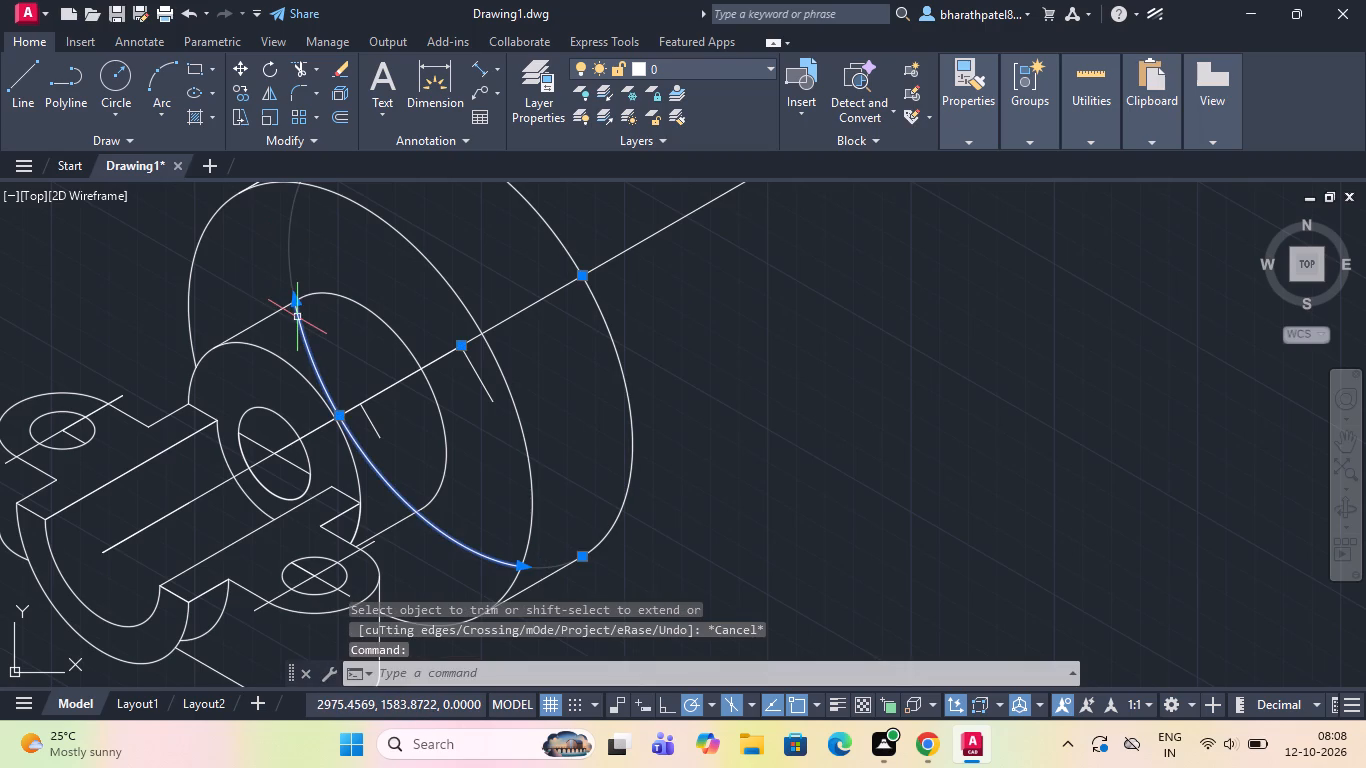
pyautogui.press('Delete')
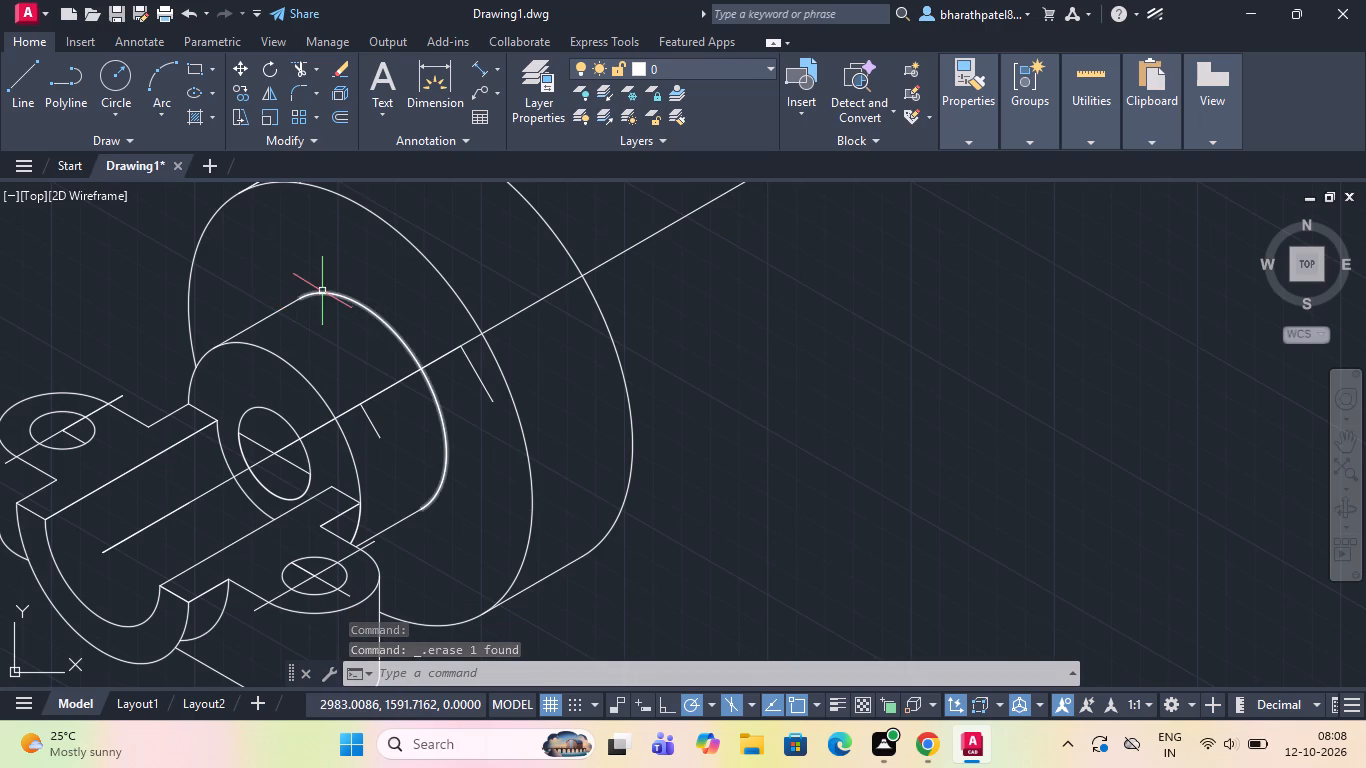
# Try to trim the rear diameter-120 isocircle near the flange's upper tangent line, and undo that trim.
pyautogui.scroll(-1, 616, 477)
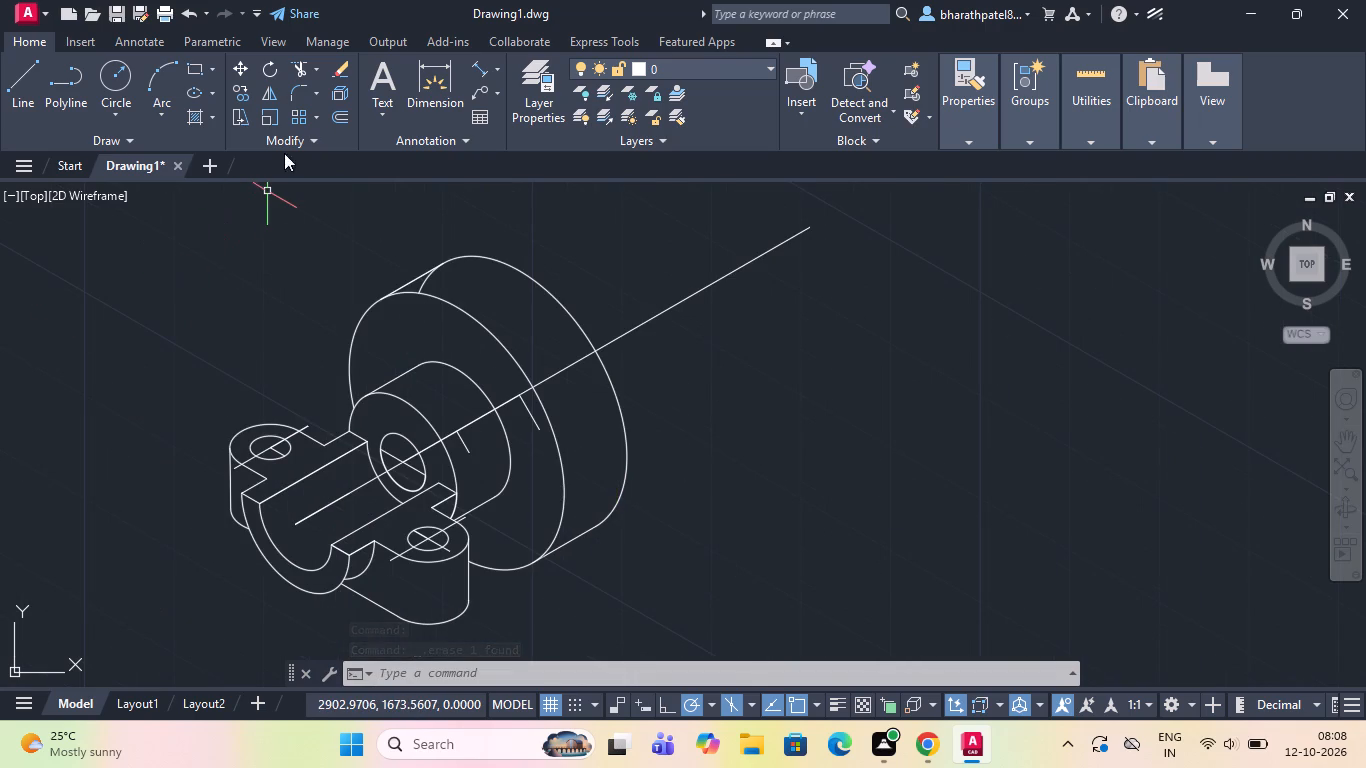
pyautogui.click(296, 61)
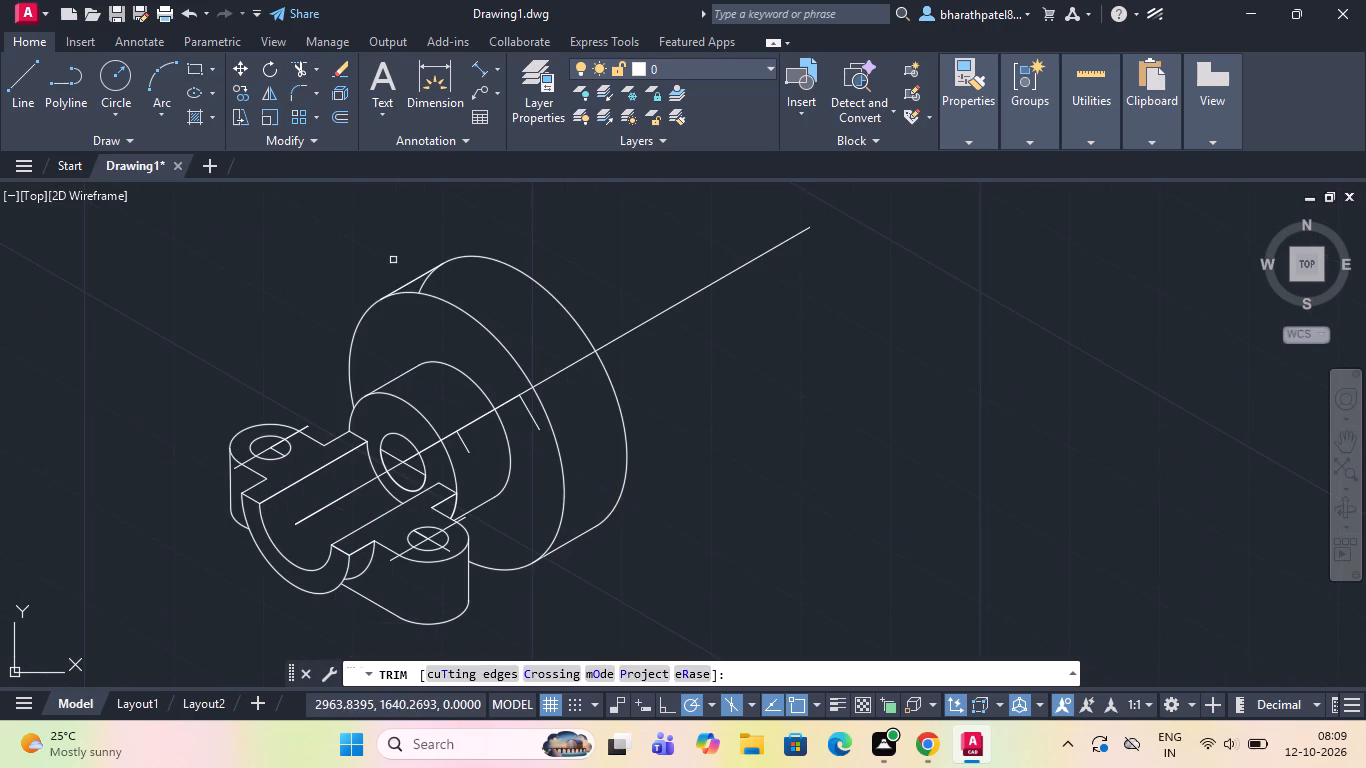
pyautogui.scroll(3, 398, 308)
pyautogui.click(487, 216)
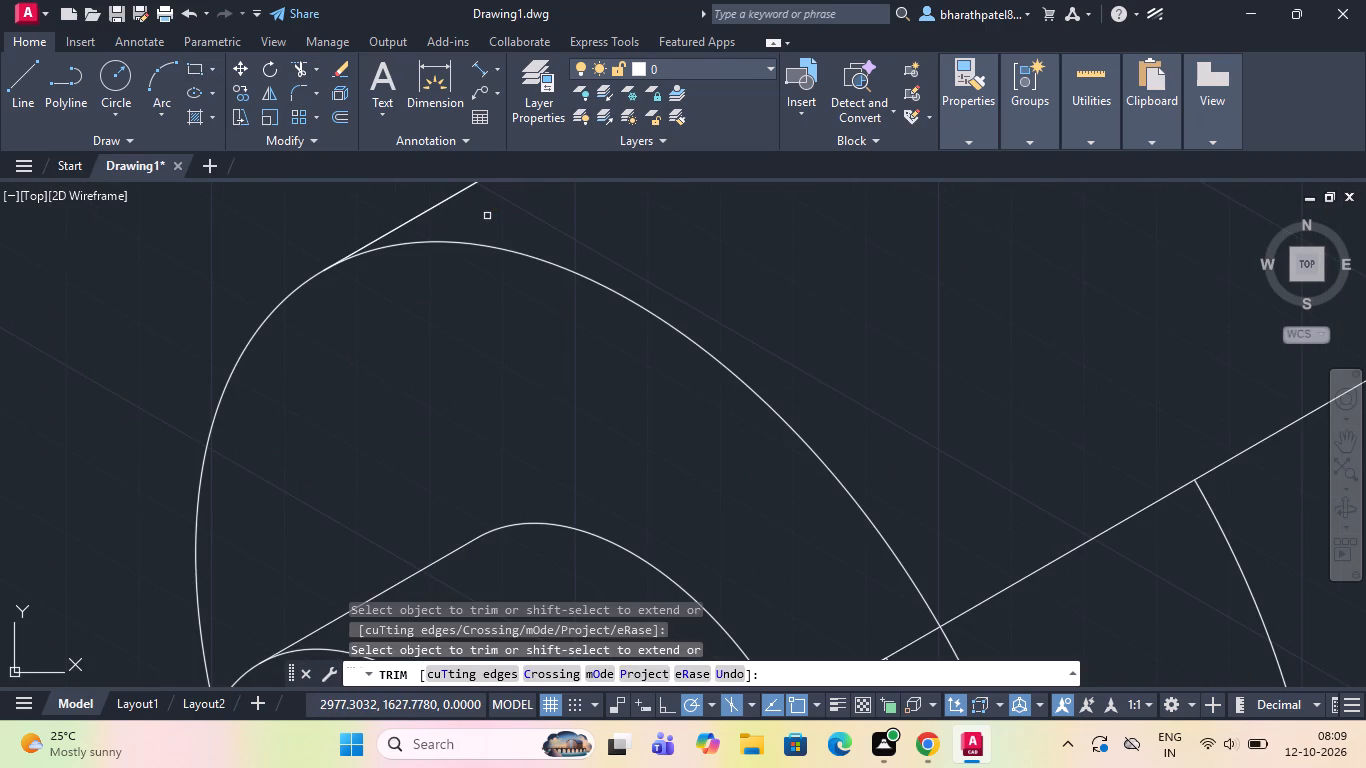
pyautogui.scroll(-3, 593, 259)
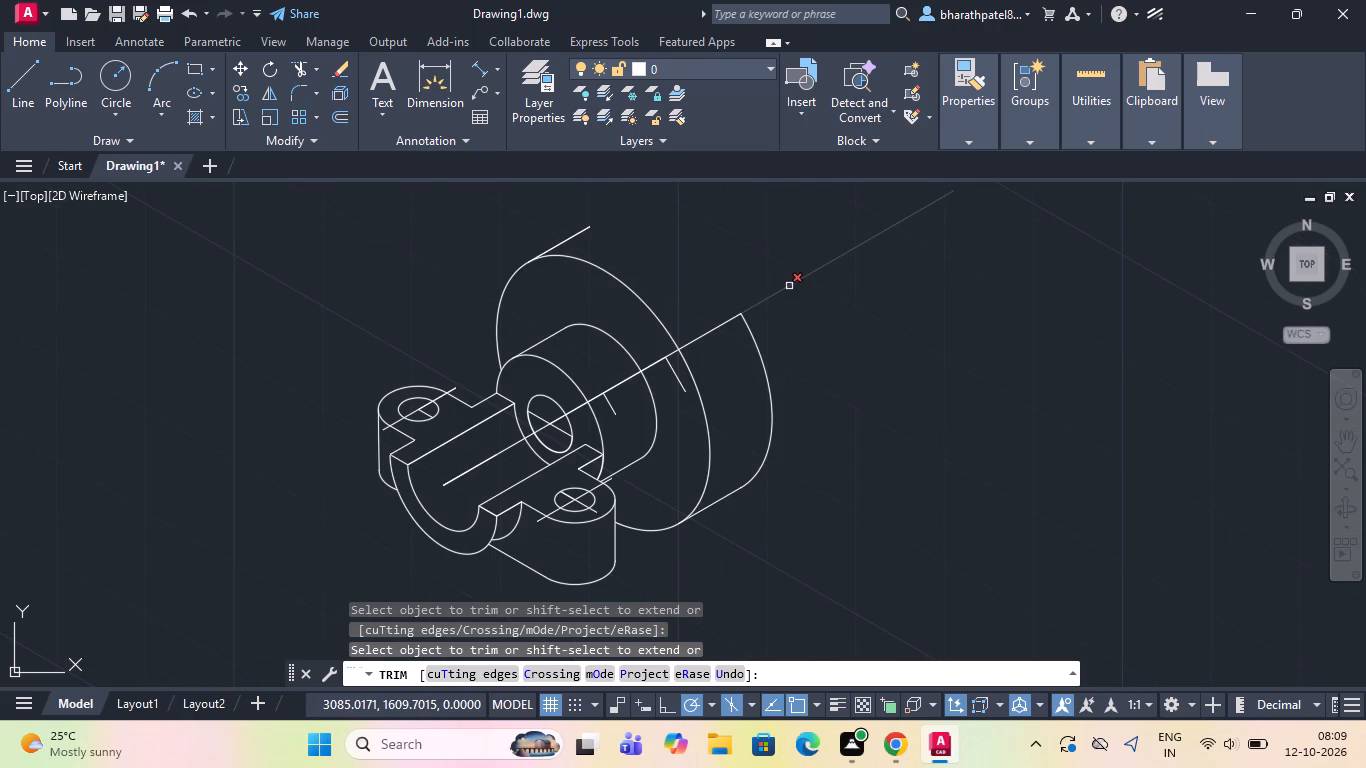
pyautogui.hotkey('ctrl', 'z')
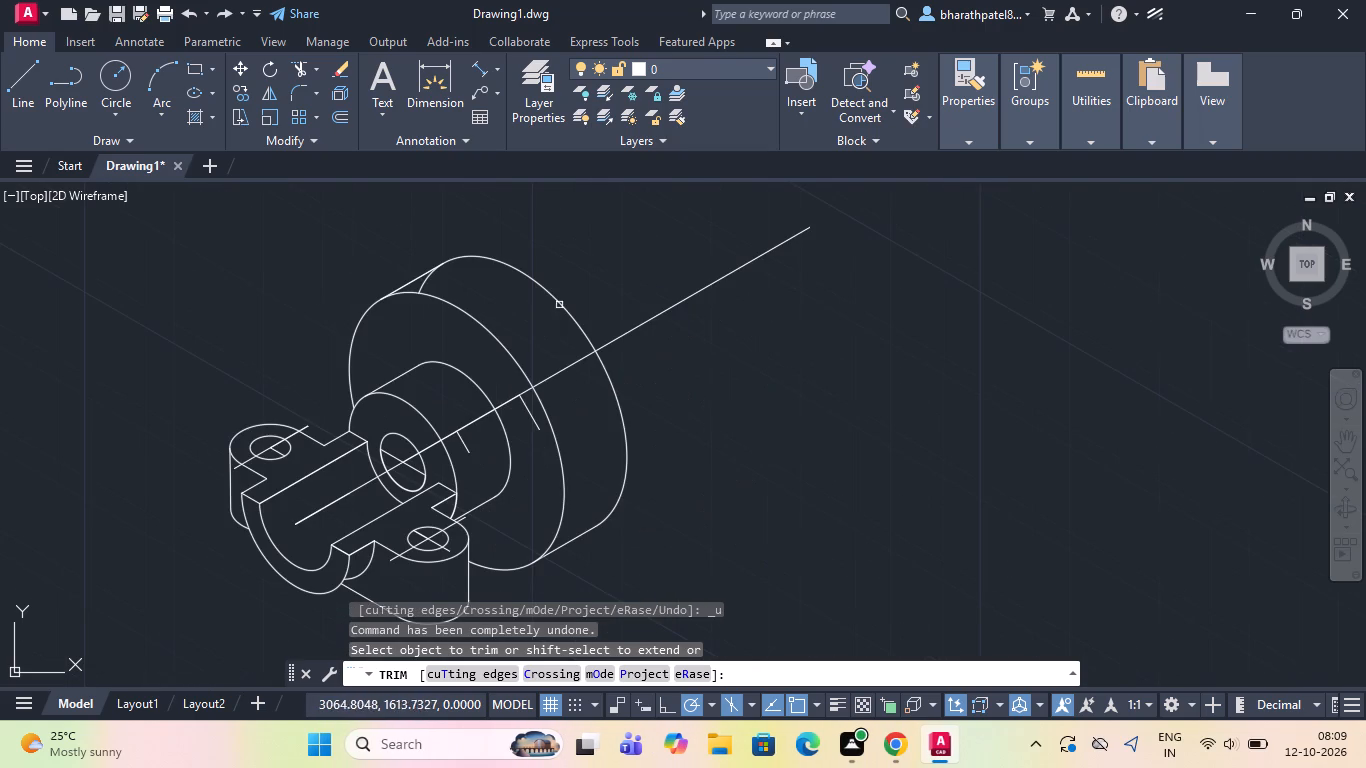
# Draw a short line inward from the rear diameter-120 isocircle's upper tangent point as a cutting edge.
pyautogui.scroll(3, 432, 283)
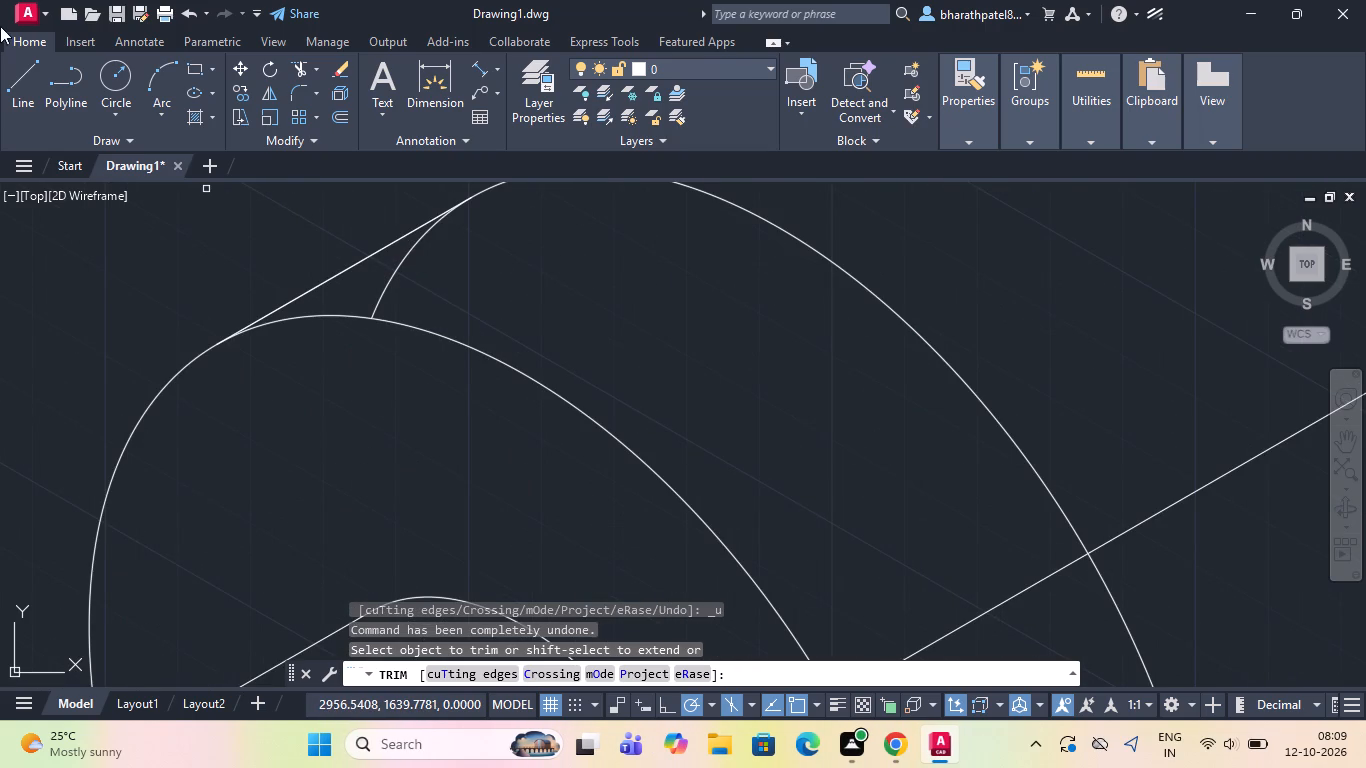
pyautogui.click(16, 79)
pyautogui.scroll(-2, 464, 498)
pyautogui.scroll(1, 457, 367)
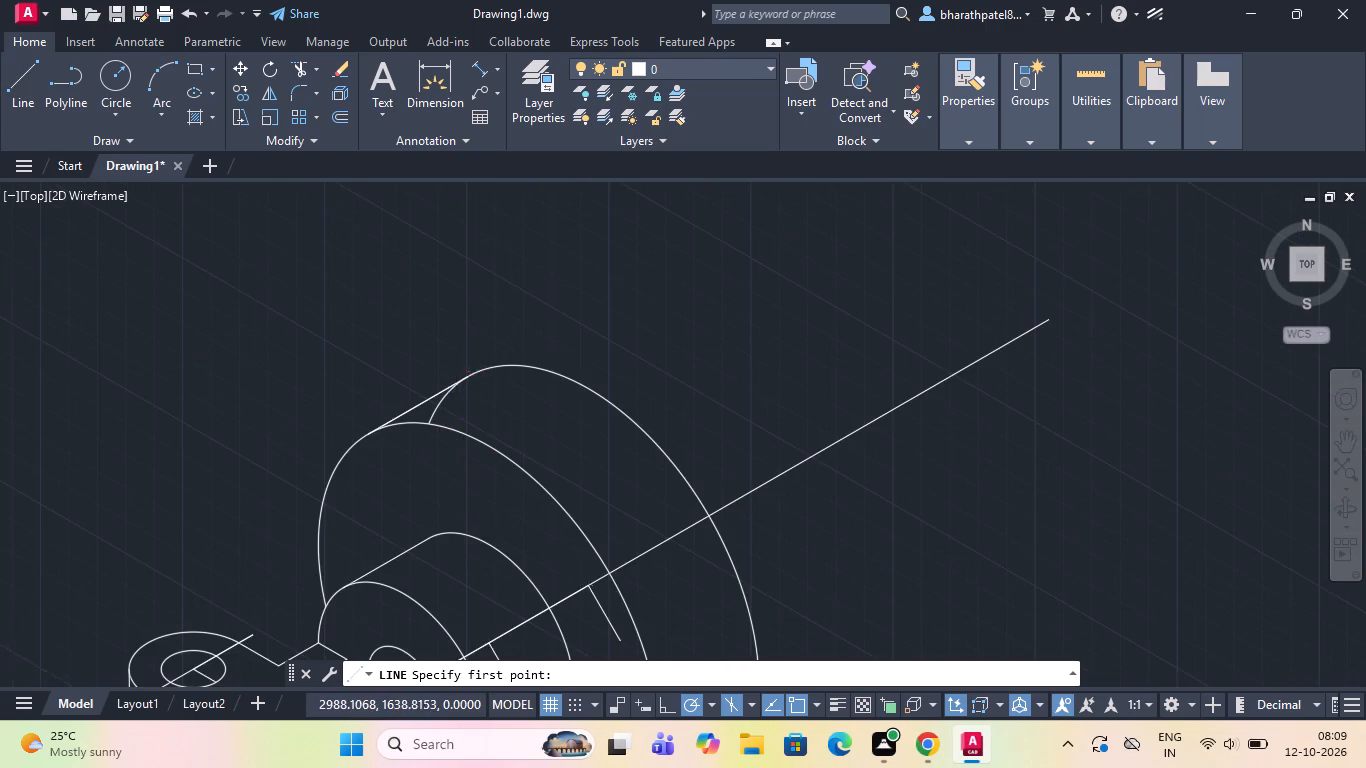
pyautogui.scroll(3, 457, 368)
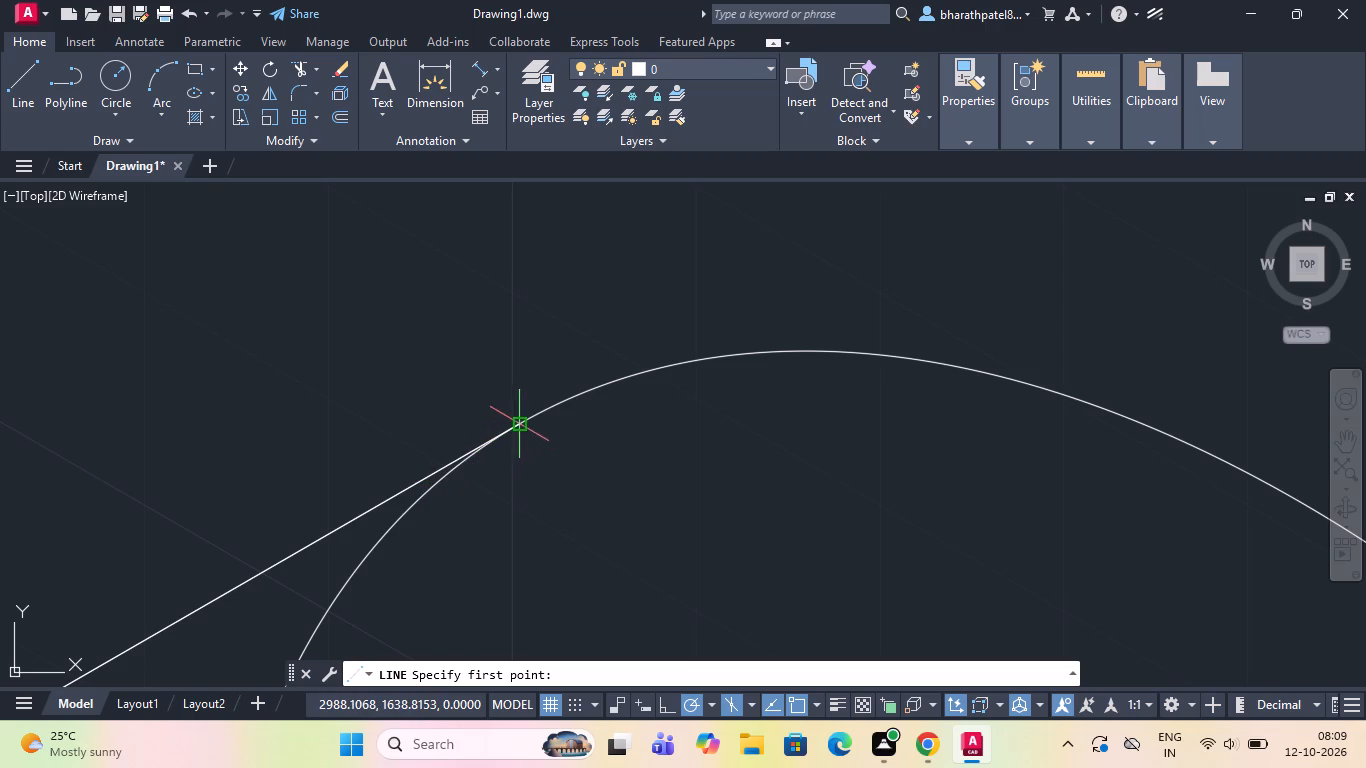
pyautogui.click(518, 427)
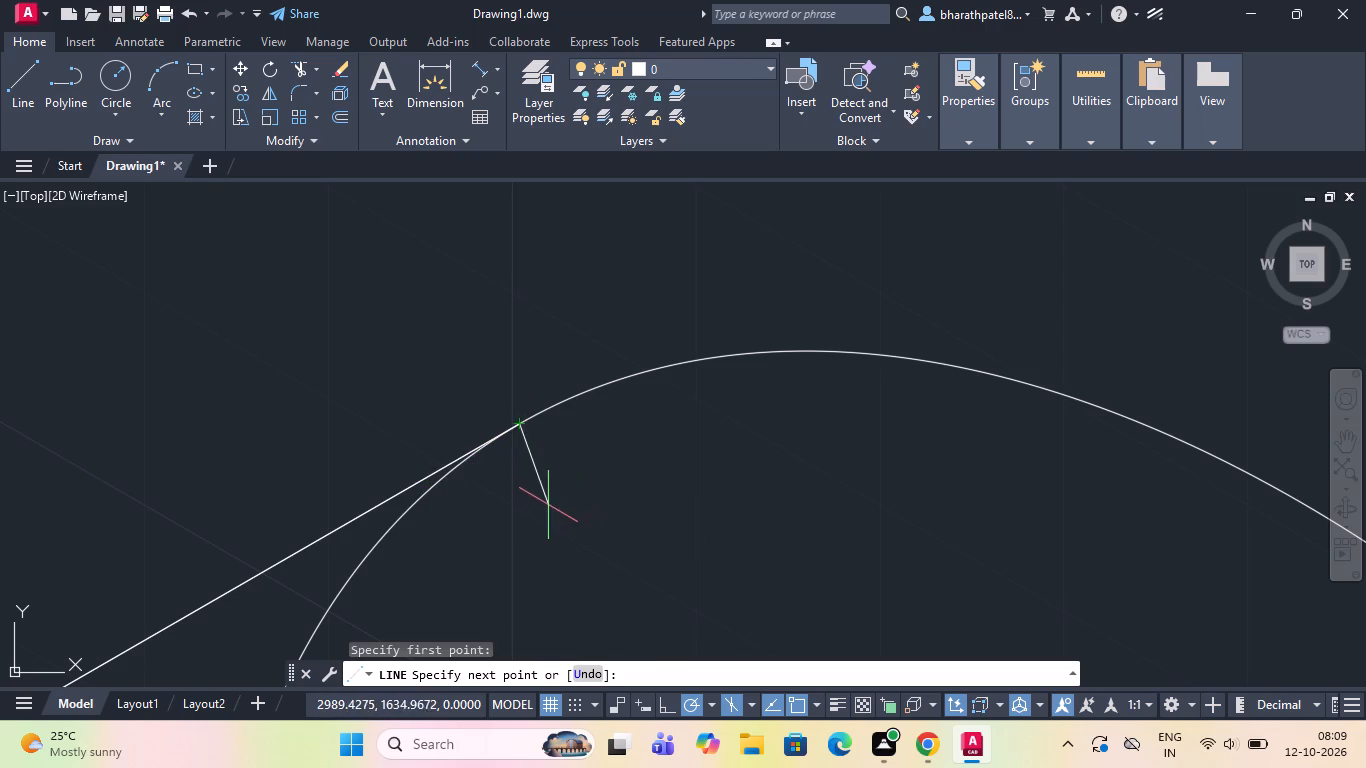
pyautogui.click(550, 503)
pyautogui.press('Escape')
# Trim the rear isocircle's hidden arc between the upper tangent point and the front isocircle, and remove the short cutting line.
pyautogui.scroll(-1, 240, 282)
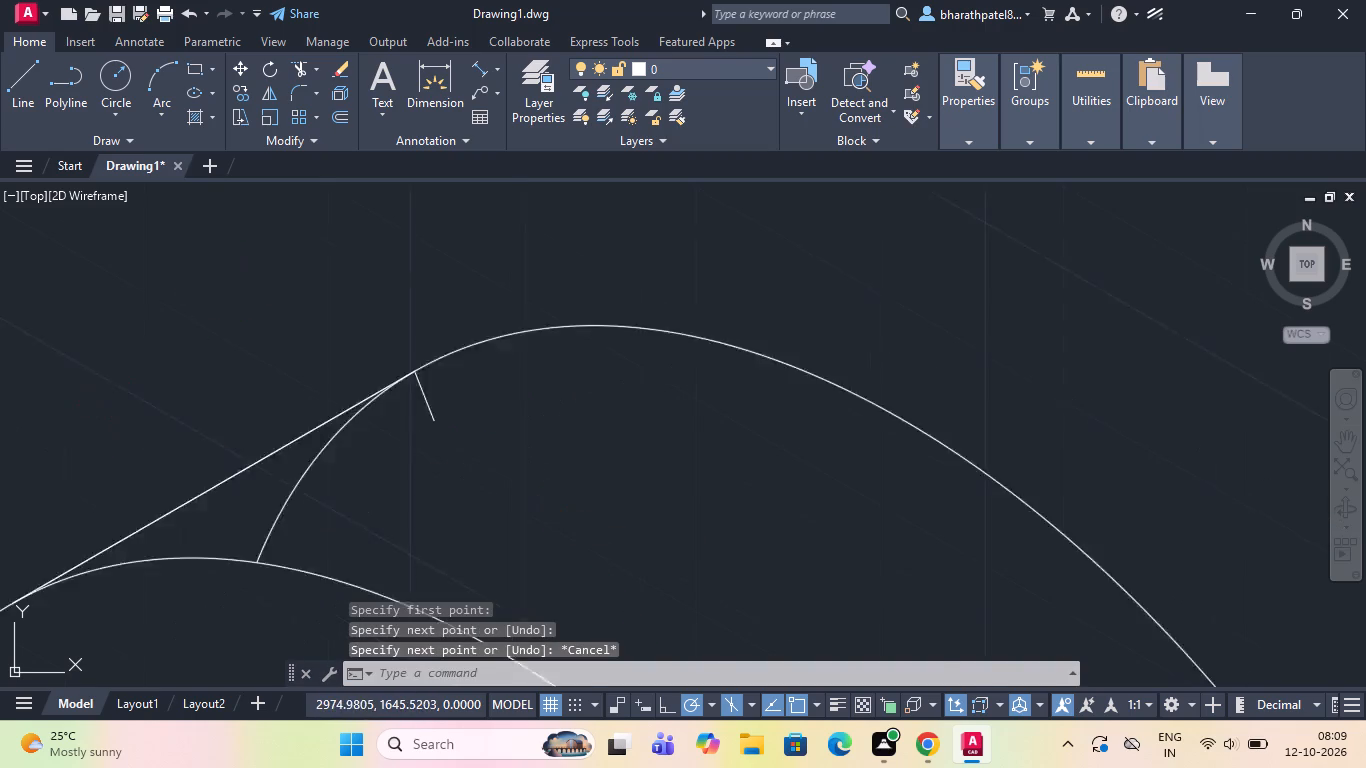
pyautogui.scroll(-1, 240, 282)
pyautogui.click(303, 66)
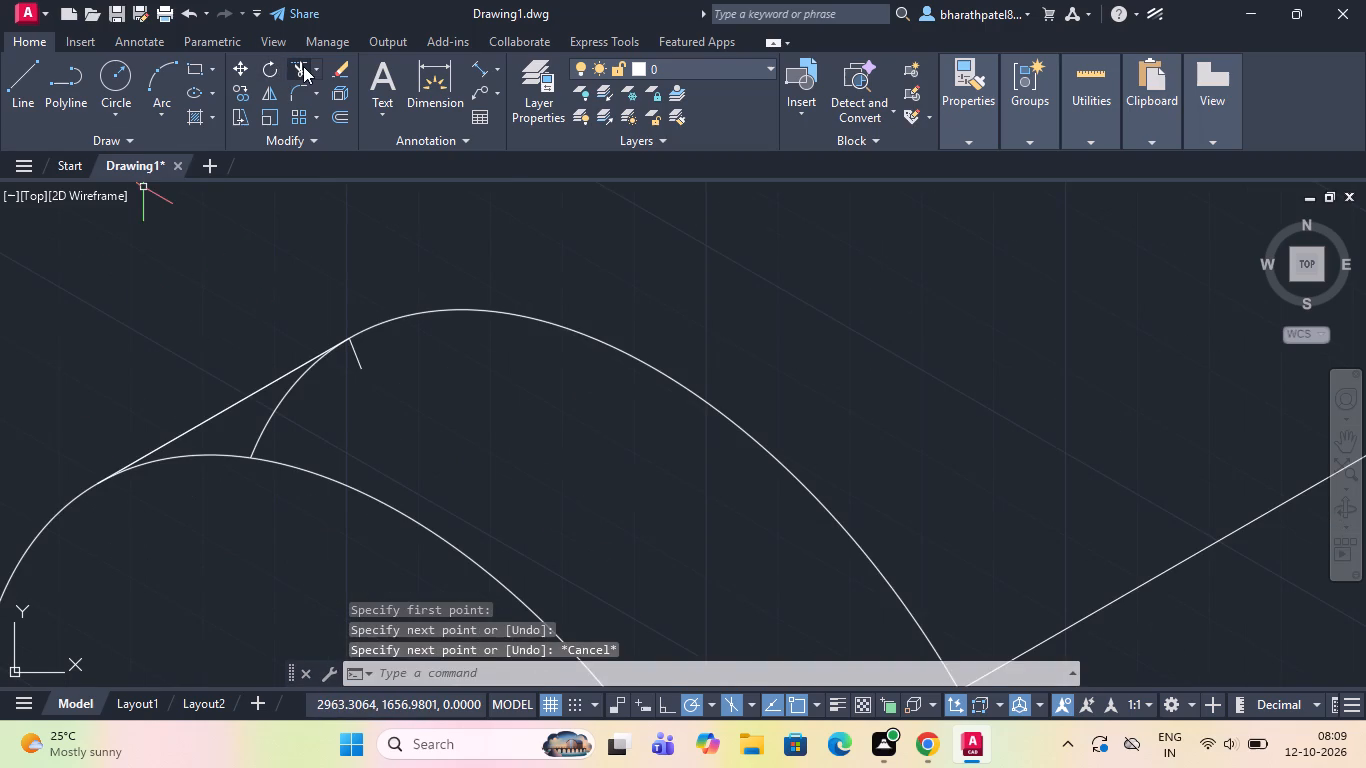
pyautogui.click(292, 391)
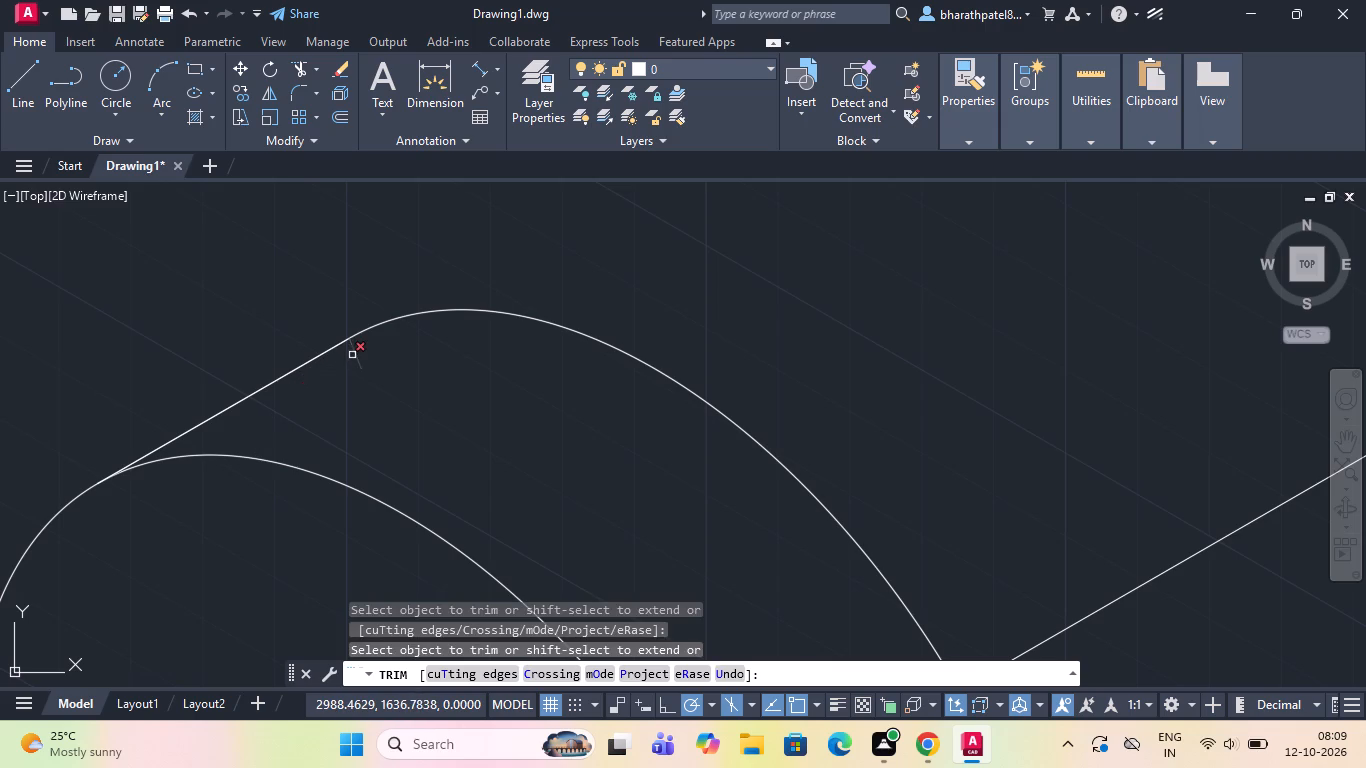
pyautogui.click(353, 354)
pyautogui.scroll(-4, 353, 354)
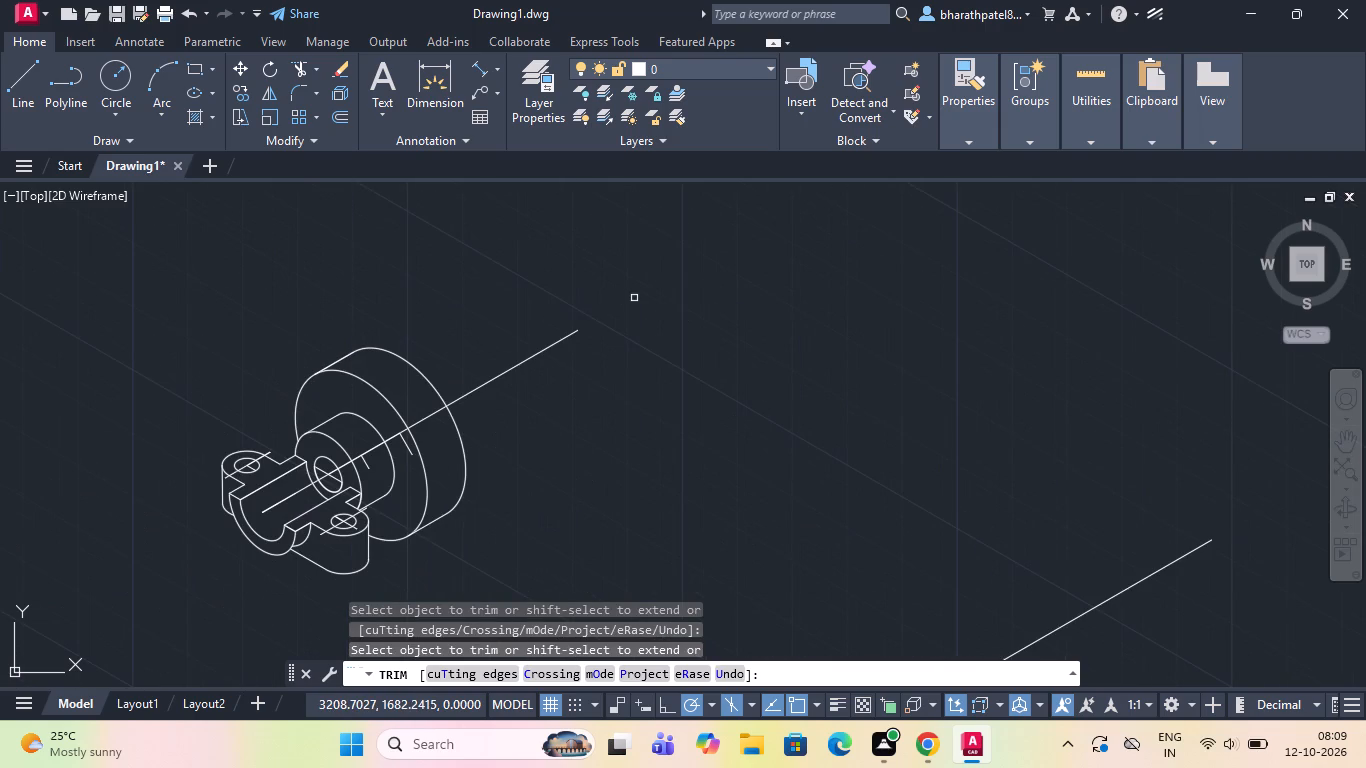
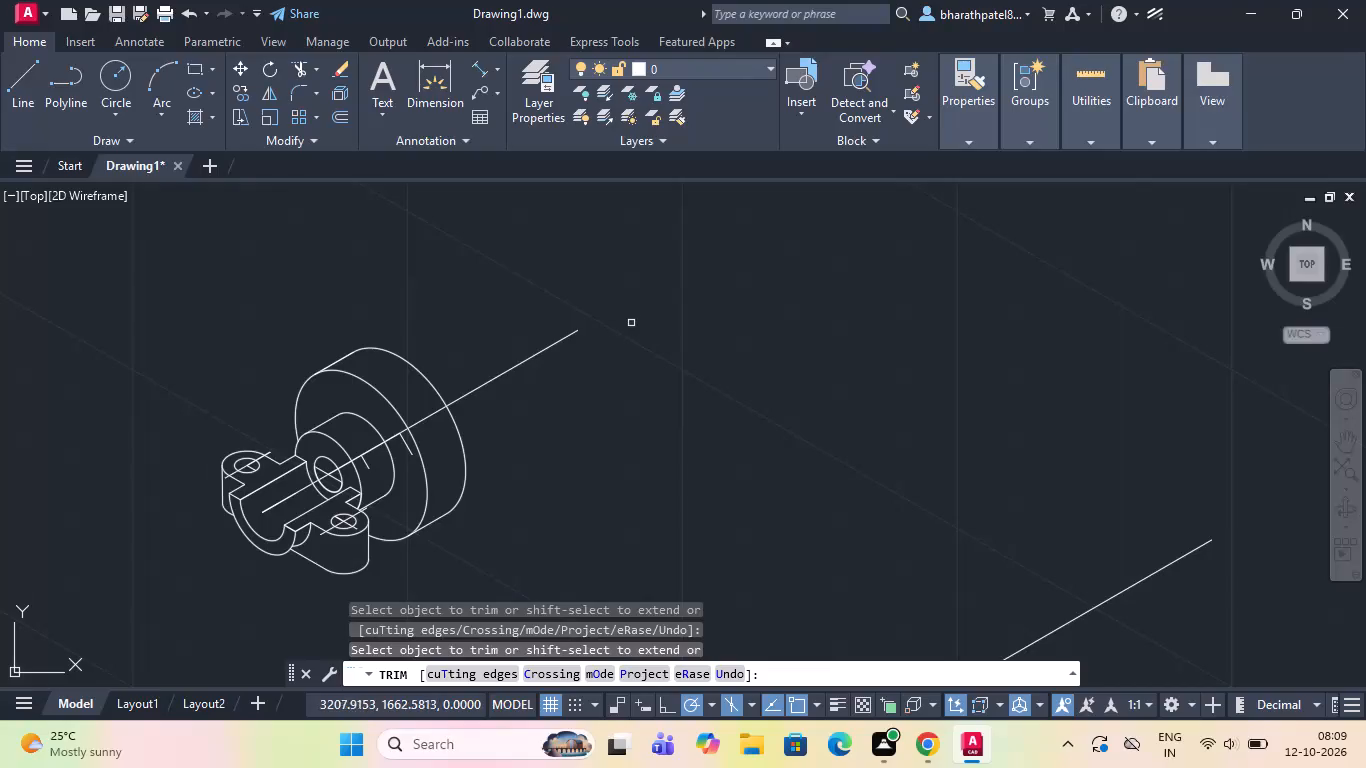
# Draw a near-vertical construction line from the bore's centre on the hub's front face to above the large flange.
pyautogui.click(6, 76)
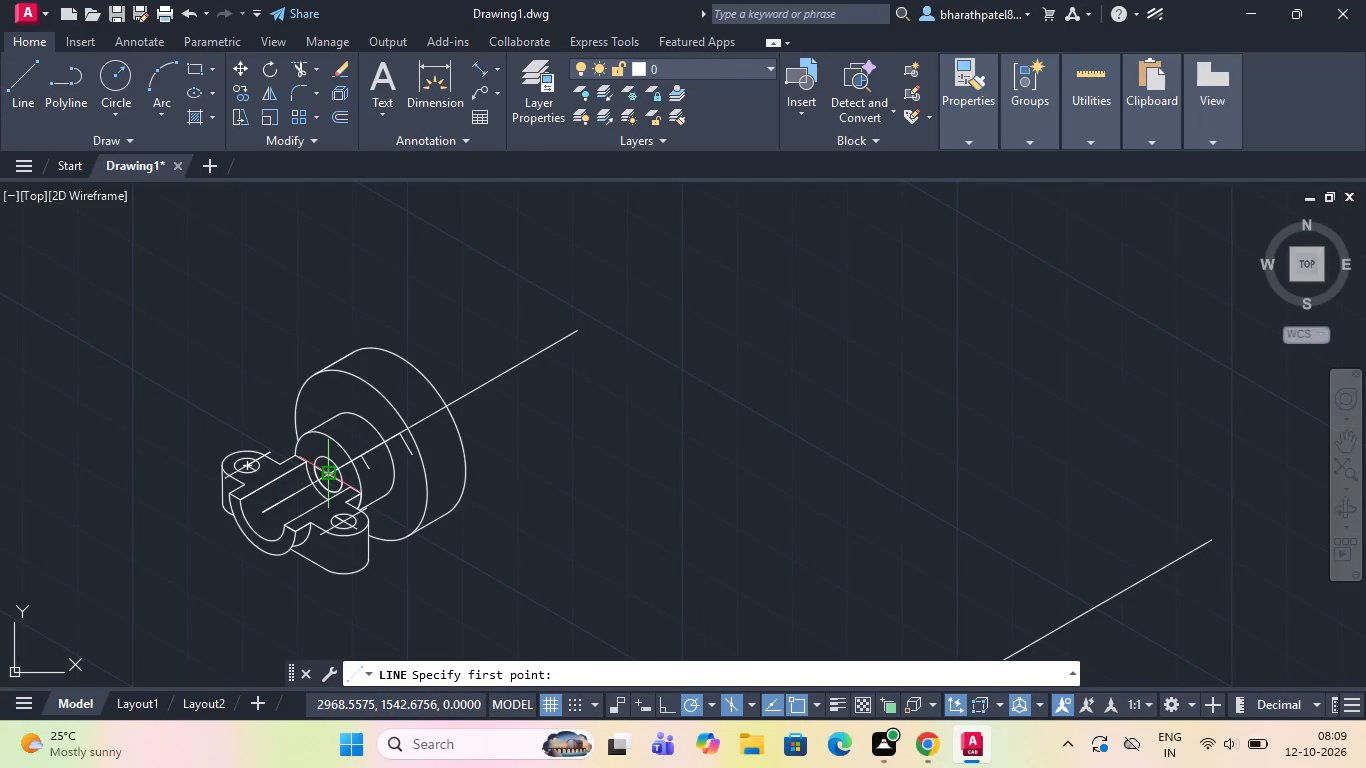
pyautogui.scroll(2, 329, 471)
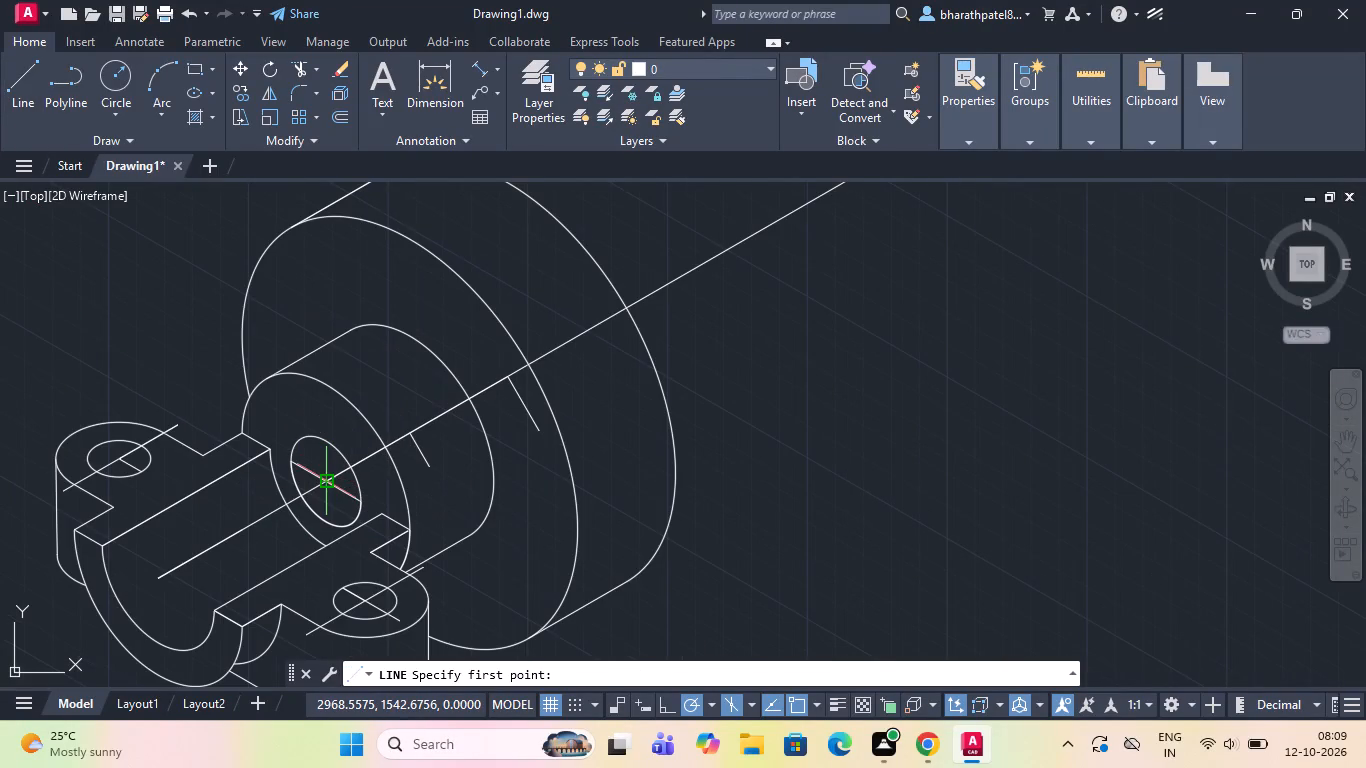
pyautogui.click(324, 484)
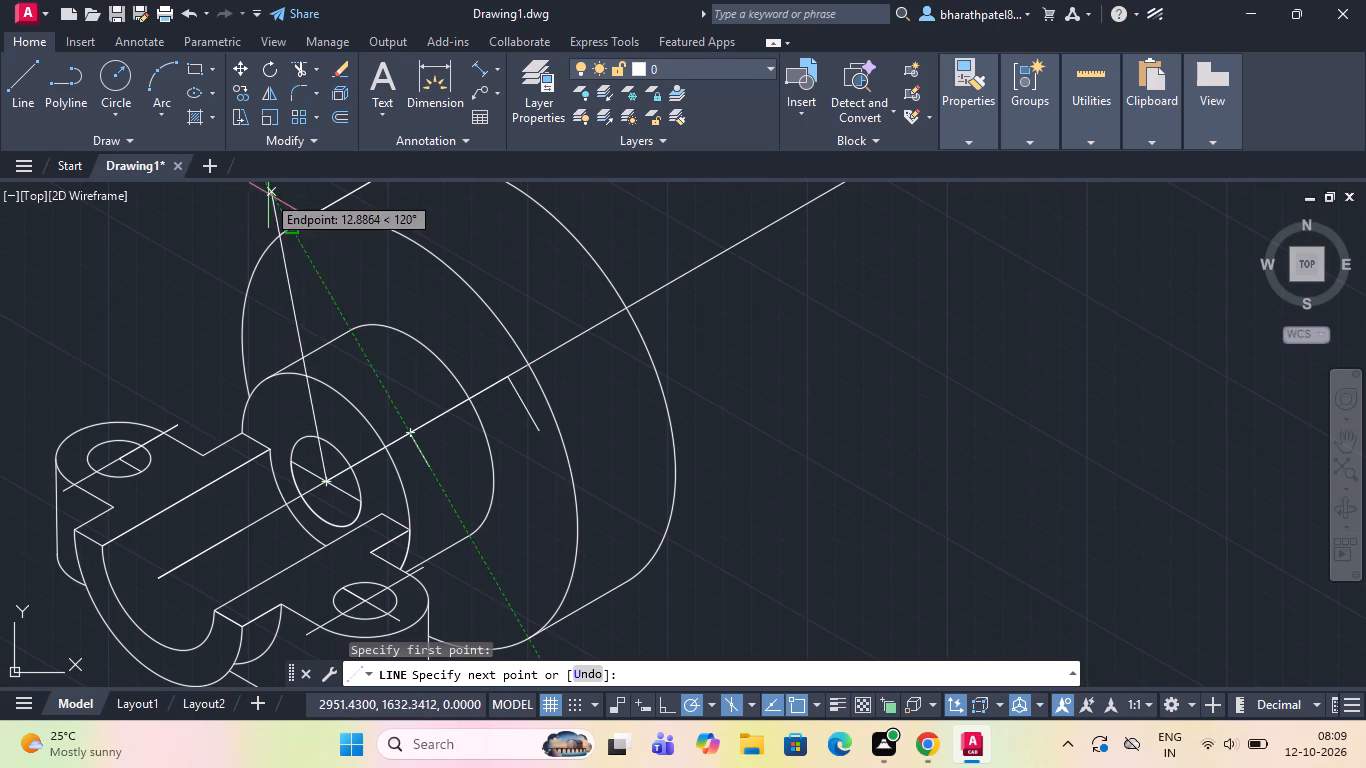
pyautogui.scroll(-3, 307, 346)
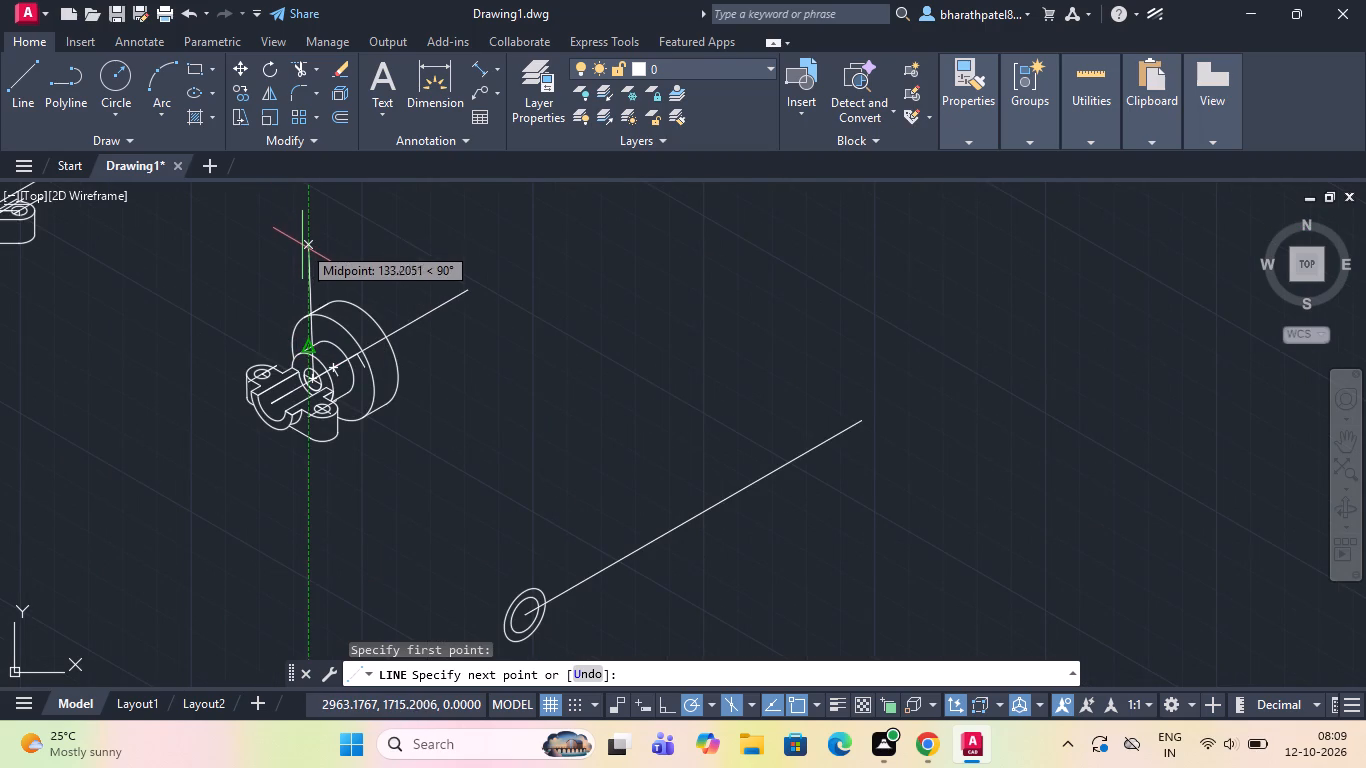
pyautogui.click(307, 233)
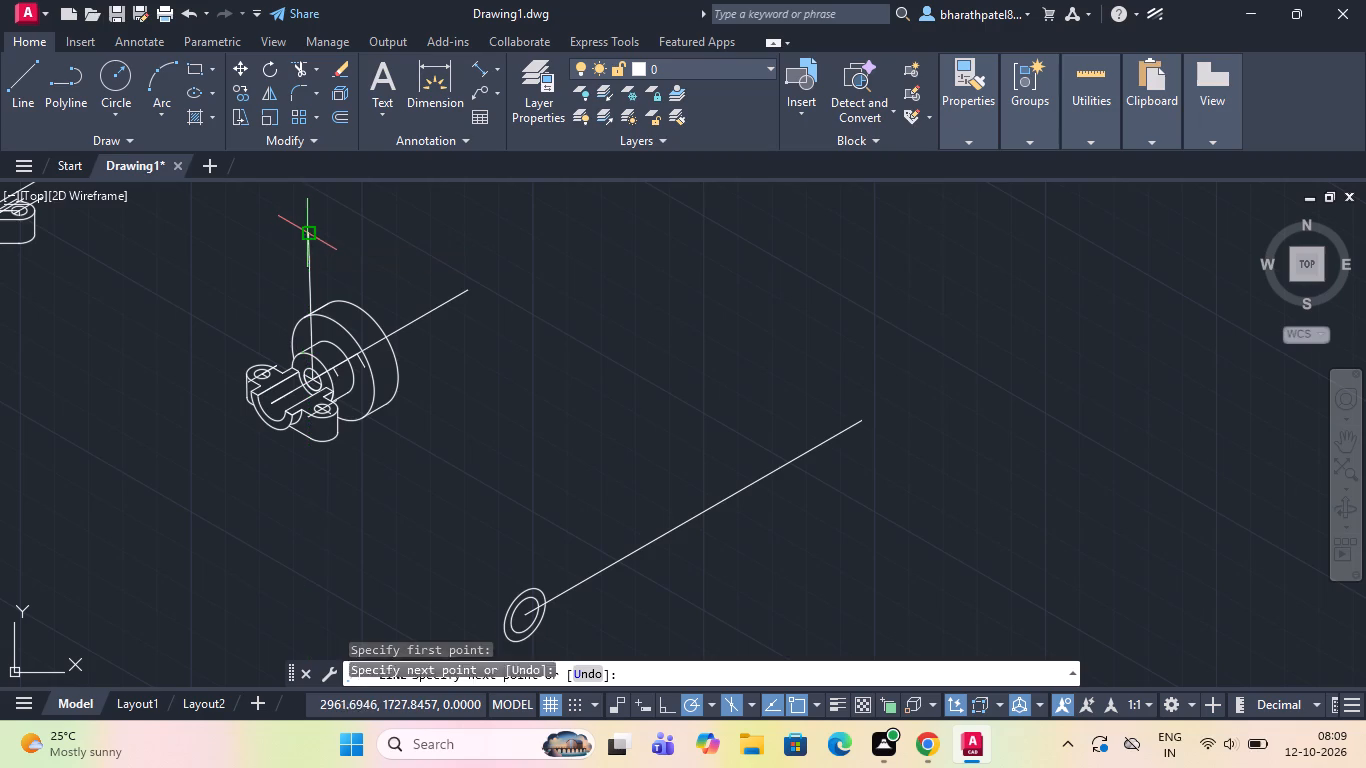
pyautogui.press('Escape')
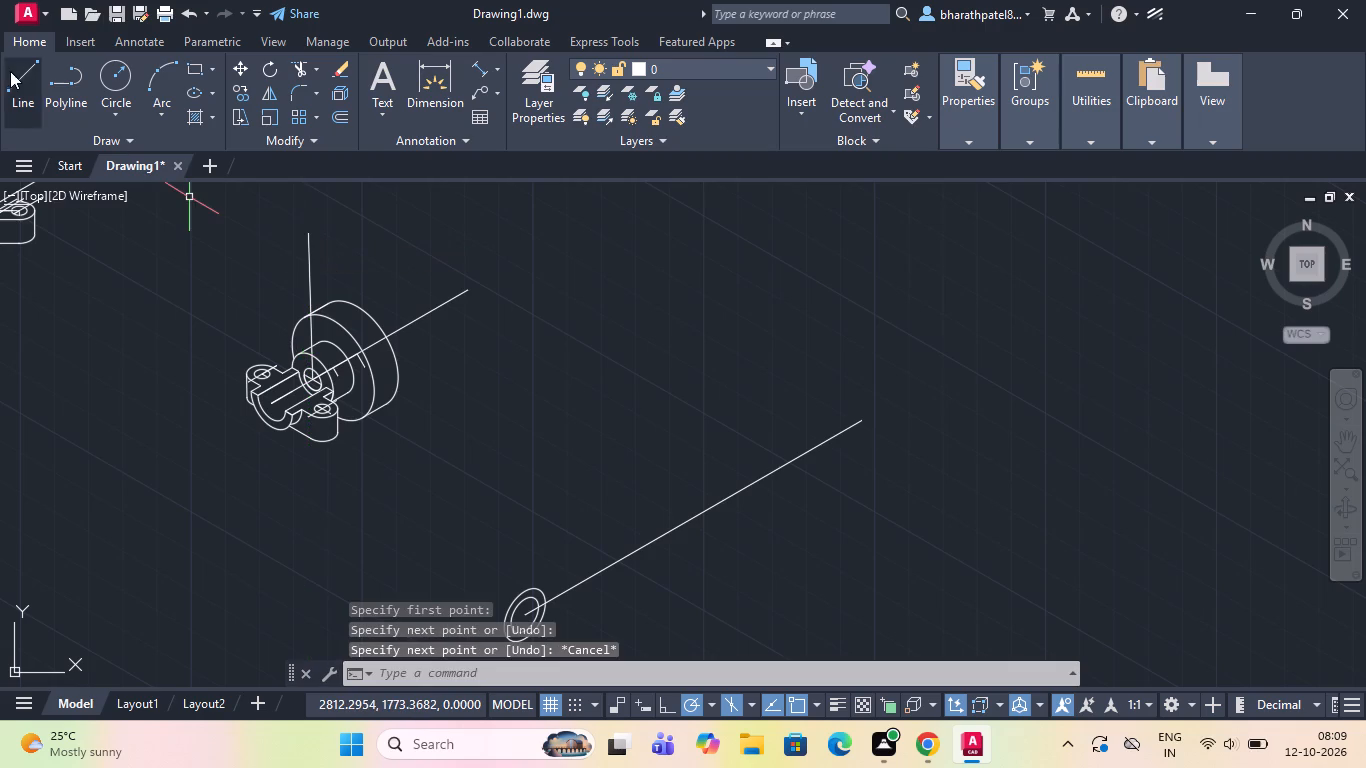
# Draw a line parallel to the part's axis, from where the construction line crosses the hub's front circle to past its rear circle.
pyautogui.click(13, 71)
pyautogui.scroll(4, 313, 352)
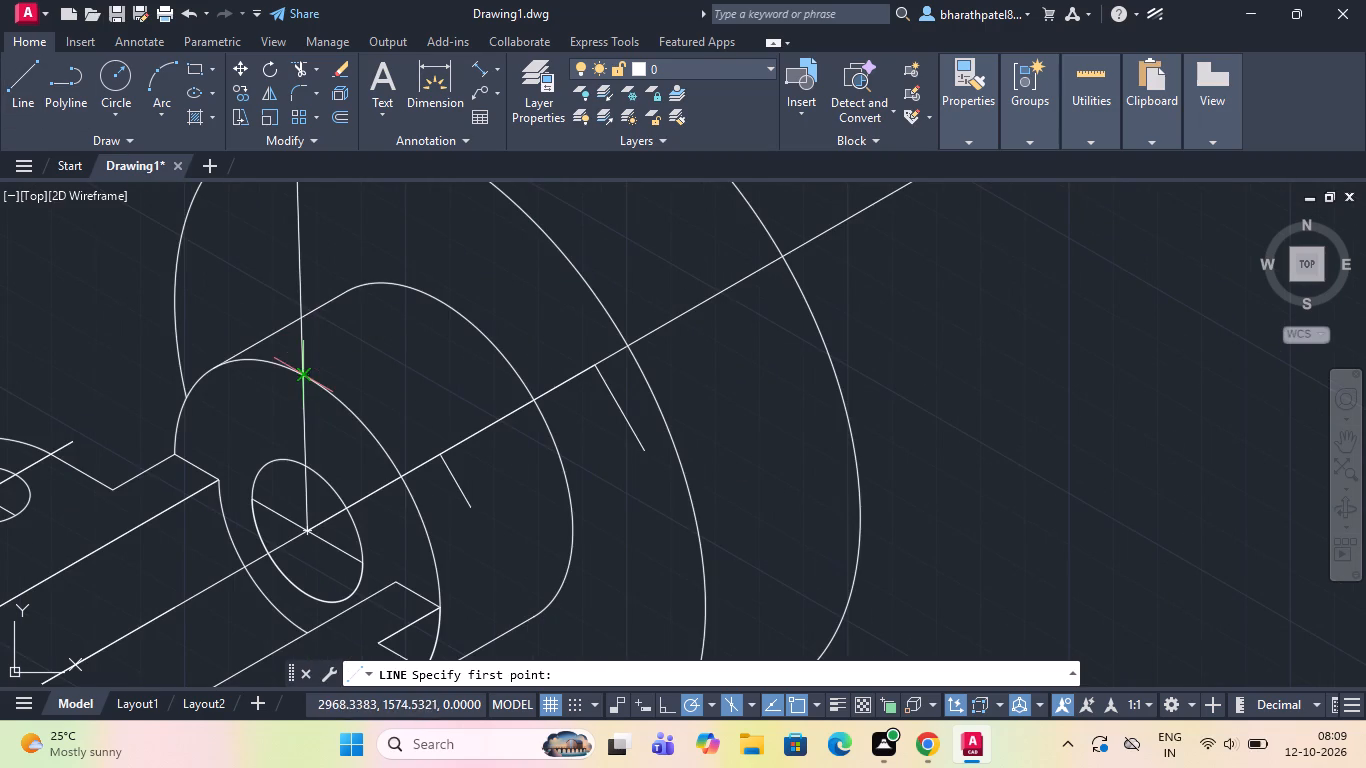
pyautogui.click(301, 375)
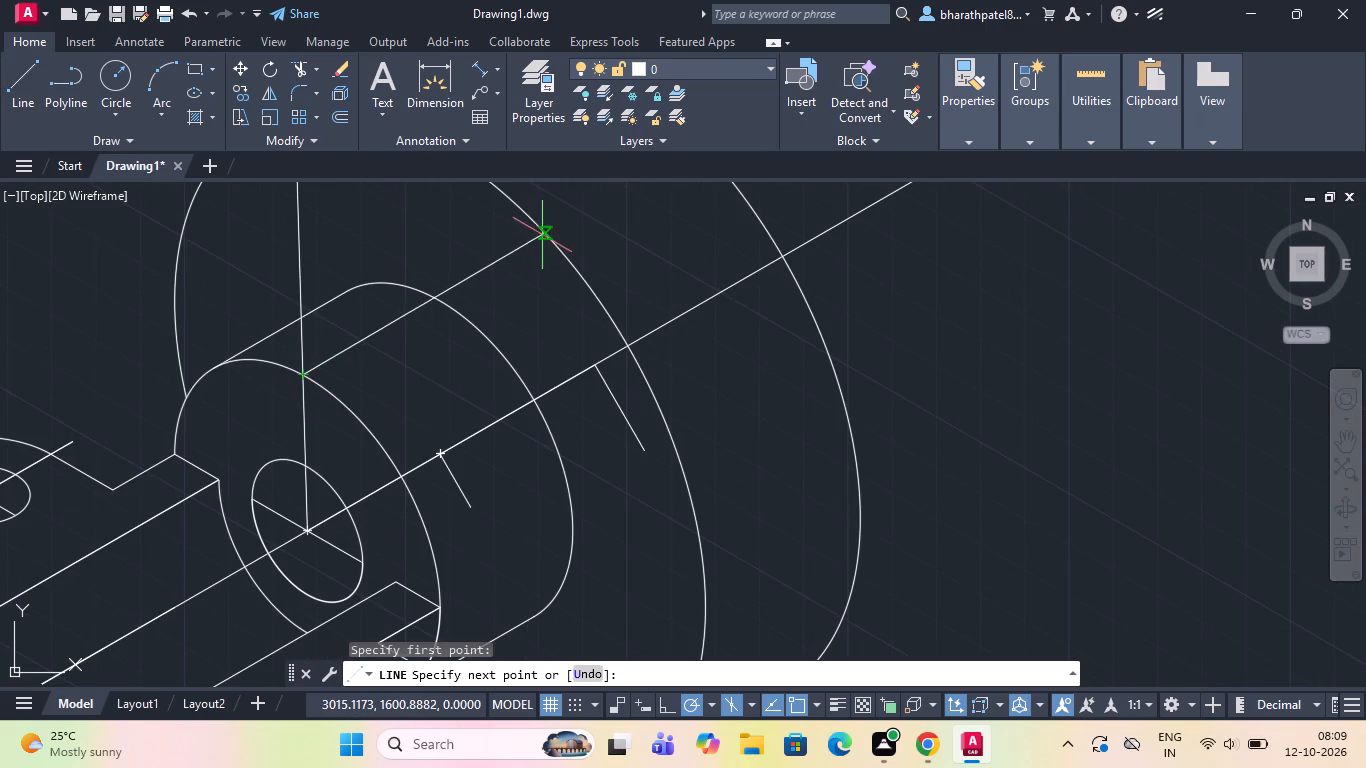
pyautogui.click(481, 273)
pyautogui.press('Escape')
pyautogui.scroll(-2, 467, 340)
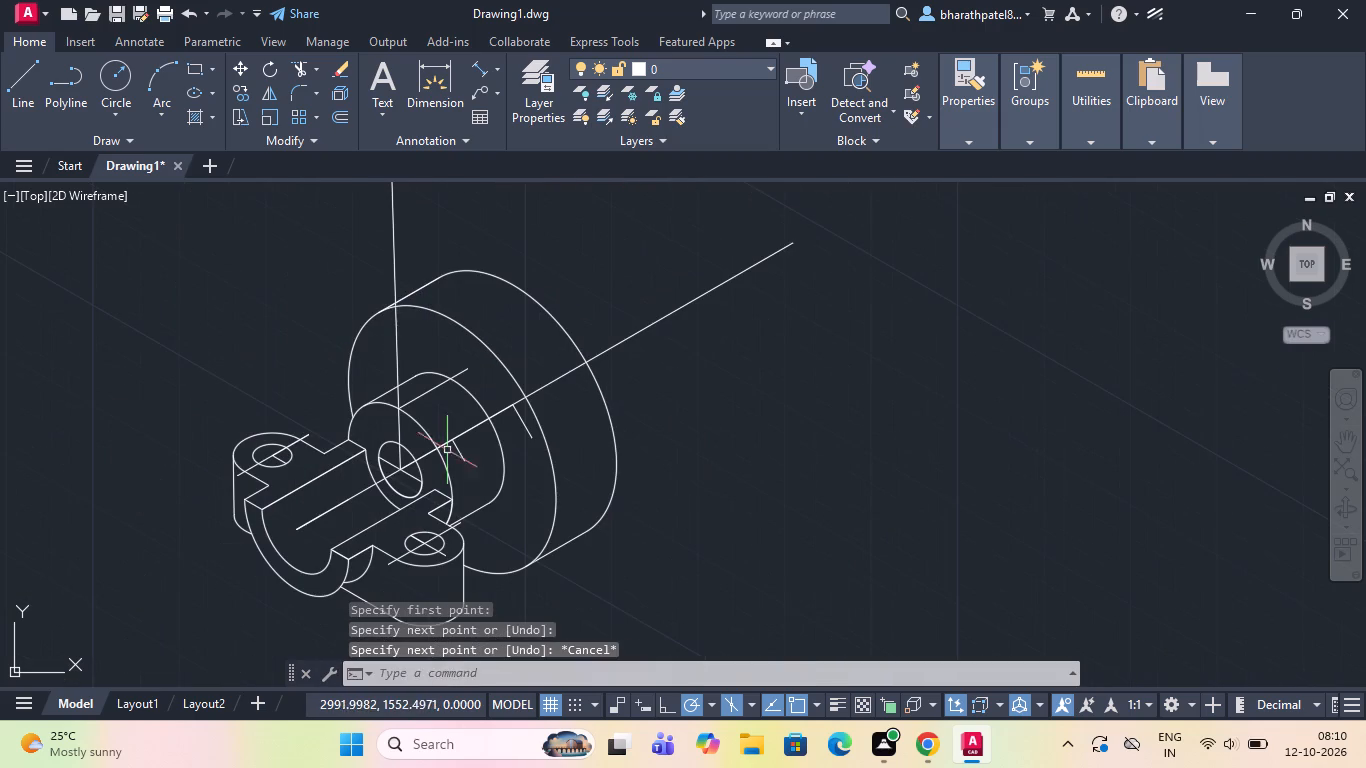
# Draw a vertical line about 83 units long upward from where the new axis-parallel line meets the hub's rear circle.
pyautogui.moveTo(24, 82); pyautogui.dragTo(36, 100)
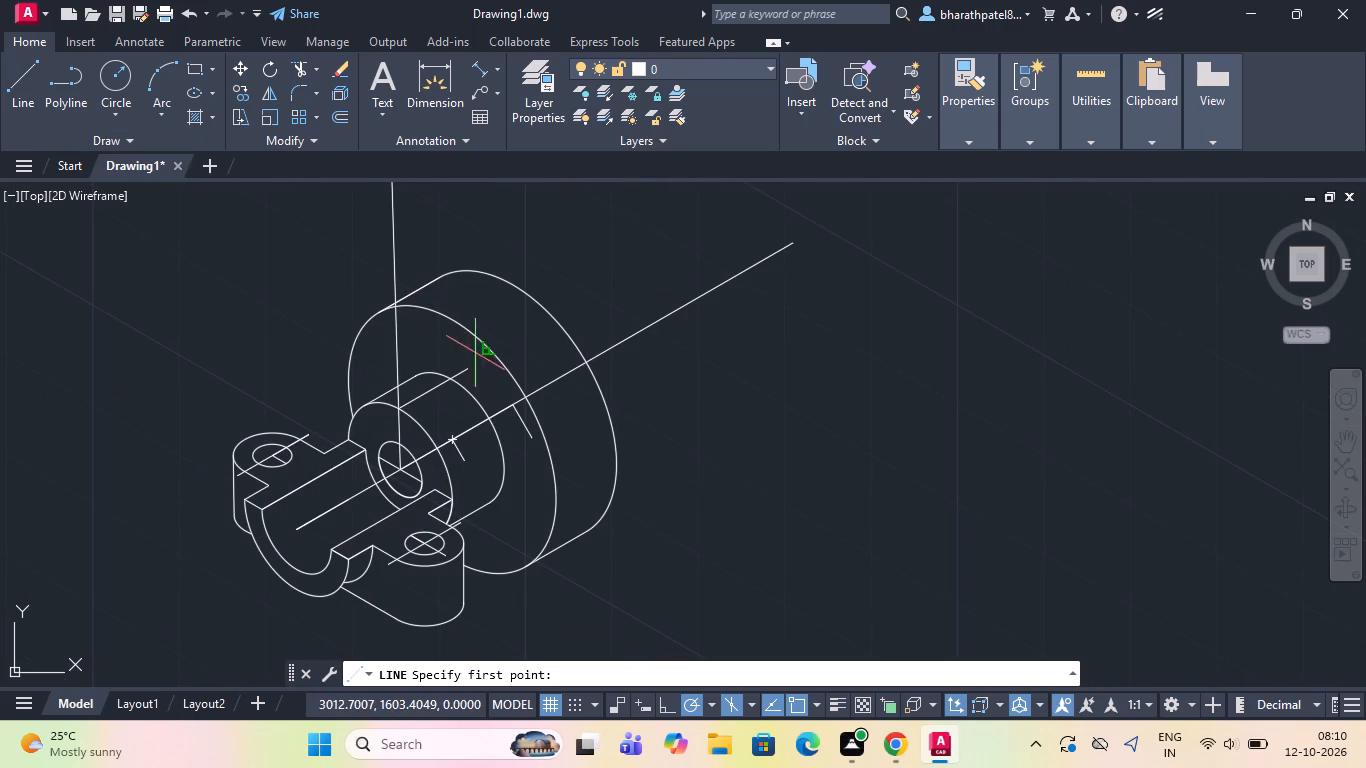
pyautogui.click(452, 376)
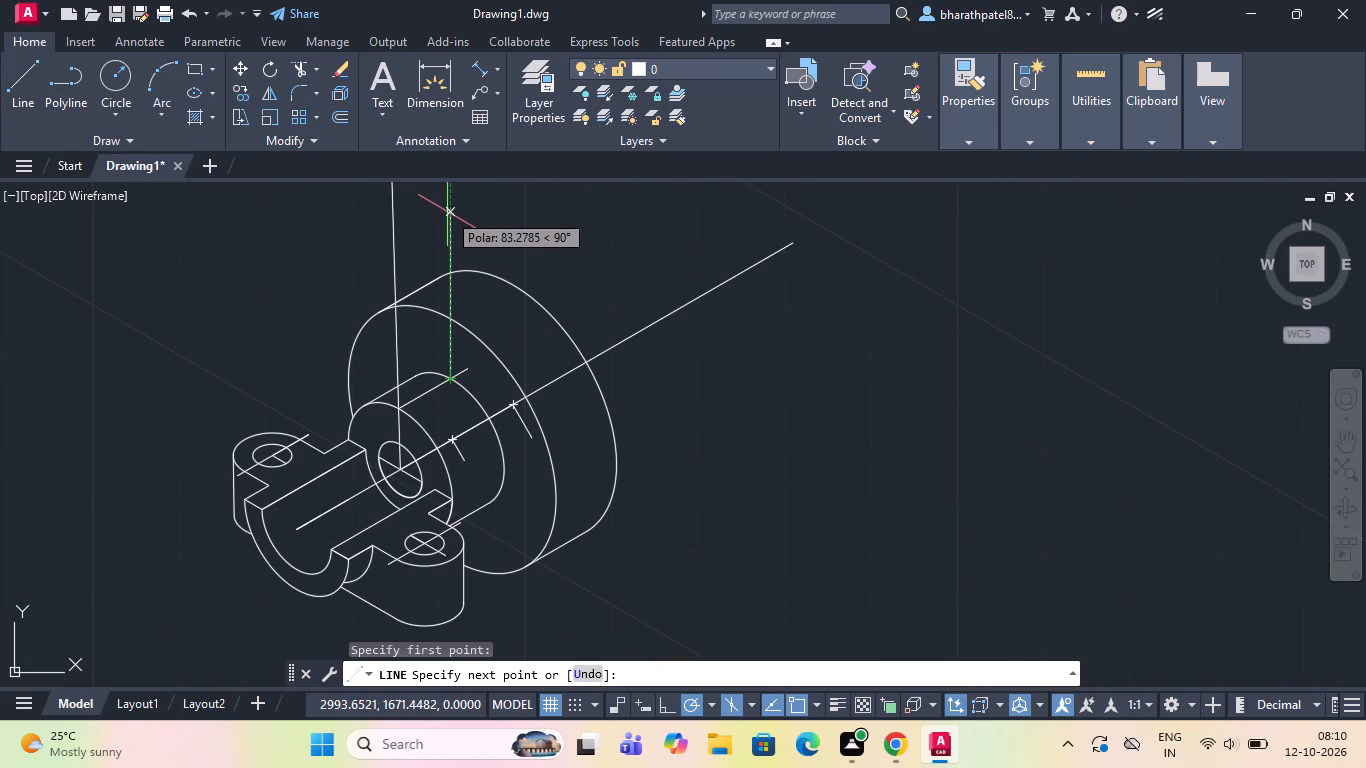
pyautogui.click(447, 211)
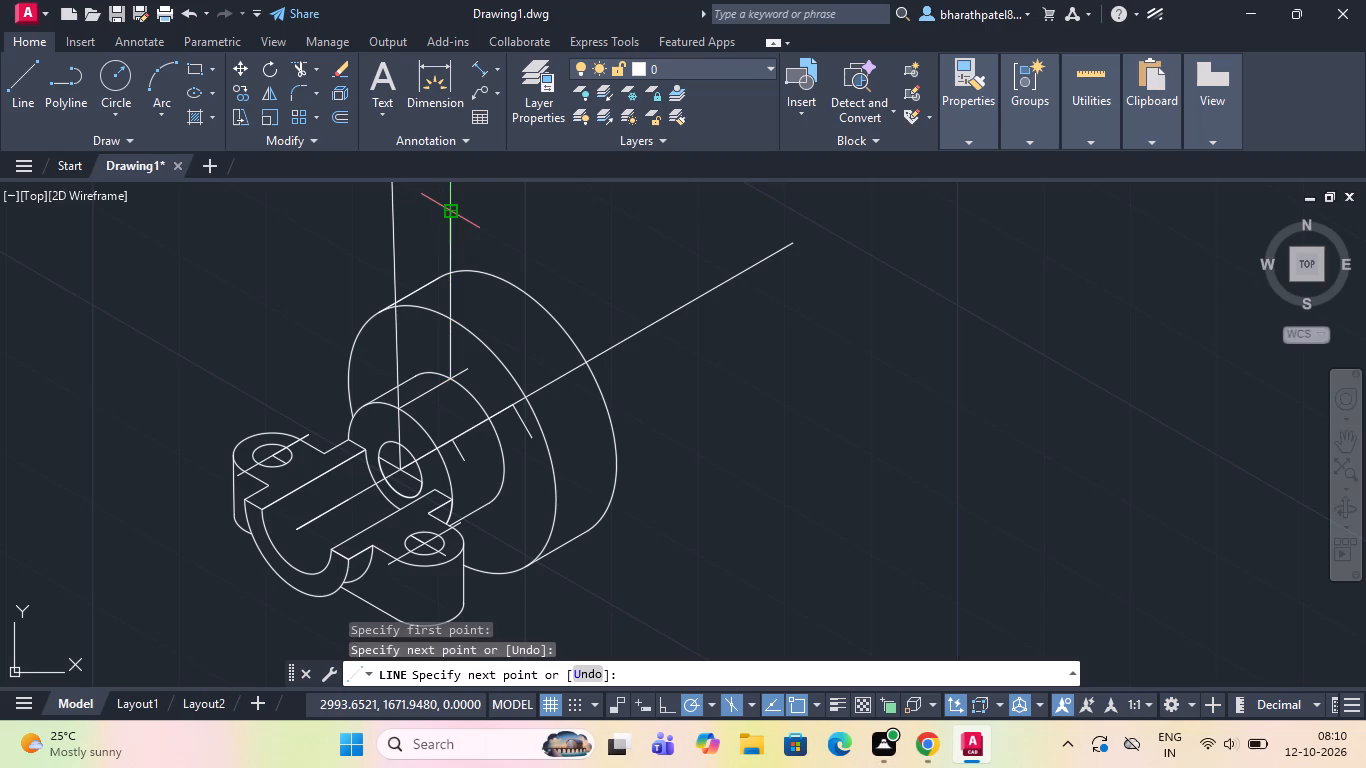
pyautogui.press('Escape')
# Draw a line parallel to the axis from where the vertical line crosses the flange's front circle, extending beyond its rear circle.
pyautogui.scroll(-2, 431, 487)
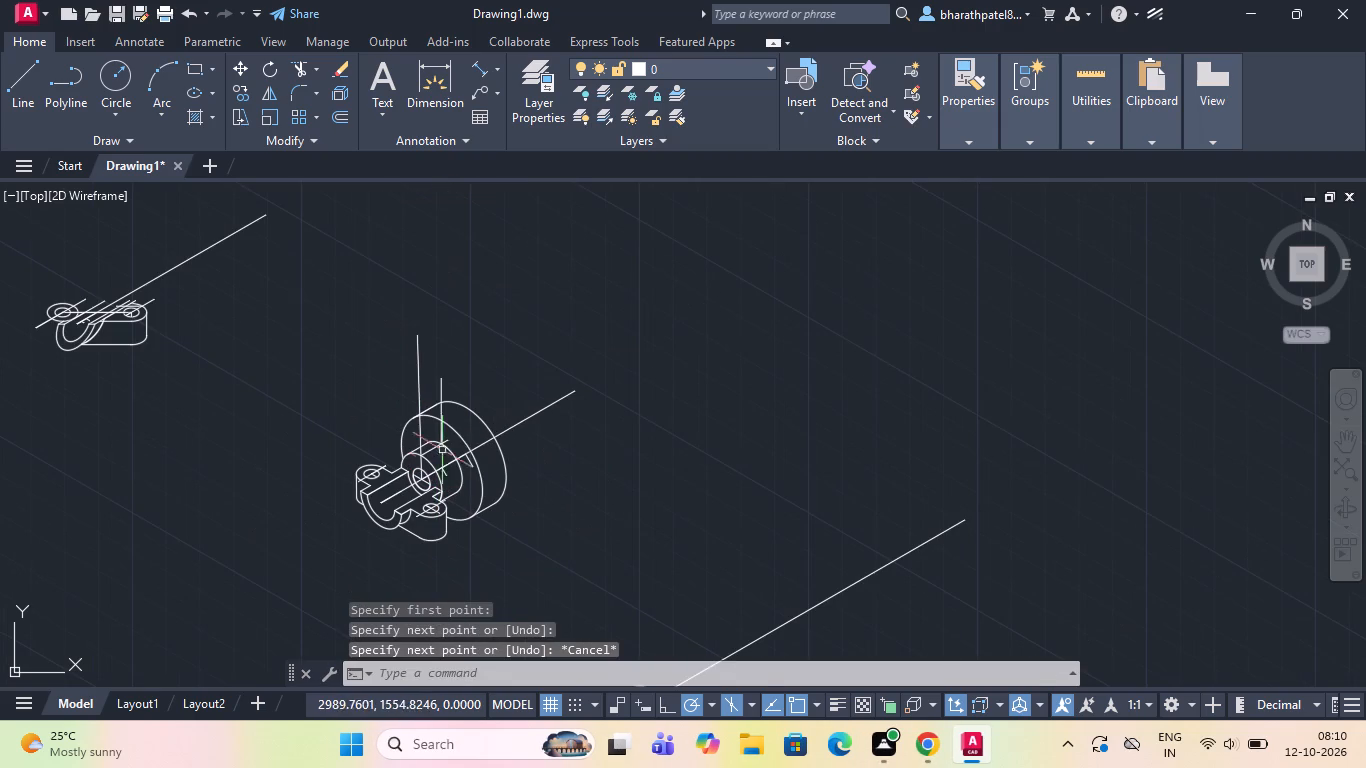
pyautogui.scroll(2, 496, 391)
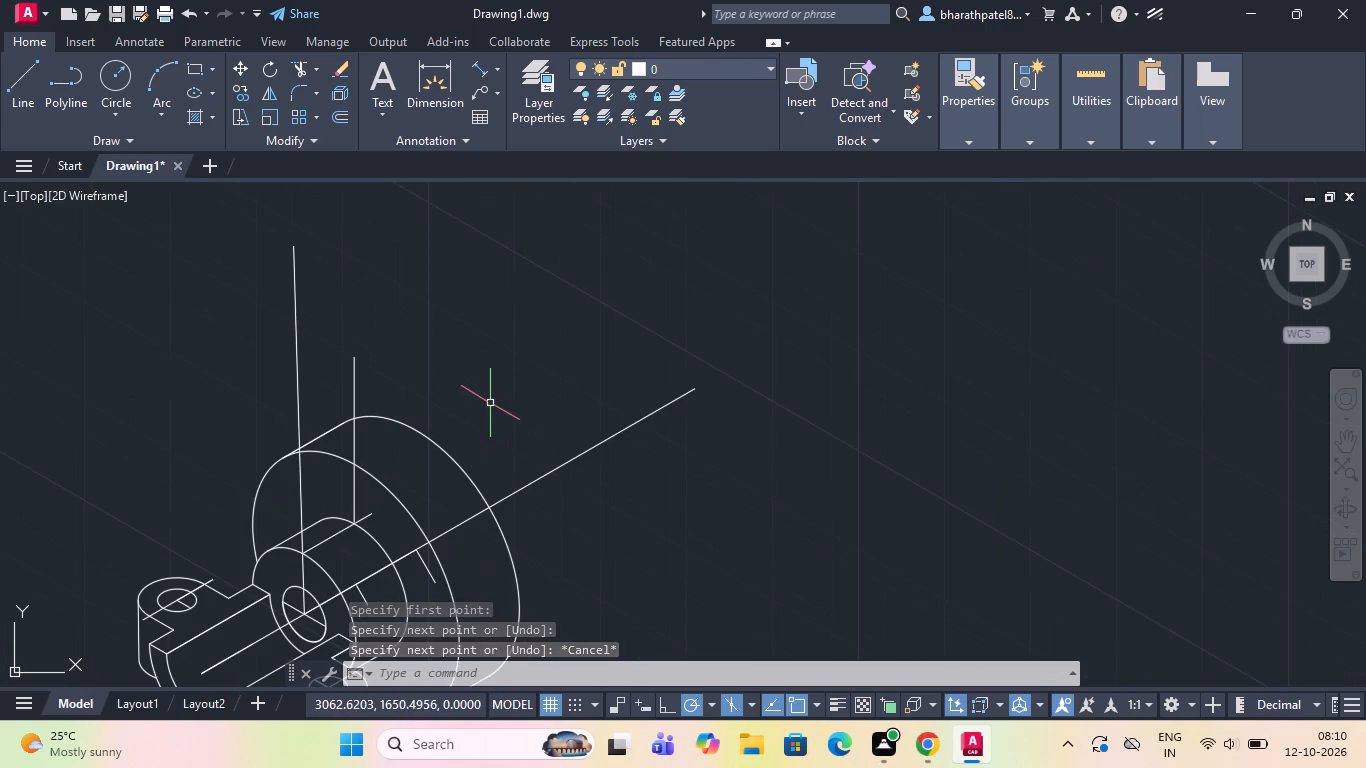
pyautogui.click(16, 82)
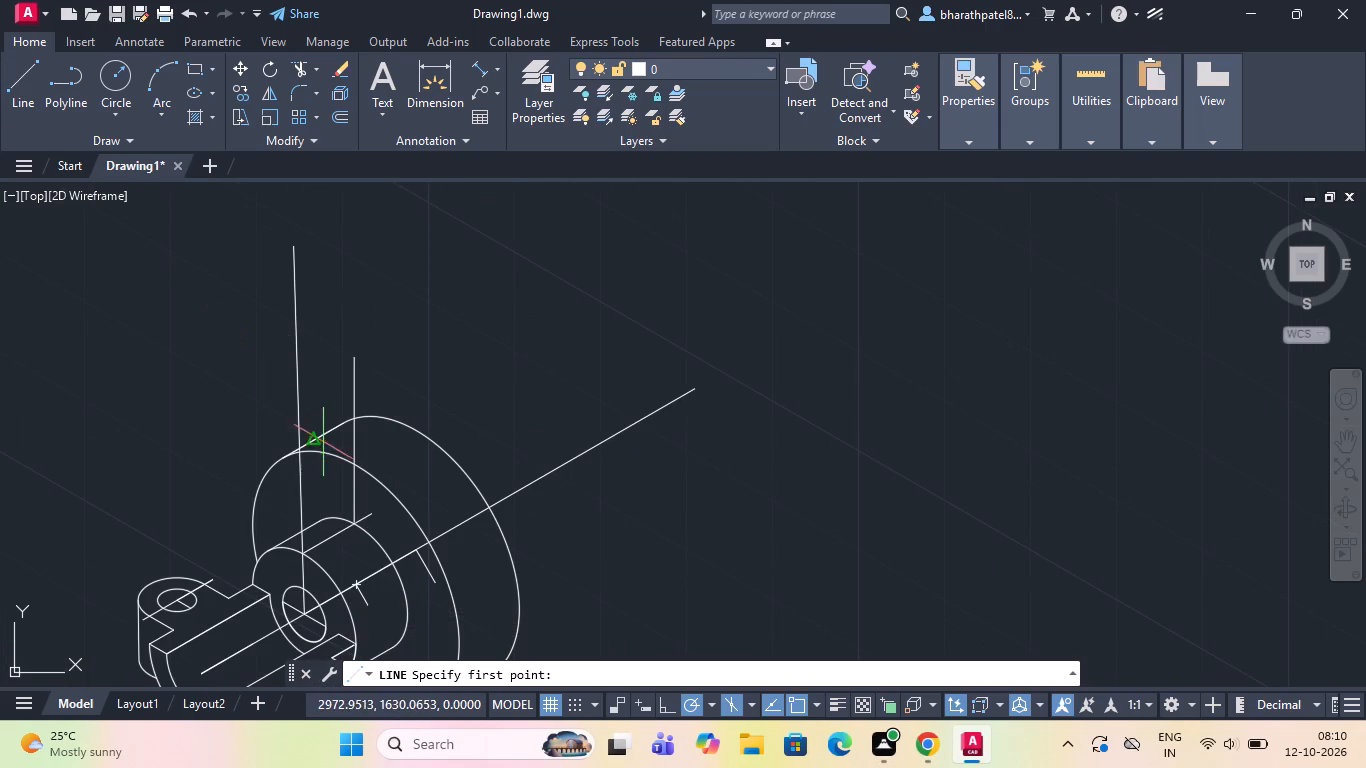
pyautogui.moveTo(355, 462); pyautogui.dragTo(370, 435)
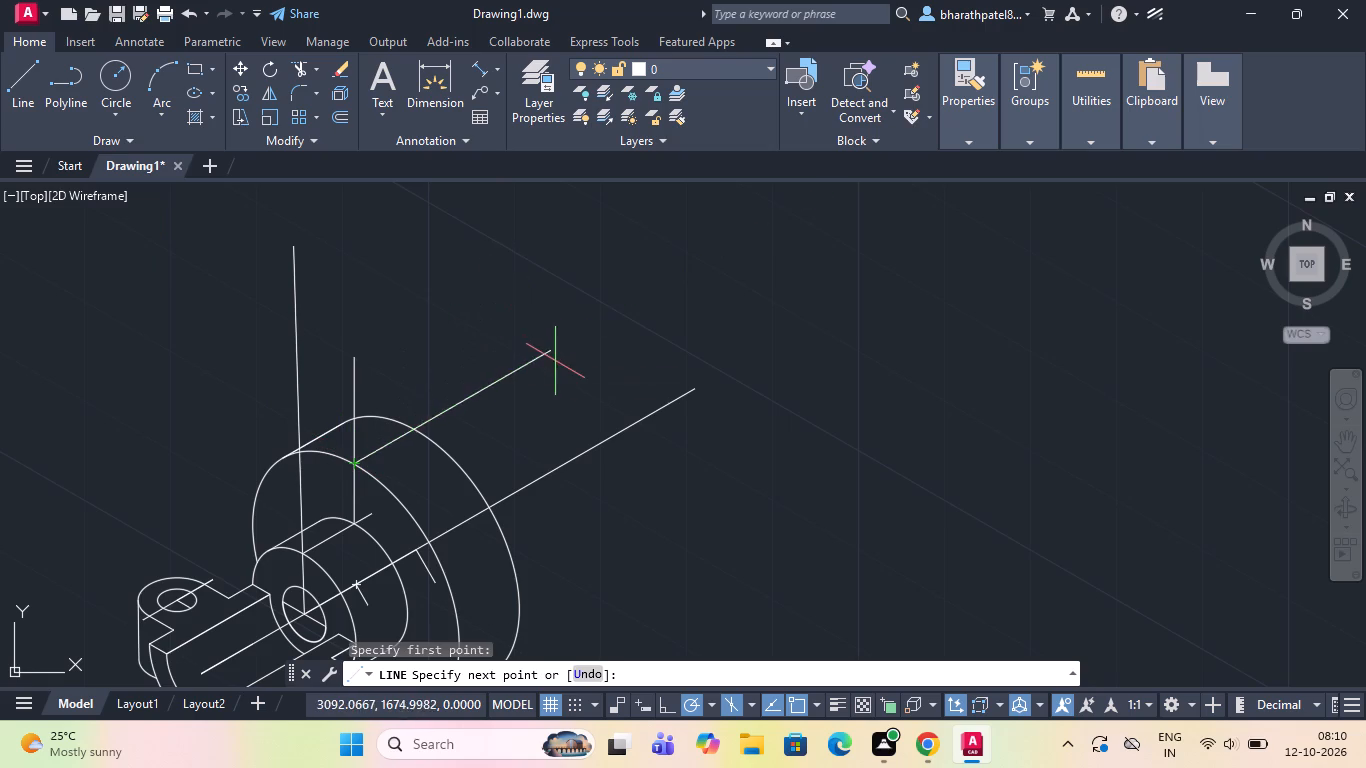
pyautogui.click(550, 347)
pyautogui.press('Escape')
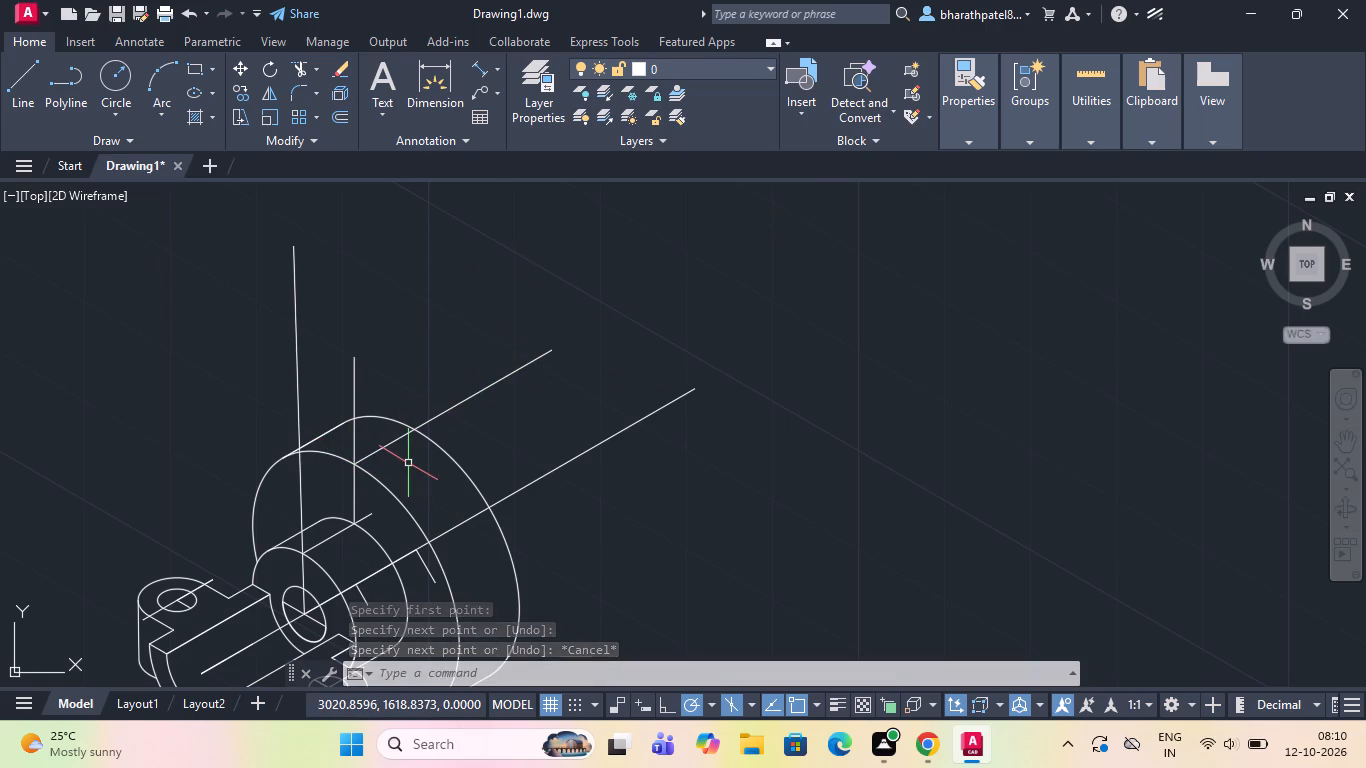
# Delete the tall near-vertical construction line that rises from the bore's centre.
pyautogui.click(302, 65)
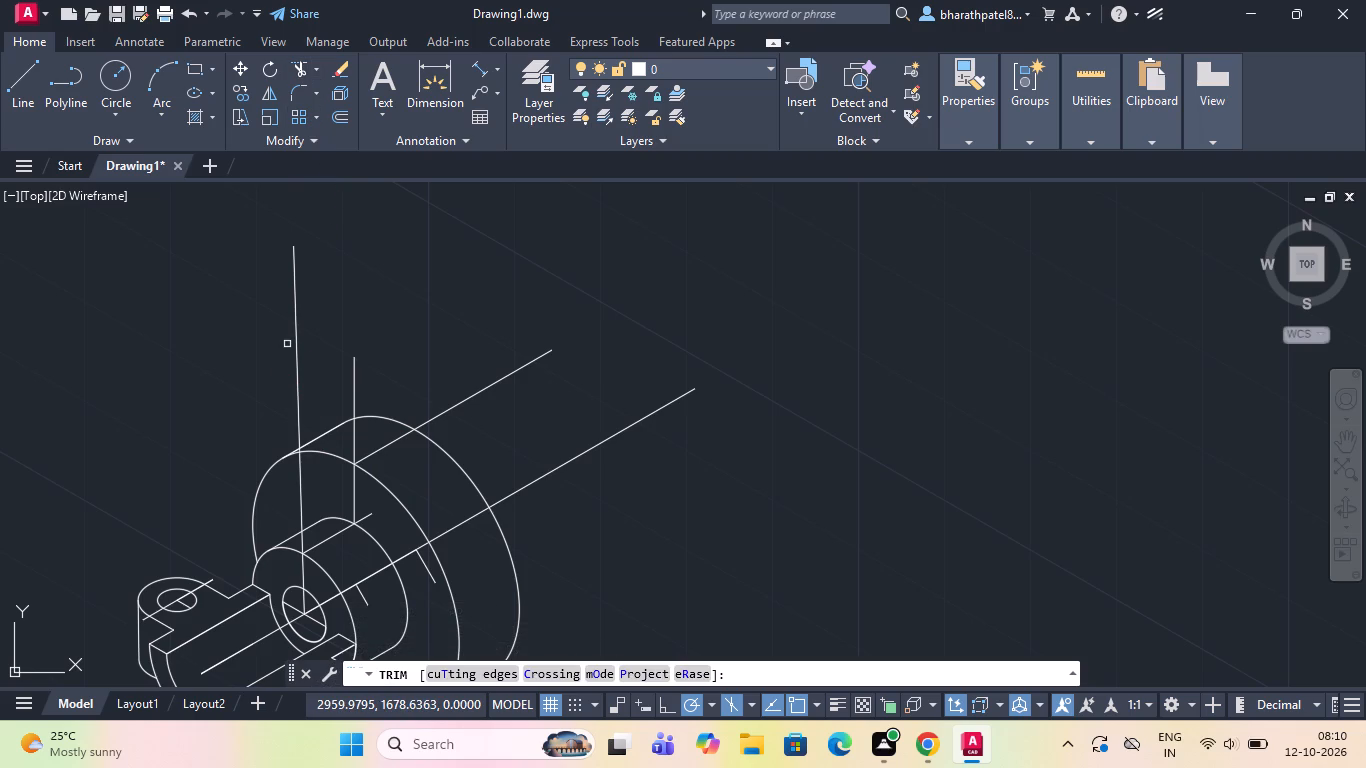
pyautogui.press('Escape')
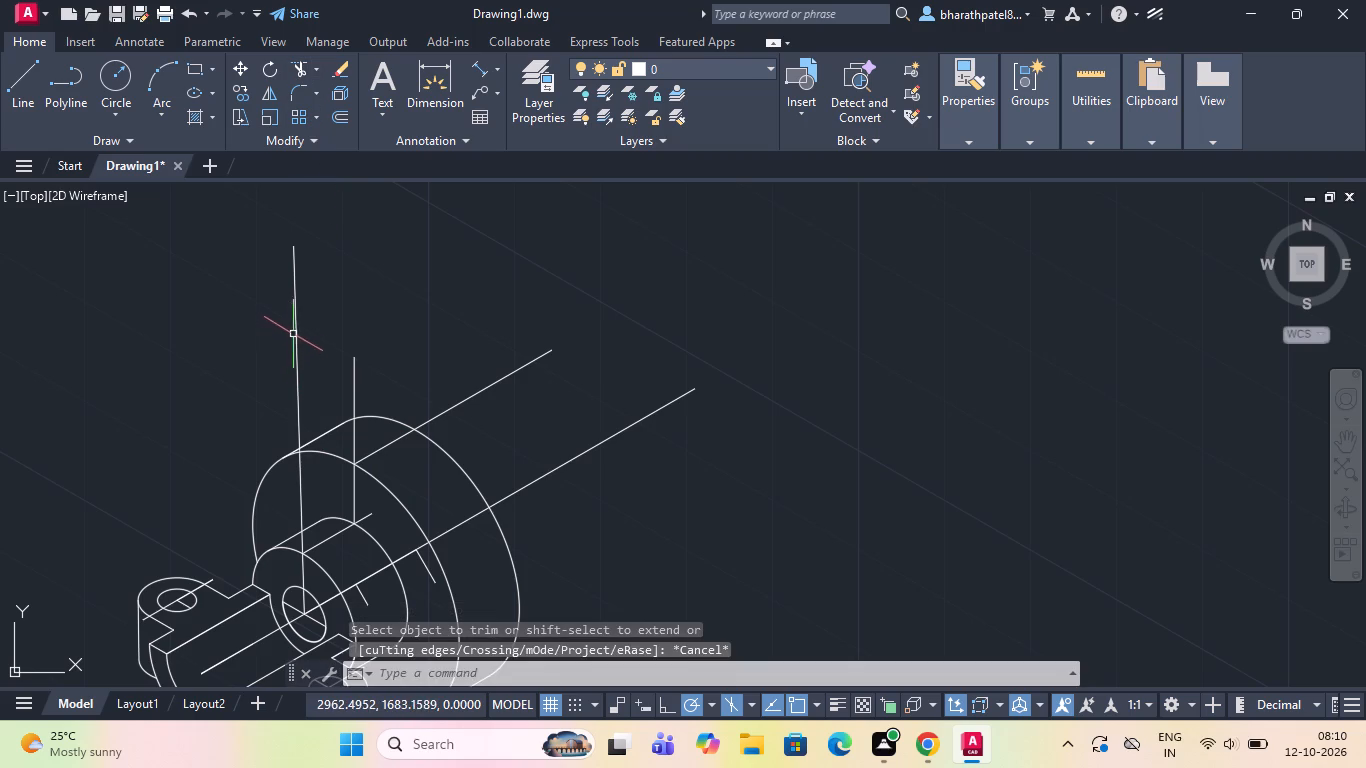
pyautogui.click(296, 331)
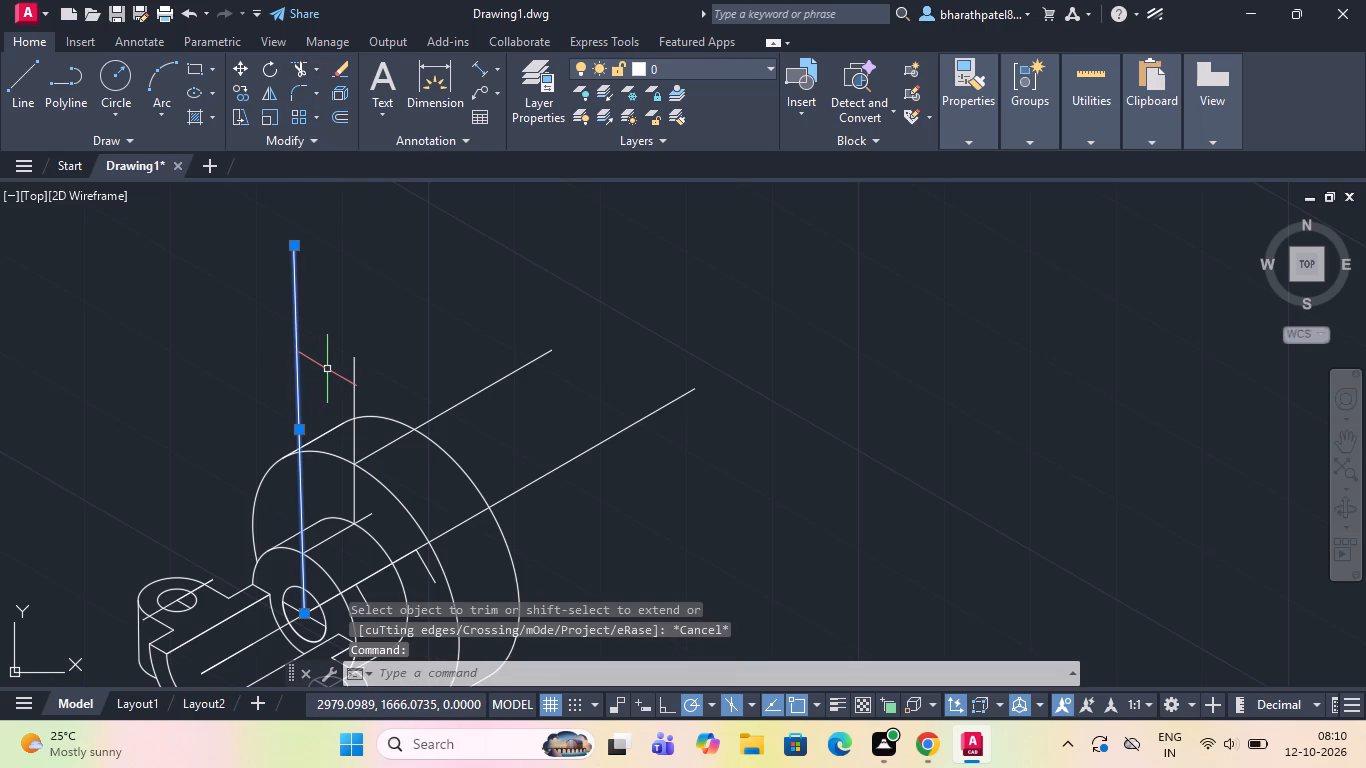
pyautogui.scroll(-2, 317, 387)
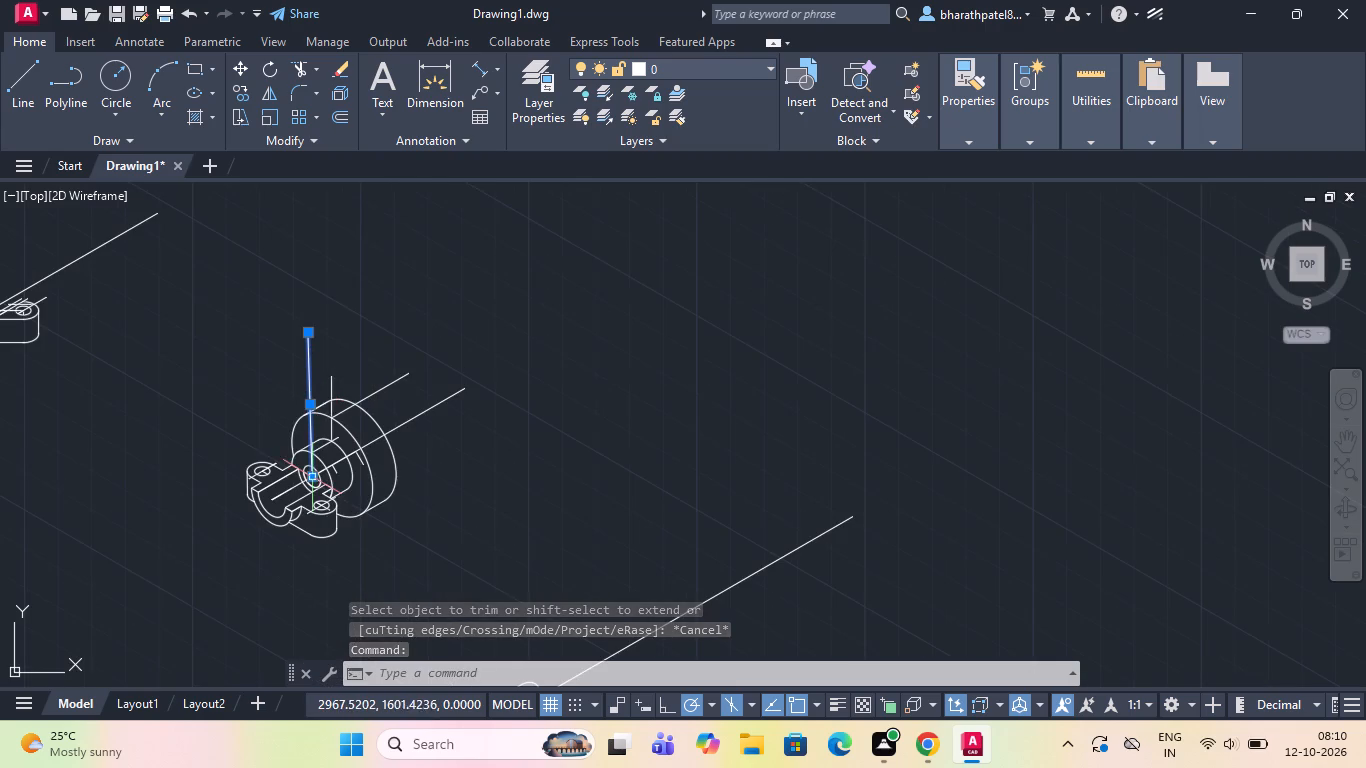
pyautogui.scroll(4, 312, 489)
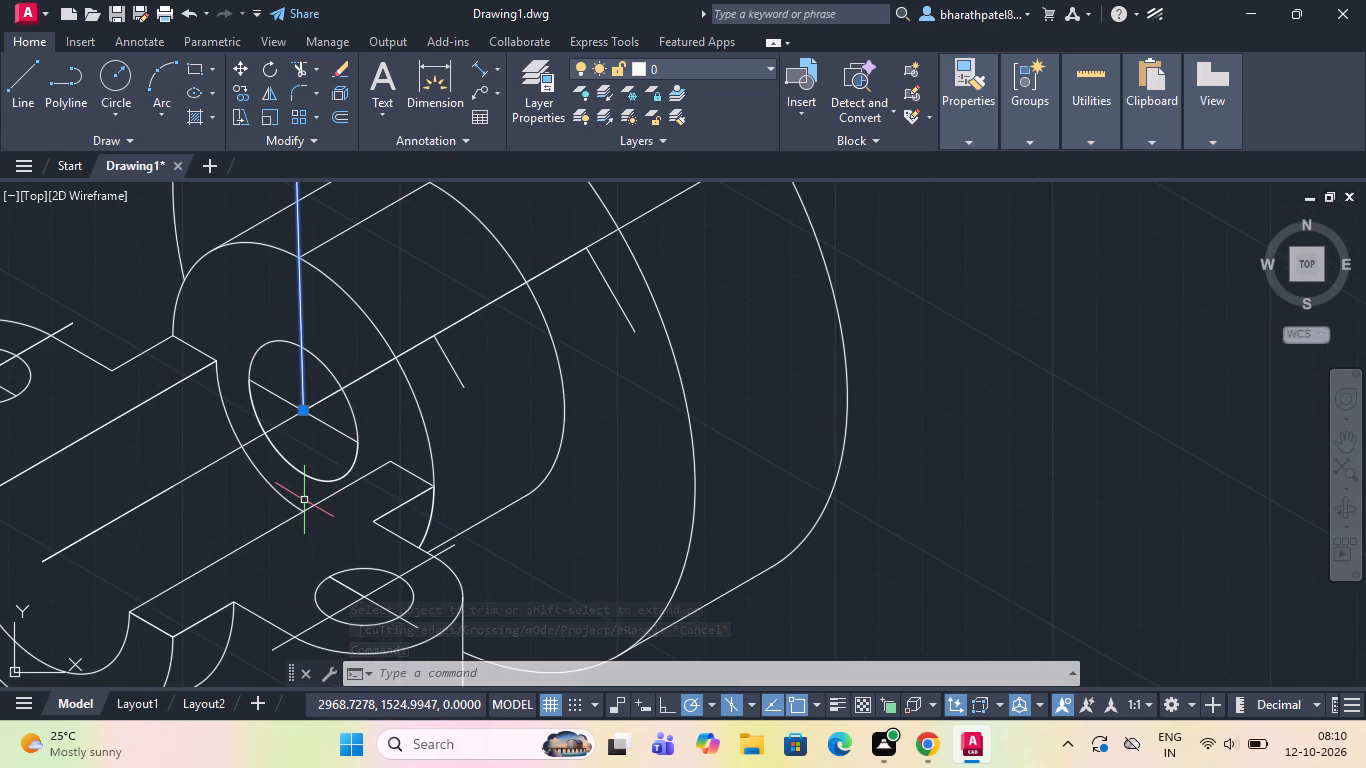
pyautogui.press('Delete')
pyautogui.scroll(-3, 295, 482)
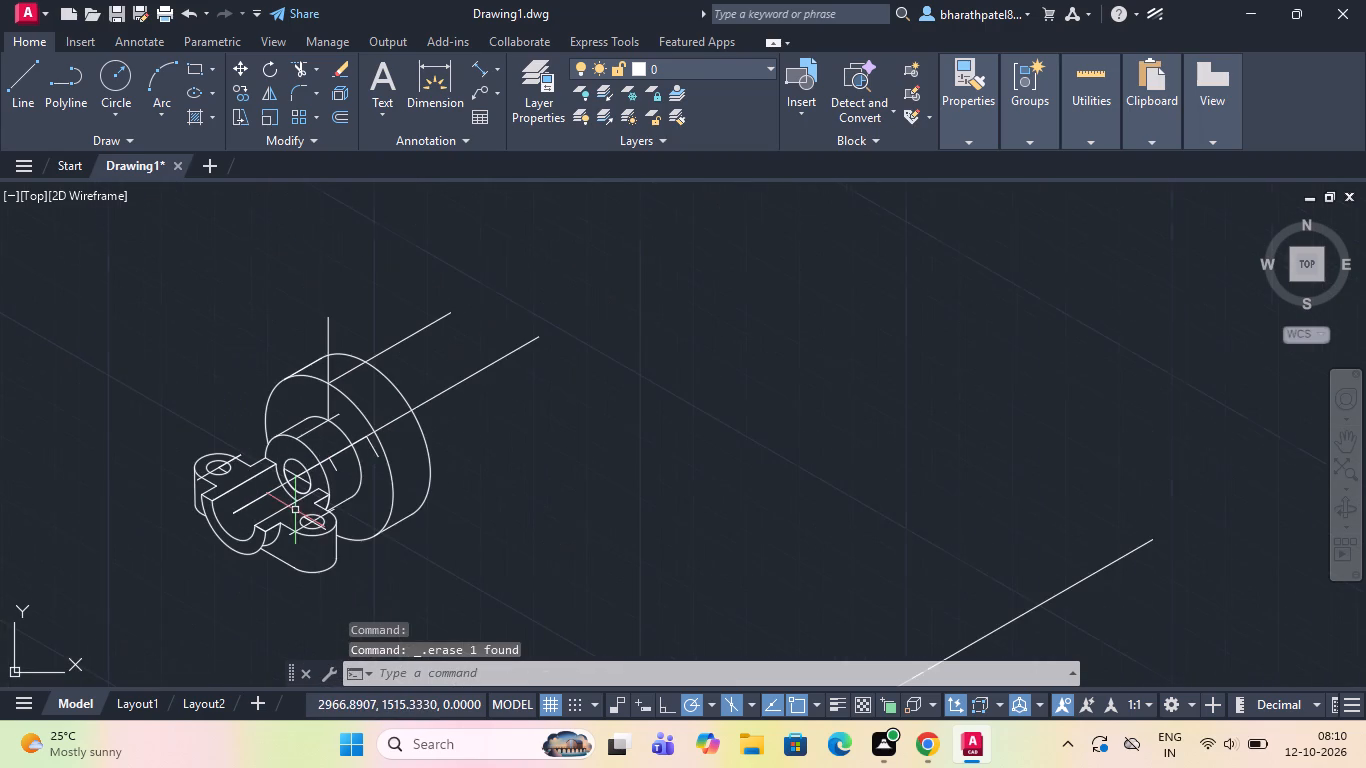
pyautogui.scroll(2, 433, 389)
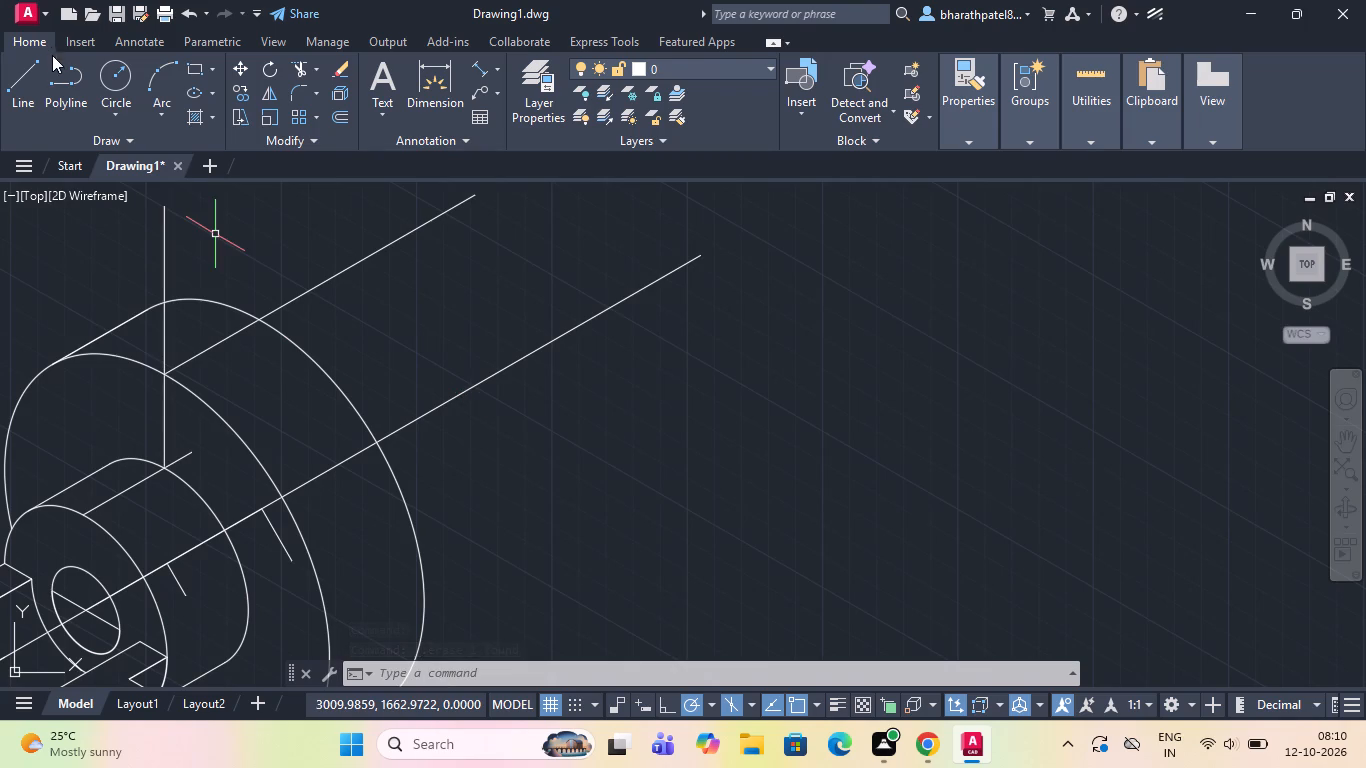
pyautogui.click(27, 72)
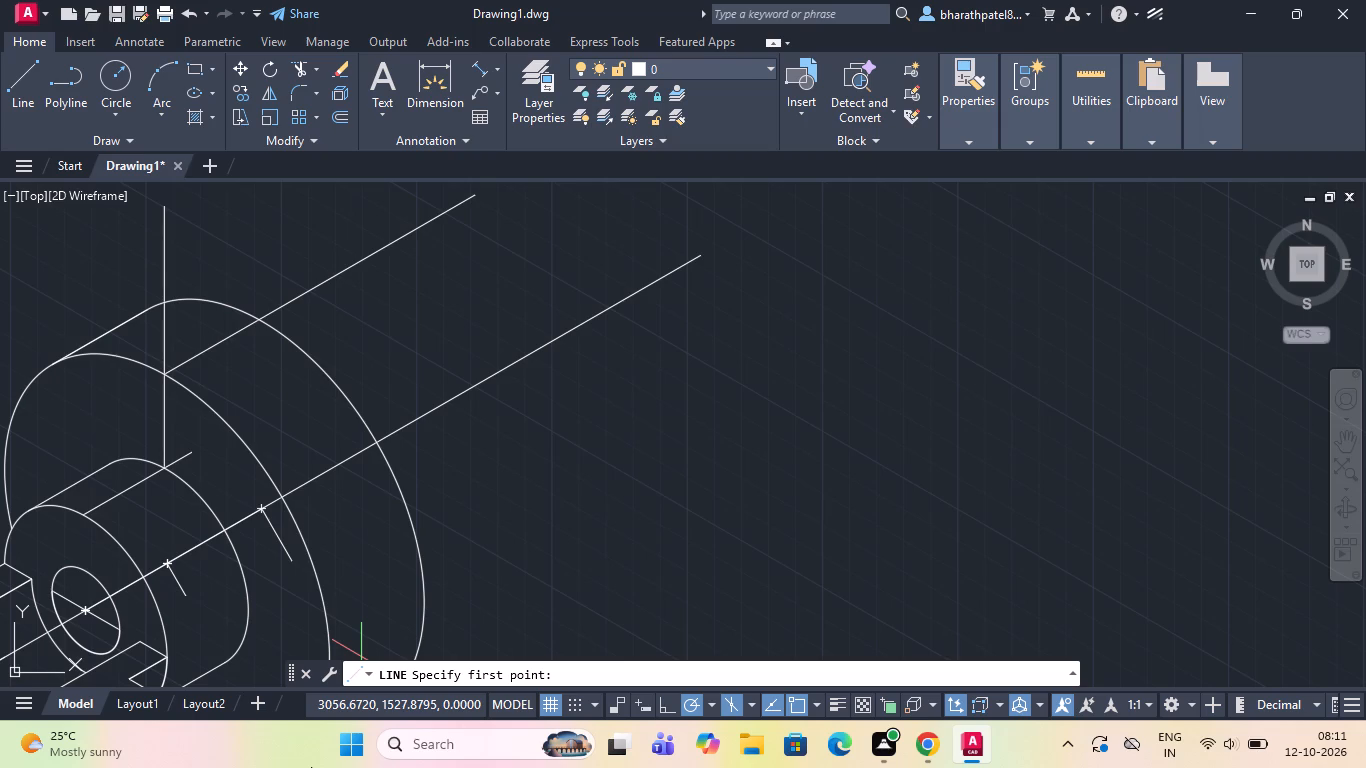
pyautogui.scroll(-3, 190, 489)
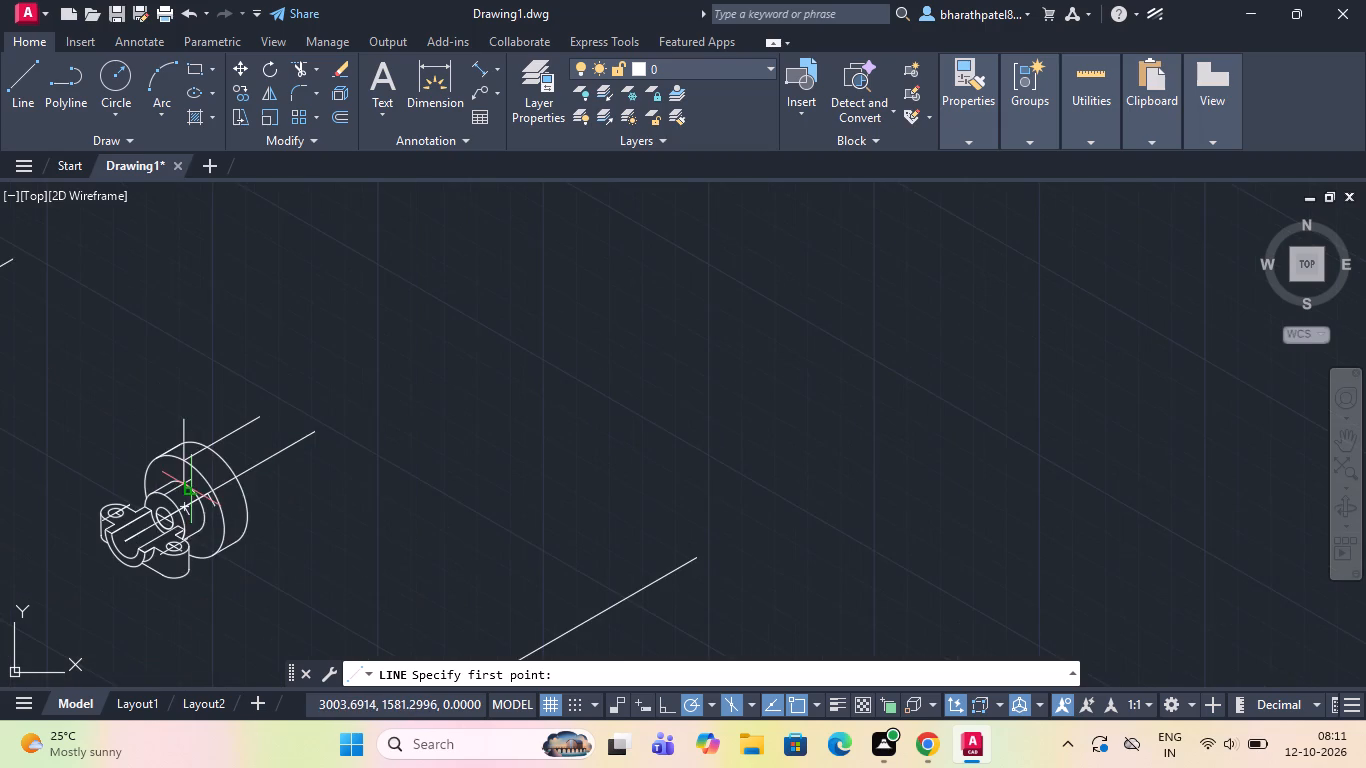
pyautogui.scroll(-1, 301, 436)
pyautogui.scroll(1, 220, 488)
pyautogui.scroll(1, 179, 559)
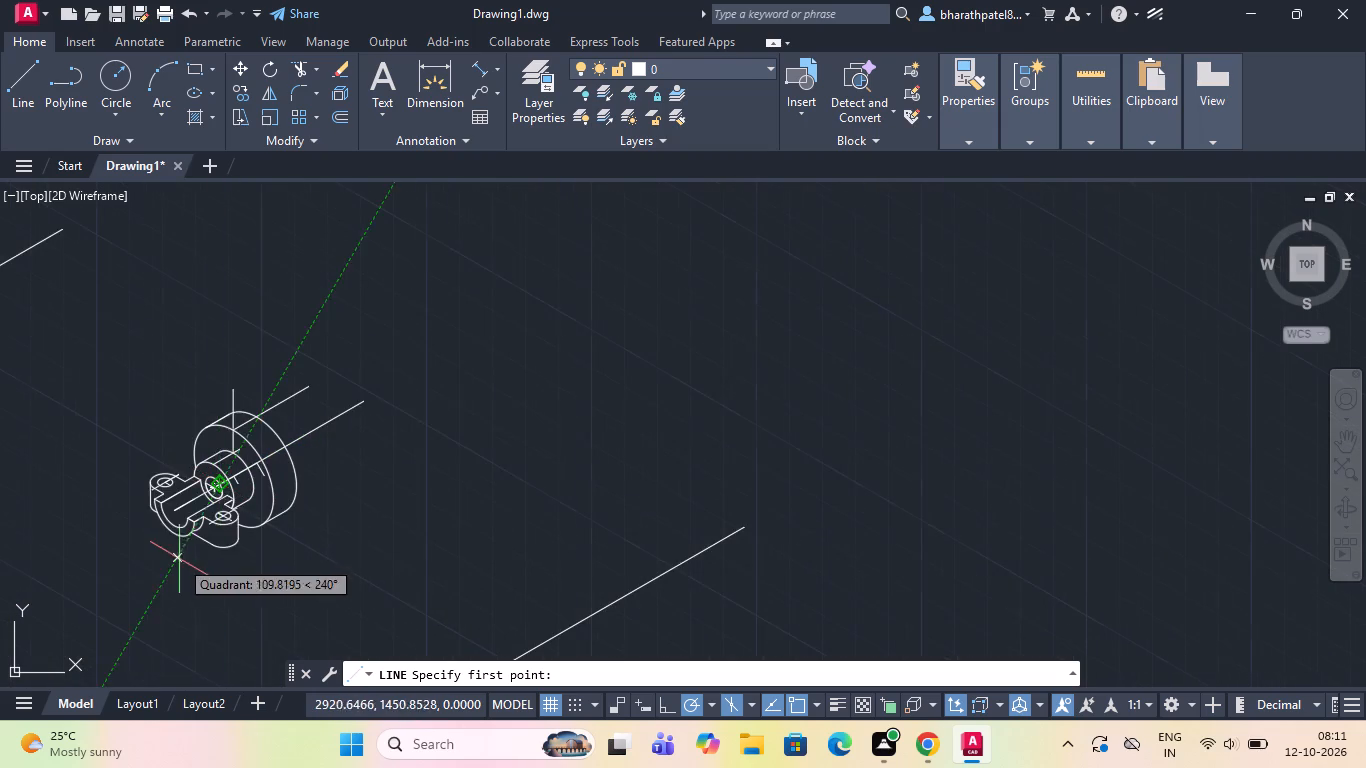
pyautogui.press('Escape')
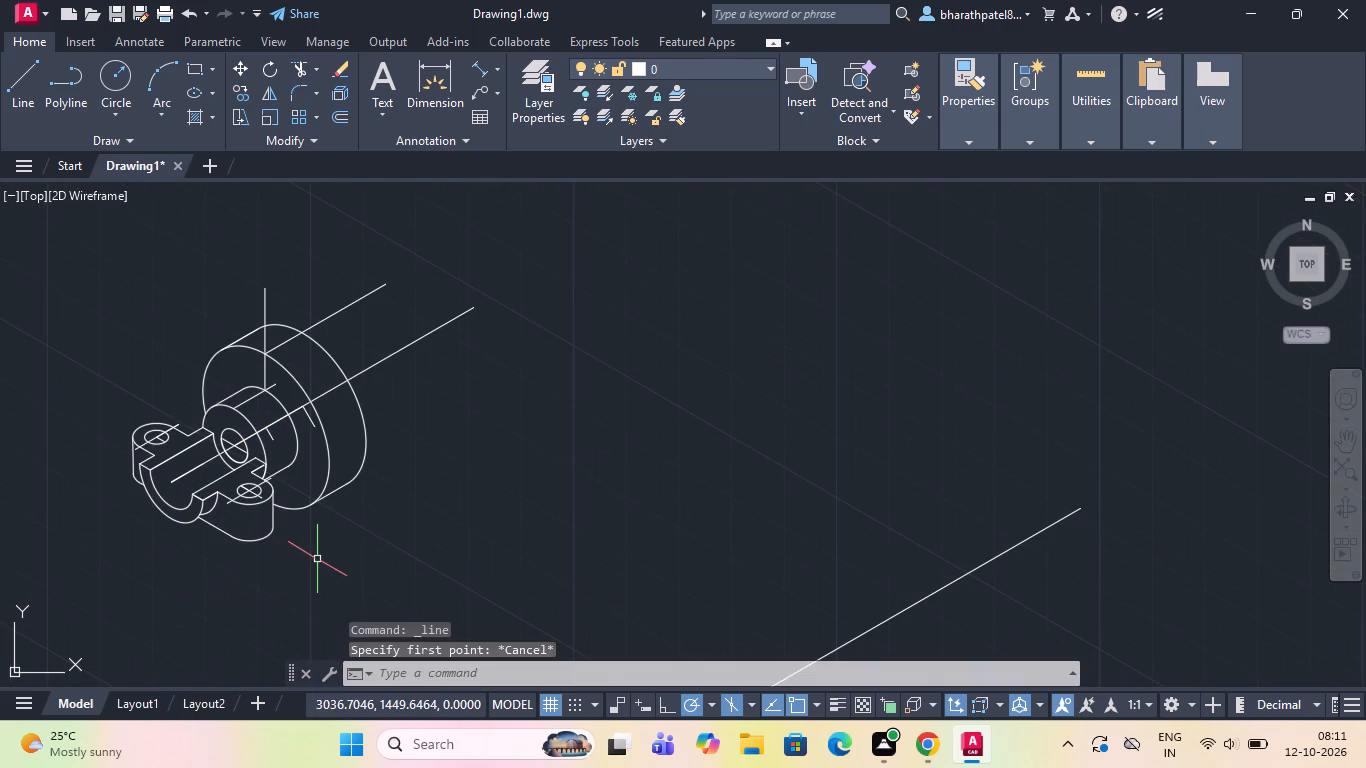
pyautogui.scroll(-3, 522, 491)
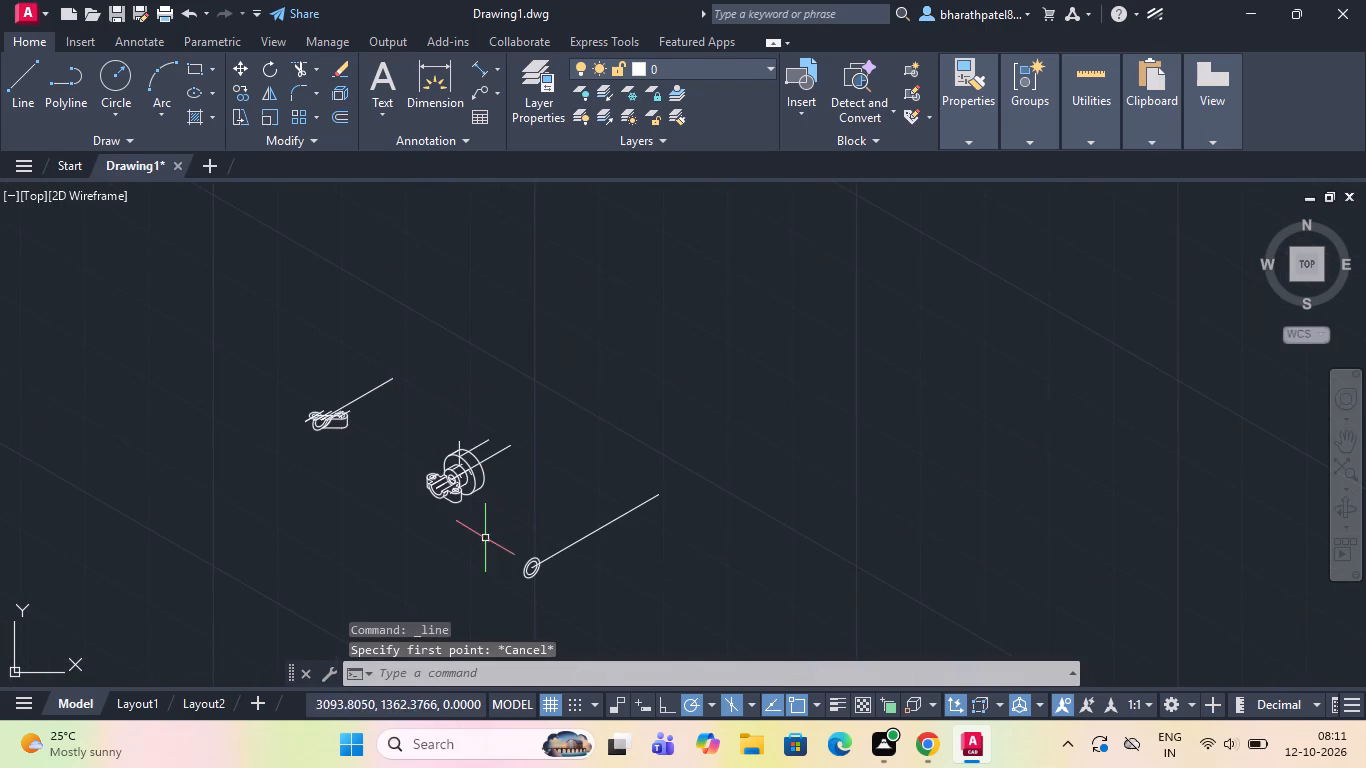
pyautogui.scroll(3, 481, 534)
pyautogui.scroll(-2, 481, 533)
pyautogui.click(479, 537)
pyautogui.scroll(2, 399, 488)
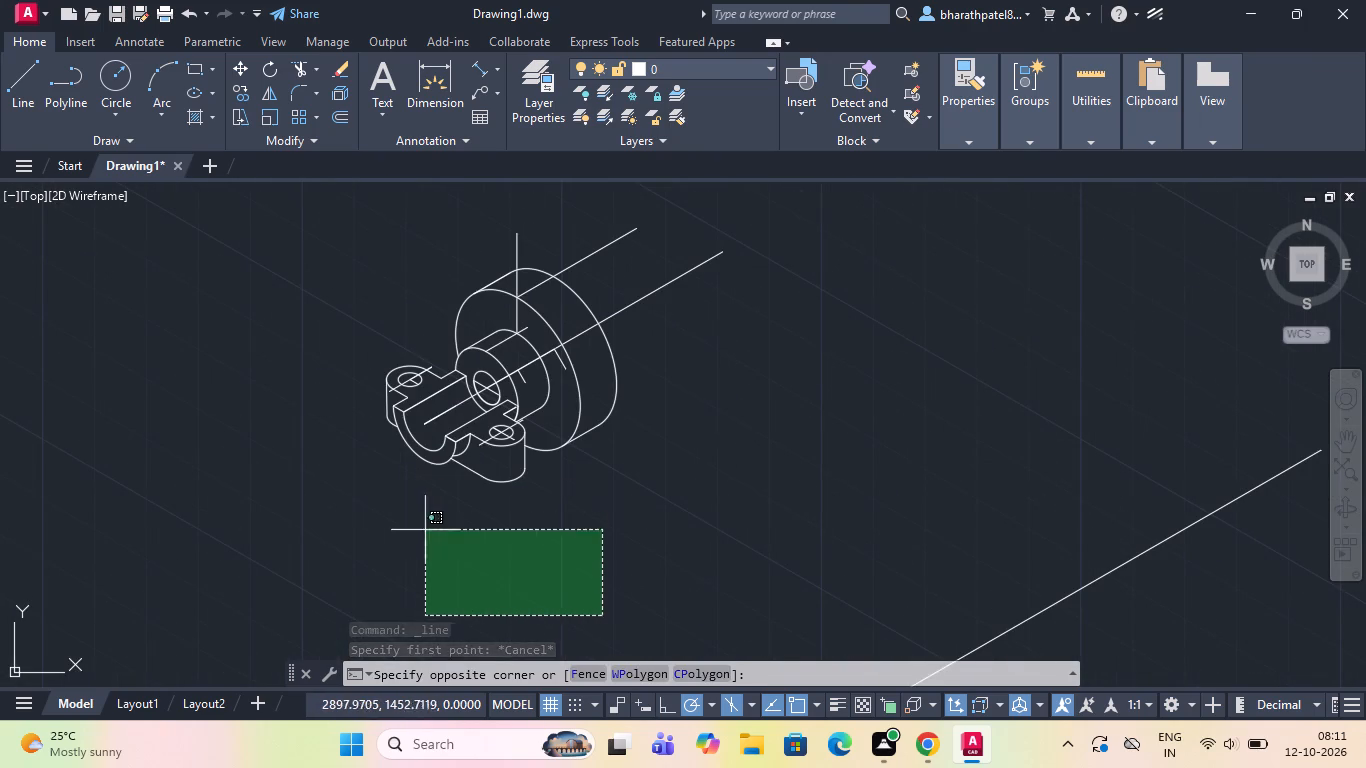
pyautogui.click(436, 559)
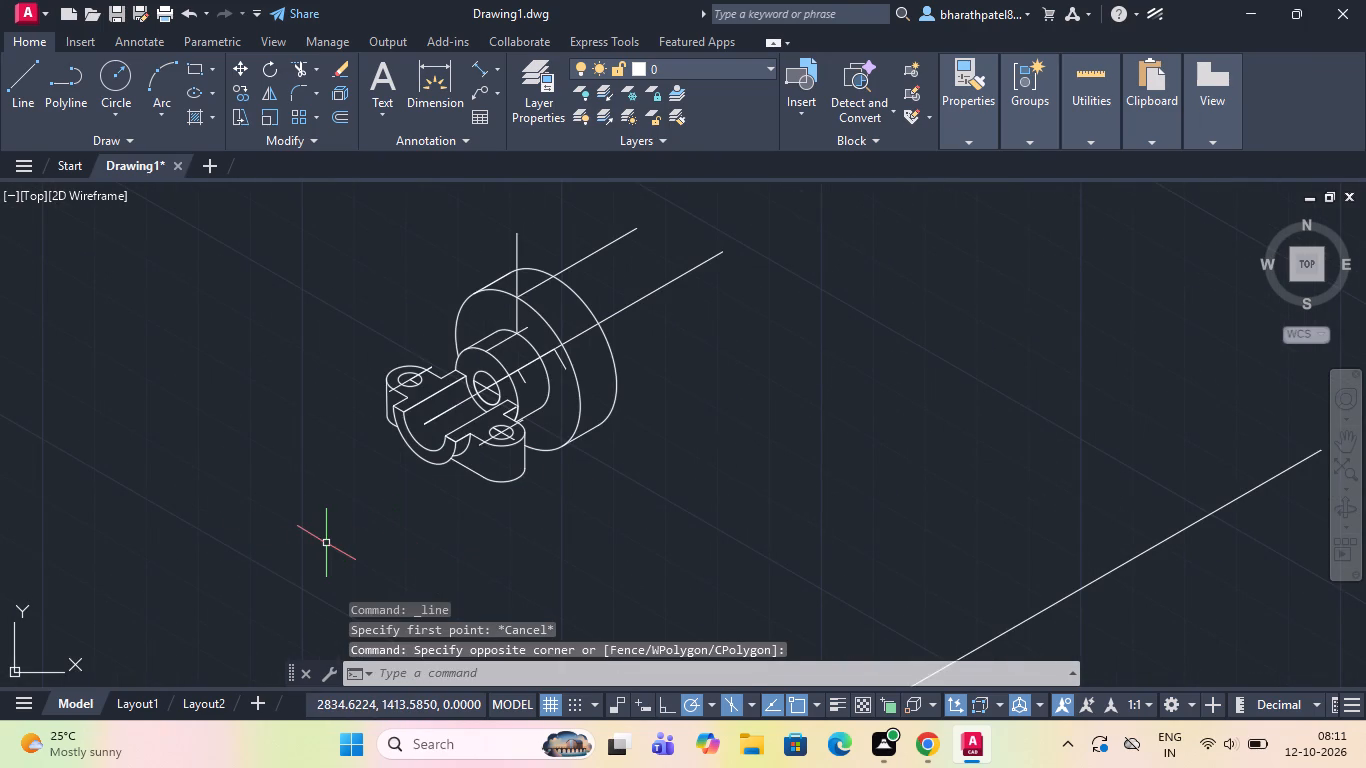
# Draw an isocircle of diameter 100 concentric with the flange's front circle, centred where the short slanted line meets the axis.
pyautogui.write('ell')
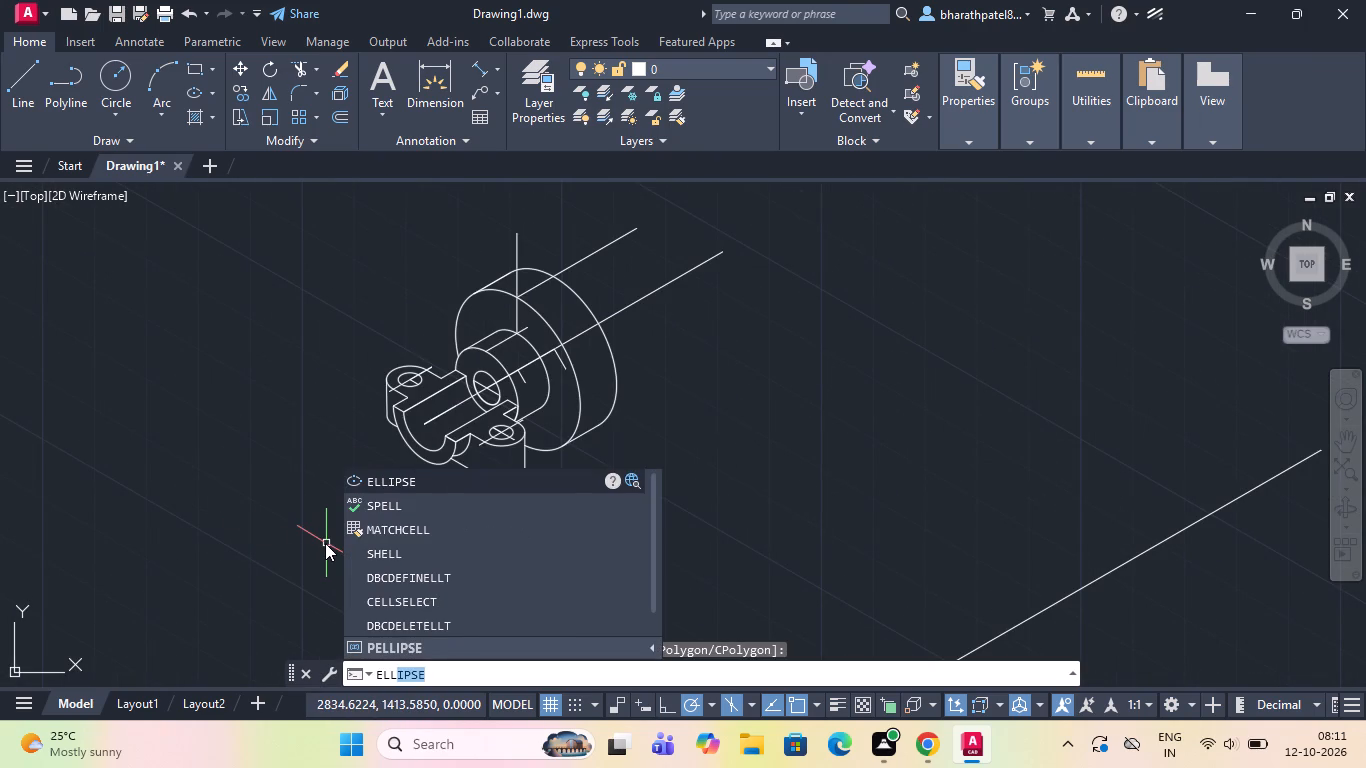
pyautogui.press('Return')
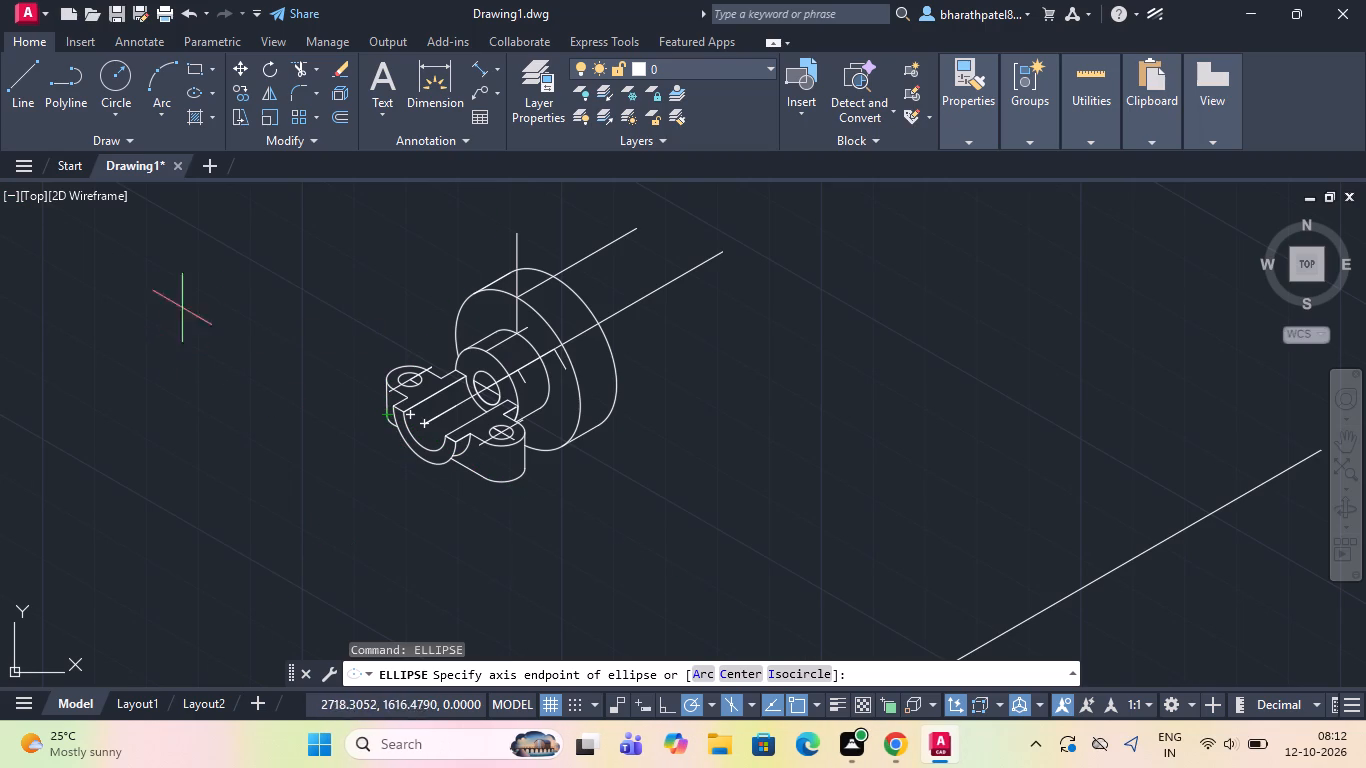
pyautogui.click(819, 670)
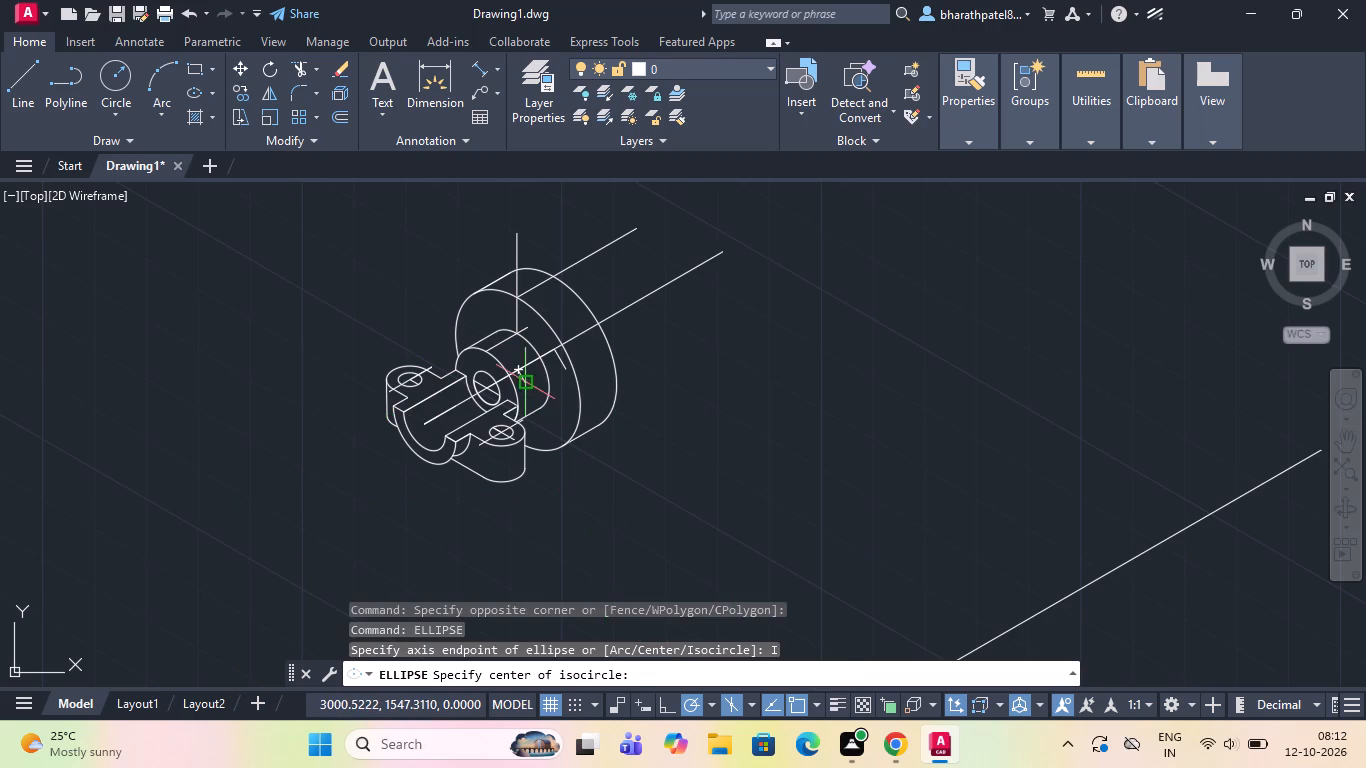
pyautogui.scroll(2, 526, 384)
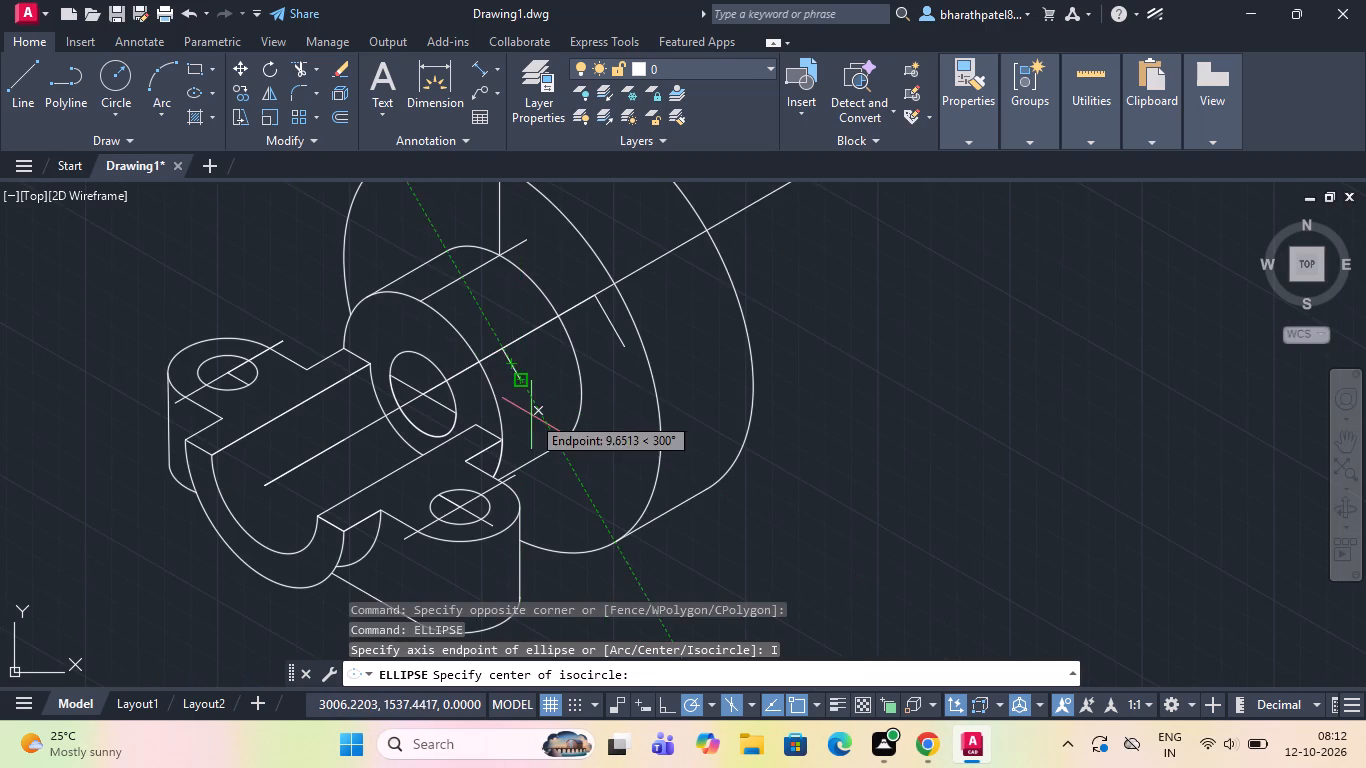
pyautogui.scroll(-1, 531, 415)
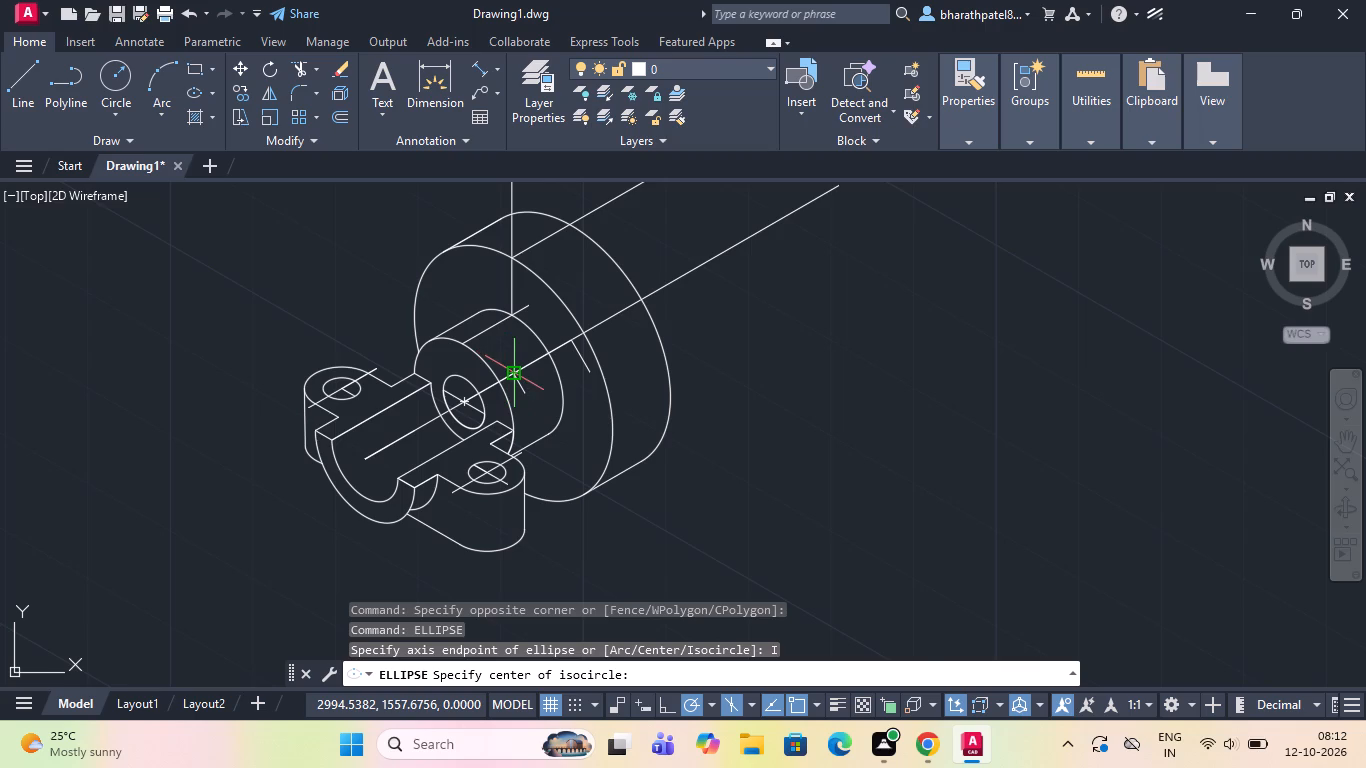
pyautogui.scroll(3, 507, 369)
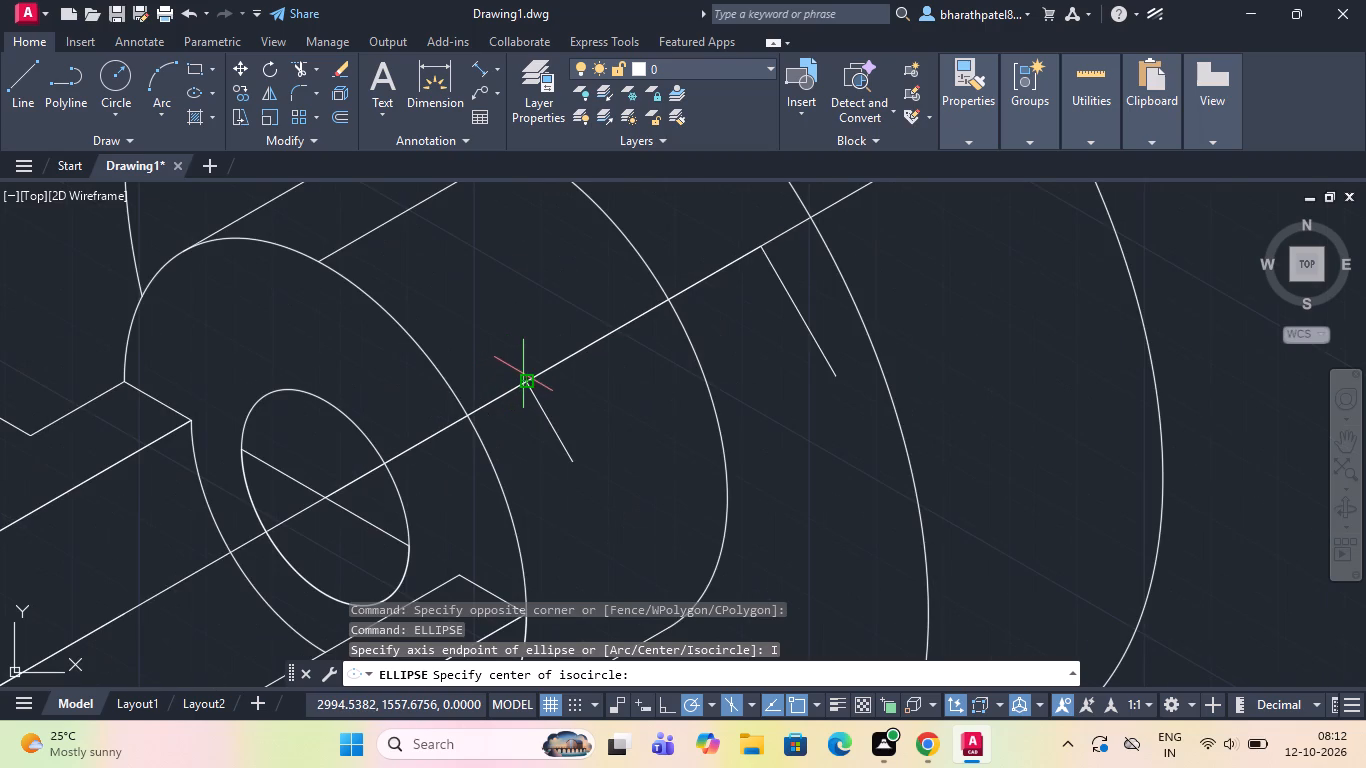
pyautogui.click(530, 383)
pyautogui.scroll(-4, 530, 382)
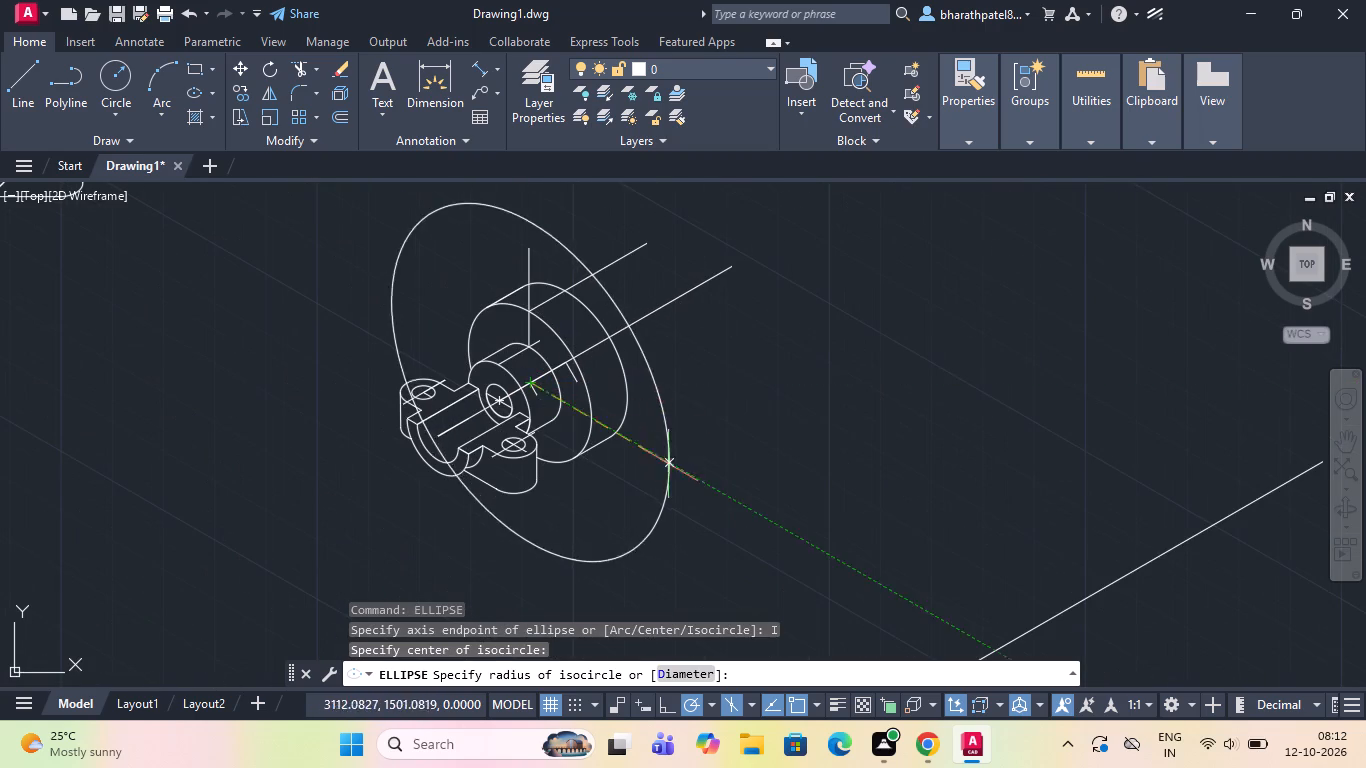
pyautogui.click(693, 674)
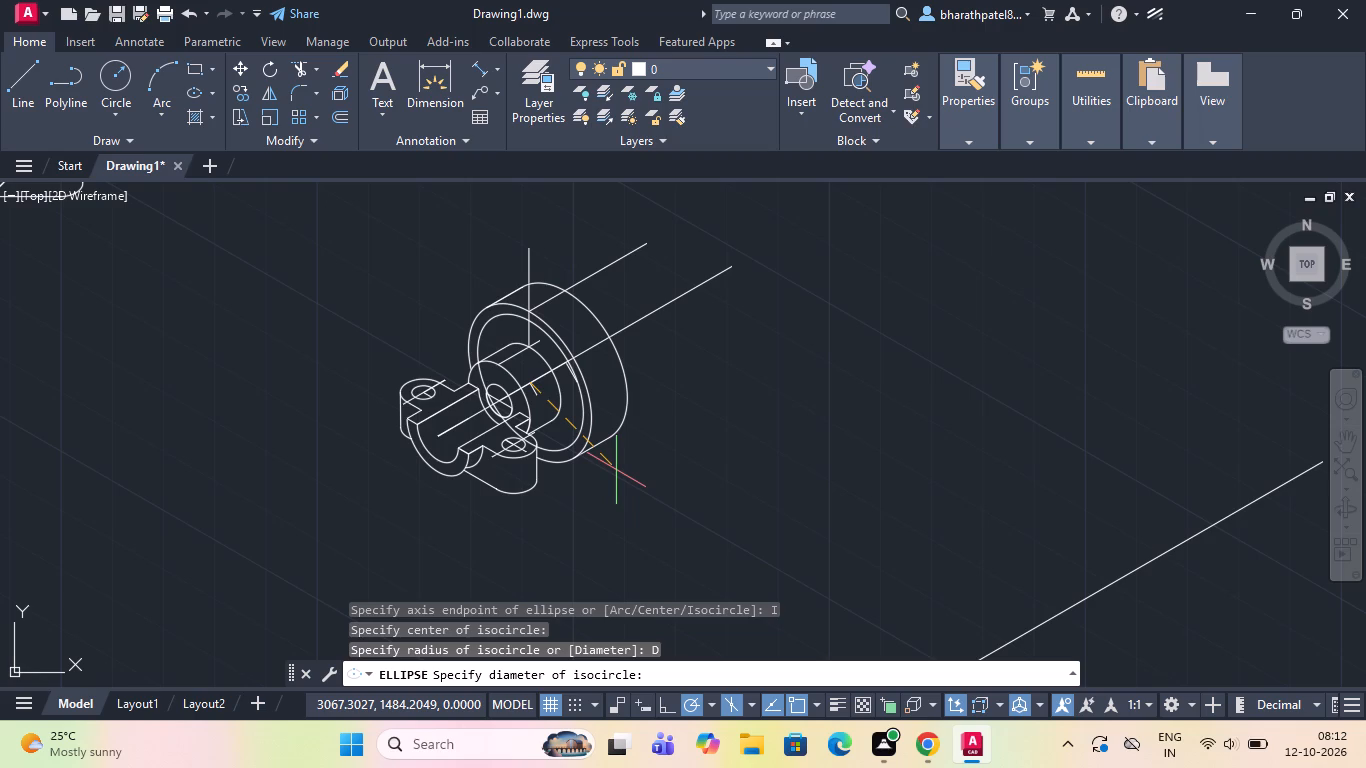
pyautogui.write('100')
pyautogui.press('Return')
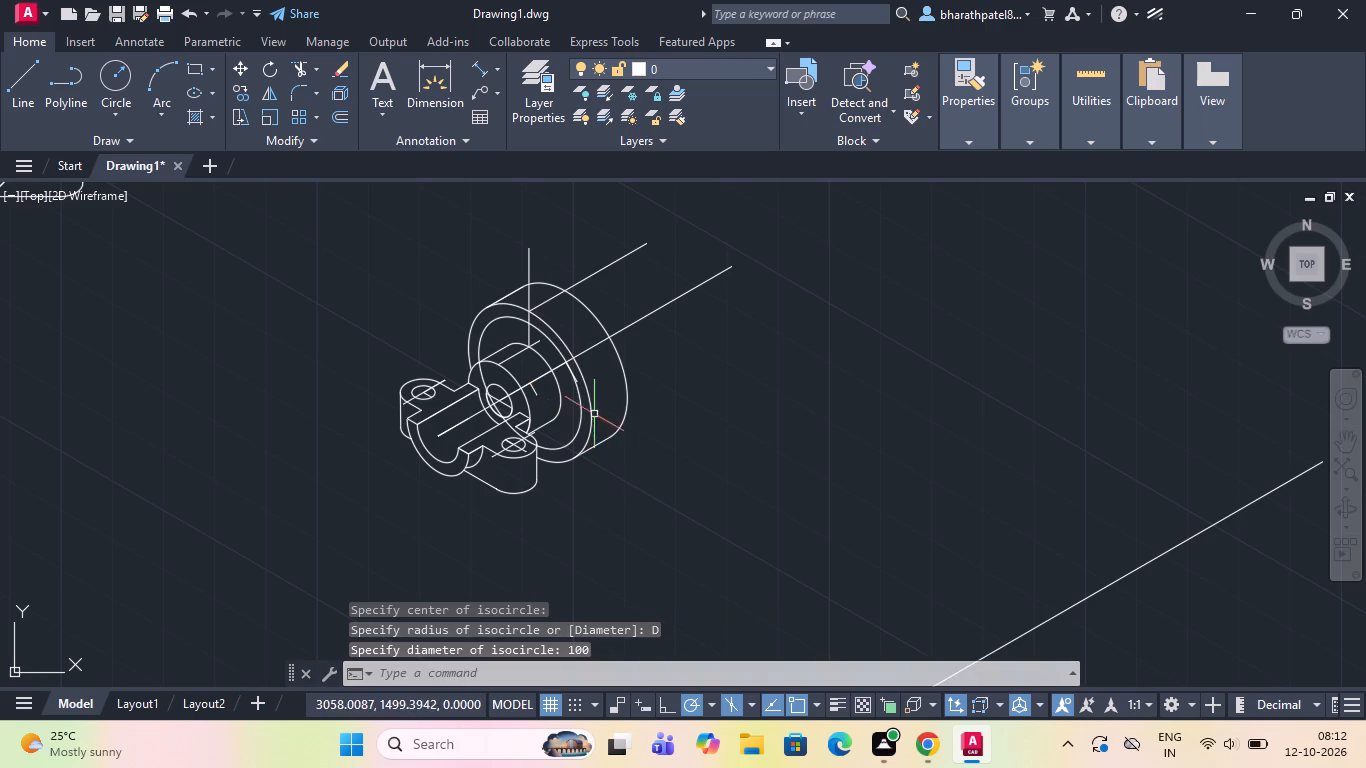
# Draw a line about 129 units long at 330° from the 100-diameter isocircle's centre, extending past the flange's outer edge.
pyautogui.scroll(3, 591, 387)
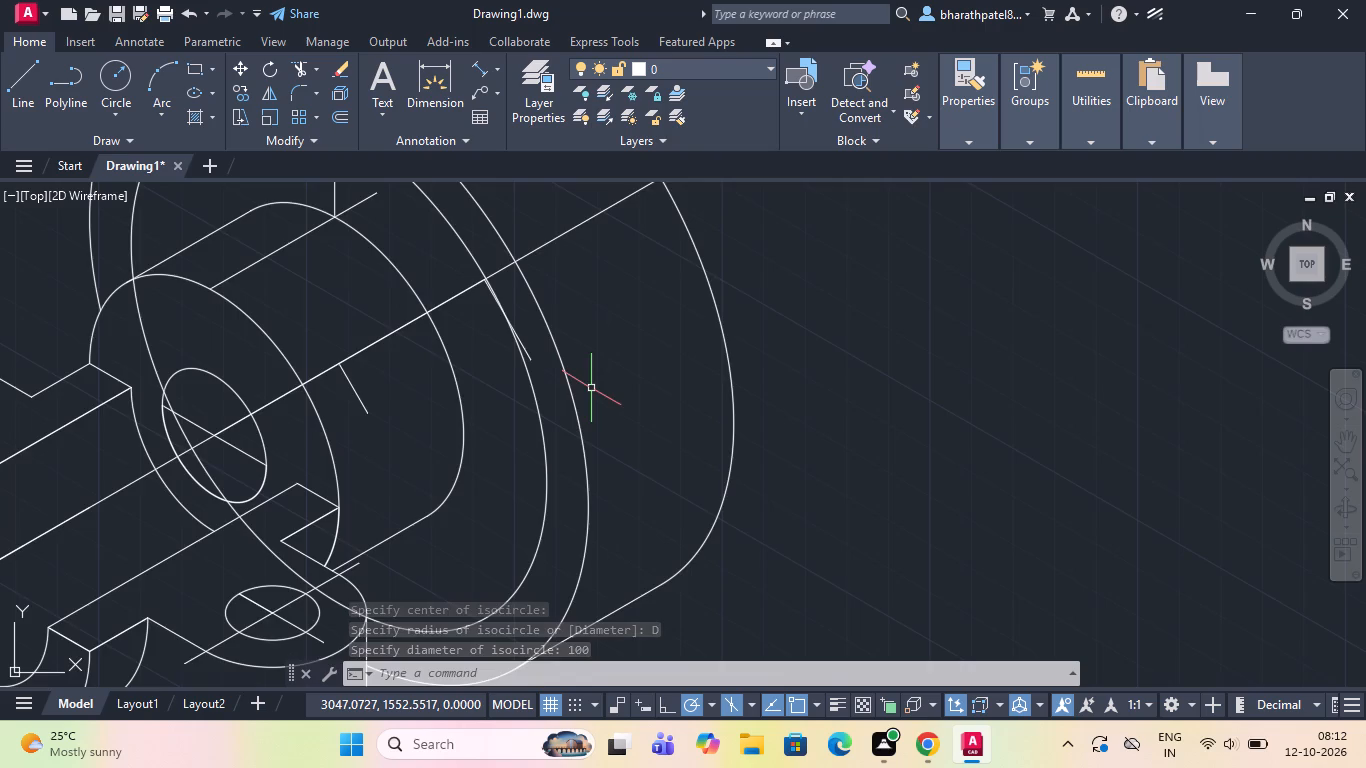
pyautogui.scroll(-1, 591, 388)
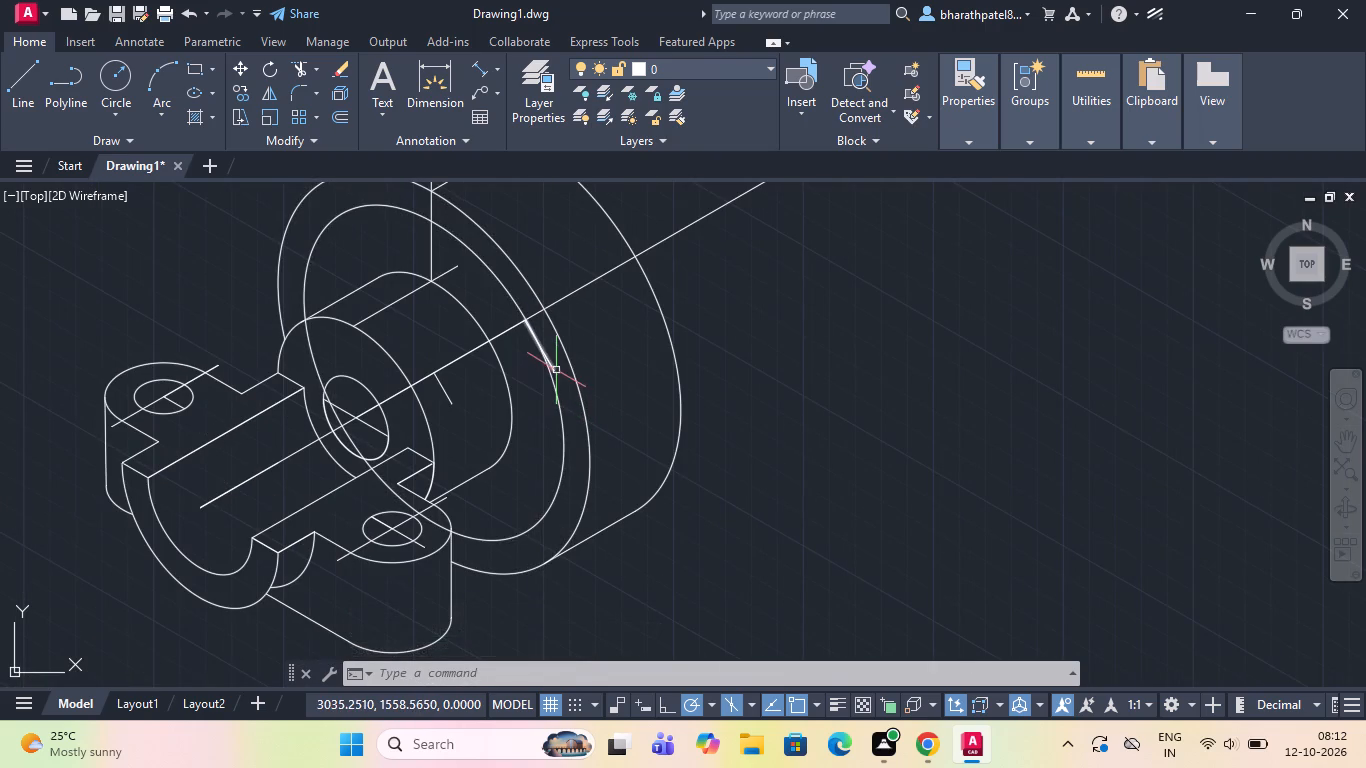
pyautogui.scroll(2, 556, 370)
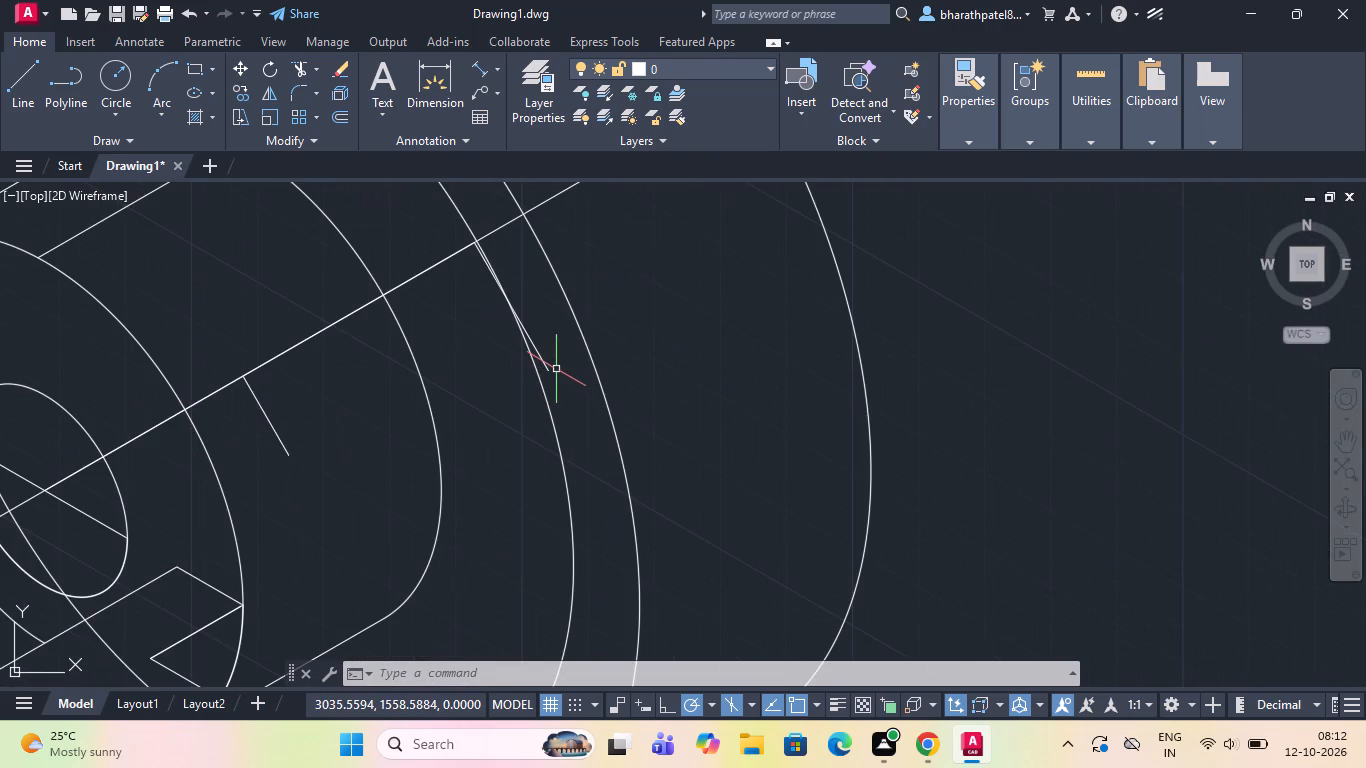
pyautogui.scroll(-2, 556, 369)
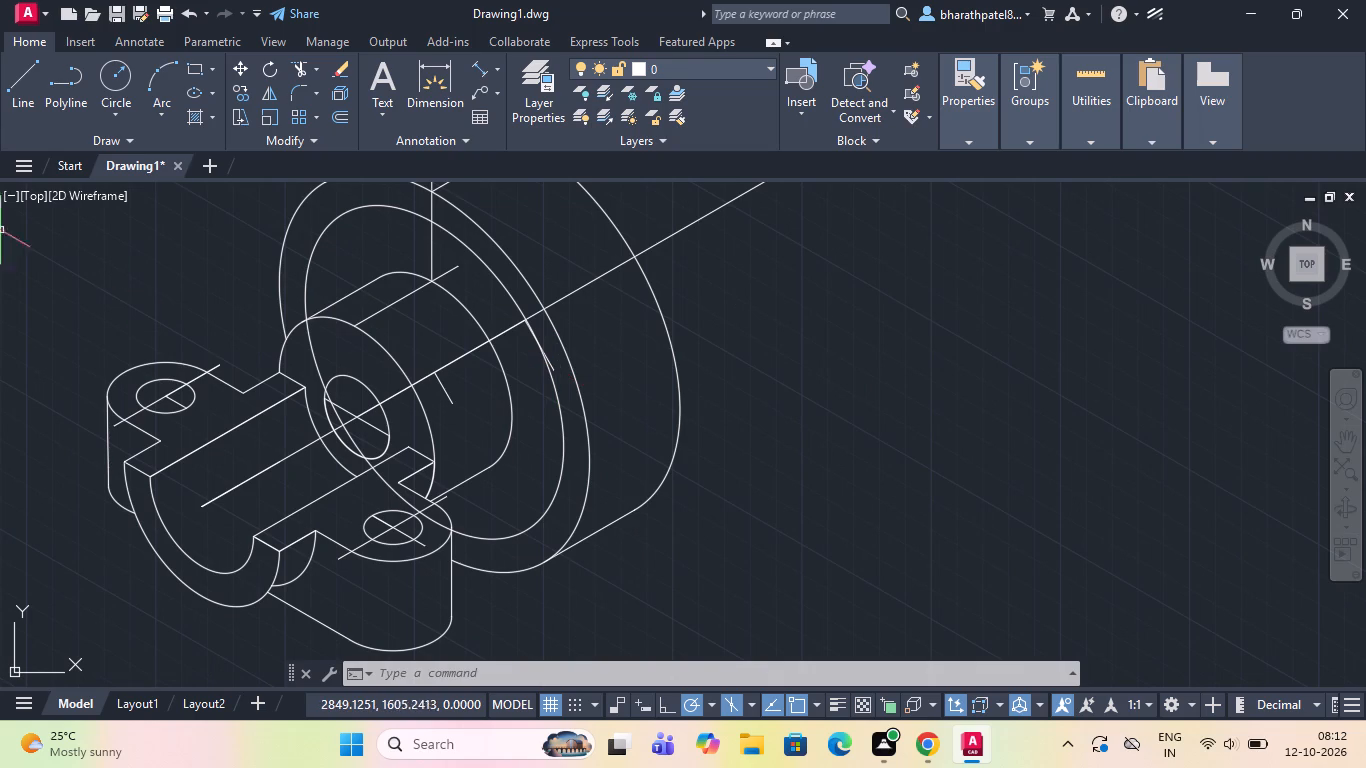
pyautogui.click(10, 85)
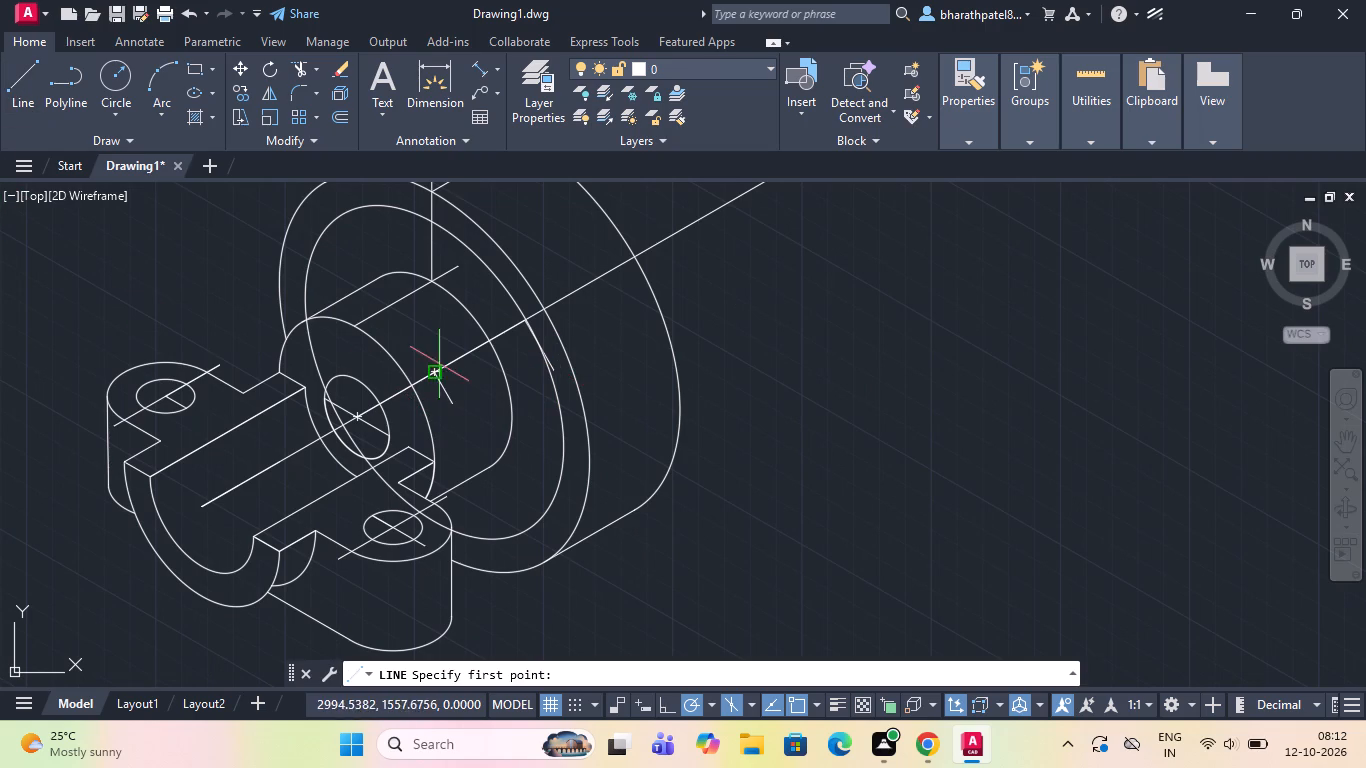
pyautogui.click(432, 372)
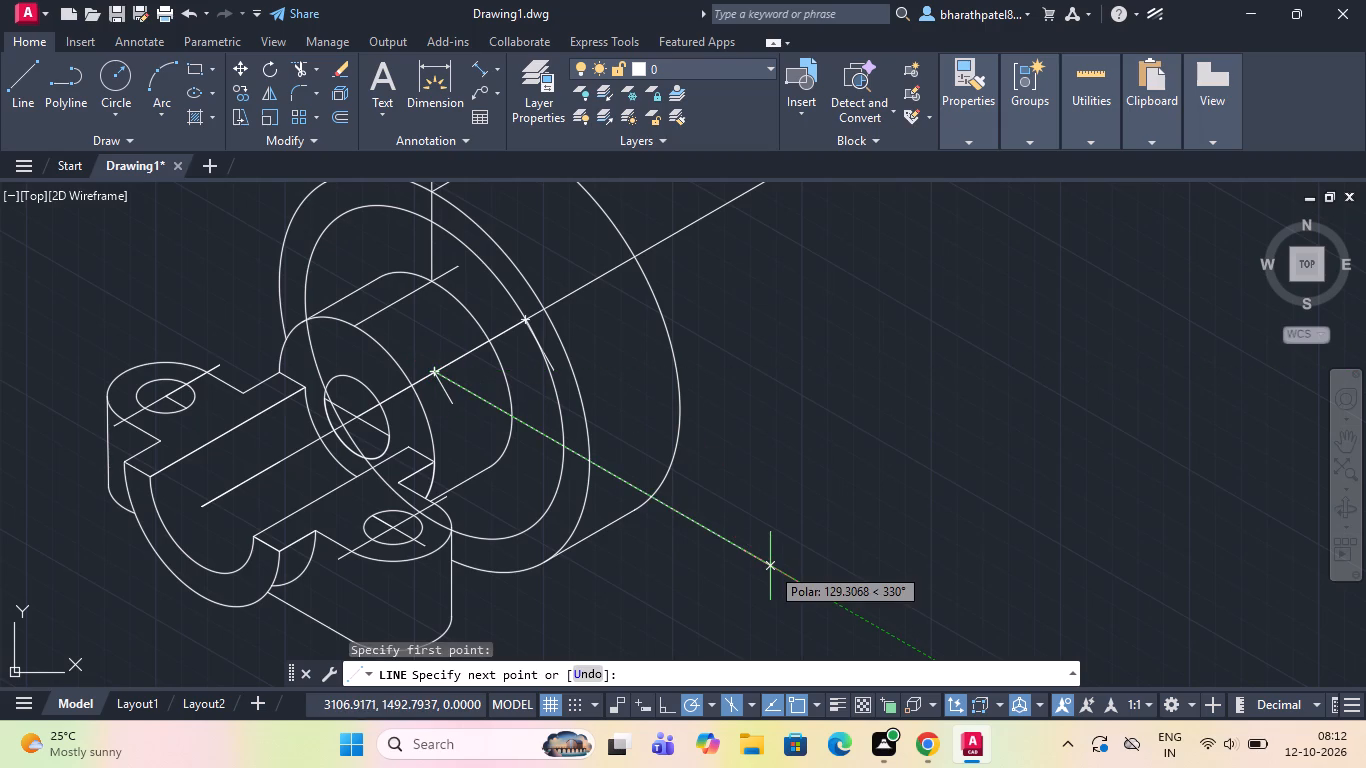
pyautogui.click(771, 566)
pyautogui.press('Escape')
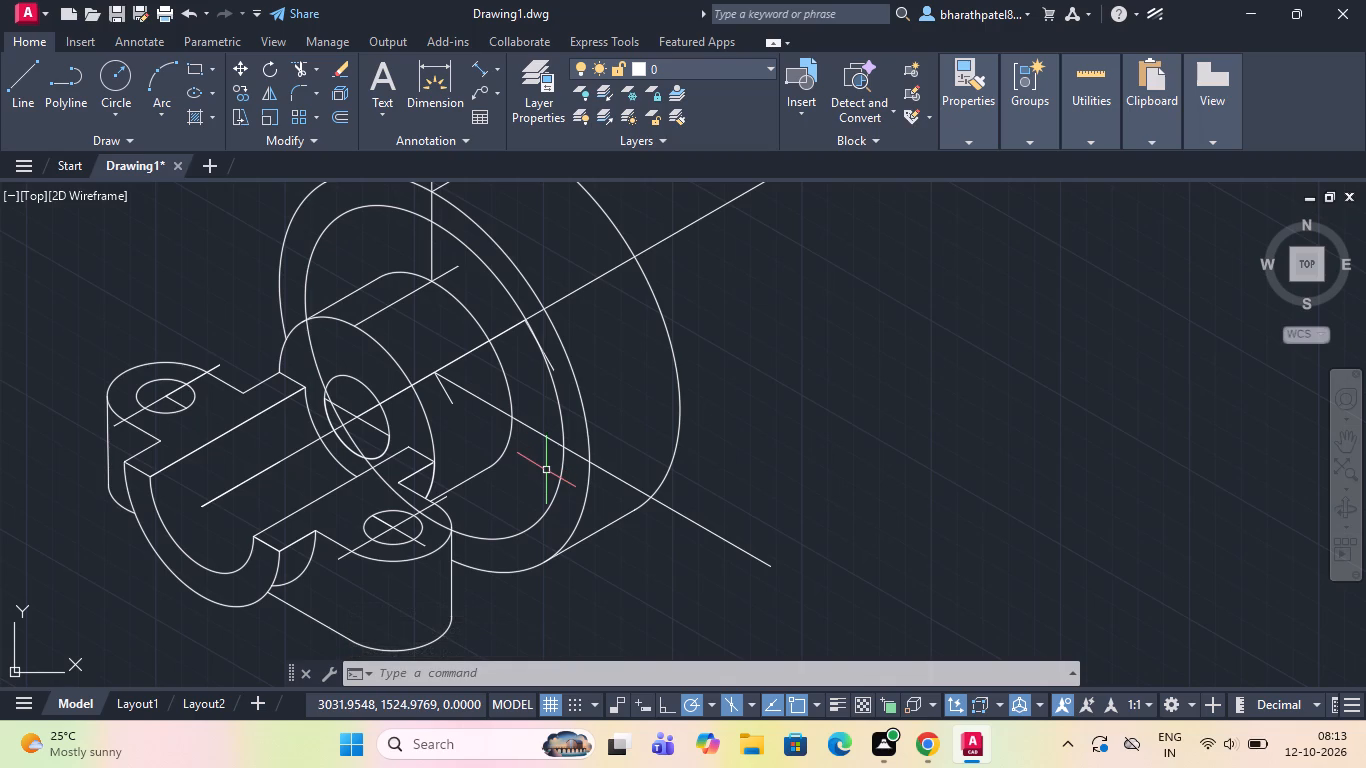
pyautogui.press('Escape')
# Draw an isocircle of diameter 10 centred where the 330° line crosses the 100-diameter isocircle.
pyautogui.write('ell')
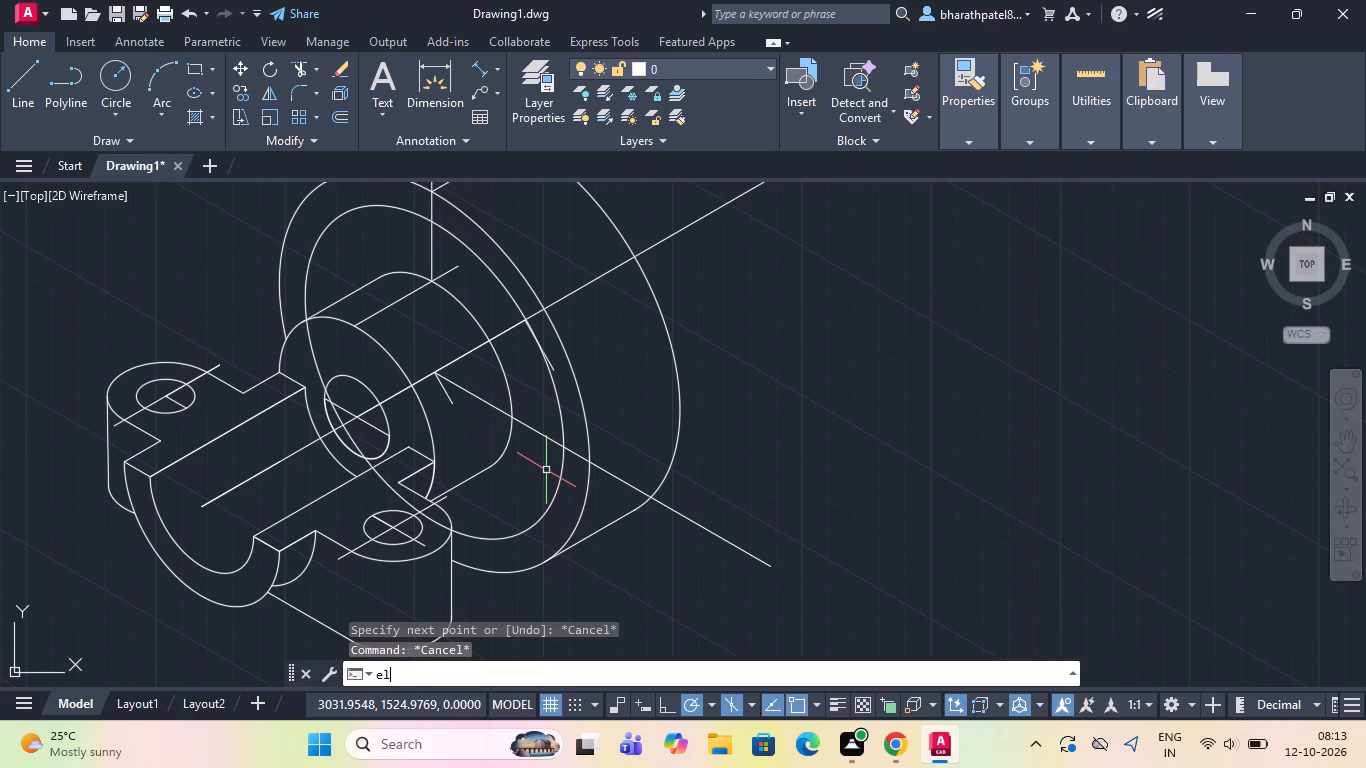
pyautogui.press('Return')
pyautogui.click(801, 667)
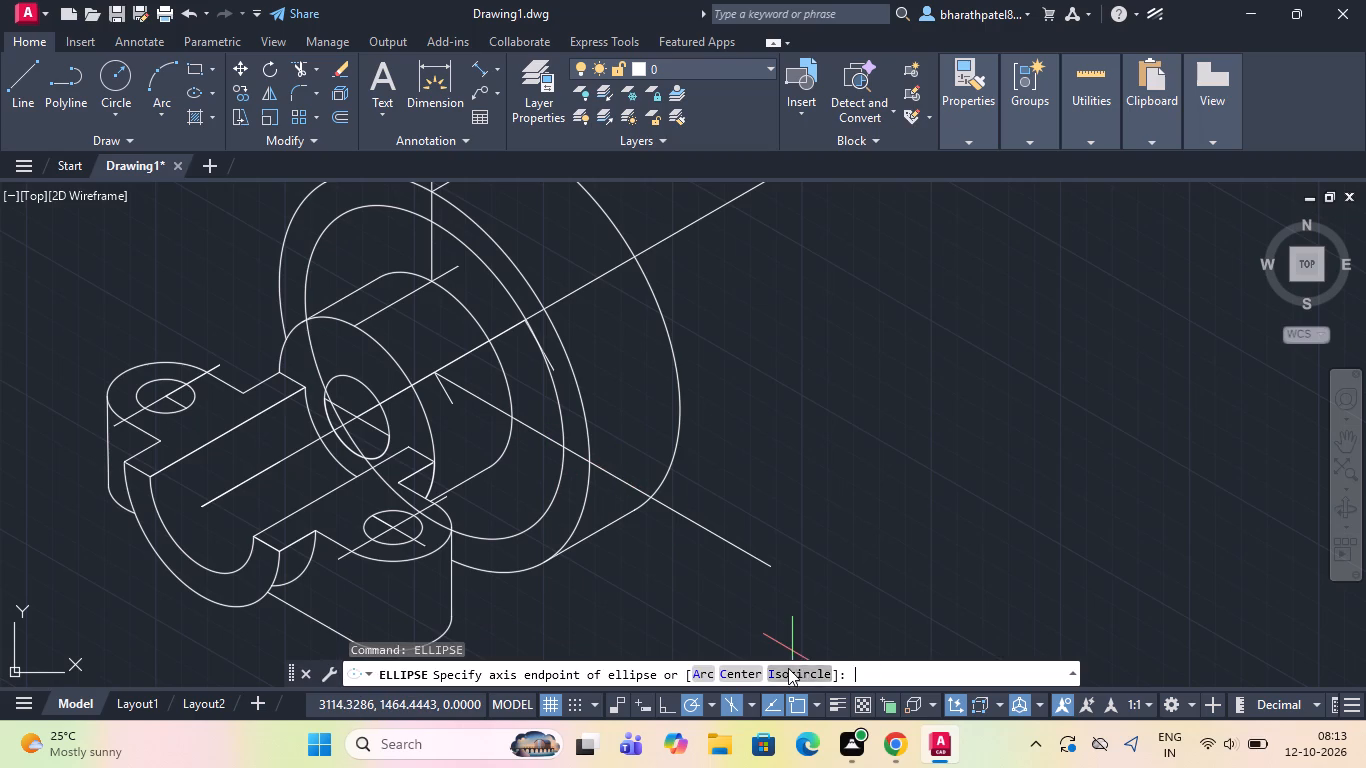
pyautogui.scroll(3, 559, 470)
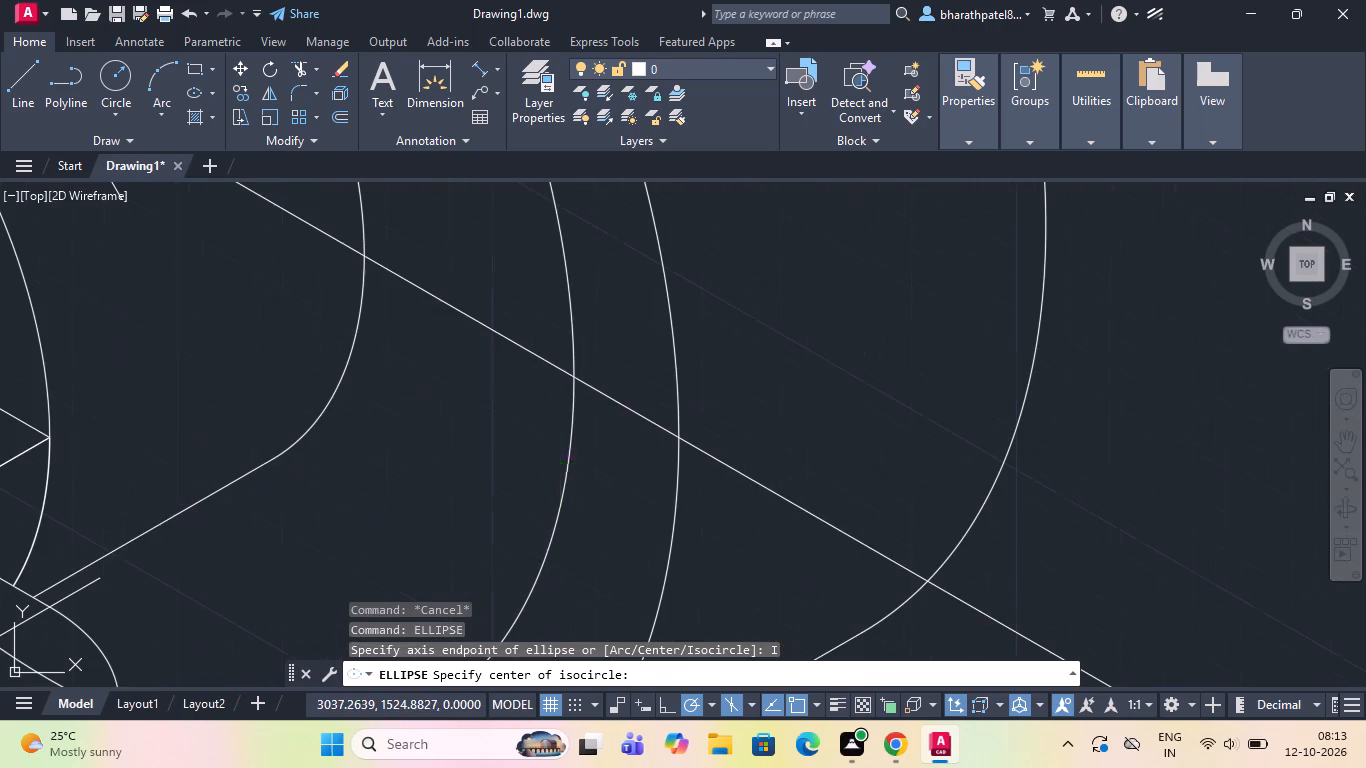
pyautogui.click(571, 378)
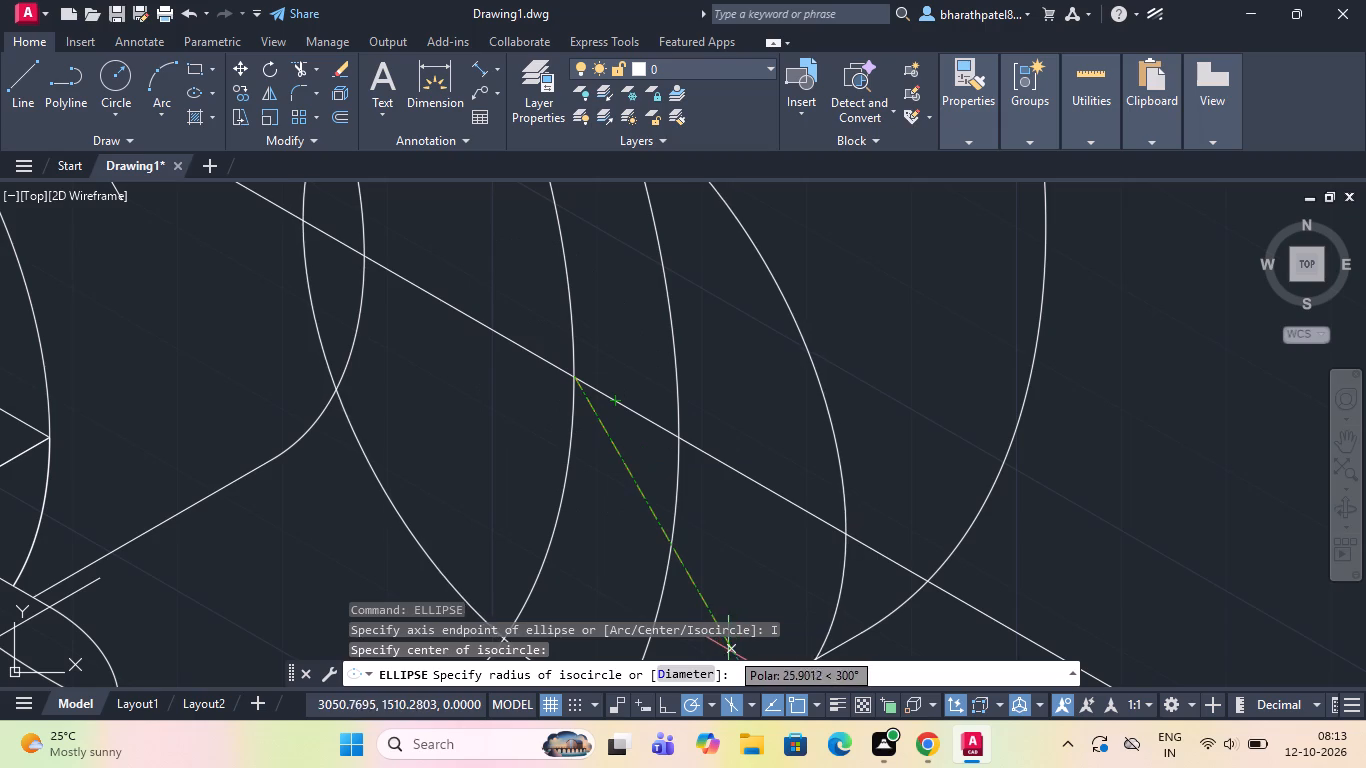
pyautogui.click(705, 670)
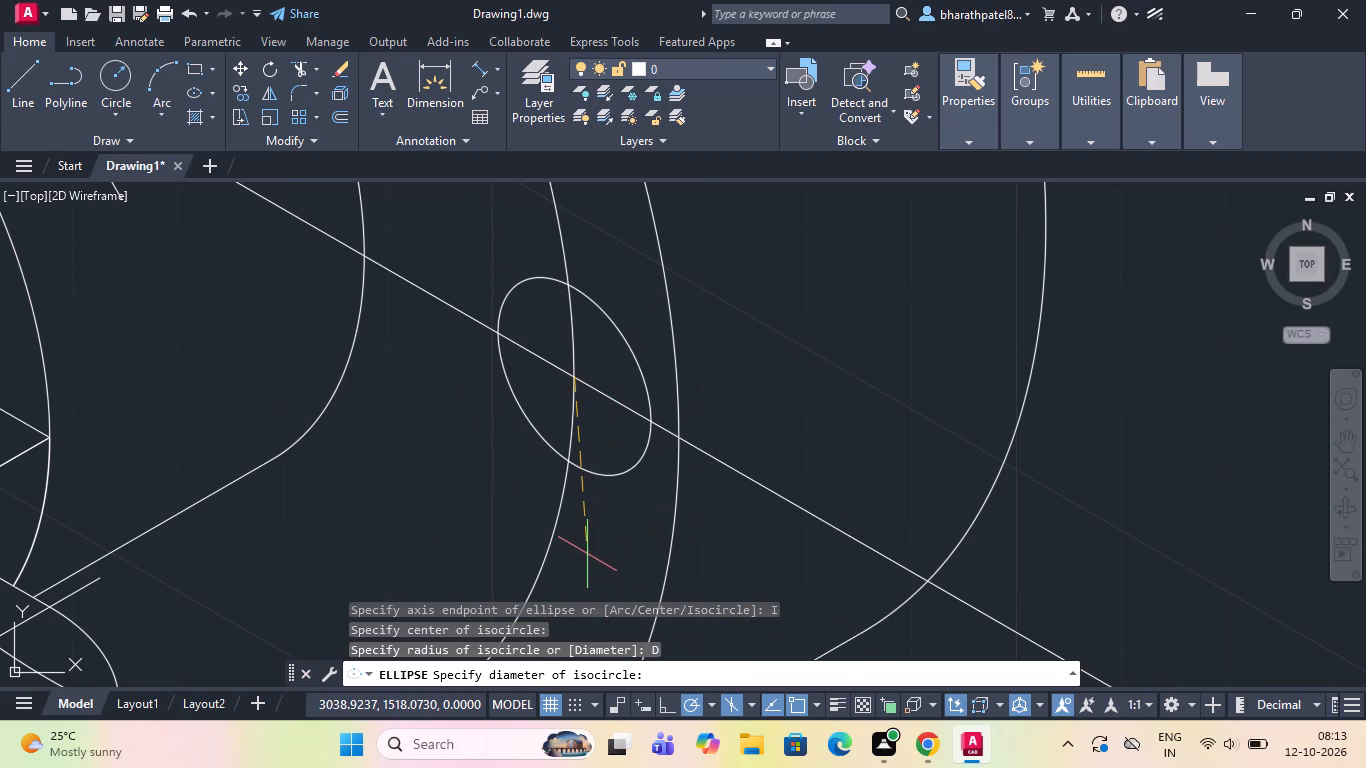
pyautogui.write('10')
pyautogui.press('Return')
# Create a polar array of the 10-diameter isocircle about the 100-diameter isocircle's centre with 4 items.
pyautogui.scroll(-1, 584, 555)
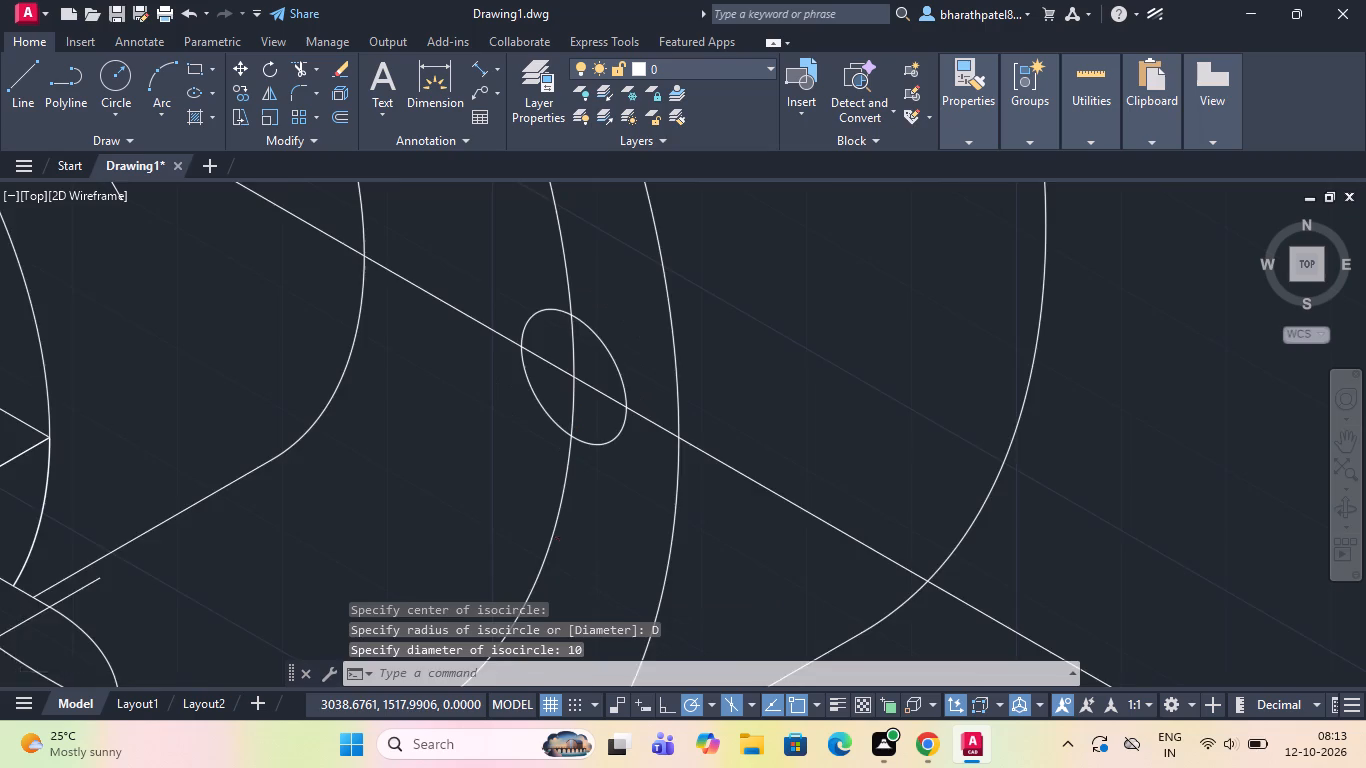
pyautogui.click(555, 404)
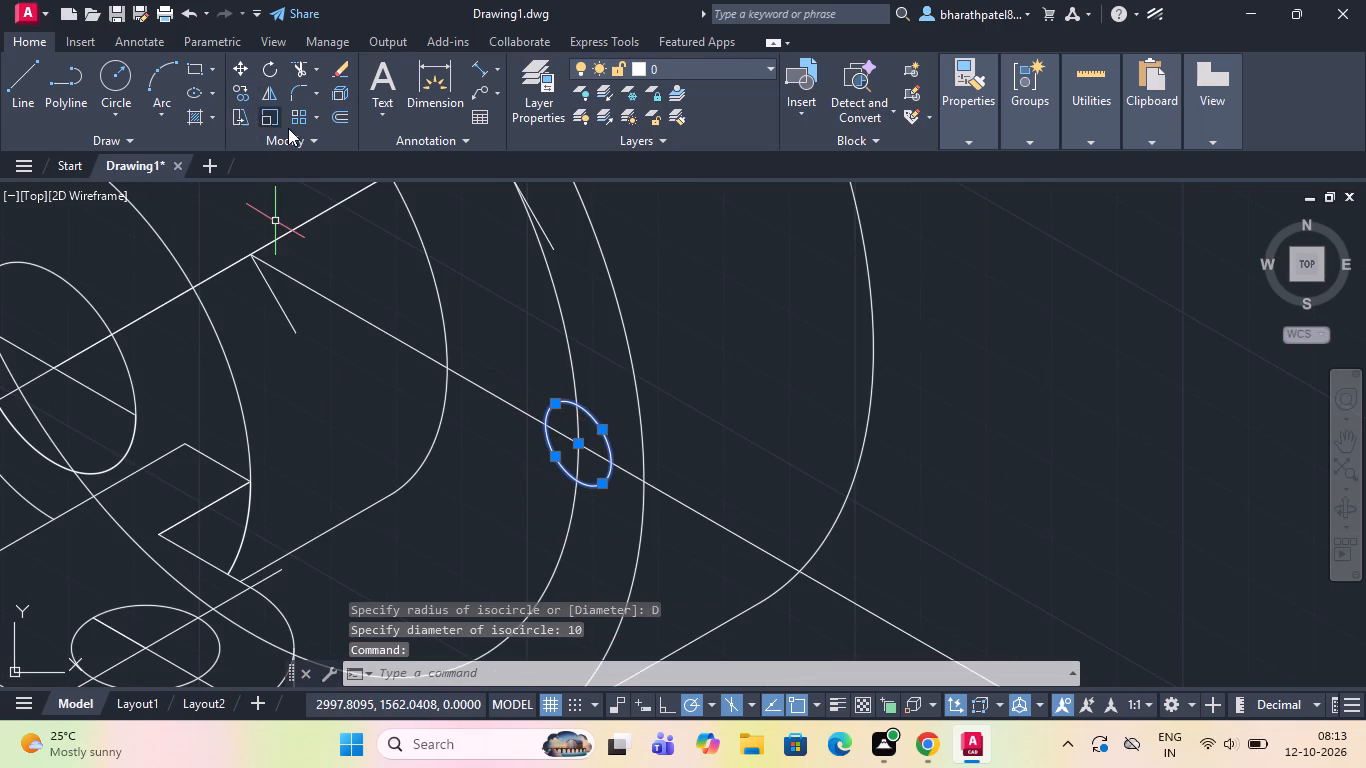
pyautogui.click(316, 121)
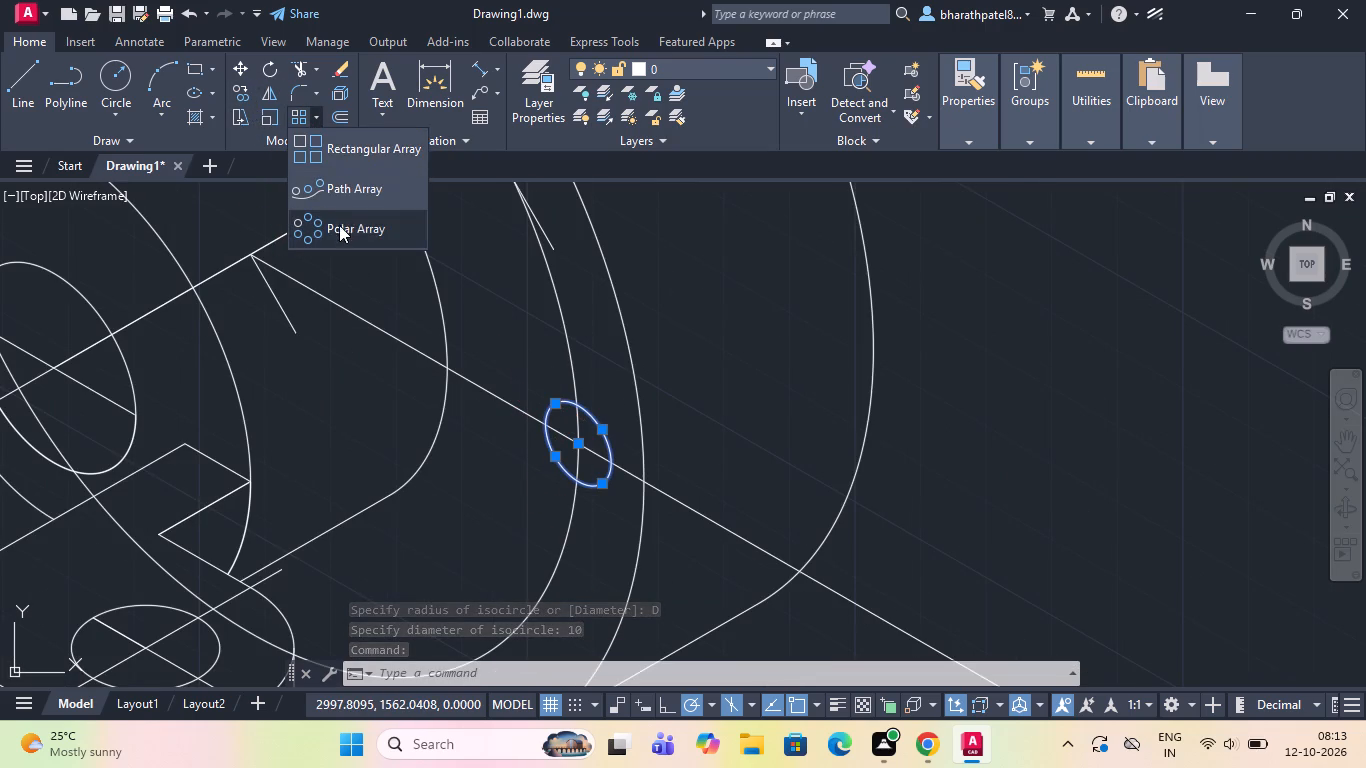
pyautogui.click(339, 227)
pyautogui.scroll(-3, 339, 227)
pyautogui.scroll(-1, 375, 309)
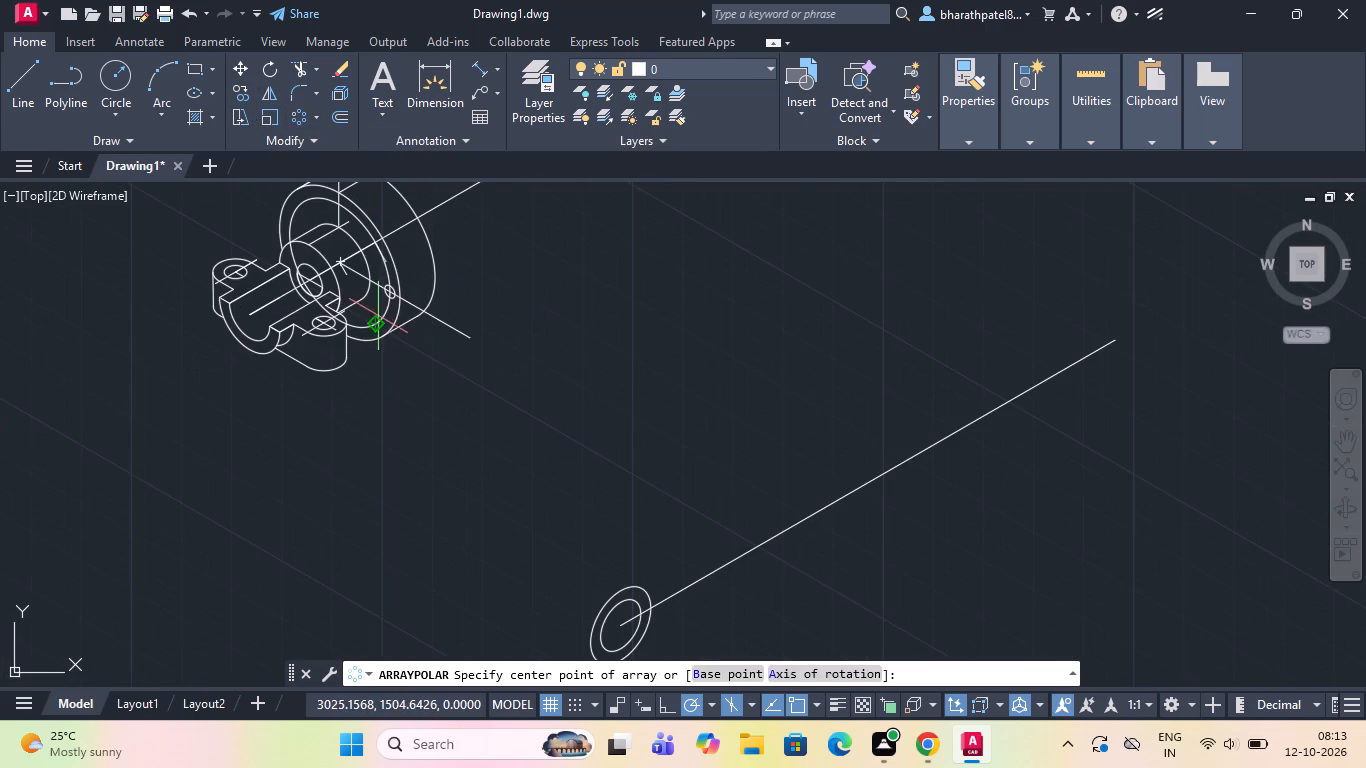
pyautogui.scroll(3, 340, 263)
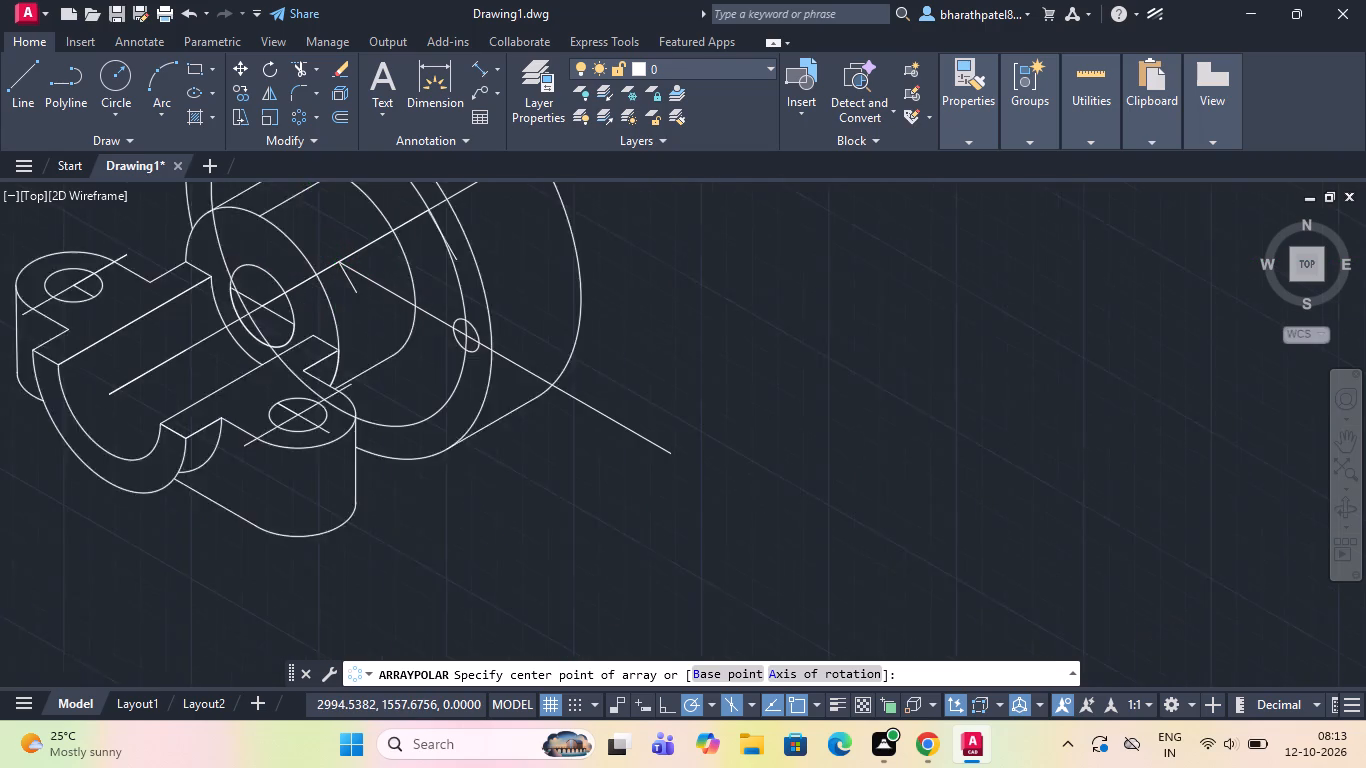
pyautogui.click(334, 264)
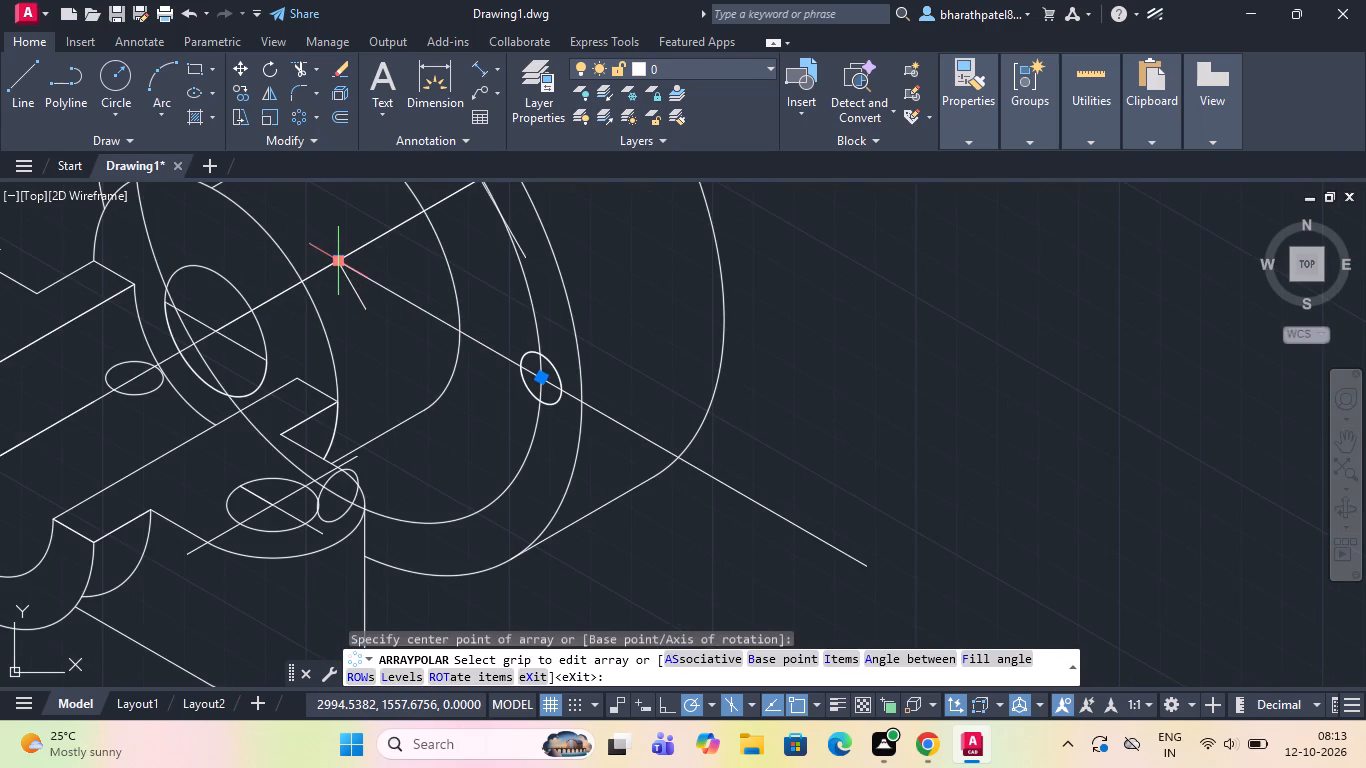
pyautogui.scroll(-8, 334, 265)
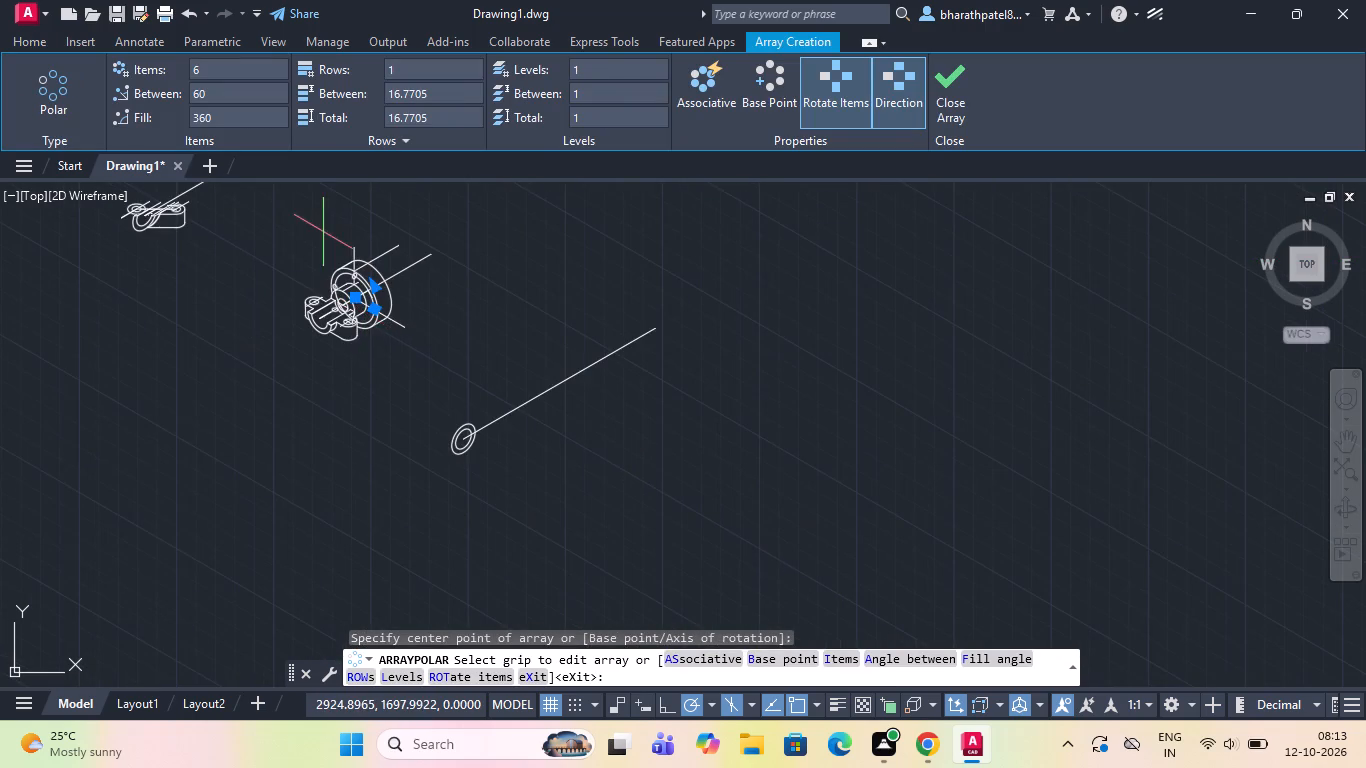
pyautogui.scroll(3, 323, 245)
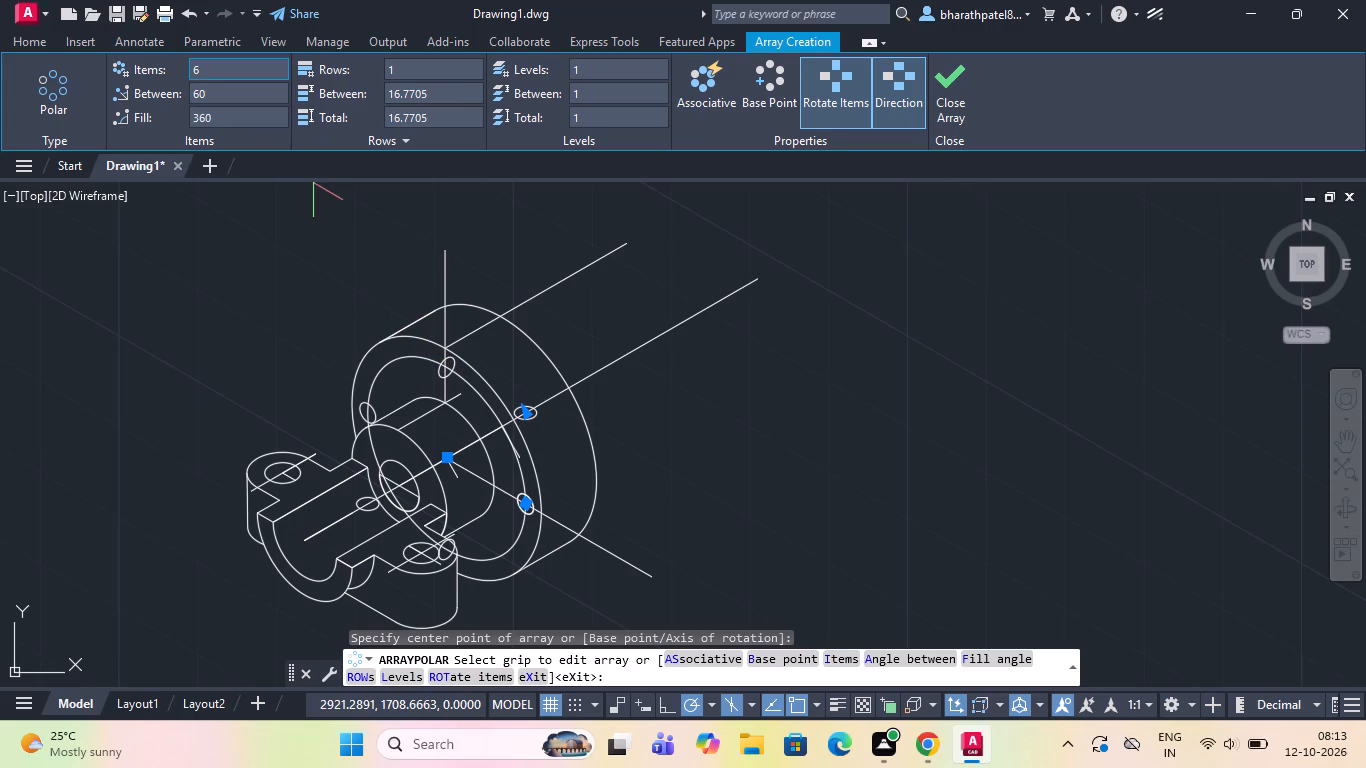
pyautogui.moveTo(249, 70); pyautogui.dragTo(179, 76)
pyautogui.press('4')
pyautogui.press('Return')
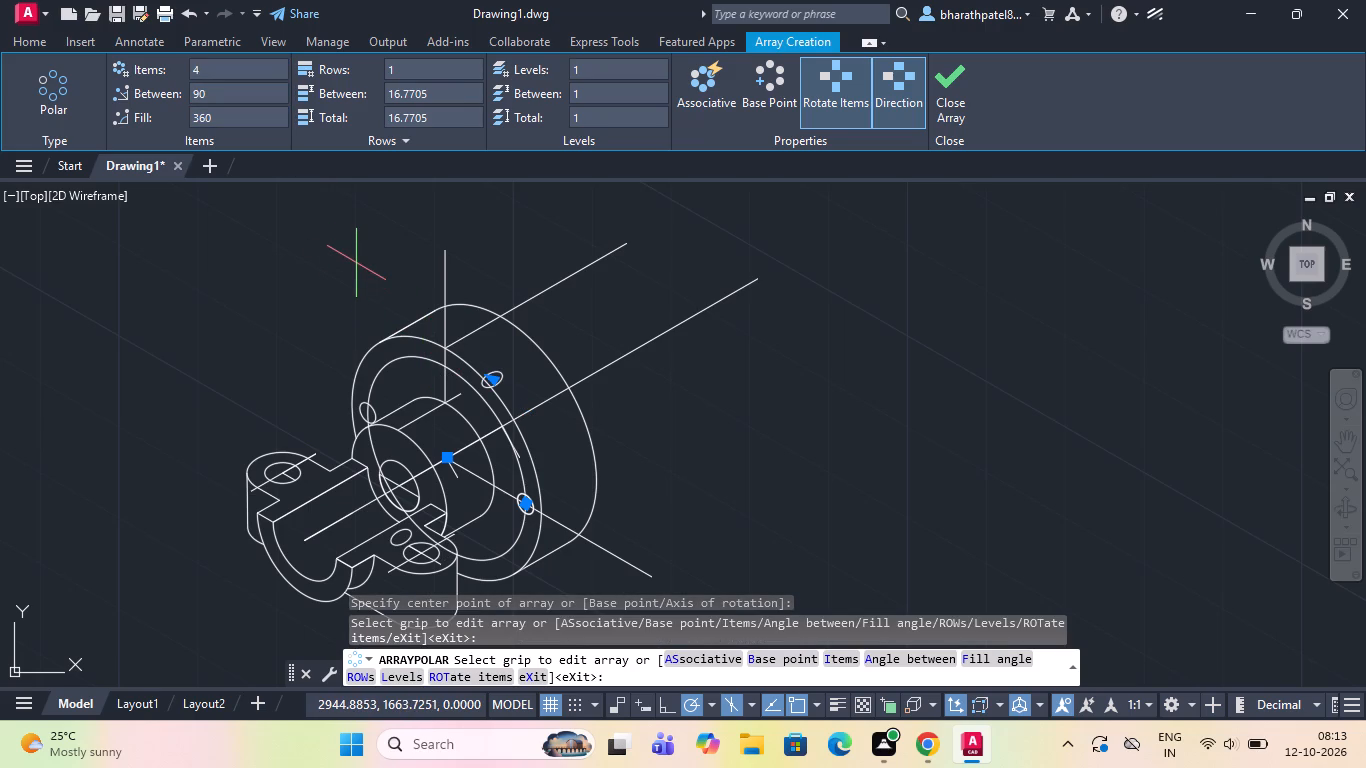
pyautogui.press('Escape')
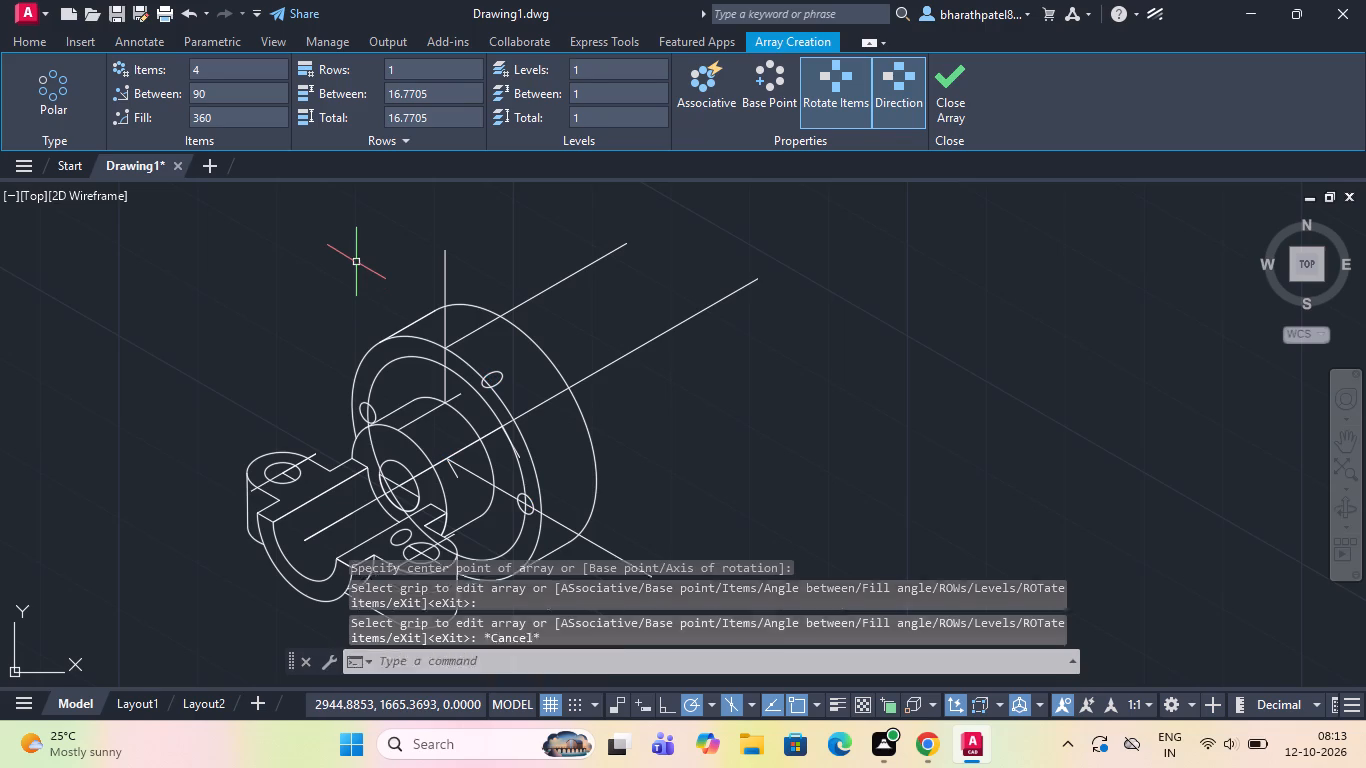
pyautogui.press('Escape')
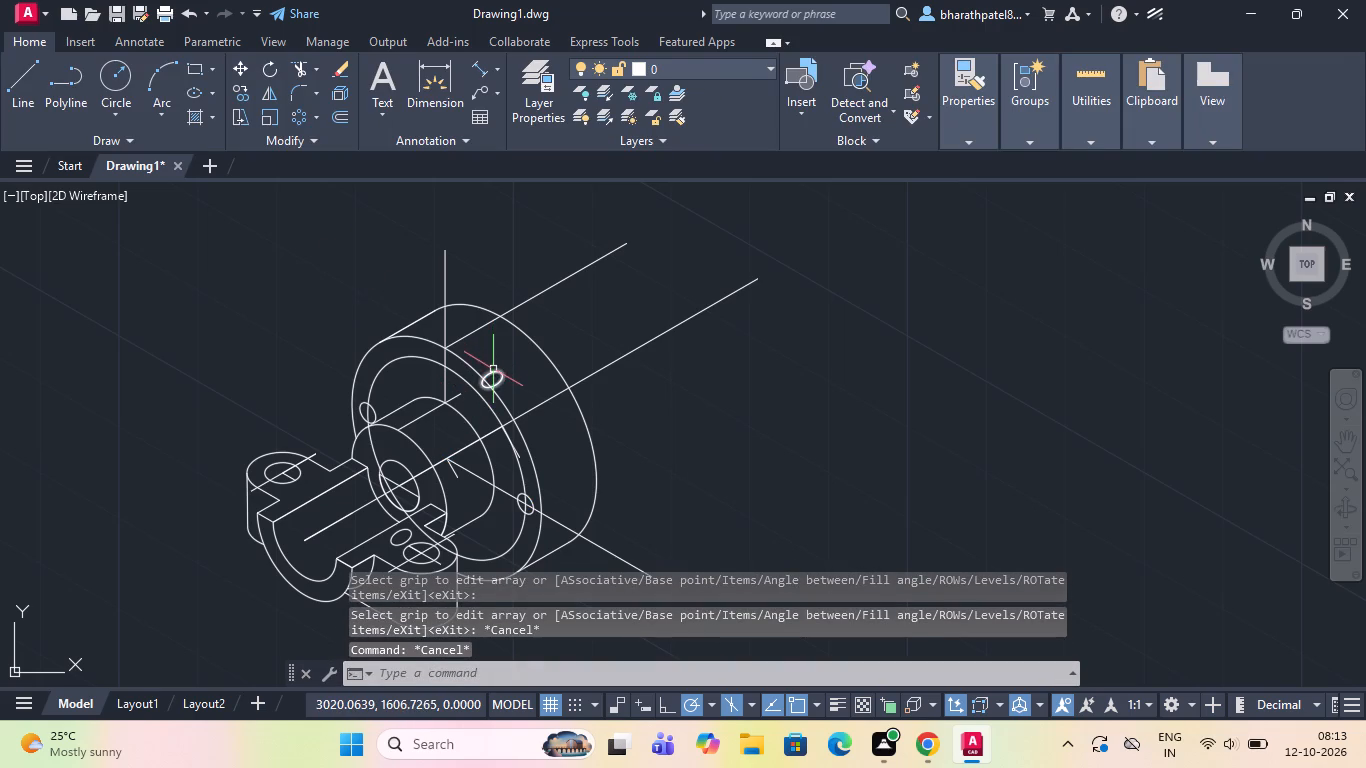
# Erase the three arrayed copies of the 10-diameter isocircle, keeping only the original on the 330° line.
pyautogui.click(493, 371)
pyautogui.scroll(3, 376, 422)
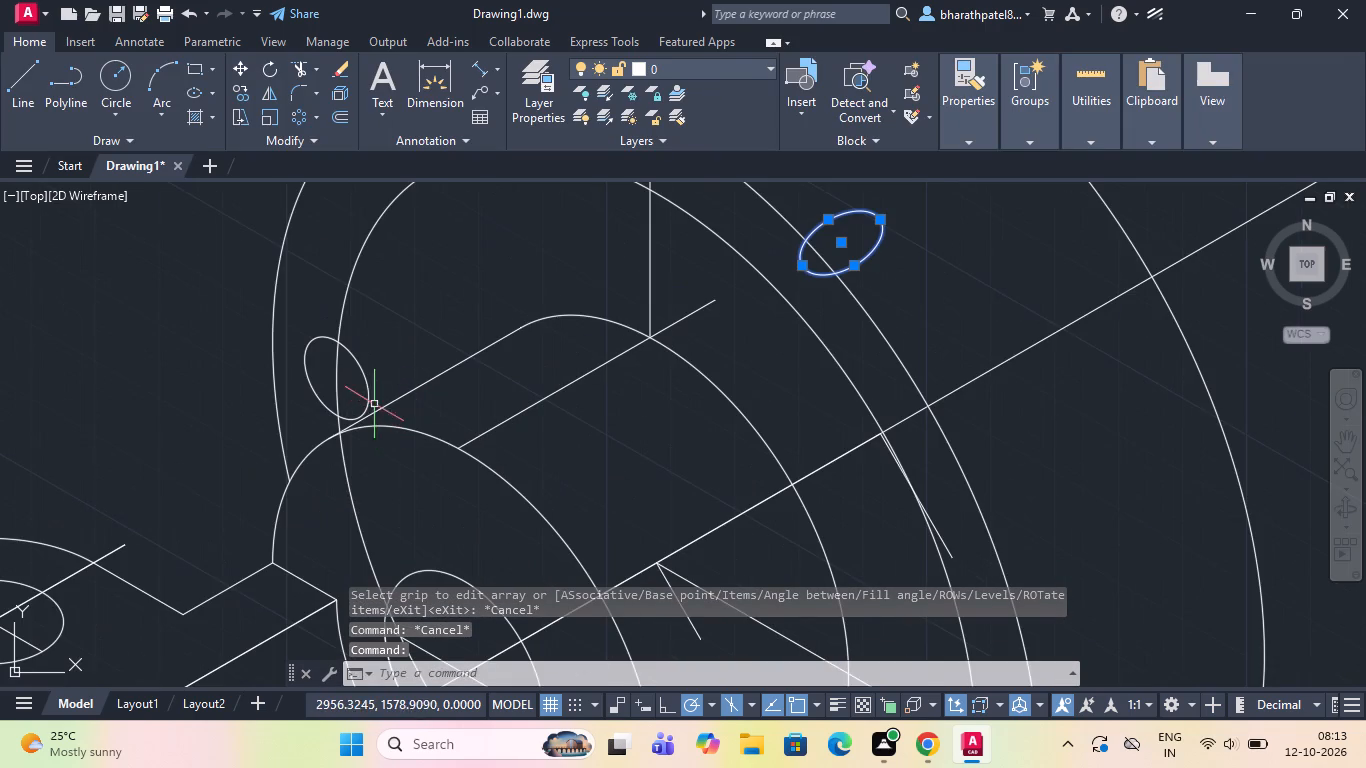
pyautogui.scroll(-3, 488, 320)
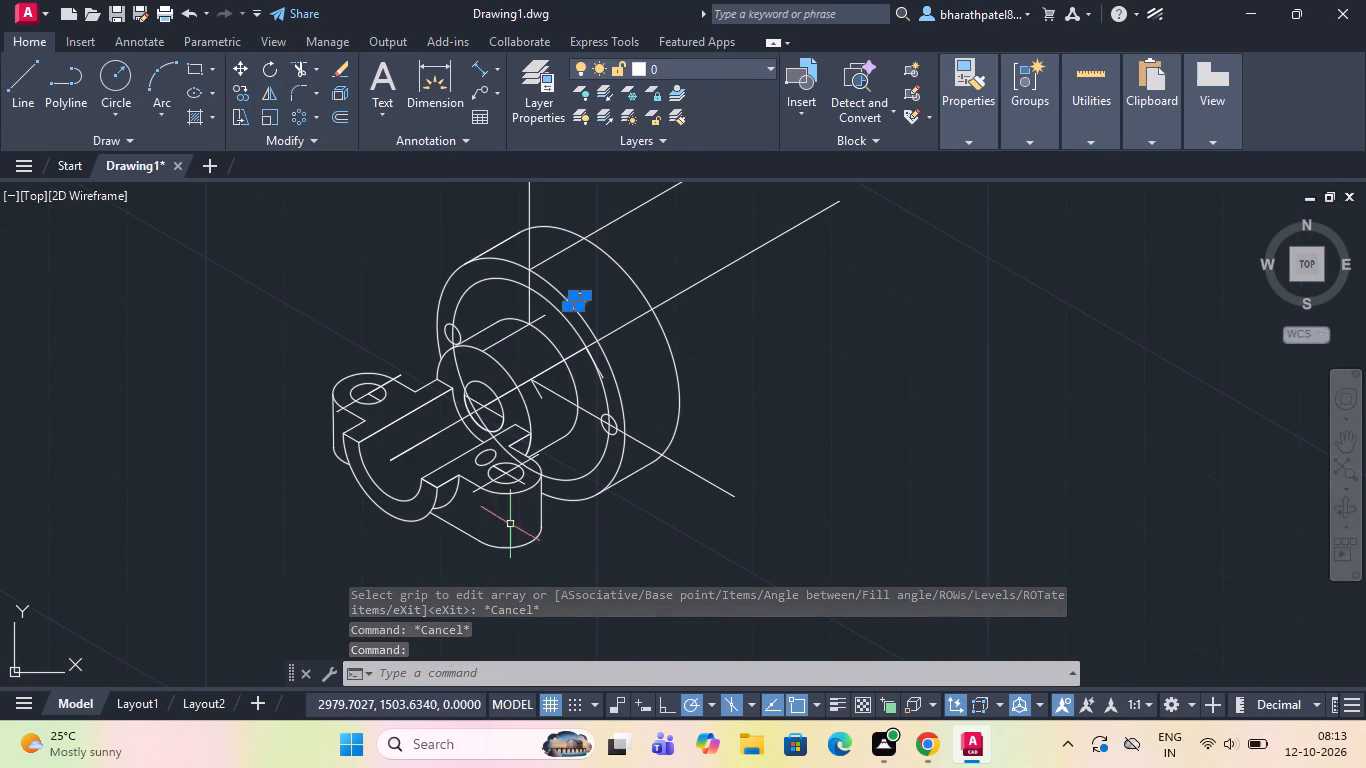
pyautogui.scroll(3, 502, 456)
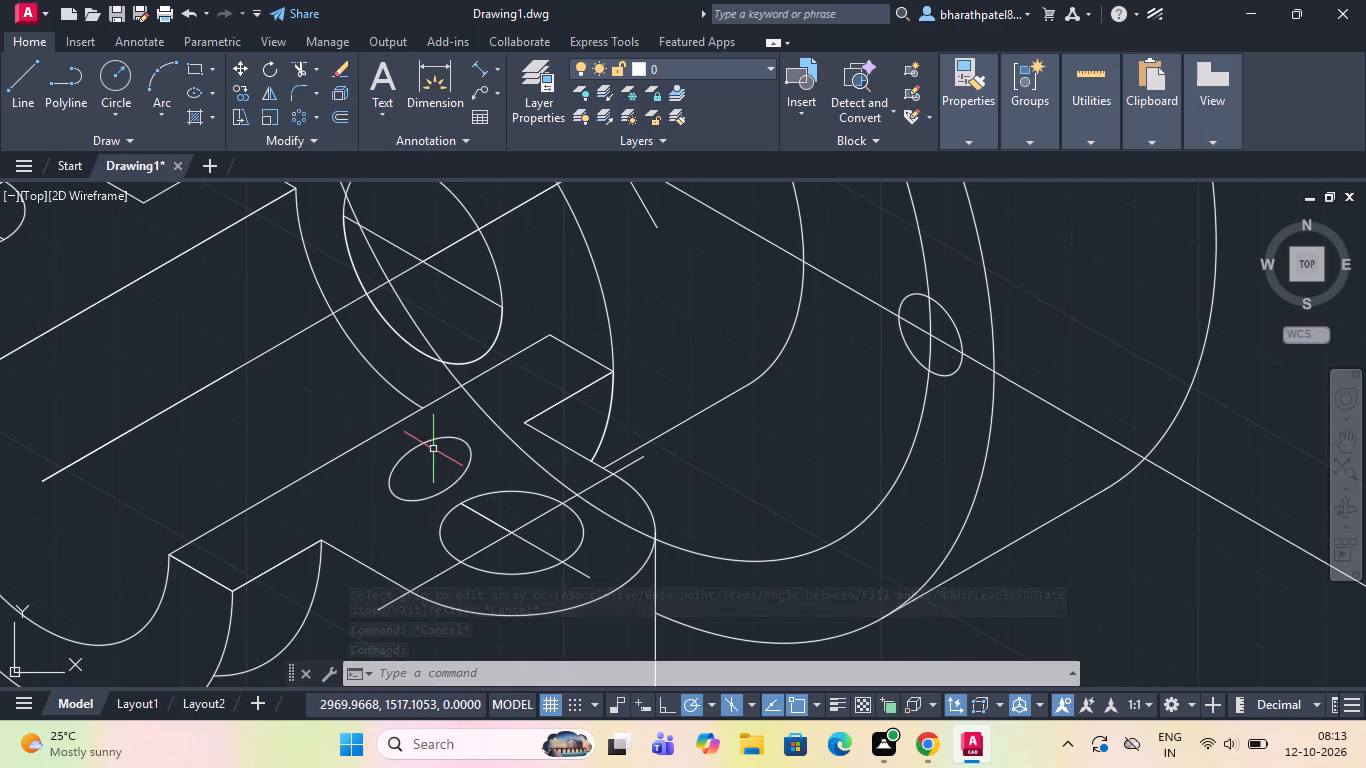
pyautogui.click(432, 439)
pyautogui.scroll(-3, 432, 443)
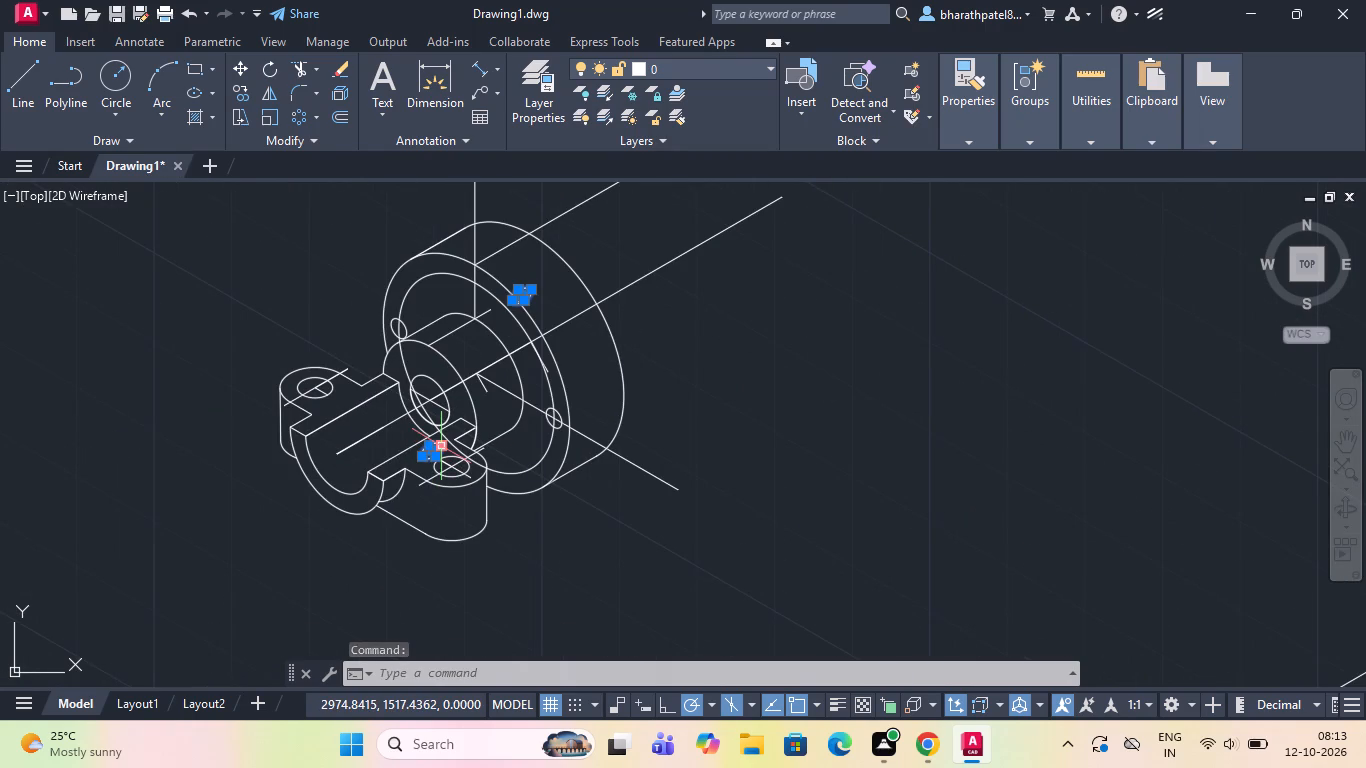
pyautogui.press('Delete')
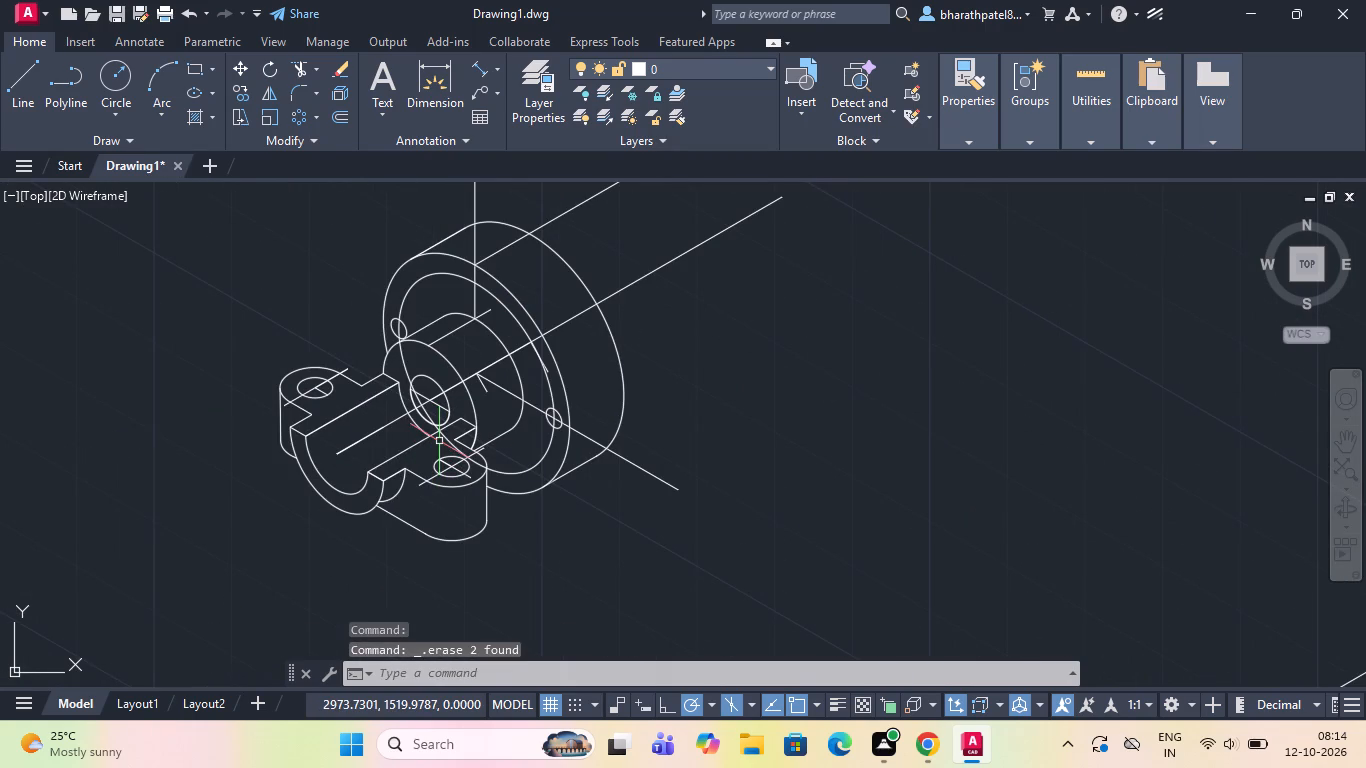
pyautogui.scroll(2, 389, 331)
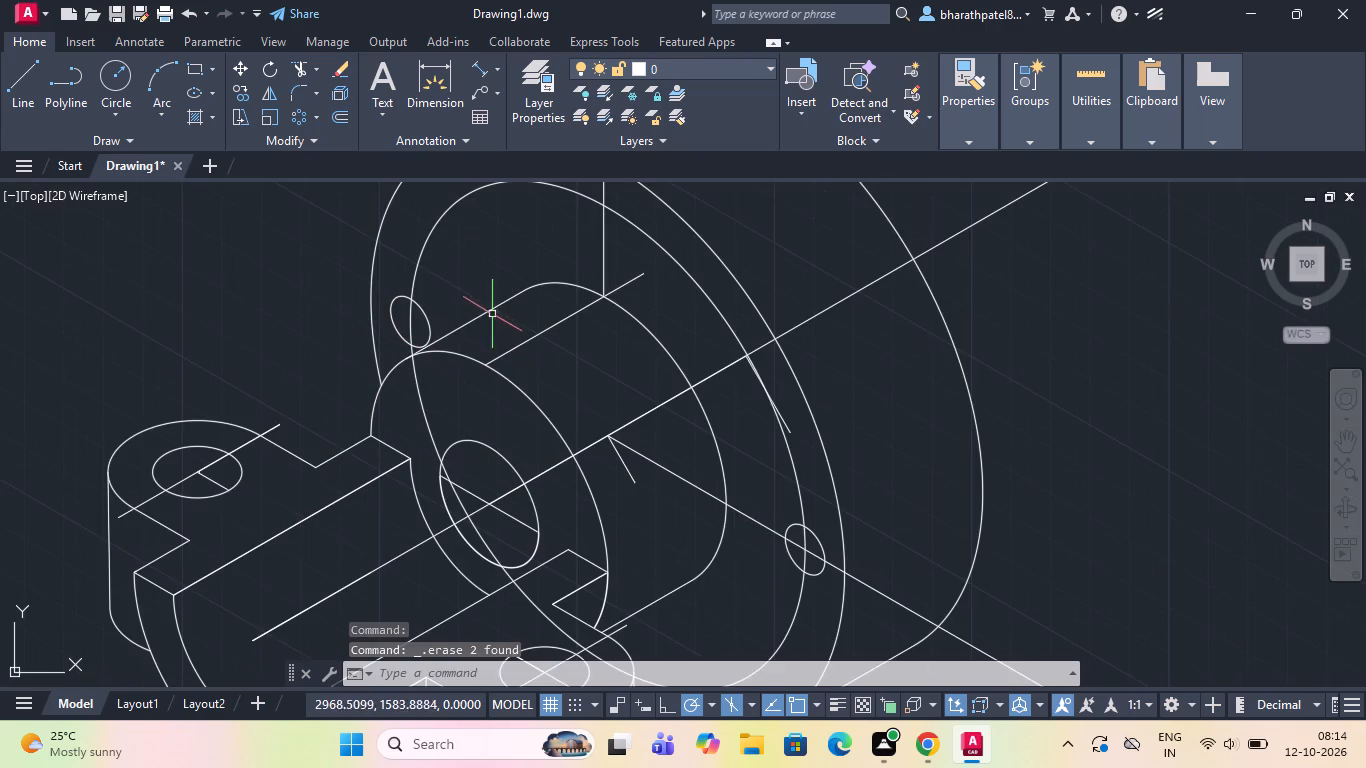
pyautogui.click(420, 311)
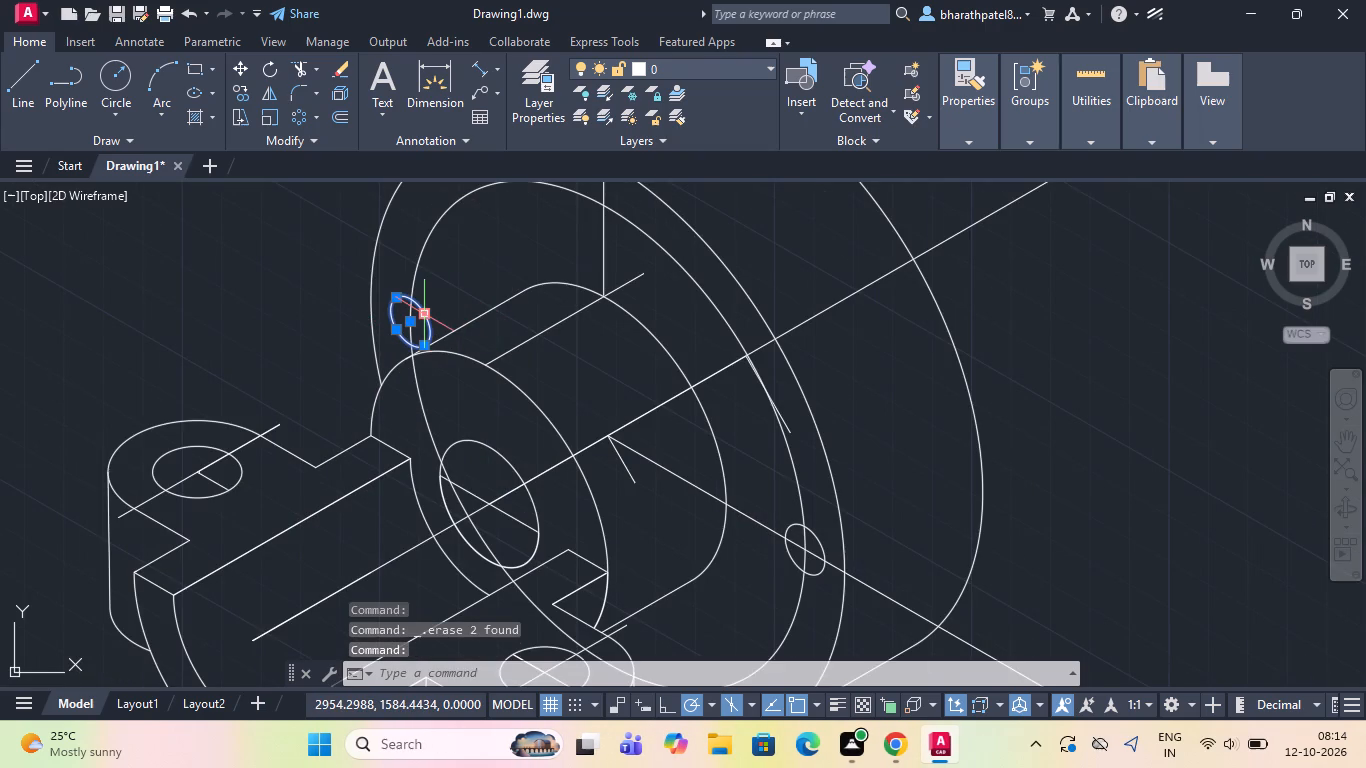
pyautogui.press('Delete')
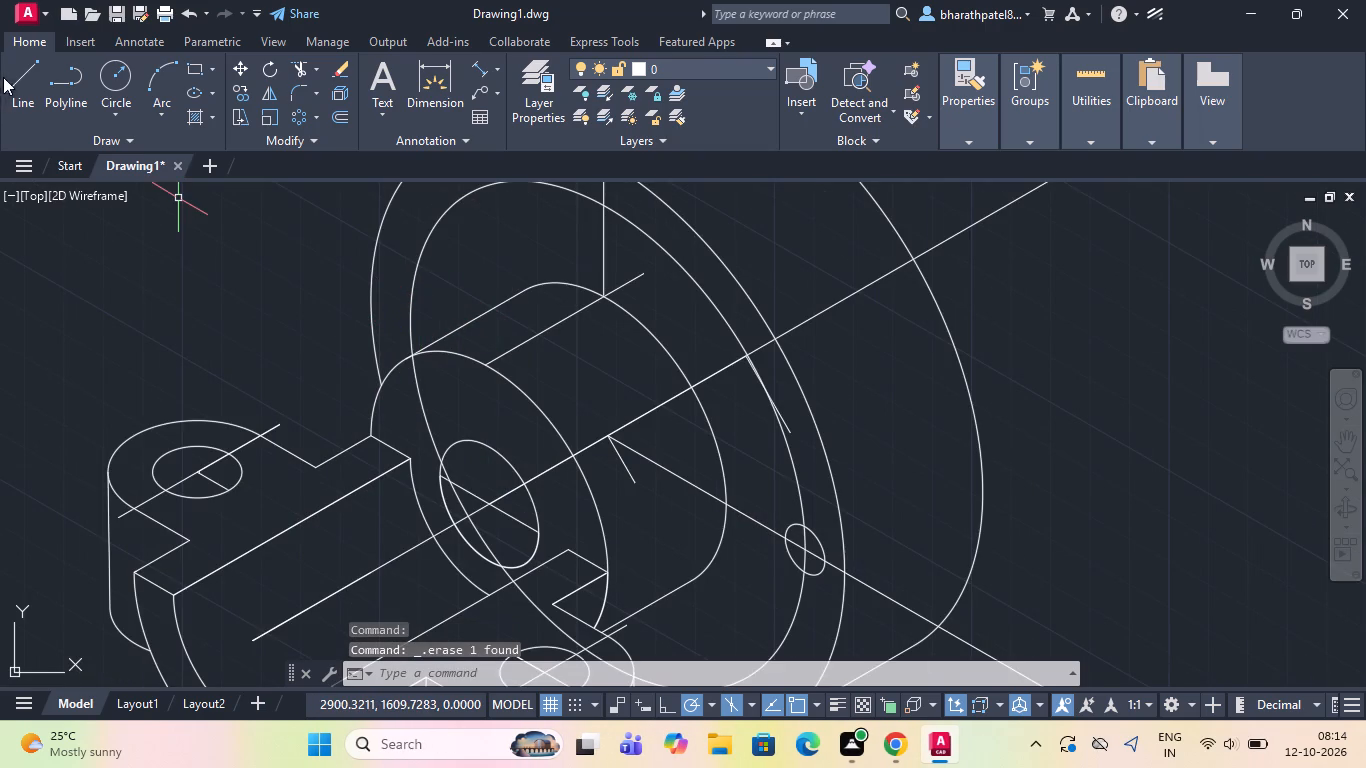
# Draw a line about 95 units long at 150° from the 100-diameter isocircle's centre, extending past the flange's outer edge.
pyautogui.click(12, 73)
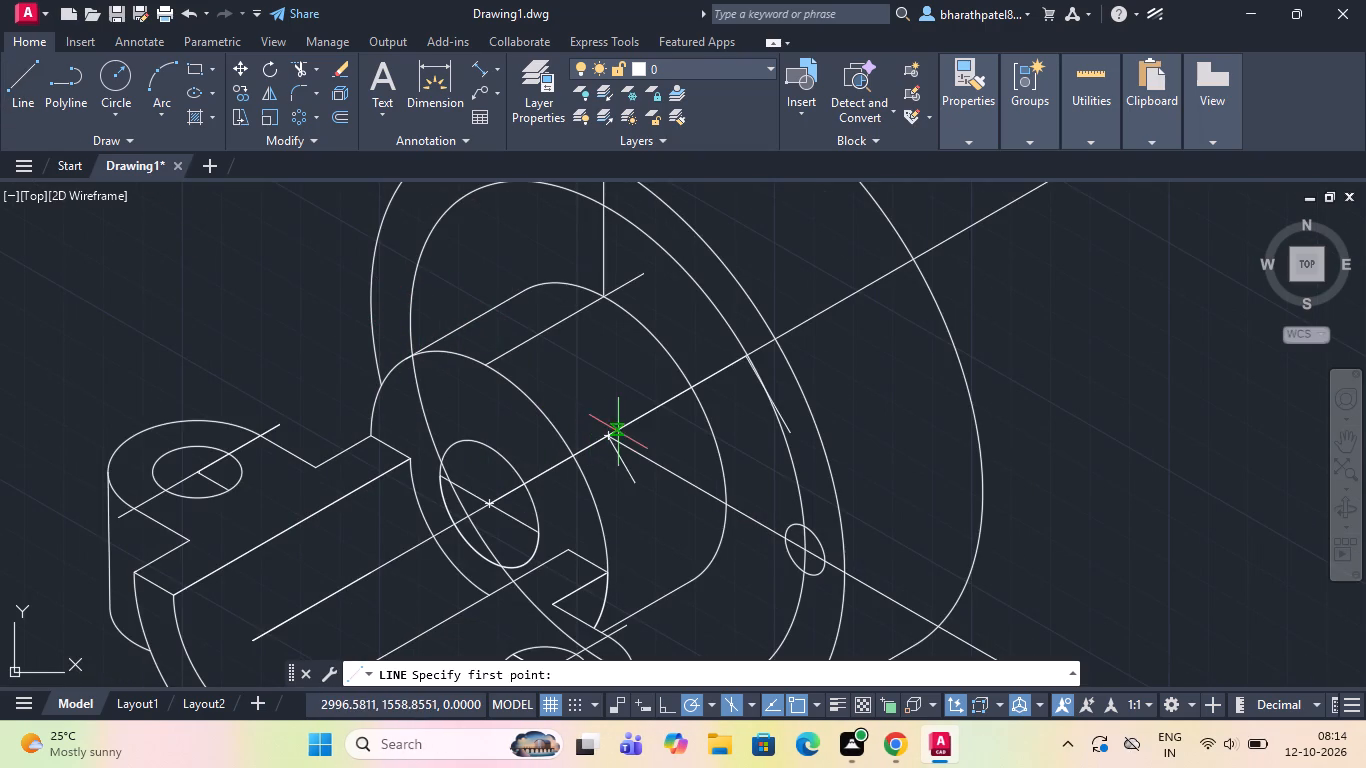
pyautogui.click(608, 439)
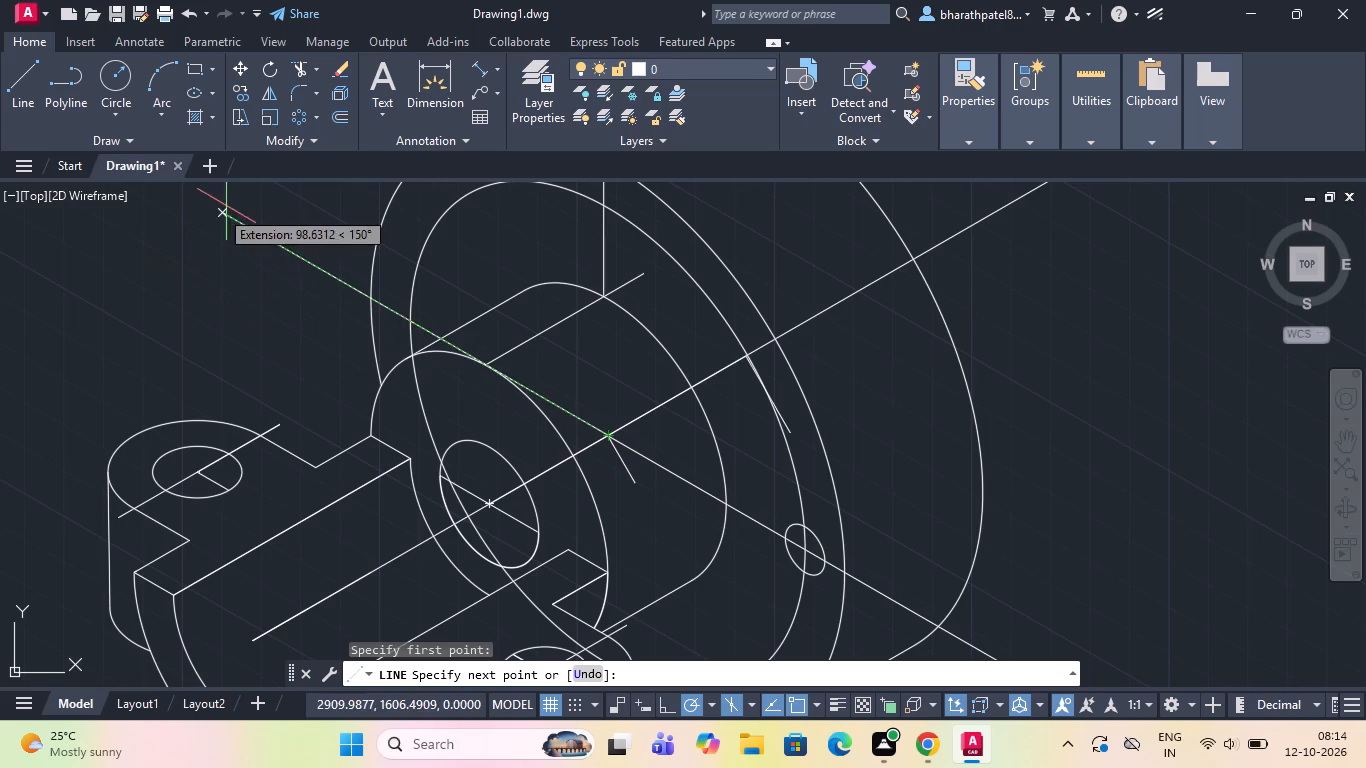
pyautogui.click(231, 221)
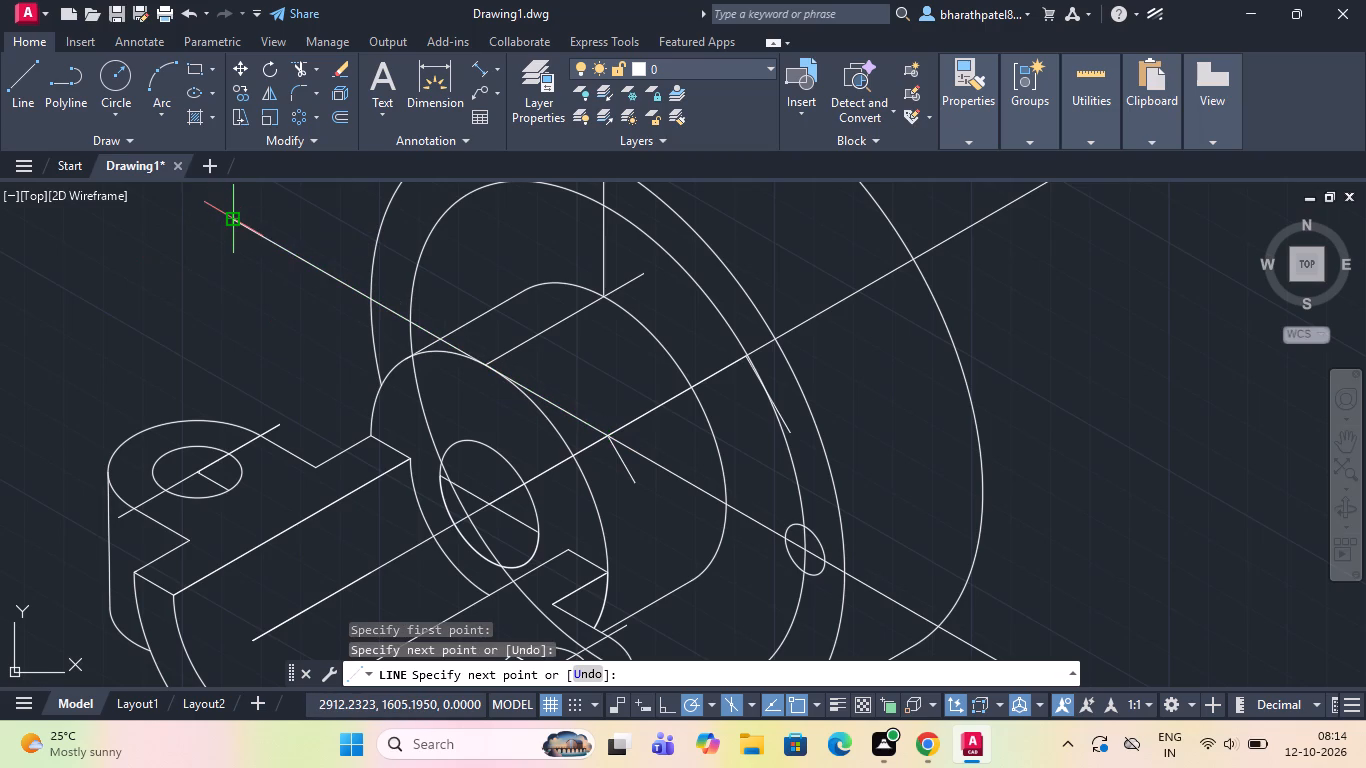
pyautogui.press('Escape')
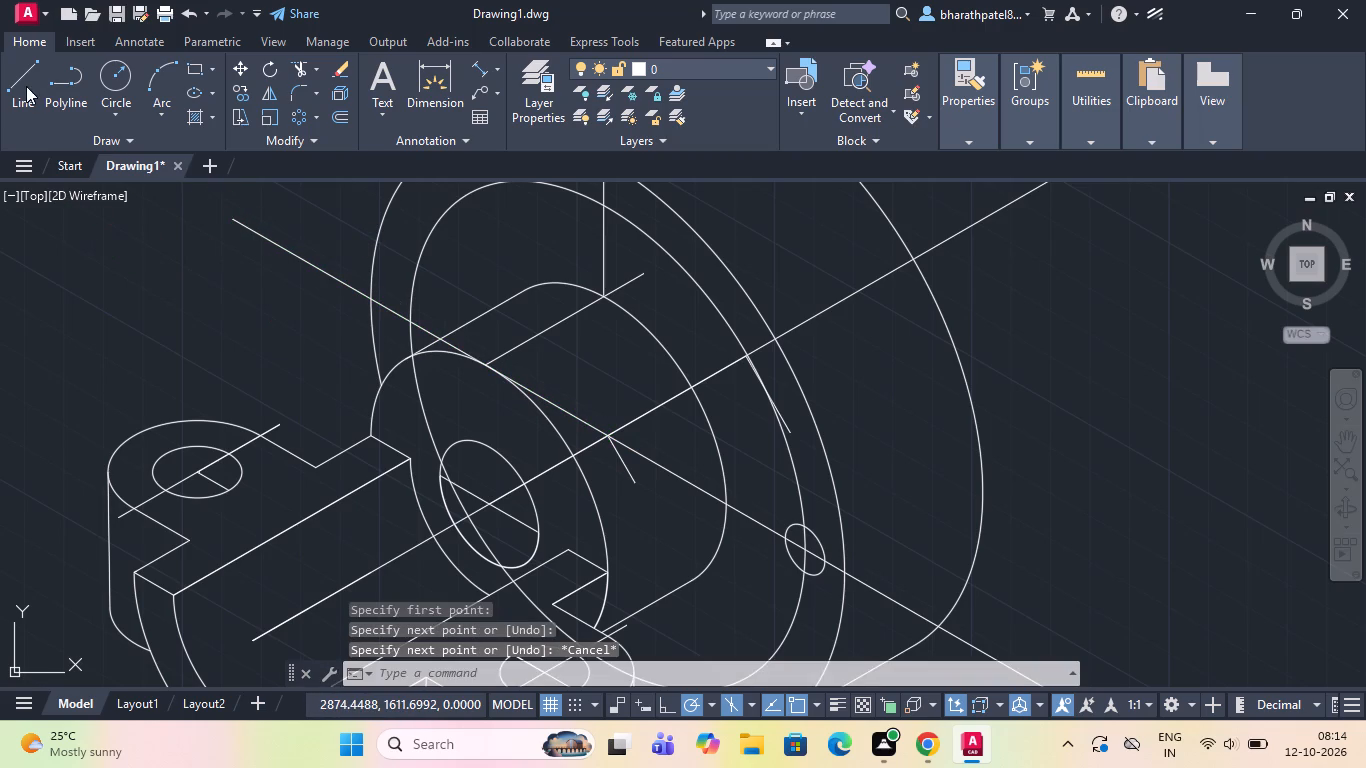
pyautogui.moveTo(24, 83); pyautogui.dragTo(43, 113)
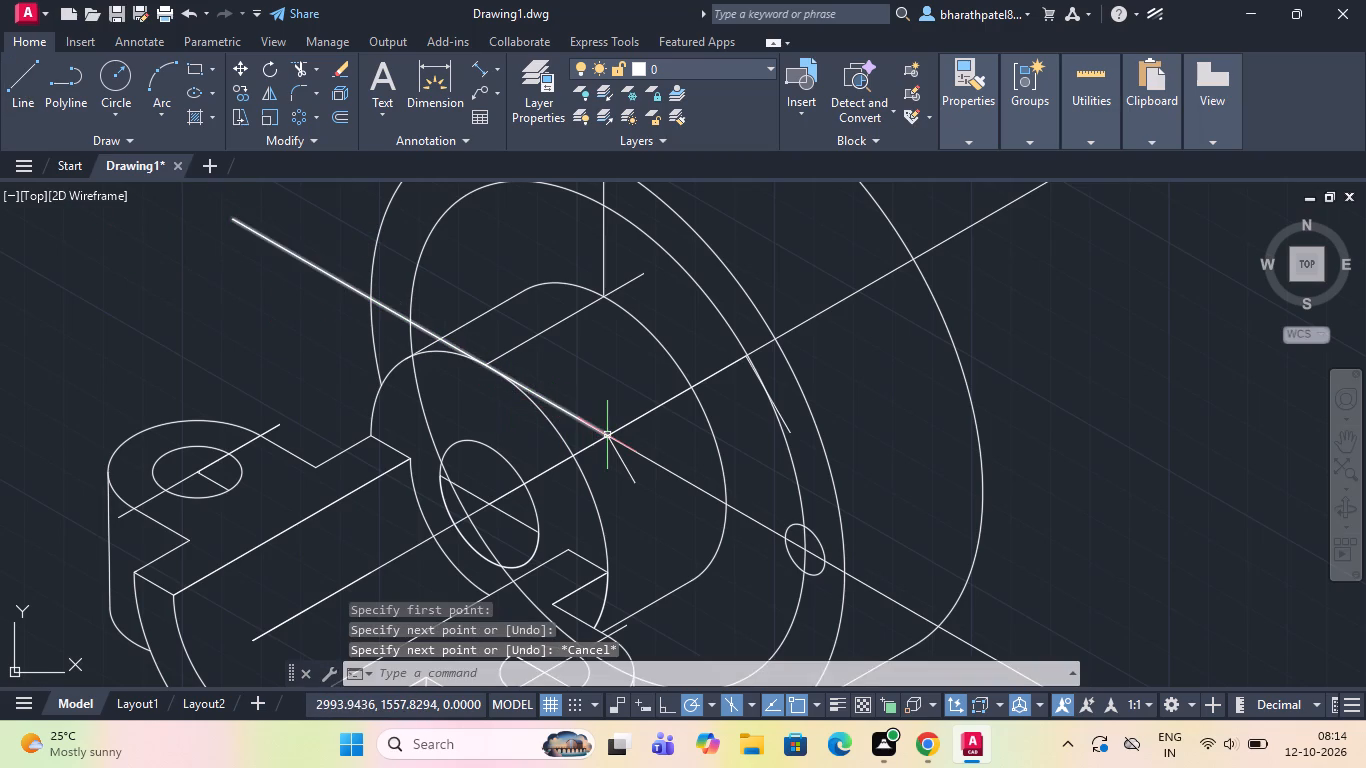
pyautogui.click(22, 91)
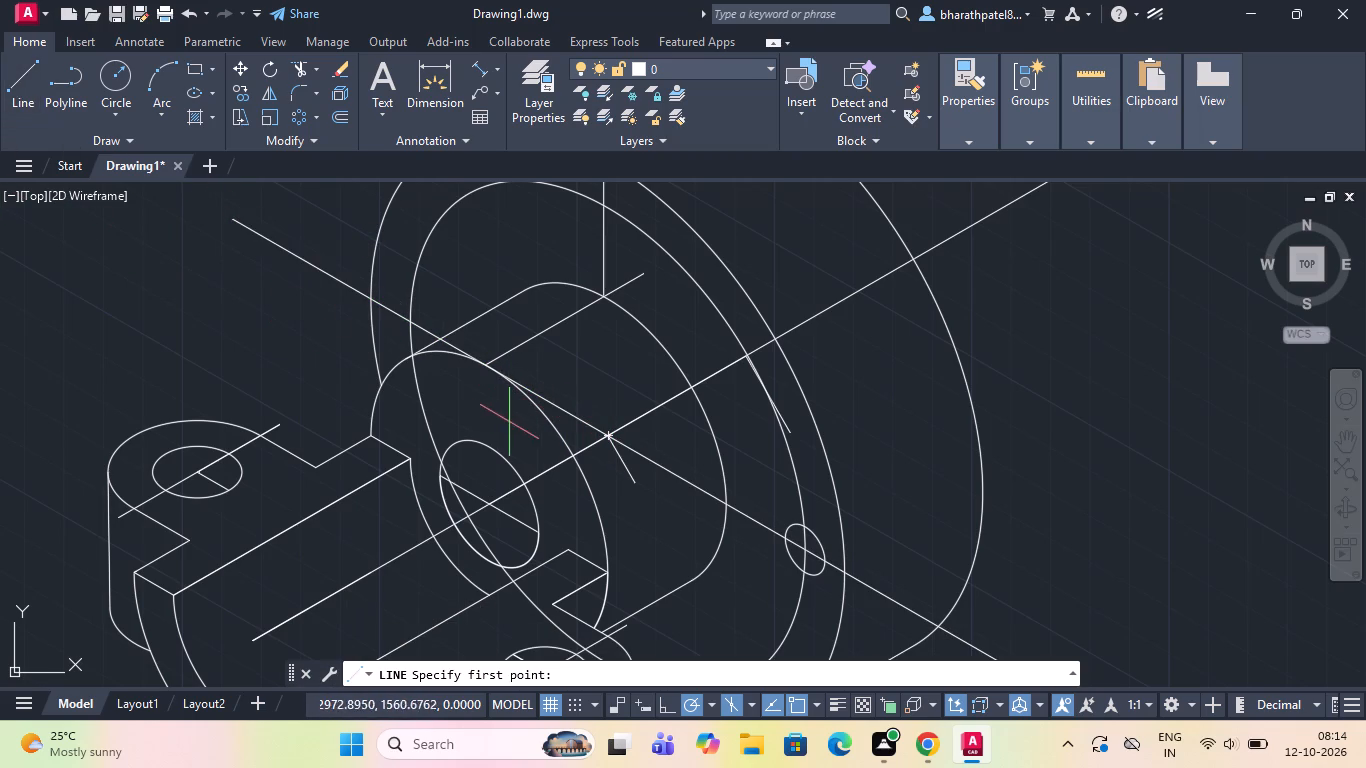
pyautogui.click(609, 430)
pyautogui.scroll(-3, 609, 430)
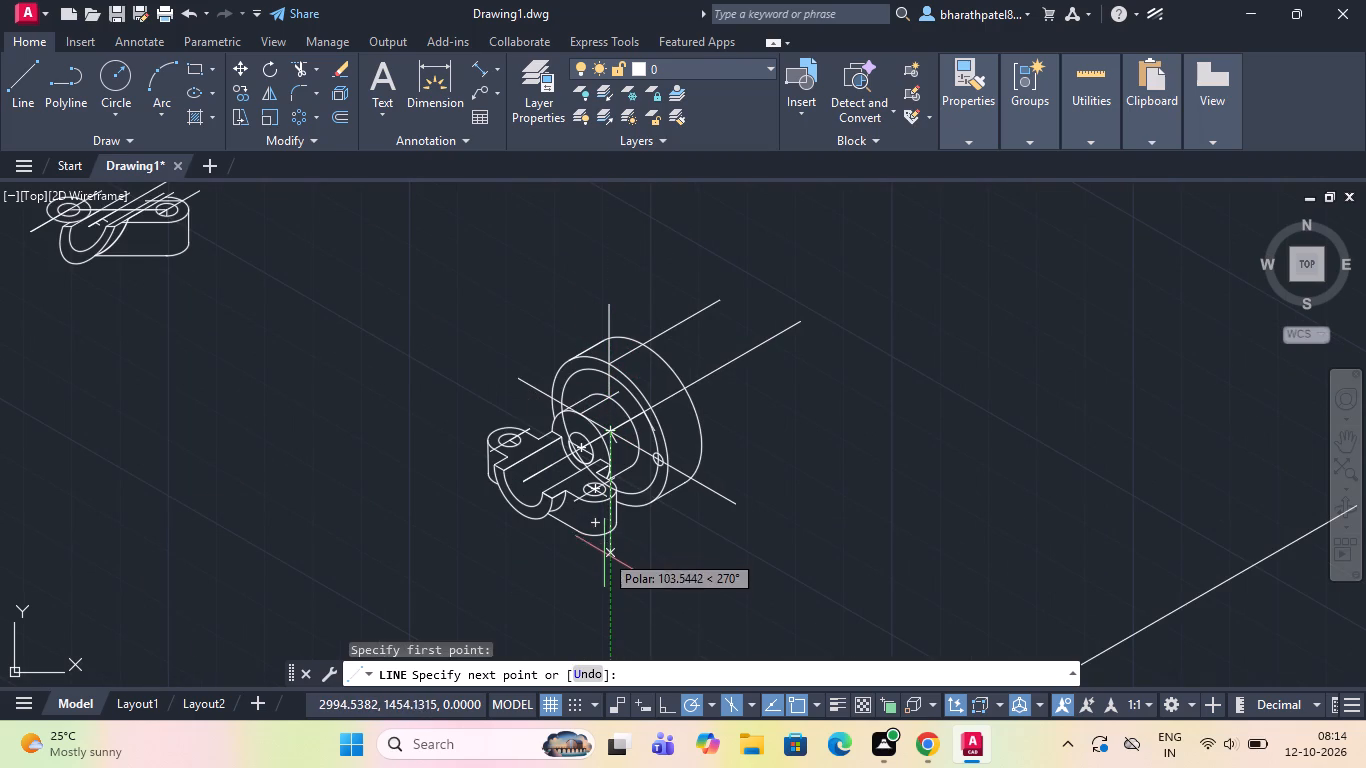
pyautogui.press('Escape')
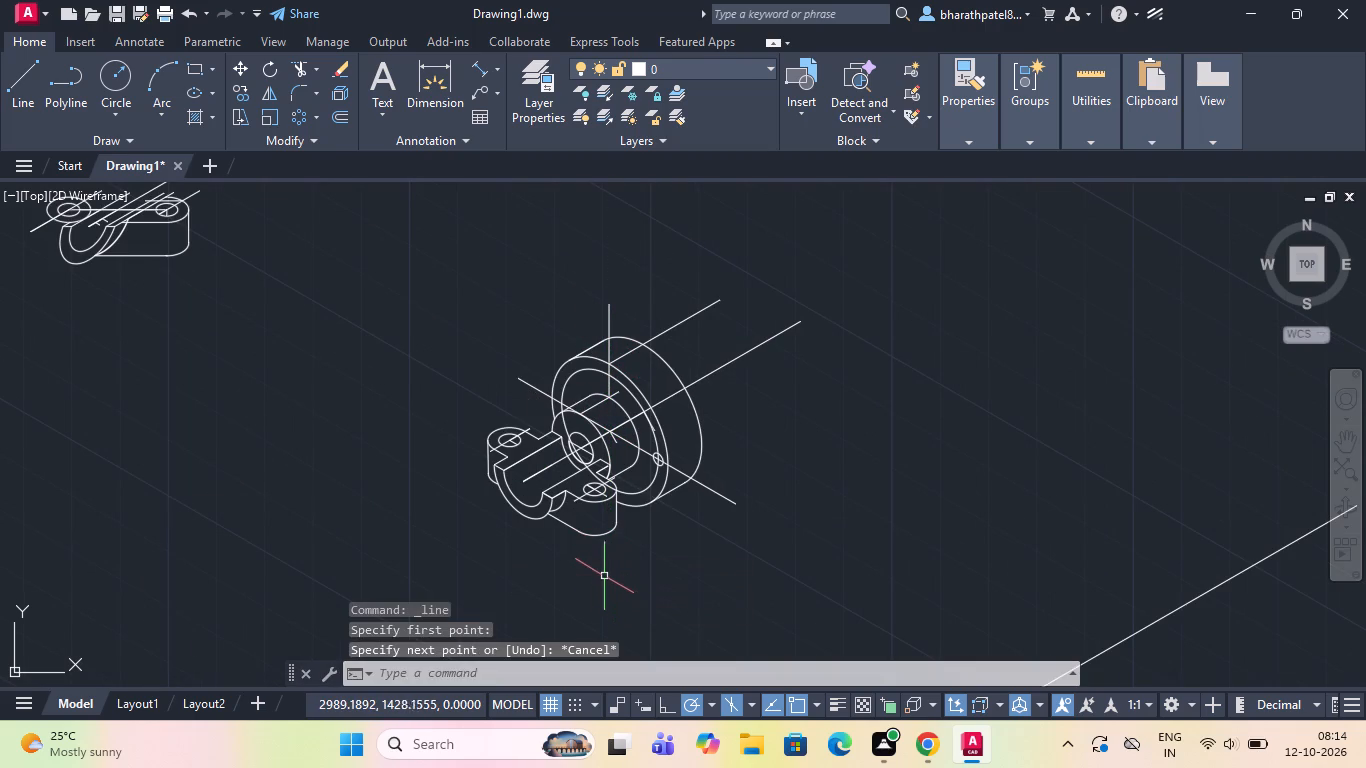
# Draw an isocircle of diameter 10 centred where the 150° line crosses the 100-diameter isocircle.
pyautogui.scroll(3, 609, 372)
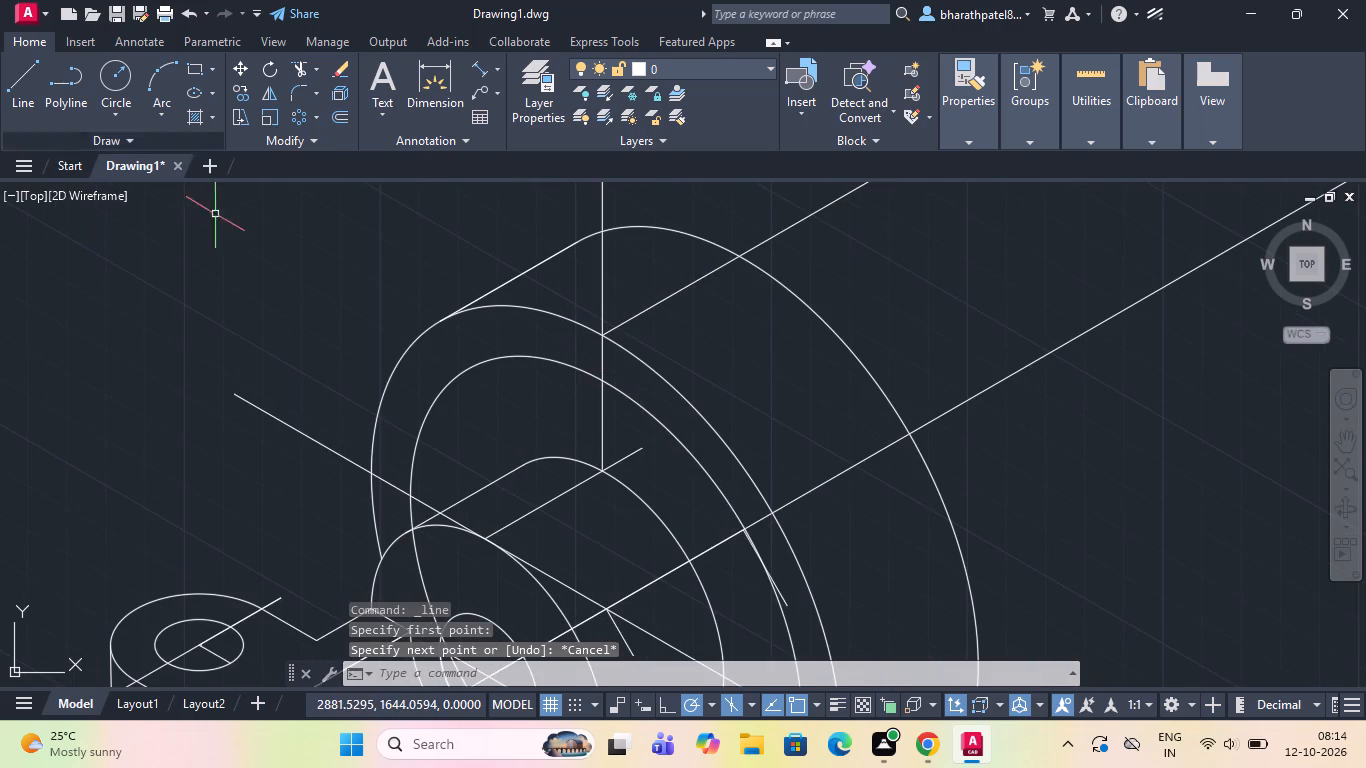
pyautogui.scroll(-3, 234, 239)
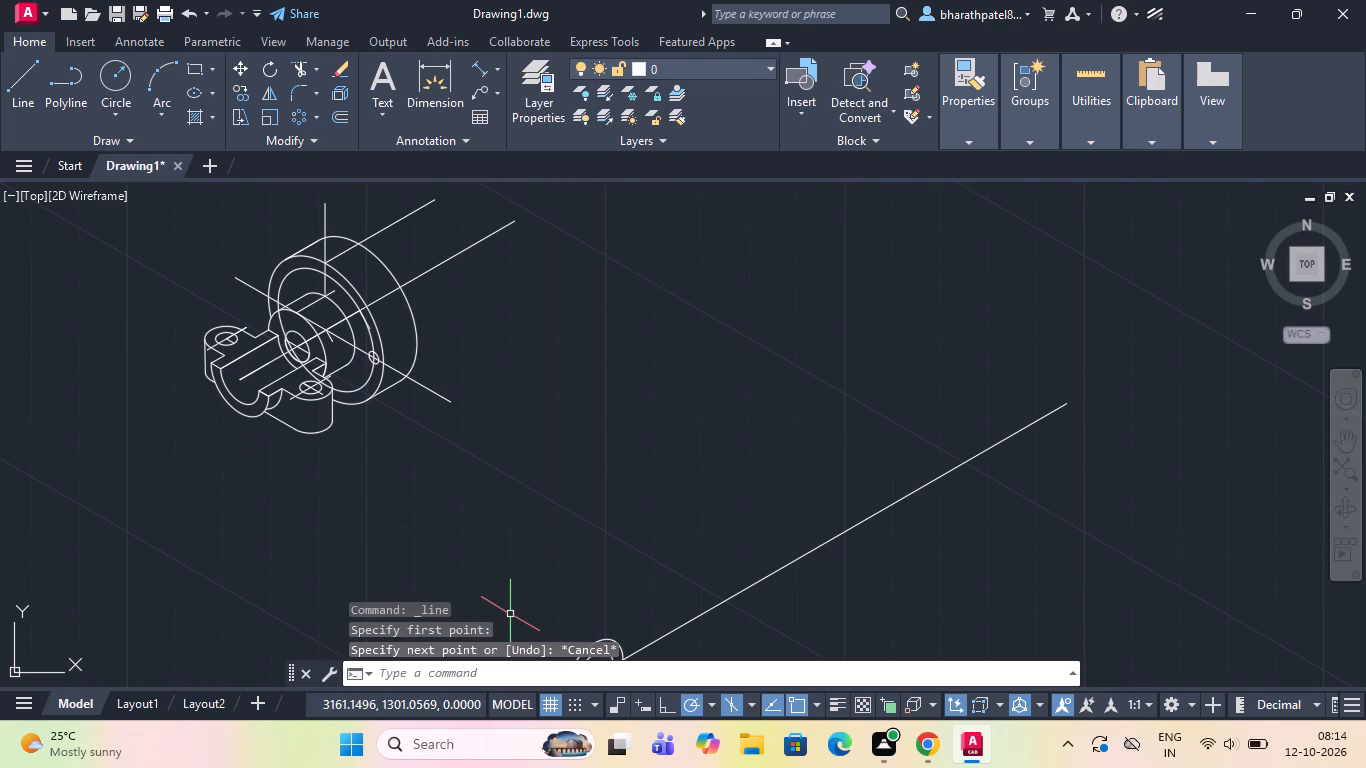
pyautogui.click(519, 669)
pyautogui.press('e')
pyautogui.write('ll')
pyautogui.press('Return')
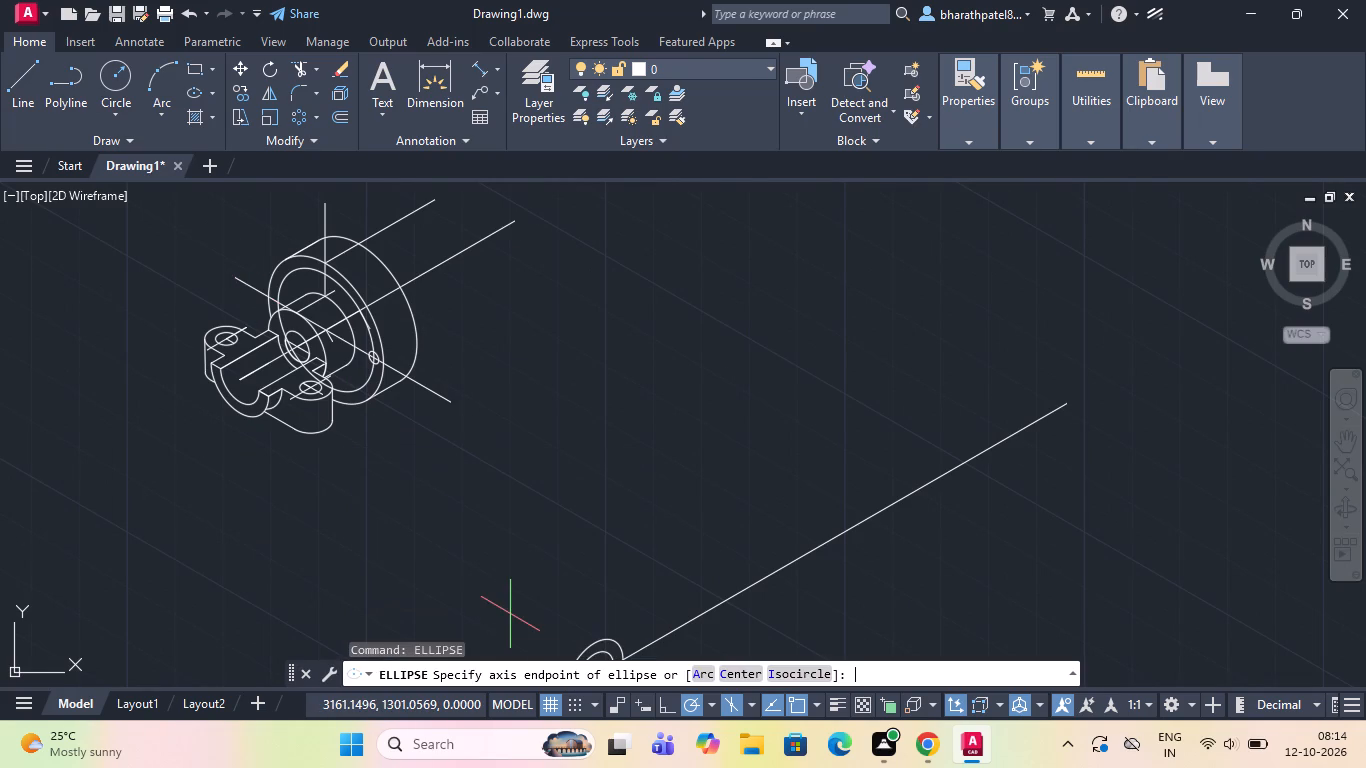
pyautogui.click(821, 674)
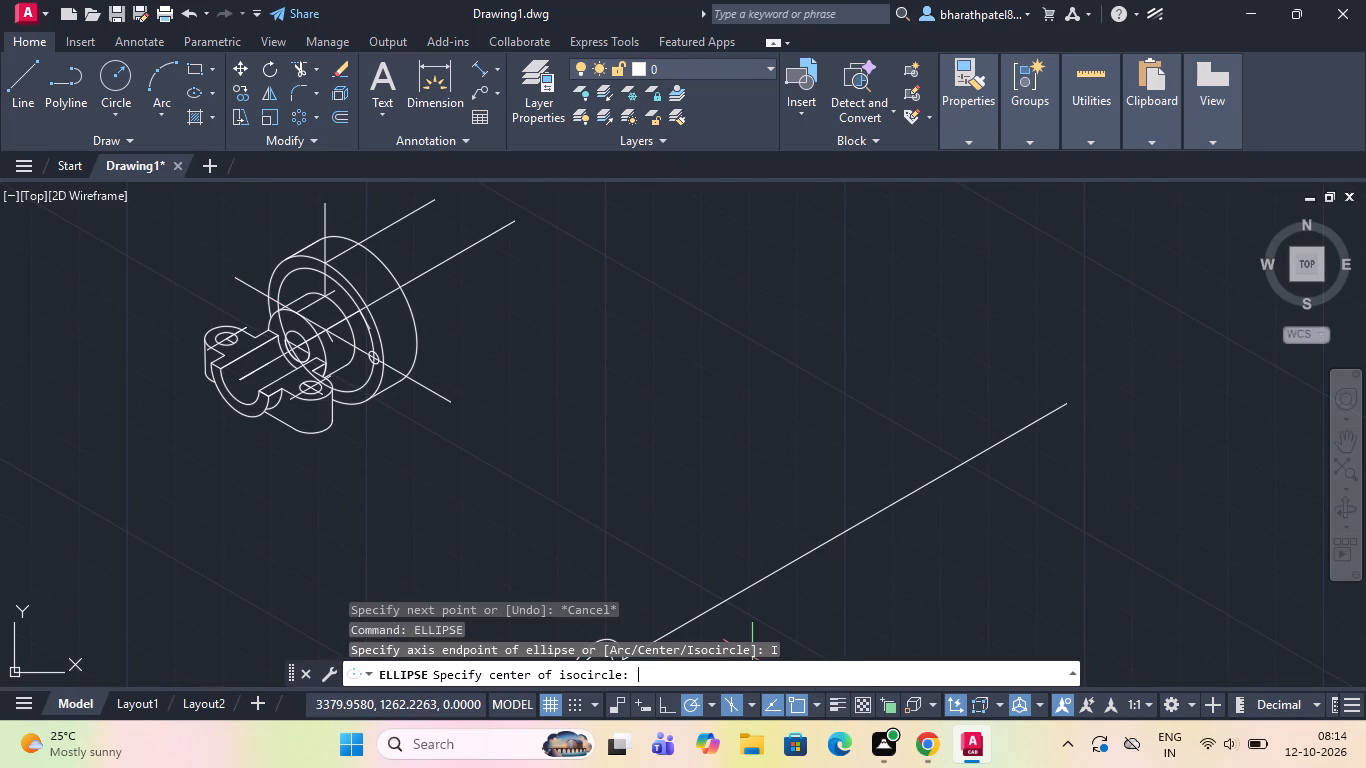
pyautogui.scroll(3, 245, 329)
pyautogui.scroll(-2, 252, 338)
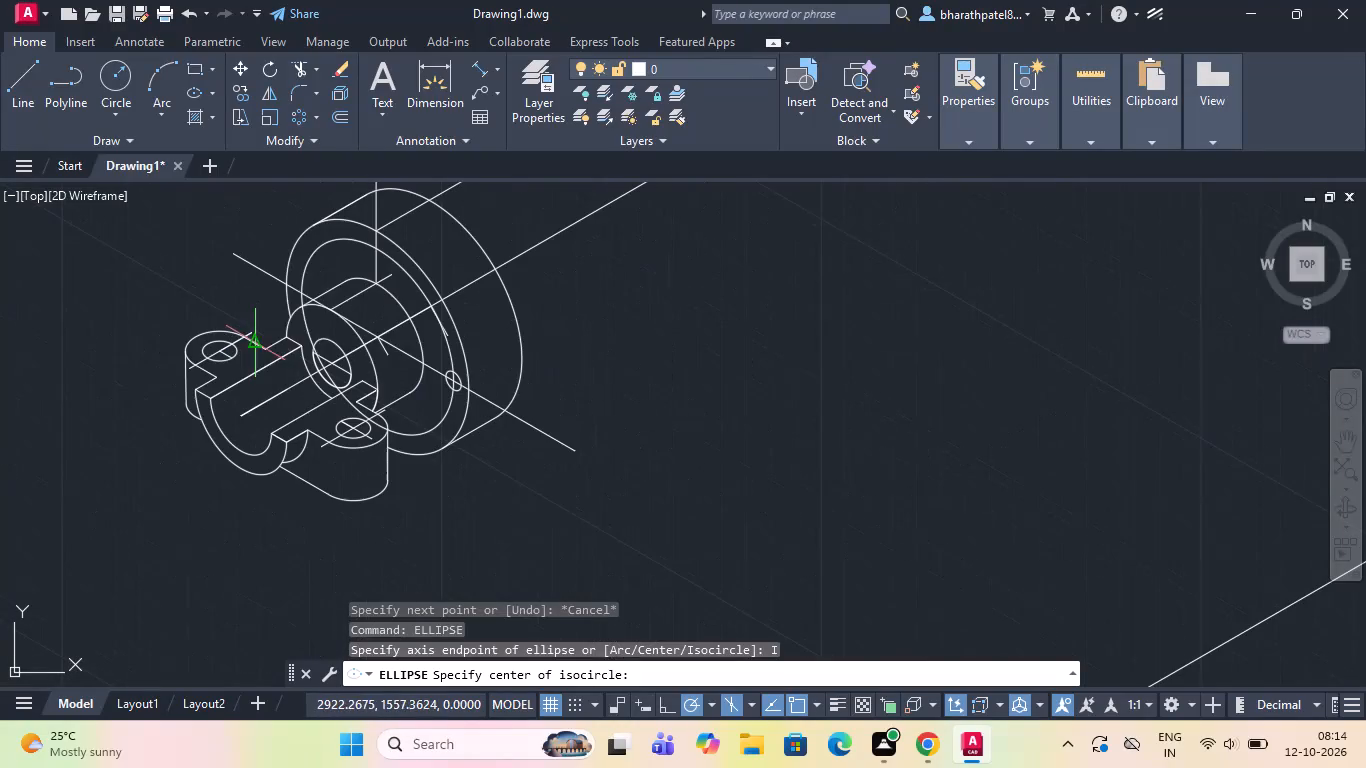
pyautogui.scroll(3, 314, 262)
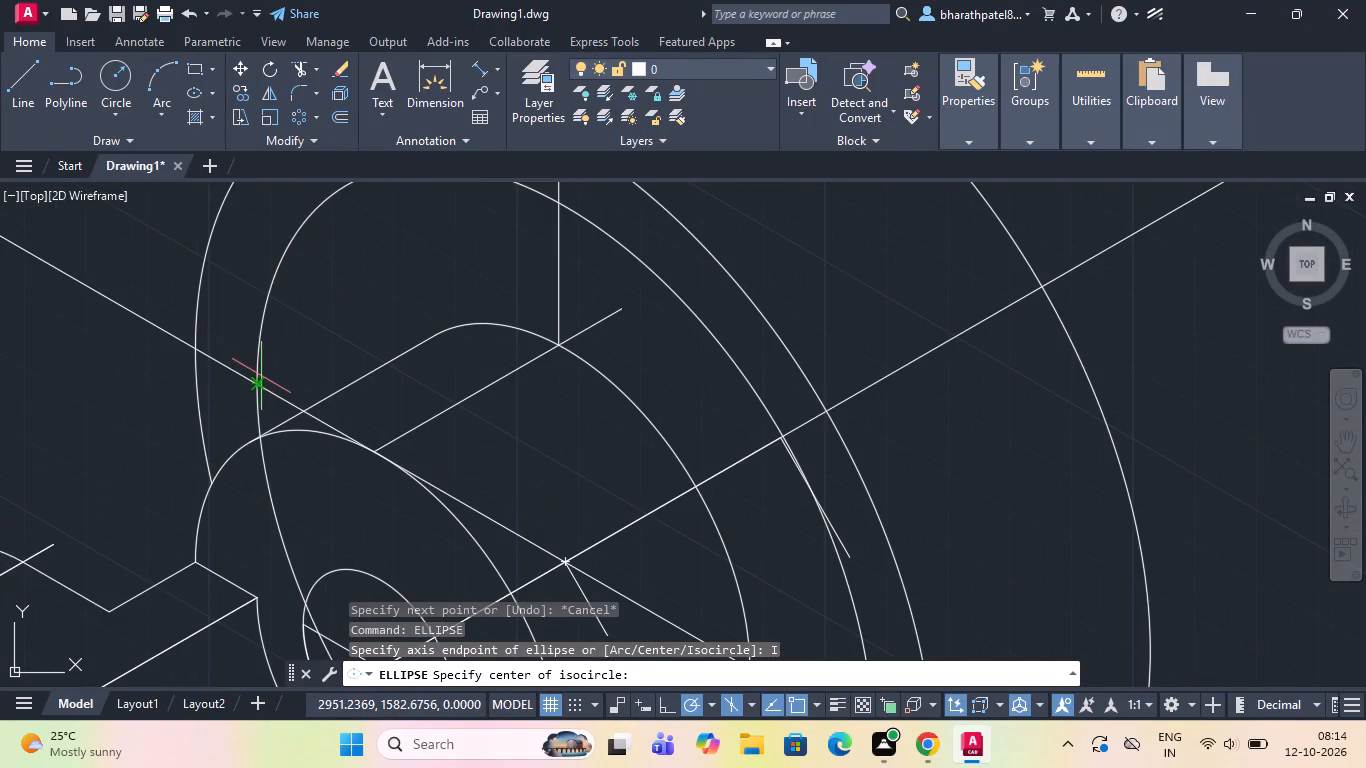
pyautogui.click(254, 387)
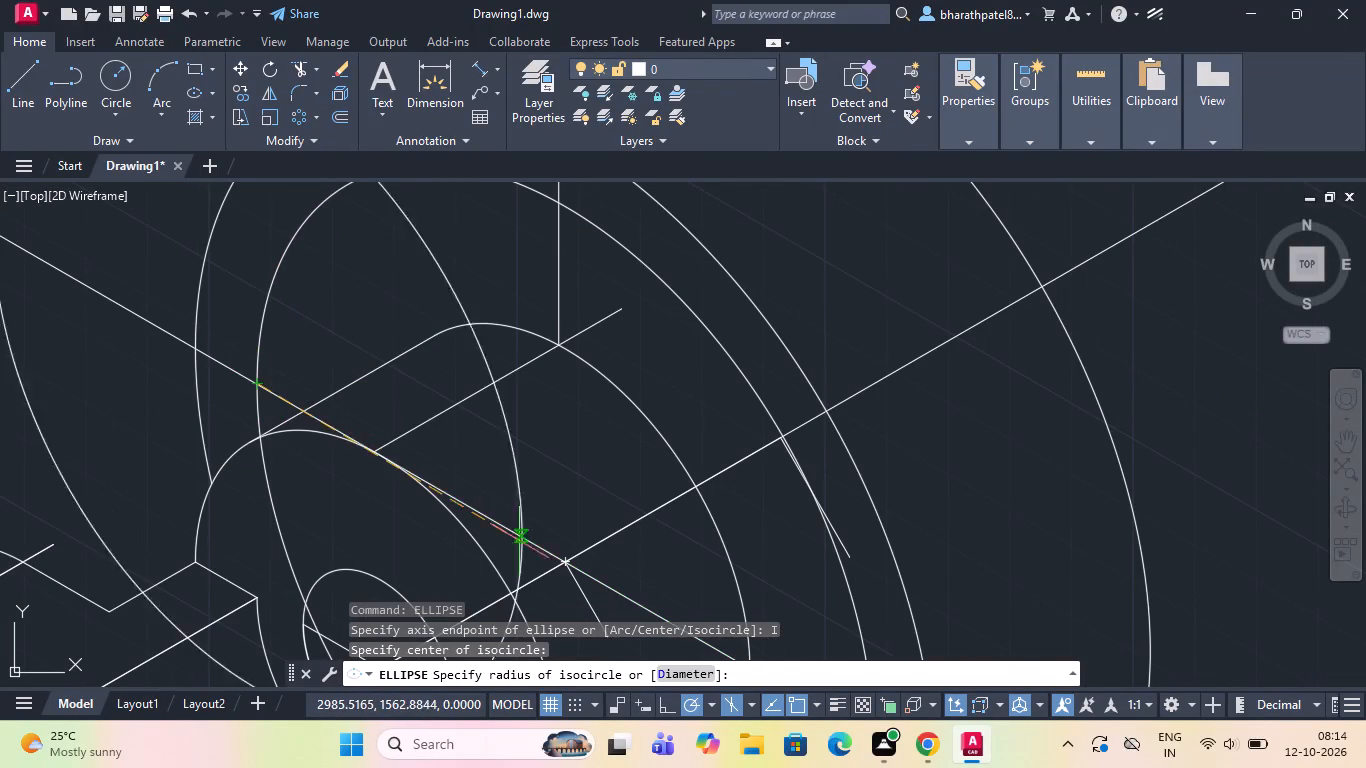
pyautogui.click(691, 677)
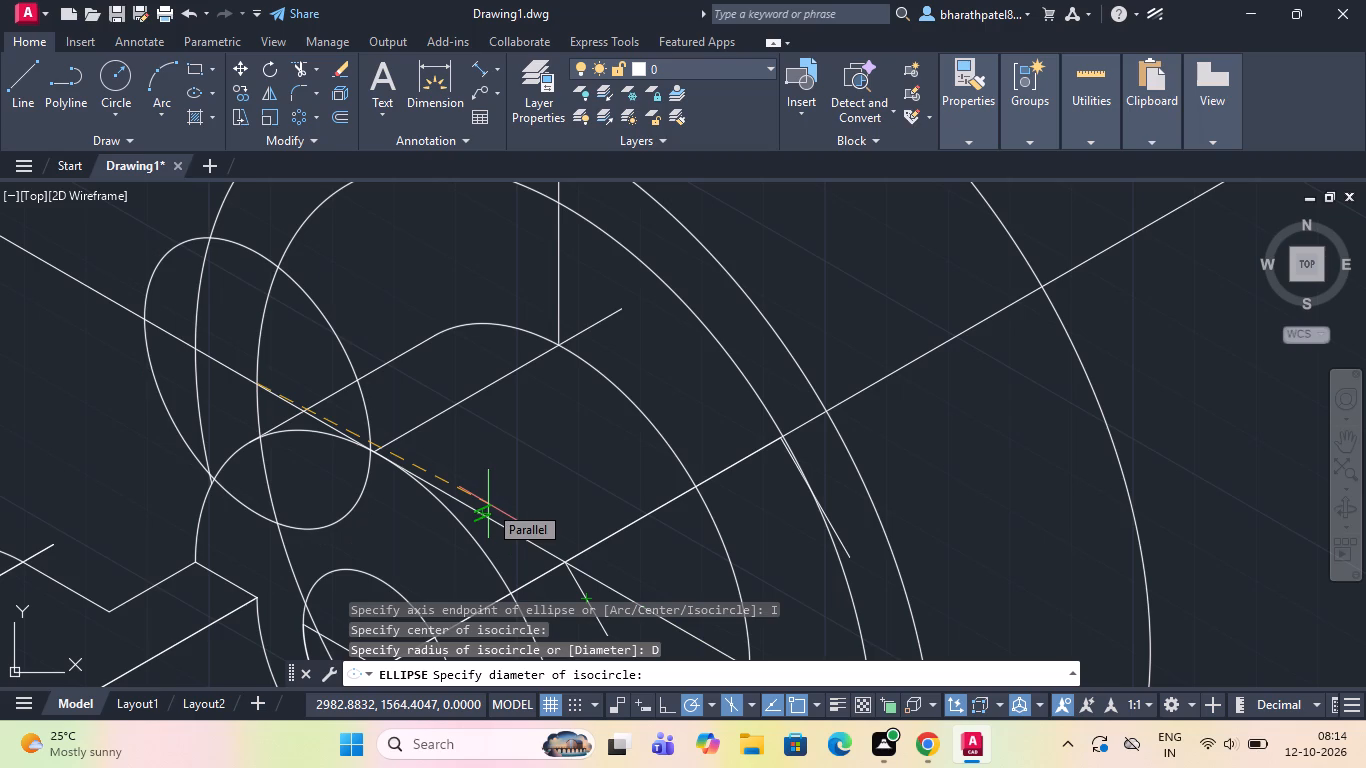
pyautogui.write('10')
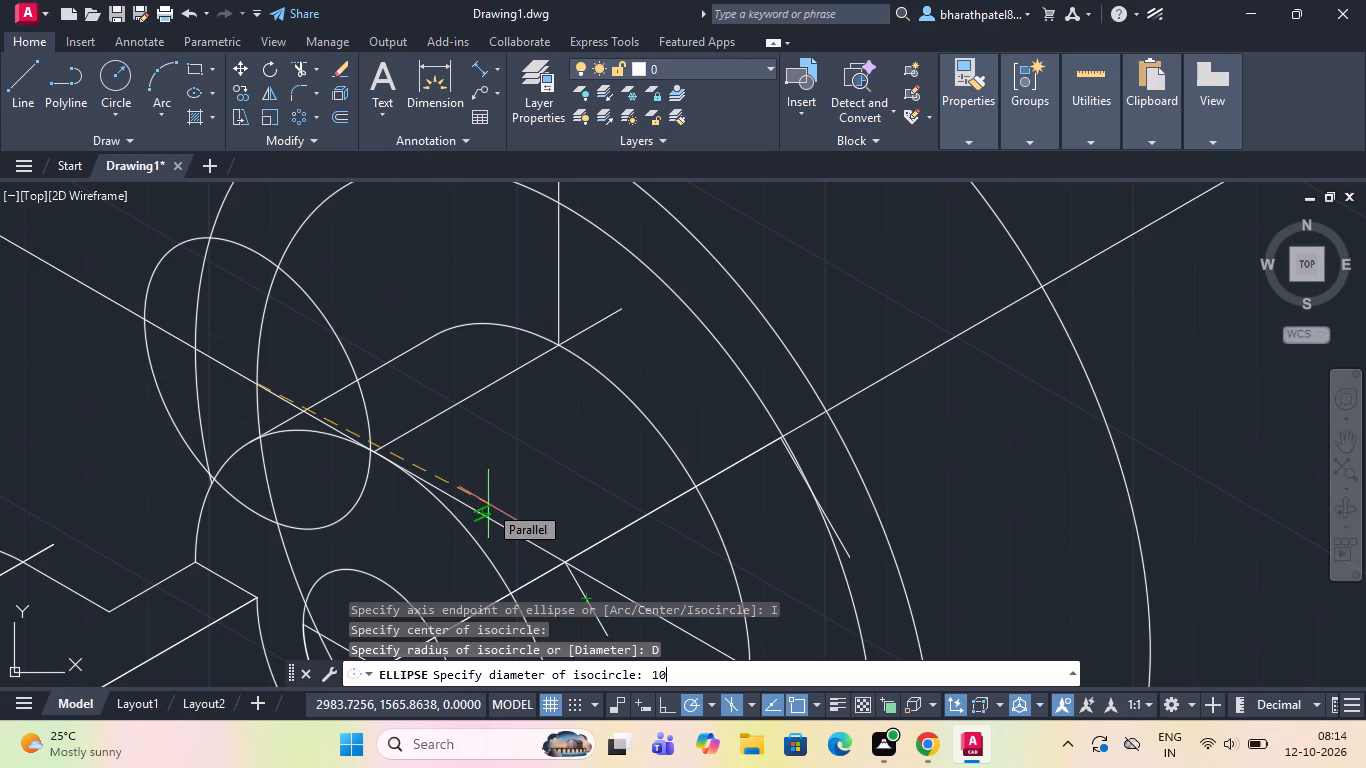
pyautogui.press('Return')
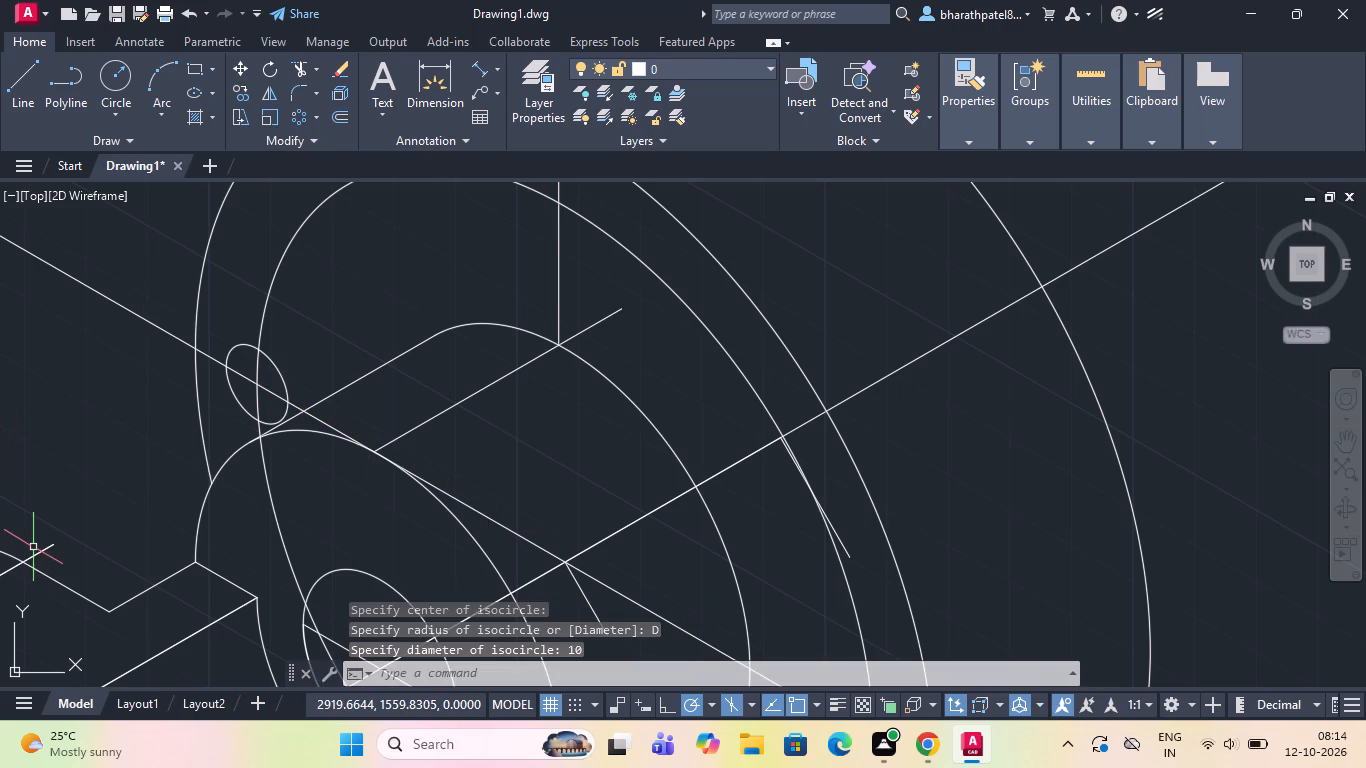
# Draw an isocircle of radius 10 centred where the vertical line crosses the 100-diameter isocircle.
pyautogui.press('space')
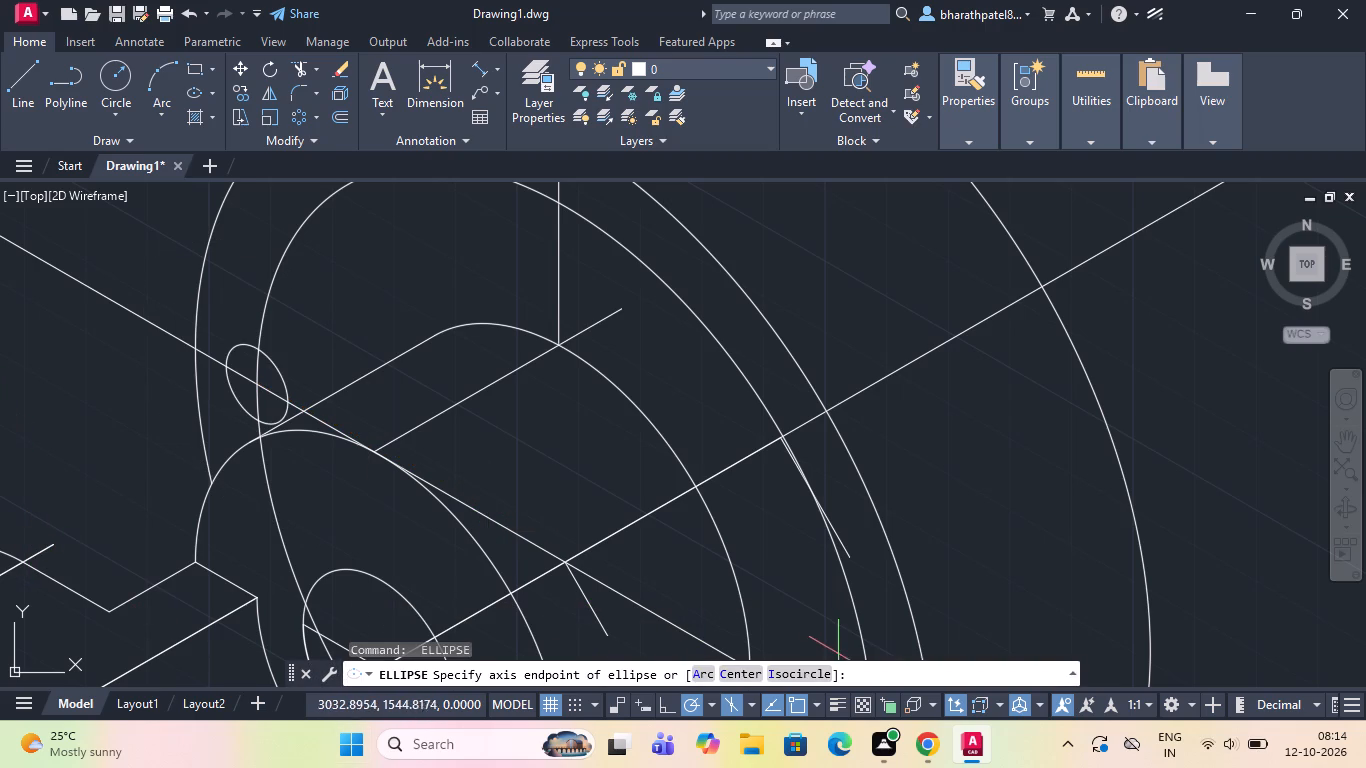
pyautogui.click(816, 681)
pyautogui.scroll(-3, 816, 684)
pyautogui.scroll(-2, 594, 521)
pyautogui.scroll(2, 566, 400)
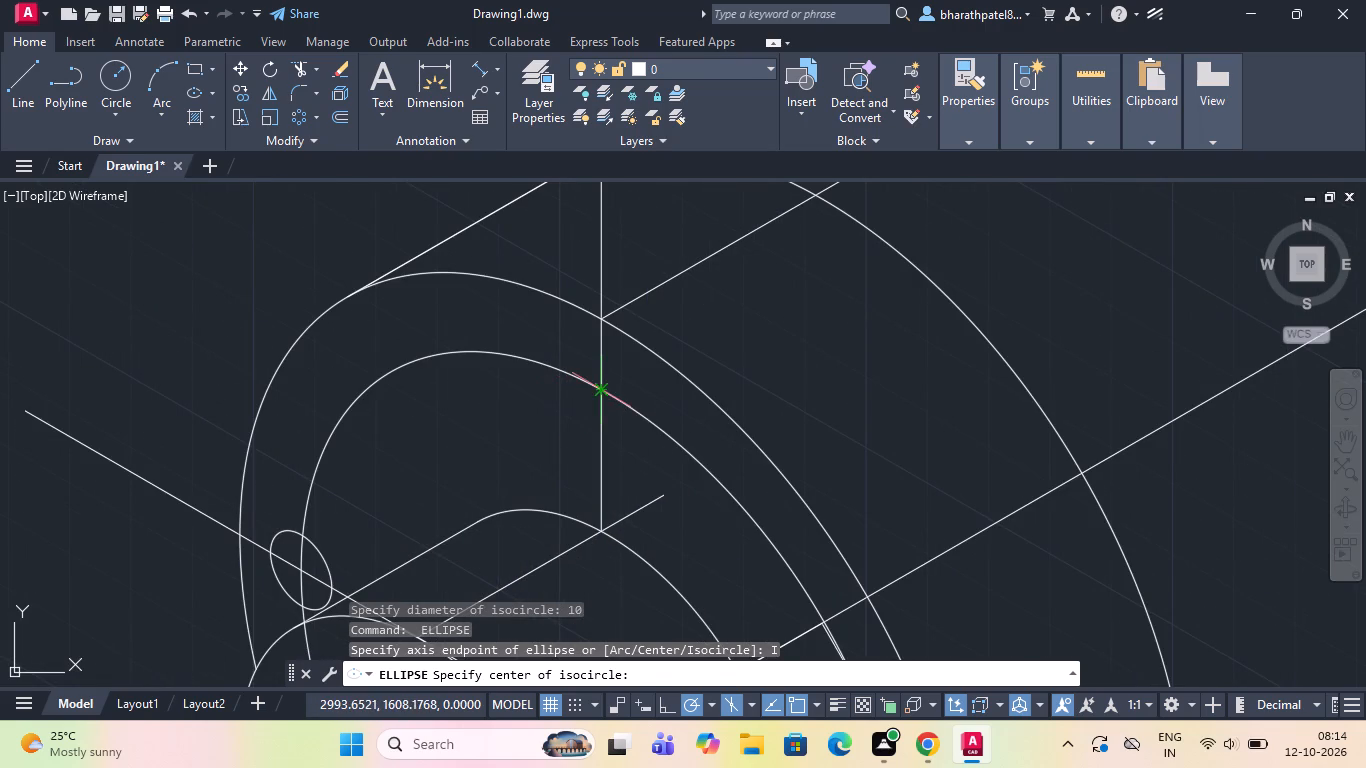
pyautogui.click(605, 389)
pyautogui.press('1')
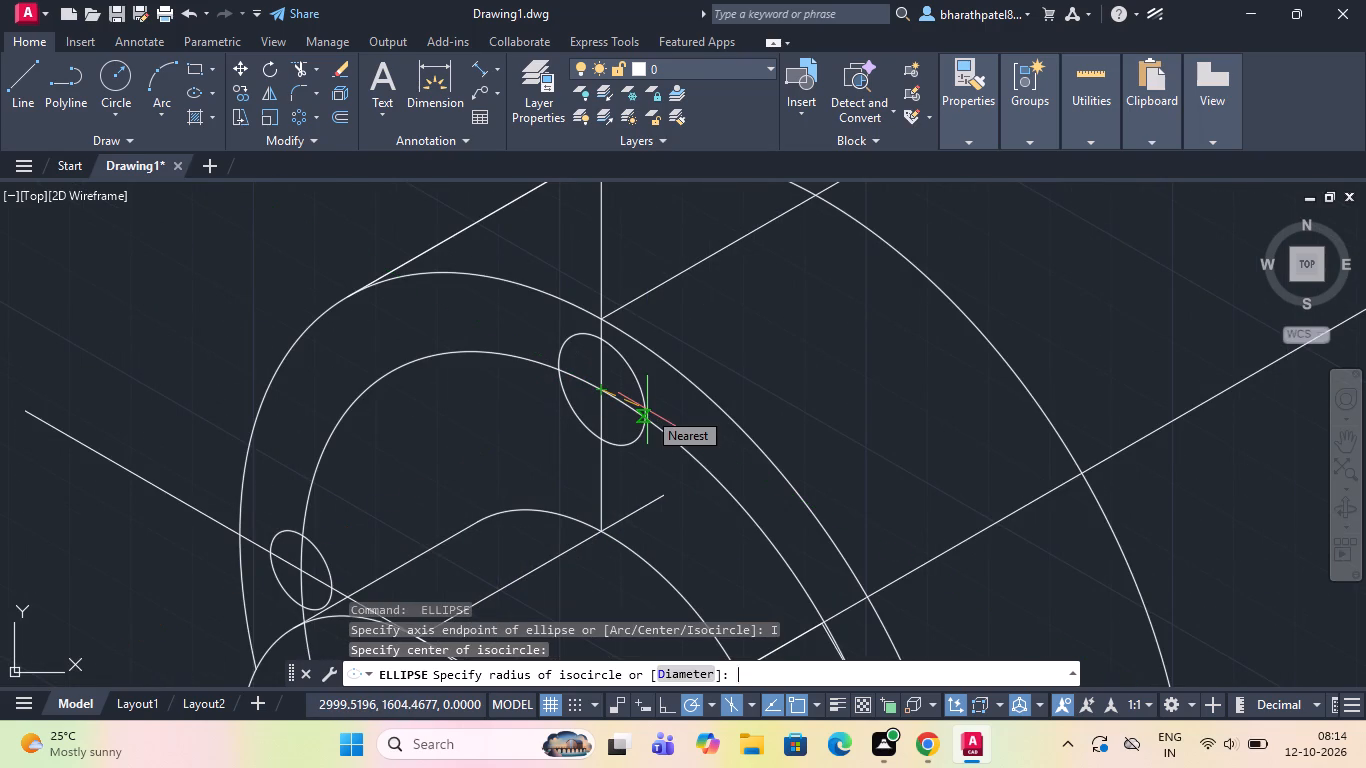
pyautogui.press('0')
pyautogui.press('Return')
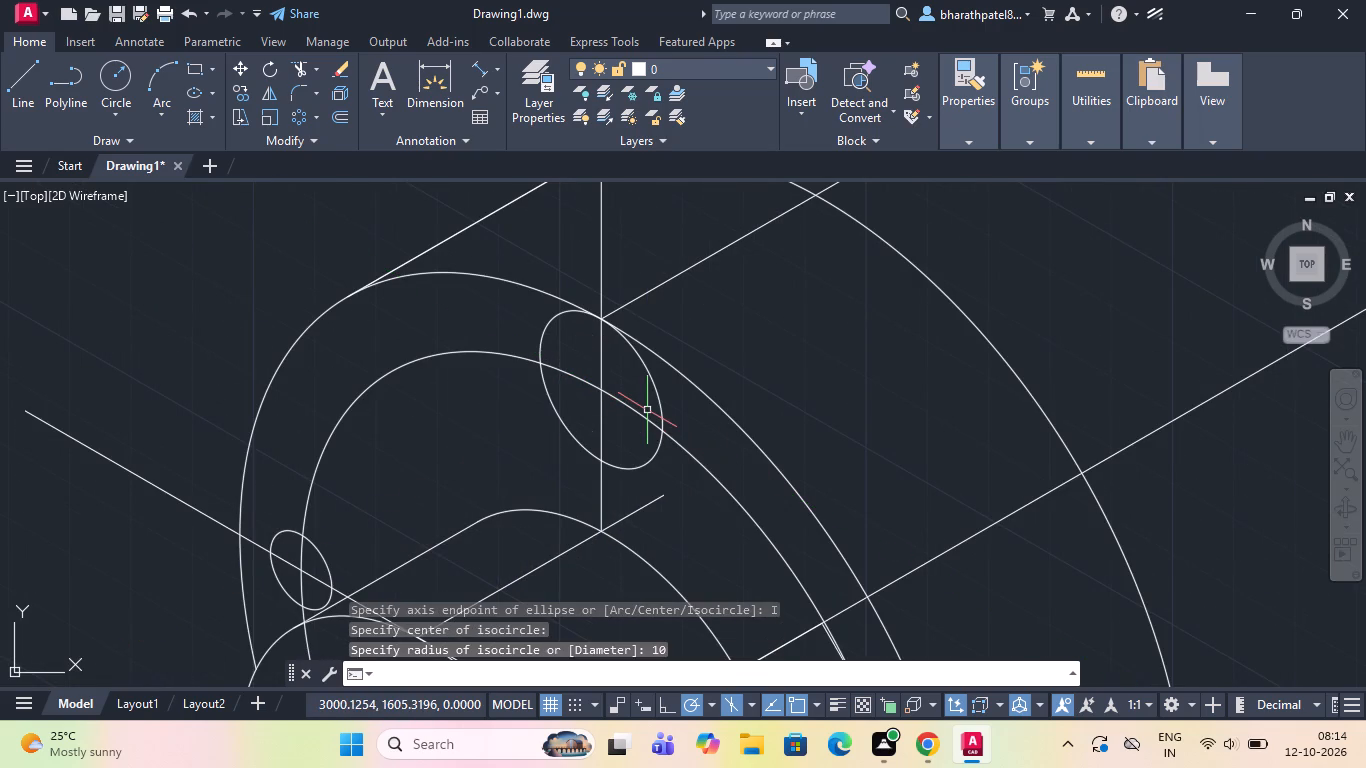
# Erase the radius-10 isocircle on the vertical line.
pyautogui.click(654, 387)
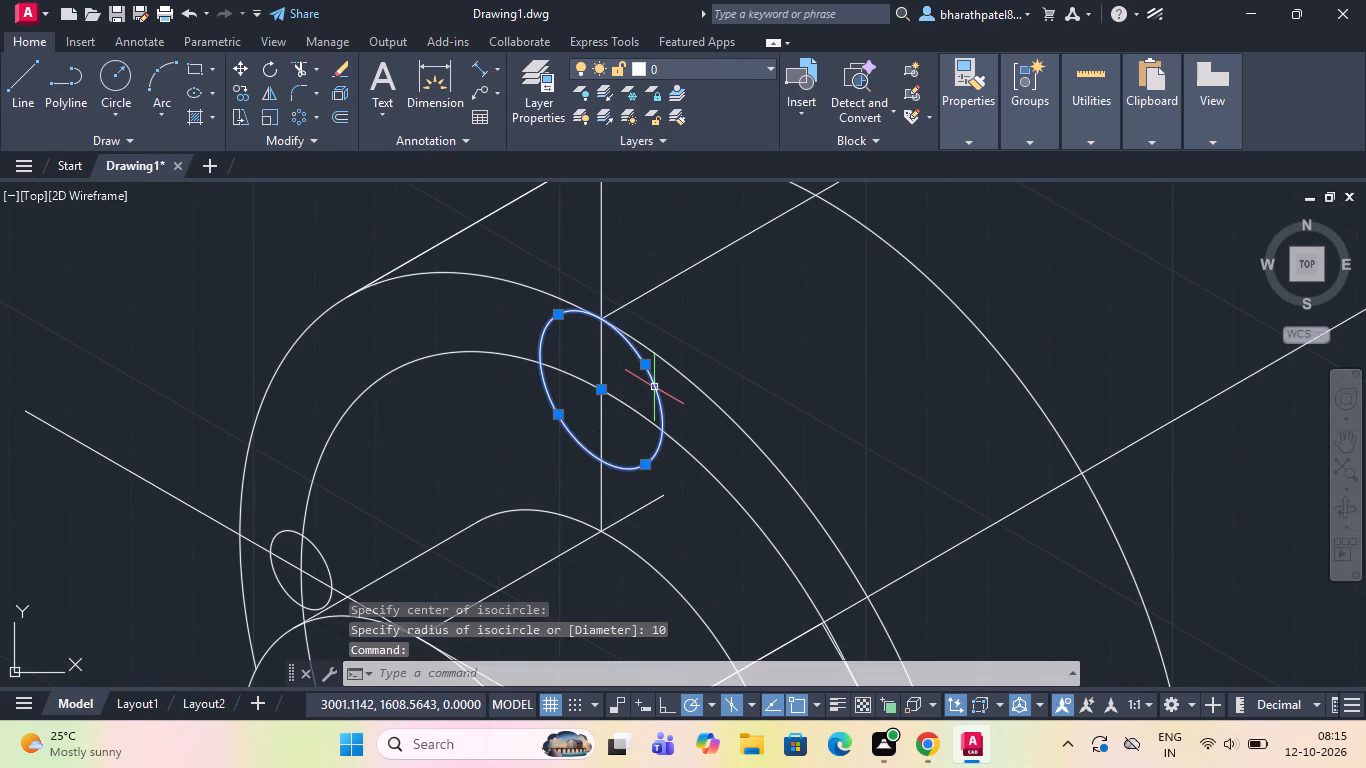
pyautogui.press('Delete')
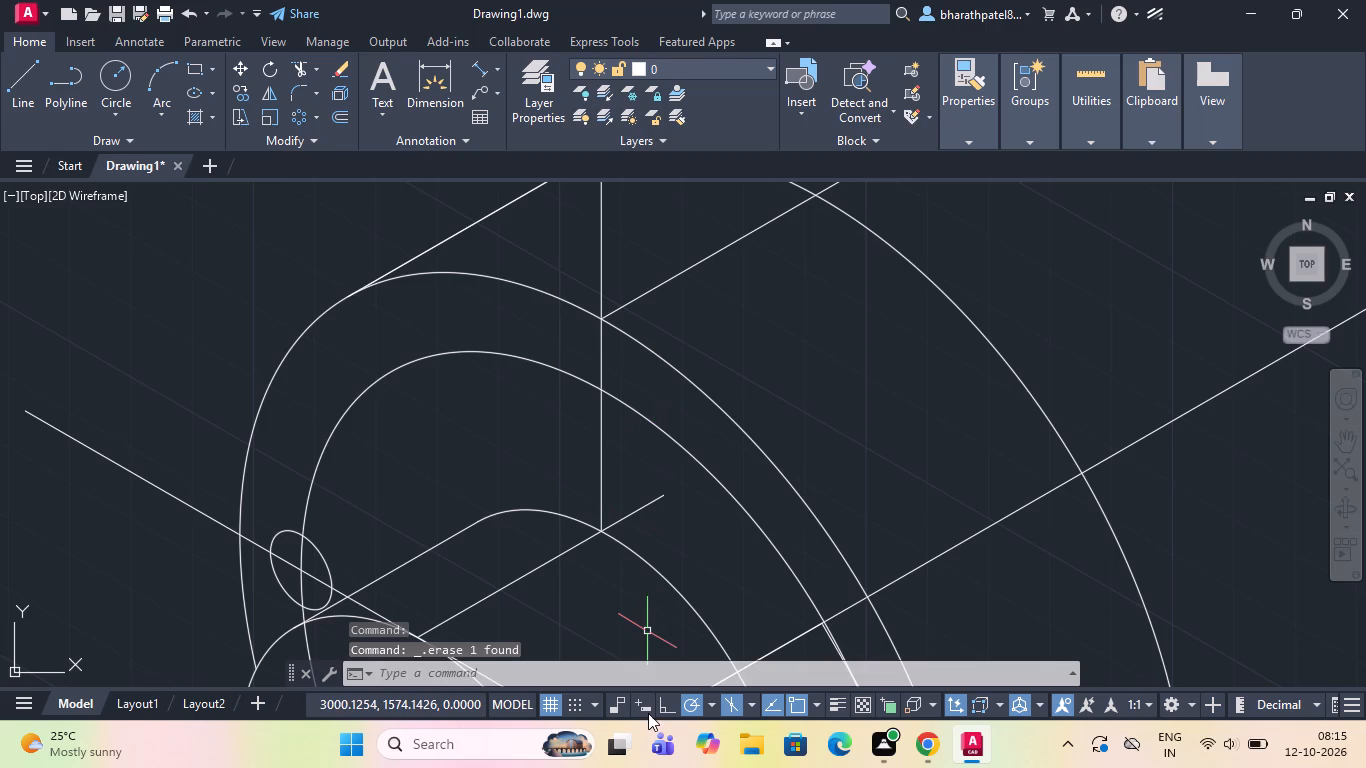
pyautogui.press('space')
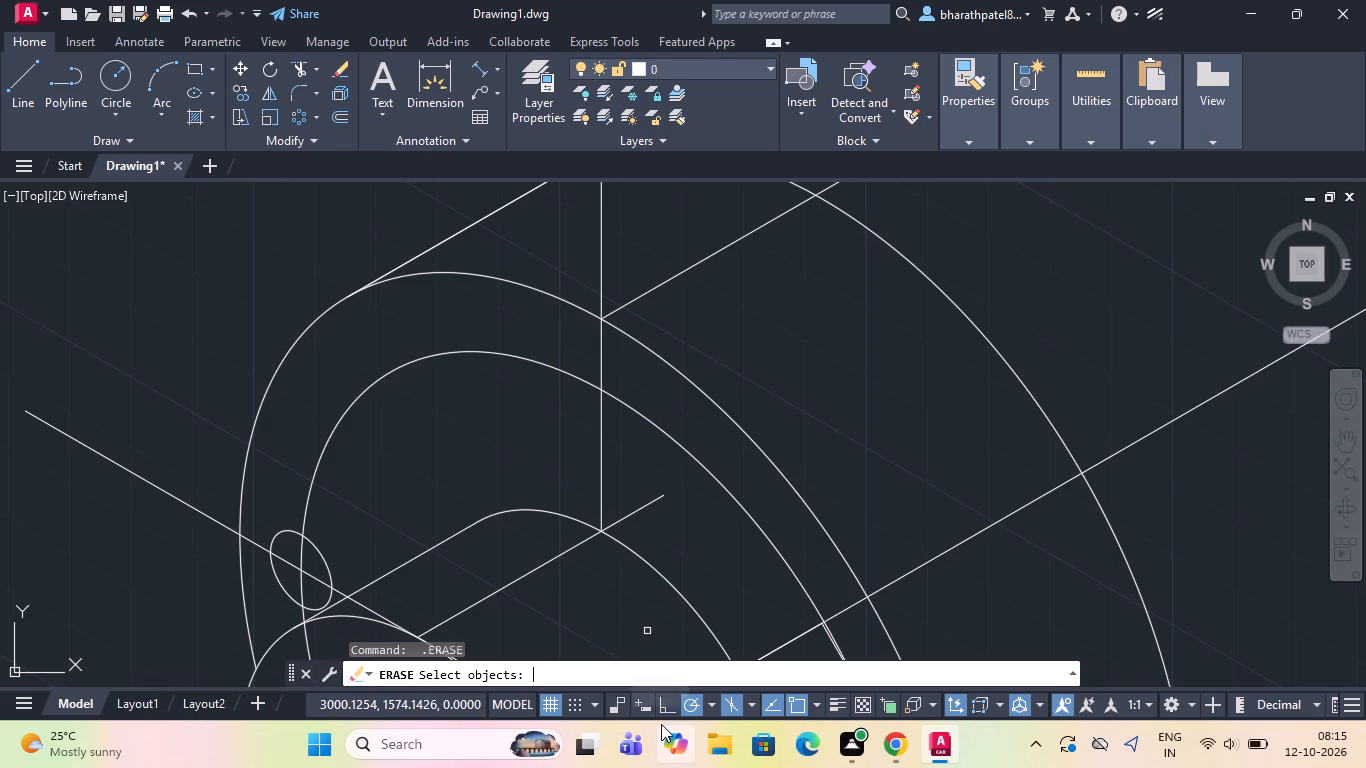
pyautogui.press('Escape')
# Draw an isocircle of diameter 10 centred where the vertical line crosses the 100-diameter isocircle.
pyautogui.press('e')
pyautogui.write('ll')
pyautogui.press('Return')
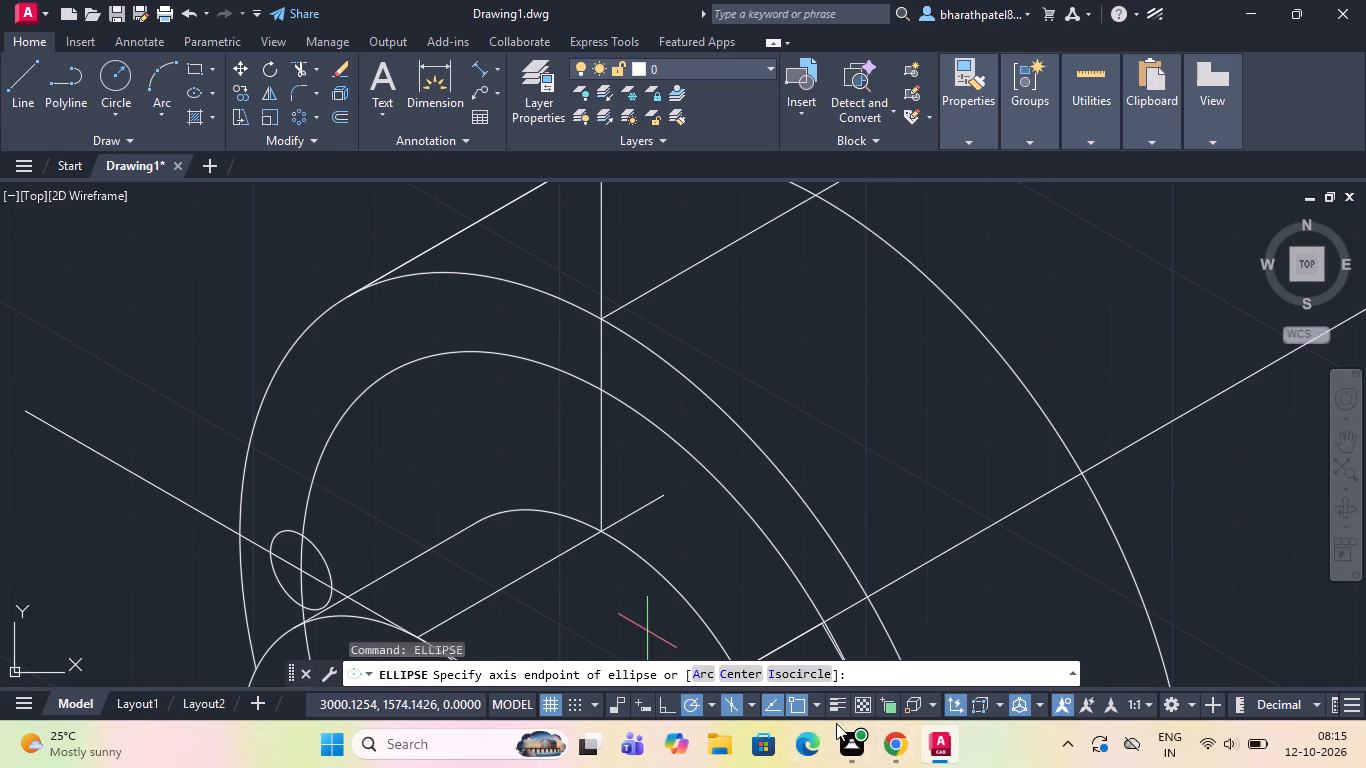
pyautogui.click(784, 670)
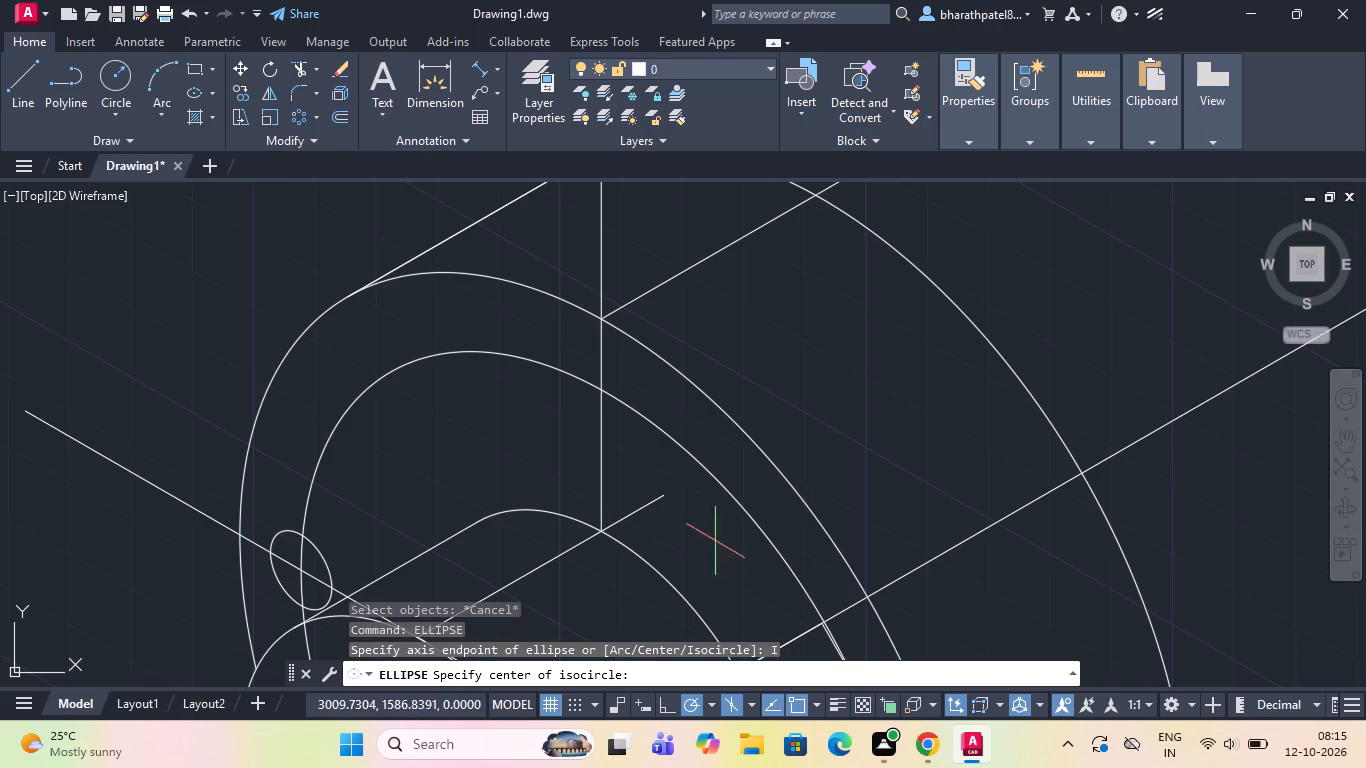
pyautogui.click(607, 395)
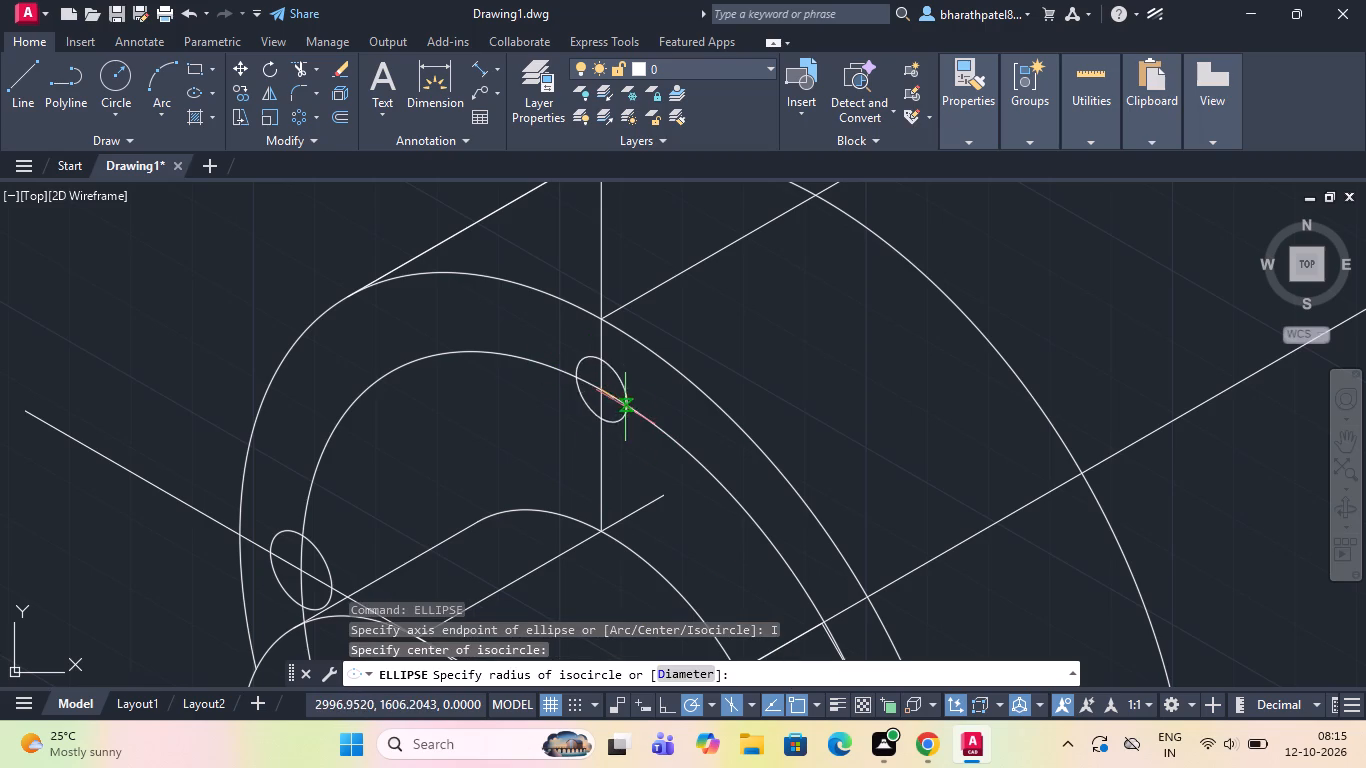
pyautogui.click(674, 672)
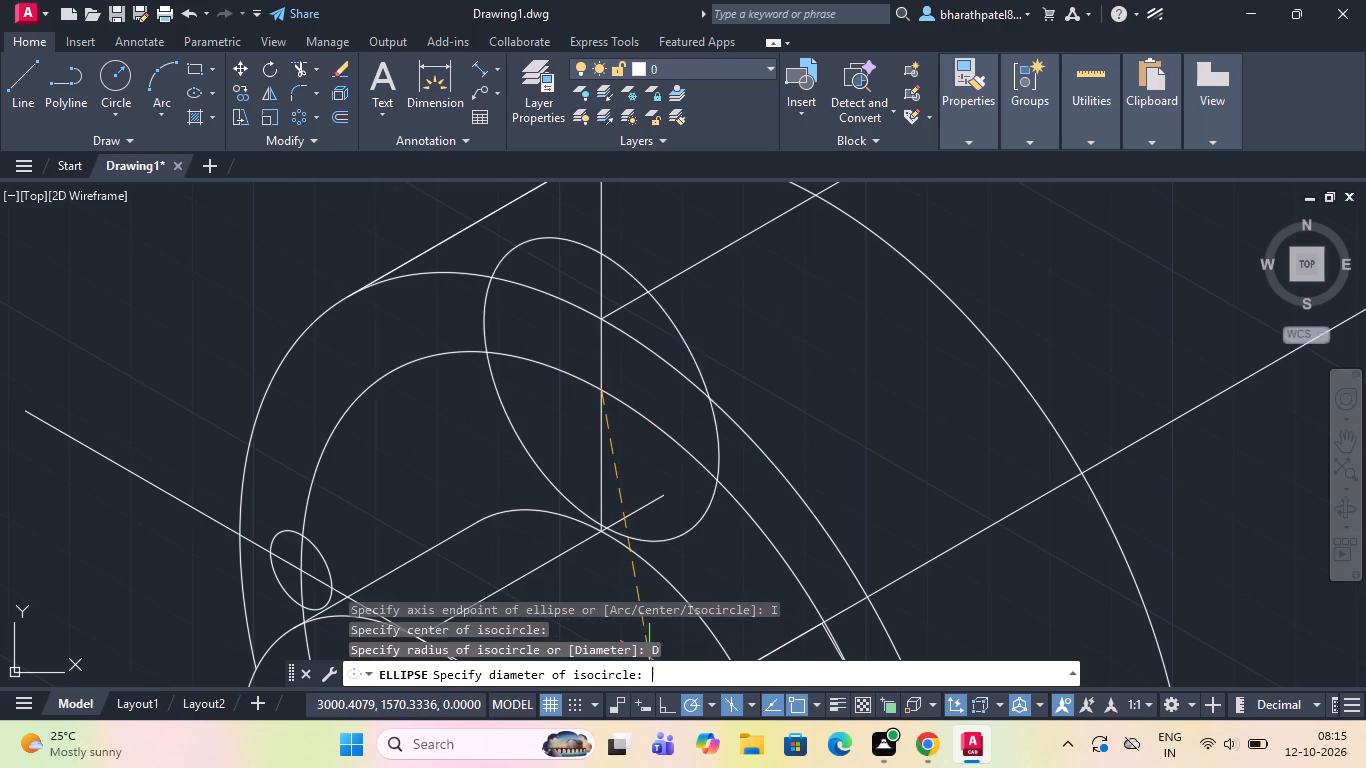
pyautogui.write('10')
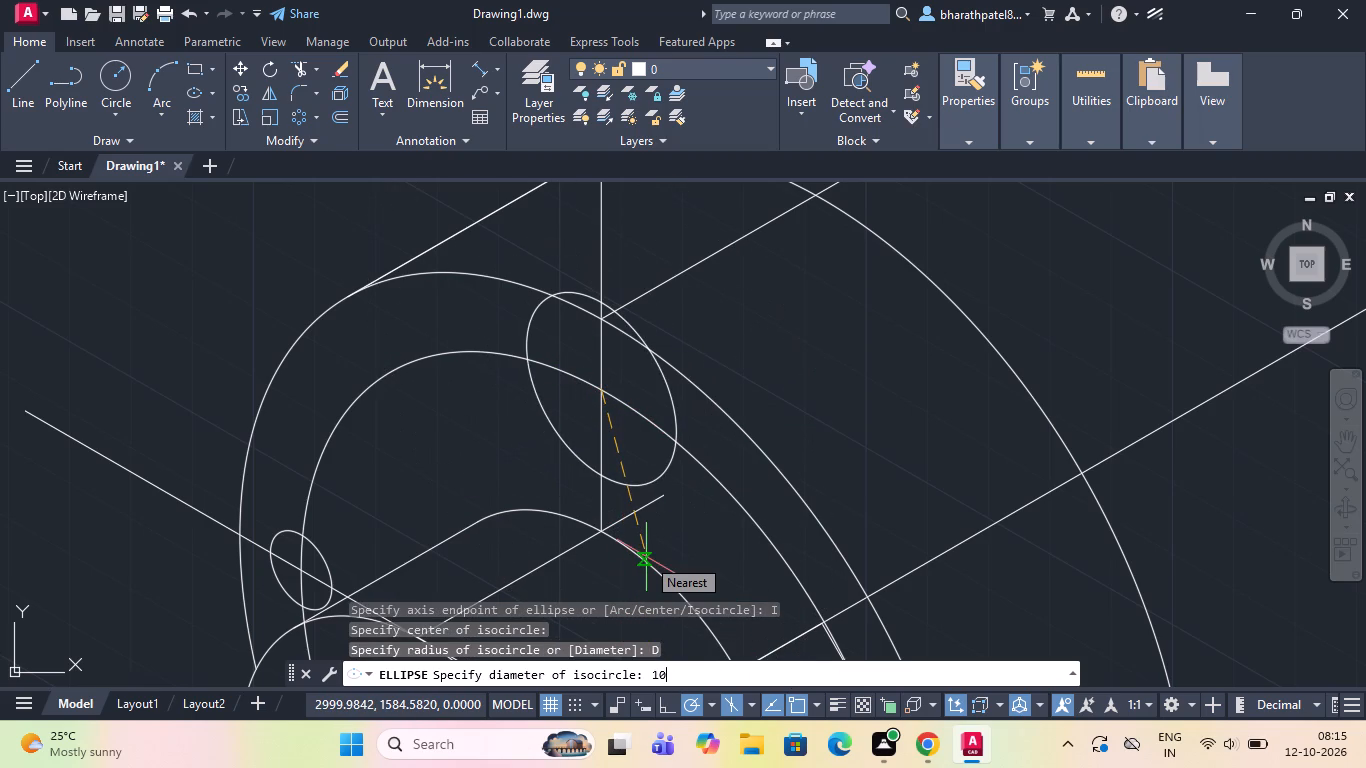
pyautogui.press('Return')
# Erase the two construction lines running at 150° and 330° from the flange centre through the side bolt holes.
pyautogui.scroll(-2, 132, 284)
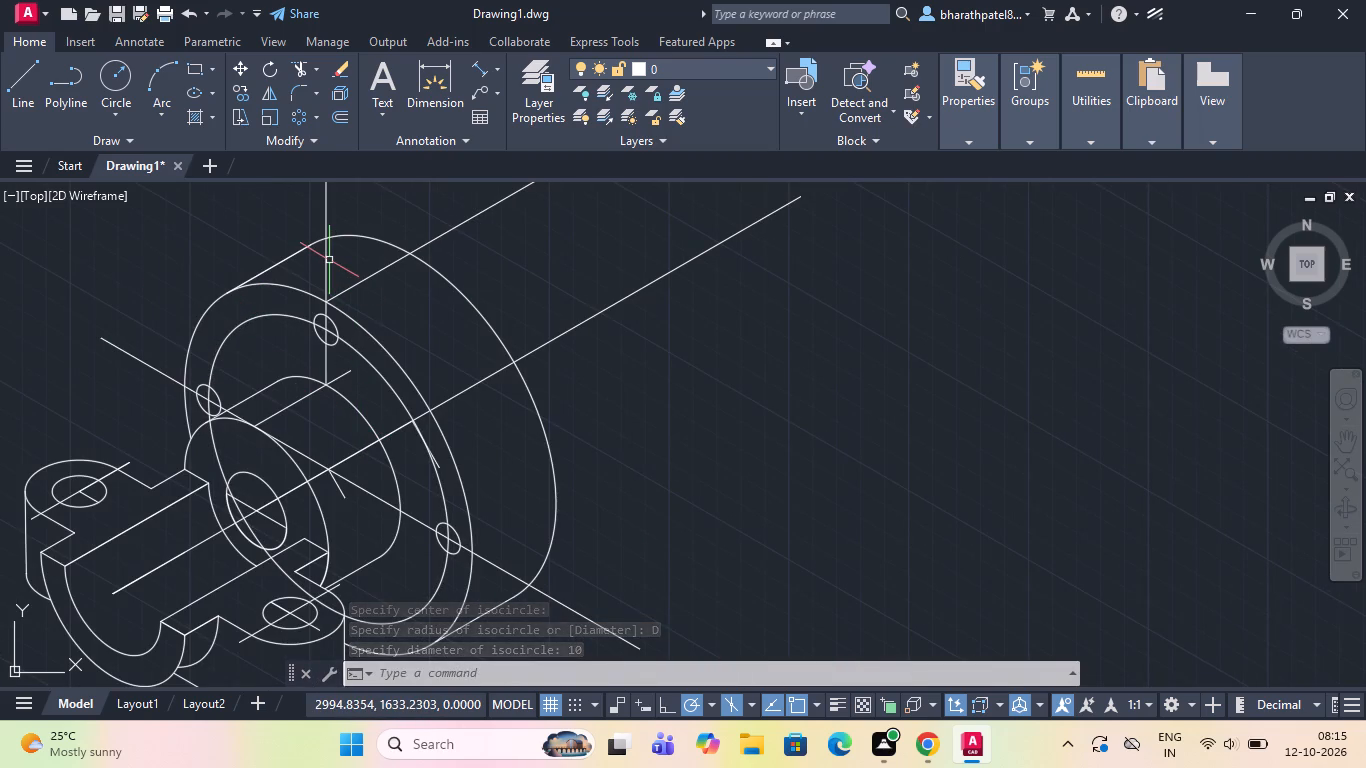
pyautogui.click(144, 361)
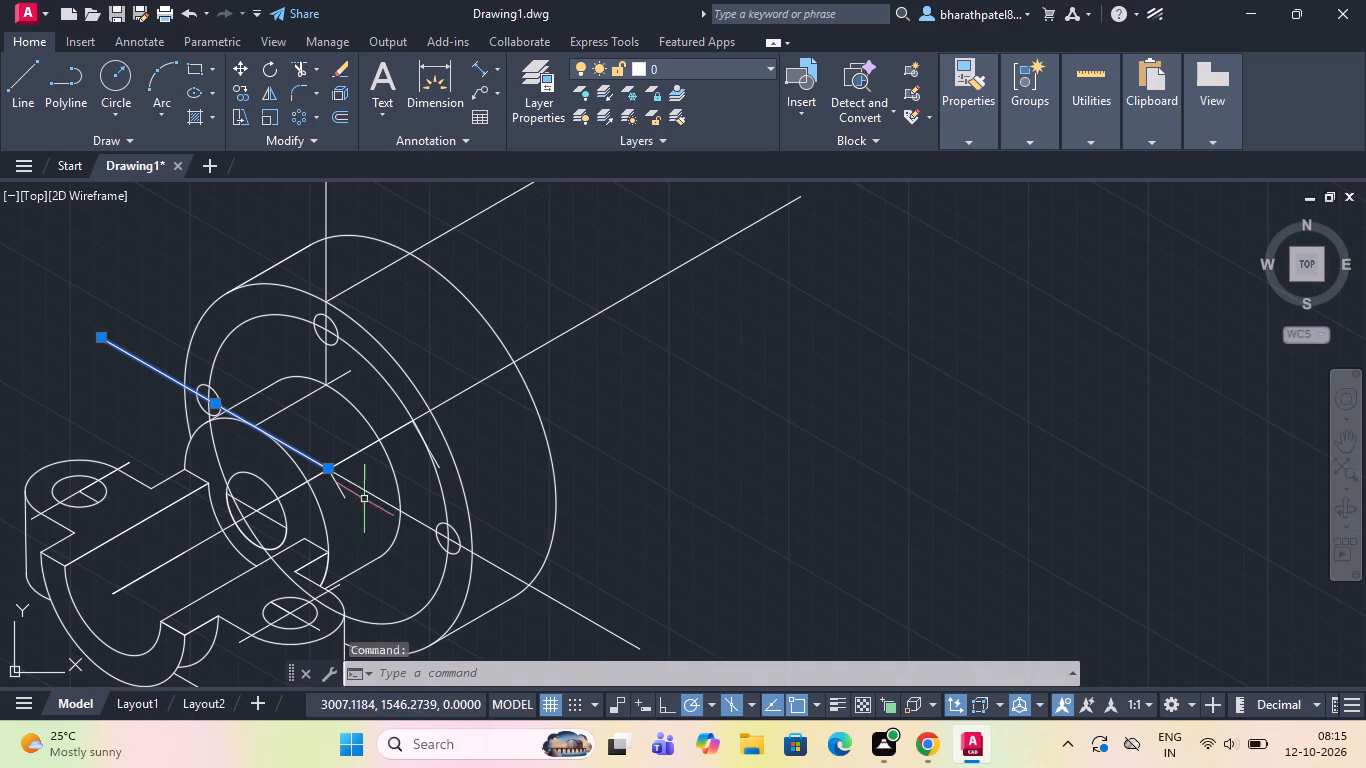
pyautogui.click(369, 493)
pyautogui.press('Delete')
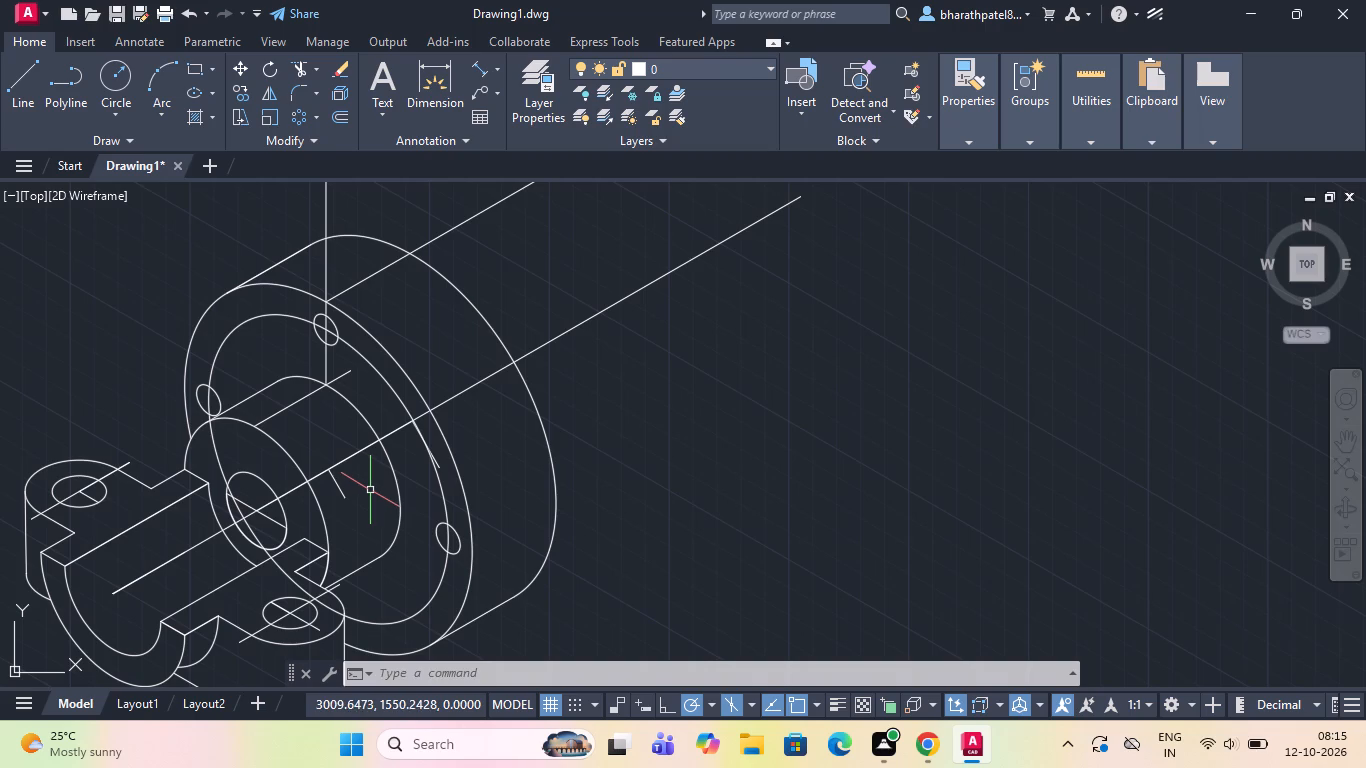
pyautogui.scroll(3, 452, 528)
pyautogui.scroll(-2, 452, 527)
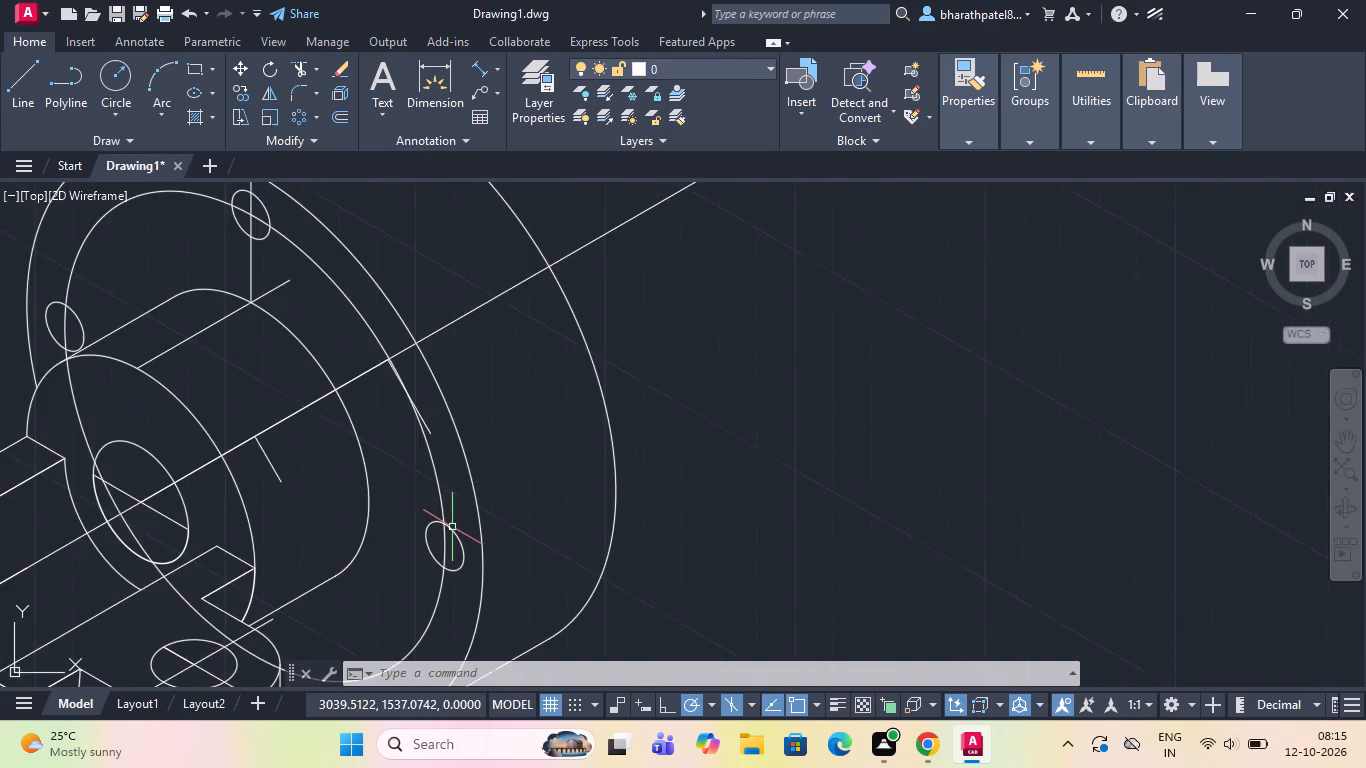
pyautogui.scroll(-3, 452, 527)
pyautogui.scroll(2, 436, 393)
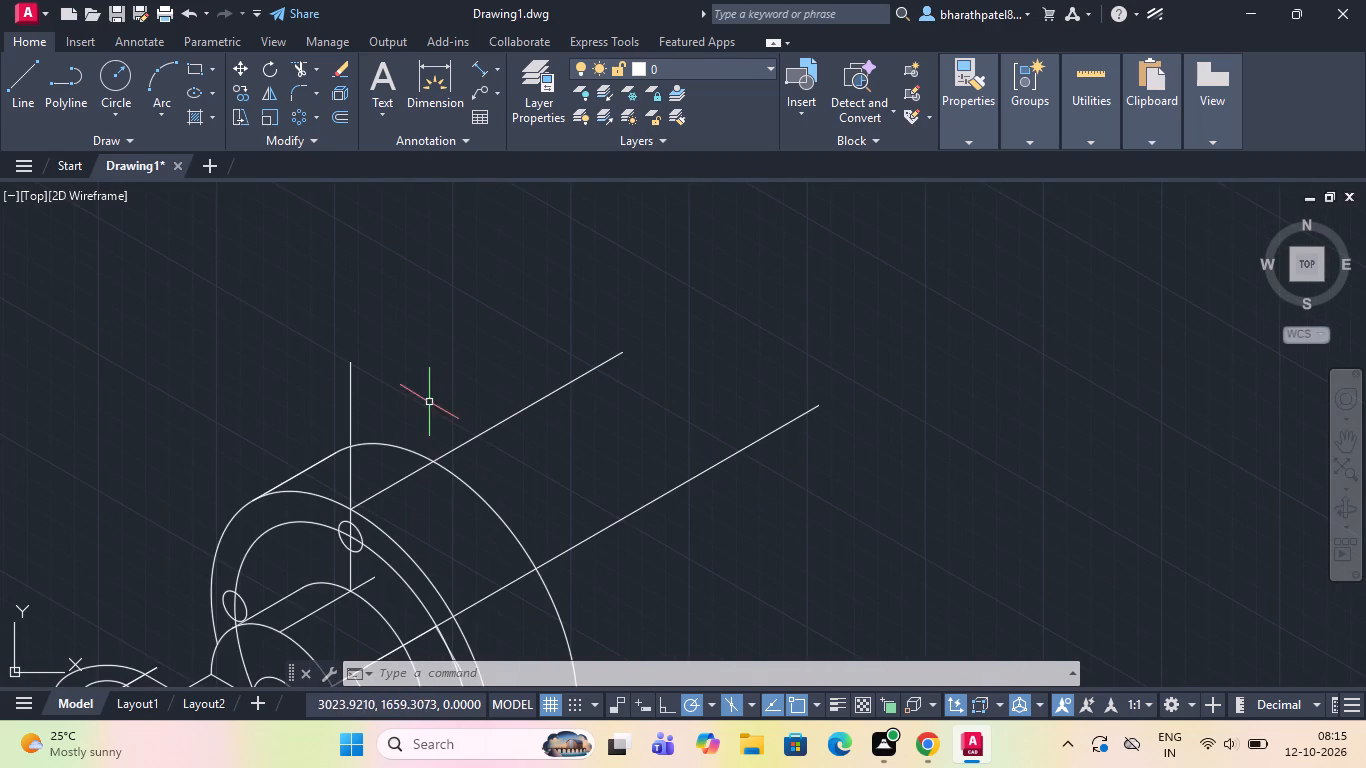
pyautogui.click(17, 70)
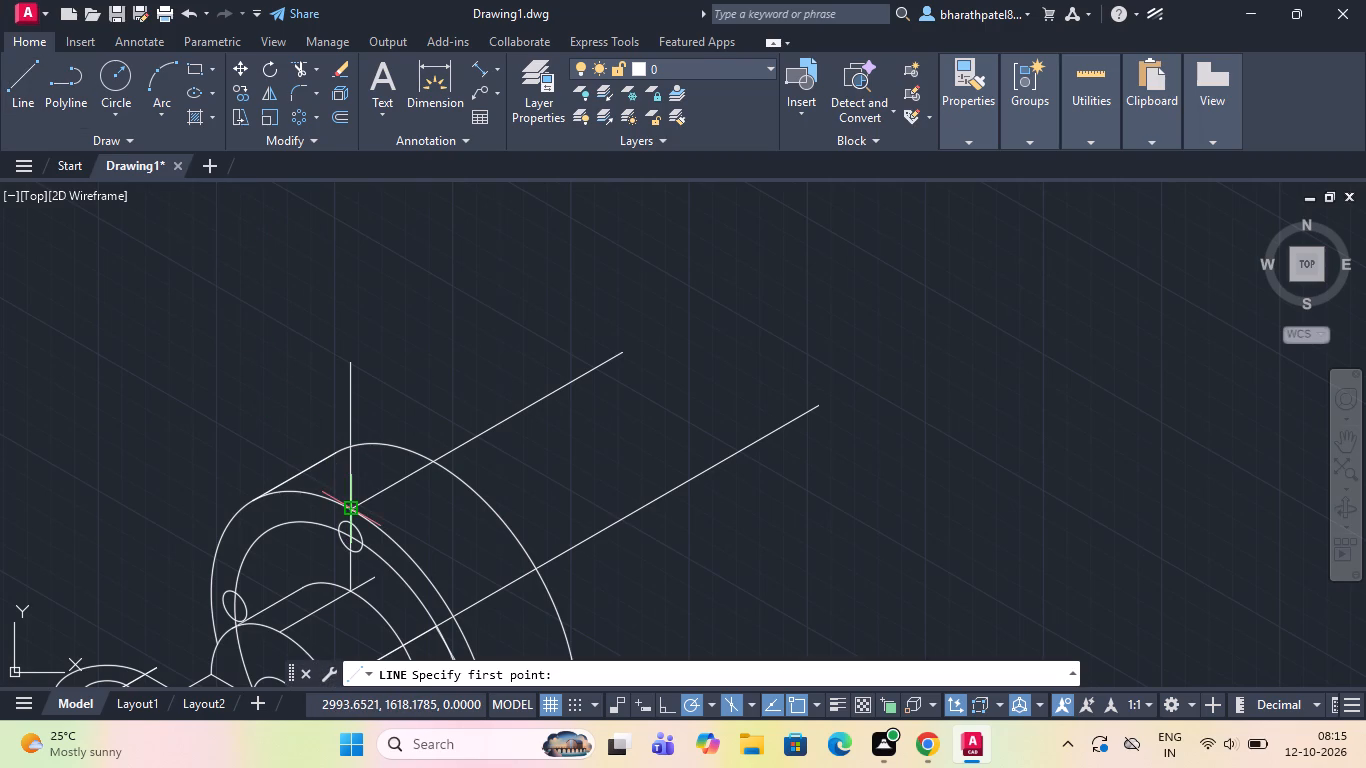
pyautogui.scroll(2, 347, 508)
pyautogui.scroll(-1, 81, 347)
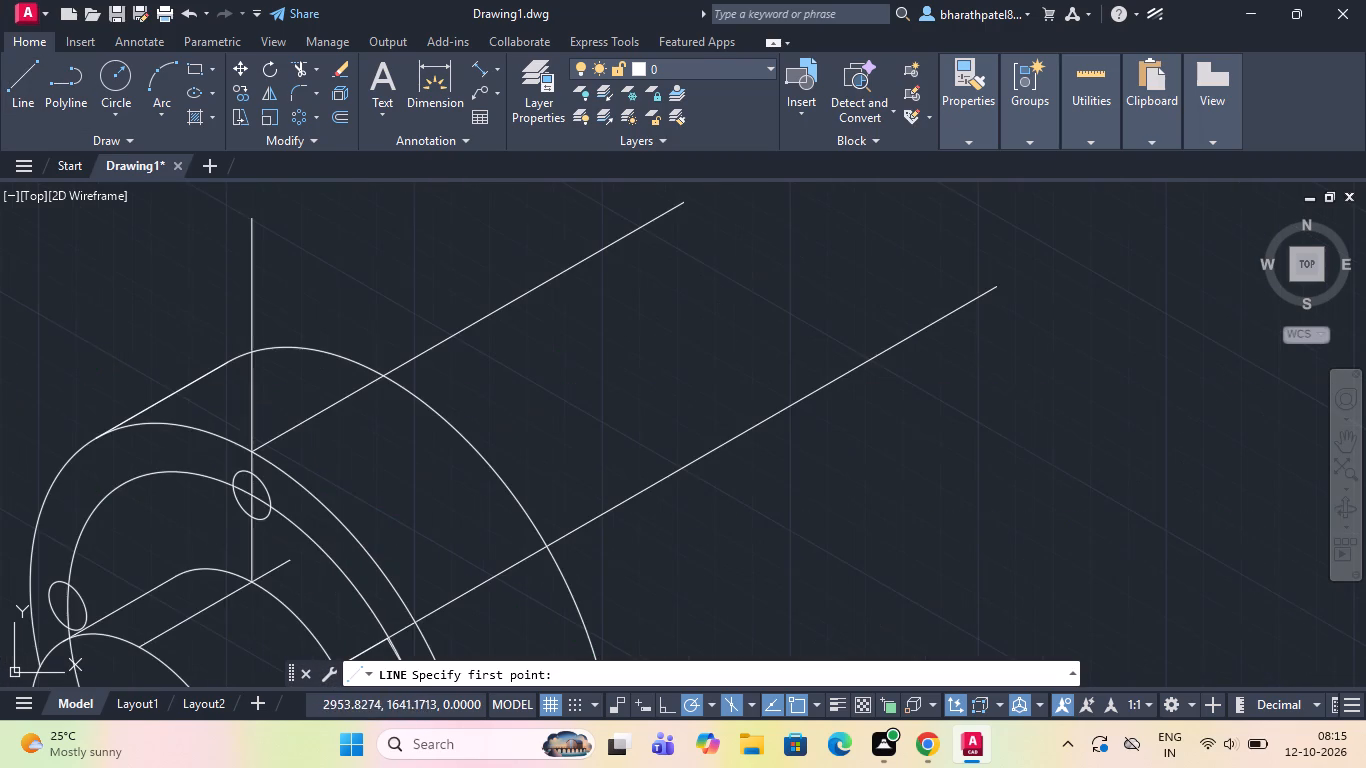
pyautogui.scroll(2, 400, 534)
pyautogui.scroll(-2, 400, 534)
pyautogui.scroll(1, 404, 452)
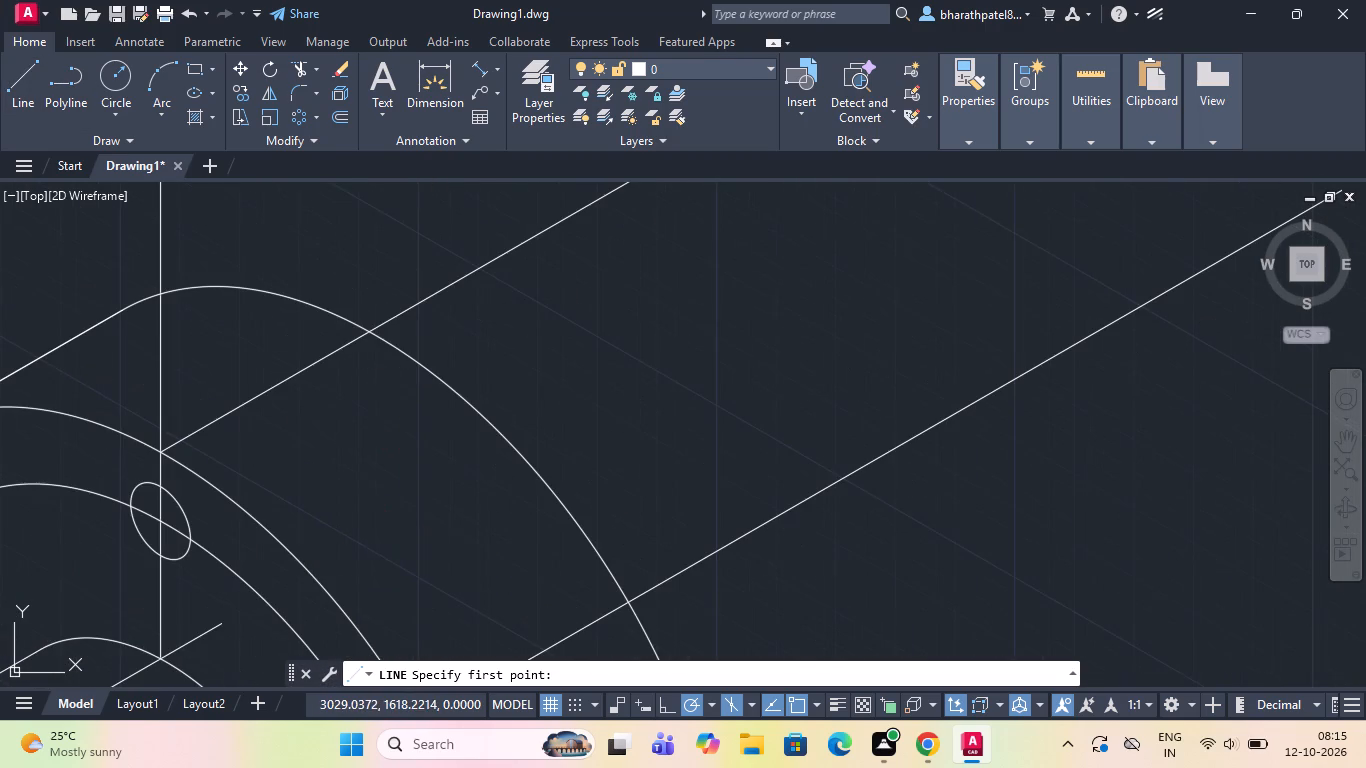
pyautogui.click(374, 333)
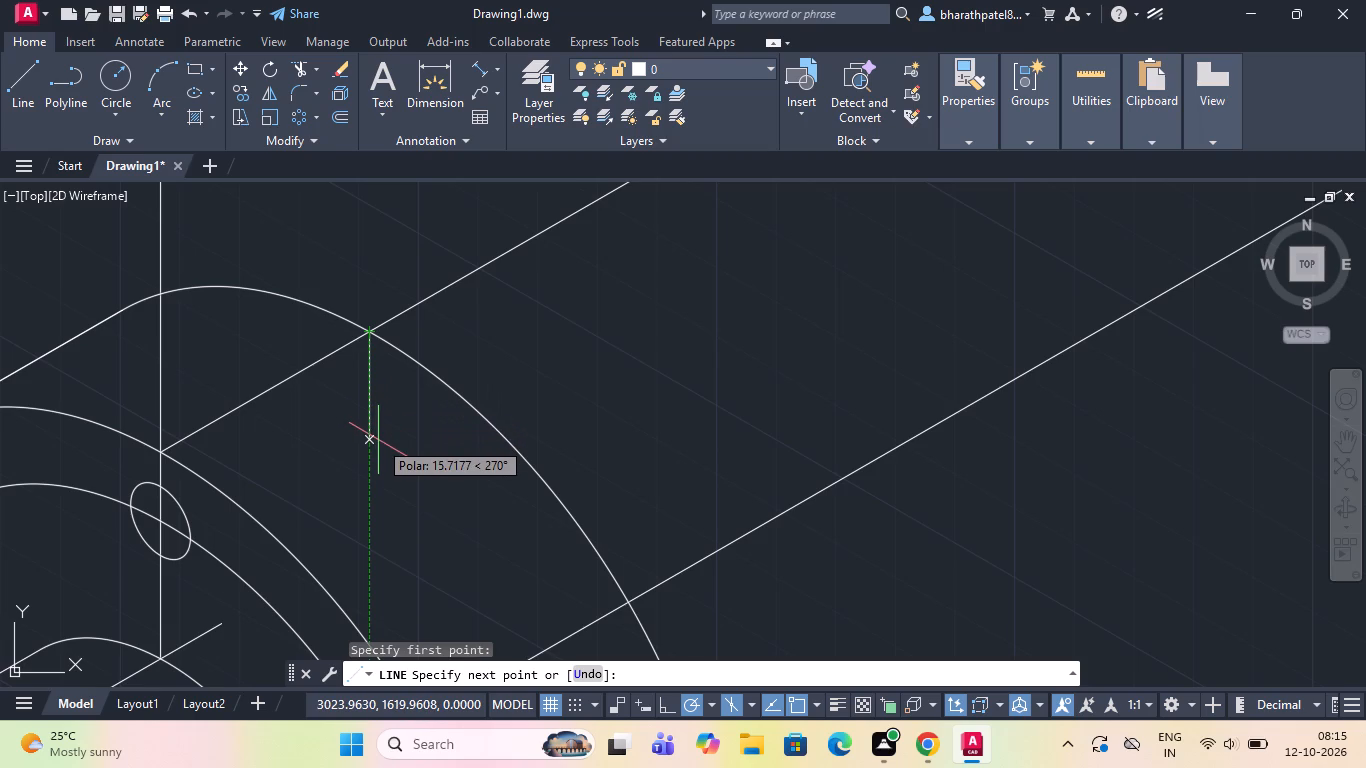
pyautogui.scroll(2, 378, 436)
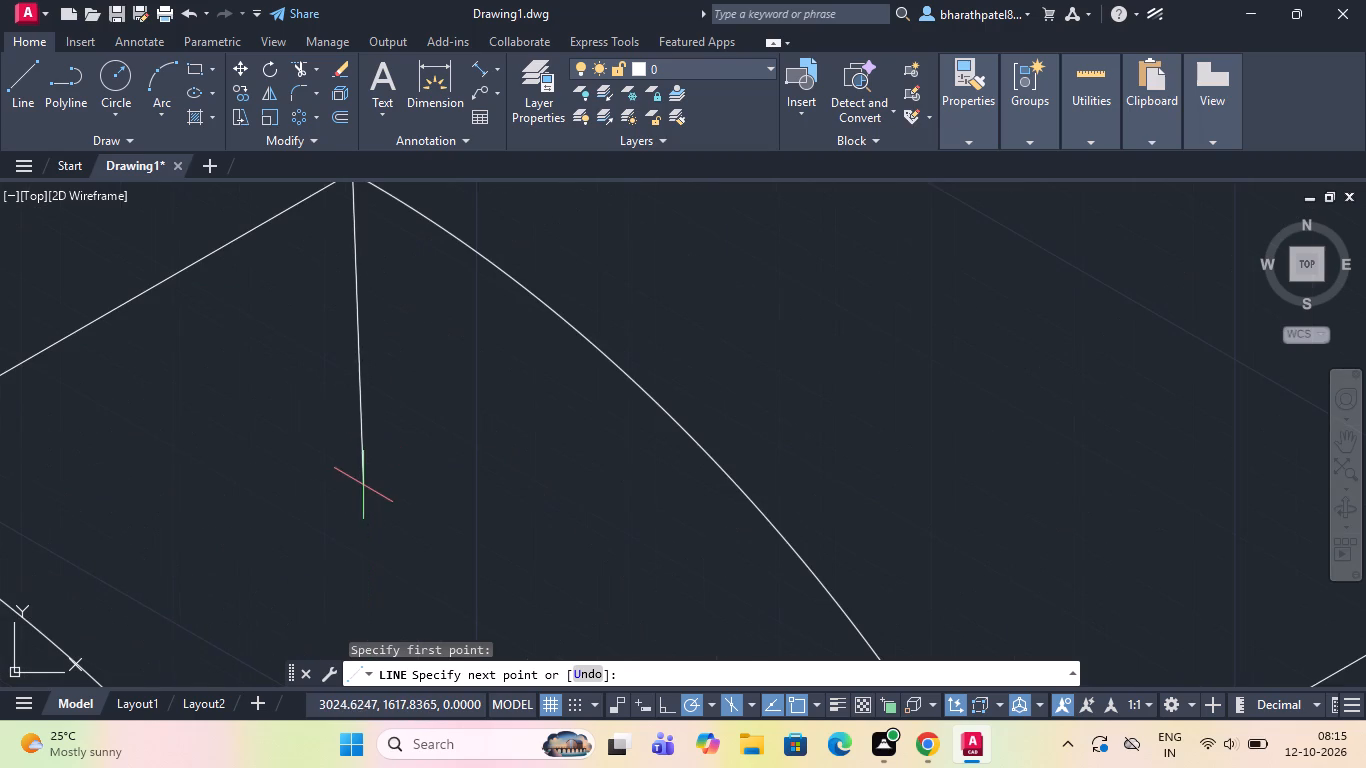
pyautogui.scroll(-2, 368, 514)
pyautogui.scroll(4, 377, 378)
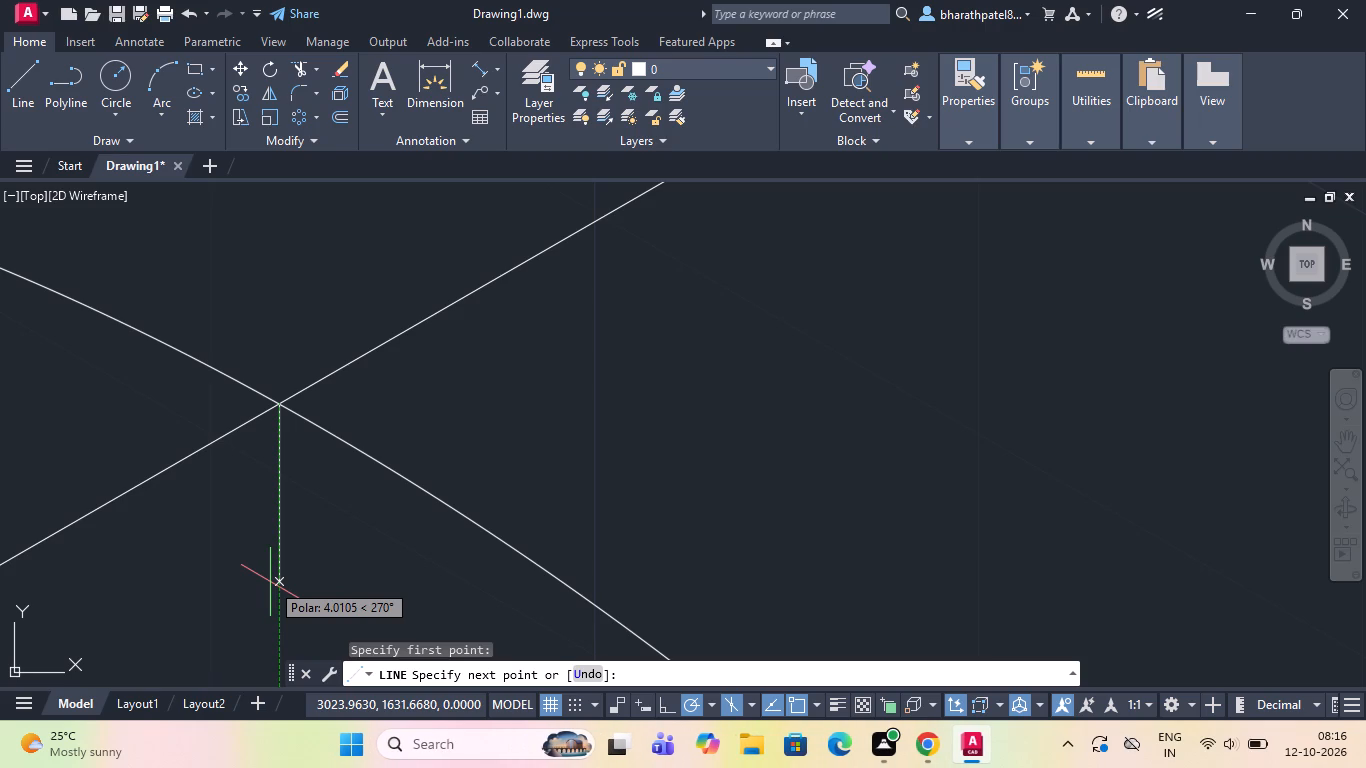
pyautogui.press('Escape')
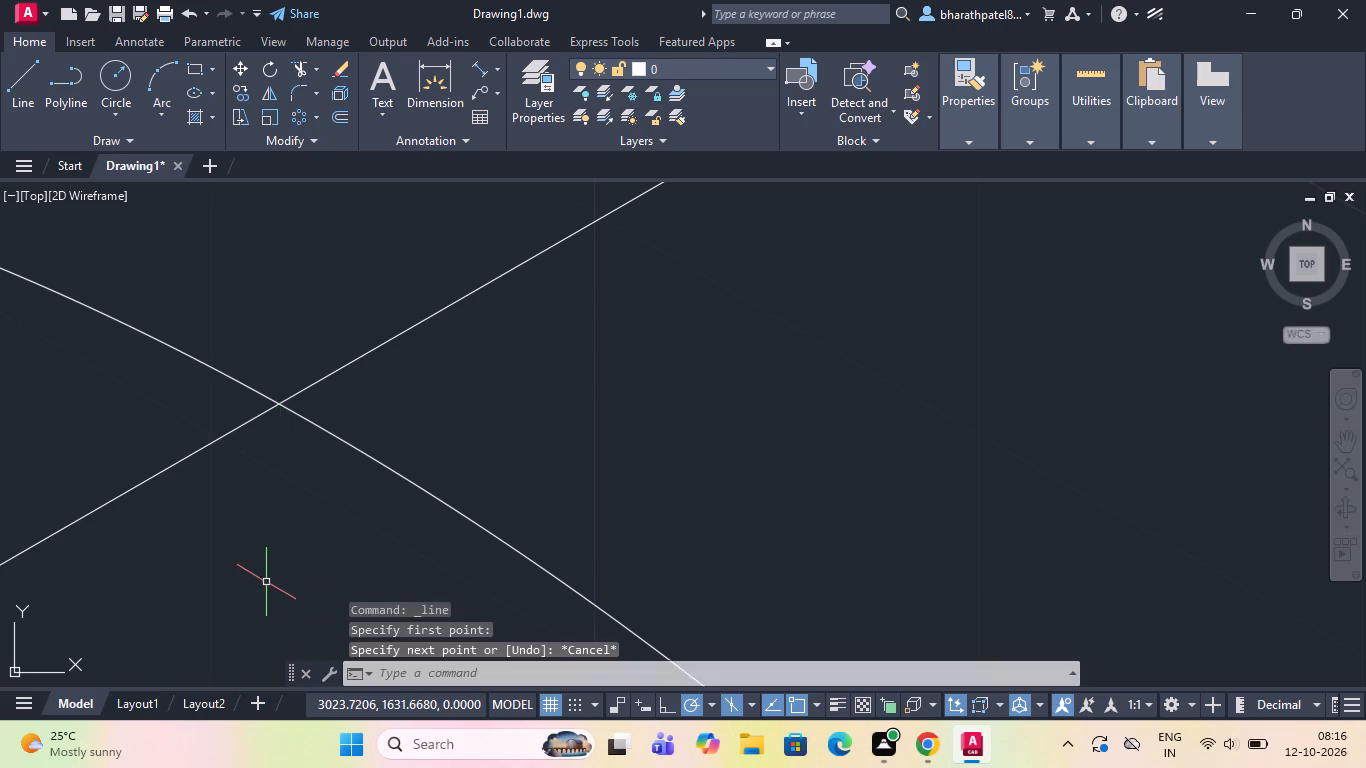
# Draw a 35-unit line at 30° from the centre of the bolt hole on the vertical line.
pyautogui.scroll(-8, 267, 575)
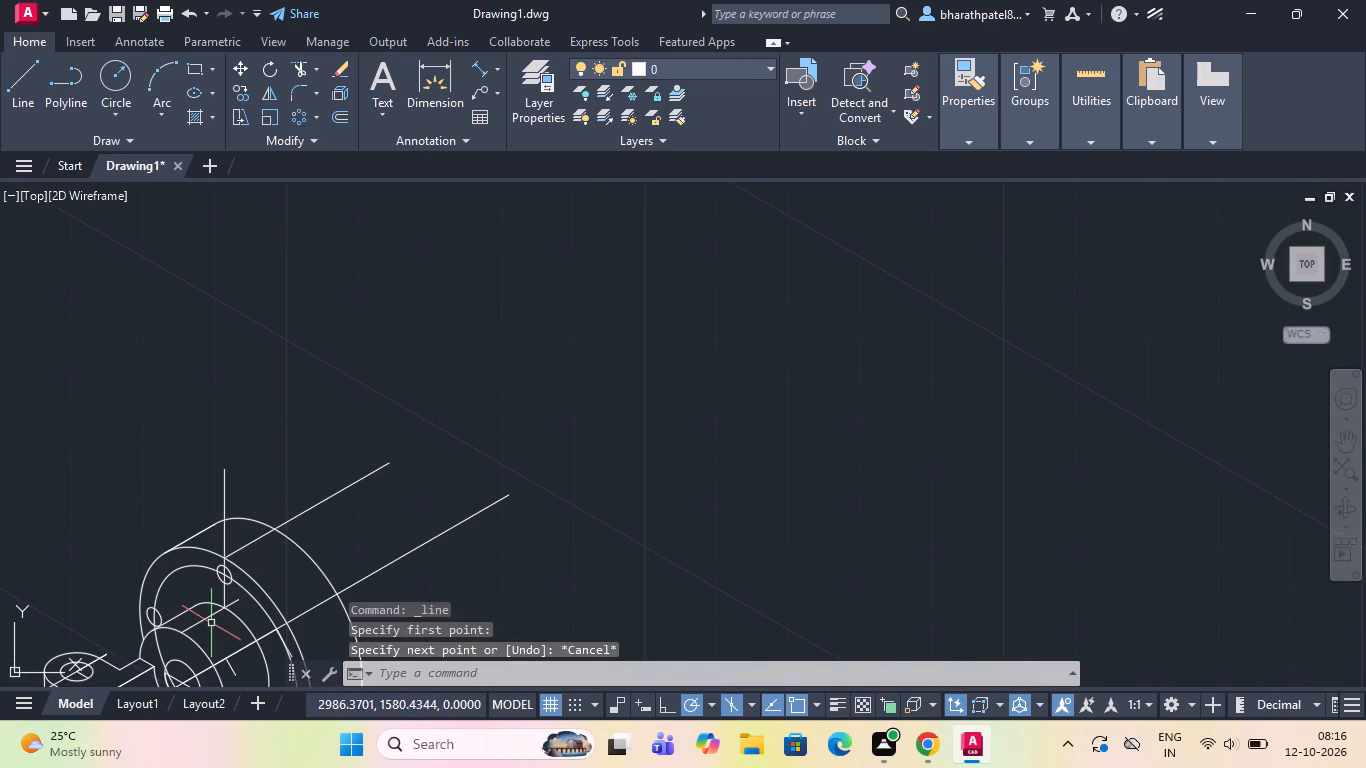
pyautogui.scroll(2, 210, 623)
pyautogui.click(13, 85)
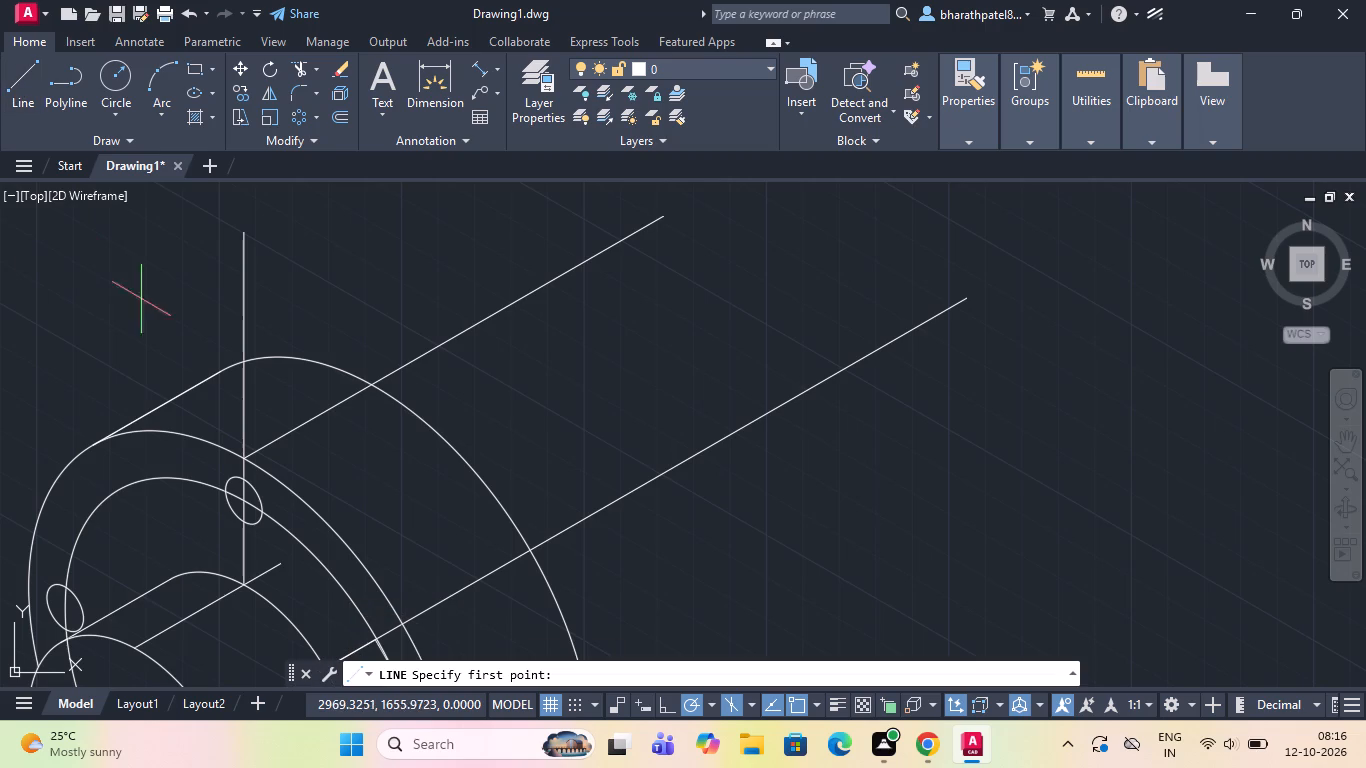
pyautogui.click(246, 504)
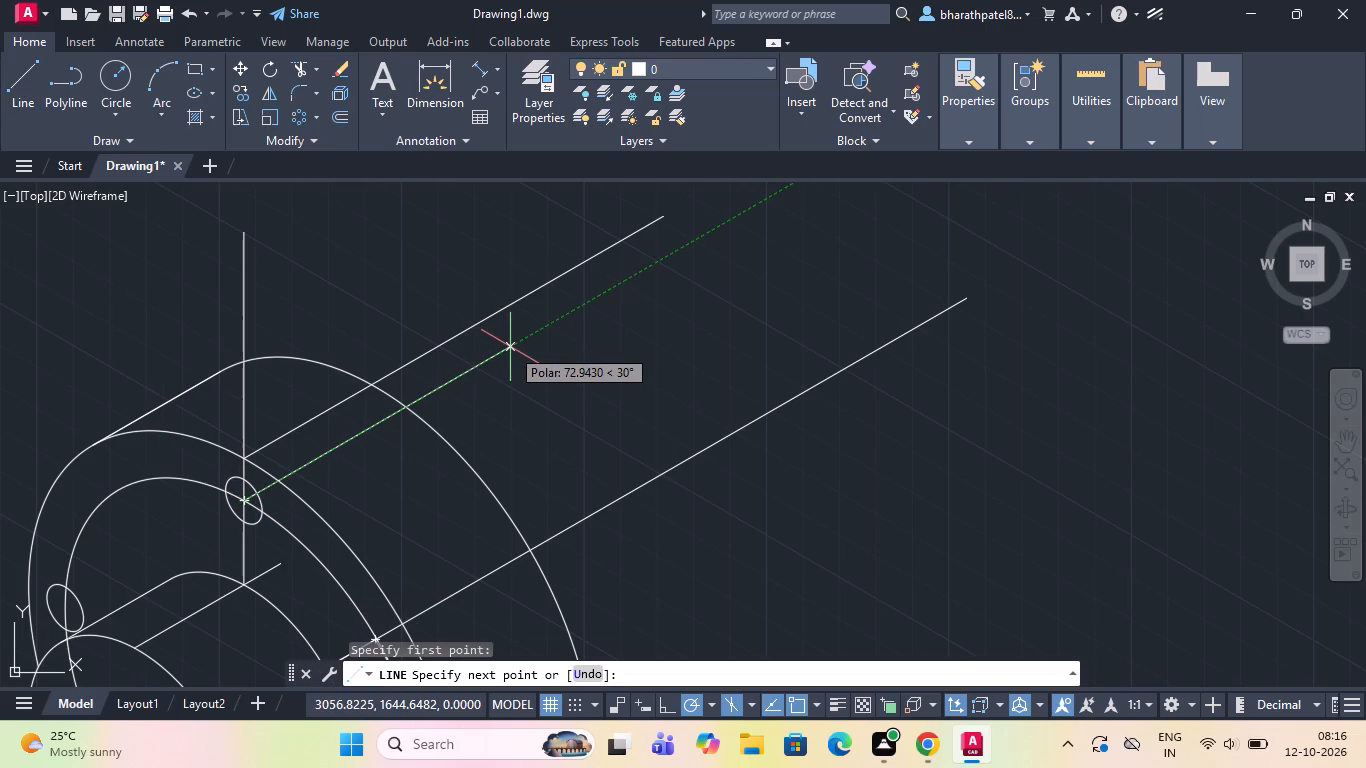
pyautogui.write('35')
pyautogui.press('Return')
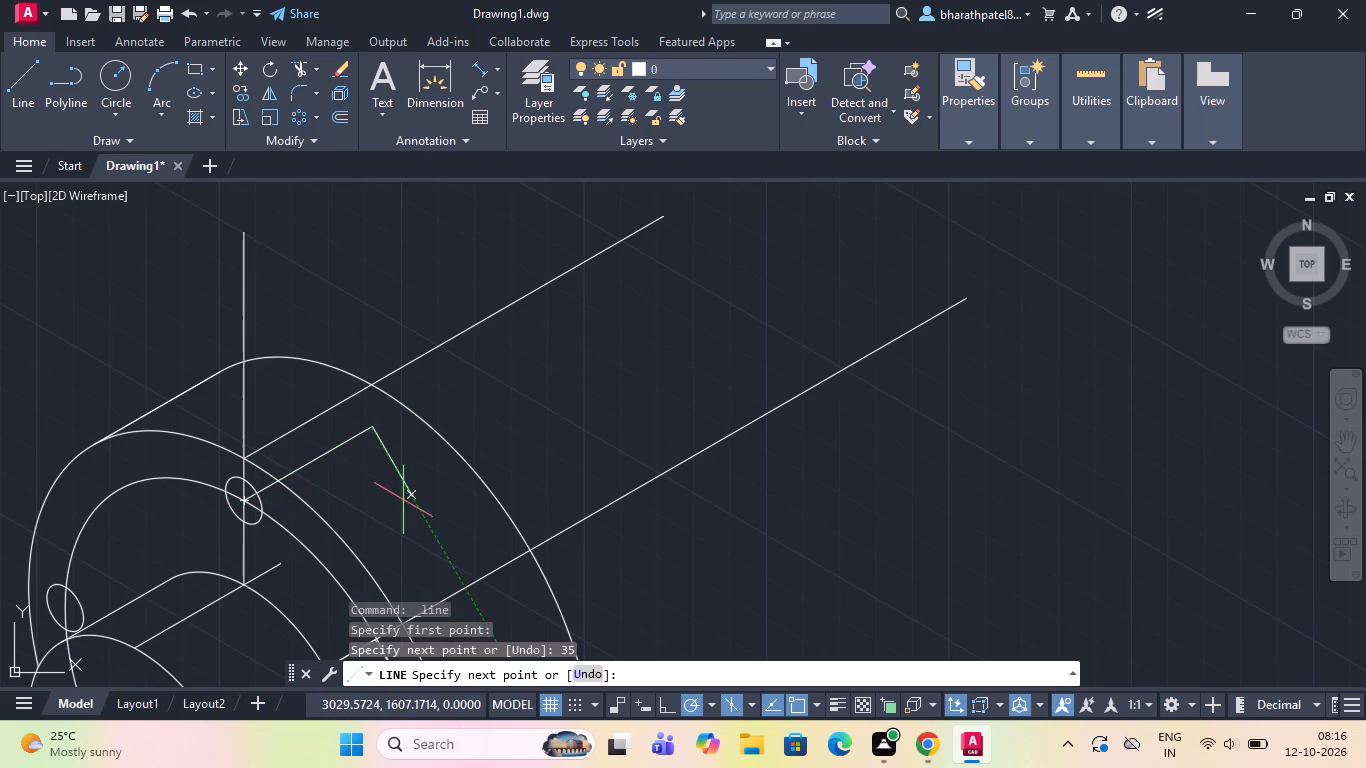
pyautogui.press('Escape')
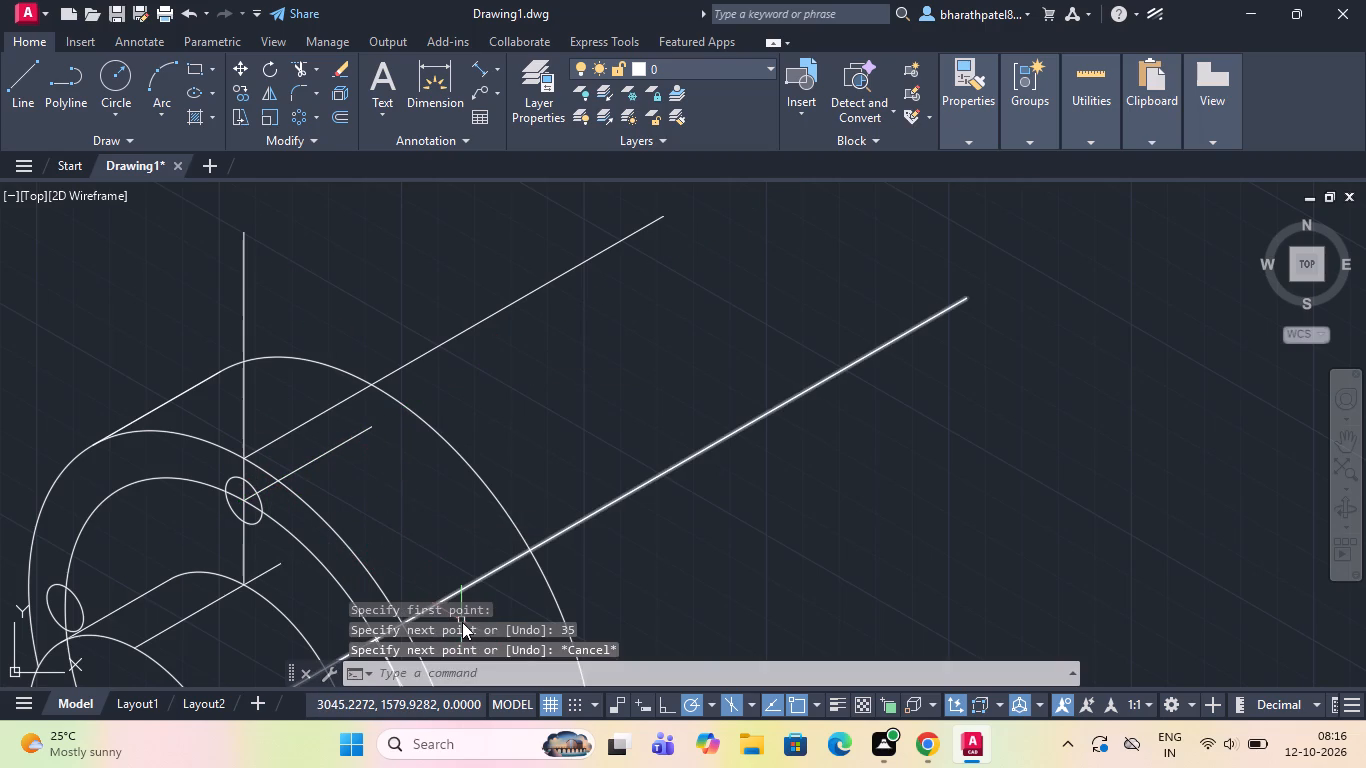
# Draw an isocircle of diameter 10 centred on the far end of the 35-unit line.
pyautogui.write('ell')
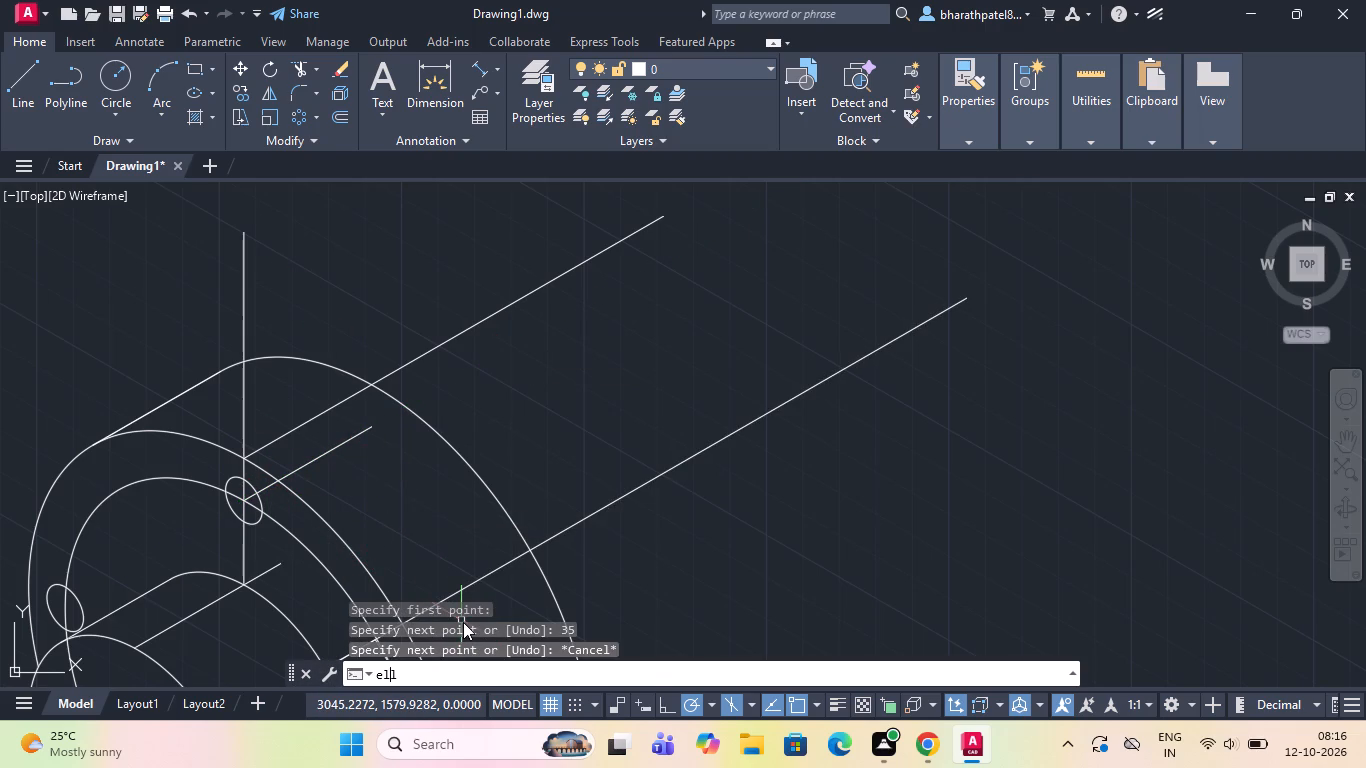
pyautogui.press('Return')
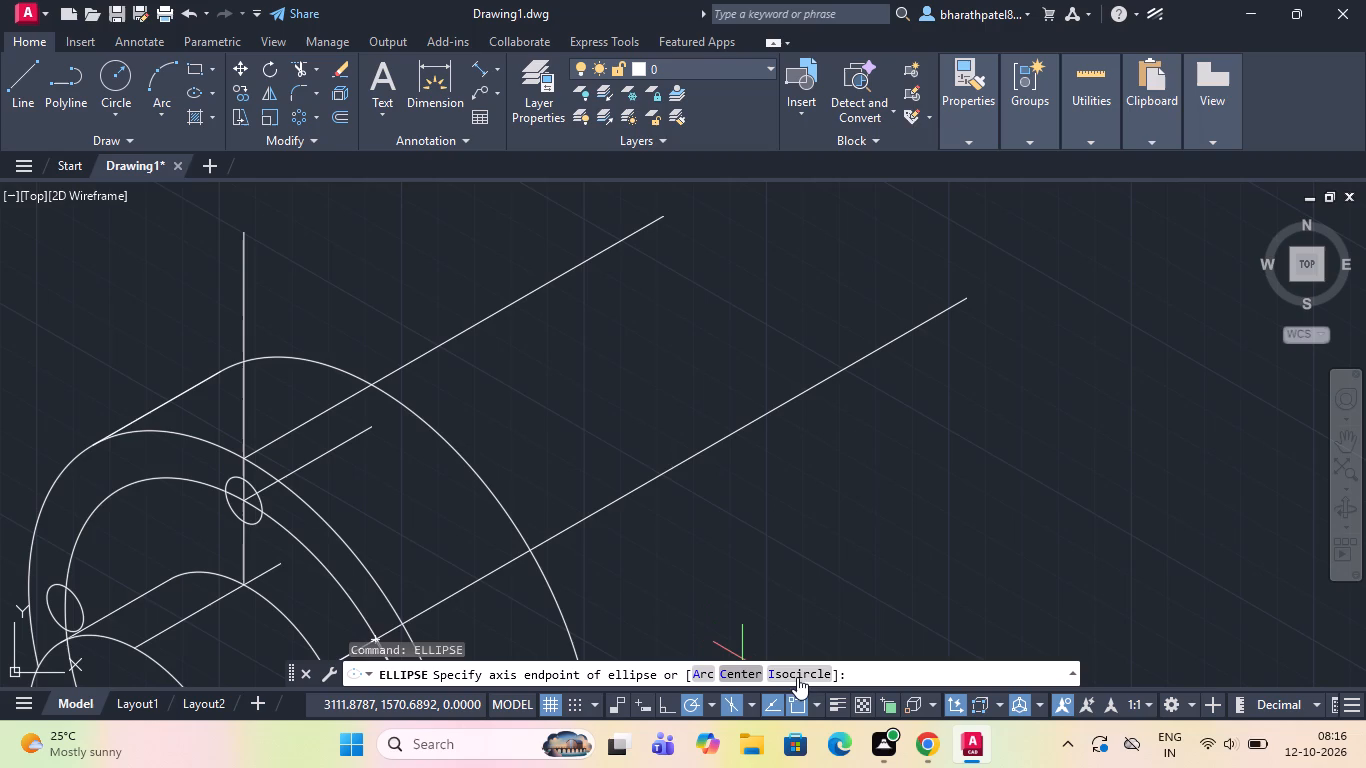
pyautogui.click(800, 678)
pyautogui.scroll(3, 350, 430)
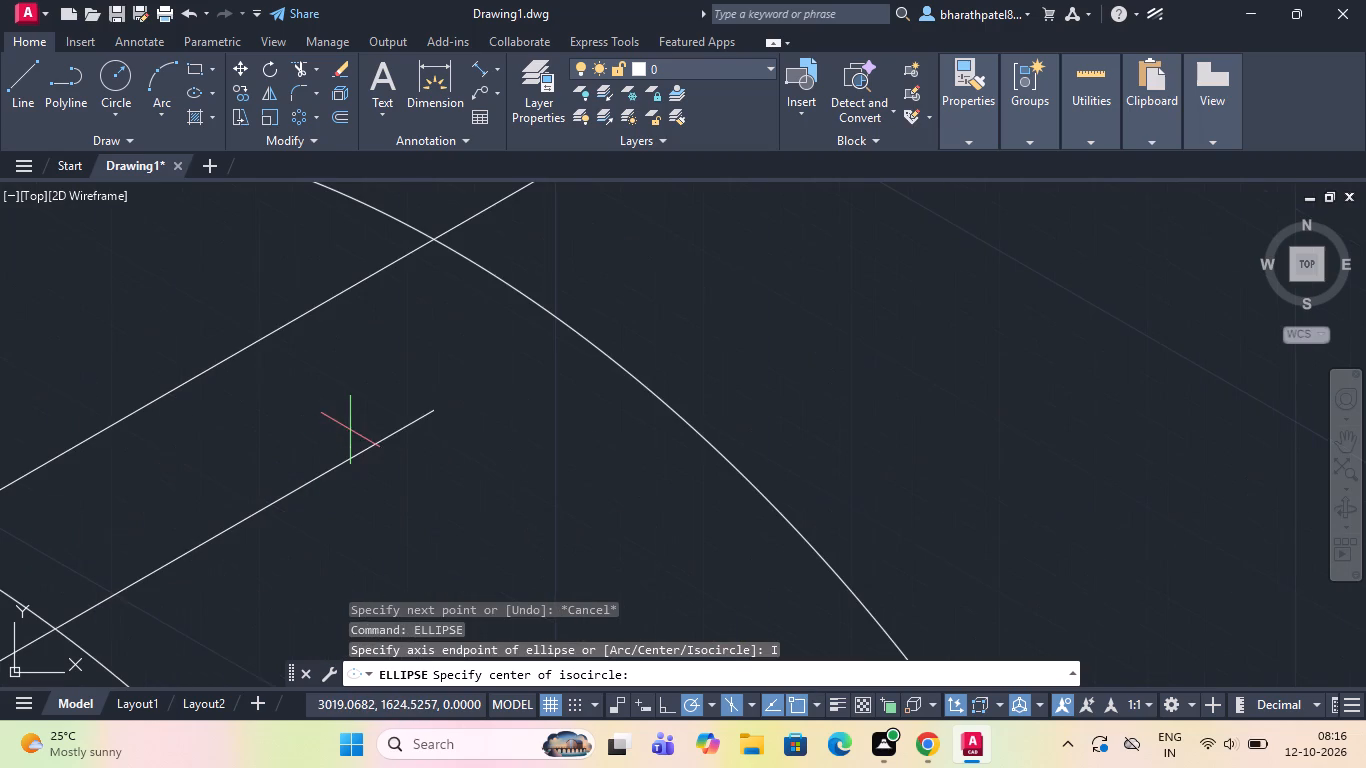
pyautogui.click(436, 409)
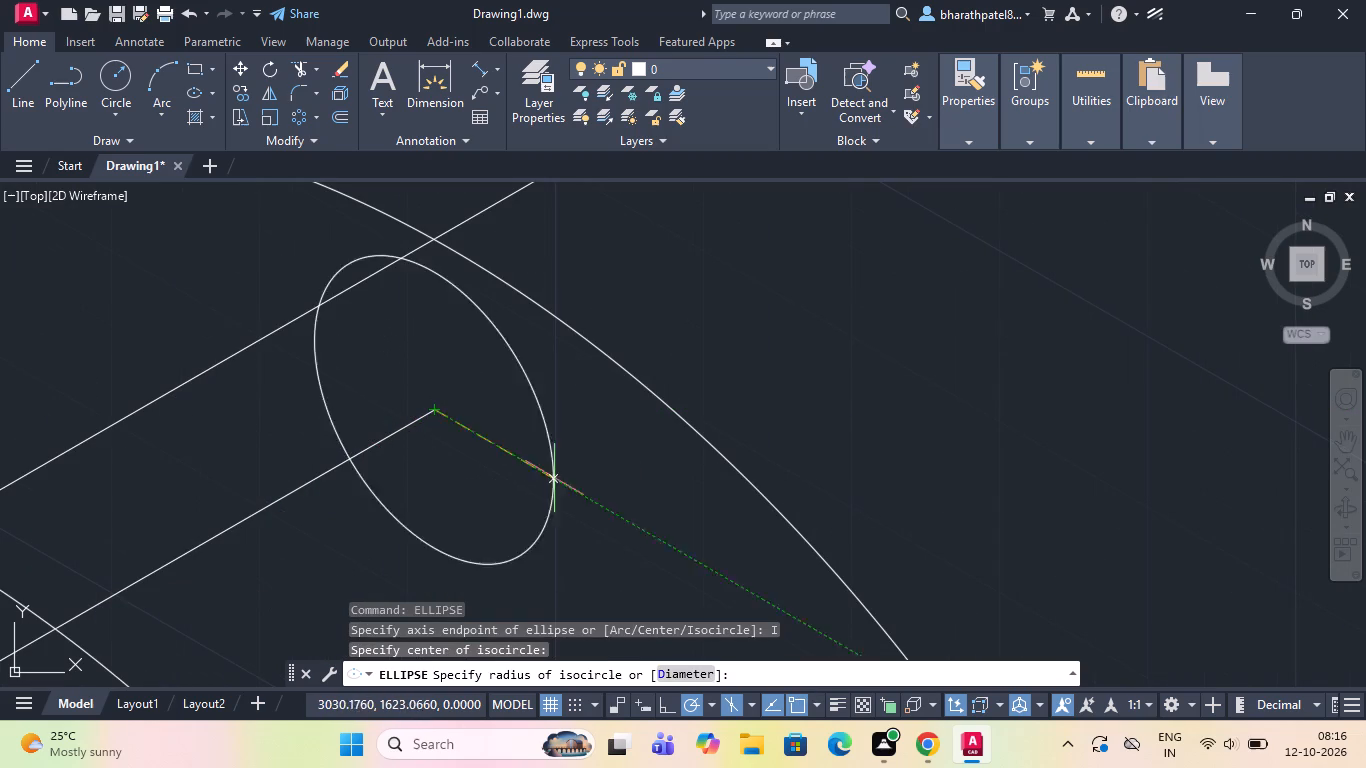
pyautogui.click(661, 669)
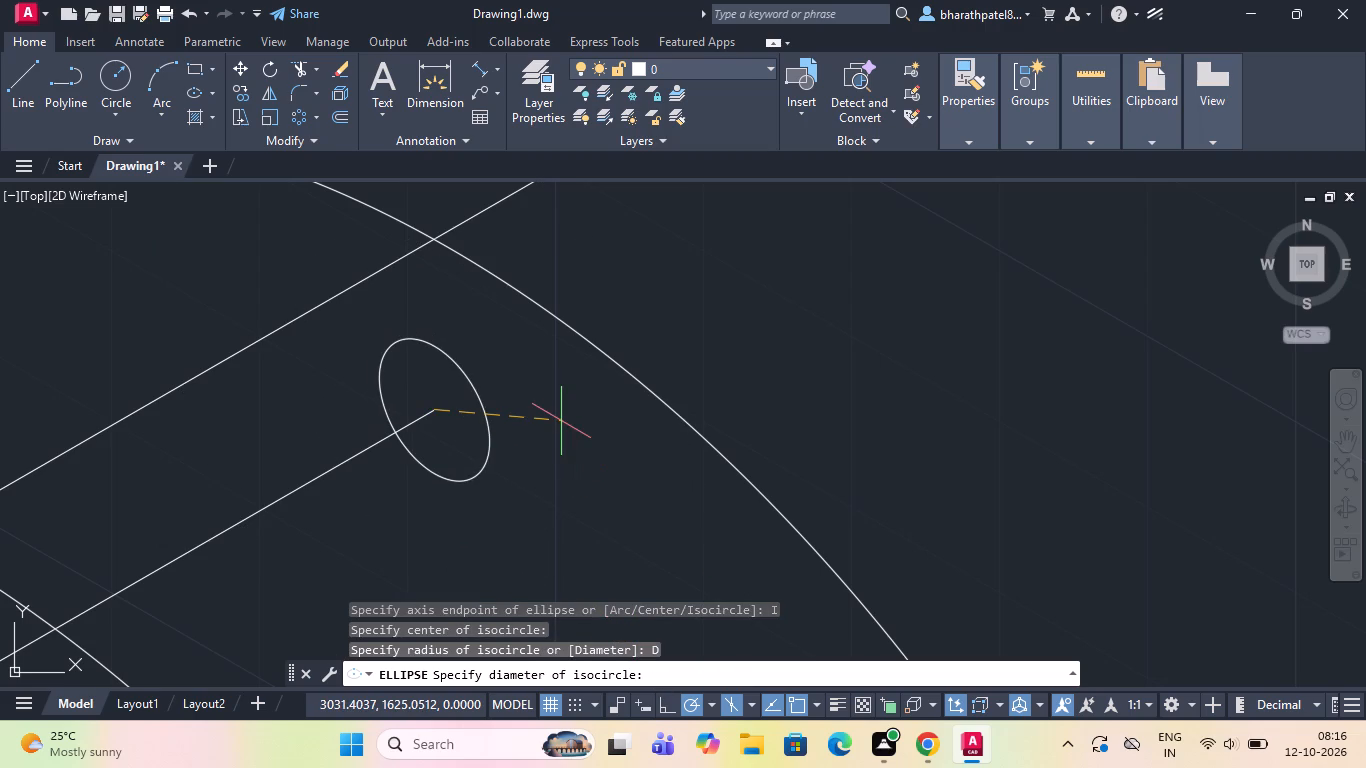
pyautogui.press('1')
pyautogui.press('0')
pyautogui.press('Return')
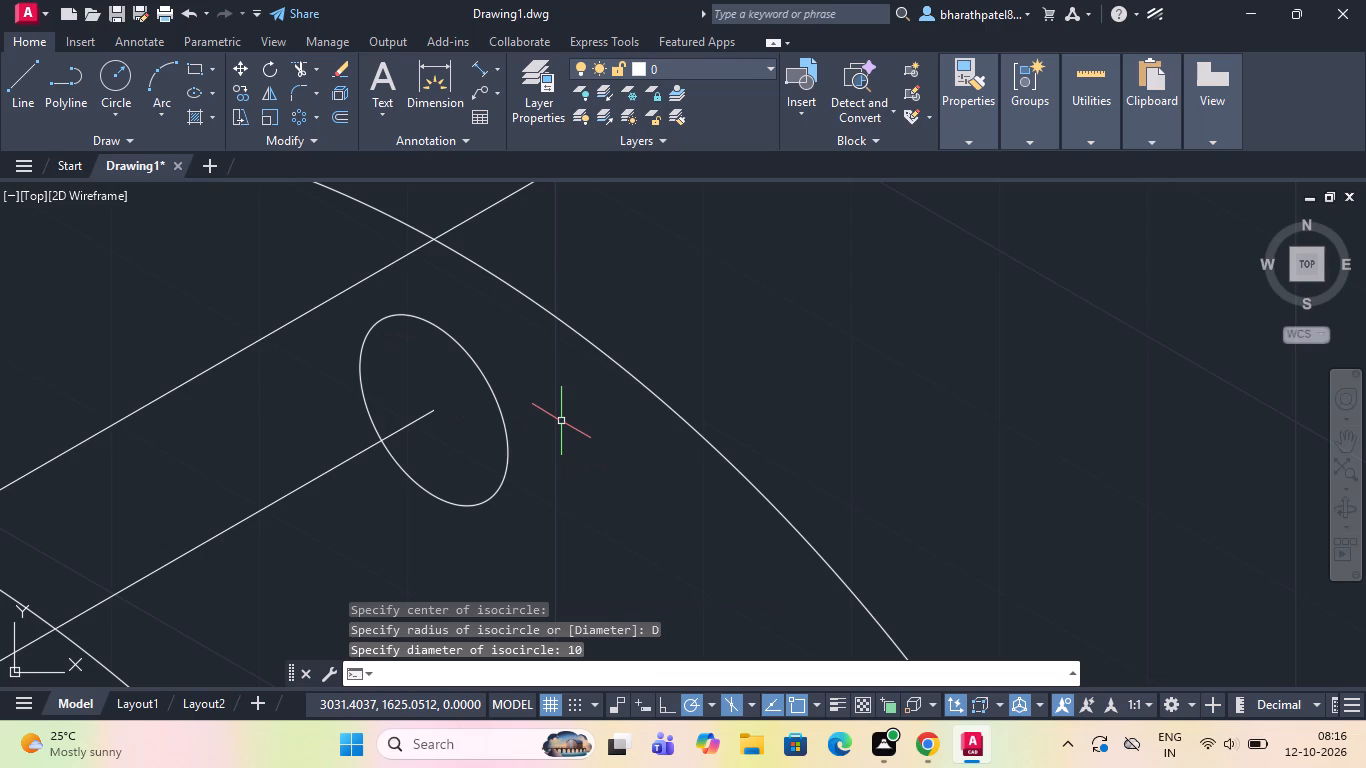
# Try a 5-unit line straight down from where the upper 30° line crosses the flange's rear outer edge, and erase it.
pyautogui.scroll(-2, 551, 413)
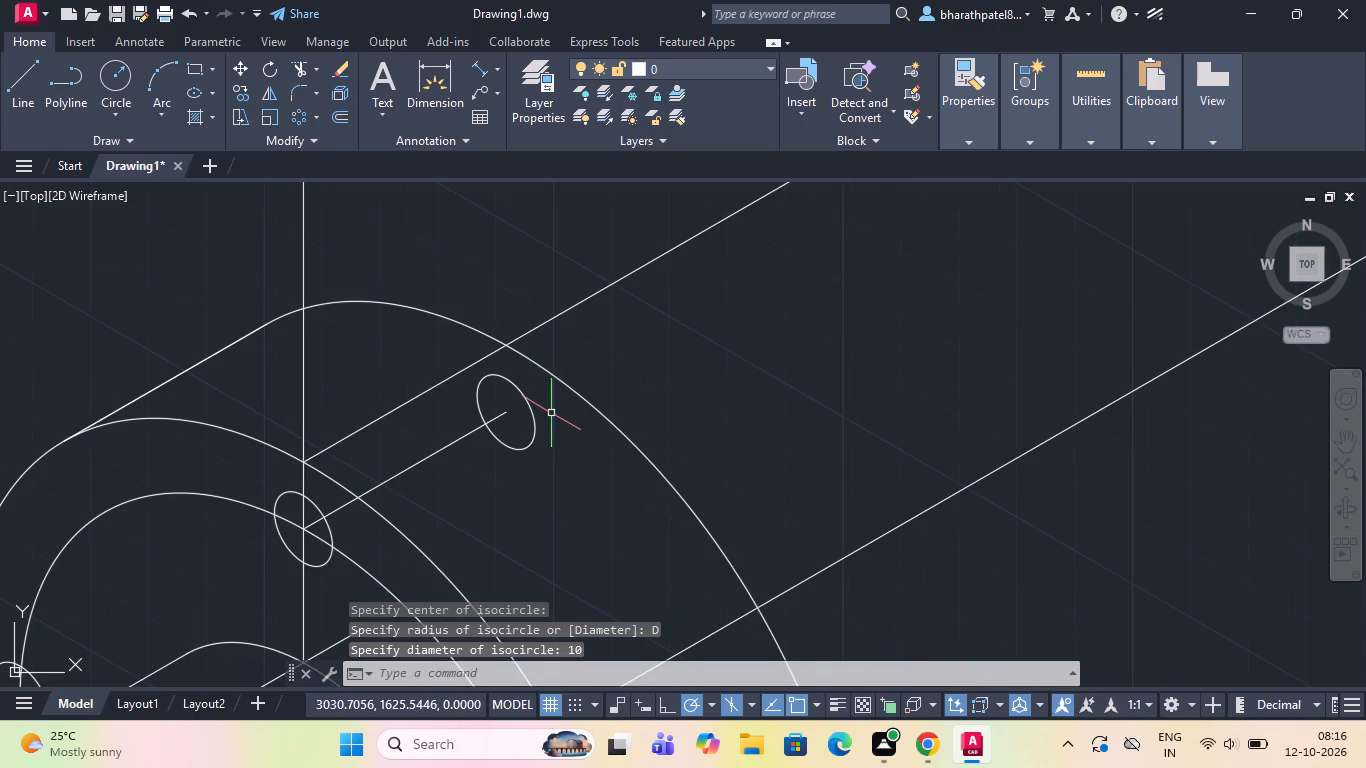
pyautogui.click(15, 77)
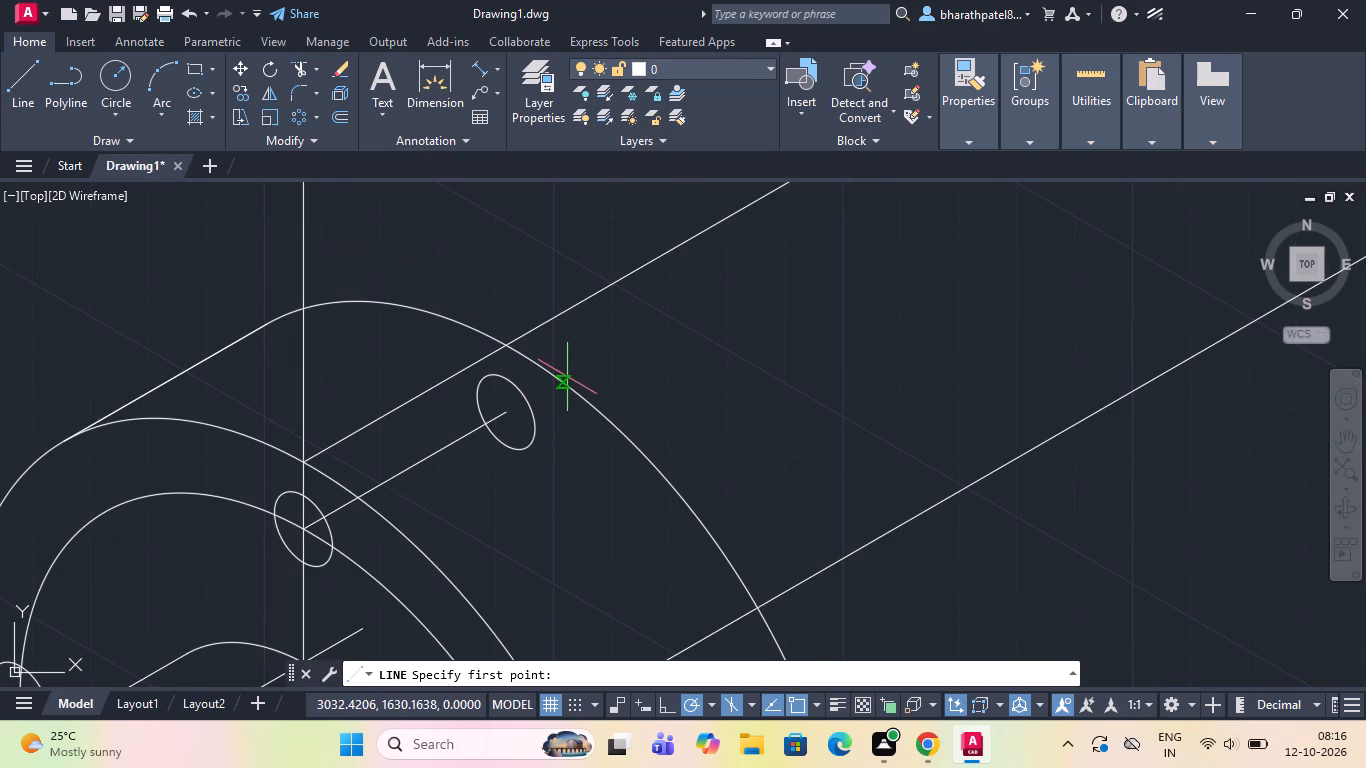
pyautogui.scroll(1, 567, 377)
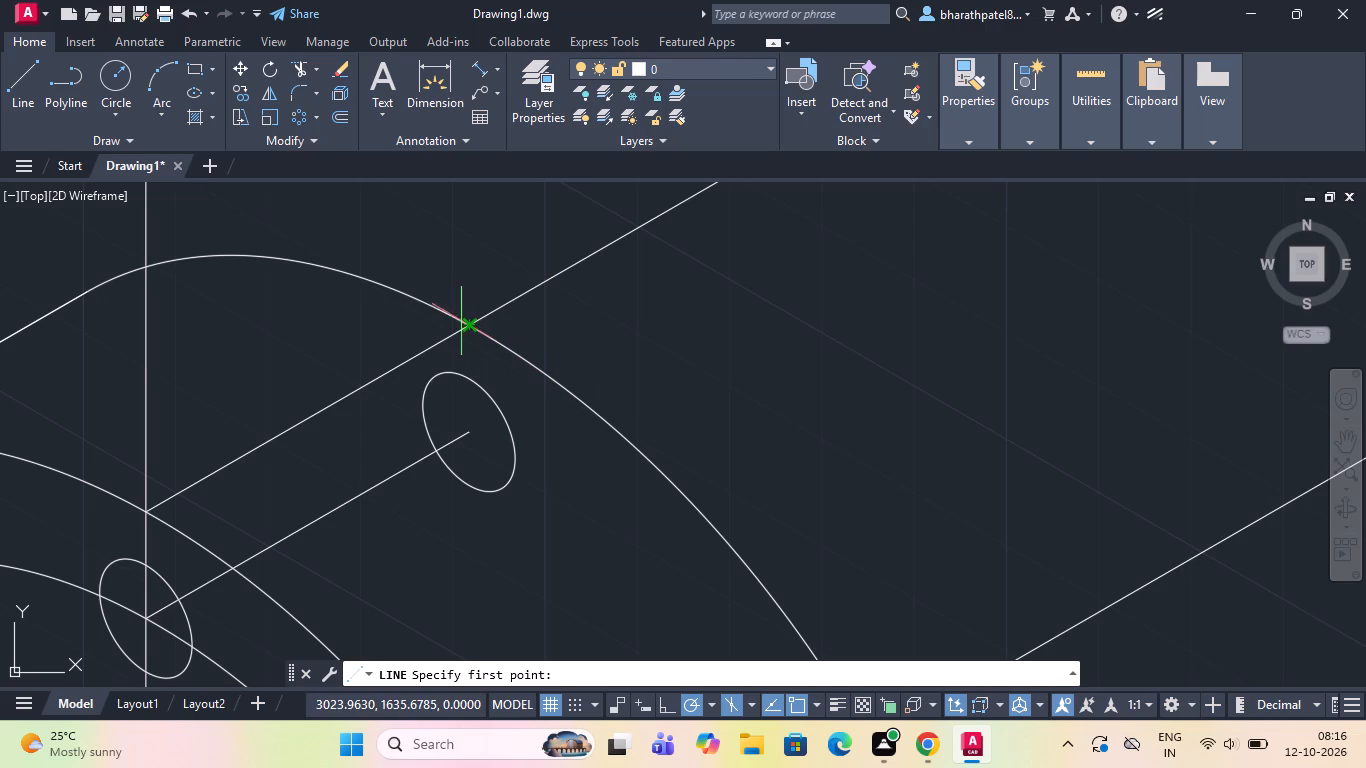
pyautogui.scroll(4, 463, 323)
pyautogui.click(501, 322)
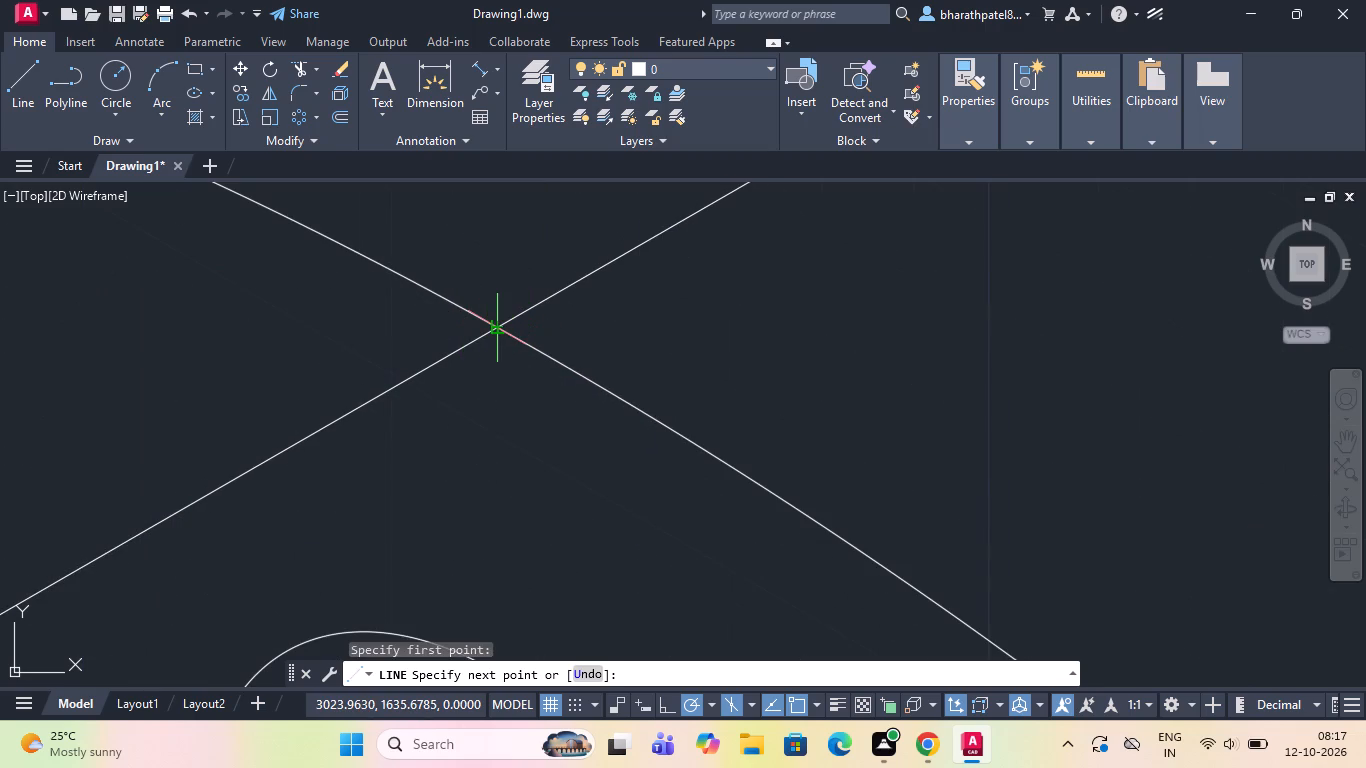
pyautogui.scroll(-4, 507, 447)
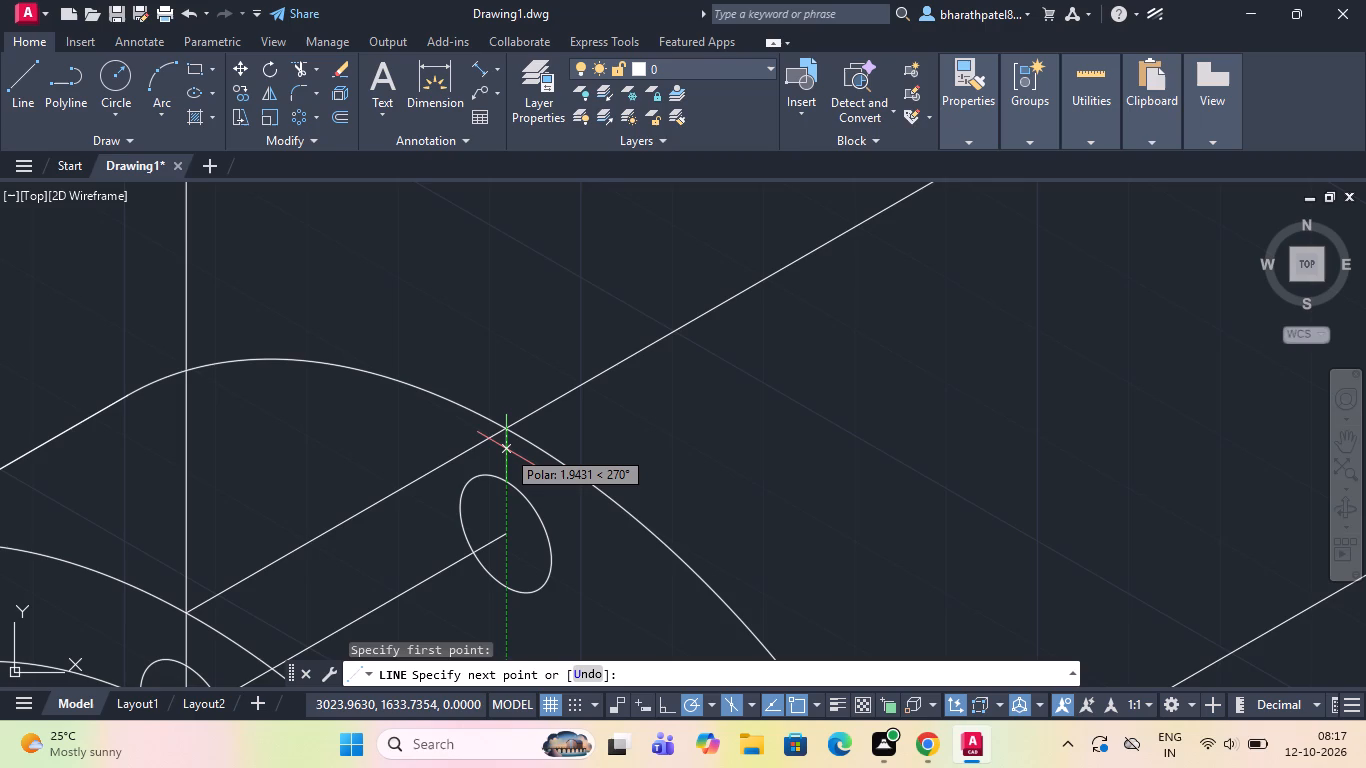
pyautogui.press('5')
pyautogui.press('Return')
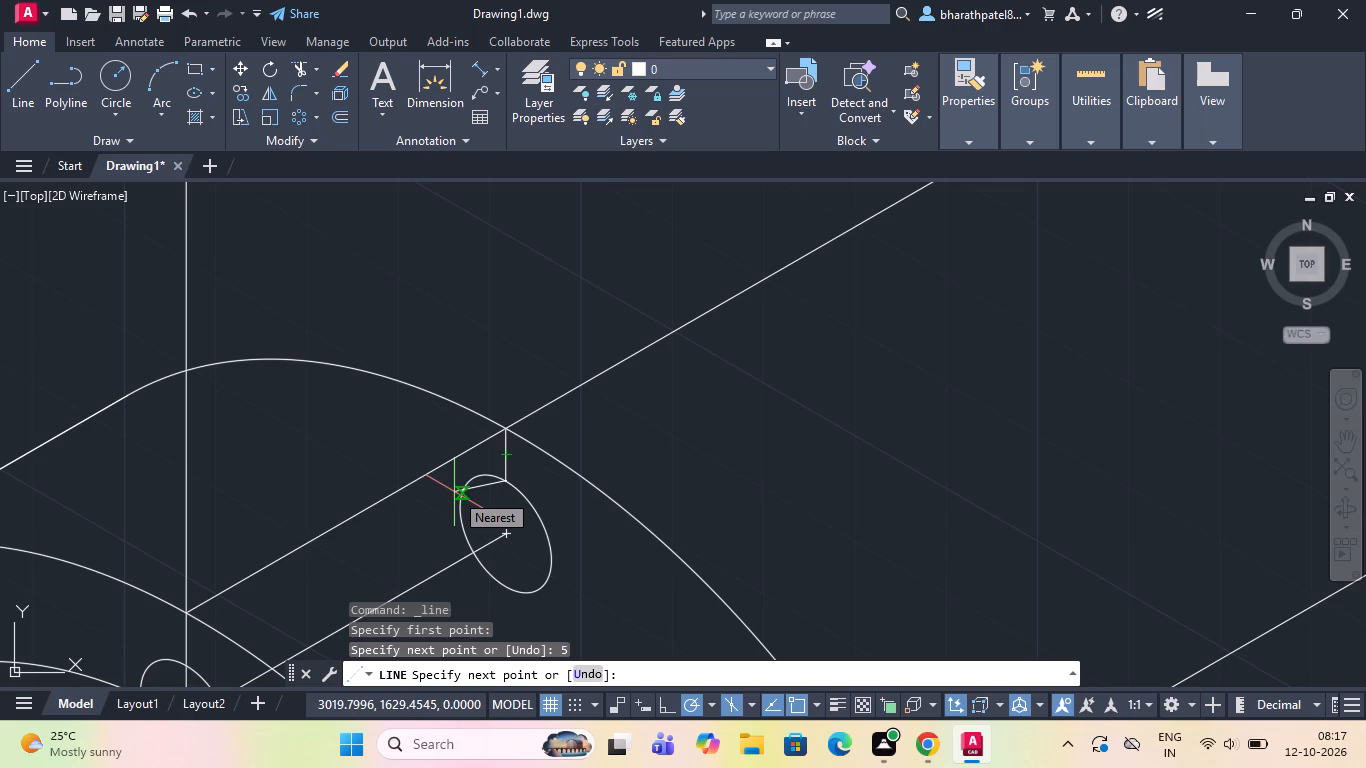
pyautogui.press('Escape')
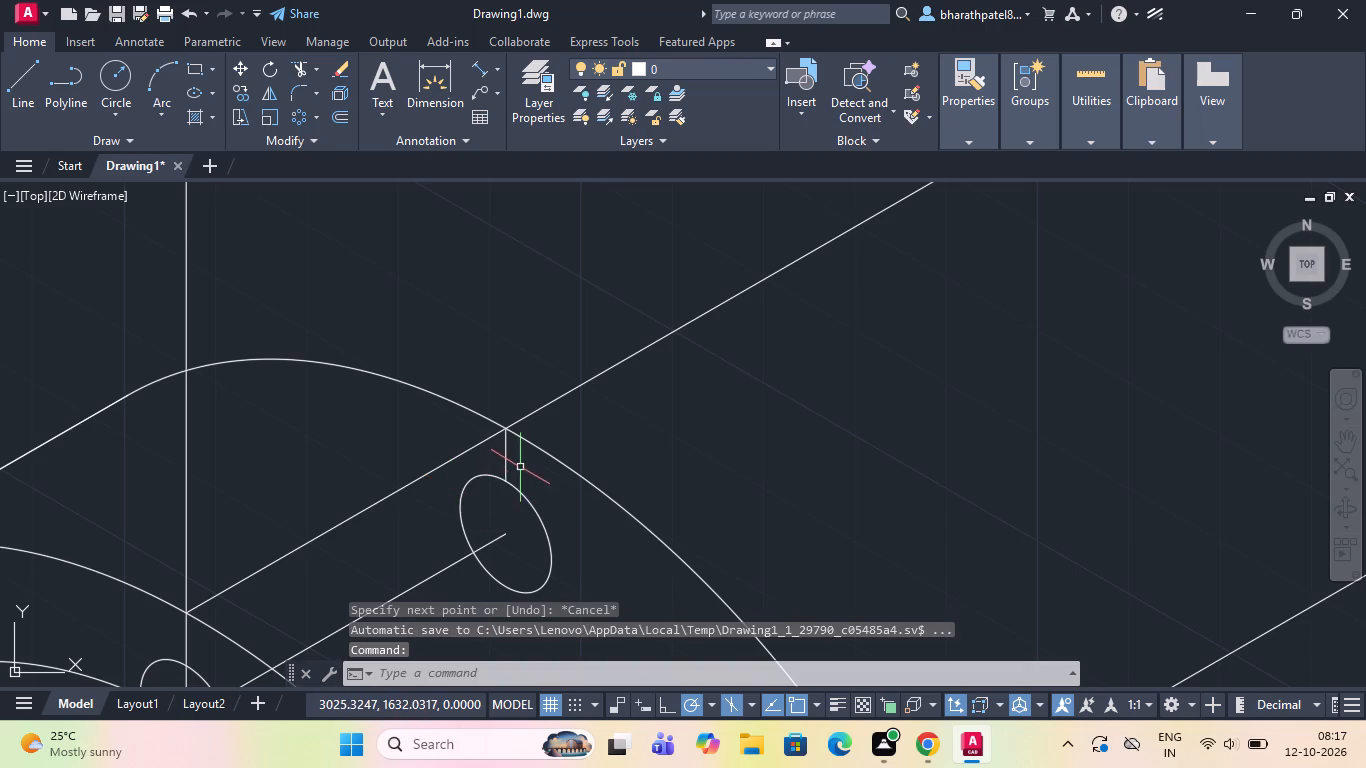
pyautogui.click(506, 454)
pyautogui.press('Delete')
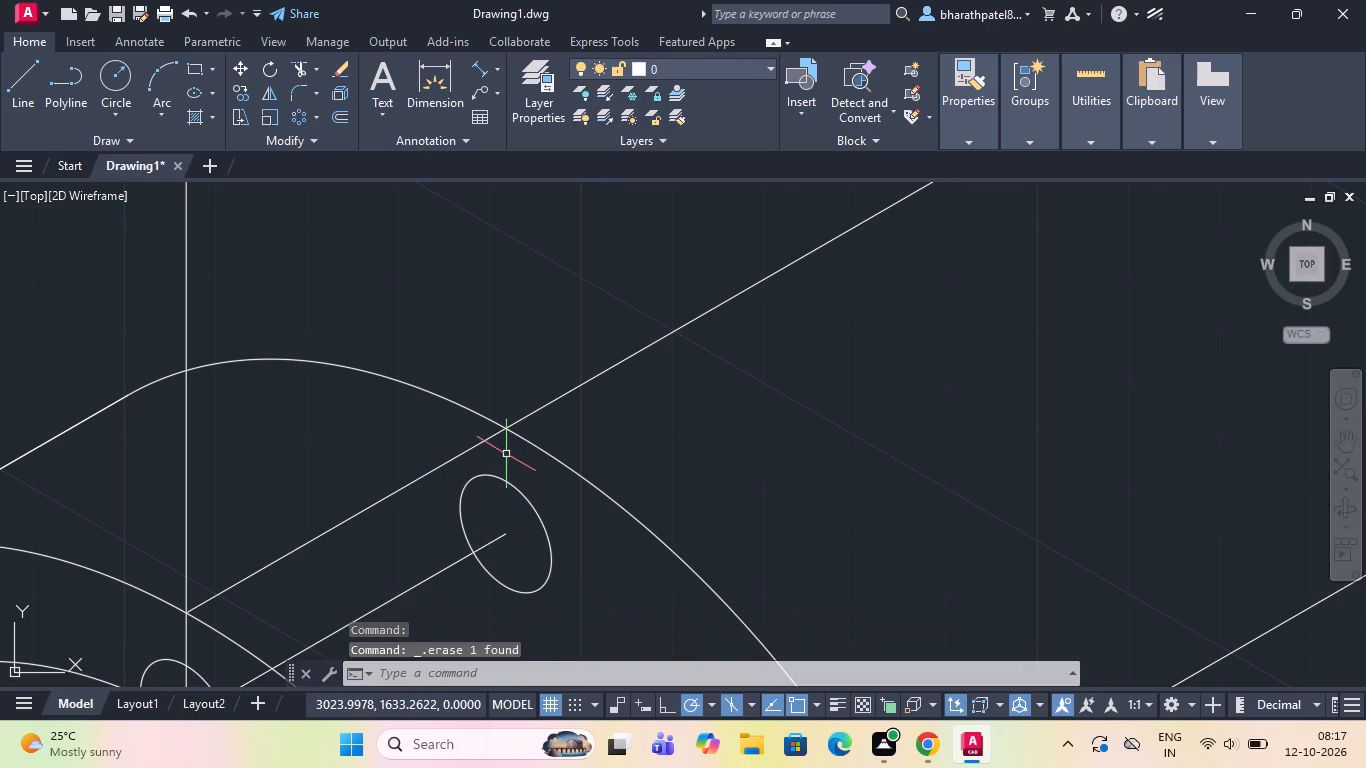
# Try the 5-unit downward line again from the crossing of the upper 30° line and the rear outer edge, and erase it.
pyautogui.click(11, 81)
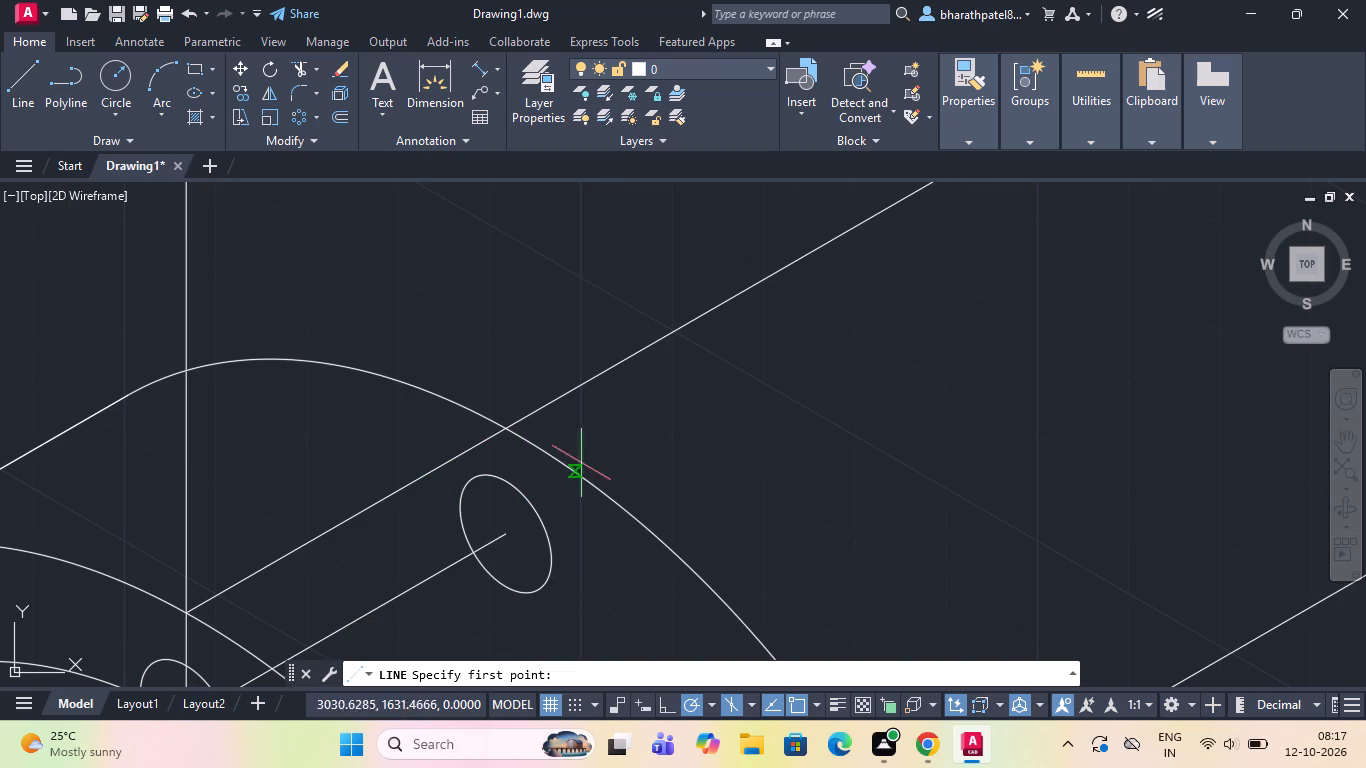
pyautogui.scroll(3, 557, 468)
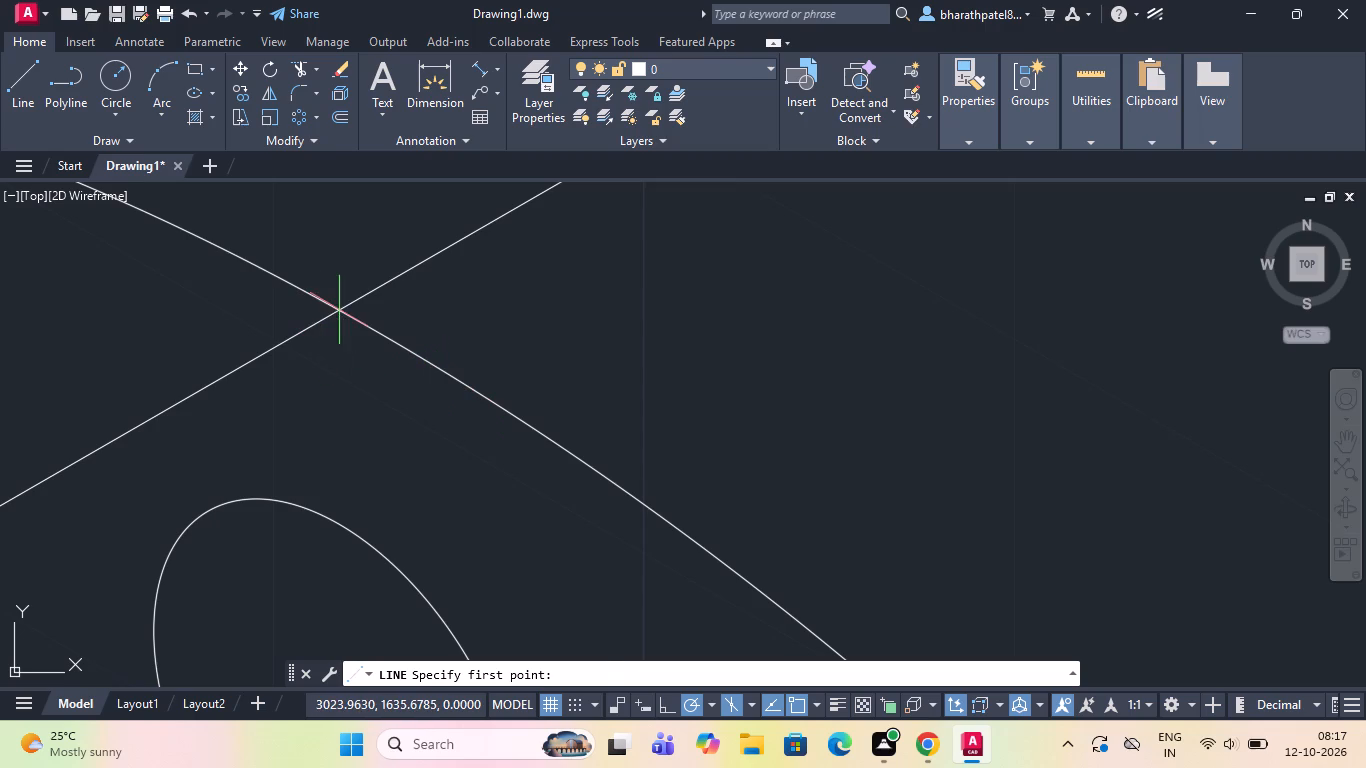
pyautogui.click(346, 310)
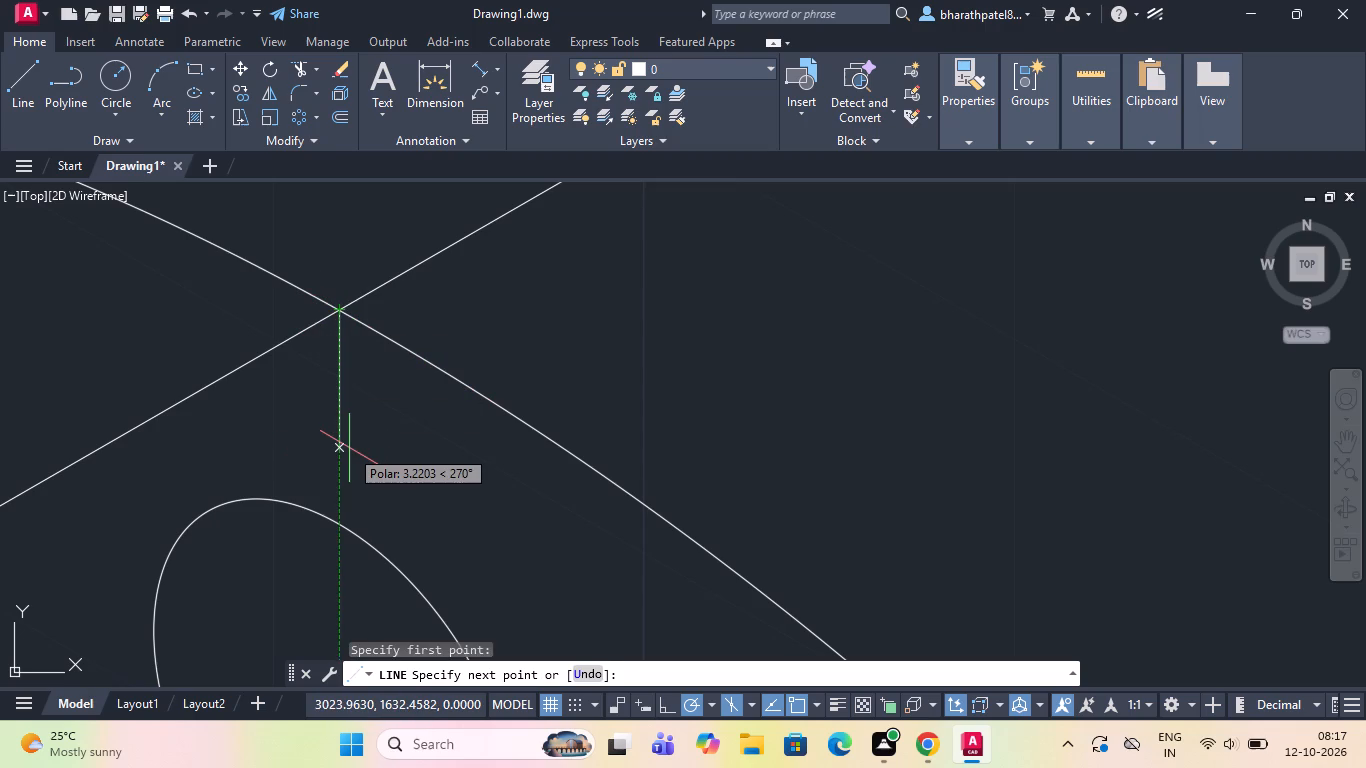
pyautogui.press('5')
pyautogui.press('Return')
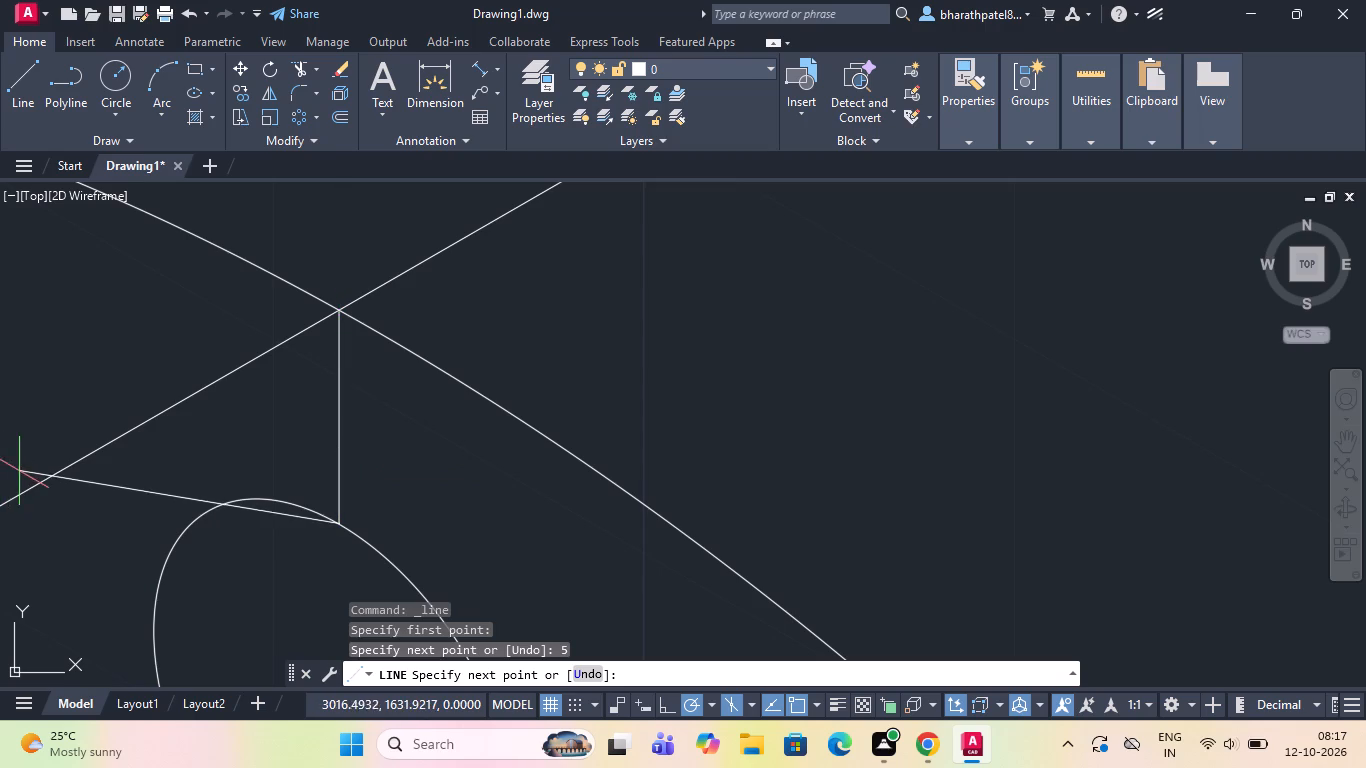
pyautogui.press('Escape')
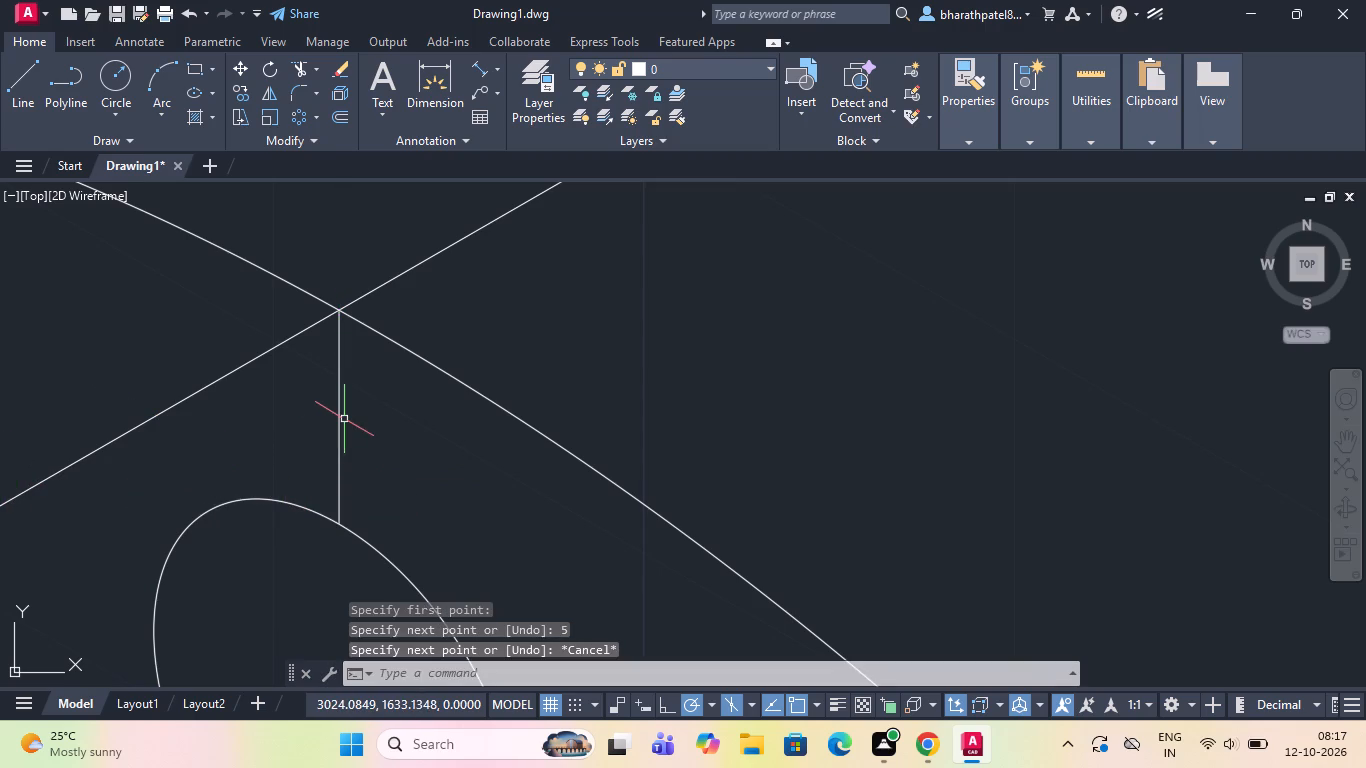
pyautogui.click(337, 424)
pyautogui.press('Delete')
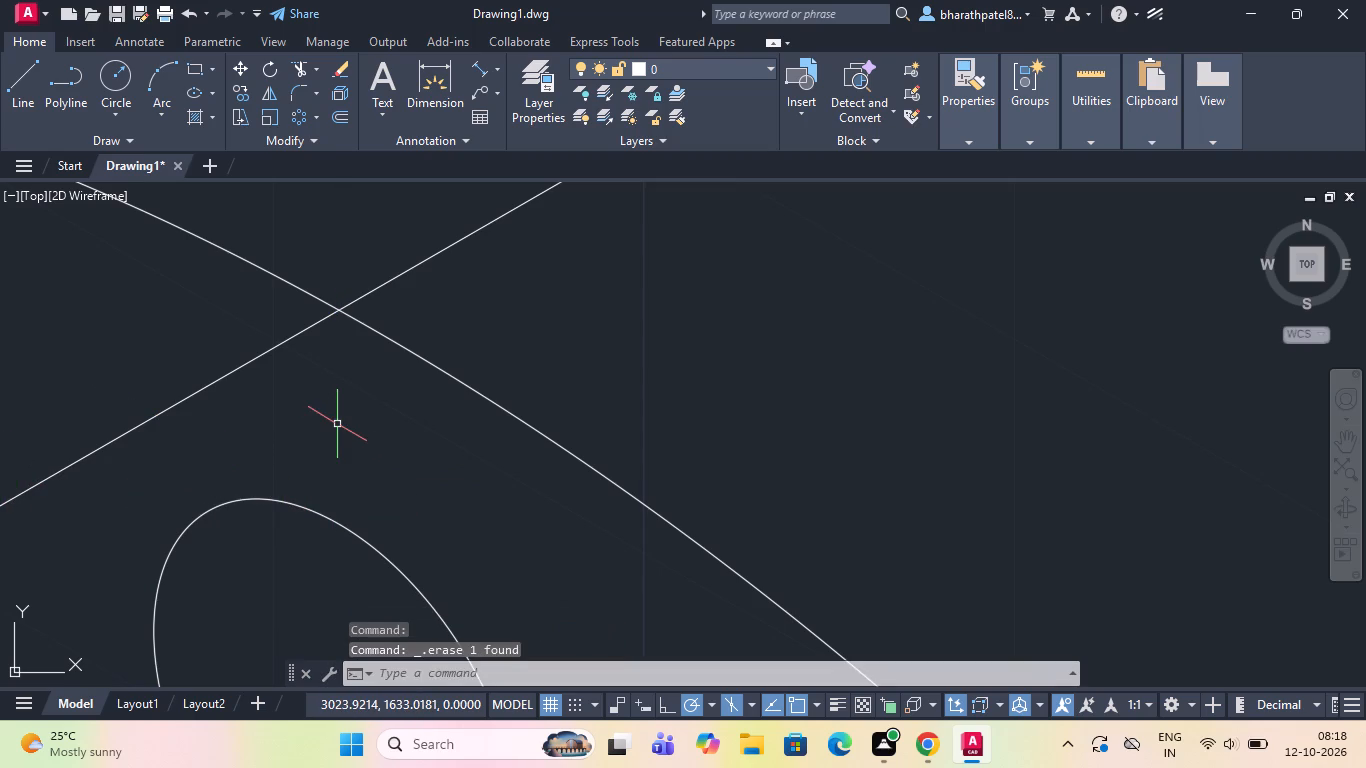
# Draw a 5-unit line straight down from where the upper 30° line crosses the flange's rear outer edge.
pyautogui.scroll(-5, 335, 420)
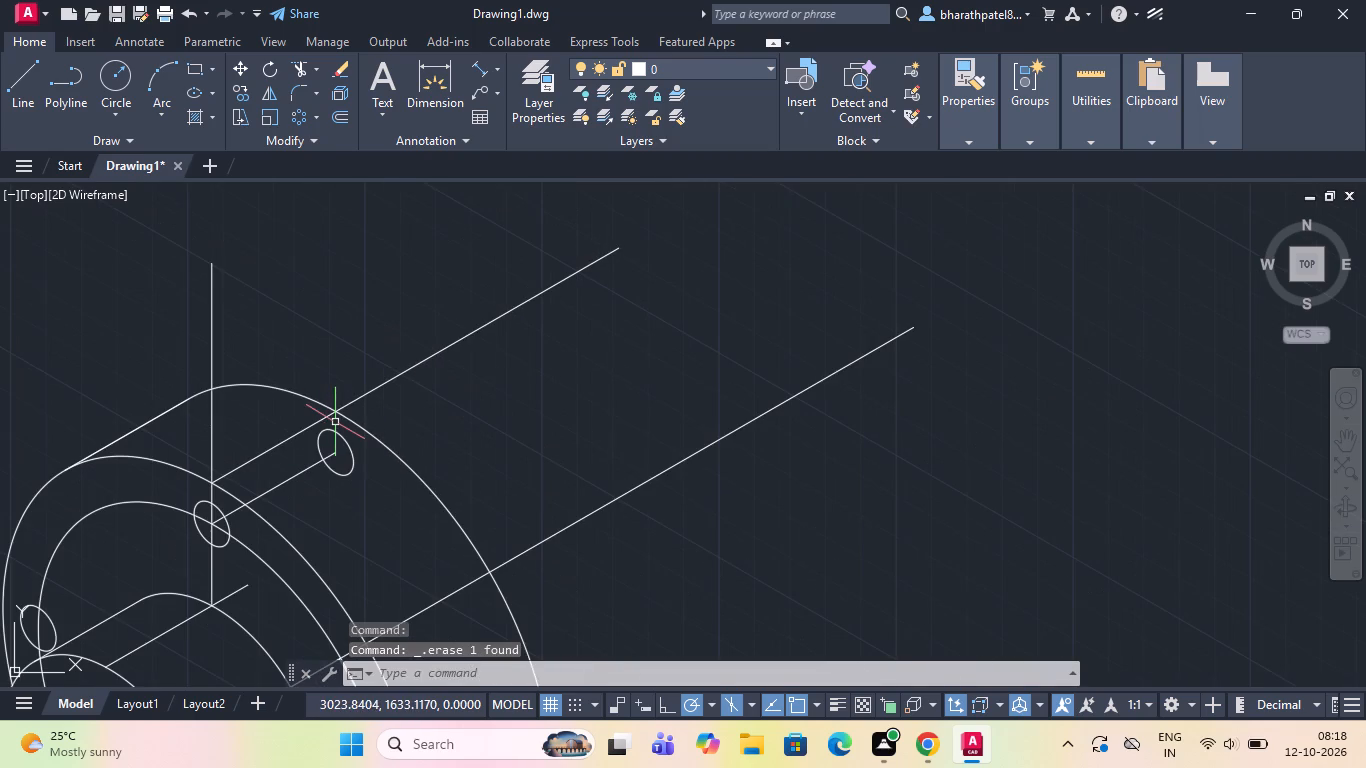
pyautogui.click(21, 79)
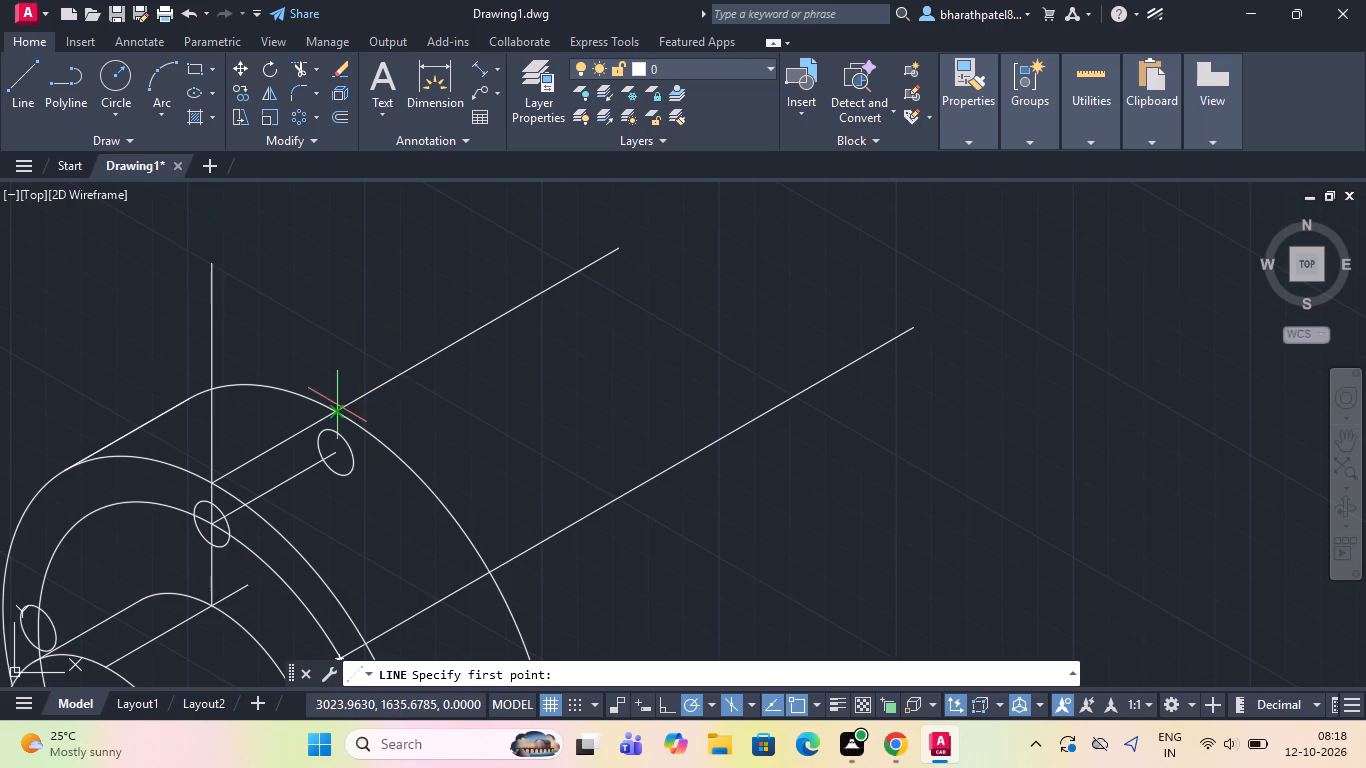
pyautogui.scroll(4, 337, 406)
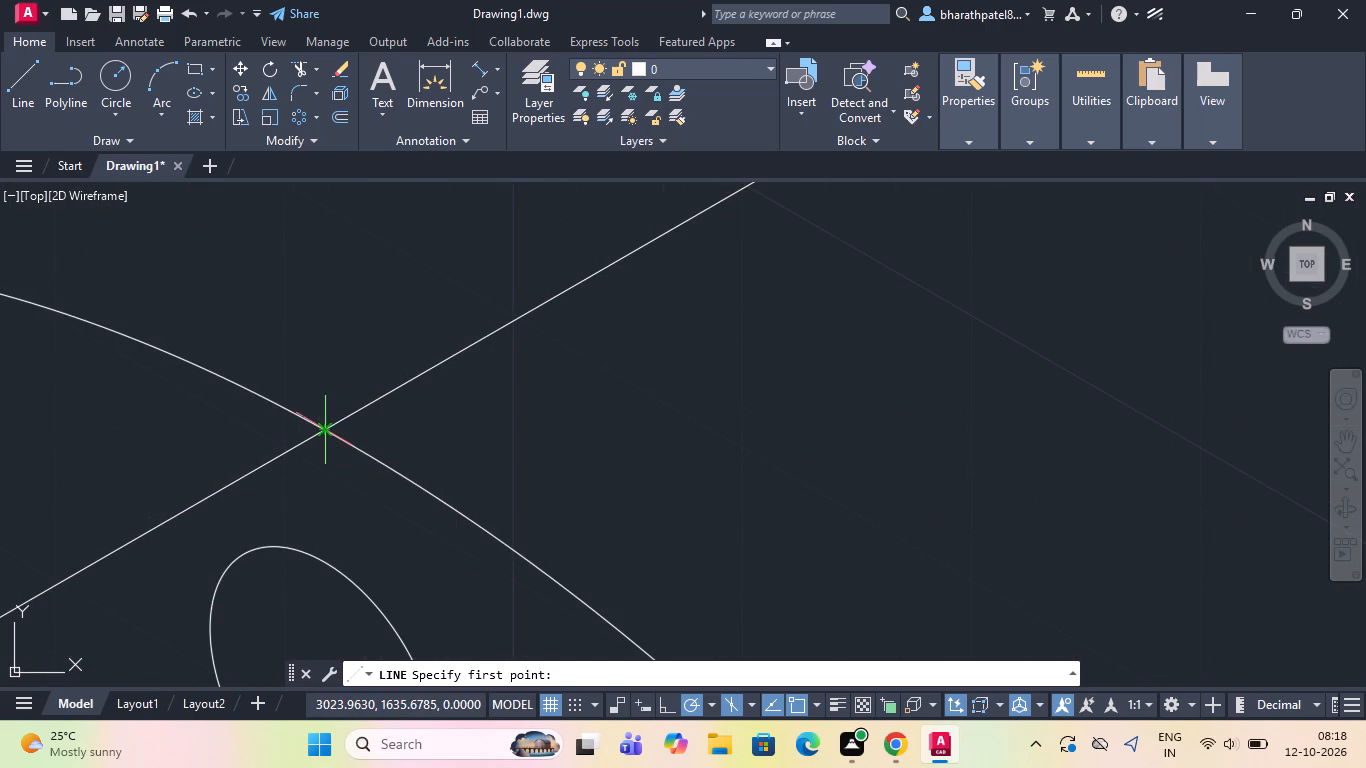
pyautogui.click(323, 429)
pyautogui.scroll(-3, 323, 429)
pyautogui.scroll(3, 335, 460)
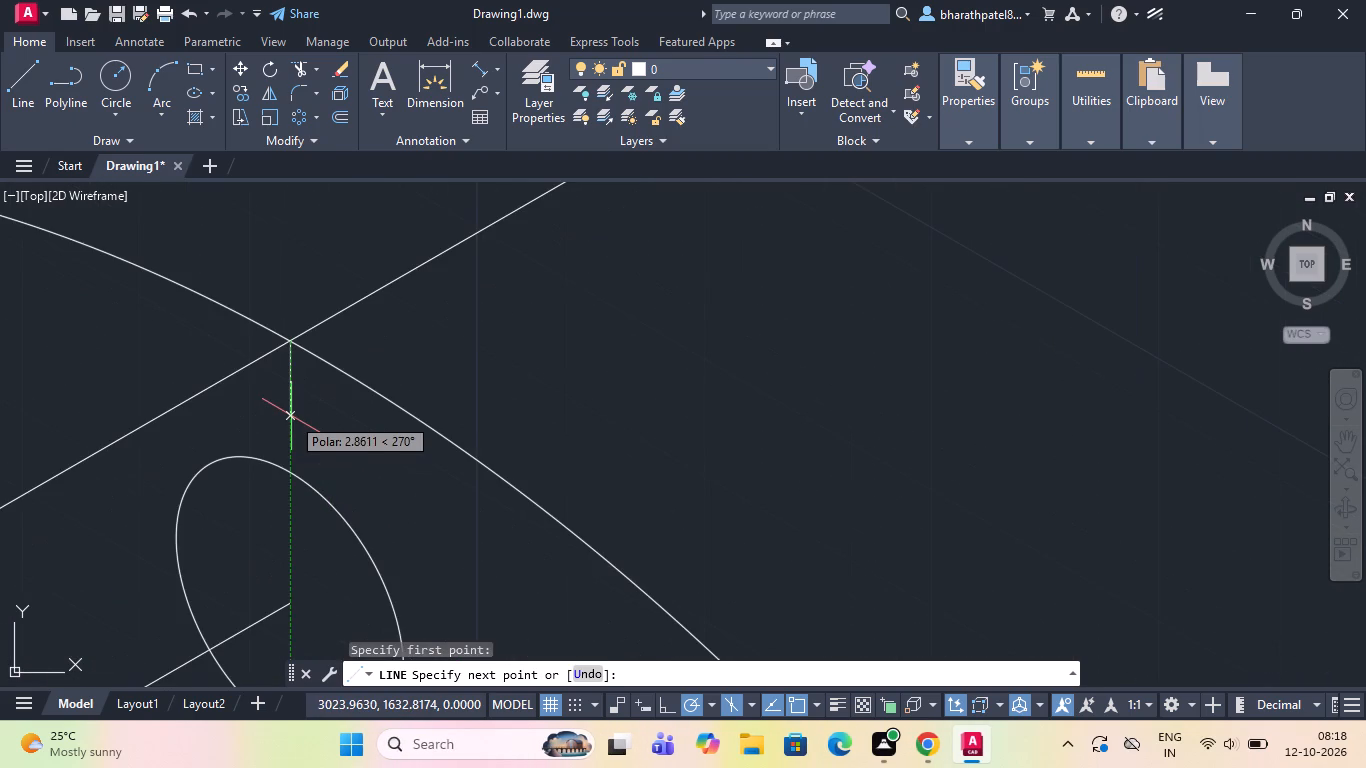
pyautogui.press('5')
pyautogui.press('Return')
# Continue the line chain with a 15-unit segment at 210° from the lower end of the 5-unit line.
pyautogui.scroll(-2, 281, 582)
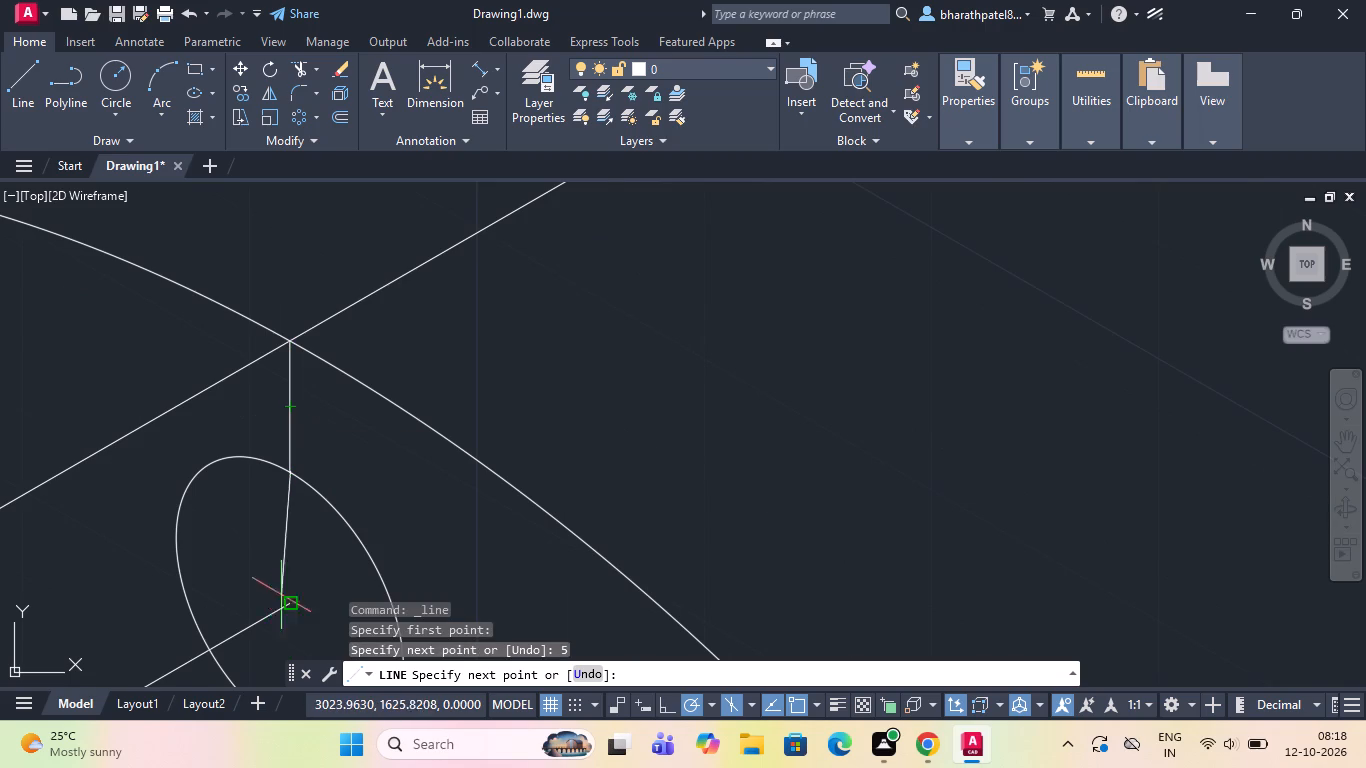
pyautogui.scroll(-1, 281, 551)
pyautogui.scroll(-1, 304, 450)
pyautogui.scroll(2, 257, 585)
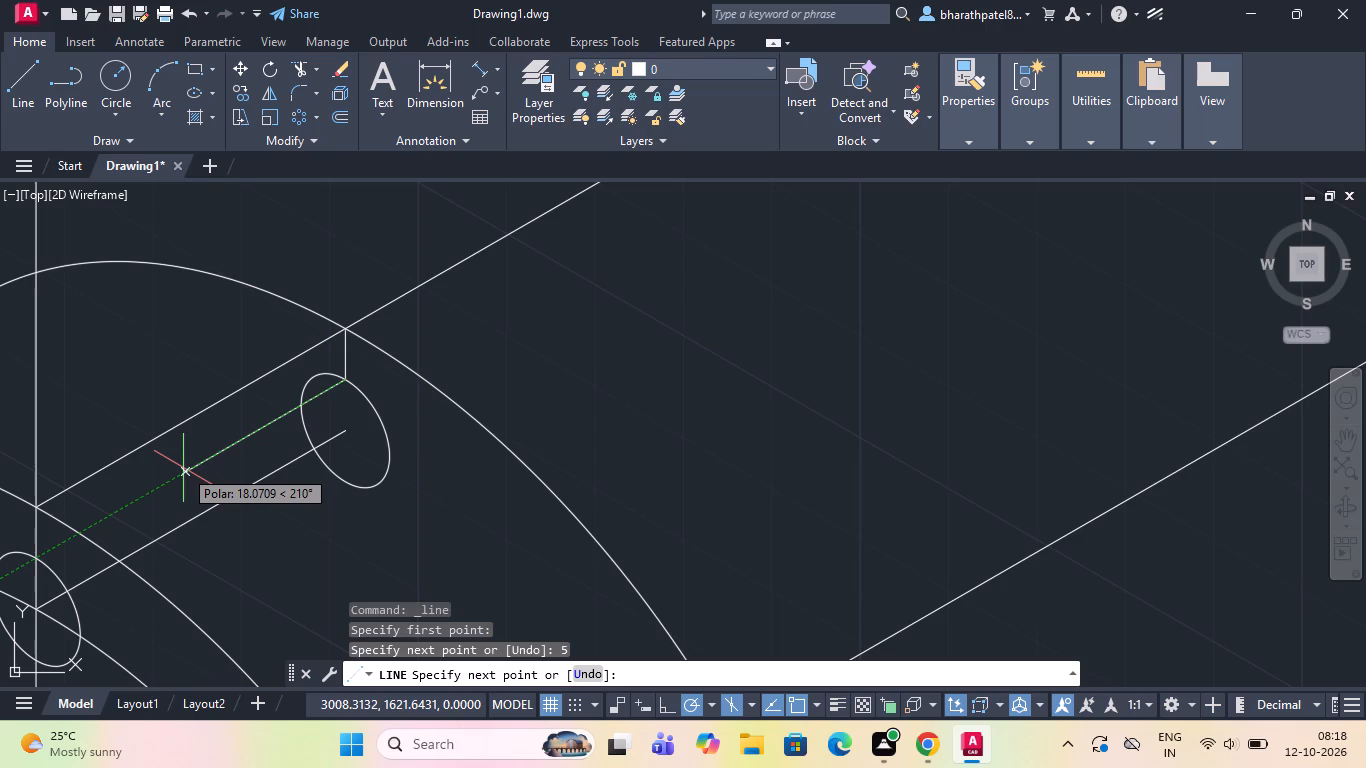
pyautogui.press('1')
pyautogui.press('5')
pyautogui.press('Return')
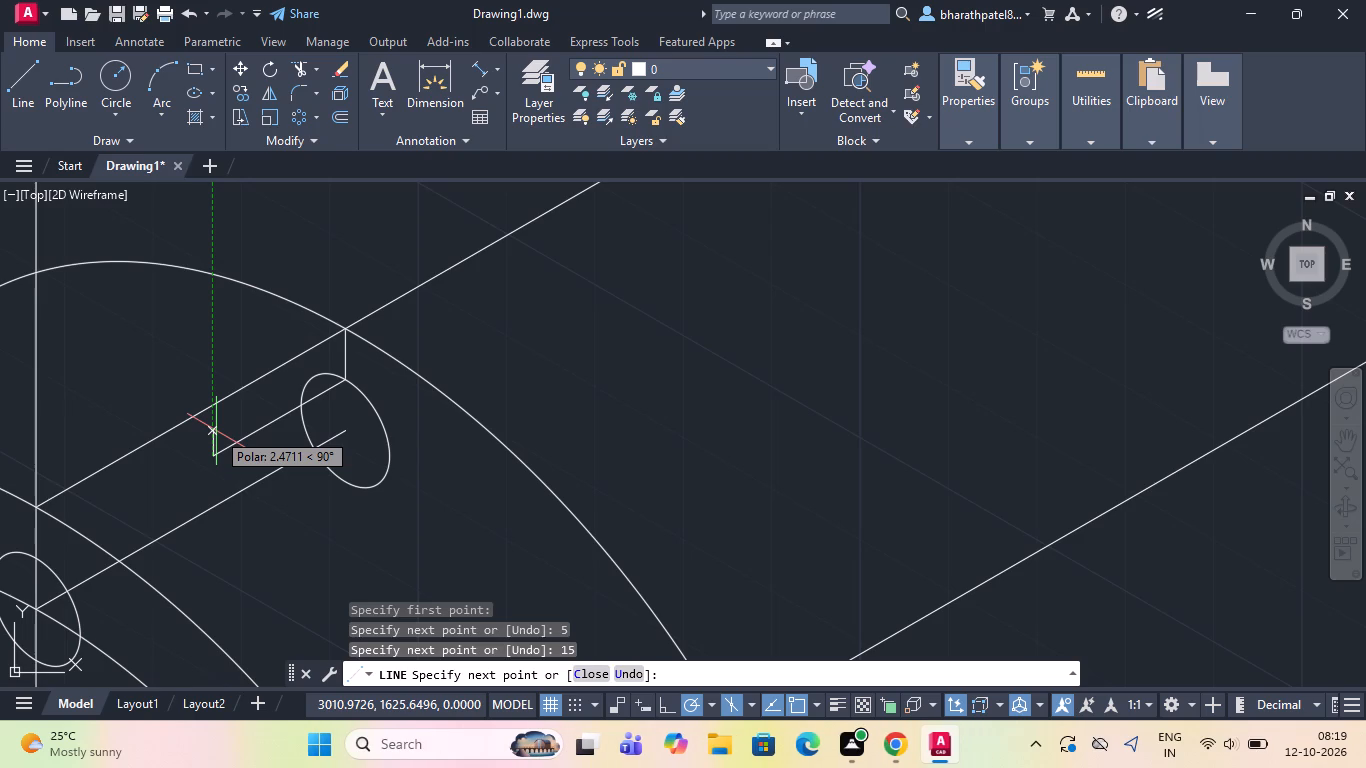
# Continue the line chain with a 10-unit segment straight down from the end of the 15-unit segment.
pyautogui.scroll(-4, 216, 431)
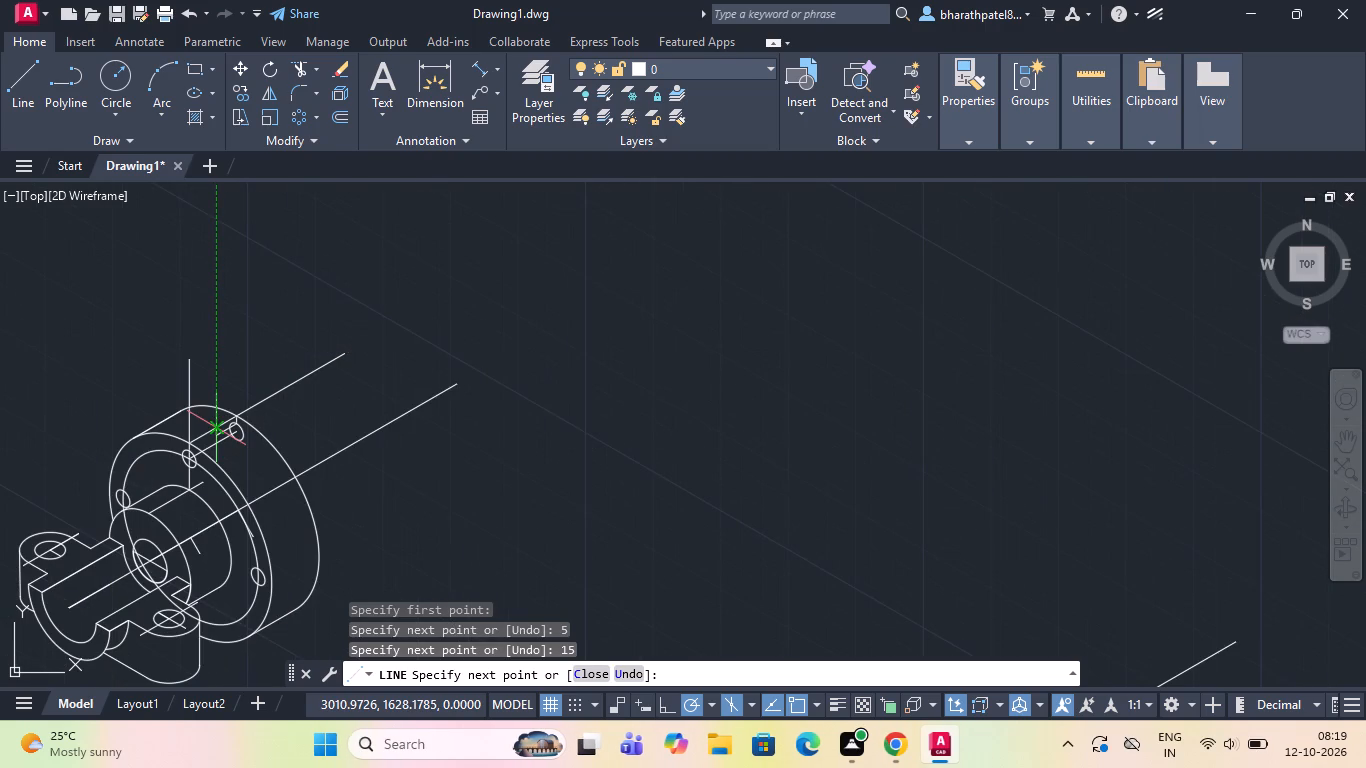
pyautogui.scroll(3, 218, 431)
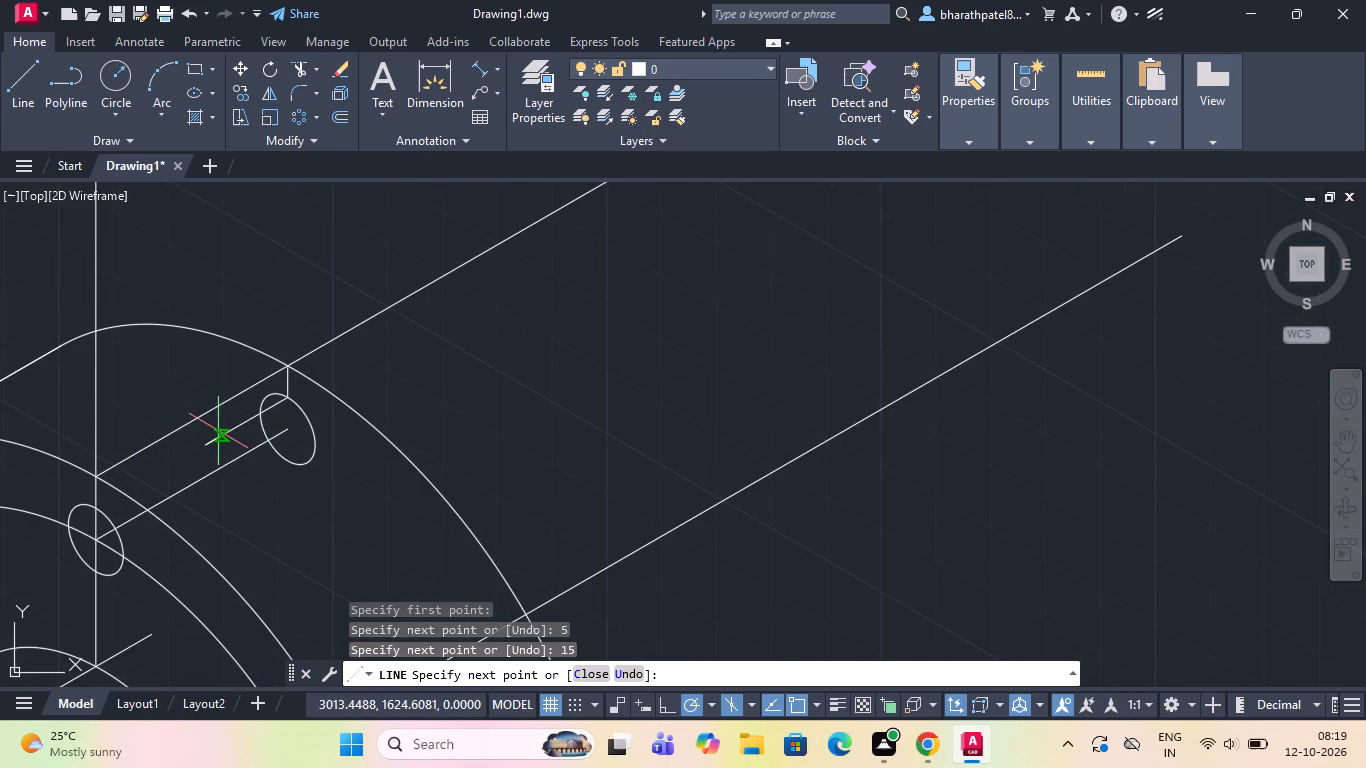
pyautogui.scroll(-3, 474, 390)
pyautogui.scroll(3, 412, 444)
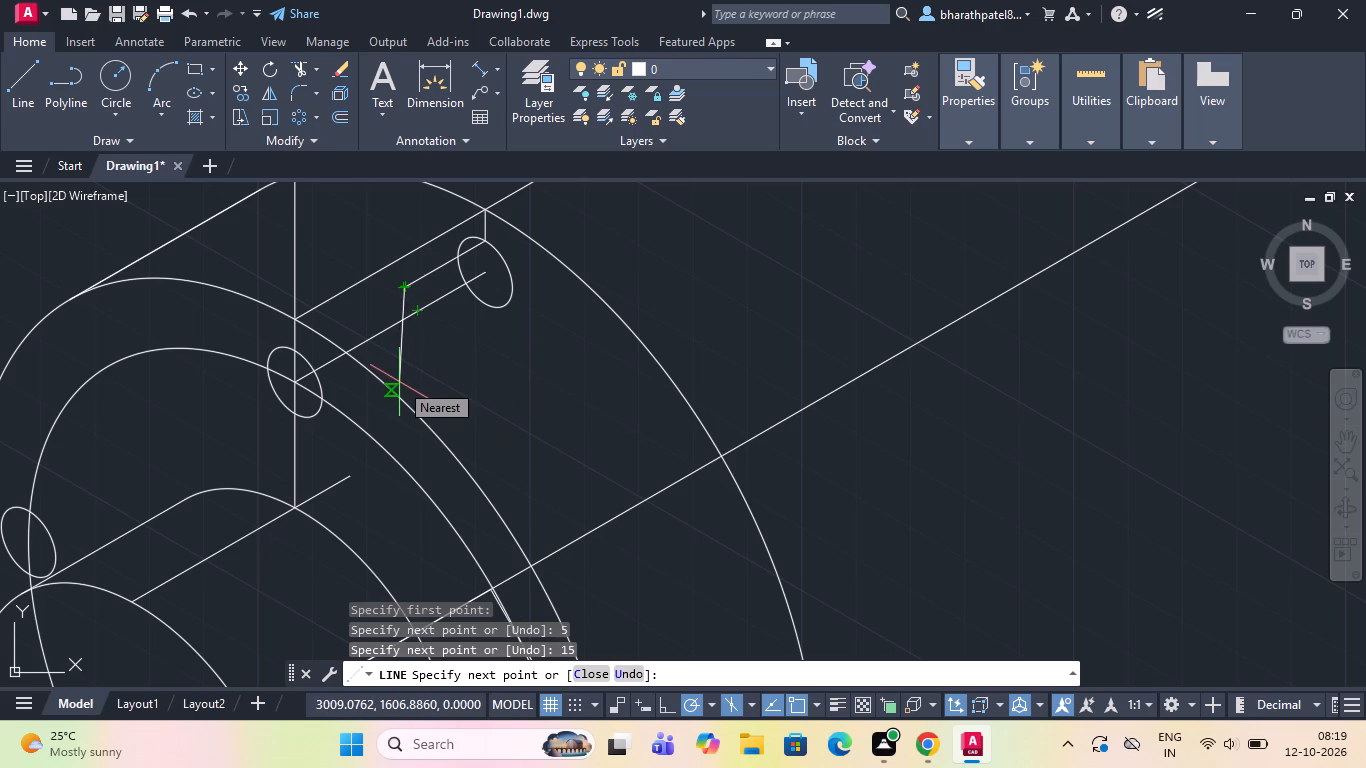
pyautogui.press('1')
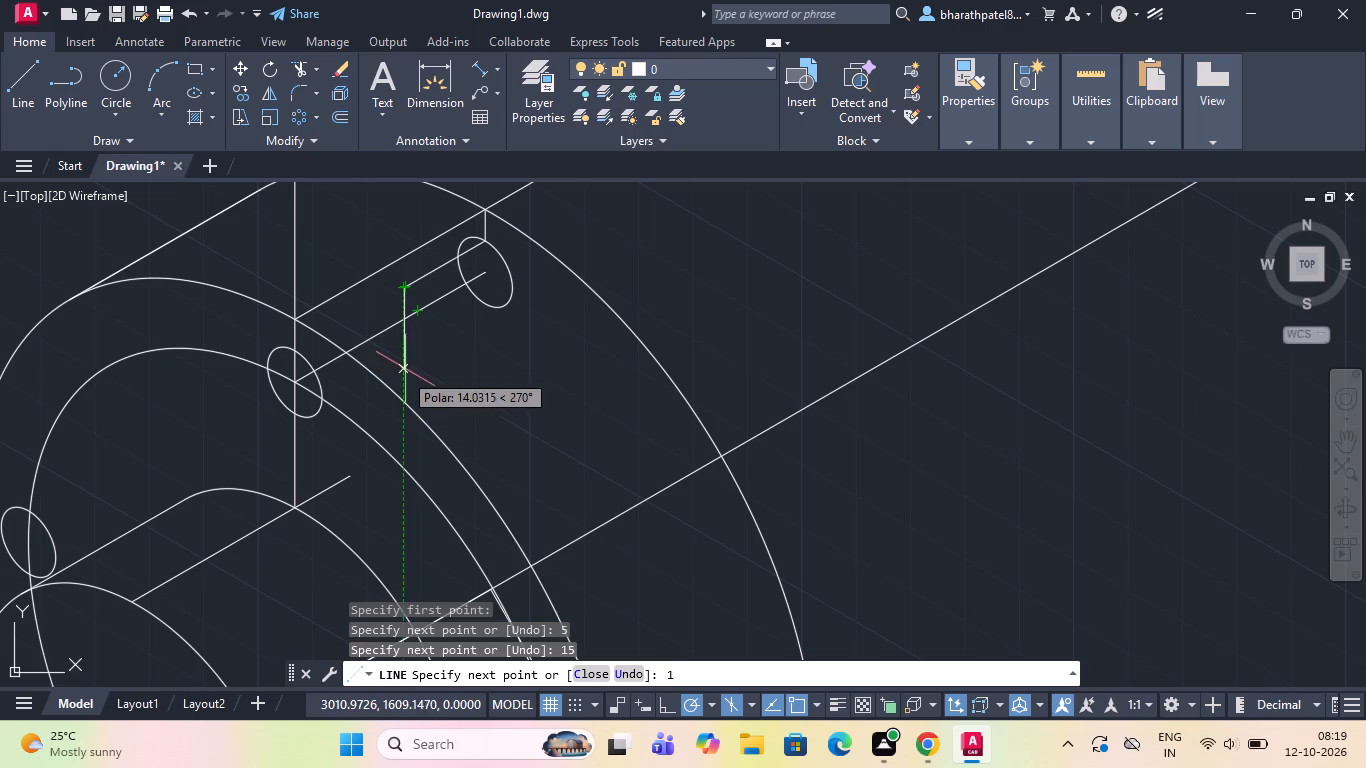
pyautogui.press('0')
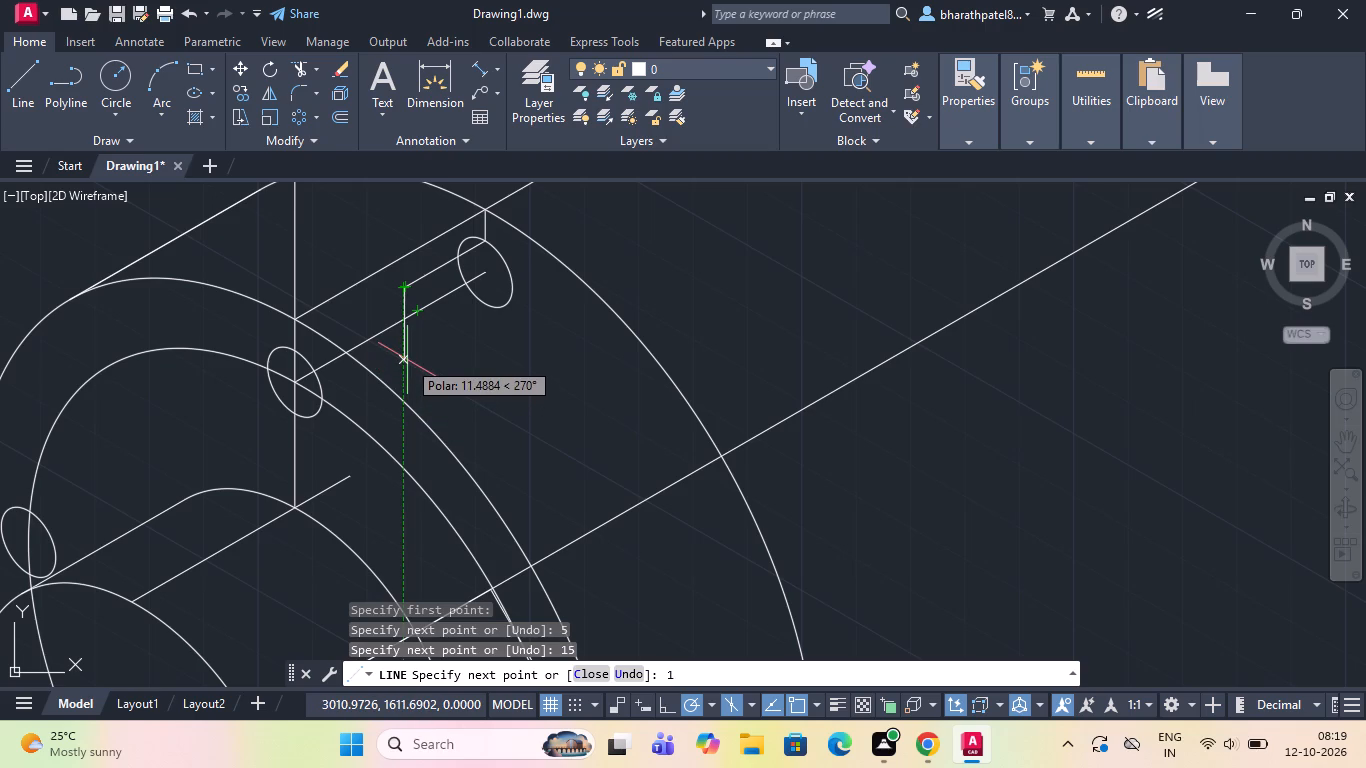
pyautogui.press('Return')
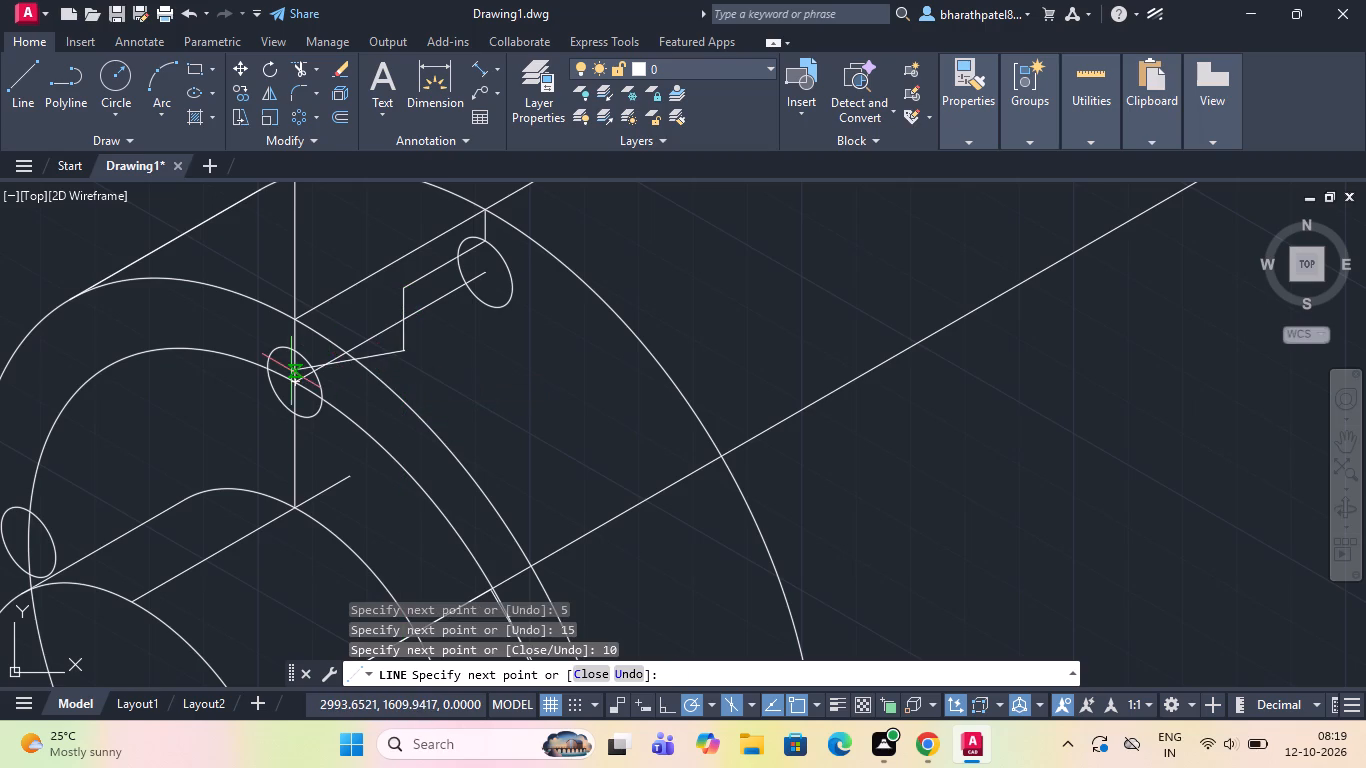
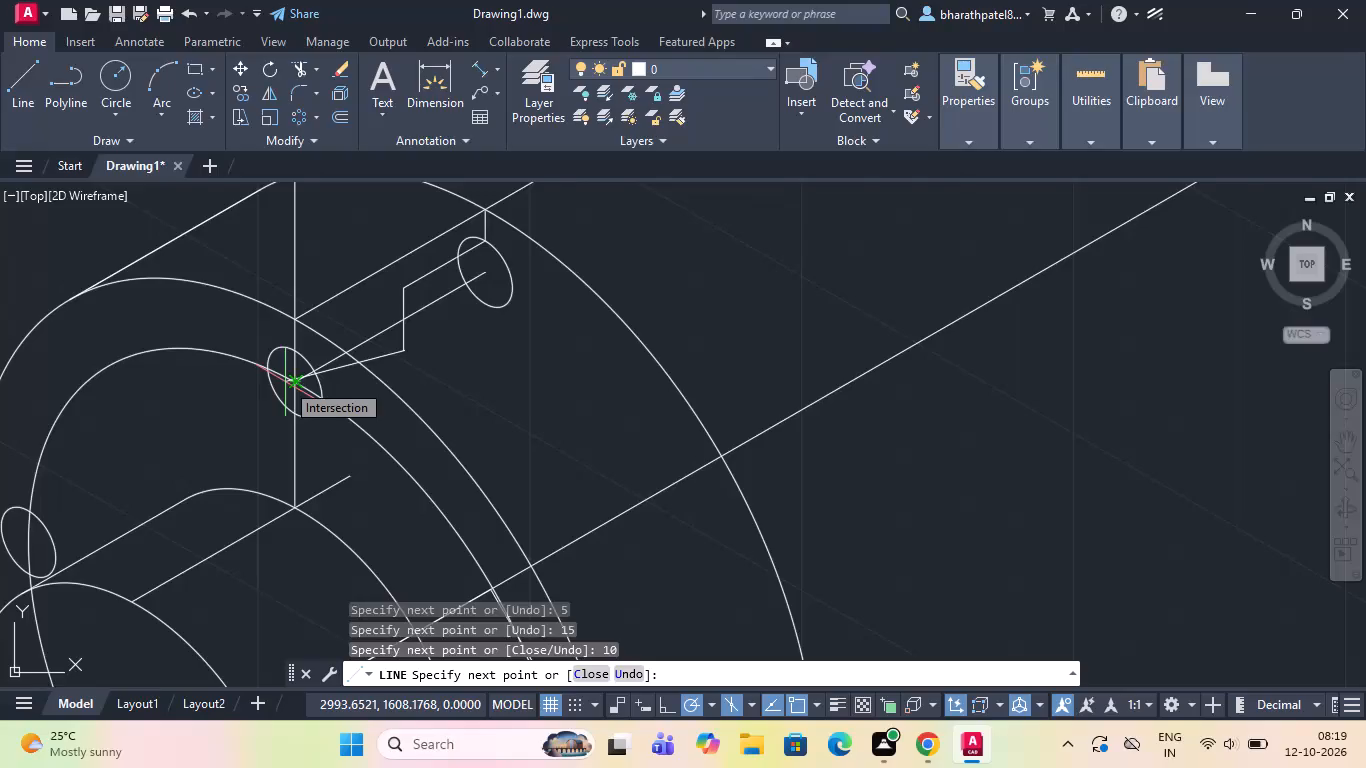
# Draw a line from the upper crossing of the front flange hole and the vertical line to the lower end of the 5-unit line.
pyautogui.press('Escape')
pyautogui.scroll(-2, 475, 169)
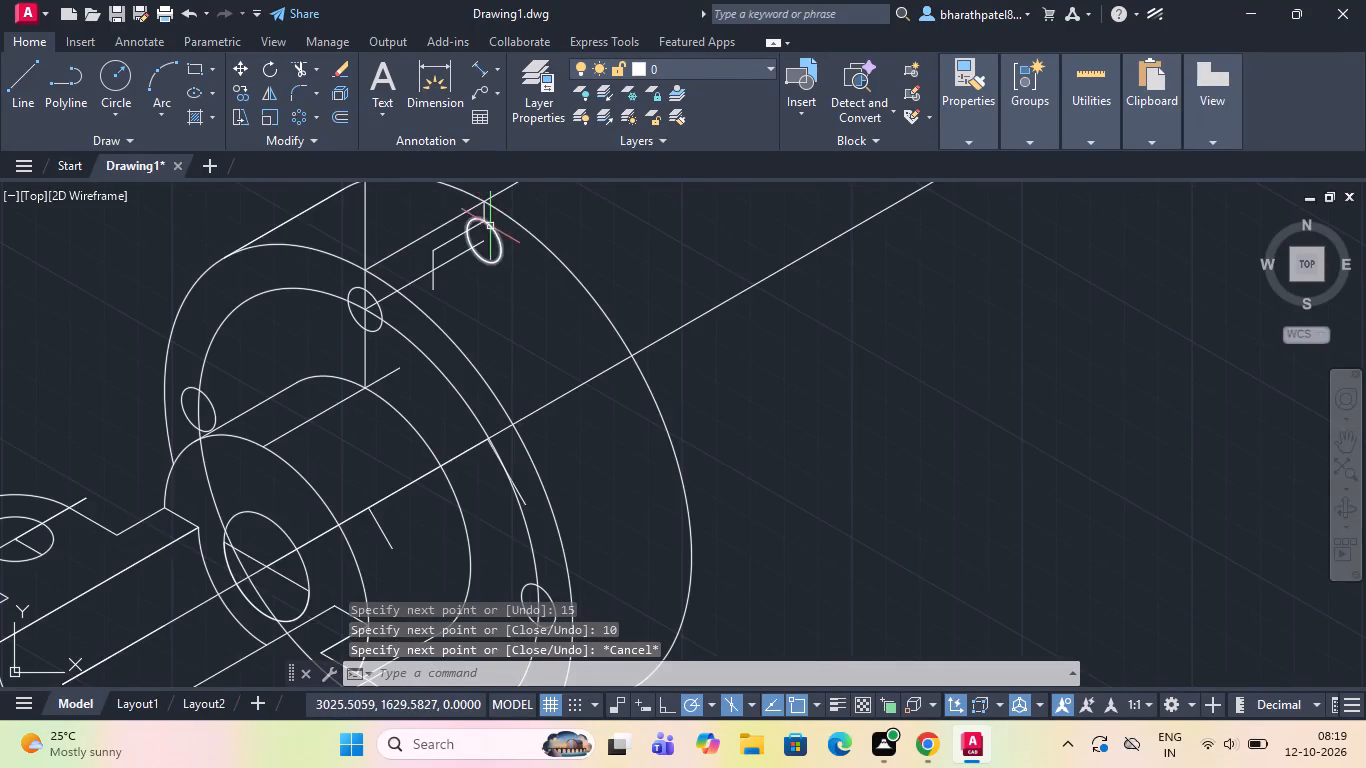
pyautogui.scroll(-1, 512, 279)
pyautogui.scroll(2, 518, 216)
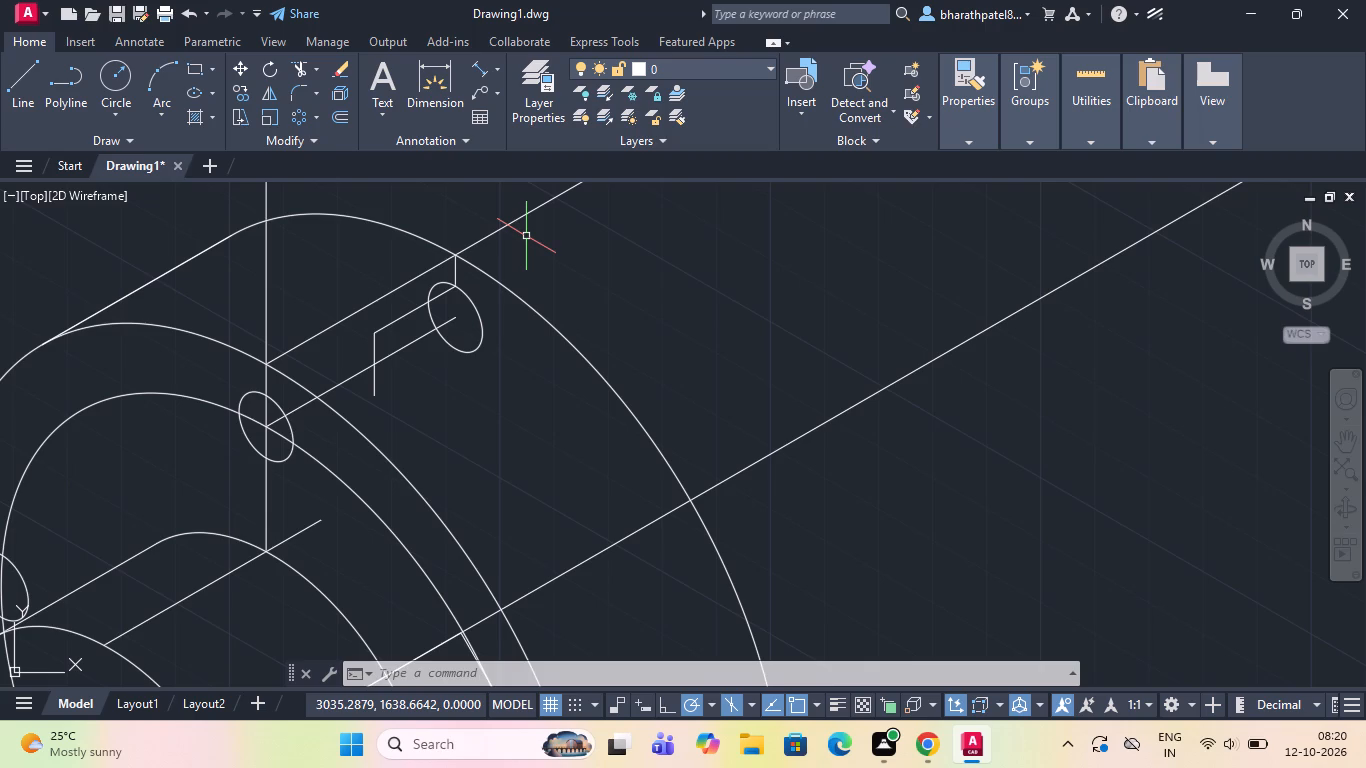
pyautogui.click(10, 83)
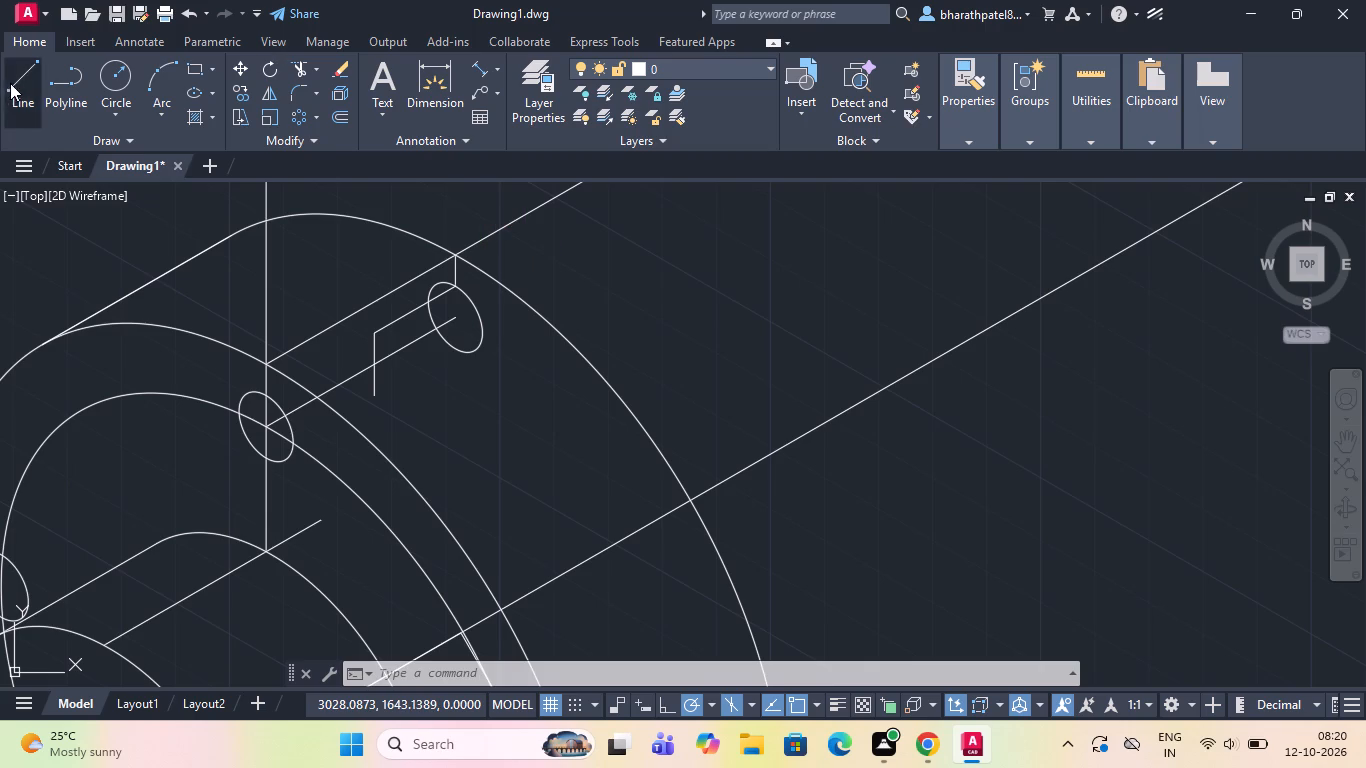
pyautogui.scroll(3, 289, 398)
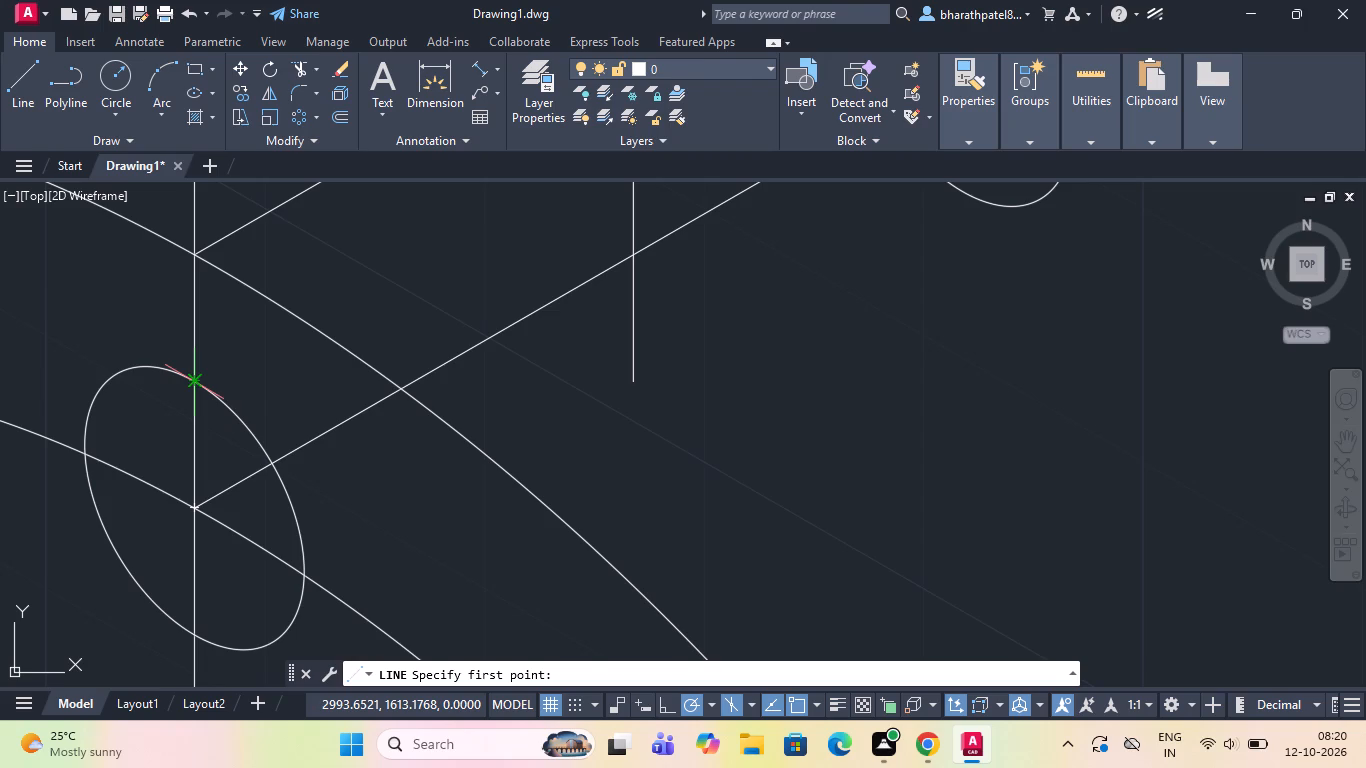
pyautogui.click(193, 382)
pyautogui.scroll(-3, 249, 334)
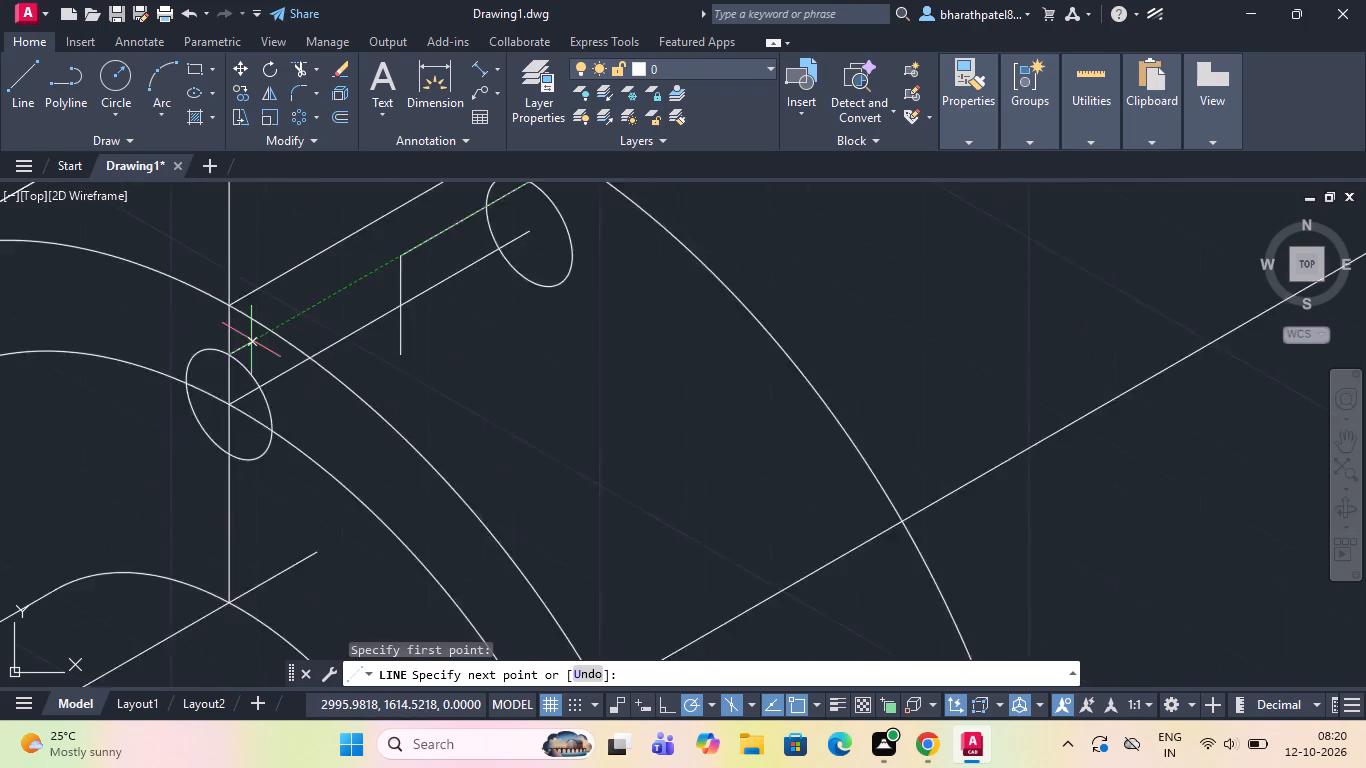
pyautogui.scroll(-1, 251, 341)
pyautogui.scroll(4, 351, 266)
pyautogui.click(414, 342)
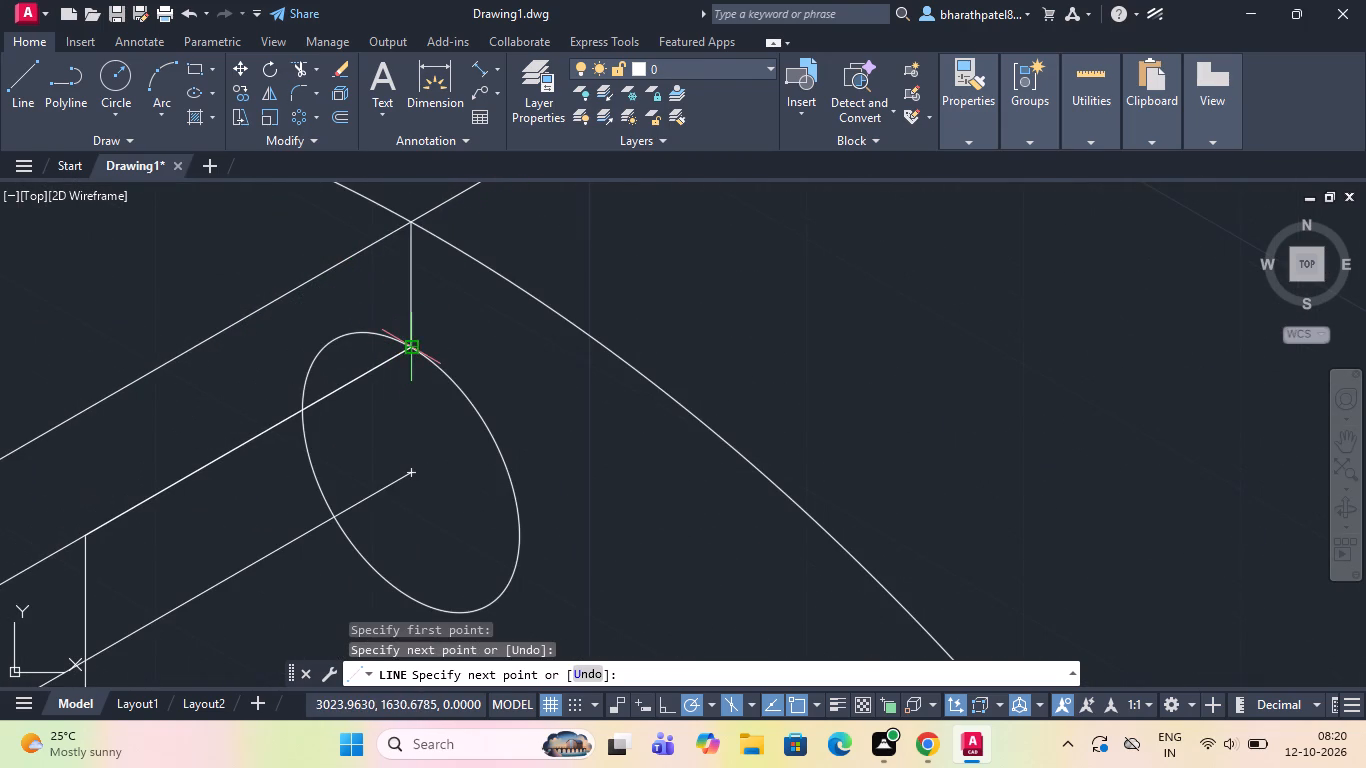
pyautogui.press('Escape')
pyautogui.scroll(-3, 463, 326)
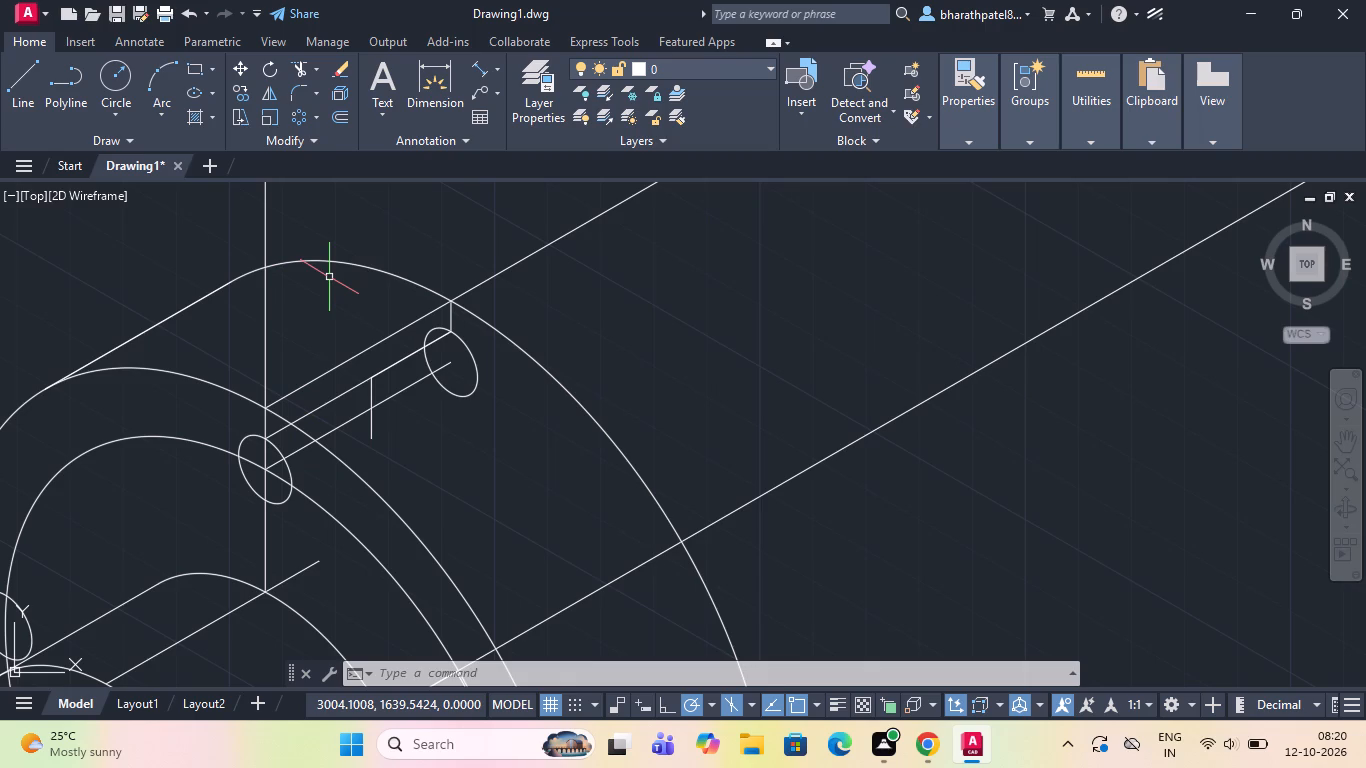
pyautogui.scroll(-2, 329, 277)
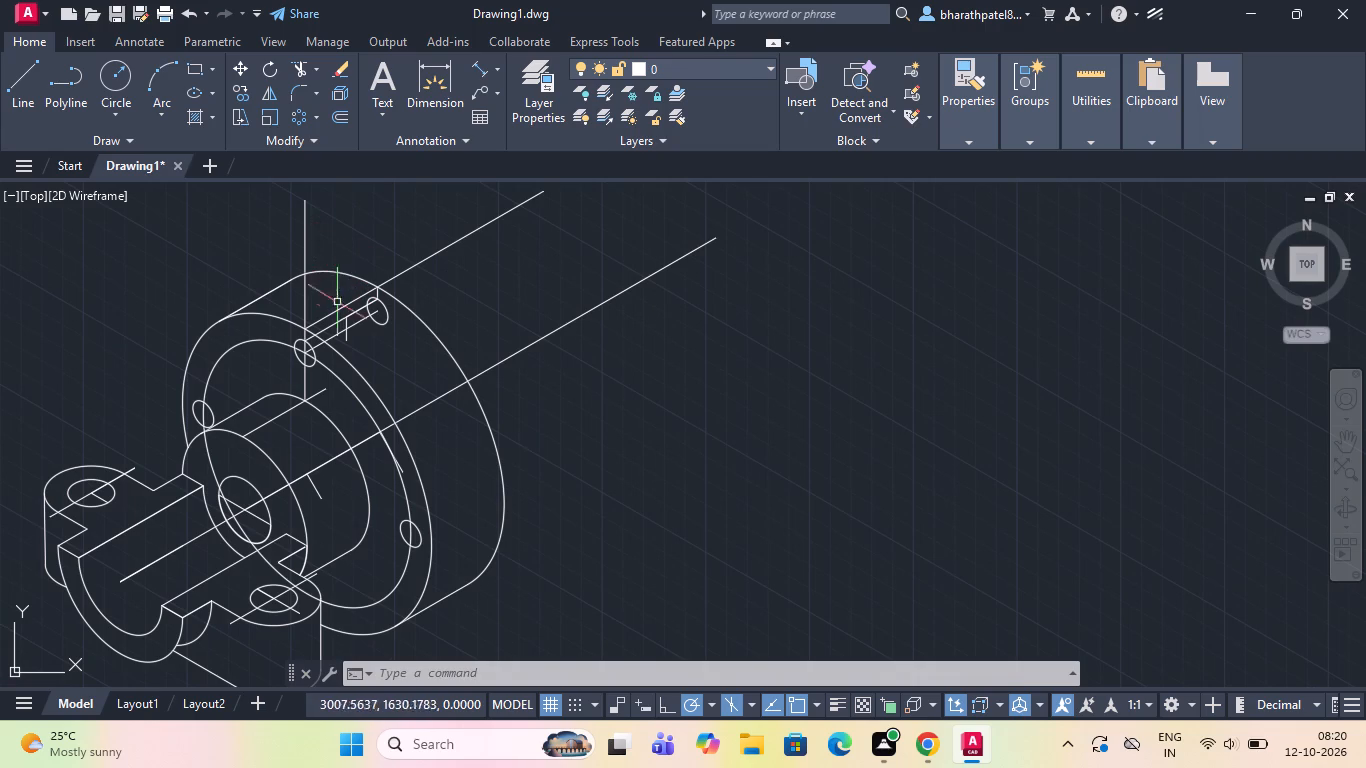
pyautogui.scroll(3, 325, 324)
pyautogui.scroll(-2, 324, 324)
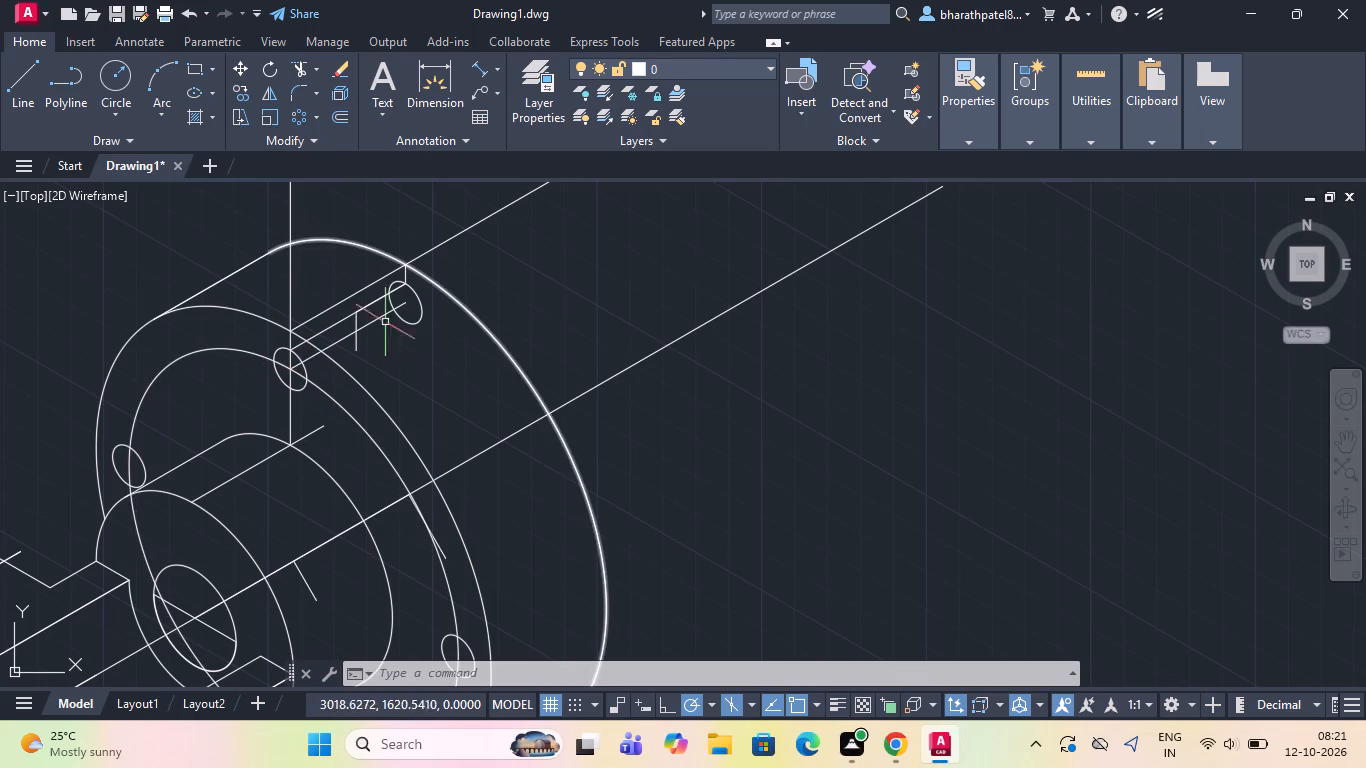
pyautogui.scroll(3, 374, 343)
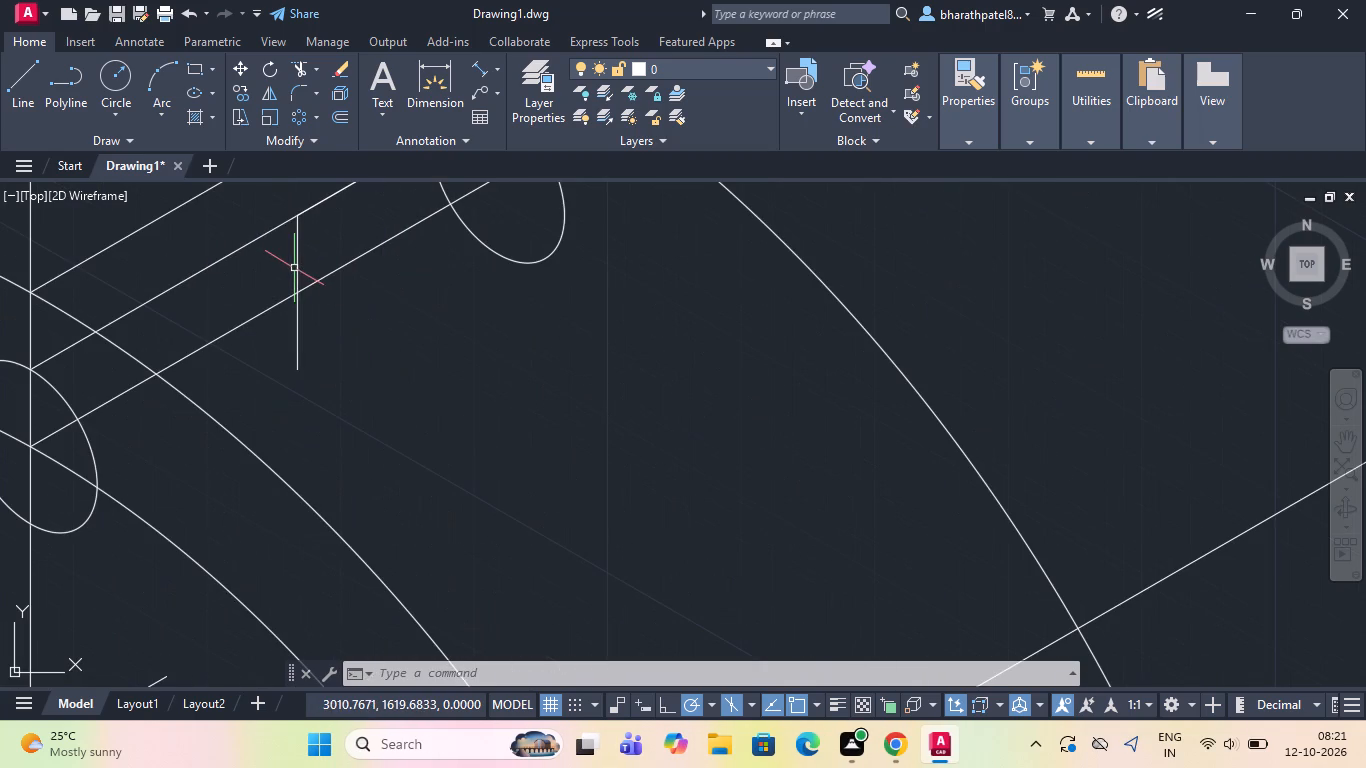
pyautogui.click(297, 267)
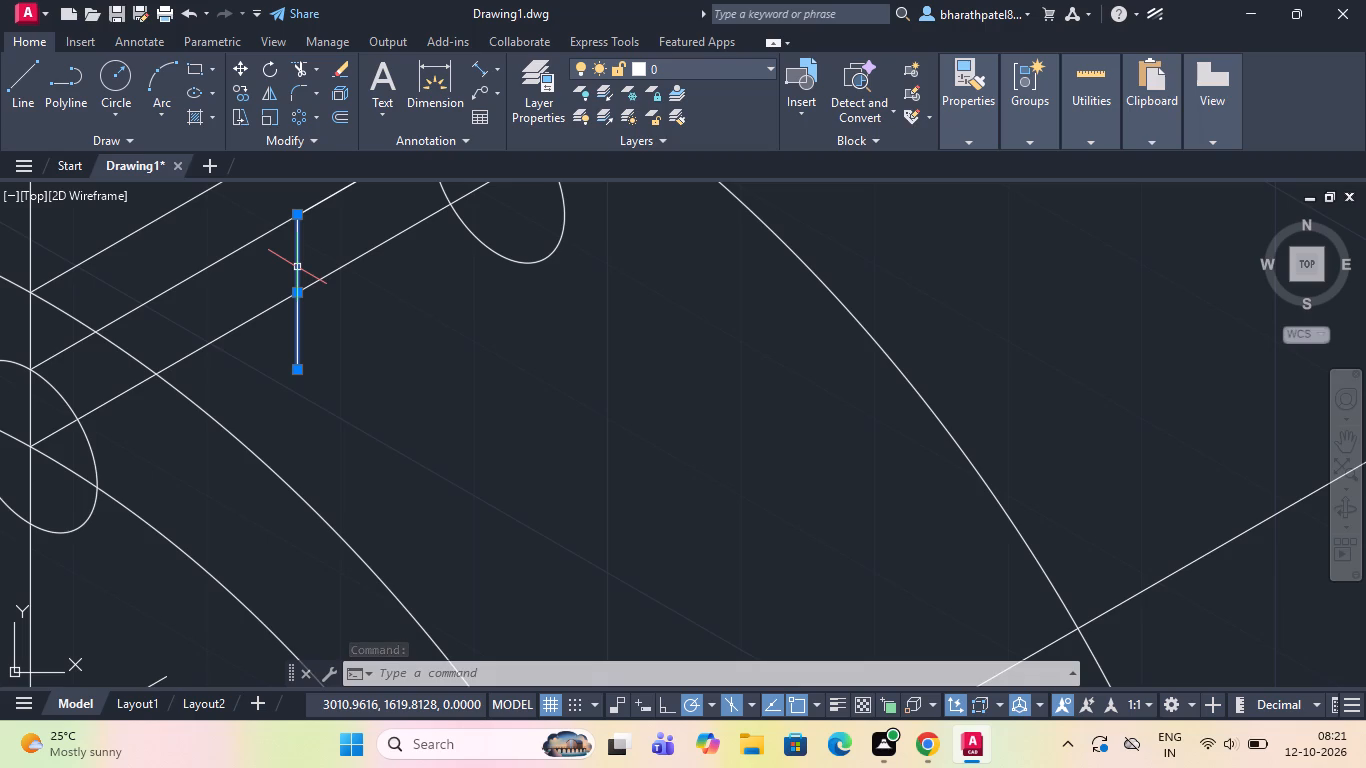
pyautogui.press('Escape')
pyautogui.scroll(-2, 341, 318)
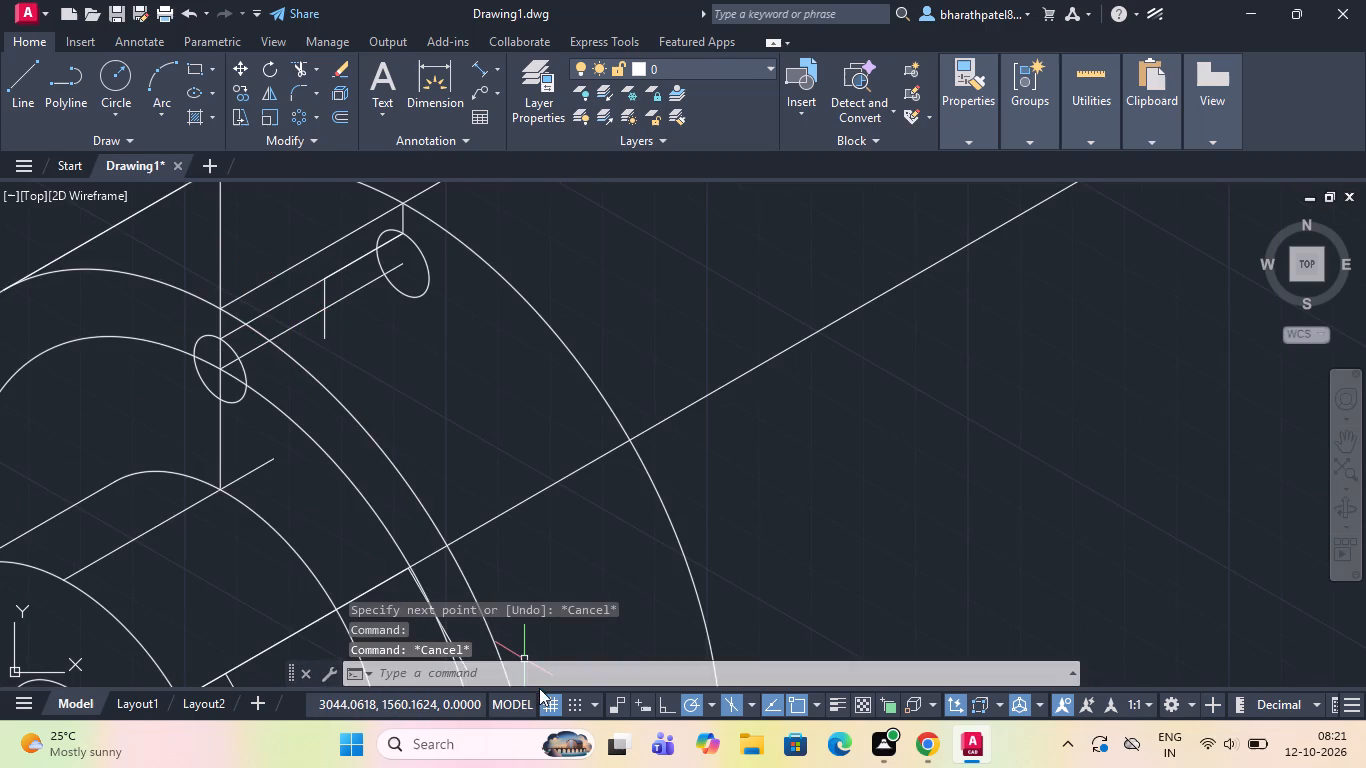
# Draw a 10-diameter isocircle centred on the midpoint of the 10-unit vertical segment between the front and rear hole circles.
pyautogui.write('ell')
pyautogui.press('Return')
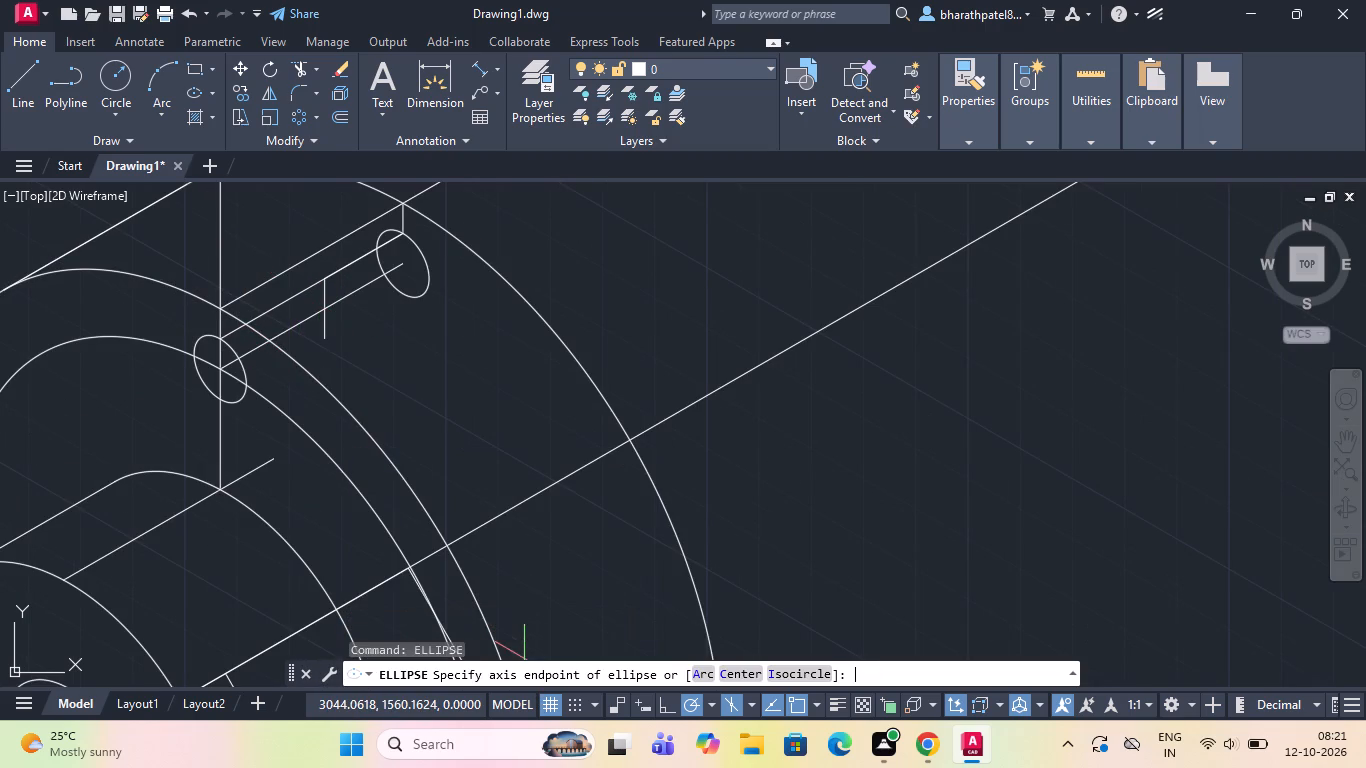
pyautogui.click(798, 669)
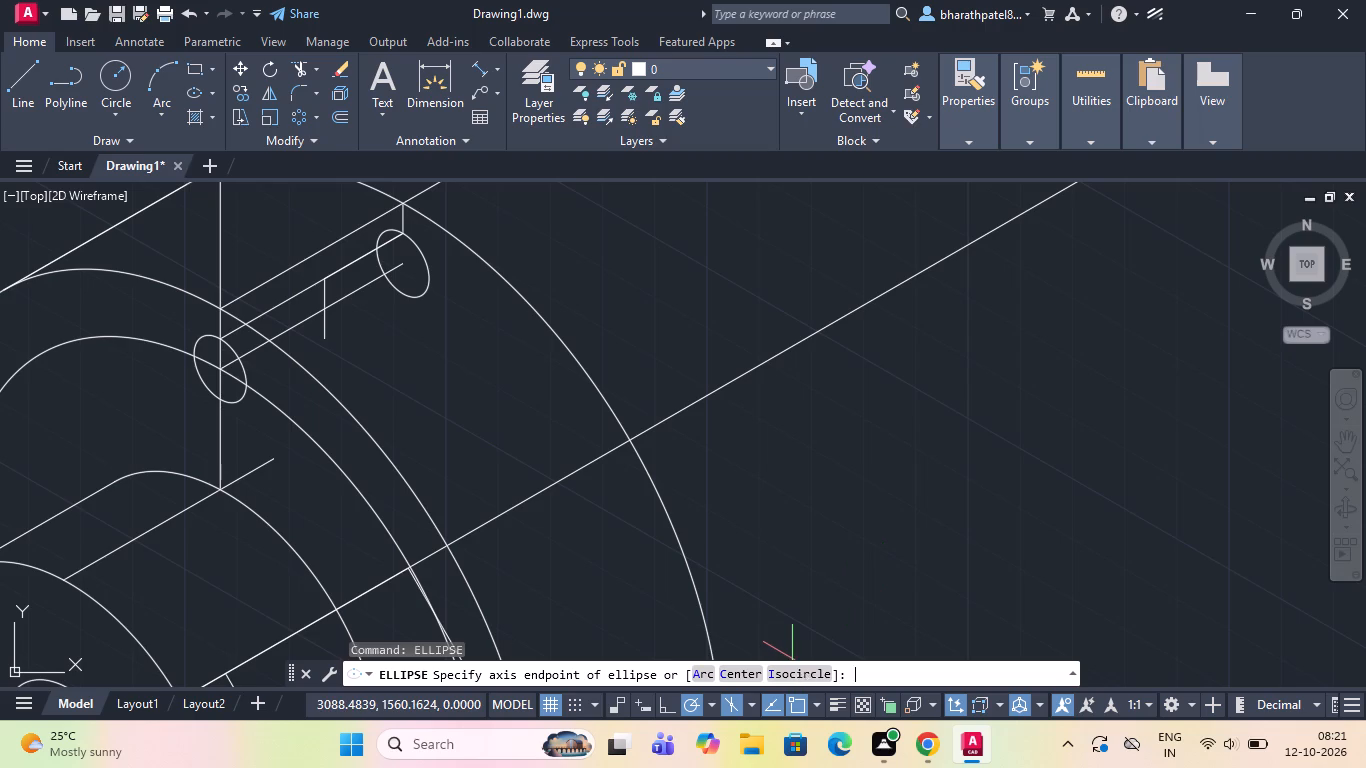
pyautogui.scroll(-2, 829, 607)
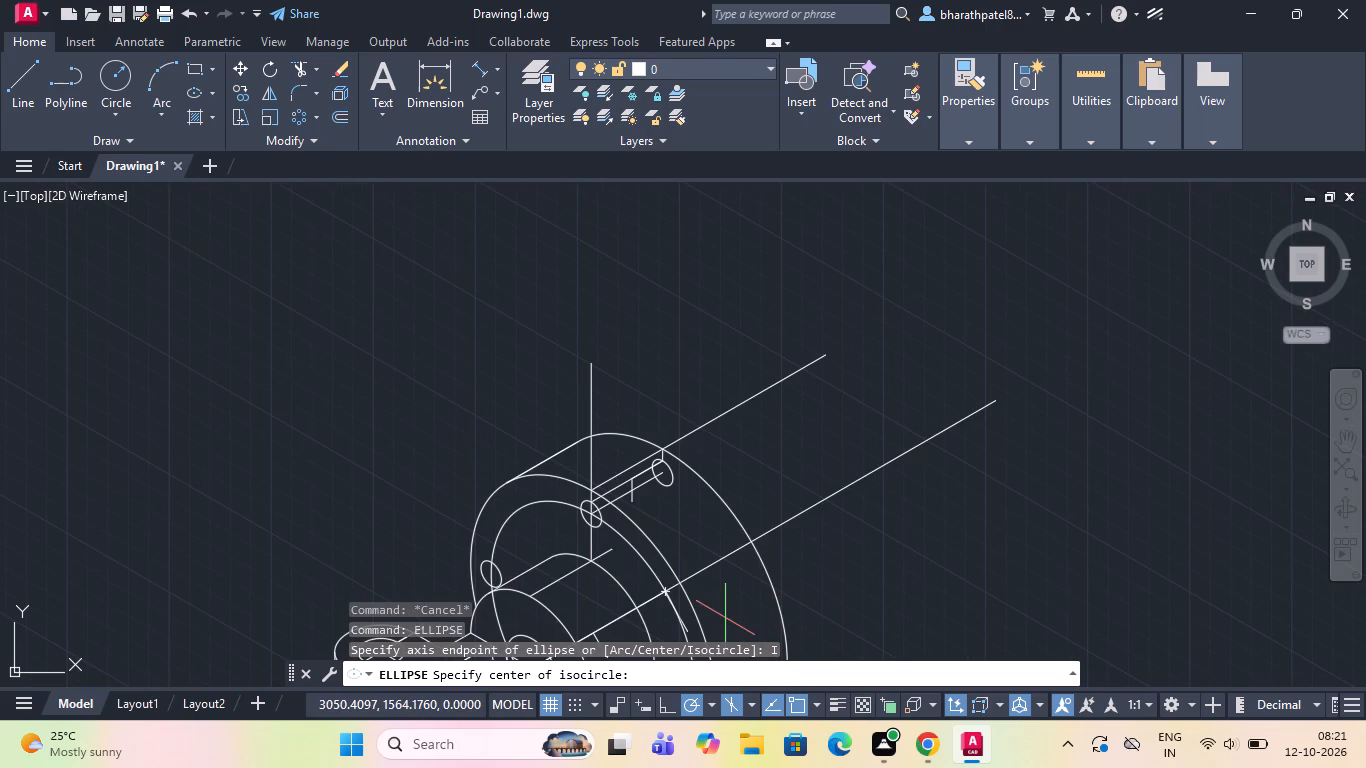
pyautogui.scroll(3, 725, 630)
pyautogui.scroll(-1, 726, 629)
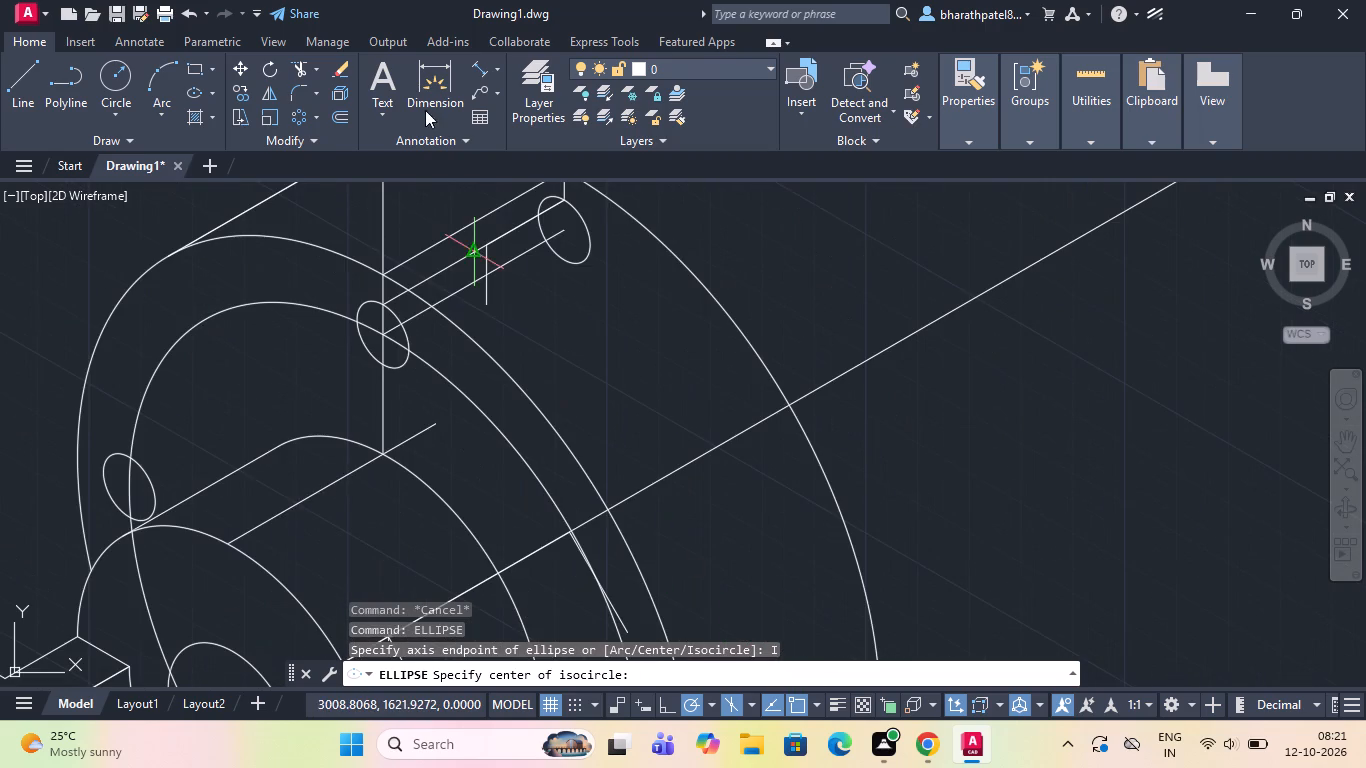
pyautogui.scroll(-2, 512, 324)
pyautogui.scroll(3, 494, 289)
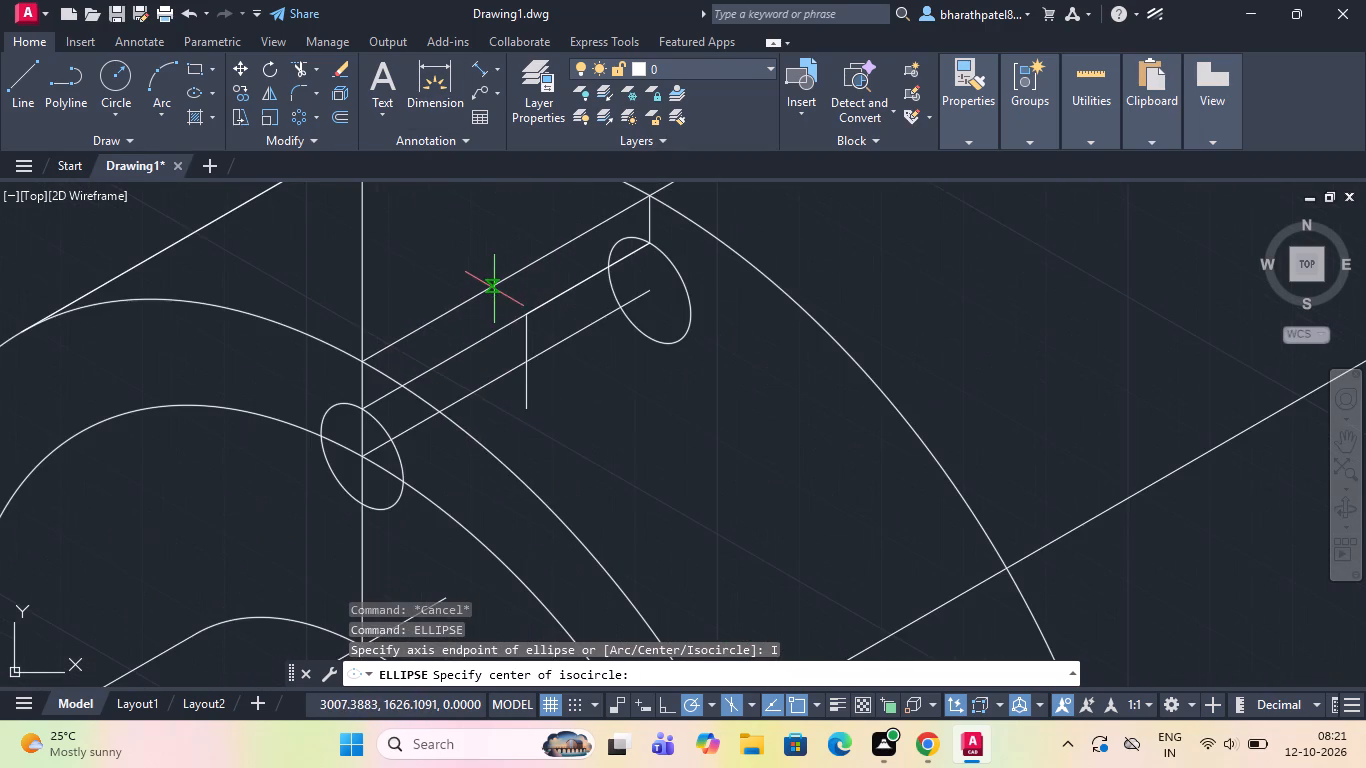
pyautogui.click(526, 356)
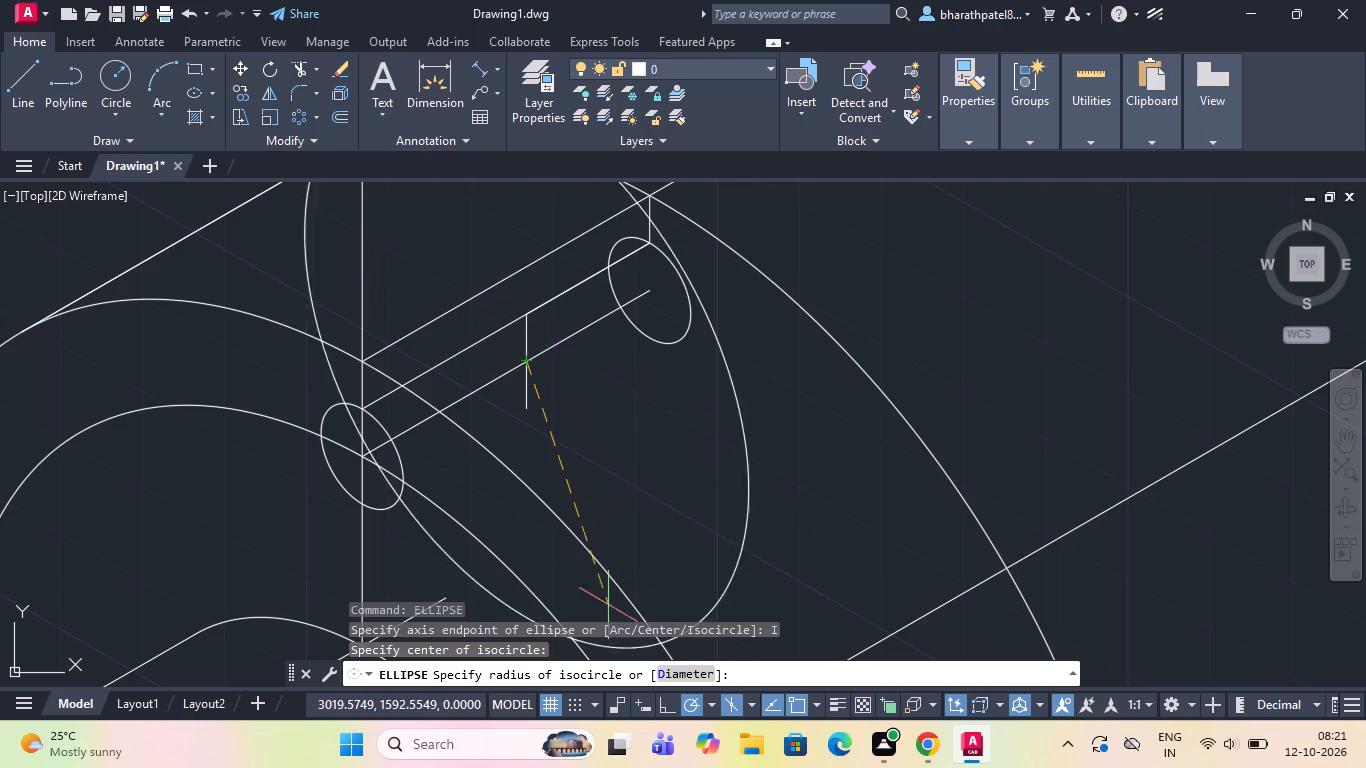
pyautogui.click(674, 673)
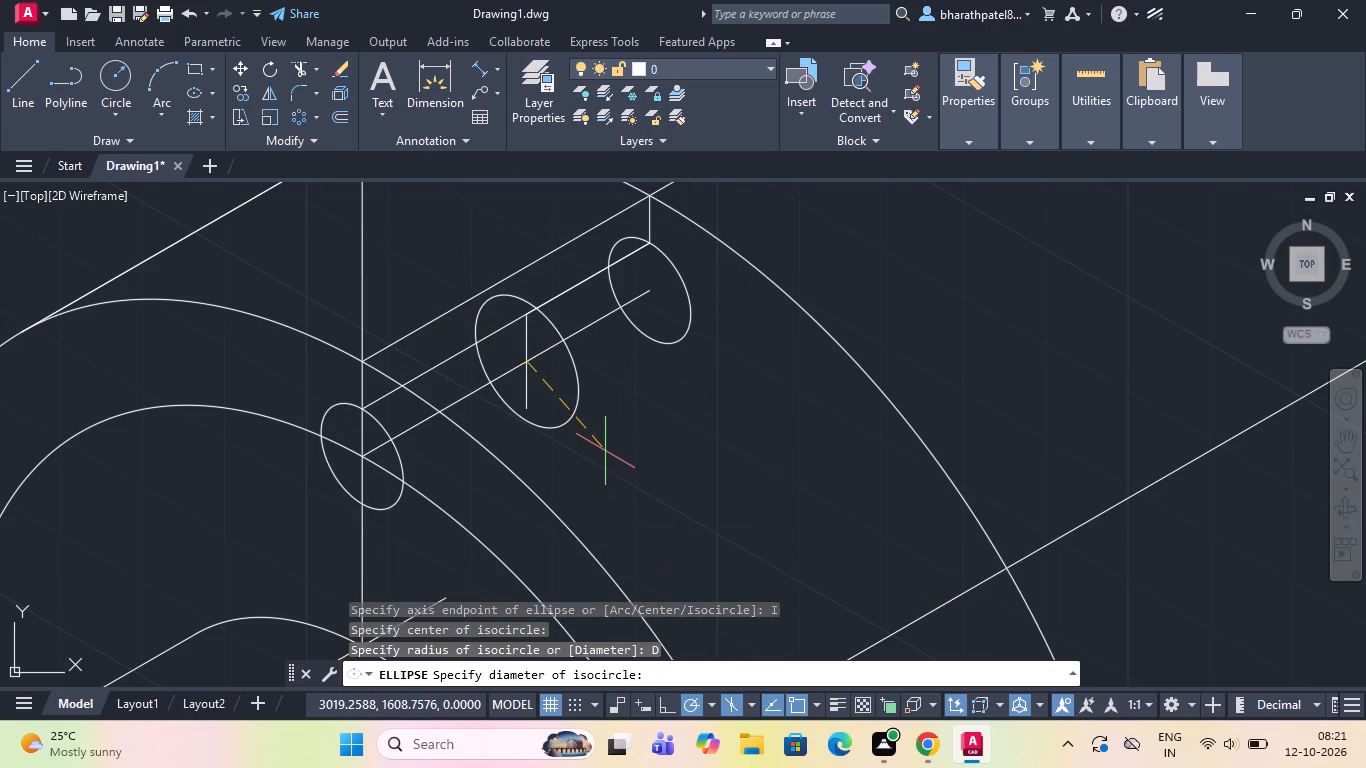
pyautogui.write('10')
pyautogui.press('Return')
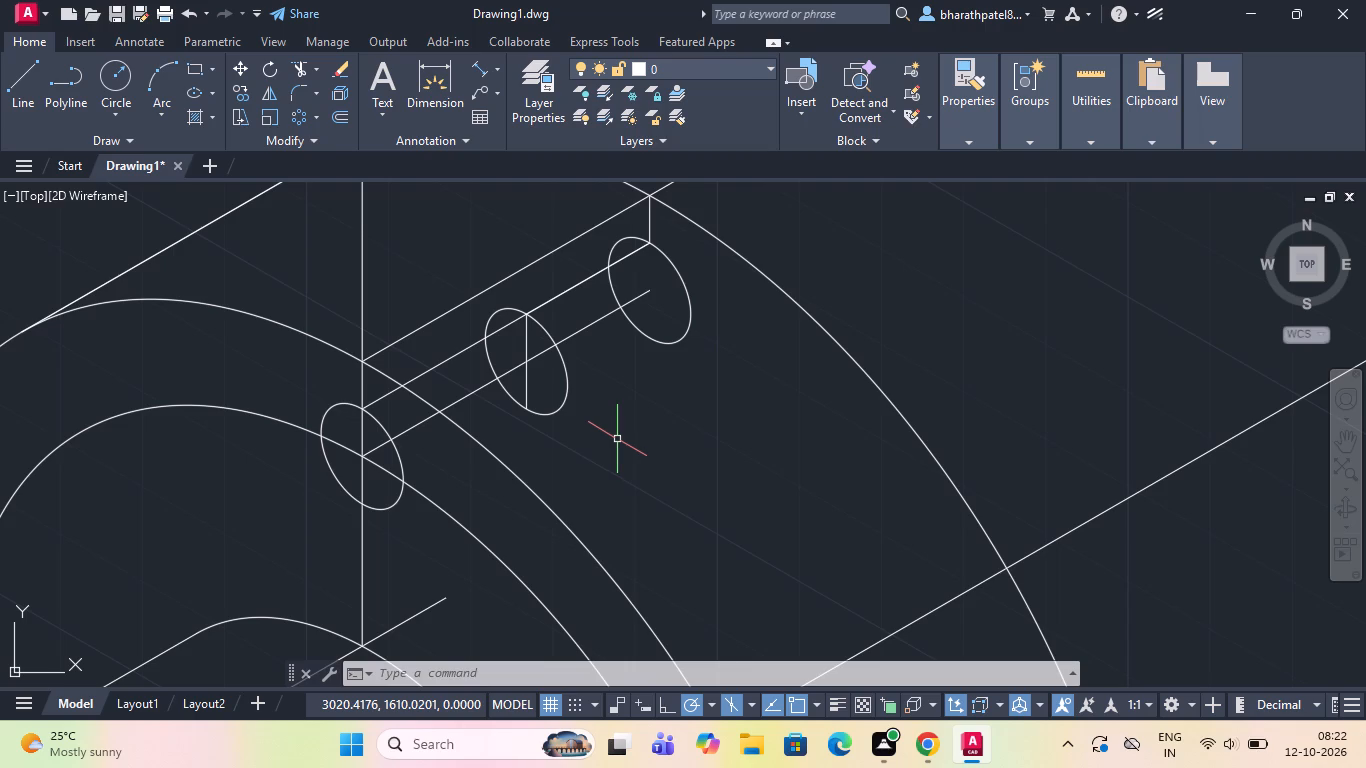
# Trim the middle isocircle's arc between the top of the vertical segment and the hole's centre line.
pyautogui.click(302, 63)
pyautogui.click(546, 335)
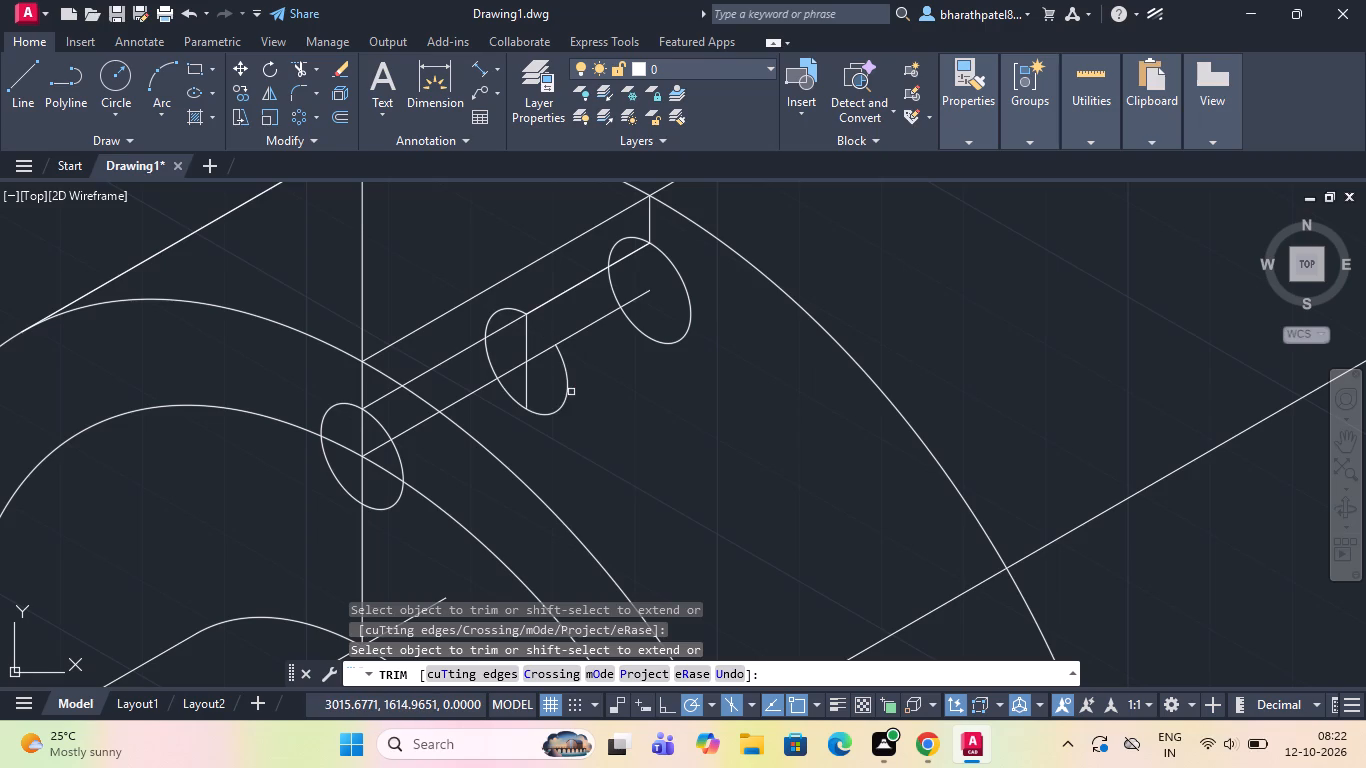
# Draw a vertical line downward from the lower end of the 10-unit segment to past the flange's front outer edge.
pyautogui.click(14, 81)
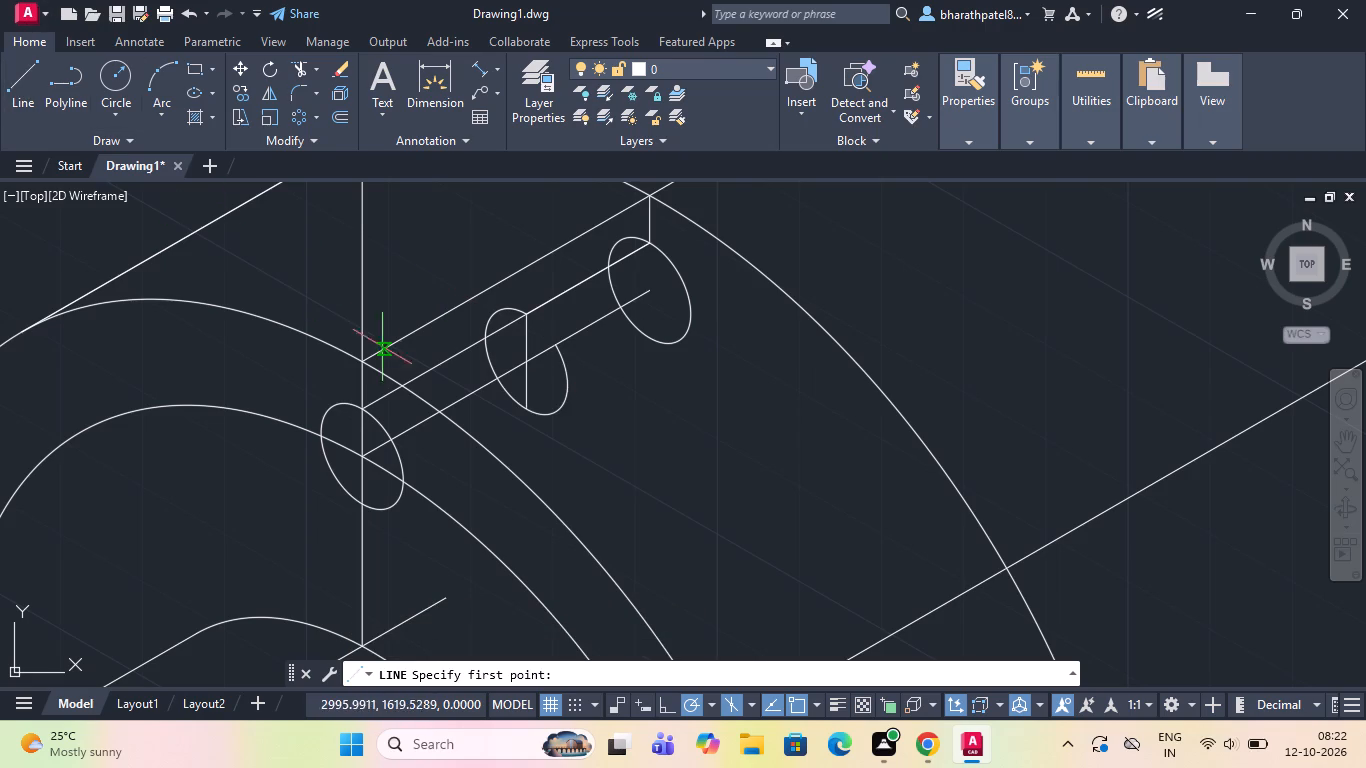
pyautogui.moveTo(526, 408); pyautogui.dragTo(527, 421)
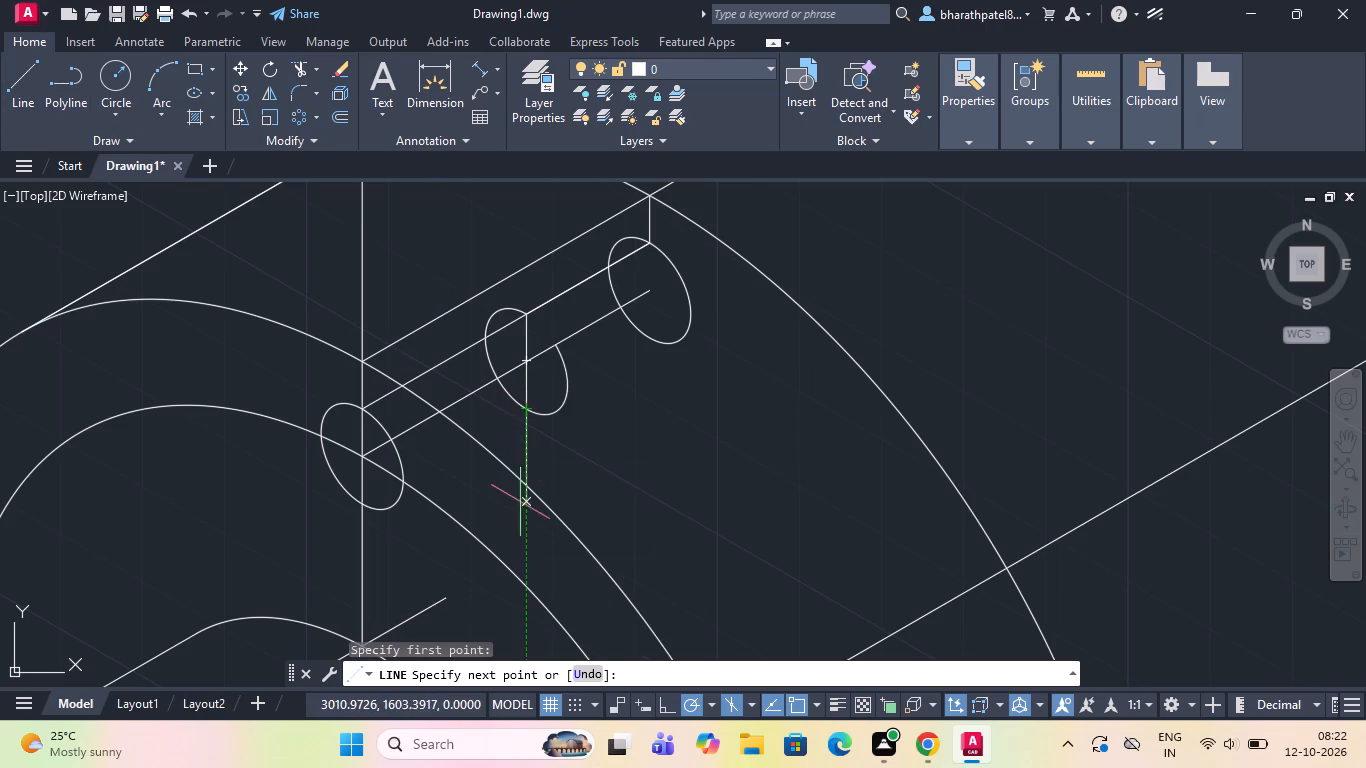
pyautogui.click(530, 547)
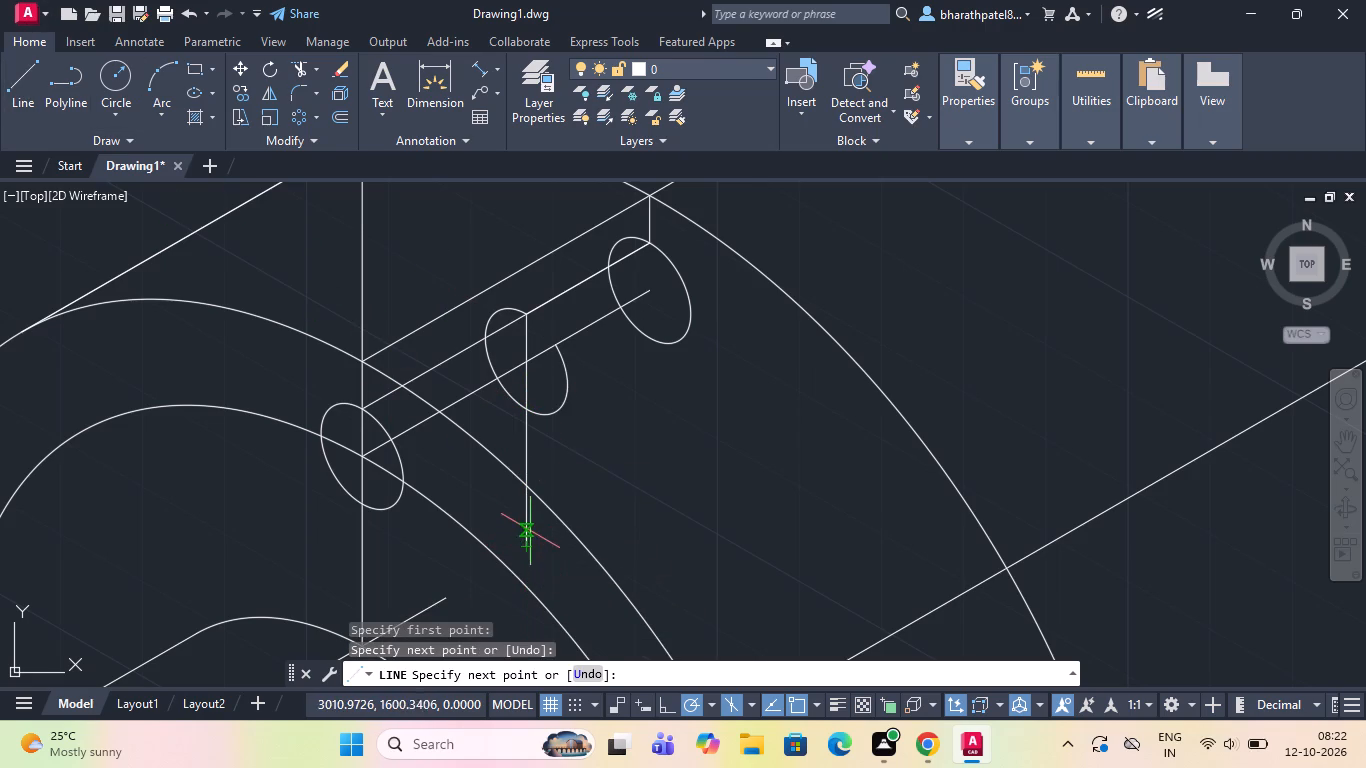
pyautogui.press('Escape')
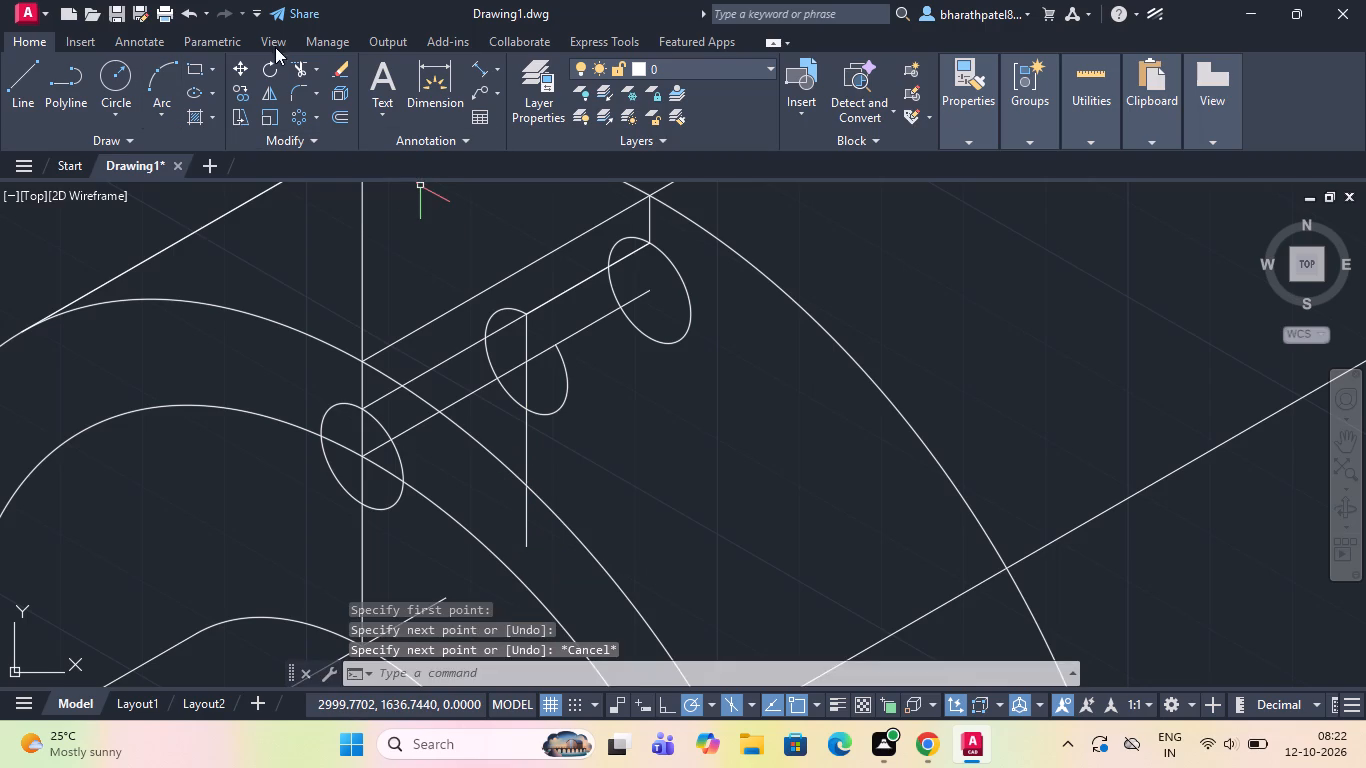
# Trim off the part of the vertical line that extends below the flange's front outer edge.
pyautogui.click(297, 67)
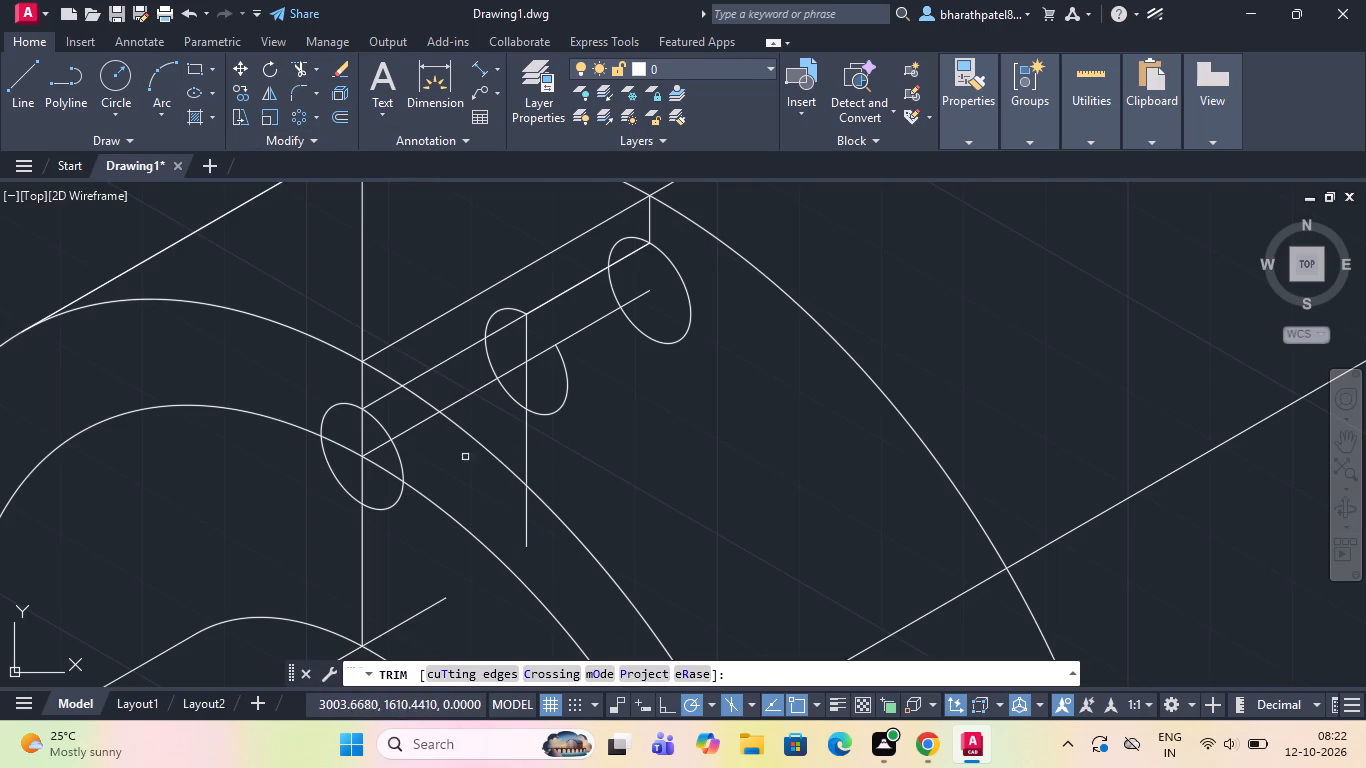
pyautogui.click(496, 507)
pyautogui.click(532, 522)
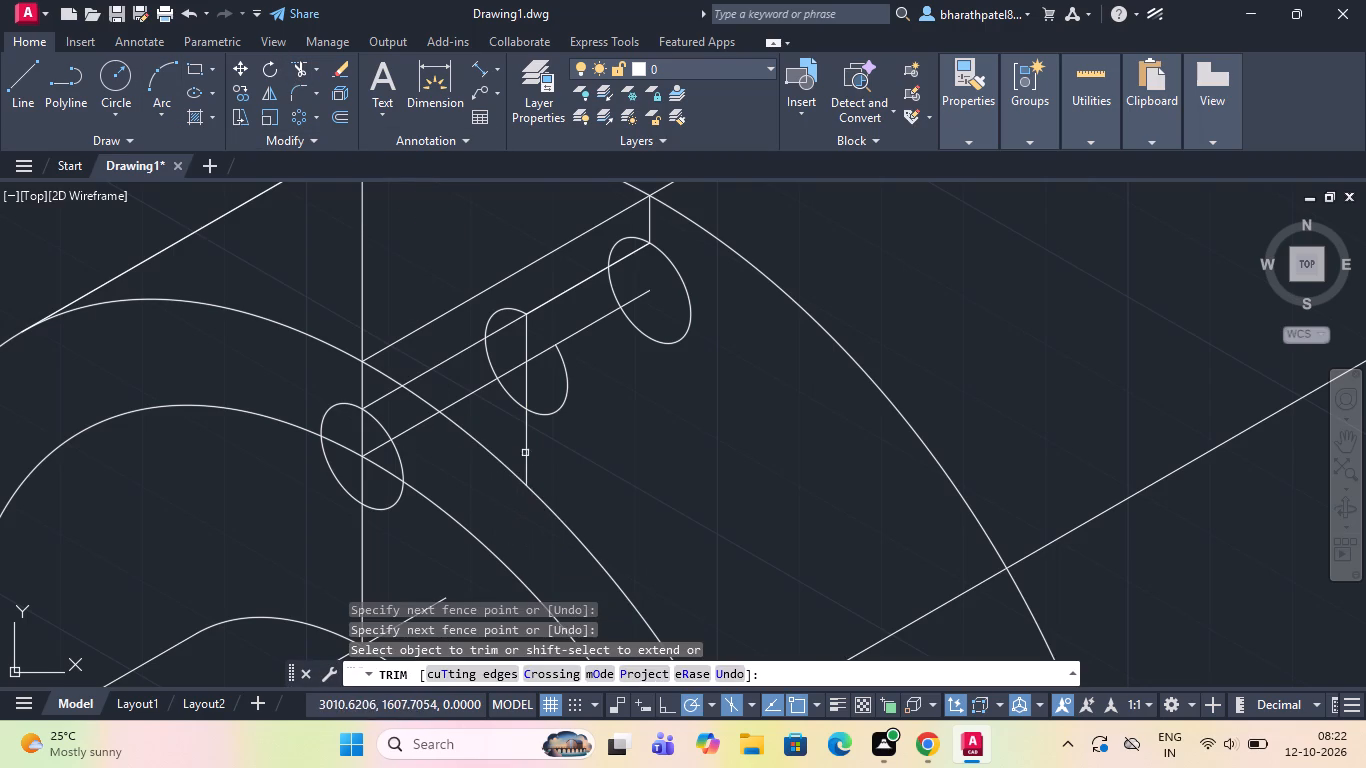
# Trim away the middle isocircle's remaining arc outside the vertical segment, and the outer arc of the rear hole's isocircle.
pyautogui.click(534, 414)
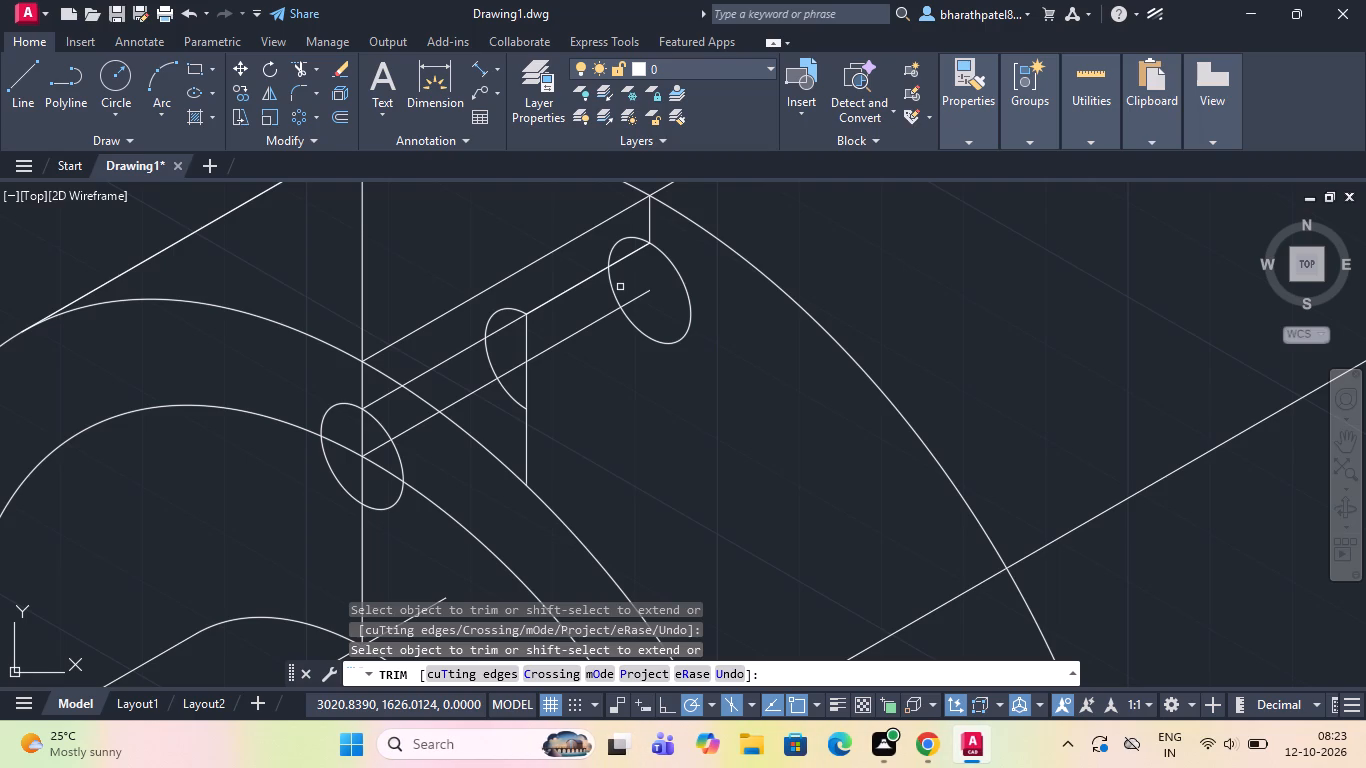
pyautogui.scroll(-2, 619, 297)
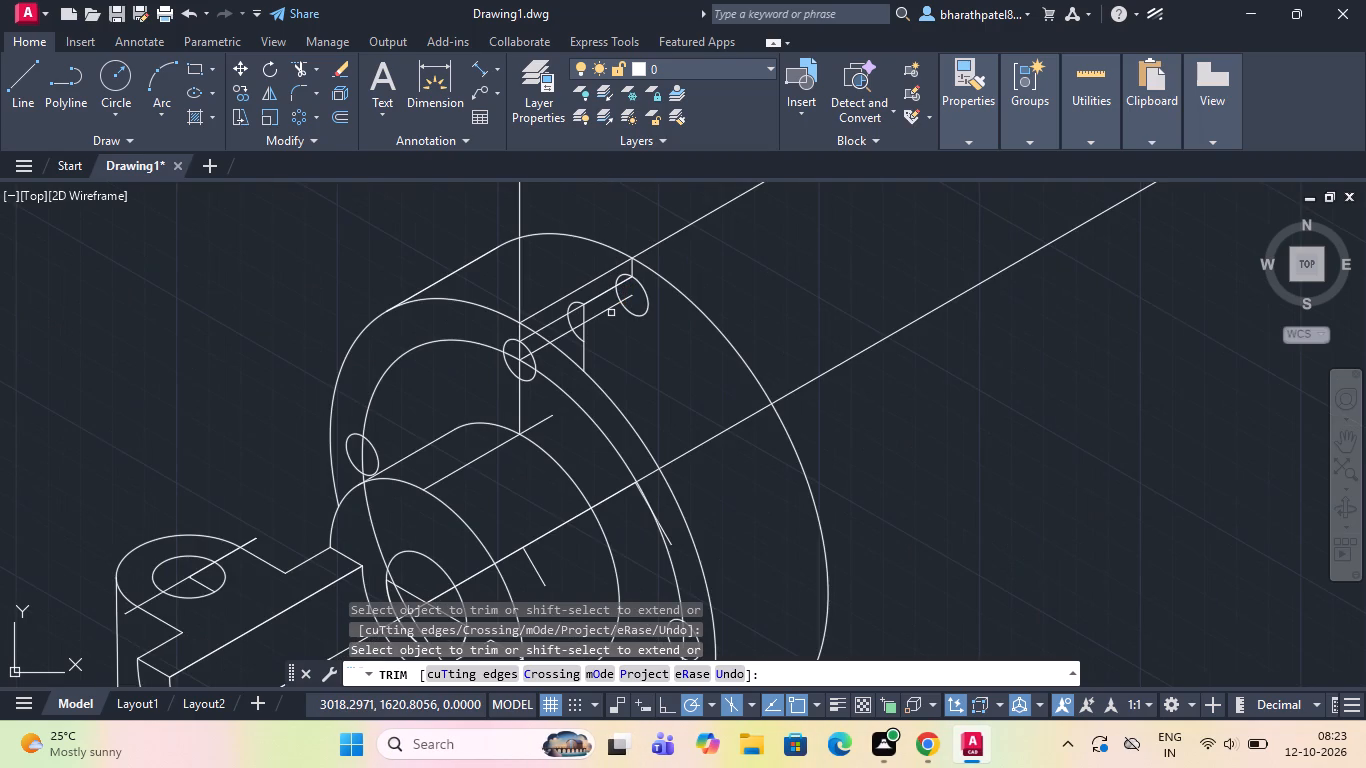
pyautogui.click(638, 281)
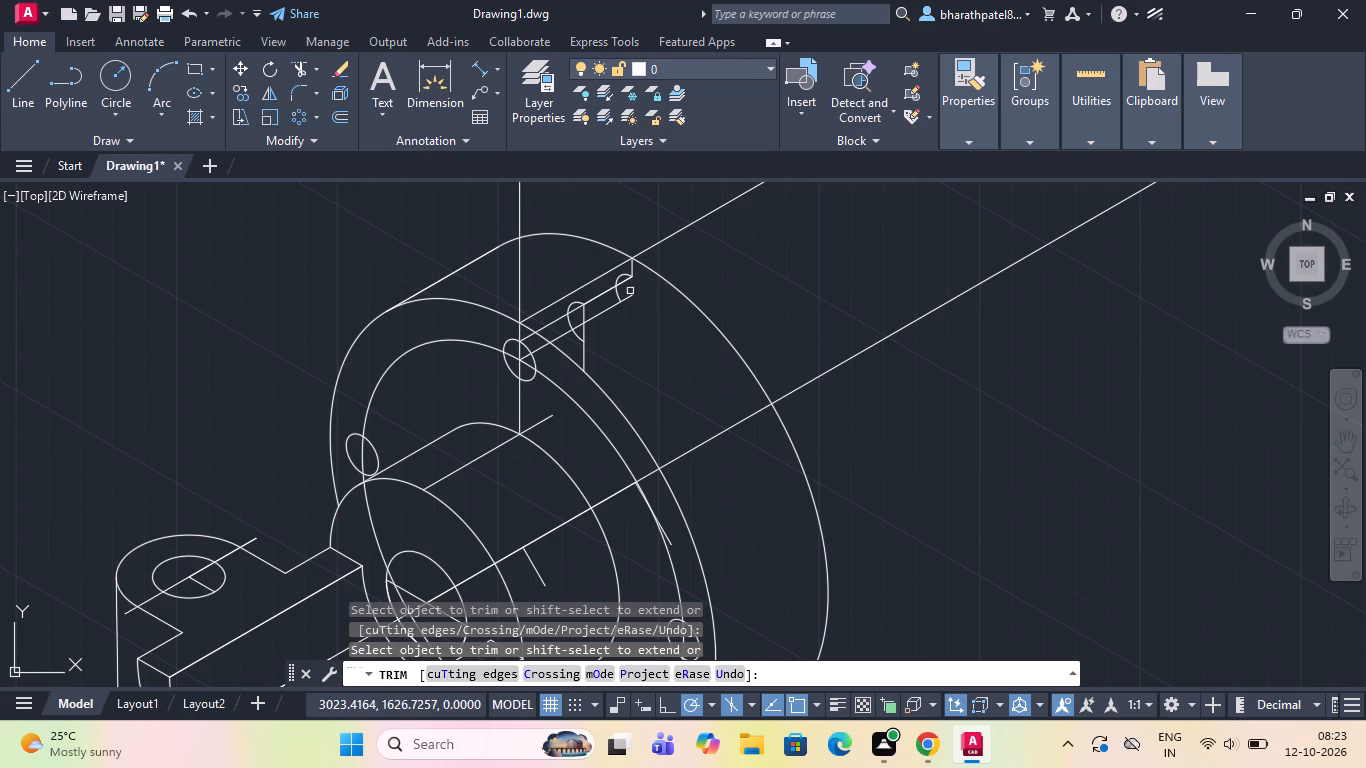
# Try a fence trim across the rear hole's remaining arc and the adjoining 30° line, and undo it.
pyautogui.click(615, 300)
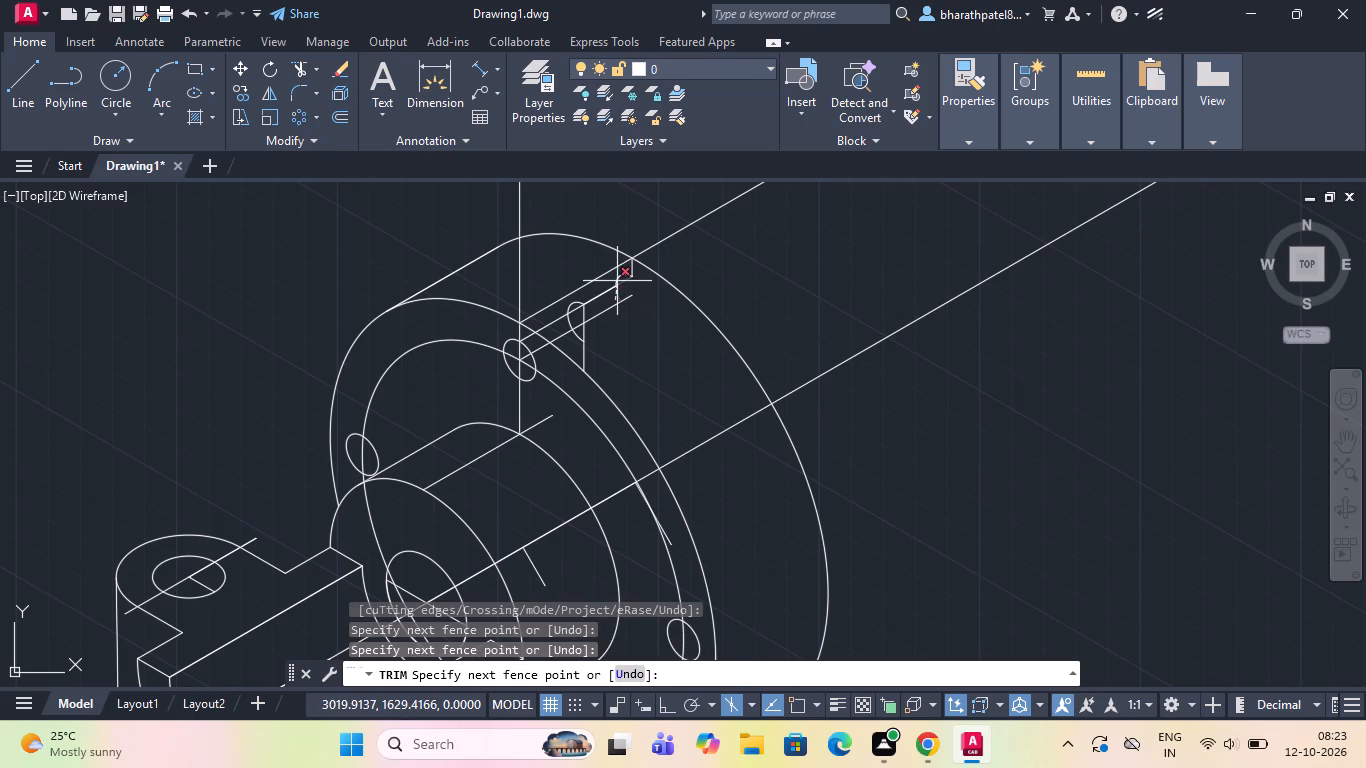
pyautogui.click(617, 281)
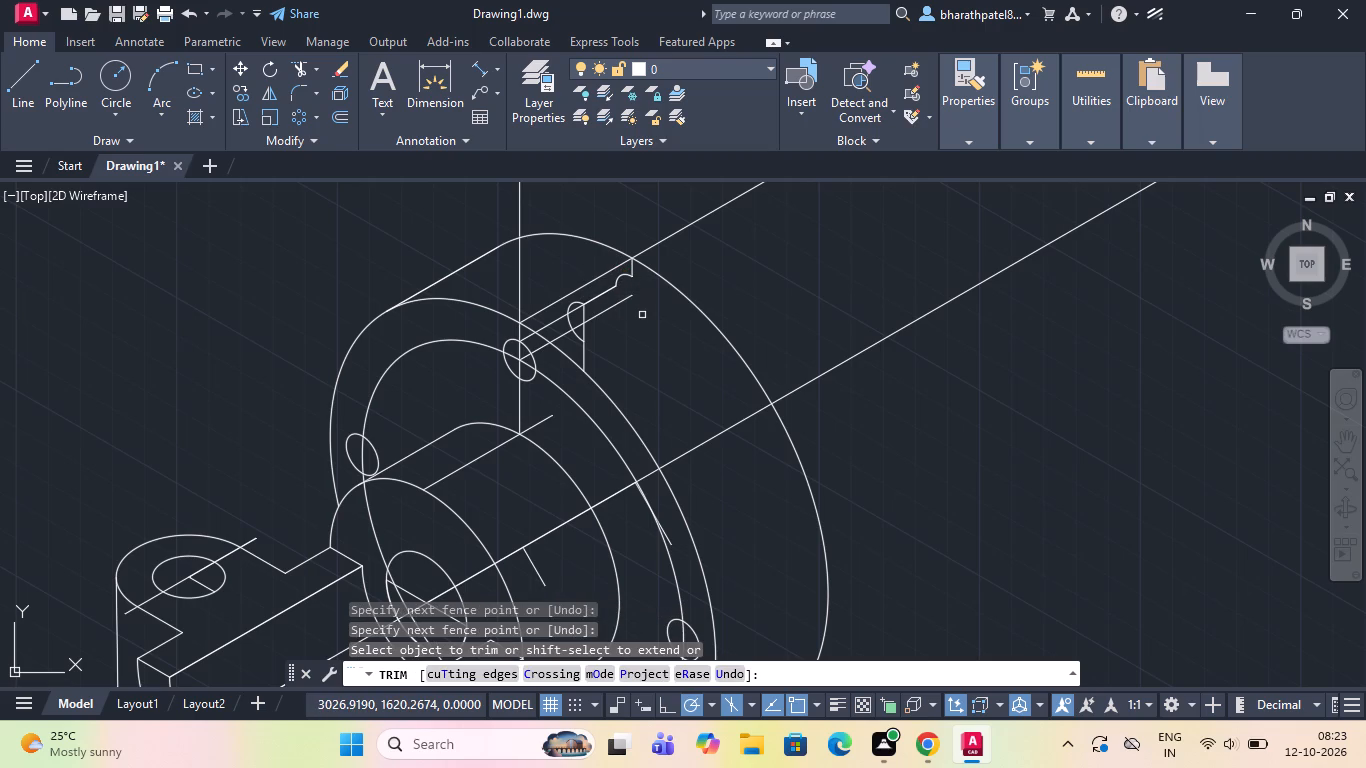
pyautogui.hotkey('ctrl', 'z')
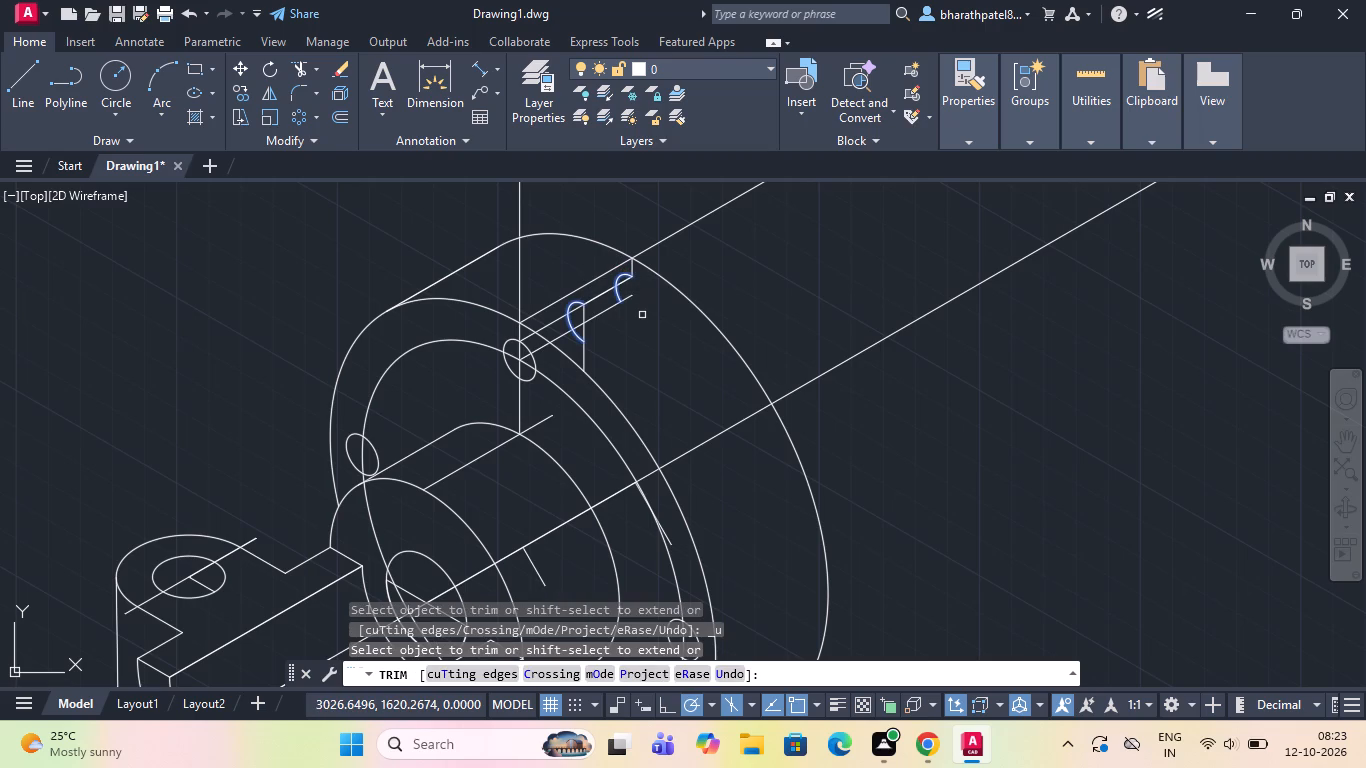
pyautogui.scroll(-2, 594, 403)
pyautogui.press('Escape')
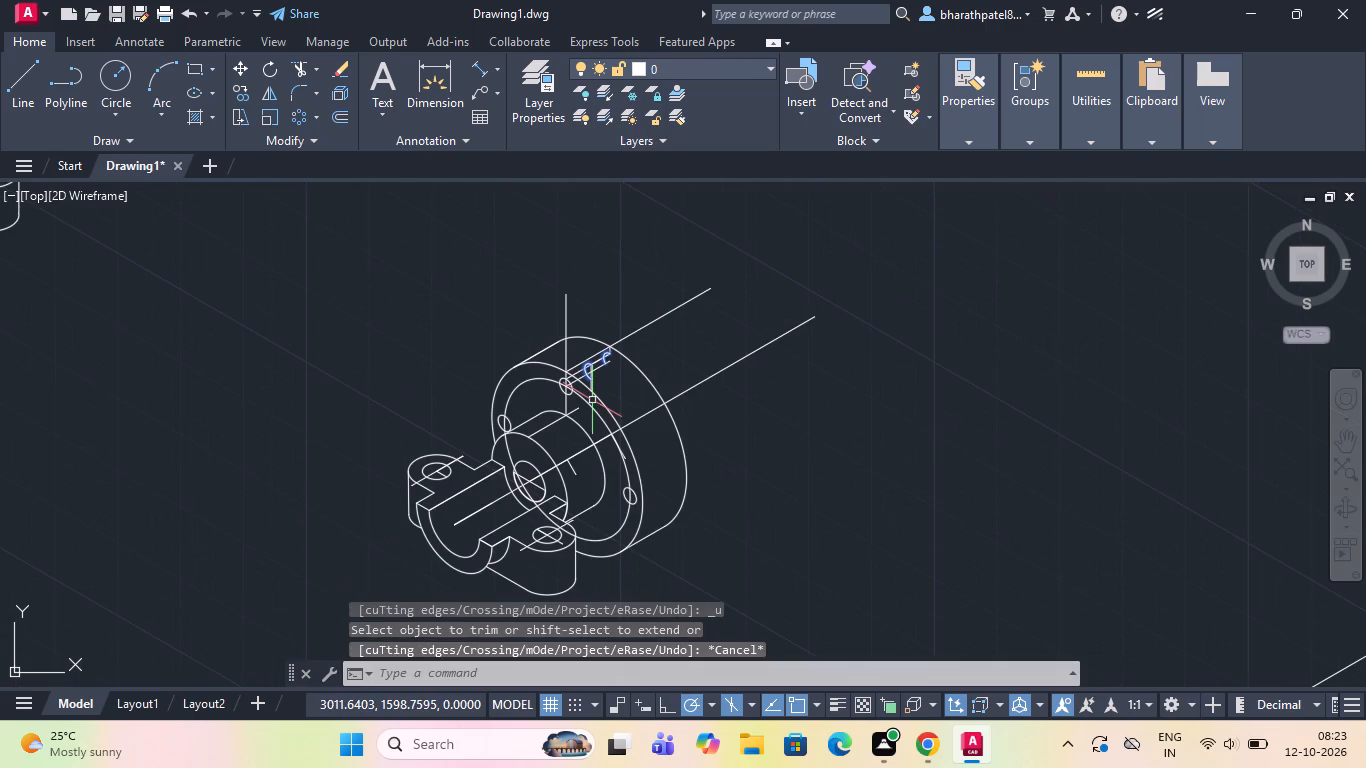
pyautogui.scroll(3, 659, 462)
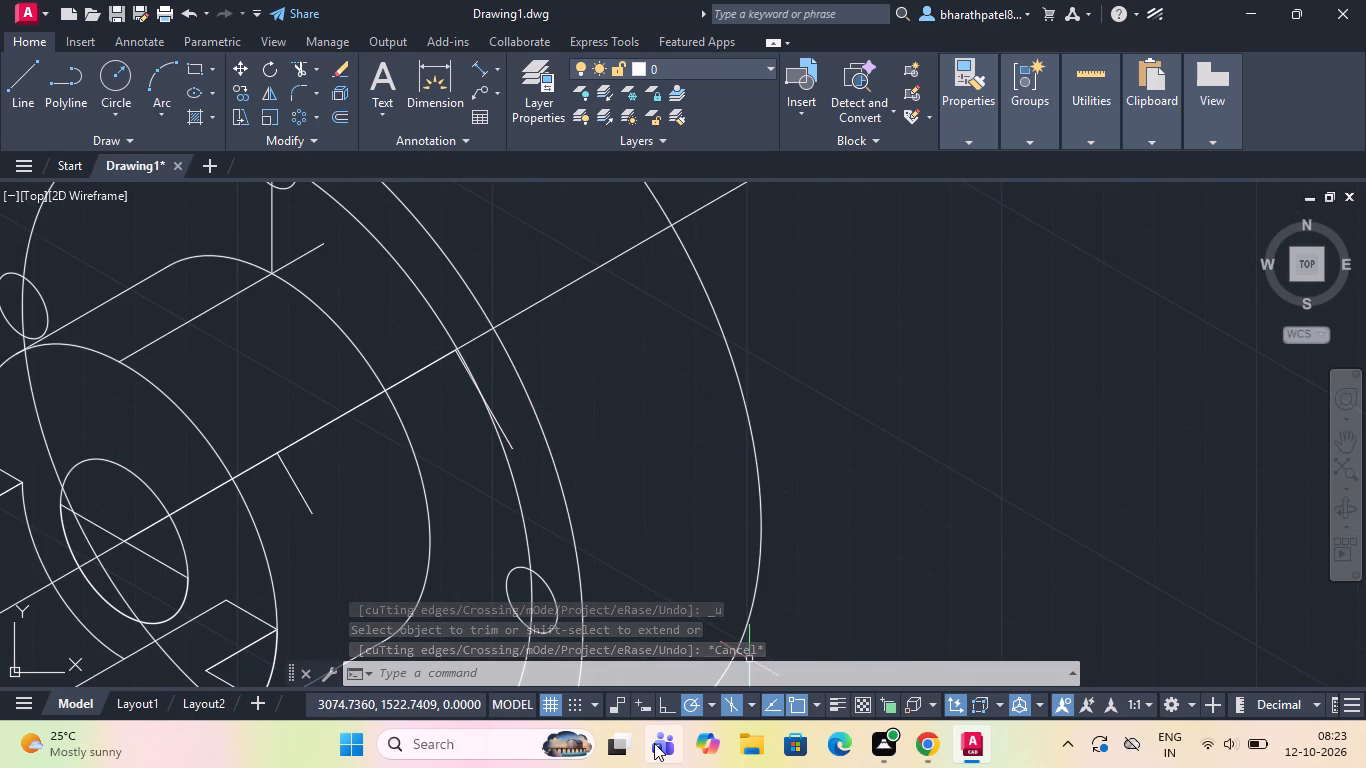
# Draw a 110-diameter isocircle centred on the central axis, at the upper end of the short sloping line inside the flange.
pyautogui.press('e')
pyautogui.press('l')
pyautogui.press('l')
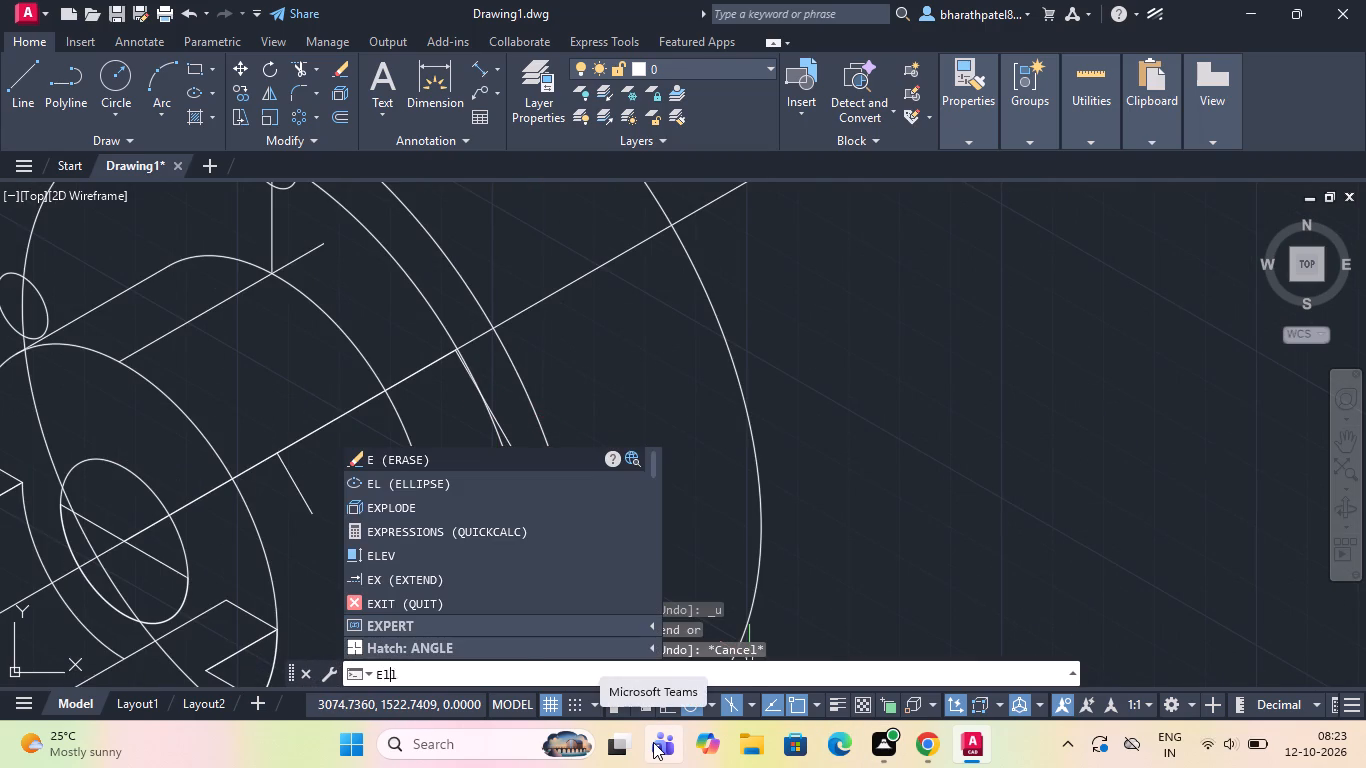
pyautogui.press('Return')
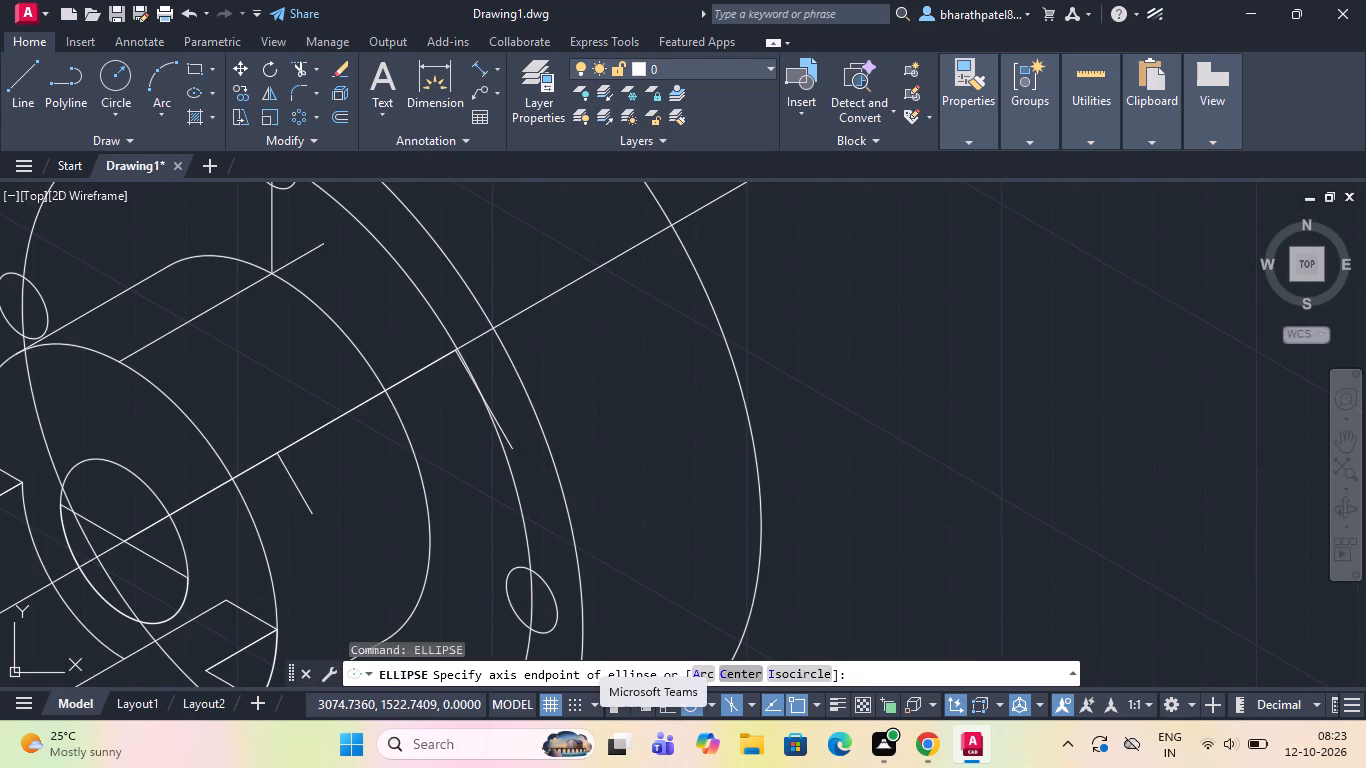
pyautogui.click(779, 672)
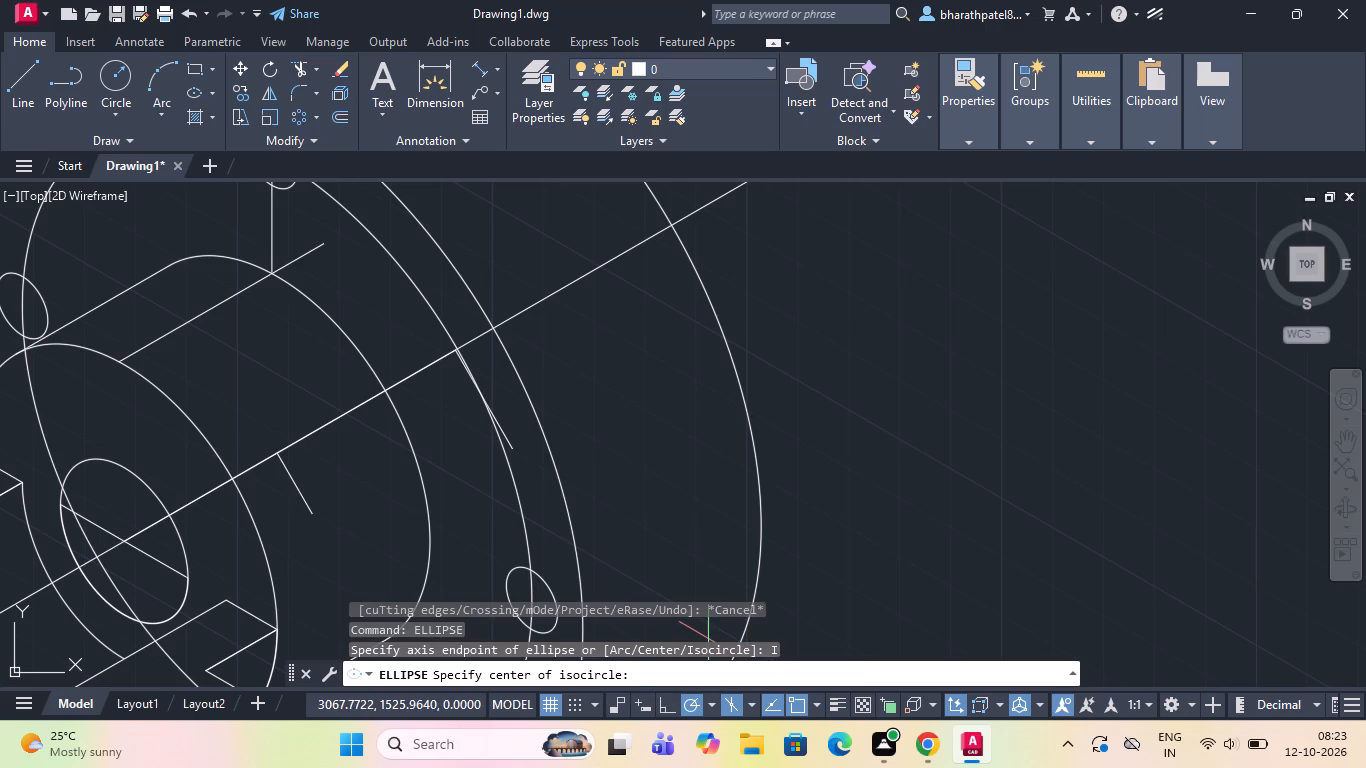
pyautogui.scroll(-2, 340, 462)
pyautogui.scroll(6, 375, 410)
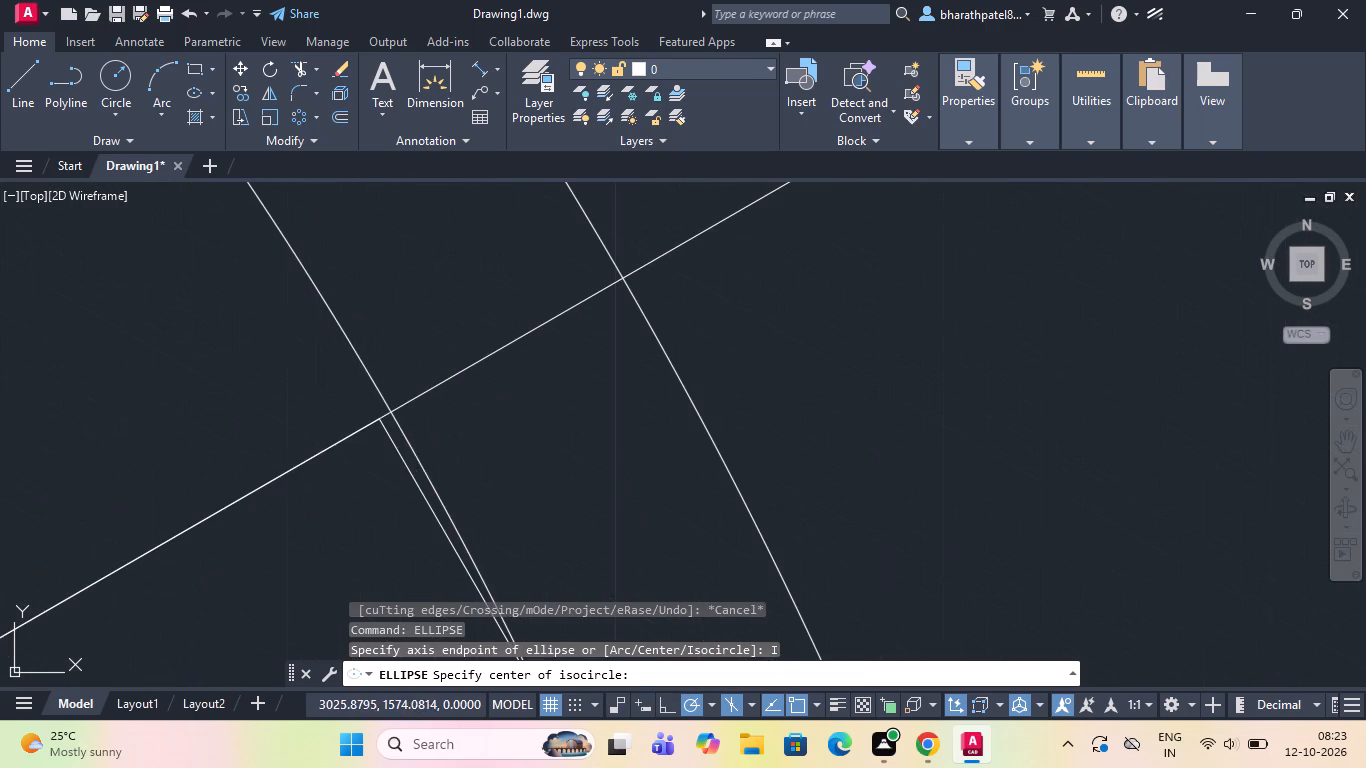
pyautogui.click(378, 416)
pyautogui.scroll(-1, 378, 416)
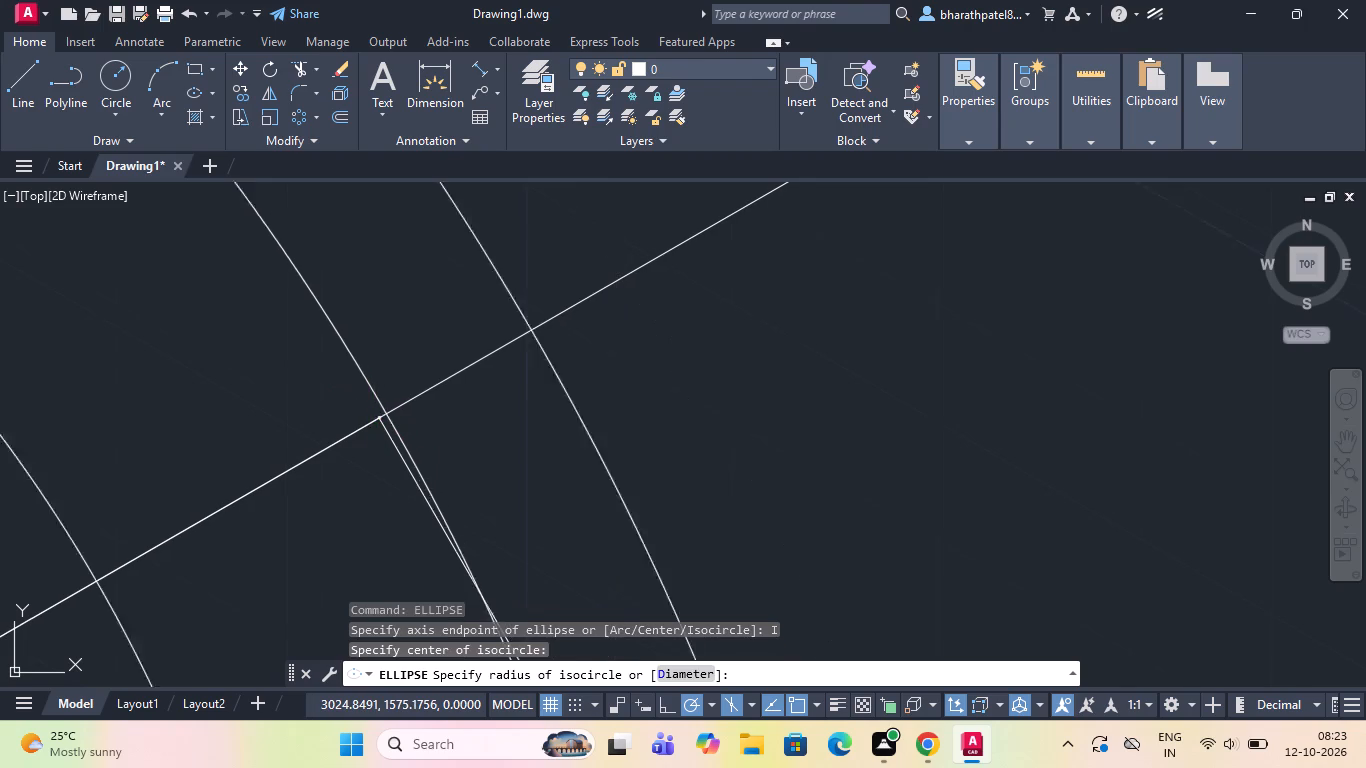
pyautogui.scroll(-2, 378, 416)
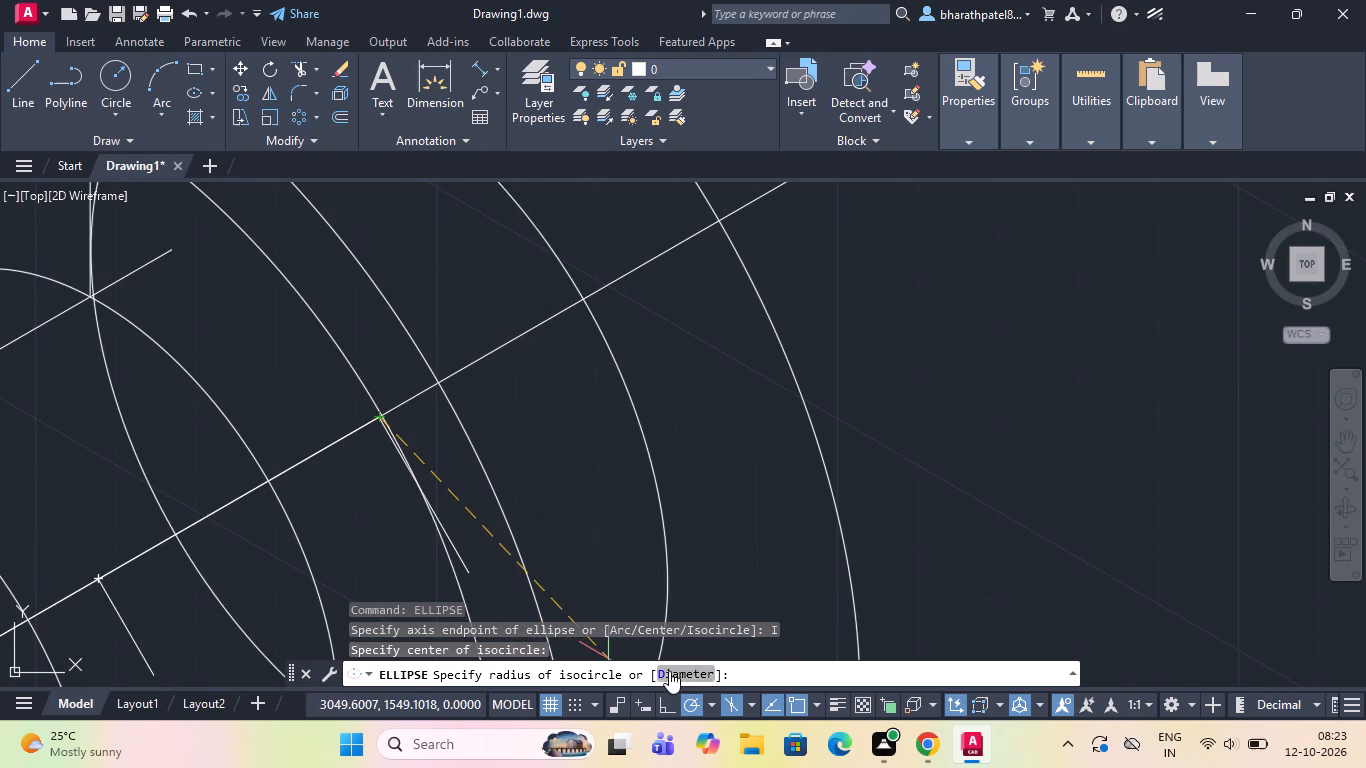
pyautogui.click(672, 671)
pyautogui.scroll(-3, 624, 536)
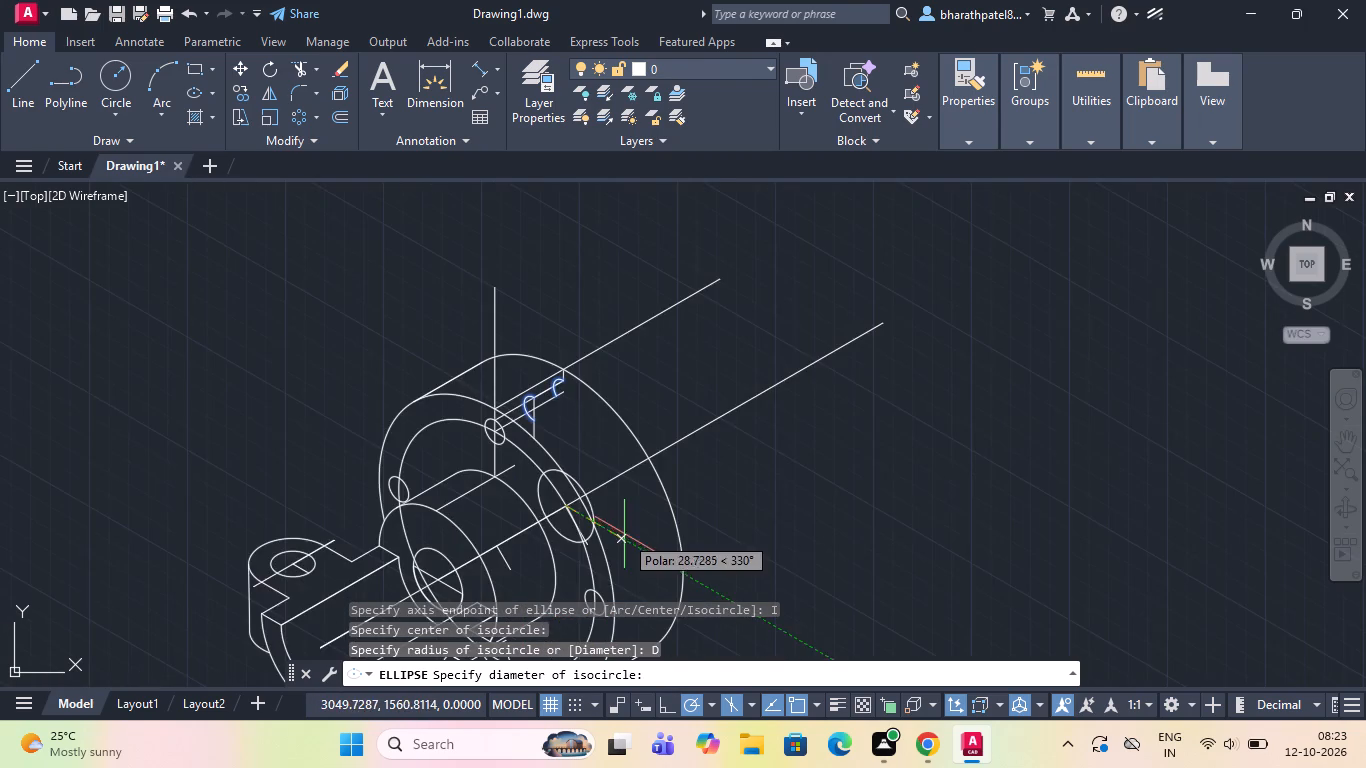
pyautogui.scroll(-1, 624, 534)
pyautogui.scroll(2, 634, 555)
pyautogui.scroll(-3, 565, 419)
pyautogui.scroll(2, 583, 488)
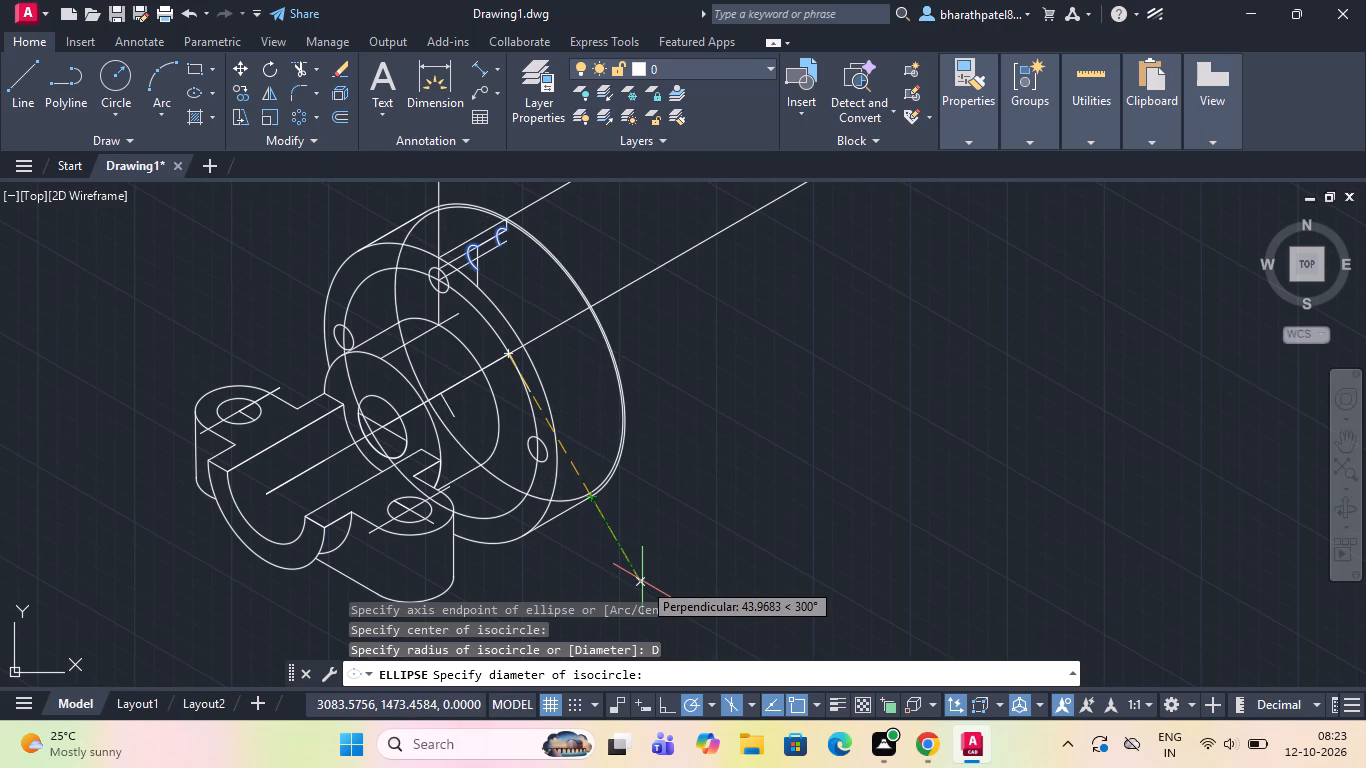
pyautogui.write('11')
pyautogui.press('0')
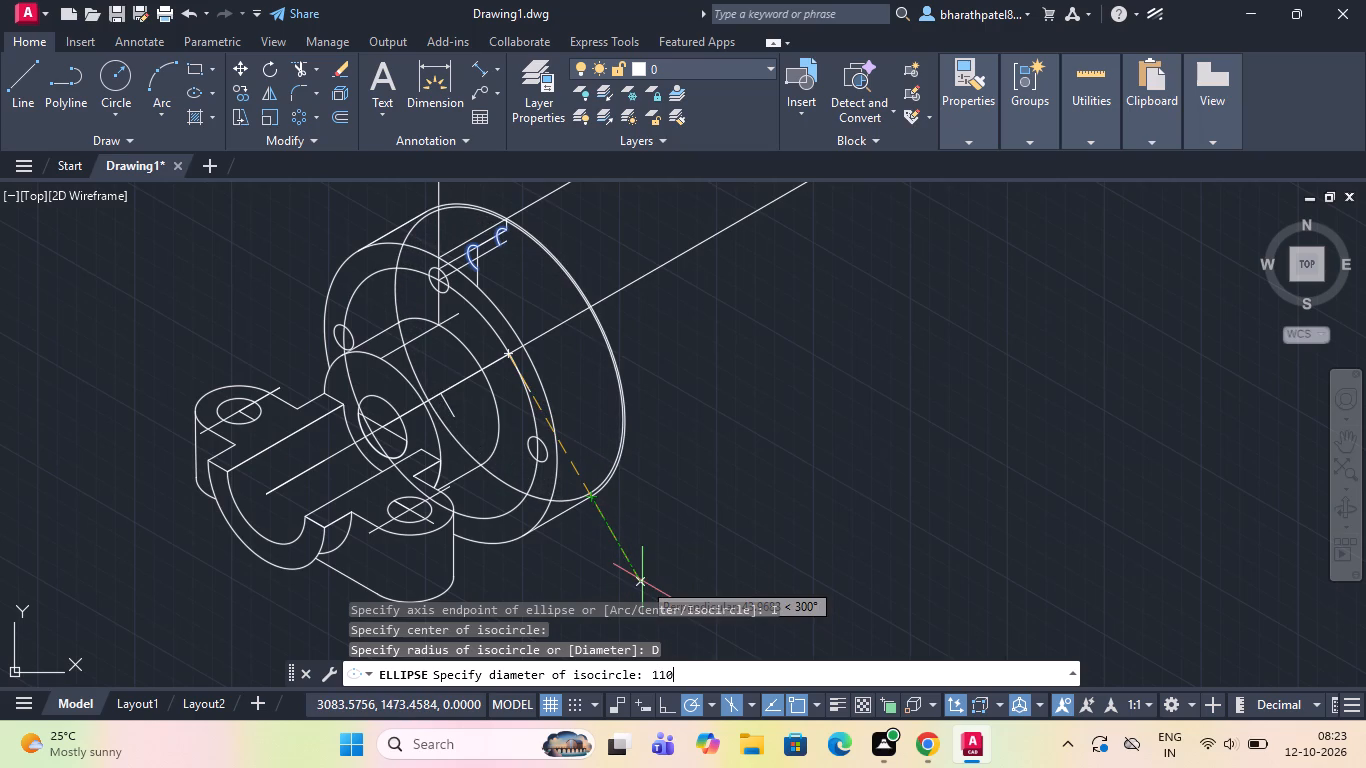
pyautogui.press('Return')
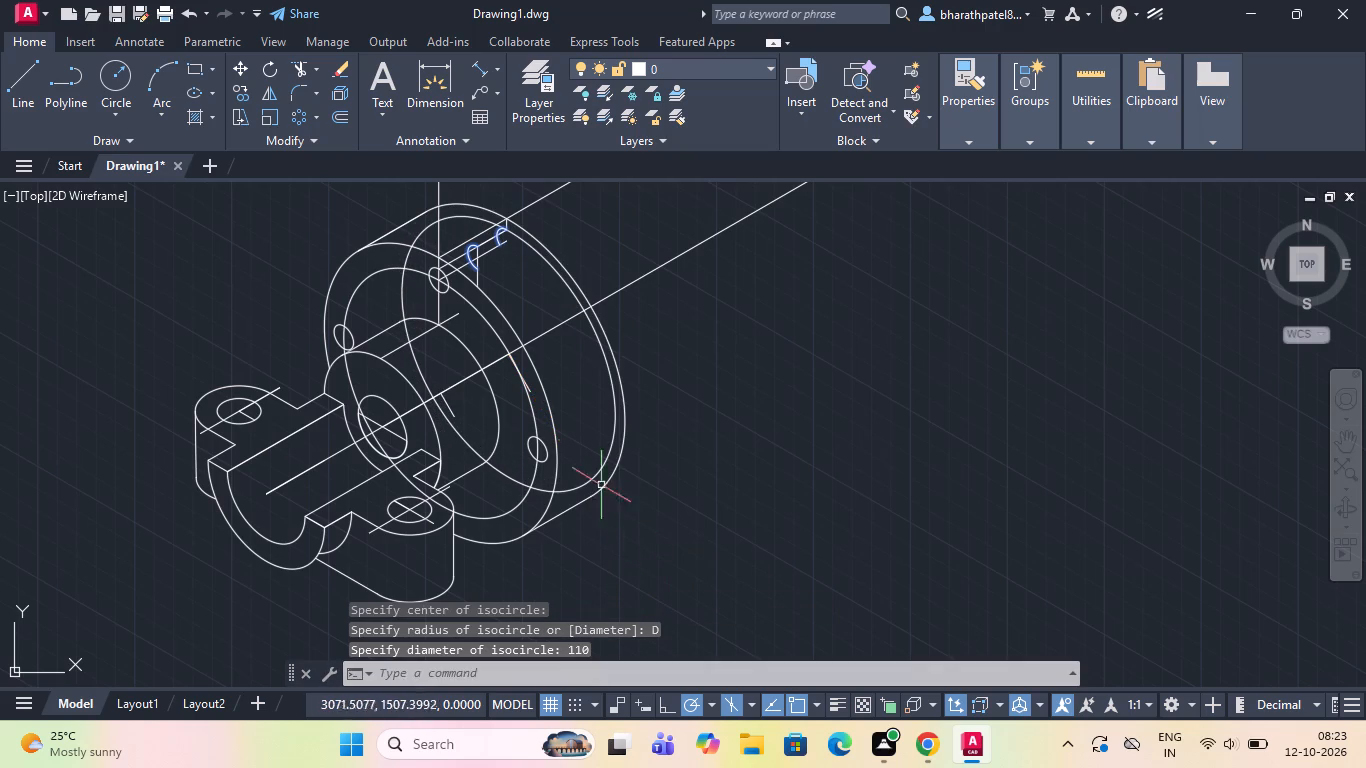
# Delete the rear hole's remaining isocircle arc.
pyautogui.scroll(3, 532, 230)
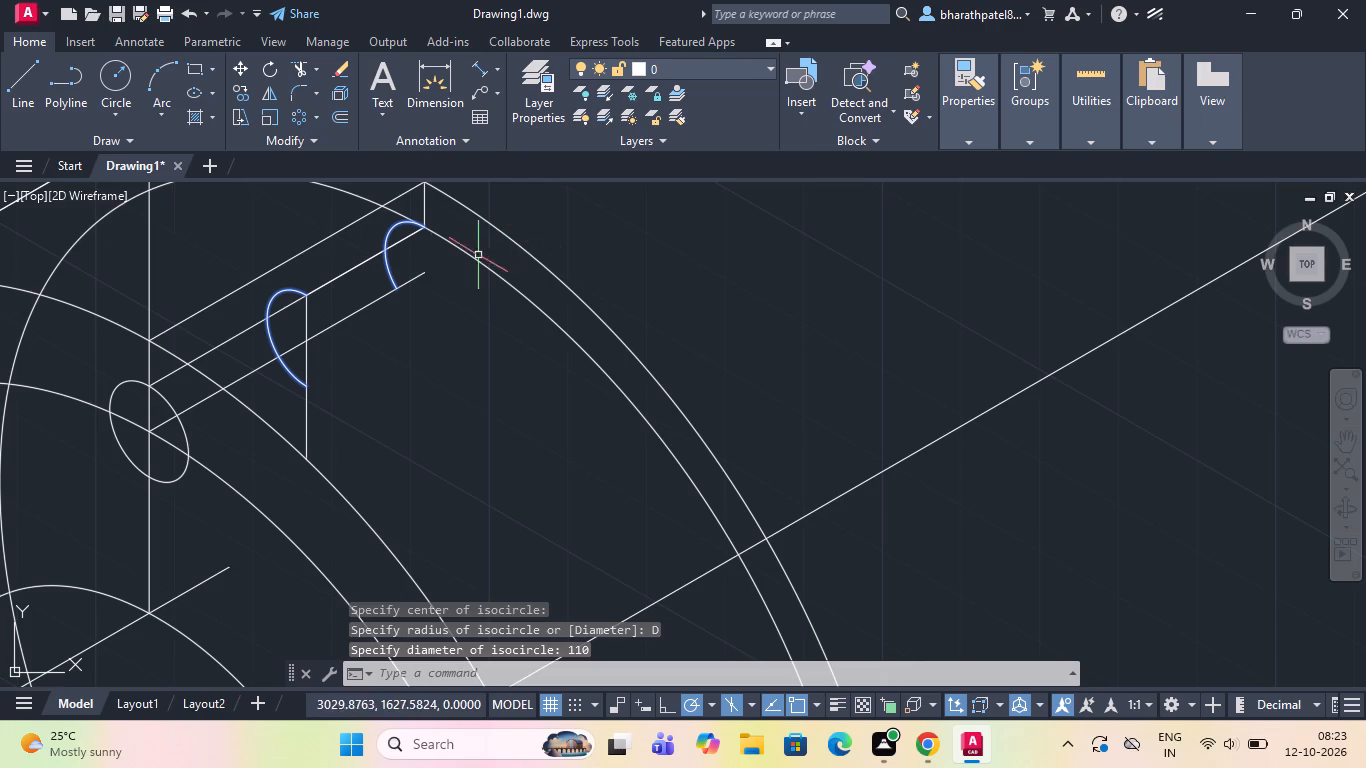
pyautogui.scroll(3, 421, 204)
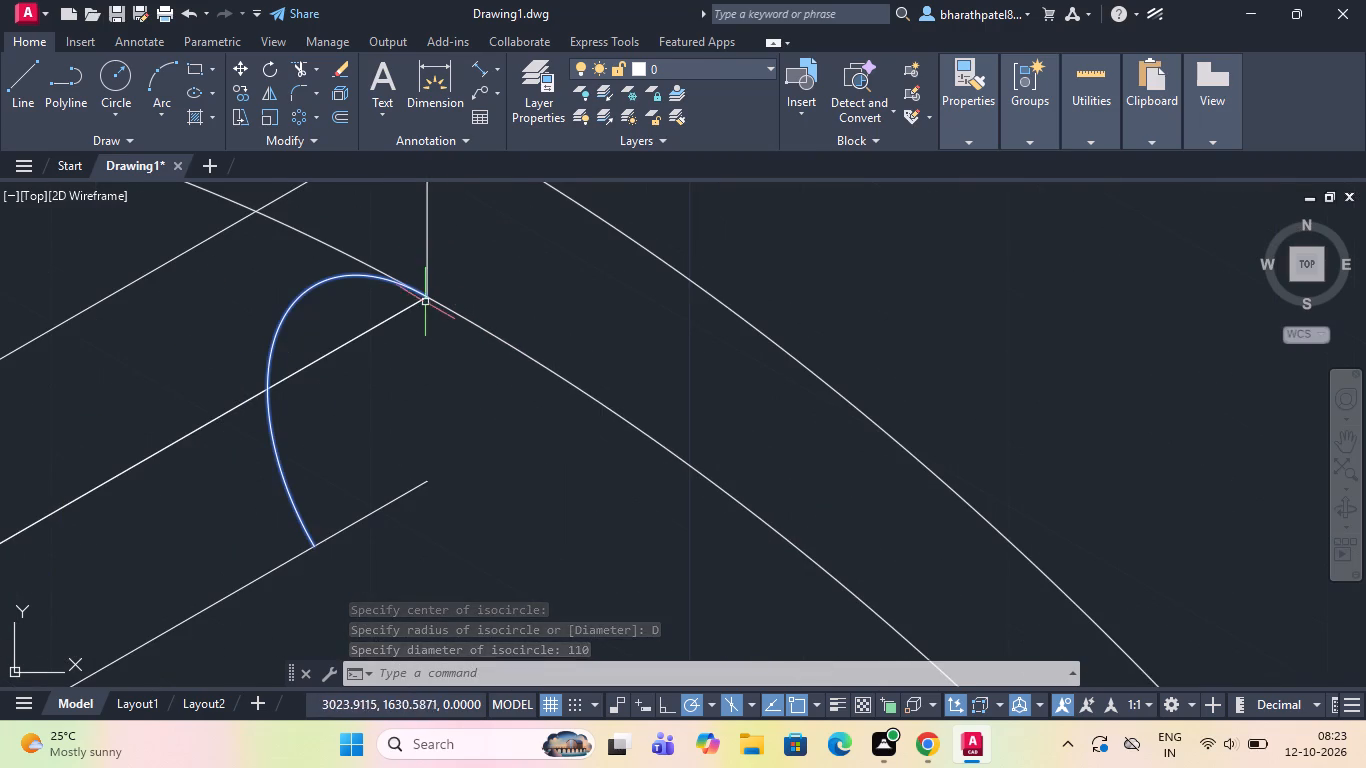
pyautogui.click(322, 278)
pyautogui.click(322, 278)
pyautogui.press('Delete')
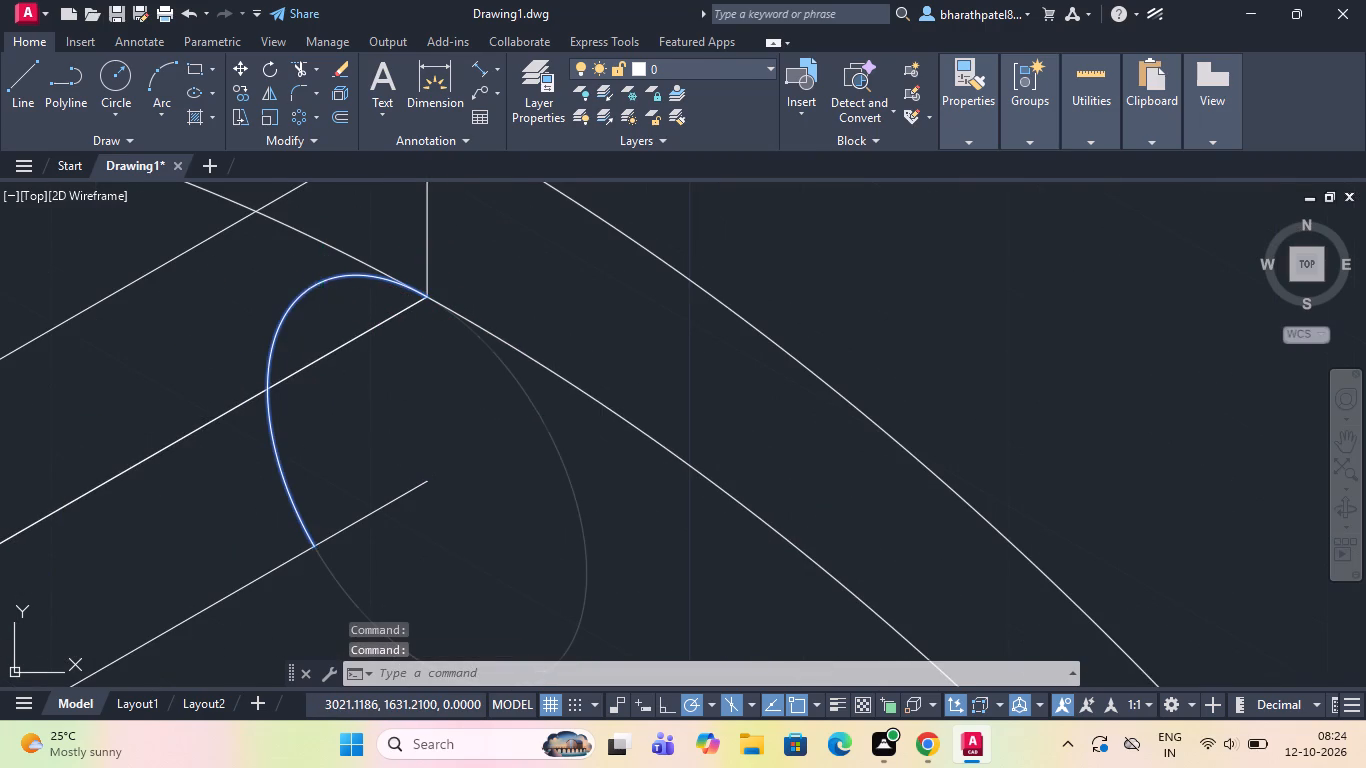
# Draw a 15-unit line at 210° from the lower end of the short vertical segment at the flange's rear edge.
pyautogui.scroll(-4, 351, 260)
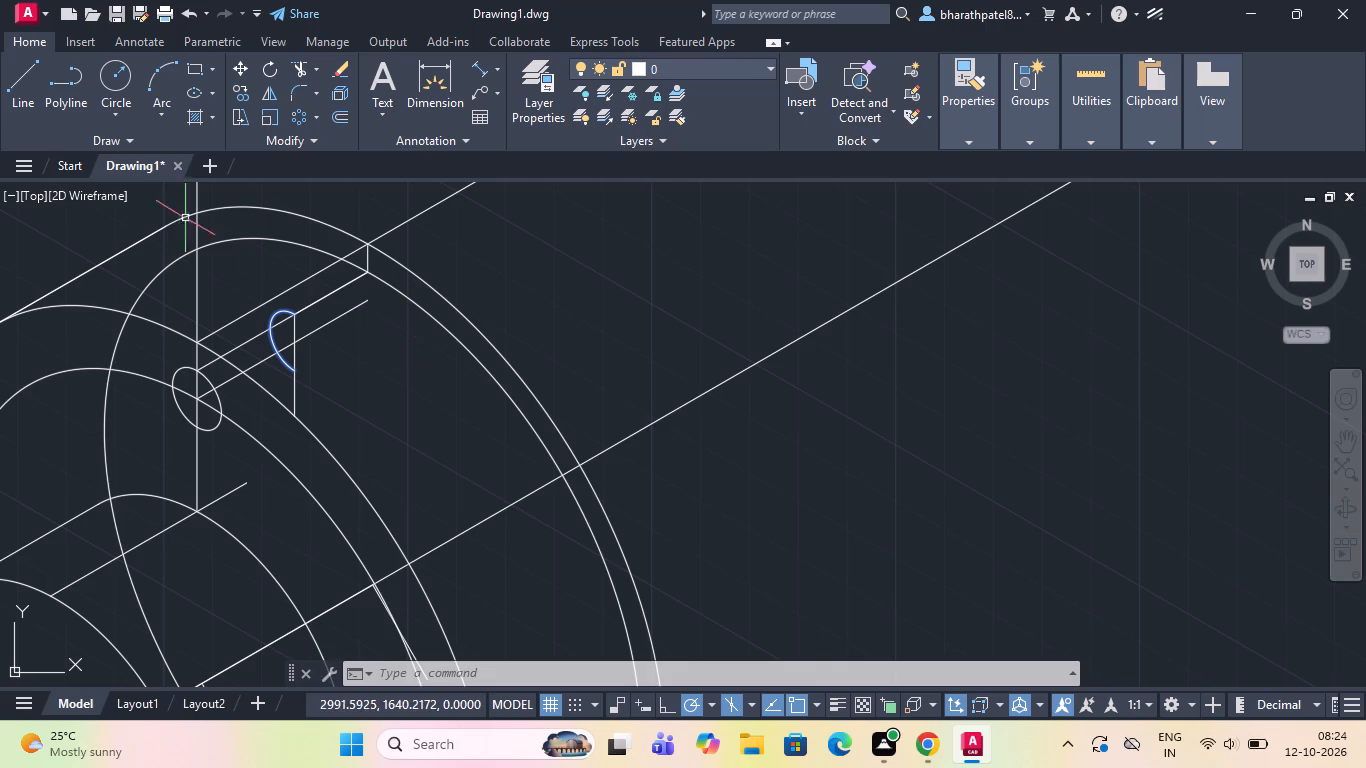
pyautogui.click(12, 74)
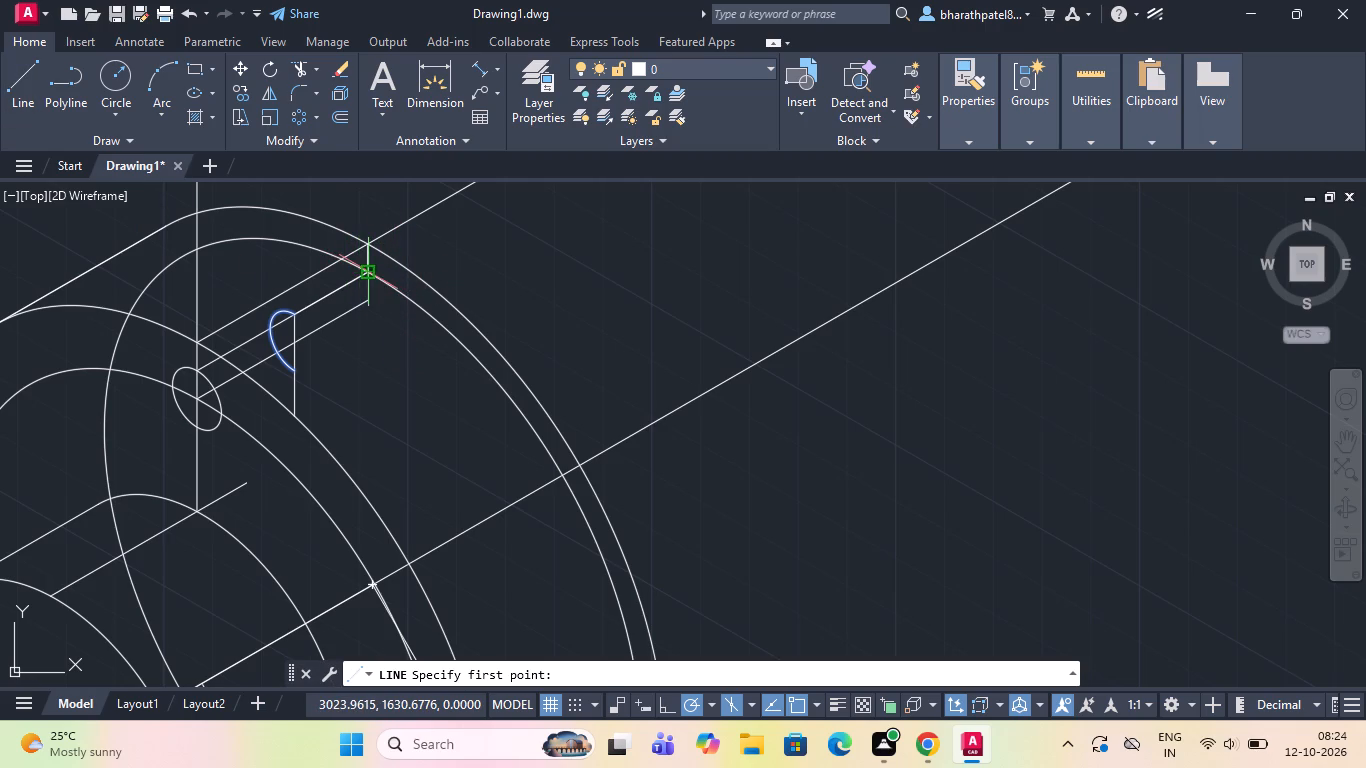
pyautogui.click(365, 273)
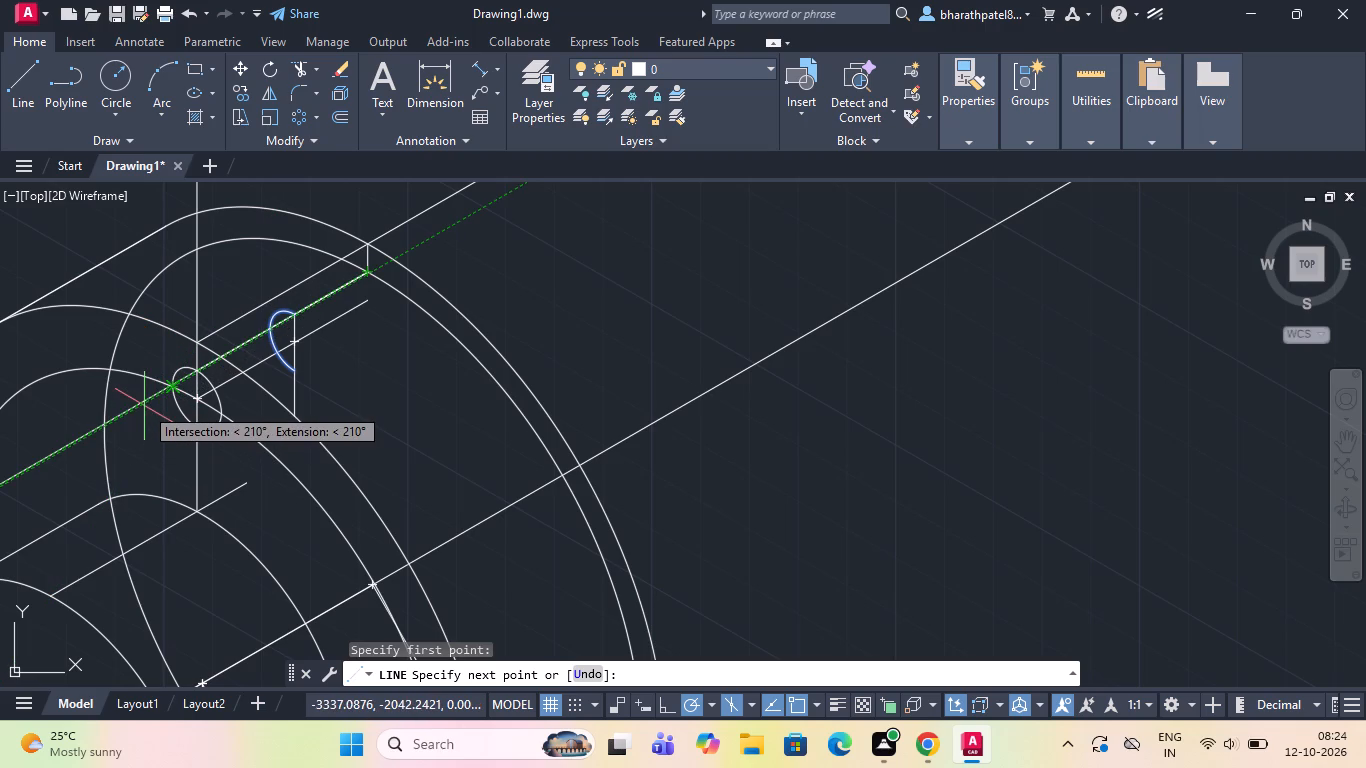
pyautogui.write('15')
pyautogui.press('Return')
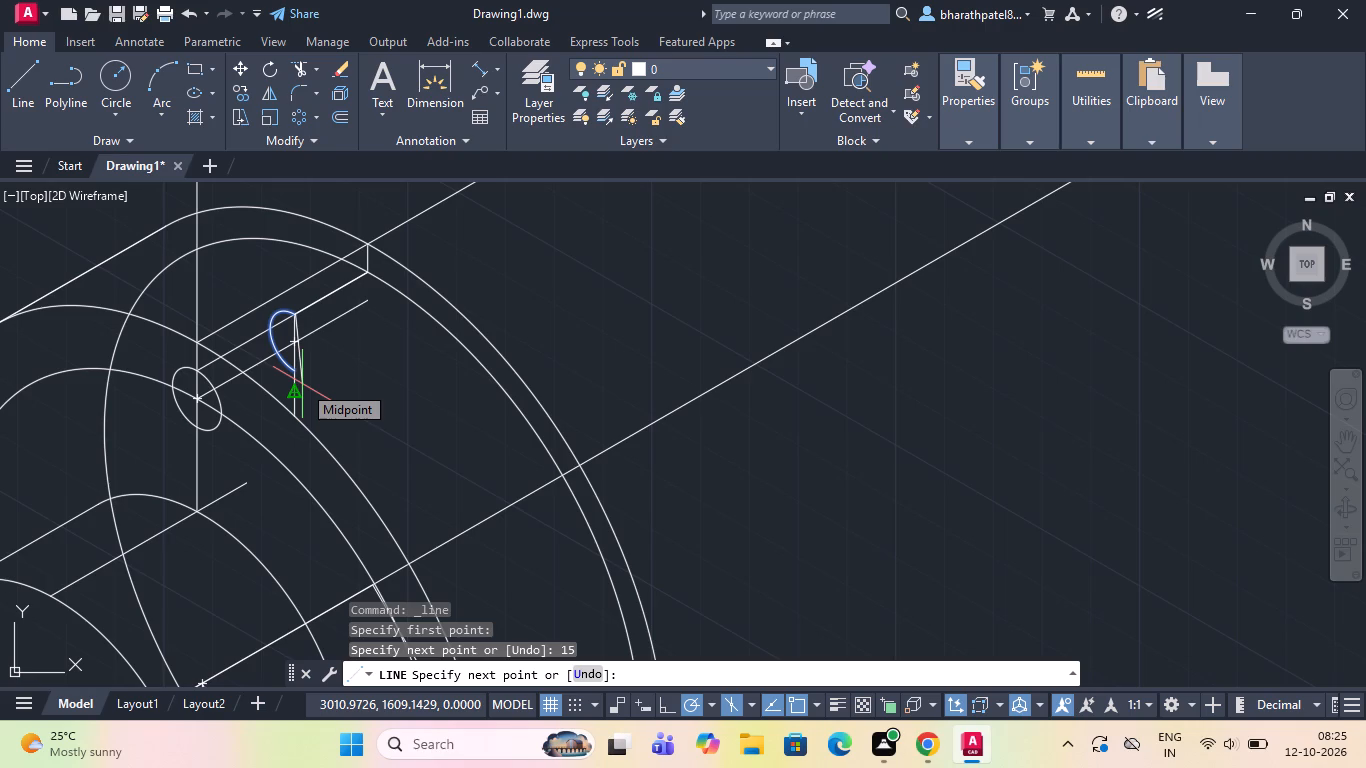
pyautogui.press('Escape')
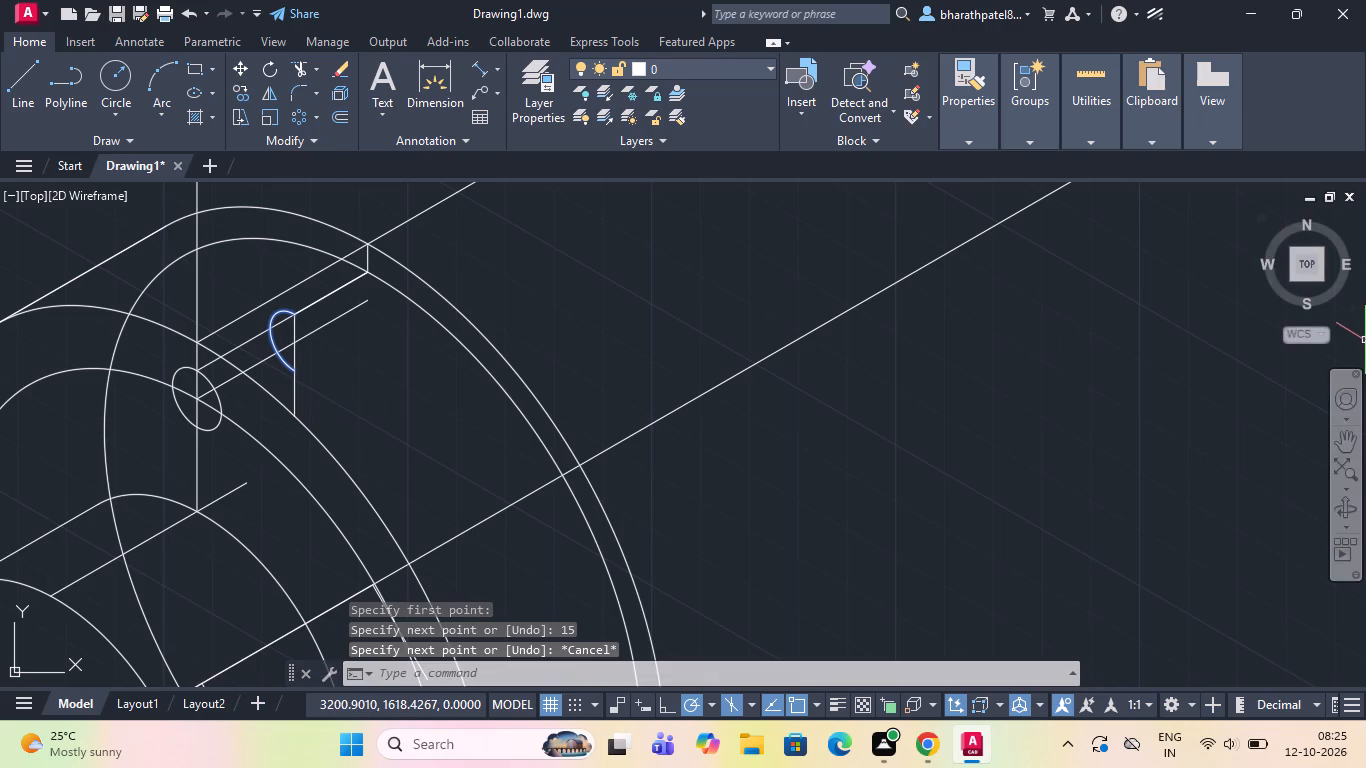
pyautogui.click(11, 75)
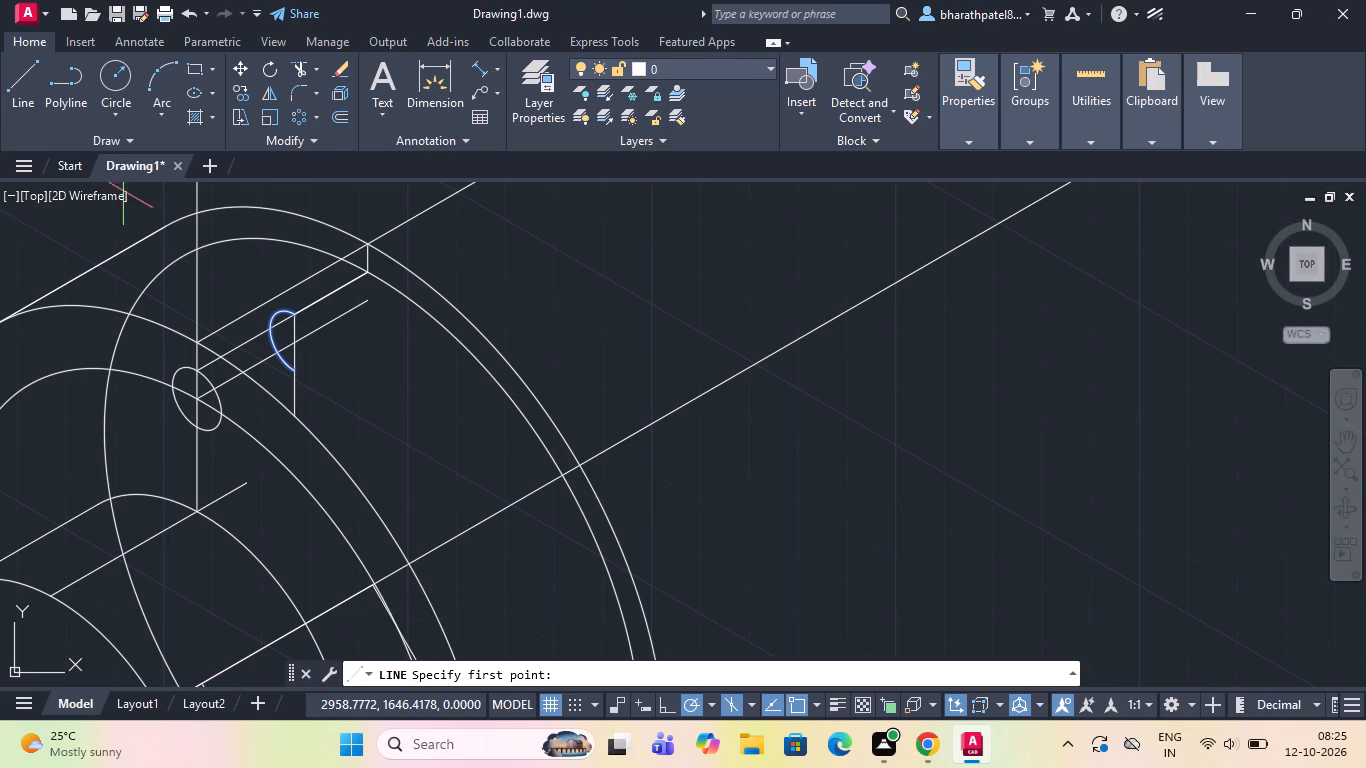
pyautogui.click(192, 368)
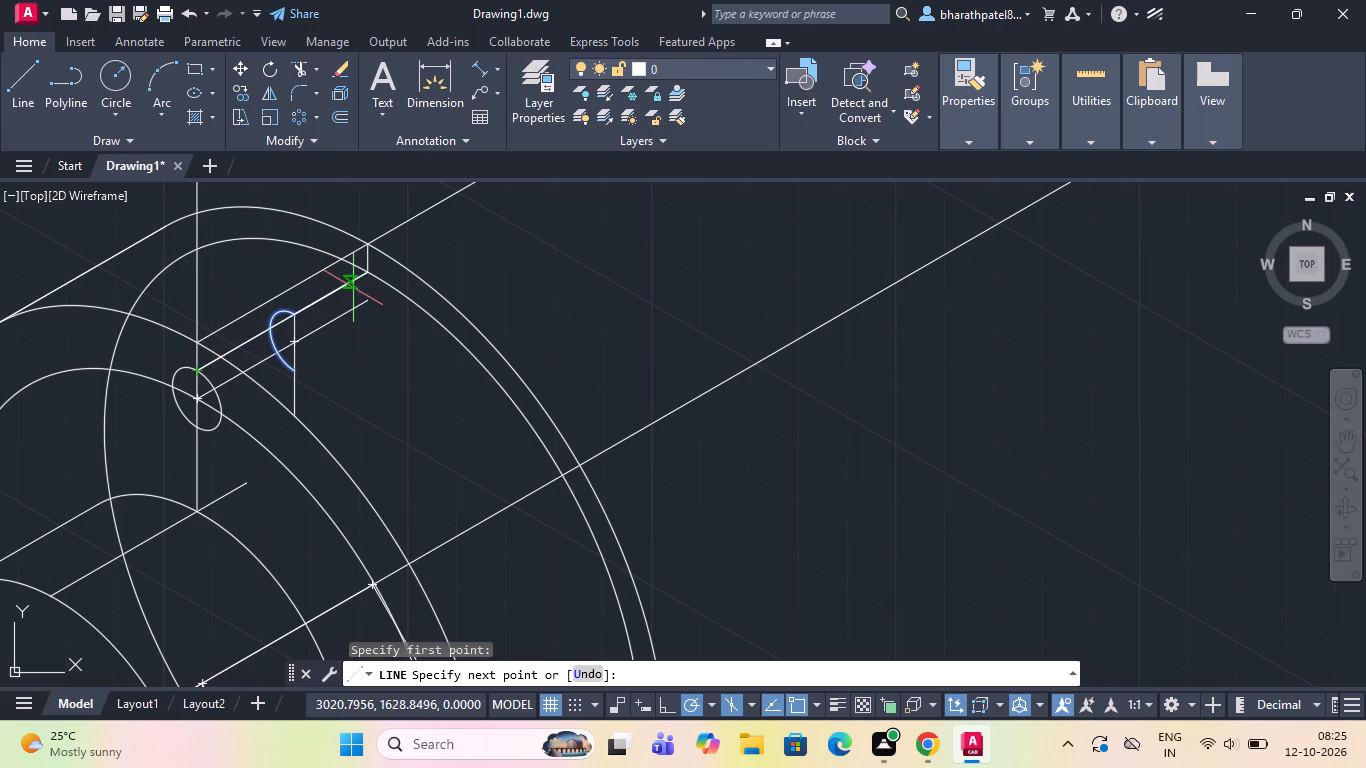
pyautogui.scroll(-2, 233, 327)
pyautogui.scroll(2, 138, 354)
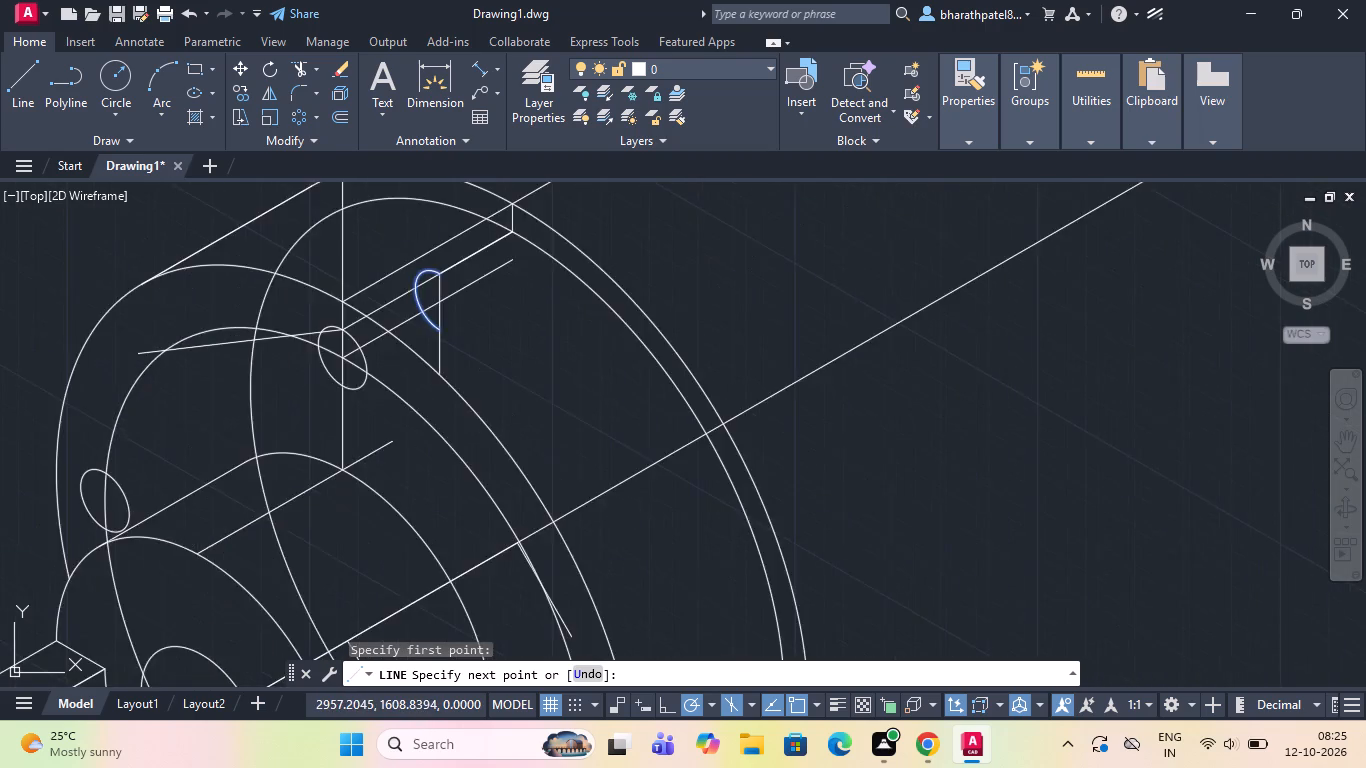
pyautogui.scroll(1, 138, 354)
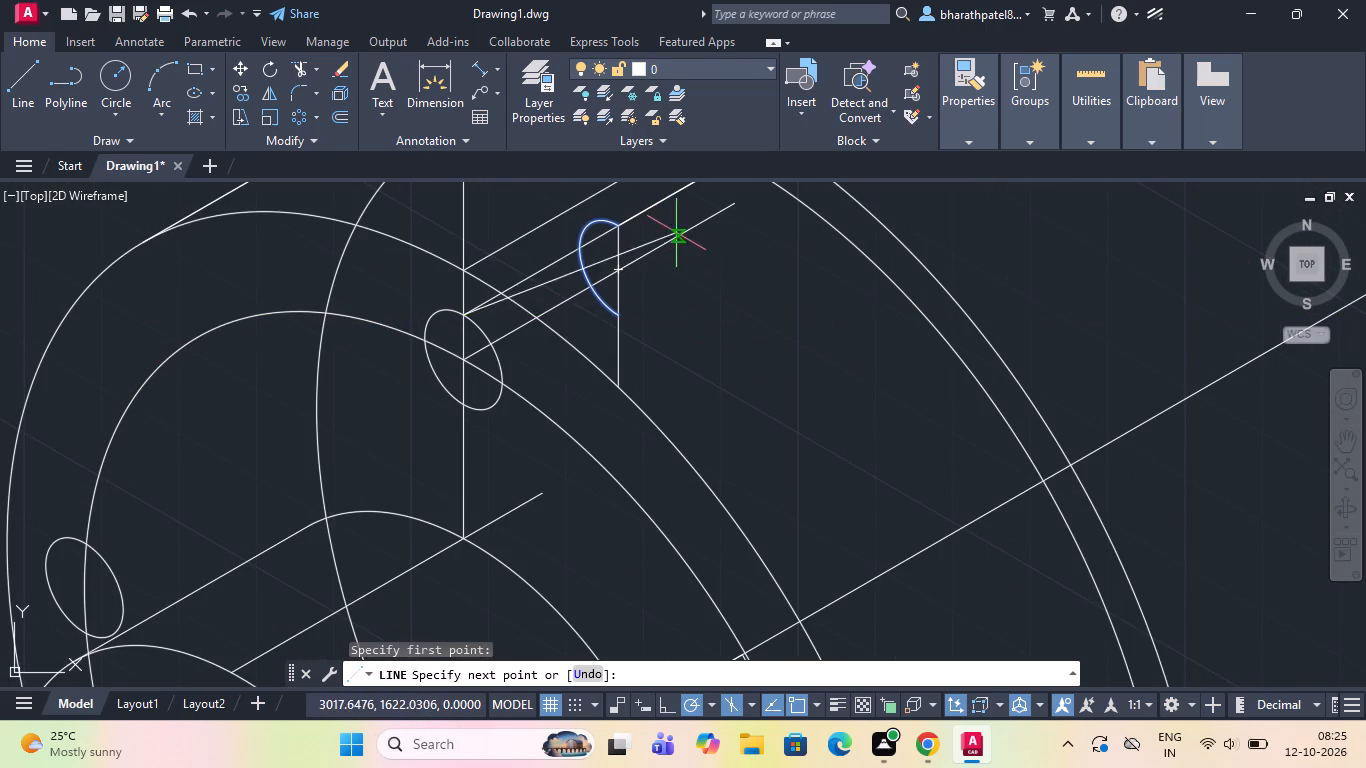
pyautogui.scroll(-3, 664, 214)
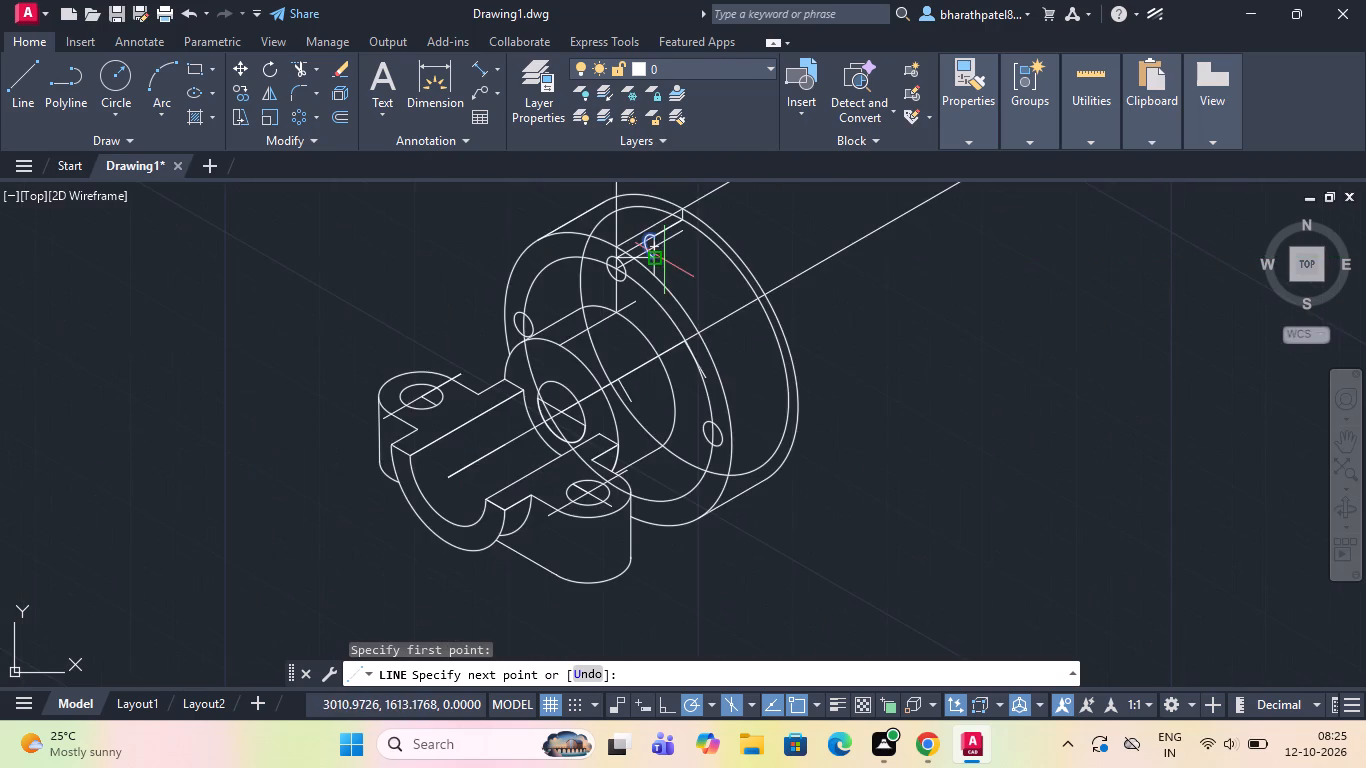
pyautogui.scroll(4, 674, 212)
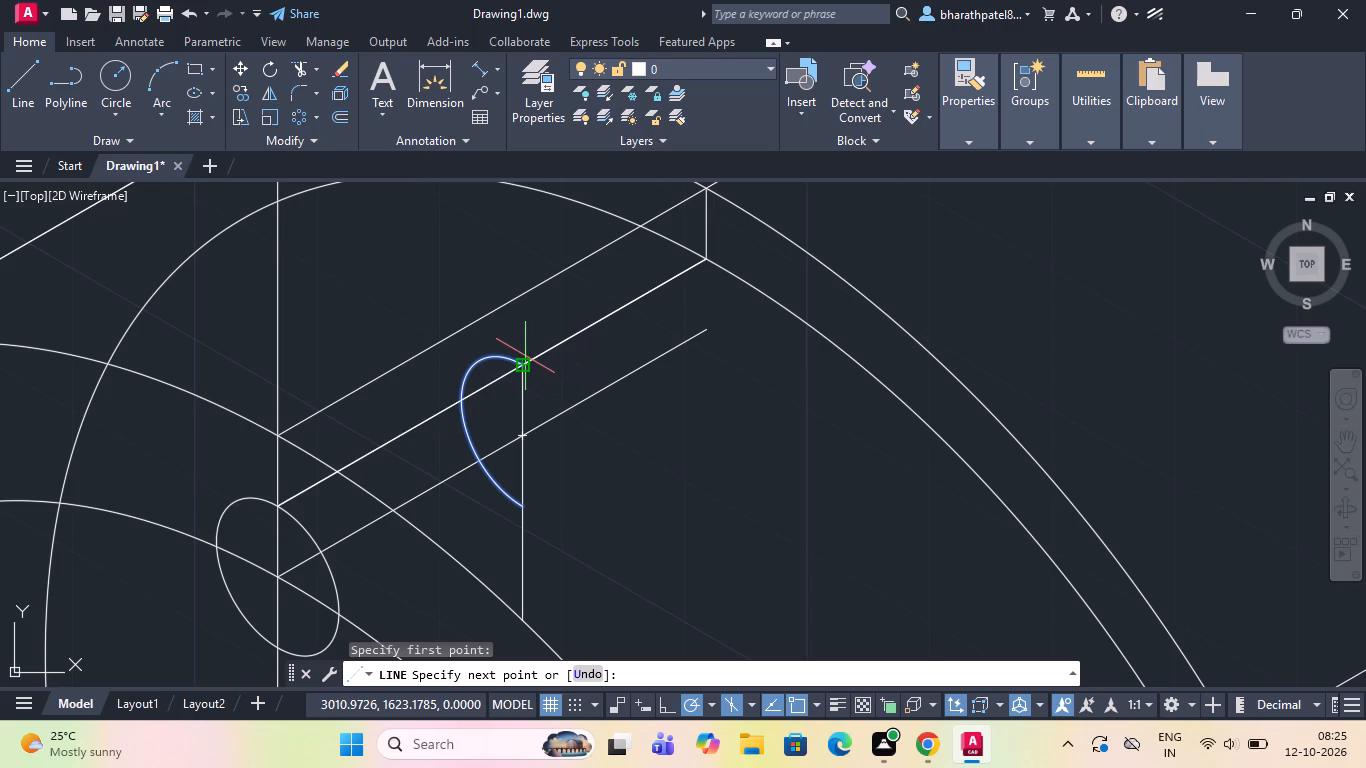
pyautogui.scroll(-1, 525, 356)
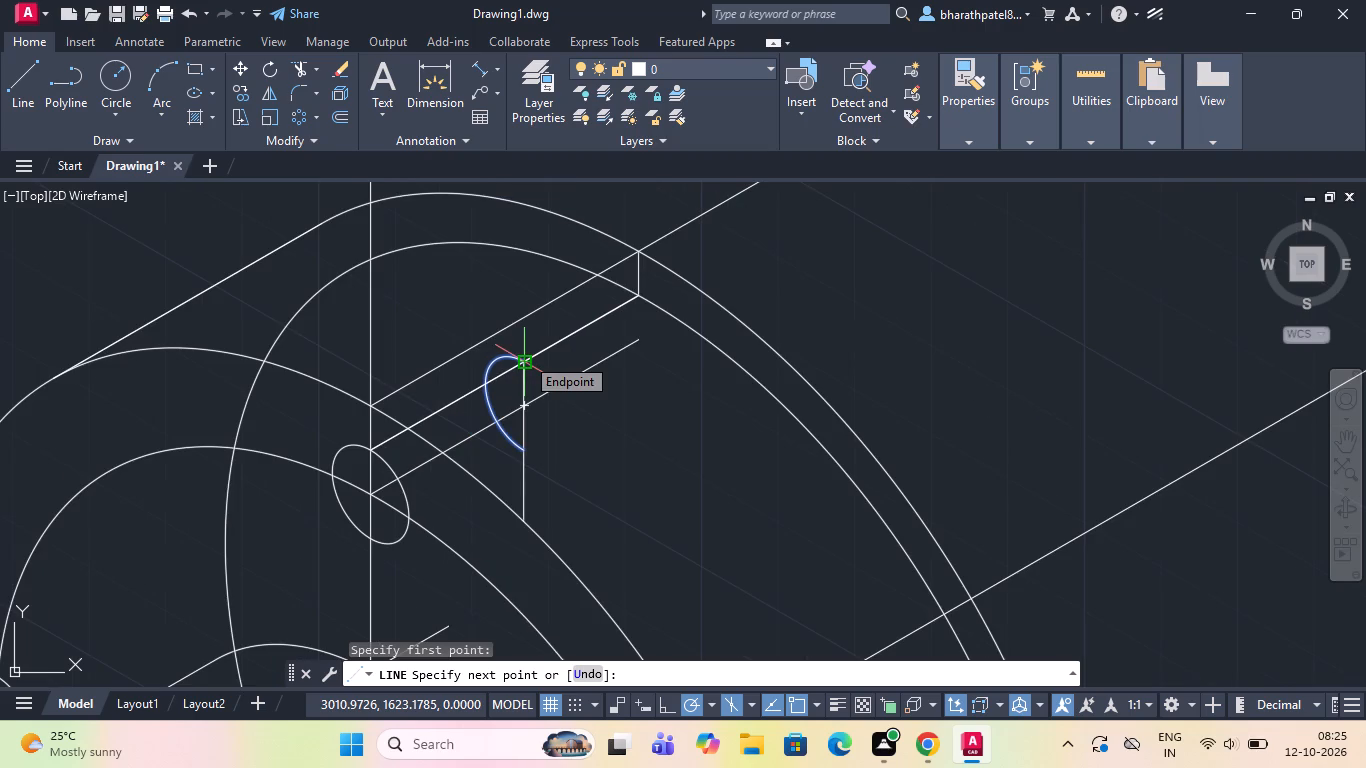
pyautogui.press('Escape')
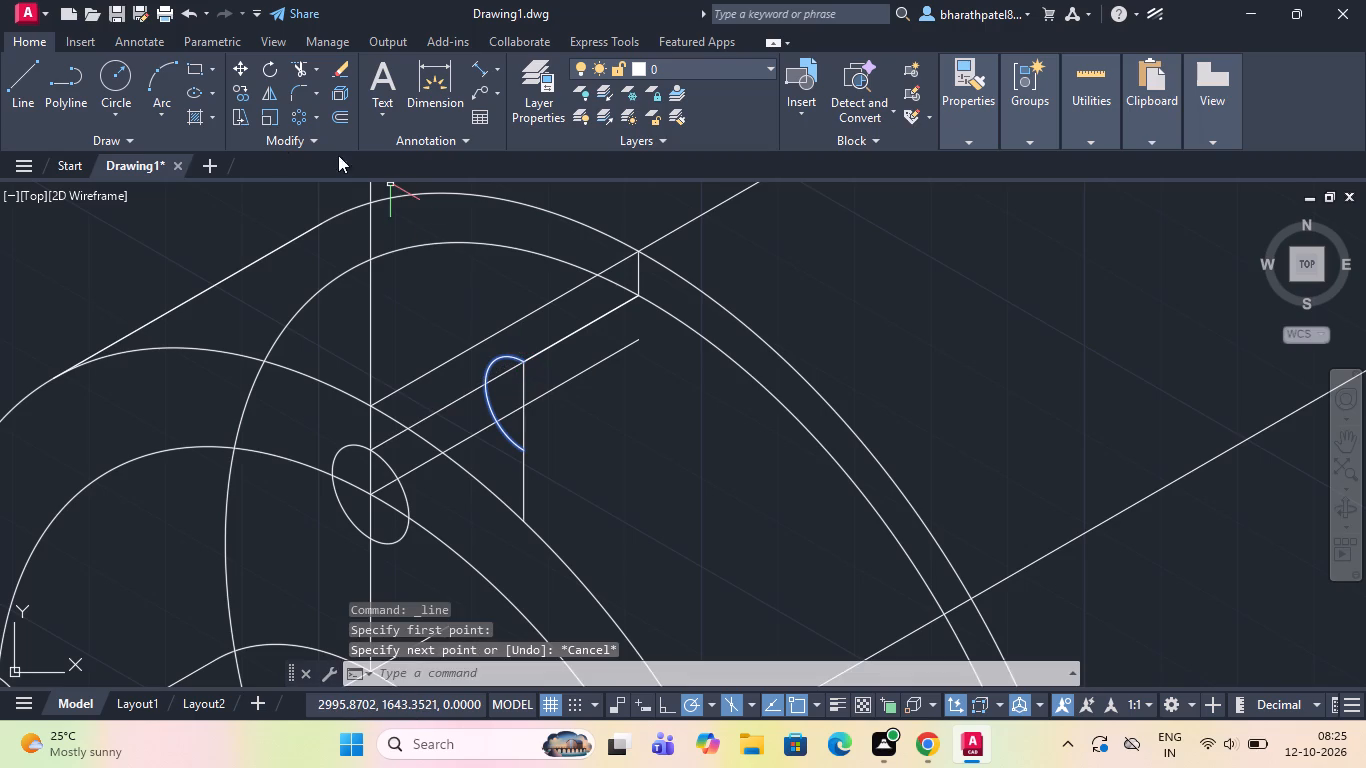
# Draw a 5-unit line at 300° from the upper end of the short vertical segment on the flange's rear outer edge.
pyautogui.click(13, 95)
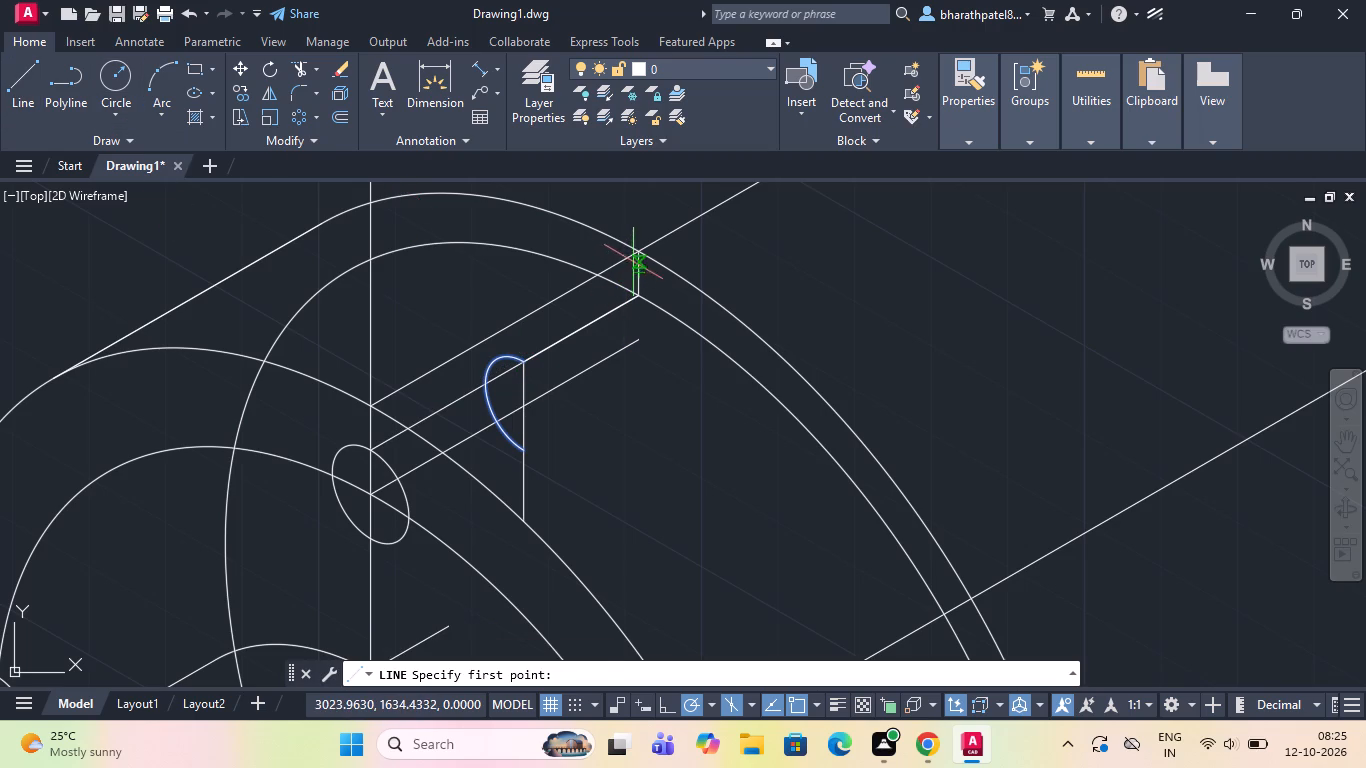
pyautogui.click(633, 256)
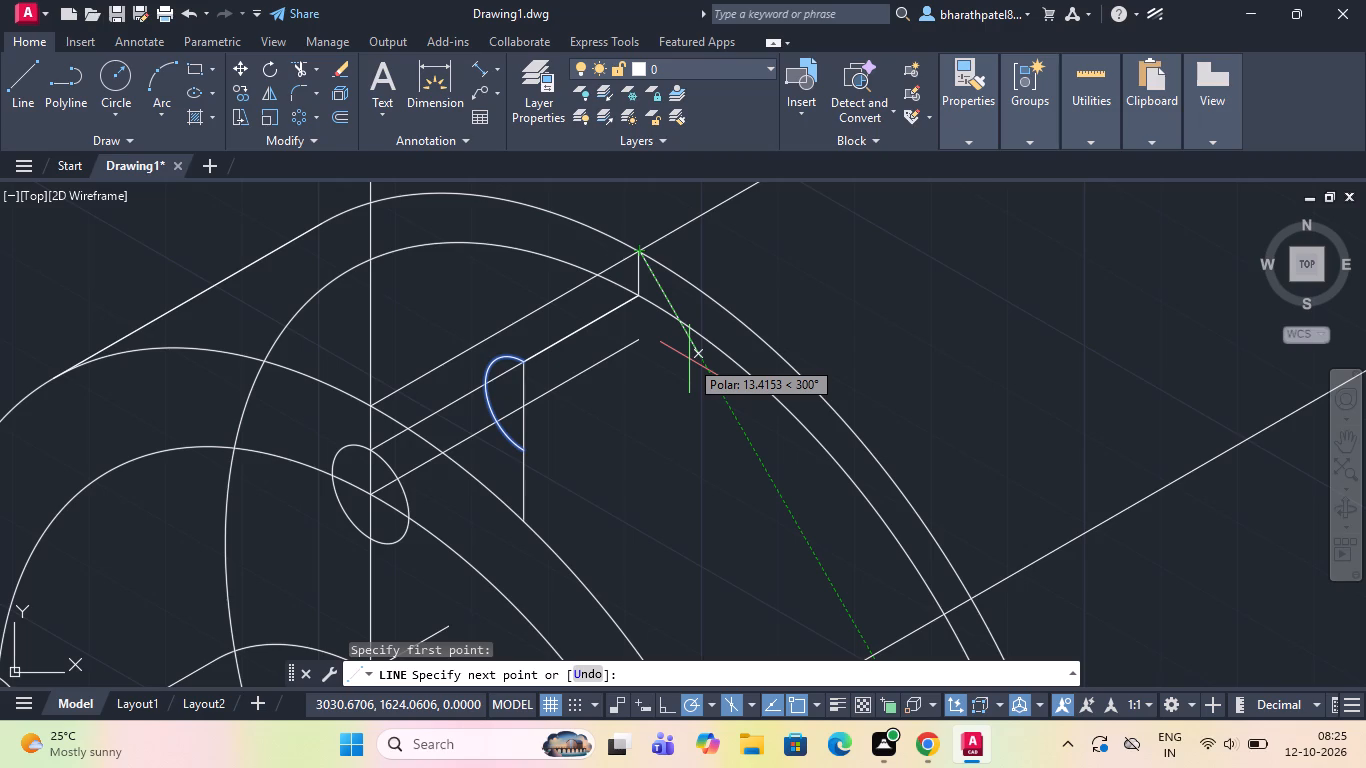
pyautogui.press('5')
pyautogui.press('Return')
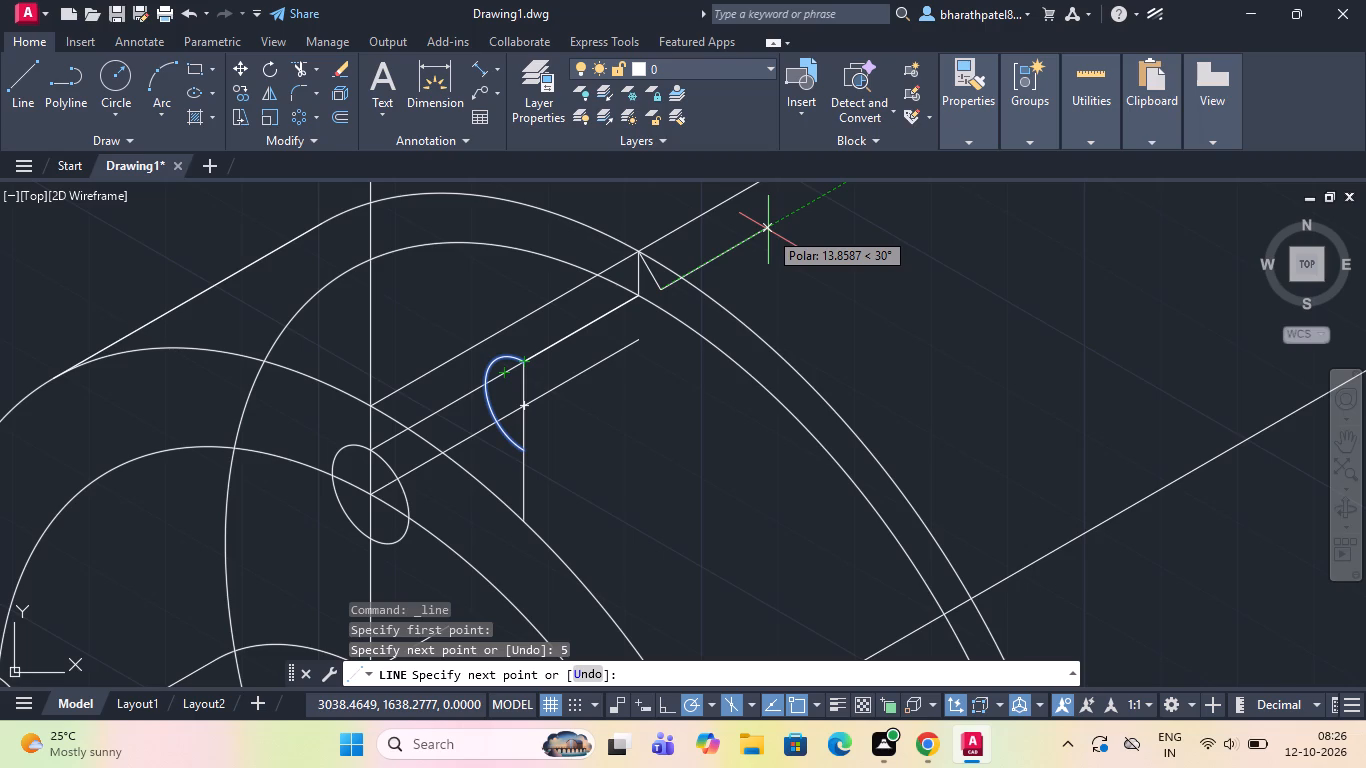
pyautogui.press('Escape')
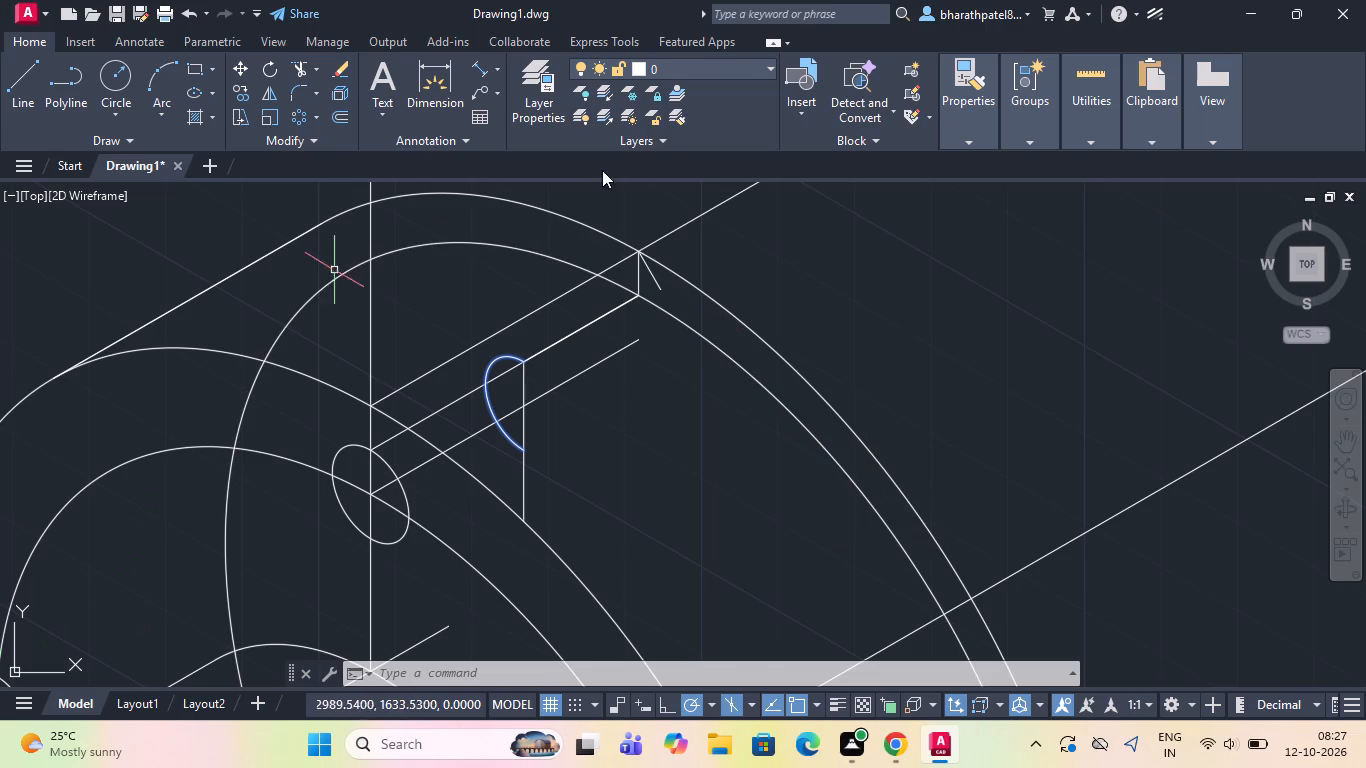
# Trim the hole's 30° centre line beyond the inner vertical line.
pyautogui.click(304, 68)
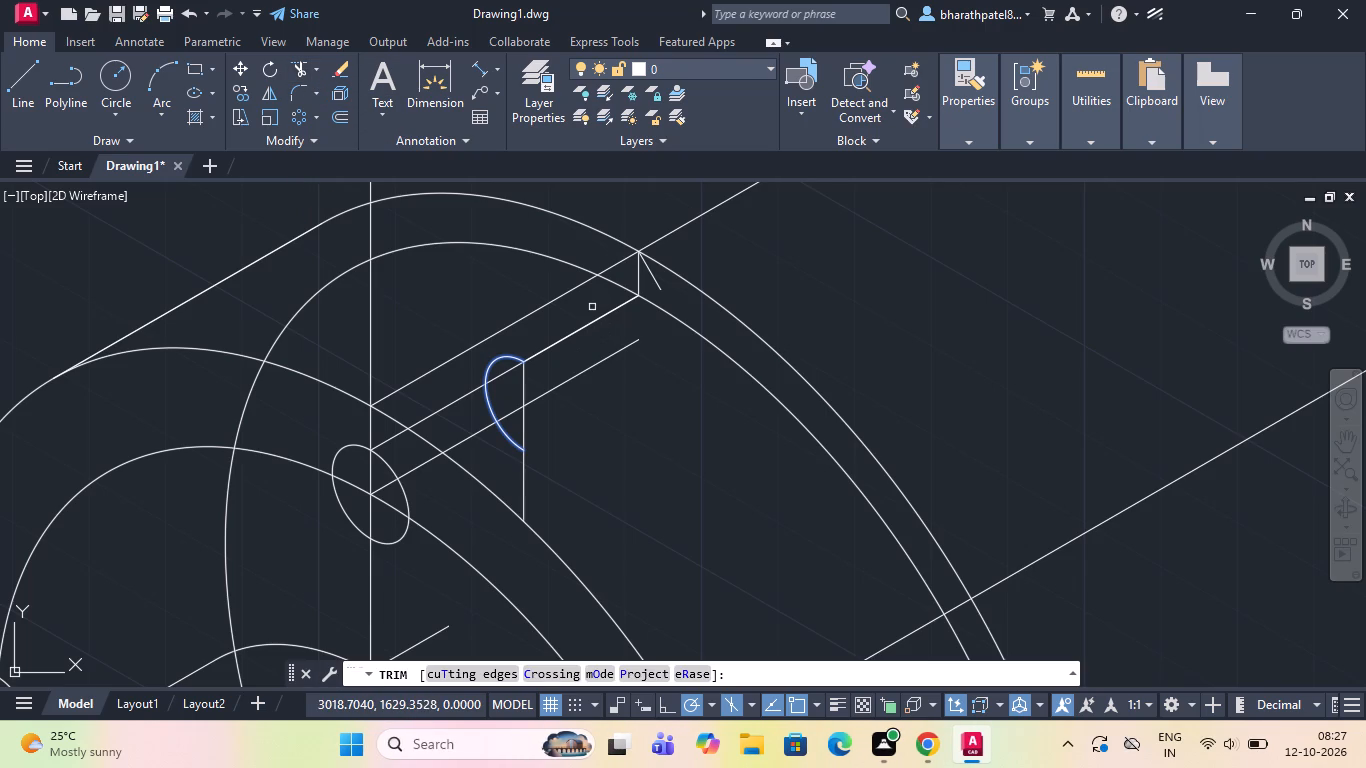
pyautogui.click(603, 363)
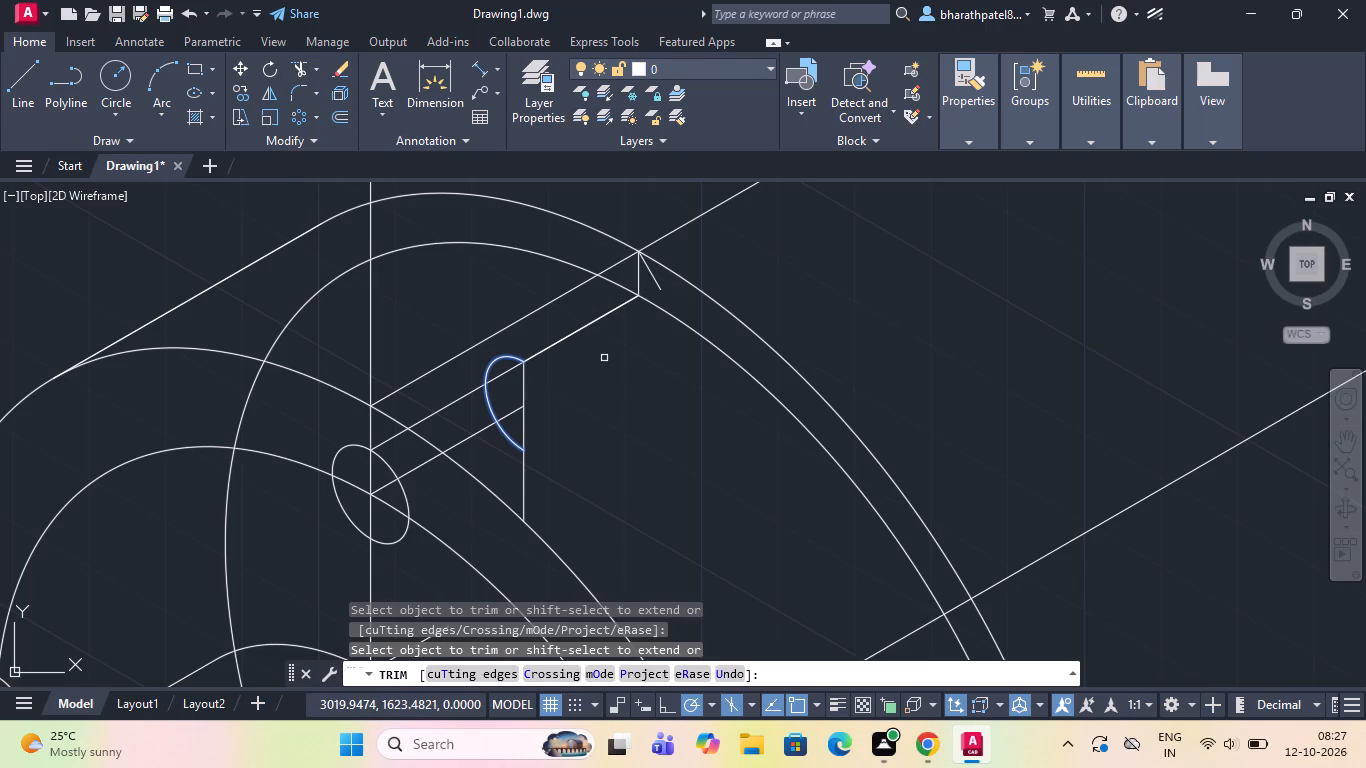
# Draw a 30° line from the lowest point of the front hole's vertical centre line to just past the inner vertical line.
pyautogui.click(19, 86)
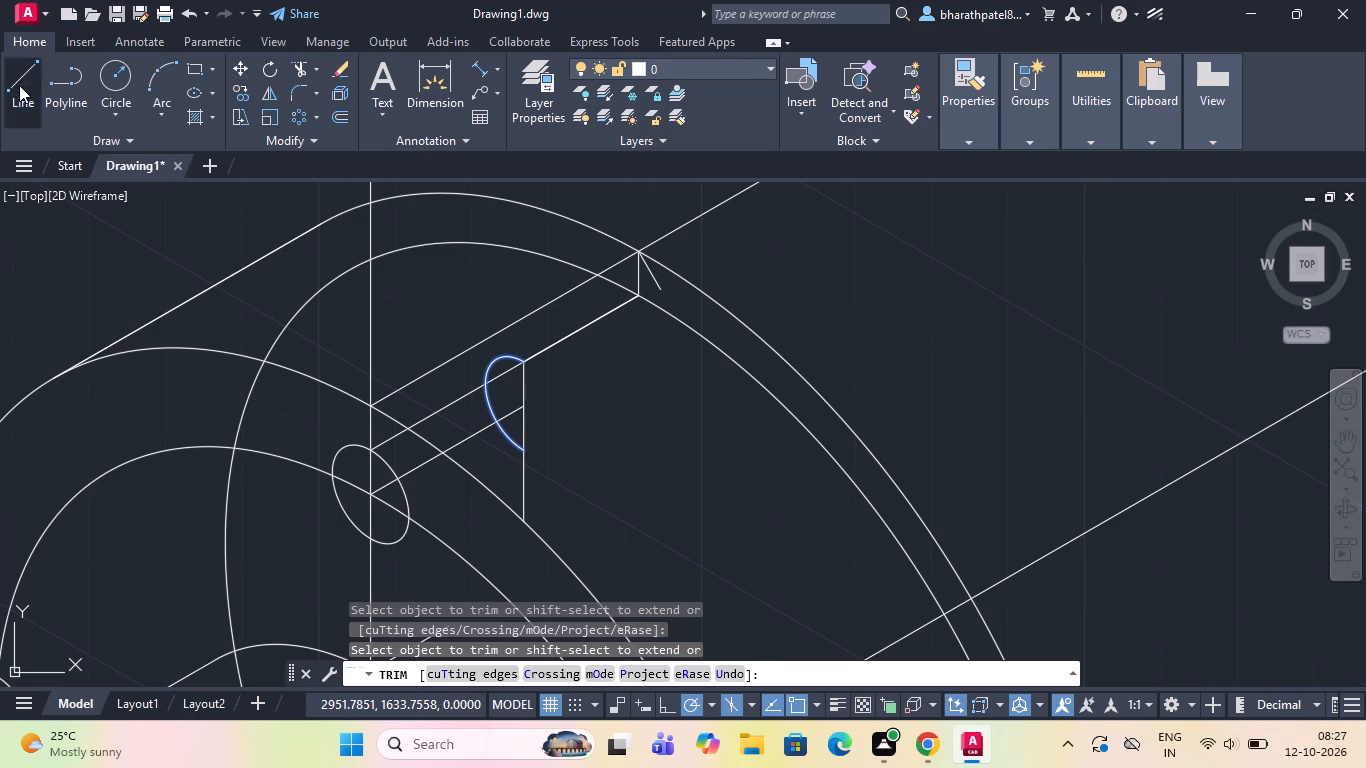
pyautogui.click(367, 539)
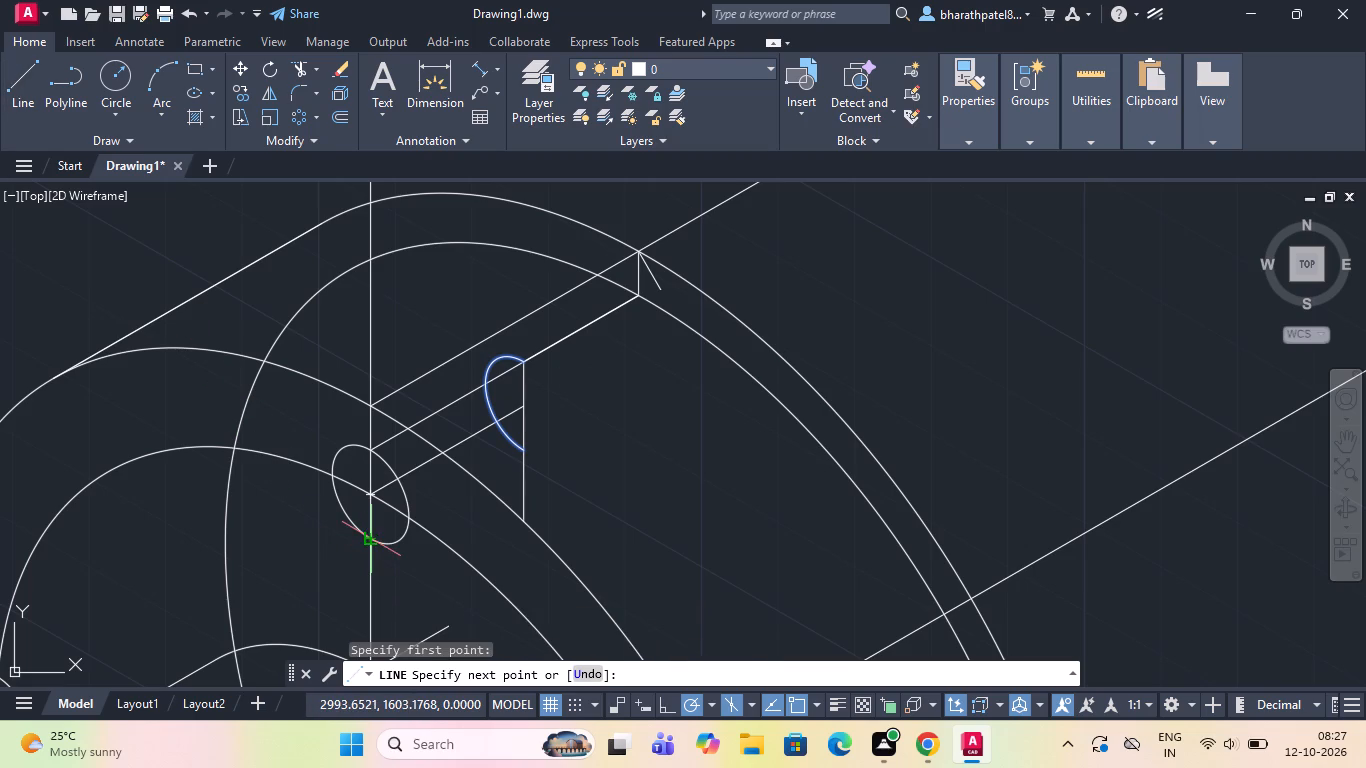
pyautogui.click(564, 433)
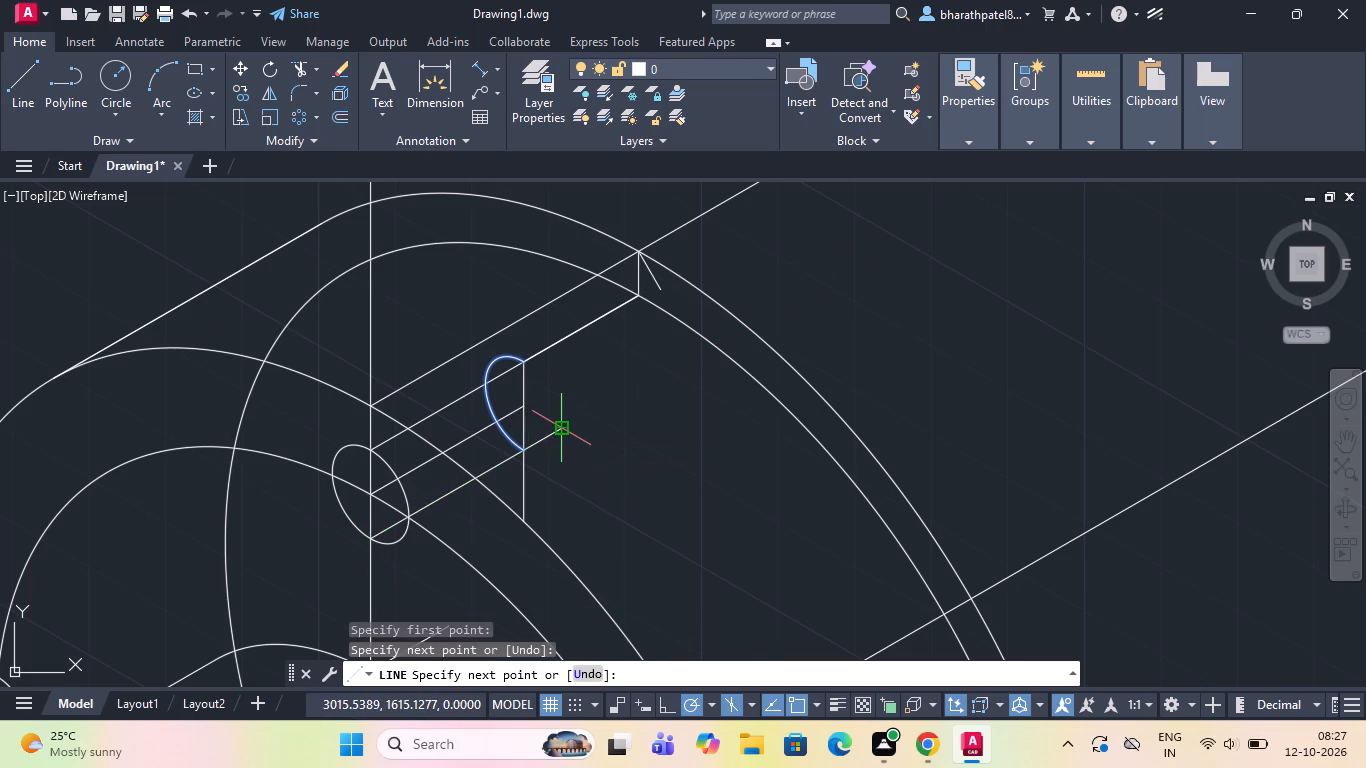
pyautogui.press('Escape')
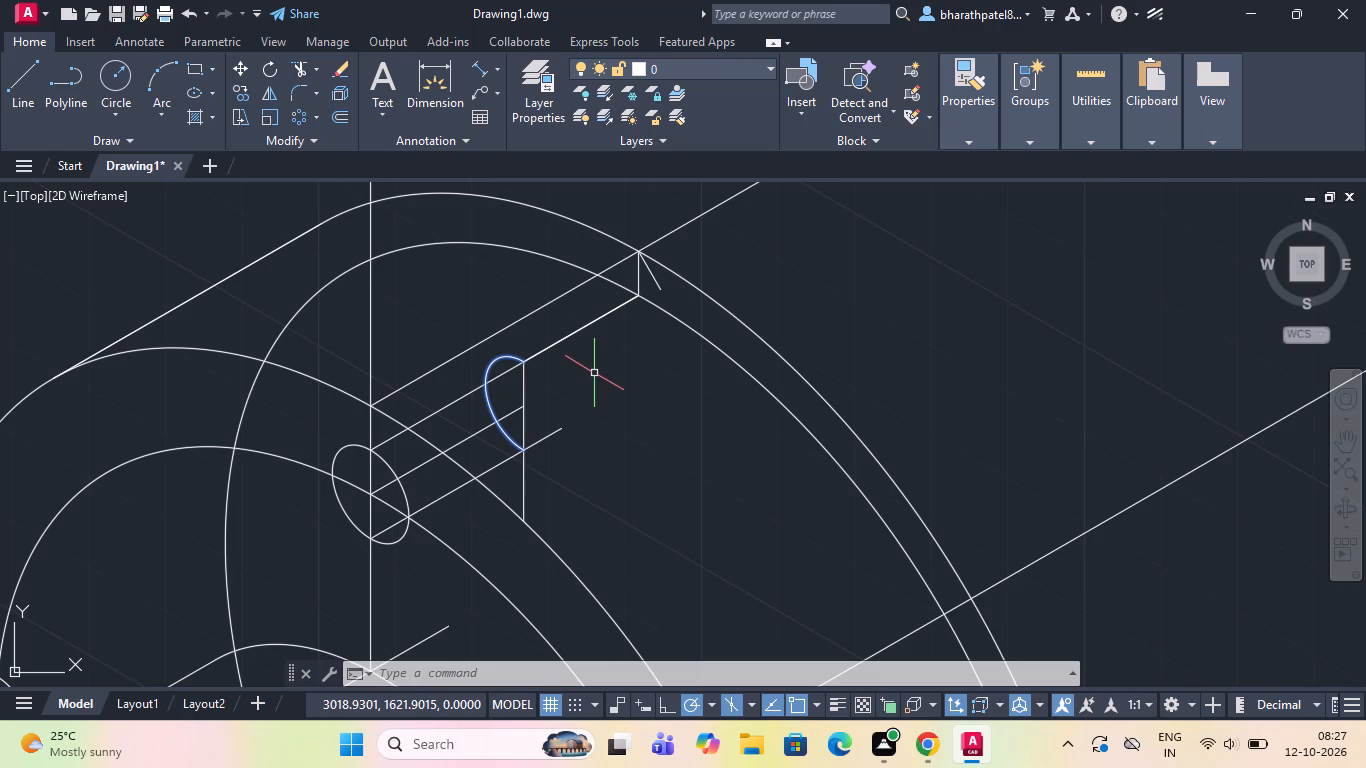
# Measure the 30° edge from the inner vertical line's upper end to the flange's rear vertical segment using an aligned dimension.
pyautogui.scroll(-1, 569, 382)
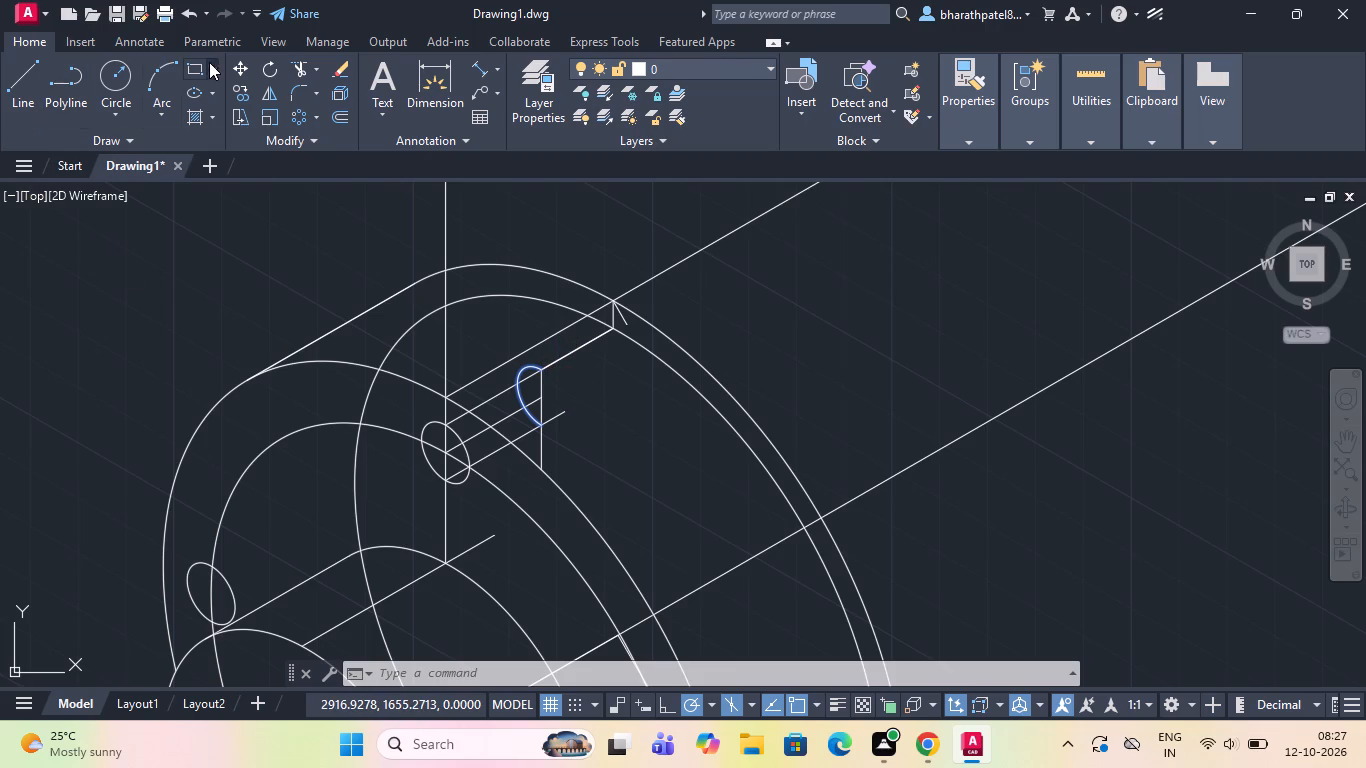
pyautogui.click(471, 75)
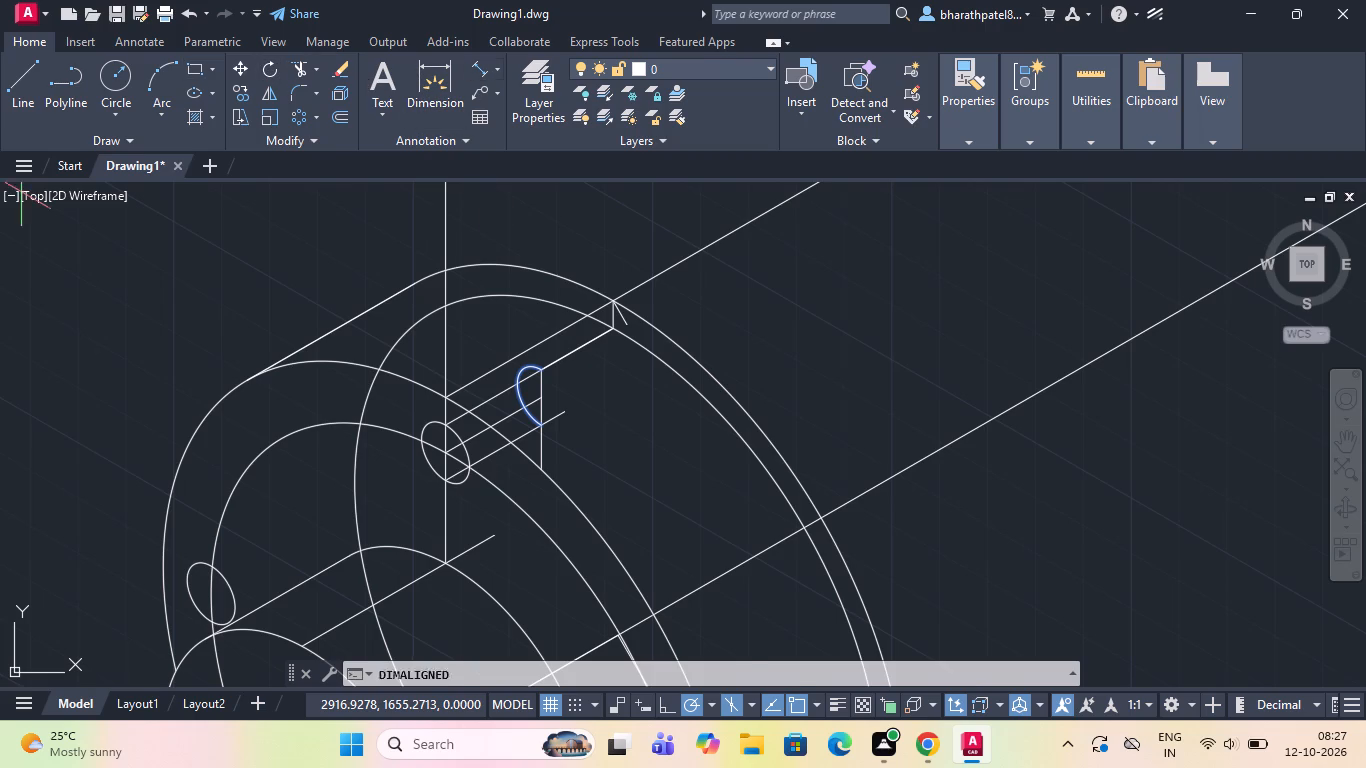
pyautogui.scroll(1, 614, 413)
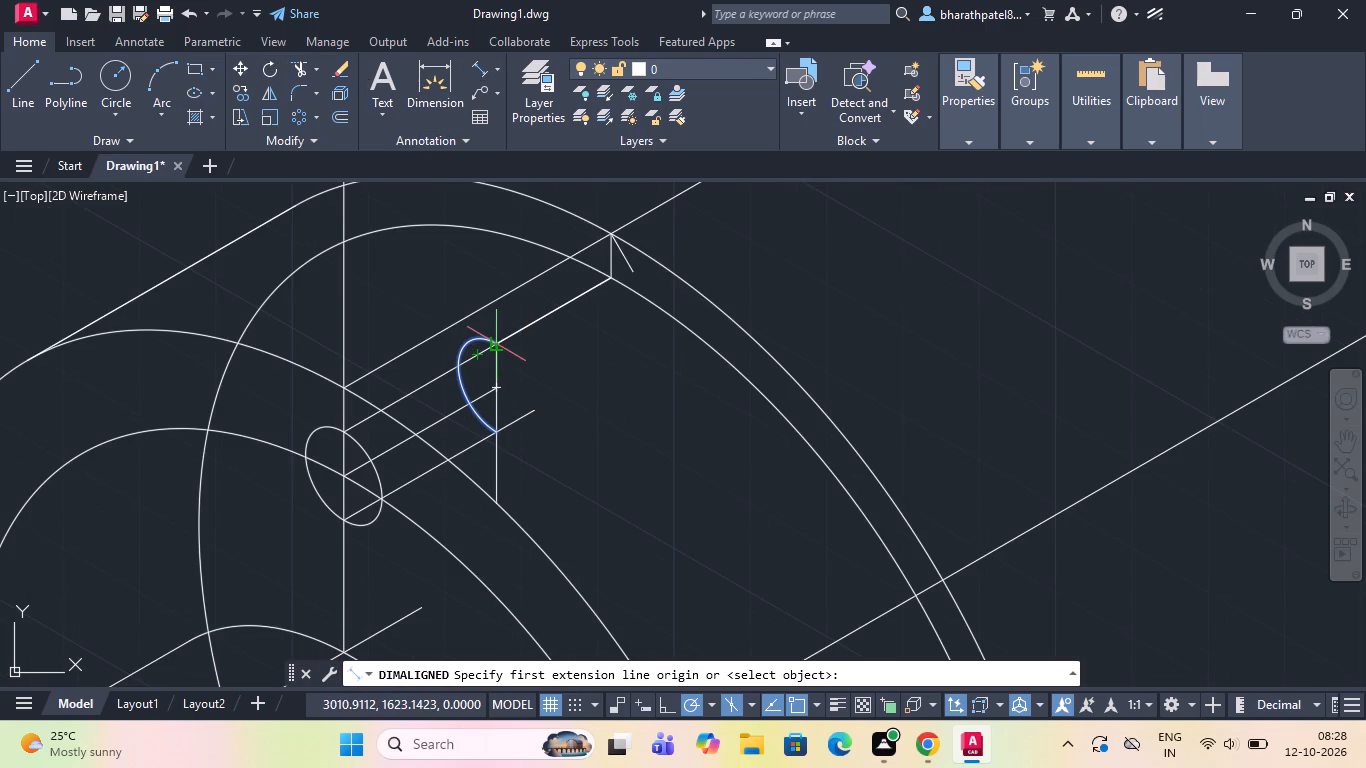
pyautogui.click(497, 346)
pyautogui.click(609, 270)
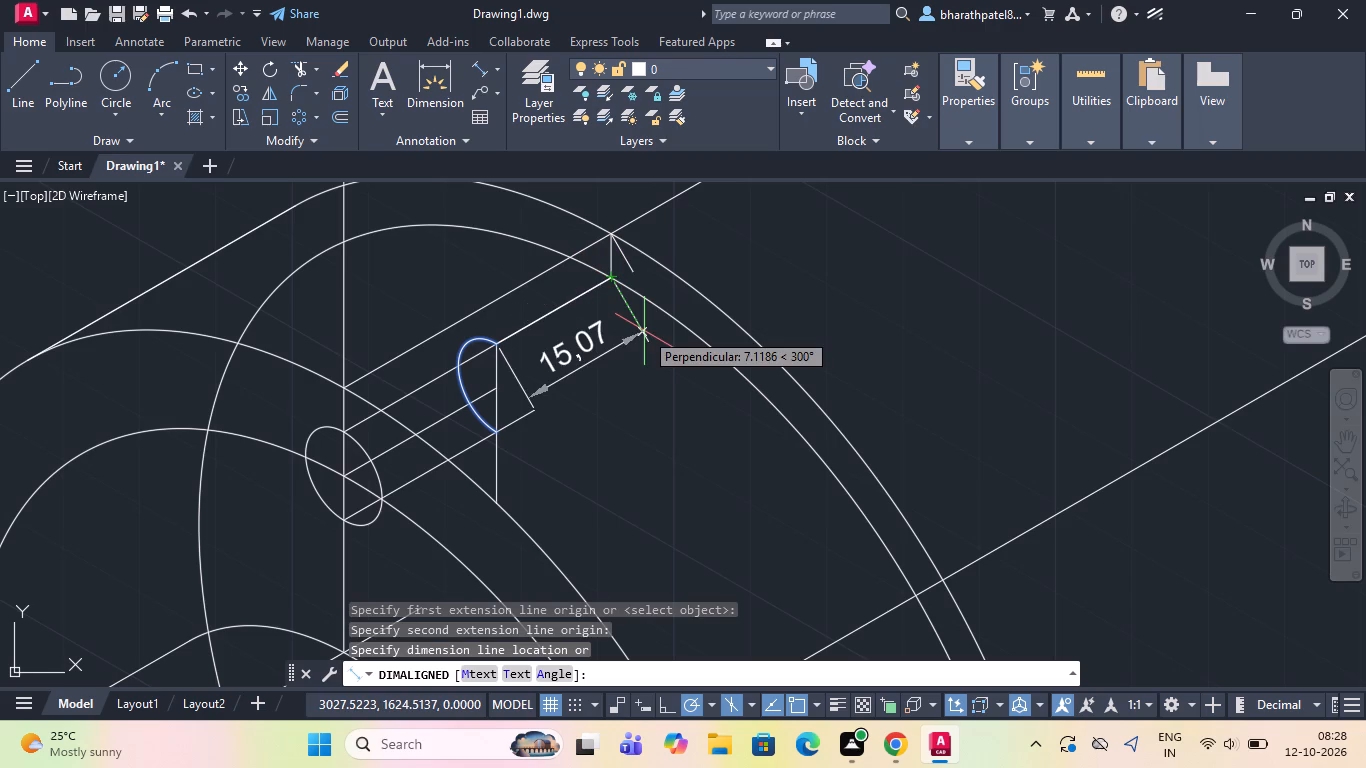
pyautogui.press('Escape')
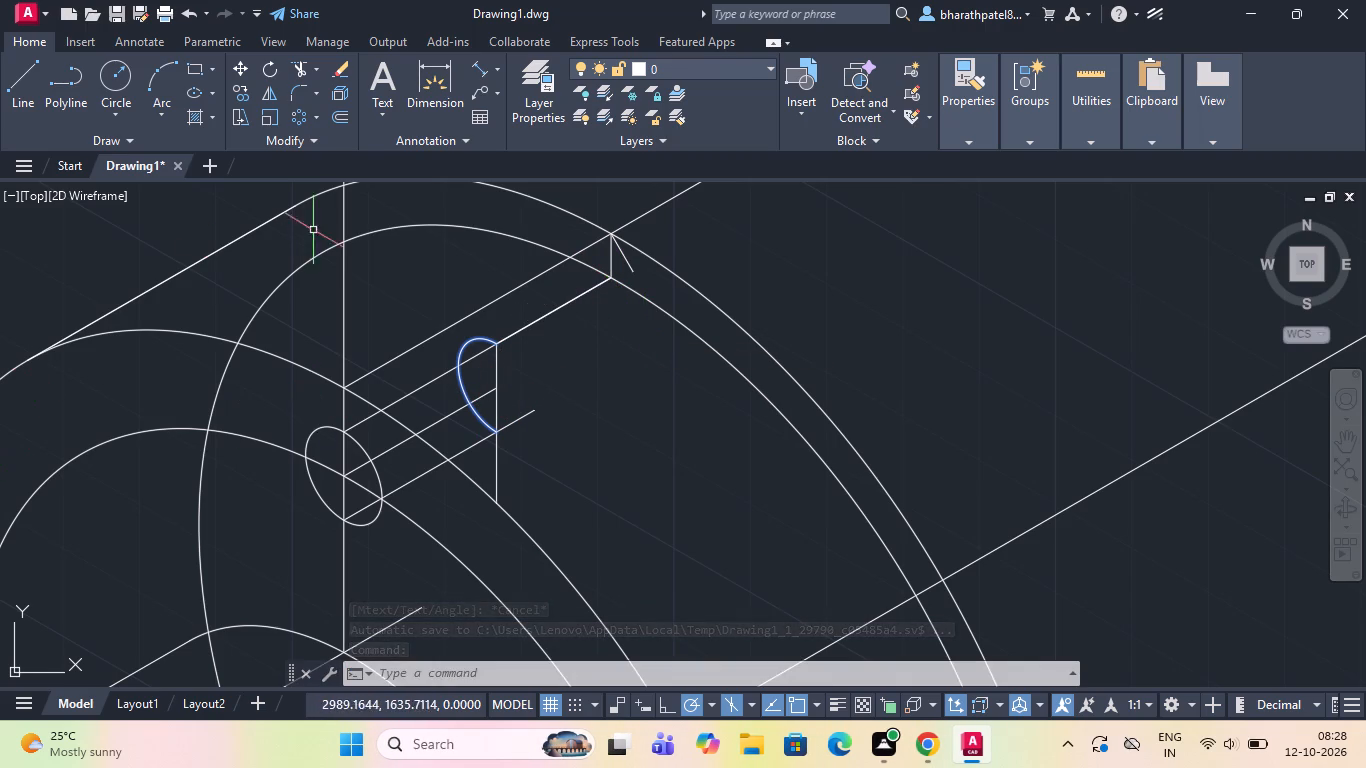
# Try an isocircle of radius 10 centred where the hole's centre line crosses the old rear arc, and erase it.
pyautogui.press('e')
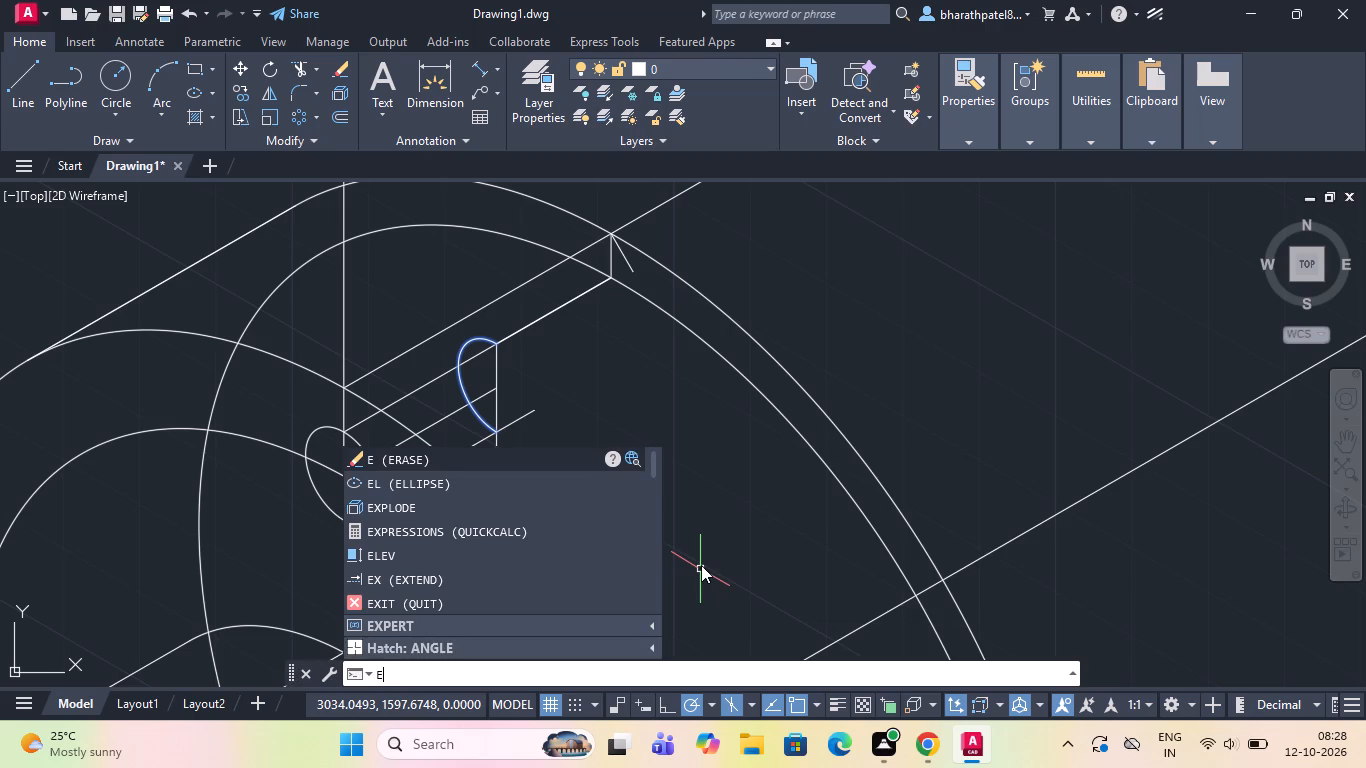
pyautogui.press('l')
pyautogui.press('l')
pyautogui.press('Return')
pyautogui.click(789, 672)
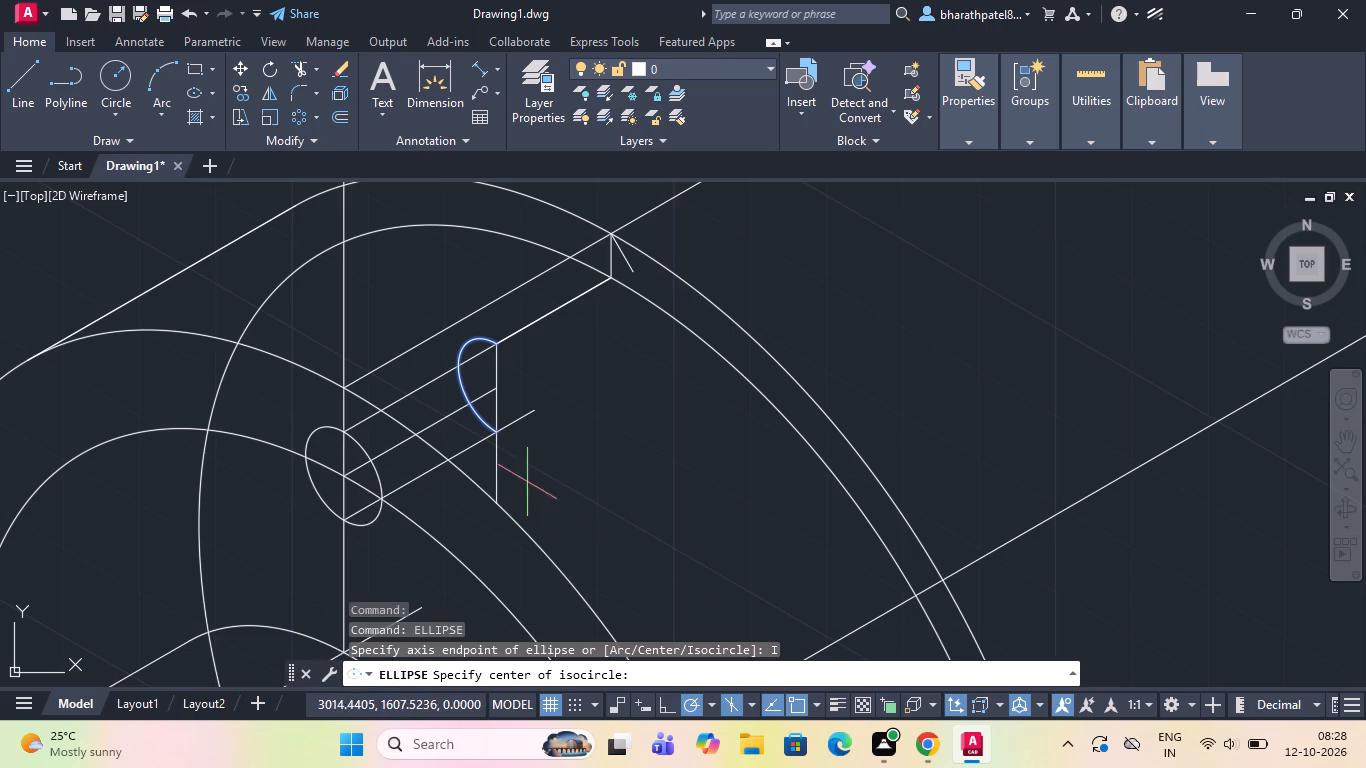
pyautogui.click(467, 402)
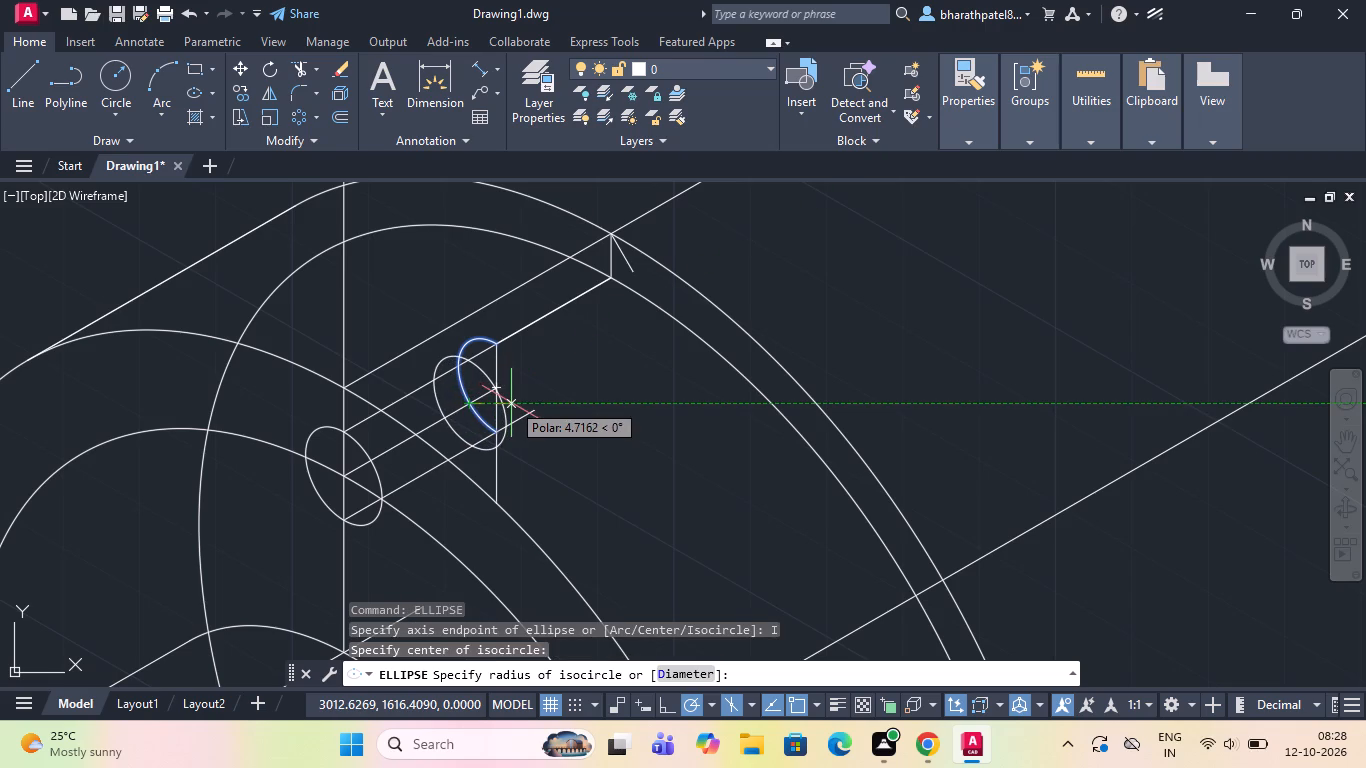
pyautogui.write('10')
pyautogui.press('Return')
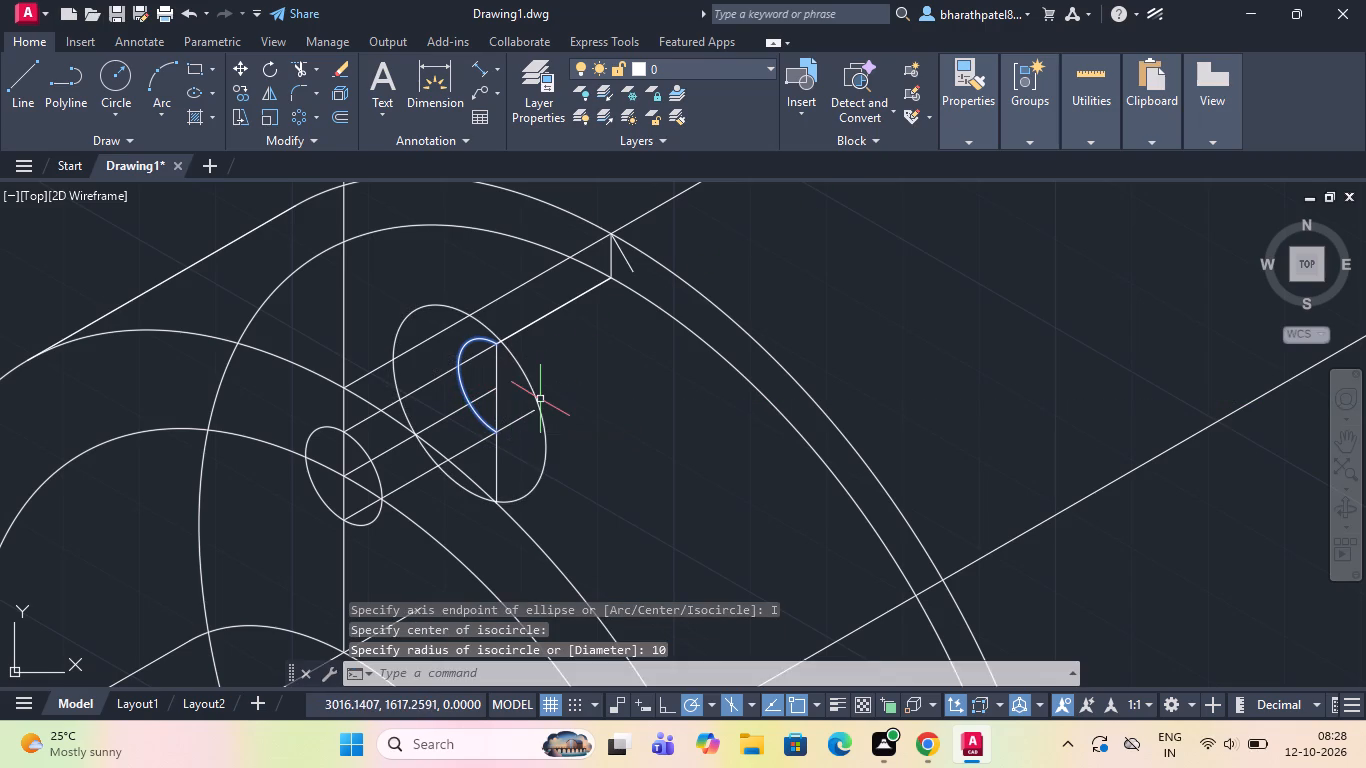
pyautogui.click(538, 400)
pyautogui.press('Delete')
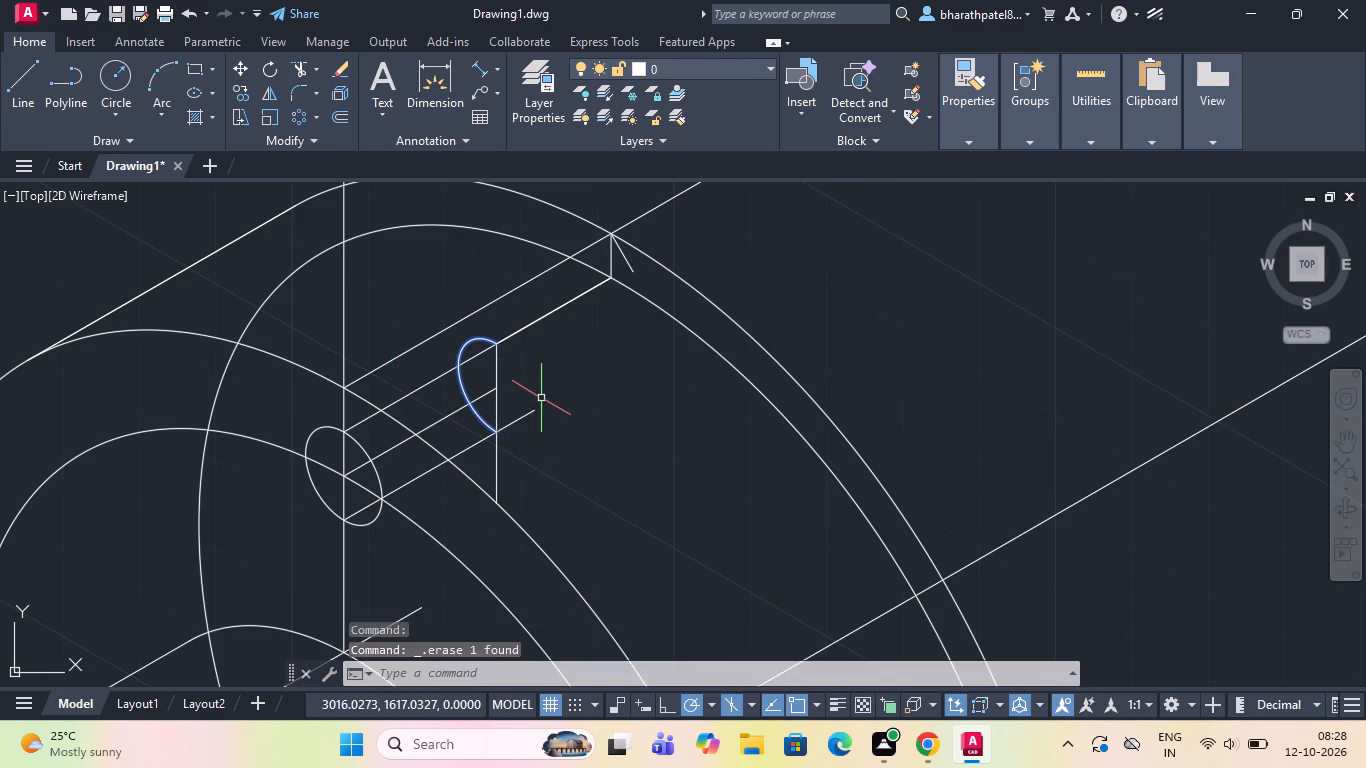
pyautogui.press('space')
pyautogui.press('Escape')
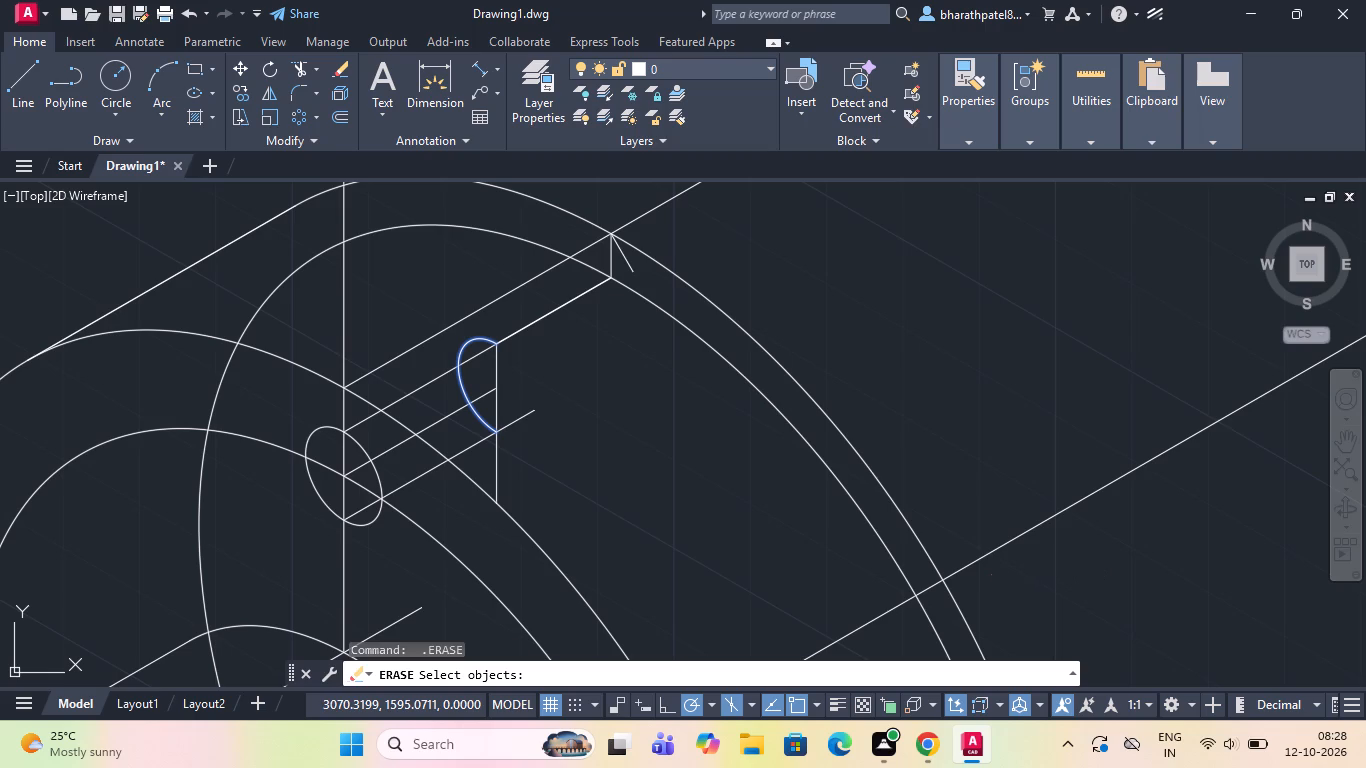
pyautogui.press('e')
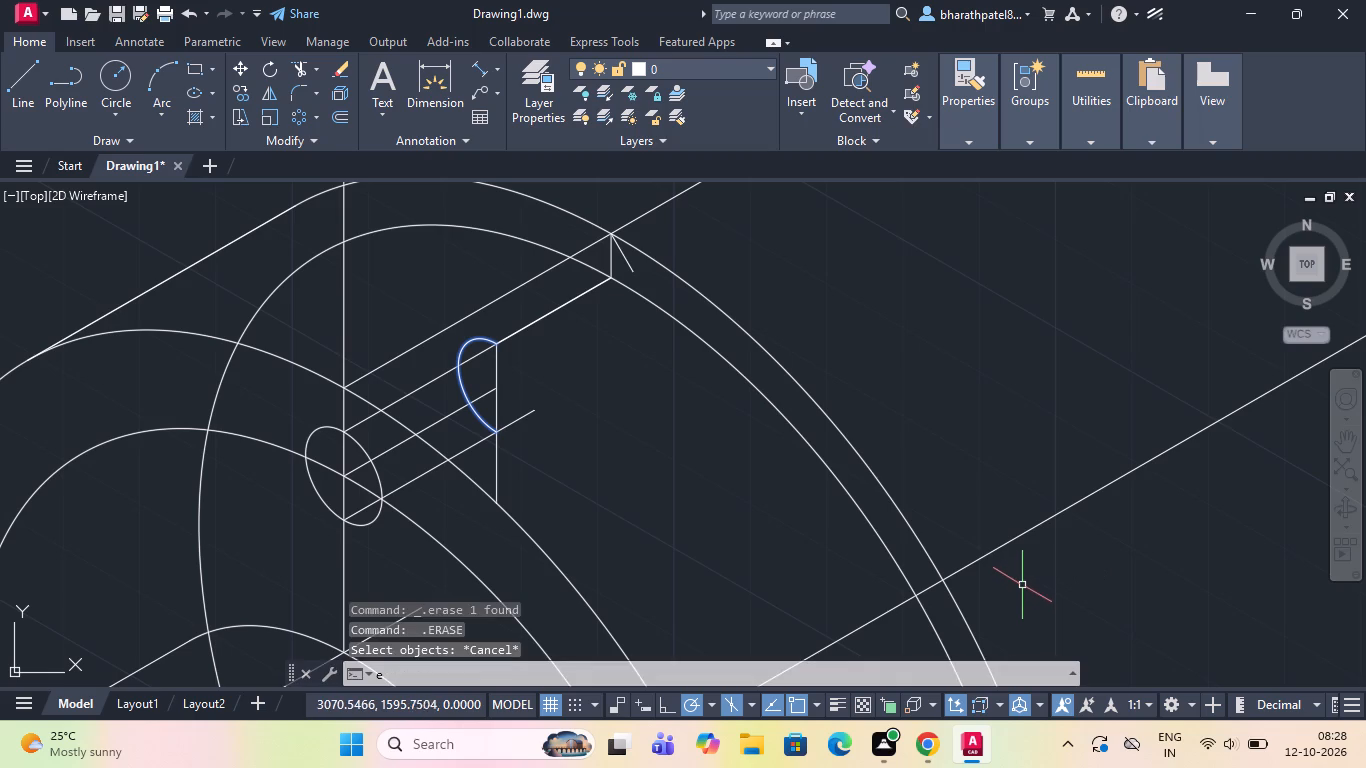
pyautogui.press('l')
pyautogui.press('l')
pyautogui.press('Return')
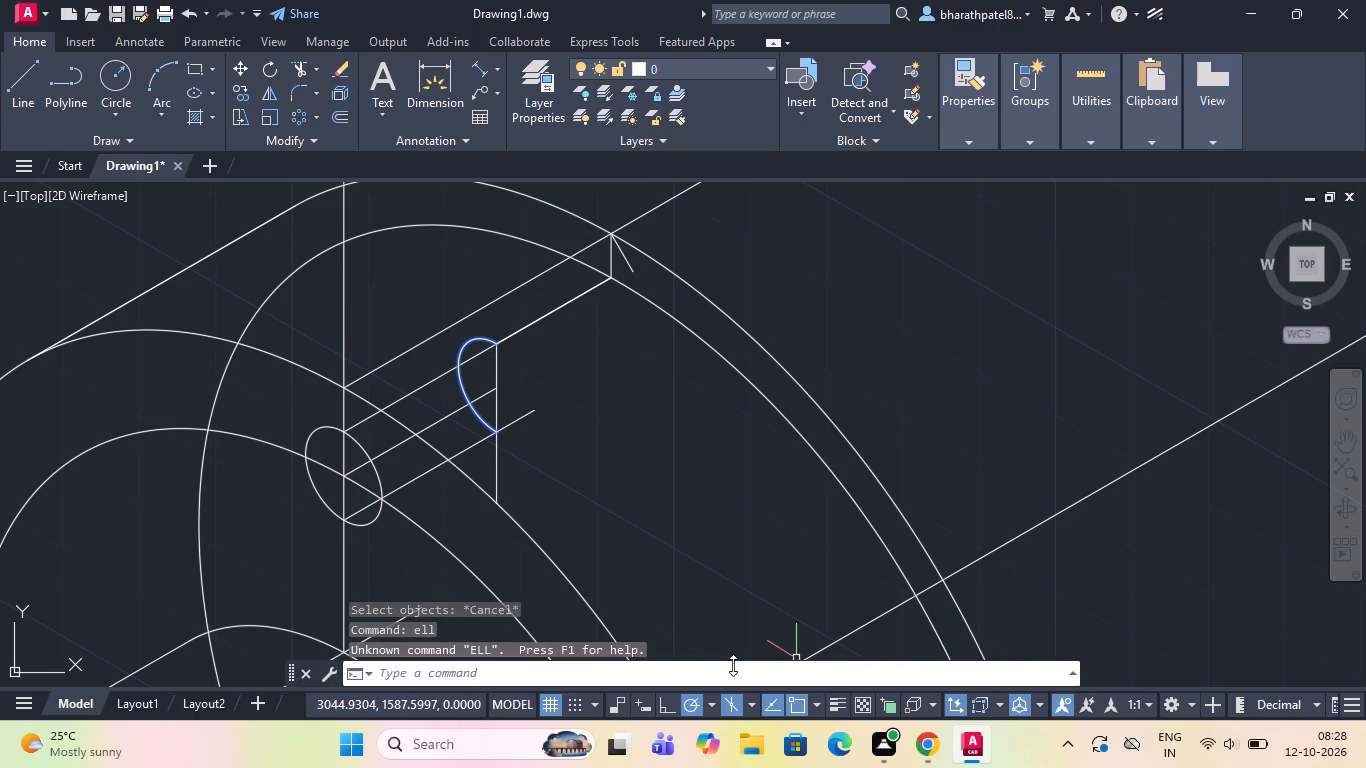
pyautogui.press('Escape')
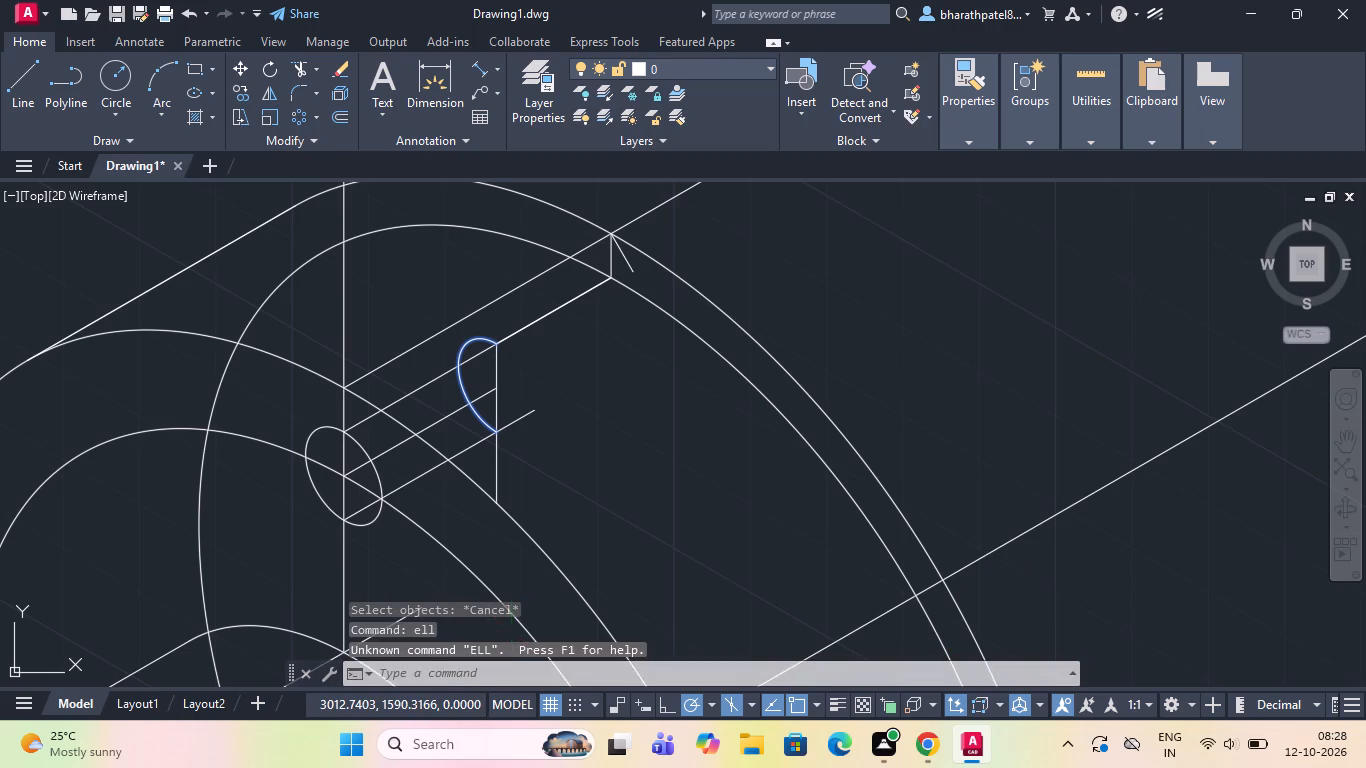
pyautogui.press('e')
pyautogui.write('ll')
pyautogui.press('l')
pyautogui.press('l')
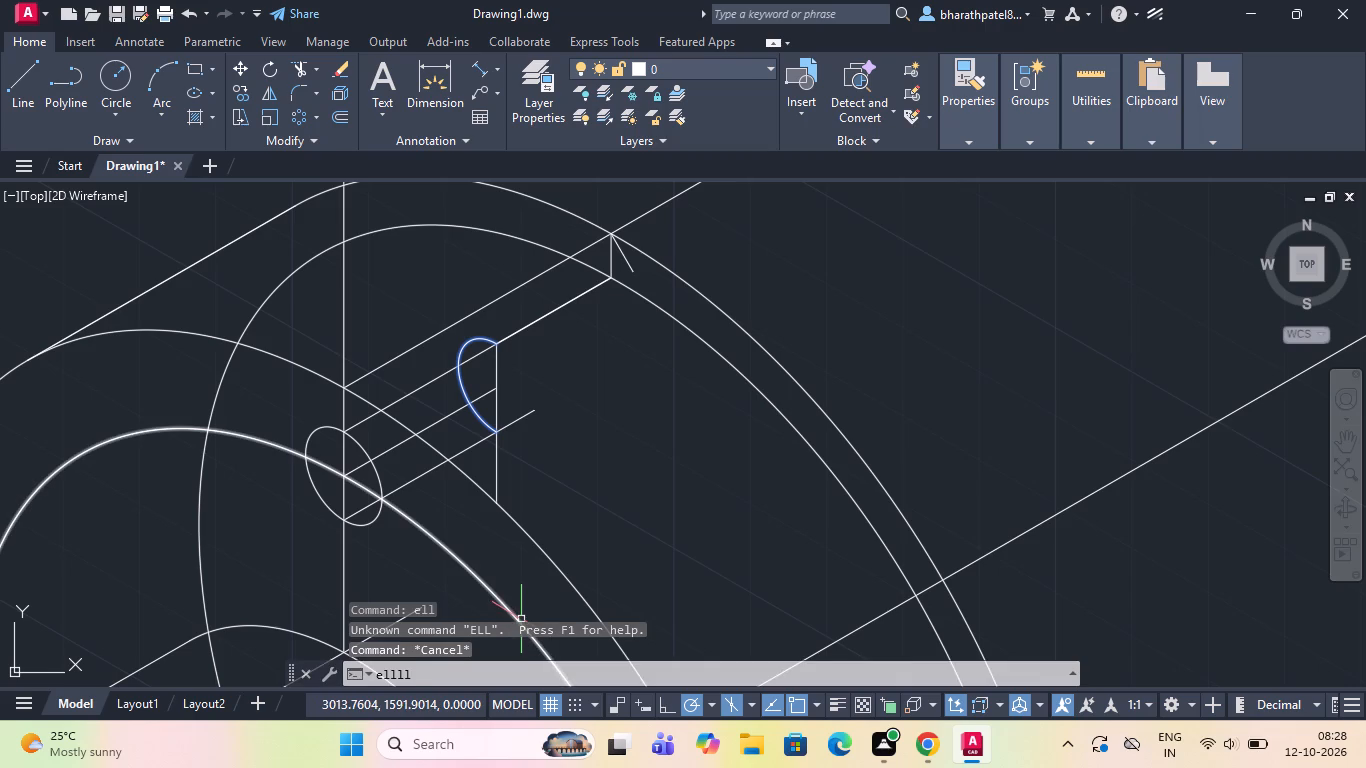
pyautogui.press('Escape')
# Draw an isocircle of diameter 10 centred where the hole's 30° centre line crosses the old rear arc.
pyautogui.press('e')
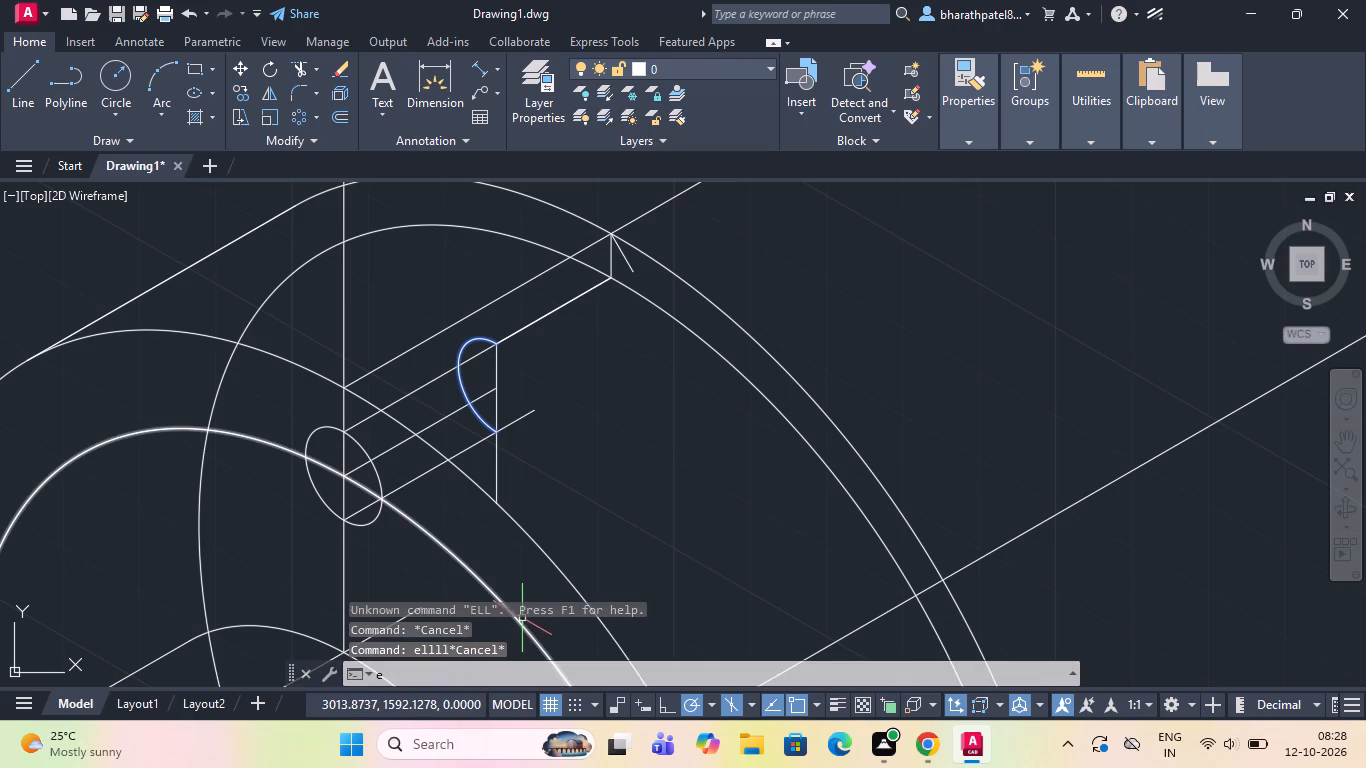
pyautogui.write('ll')
pyautogui.press('Return')
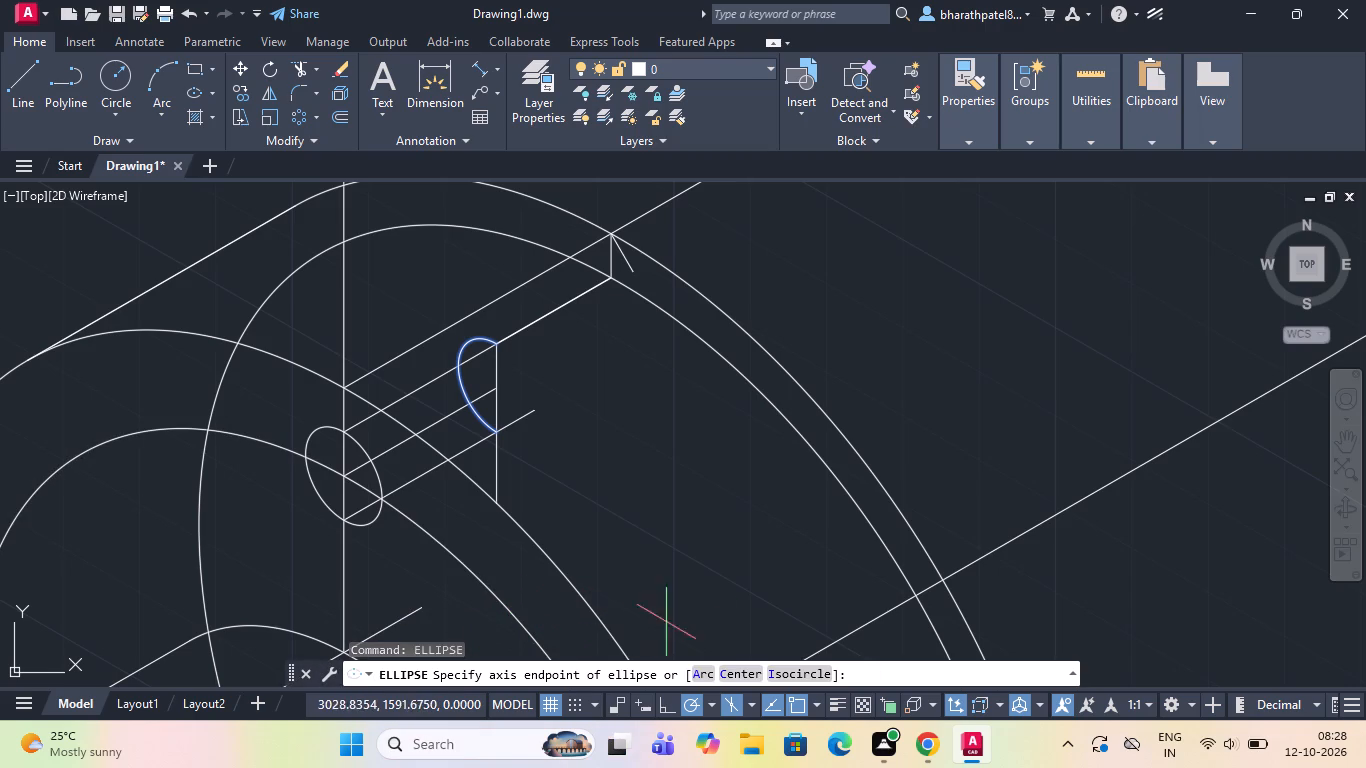
pyautogui.click(791, 674)
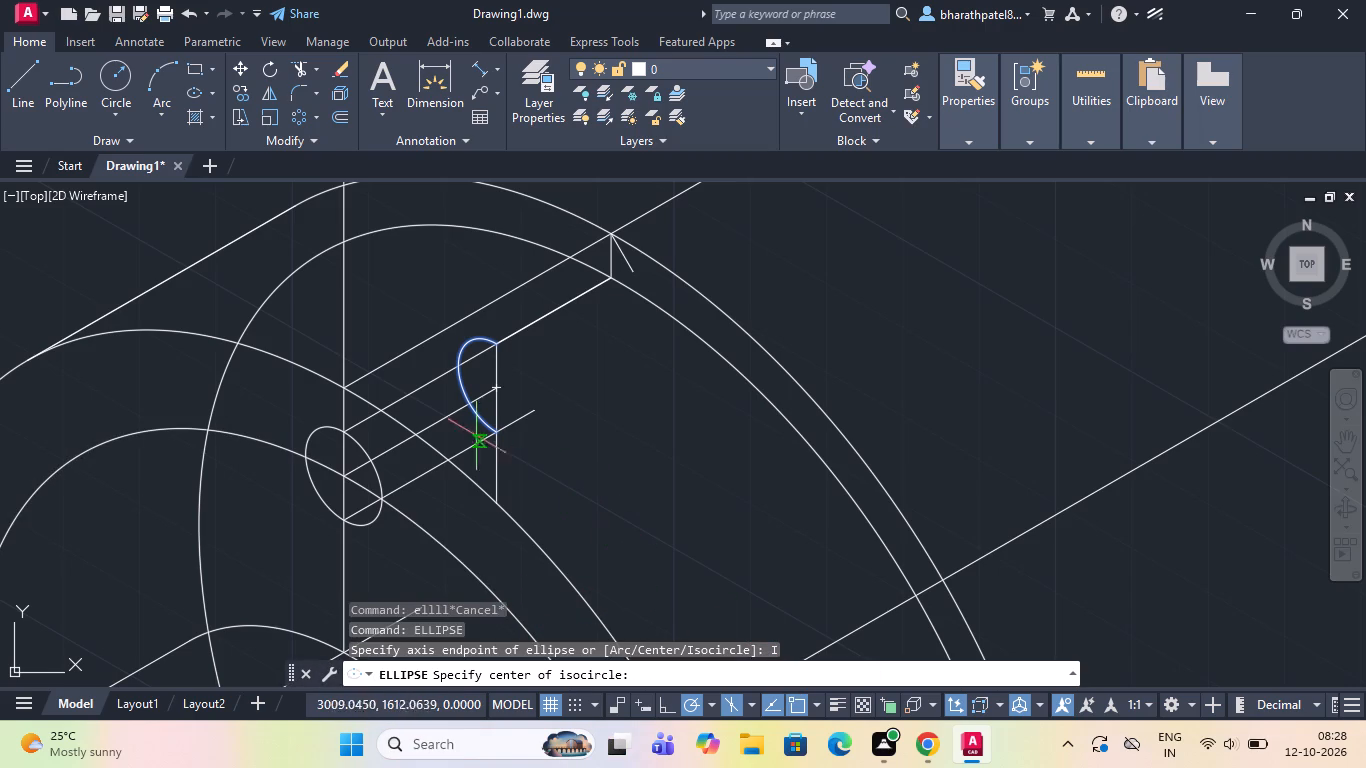
pyautogui.click(468, 401)
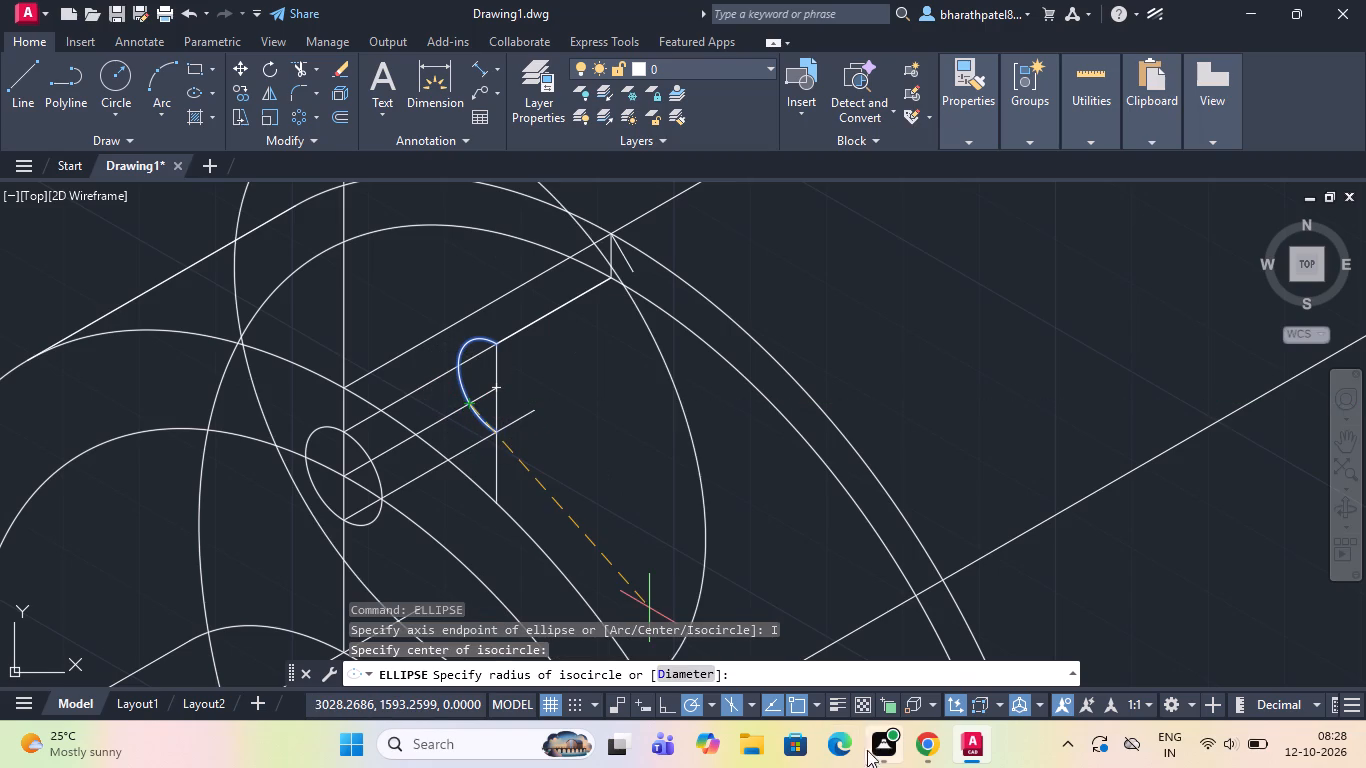
pyautogui.click(692, 673)
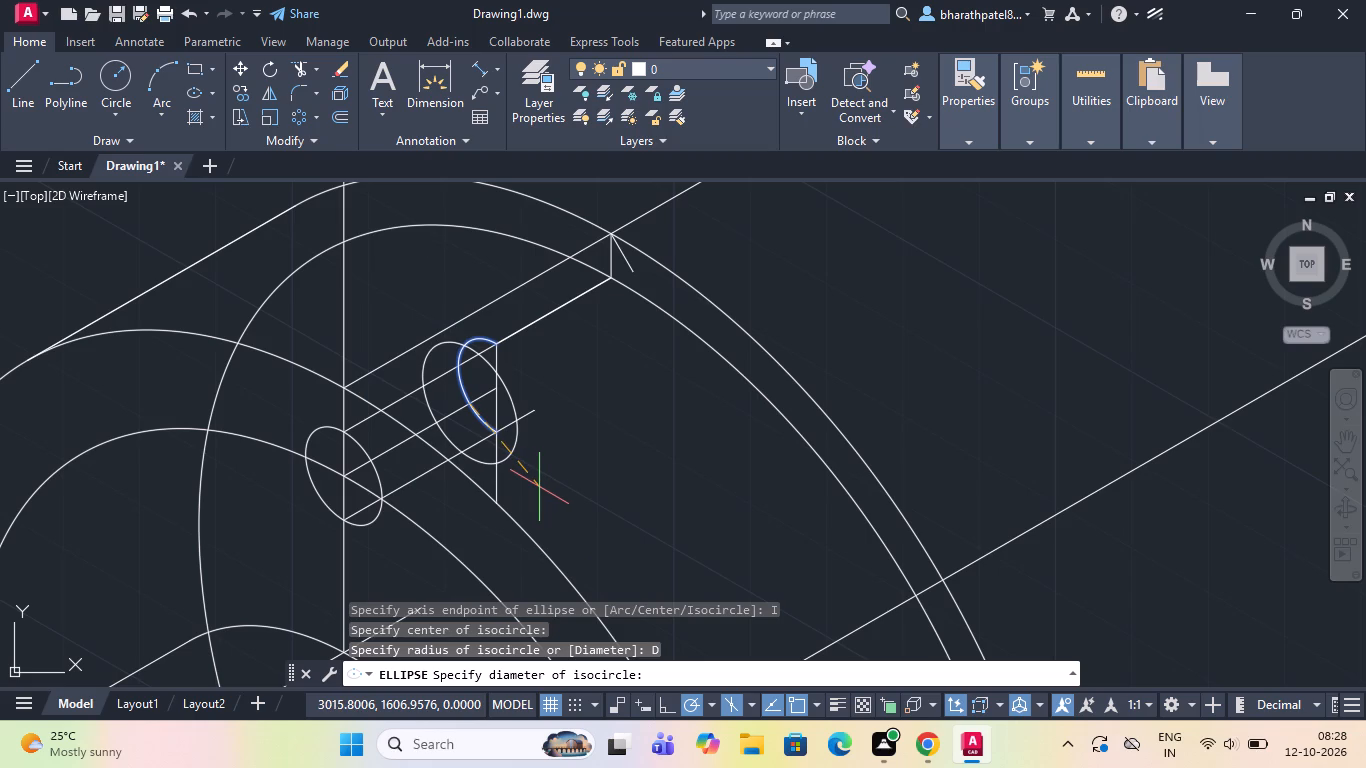
pyautogui.press('1')
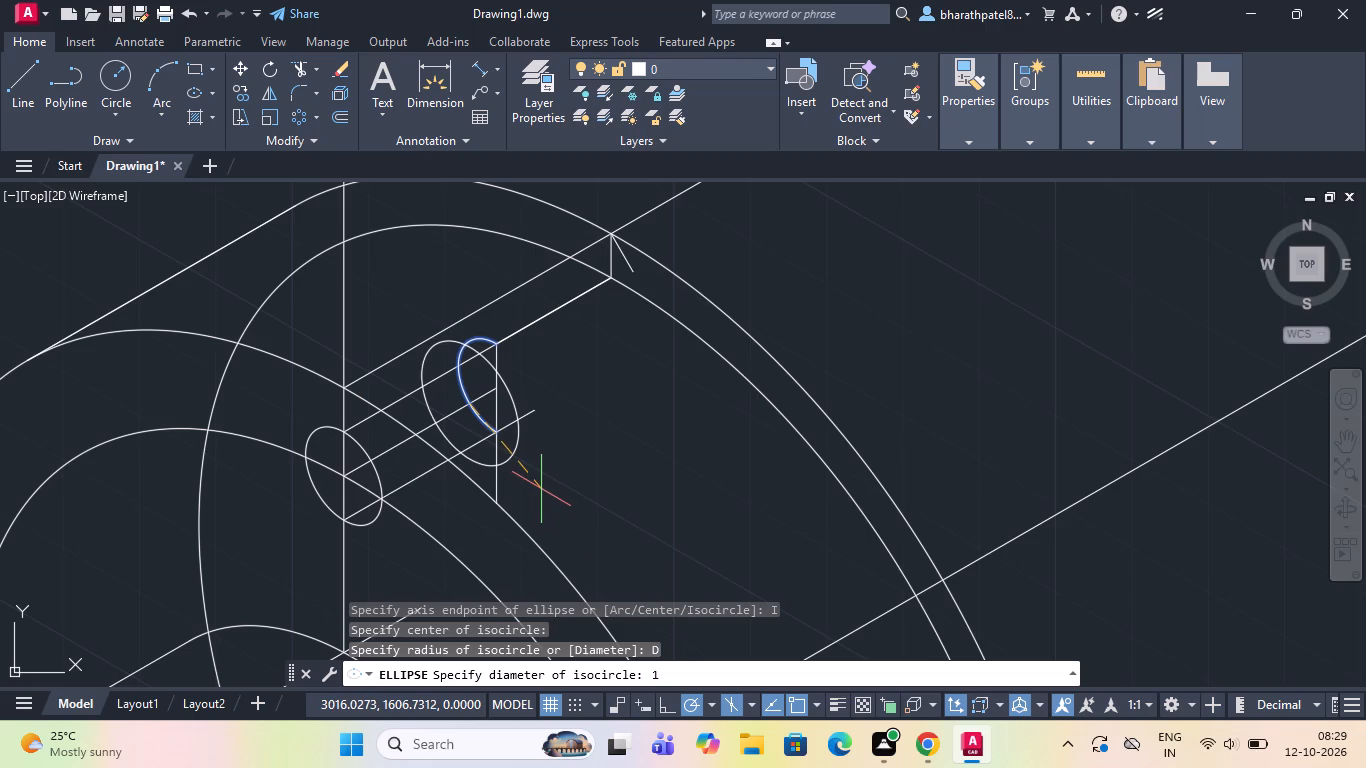
pyautogui.press('0')
pyautogui.press('Return')
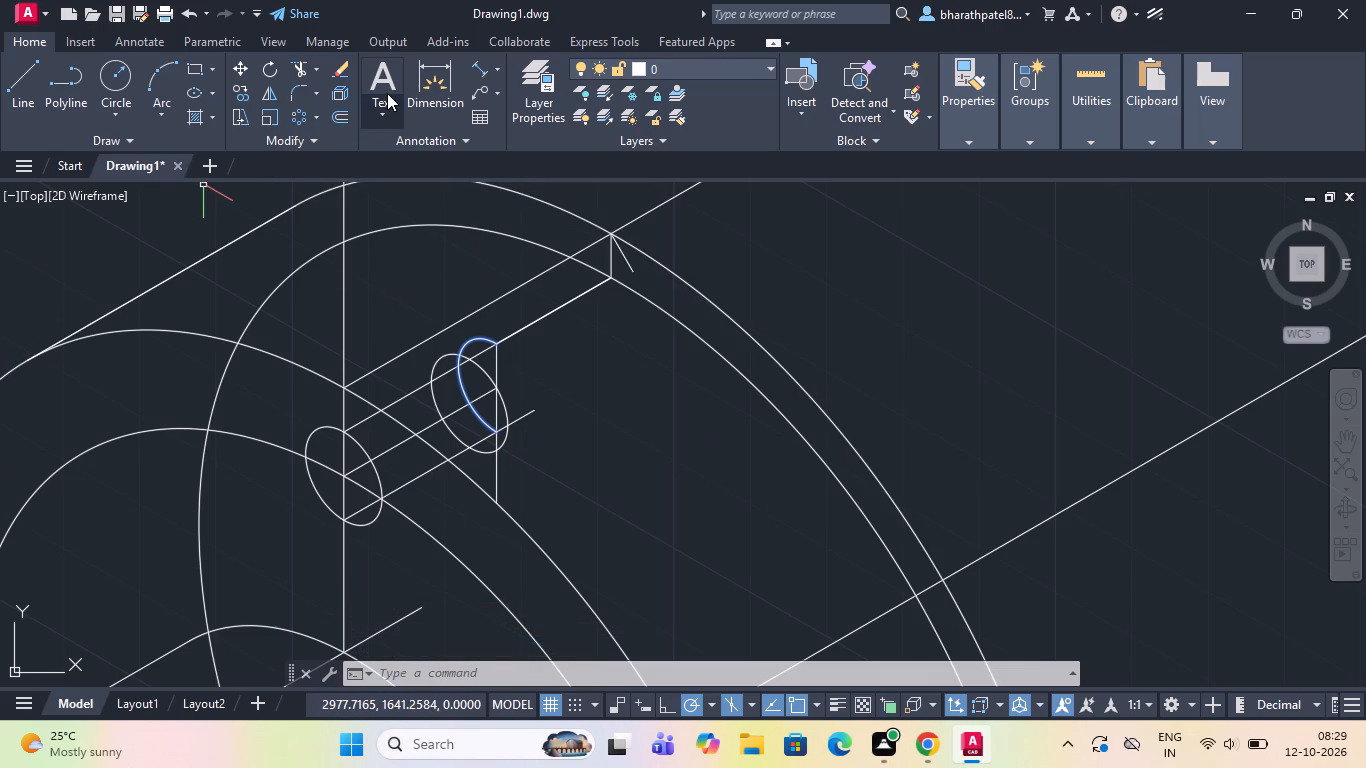
# Trim away all segments of the old rear hole arc, inside and above the new isocircle.
pyautogui.click(296, 67)
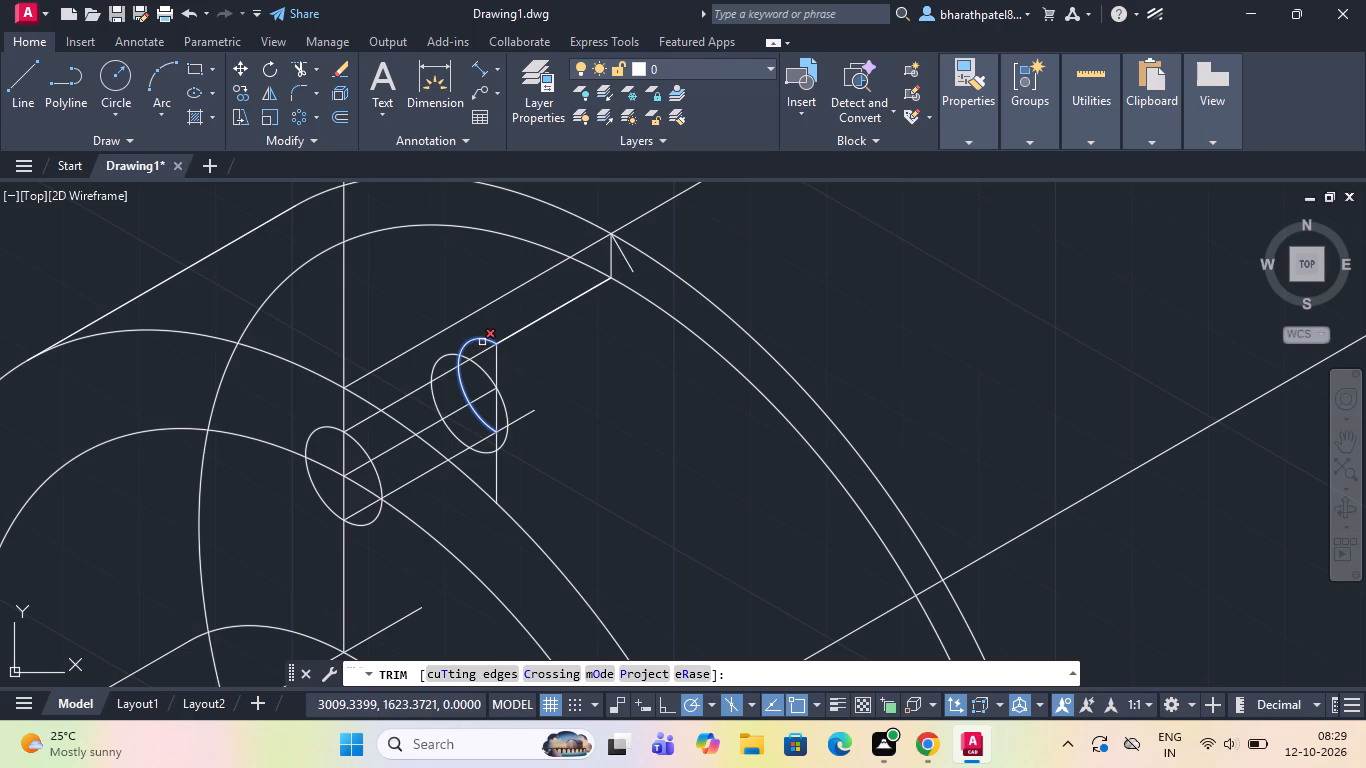
pyautogui.click(482, 339)
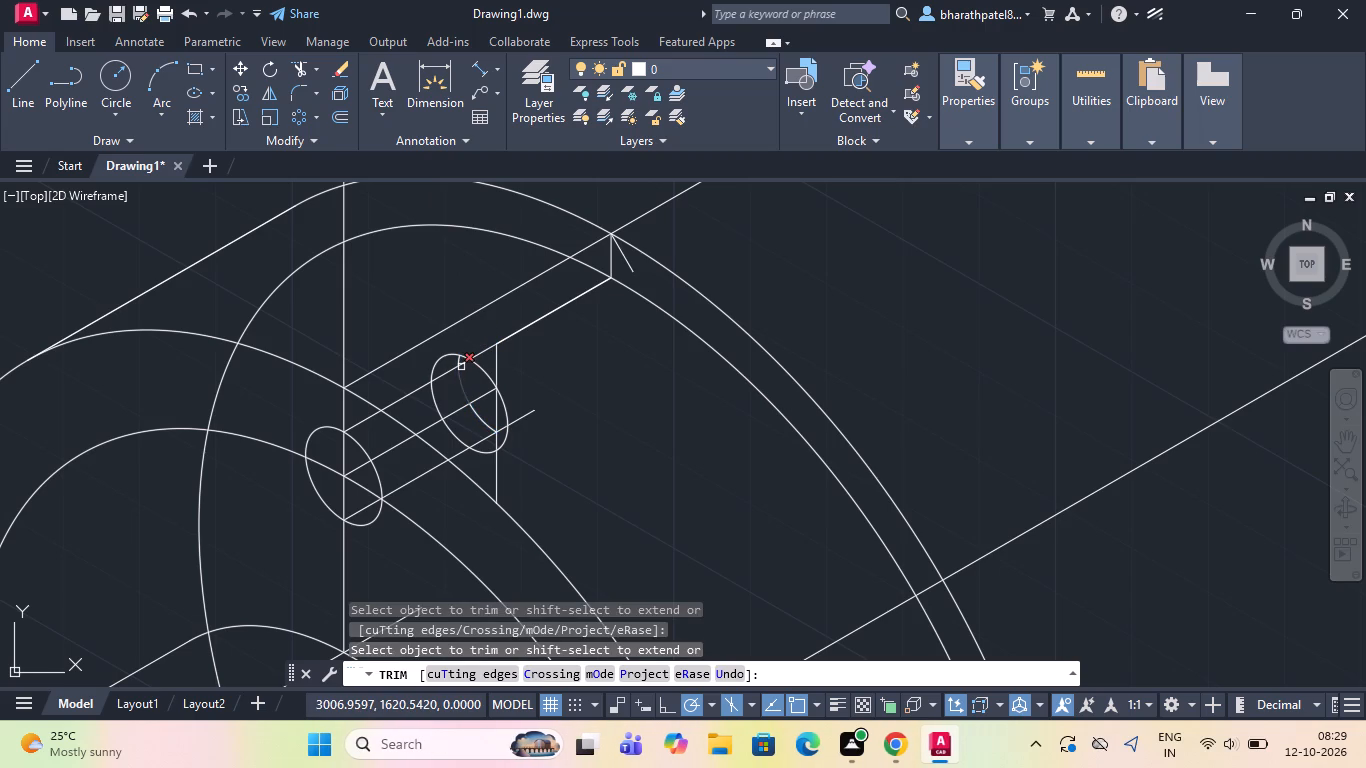
pyautogui.scroll(3, 457, 366)
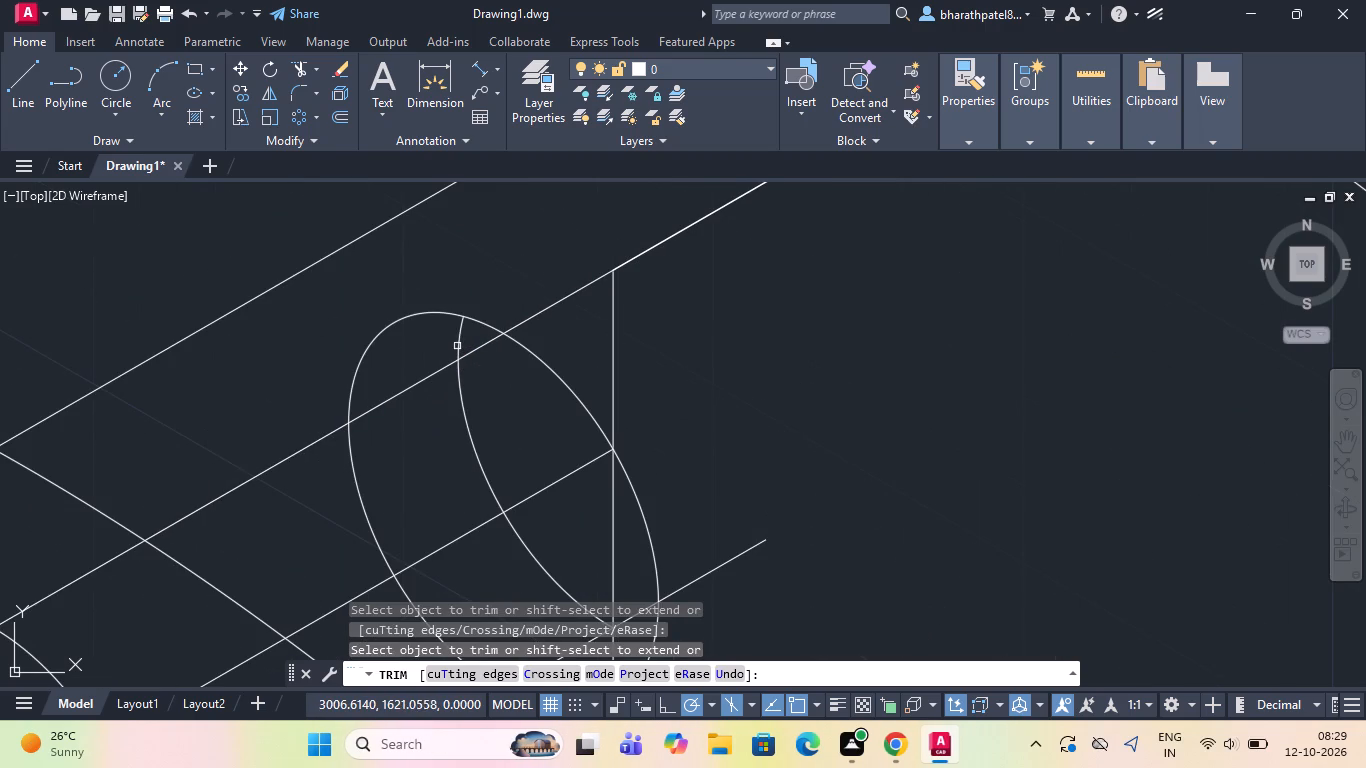
pyautogui.click(463, 335)
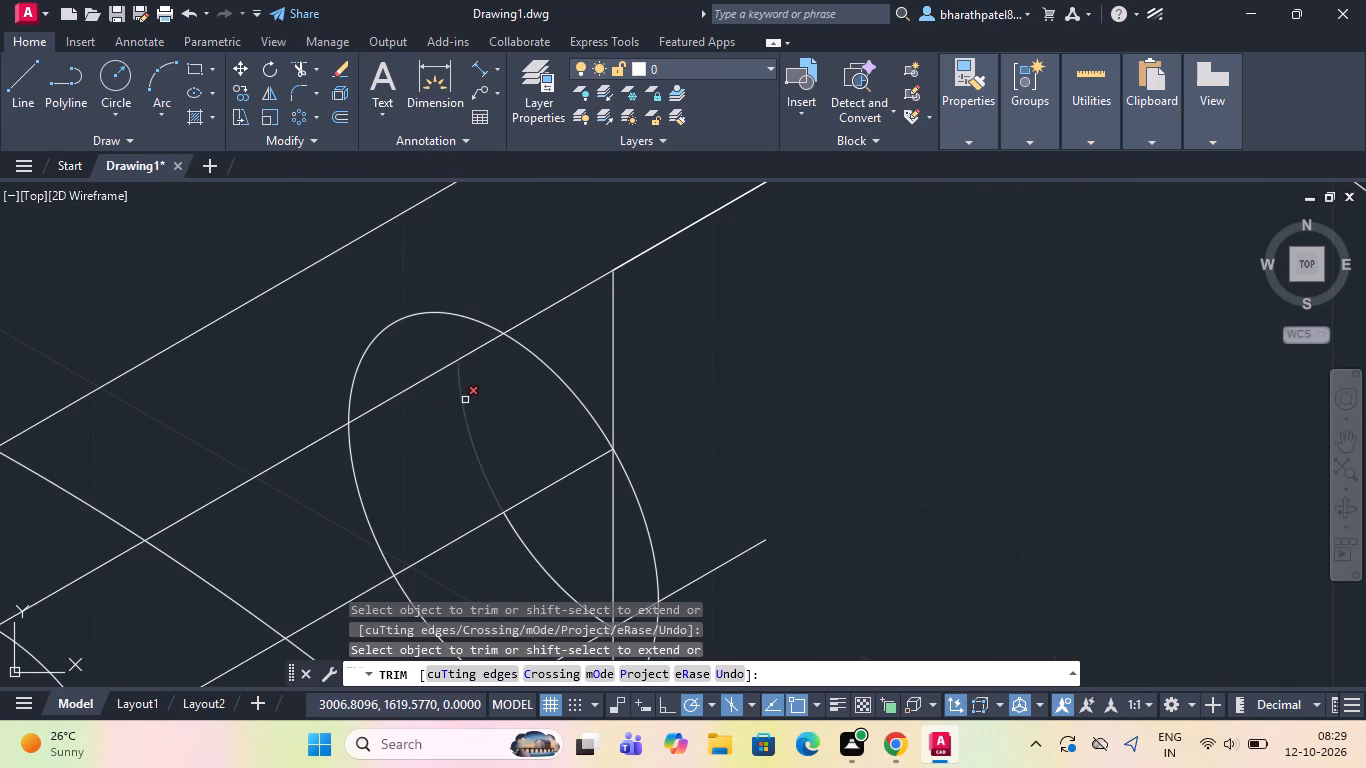
pyautogui.click(465, 400)
pyautogui.scroll(-2, 467, 398)
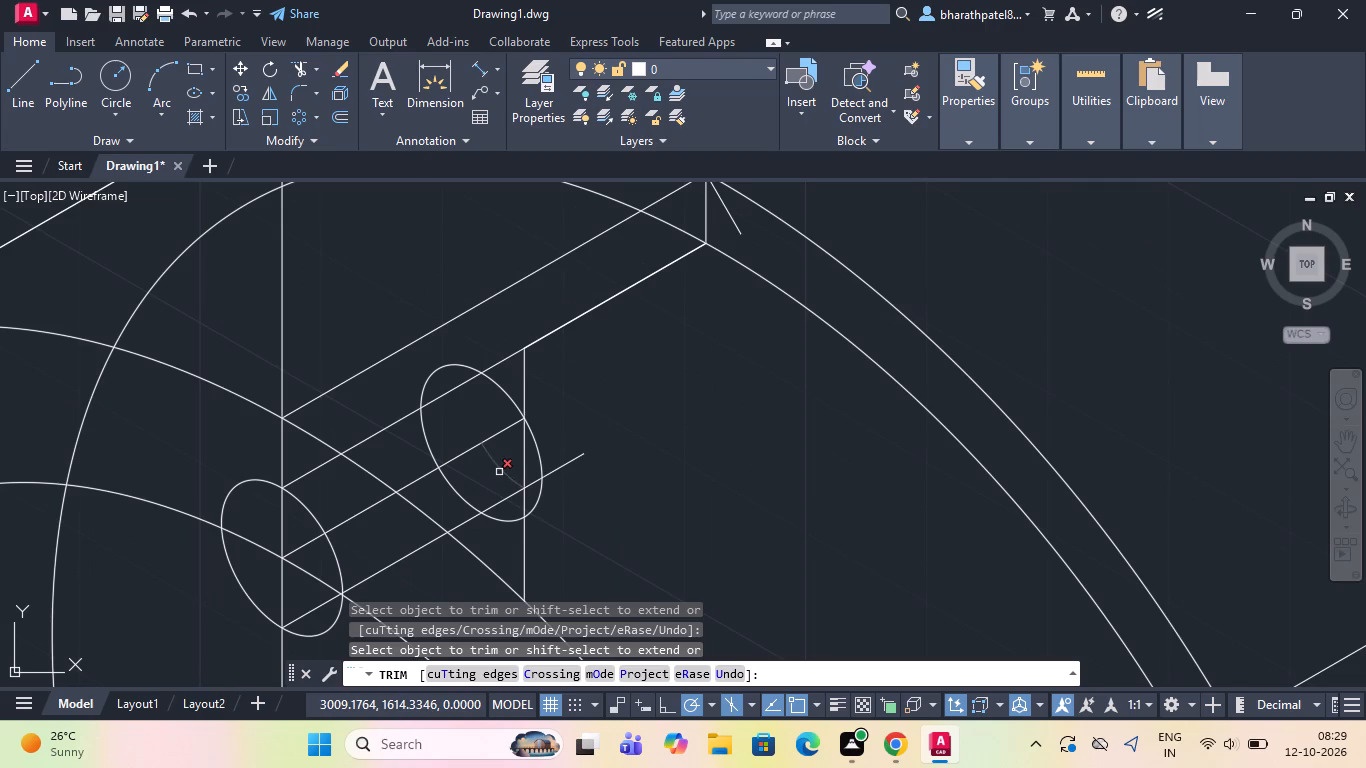
pyautogui.click(499, 472)
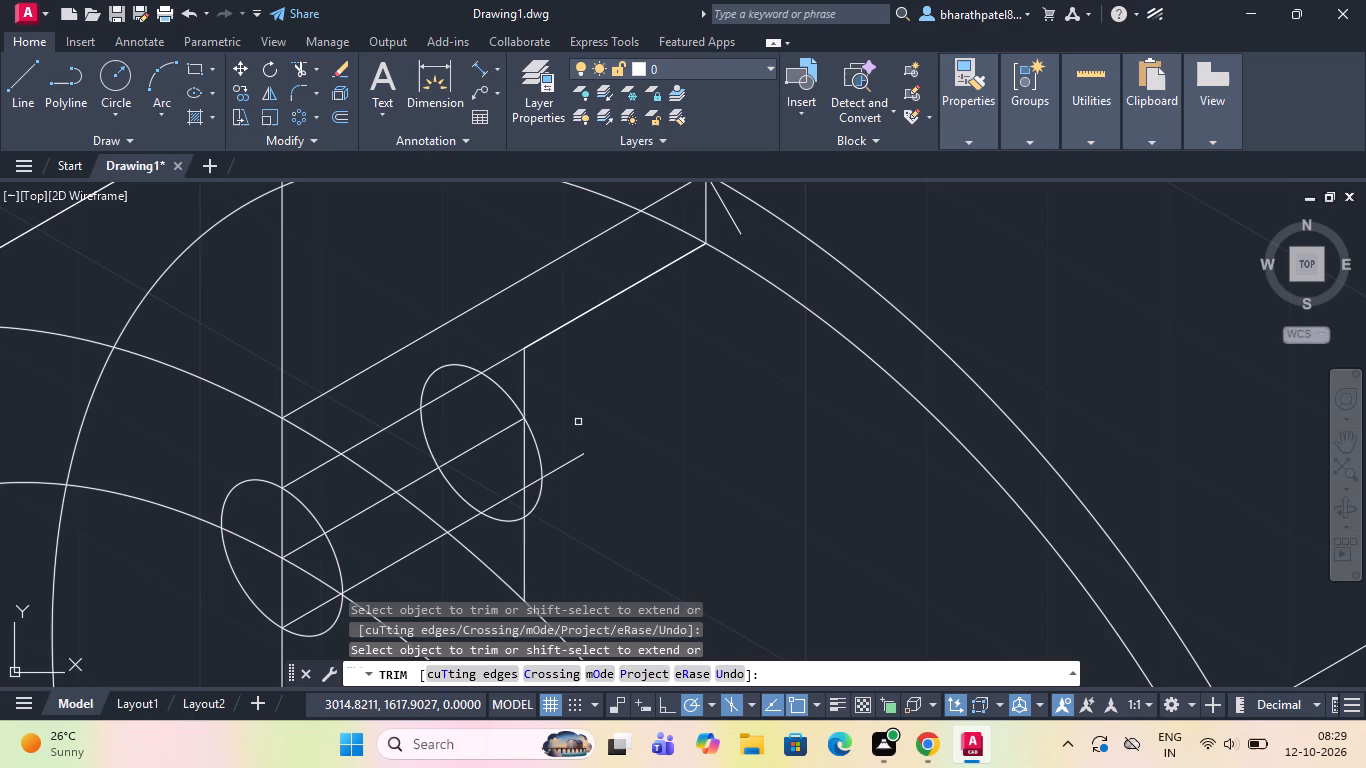
# Trim the new isocircle beyond the inner vertical line and between the hole's upper edge line and centre line.
pyautogui.click(538, 460)
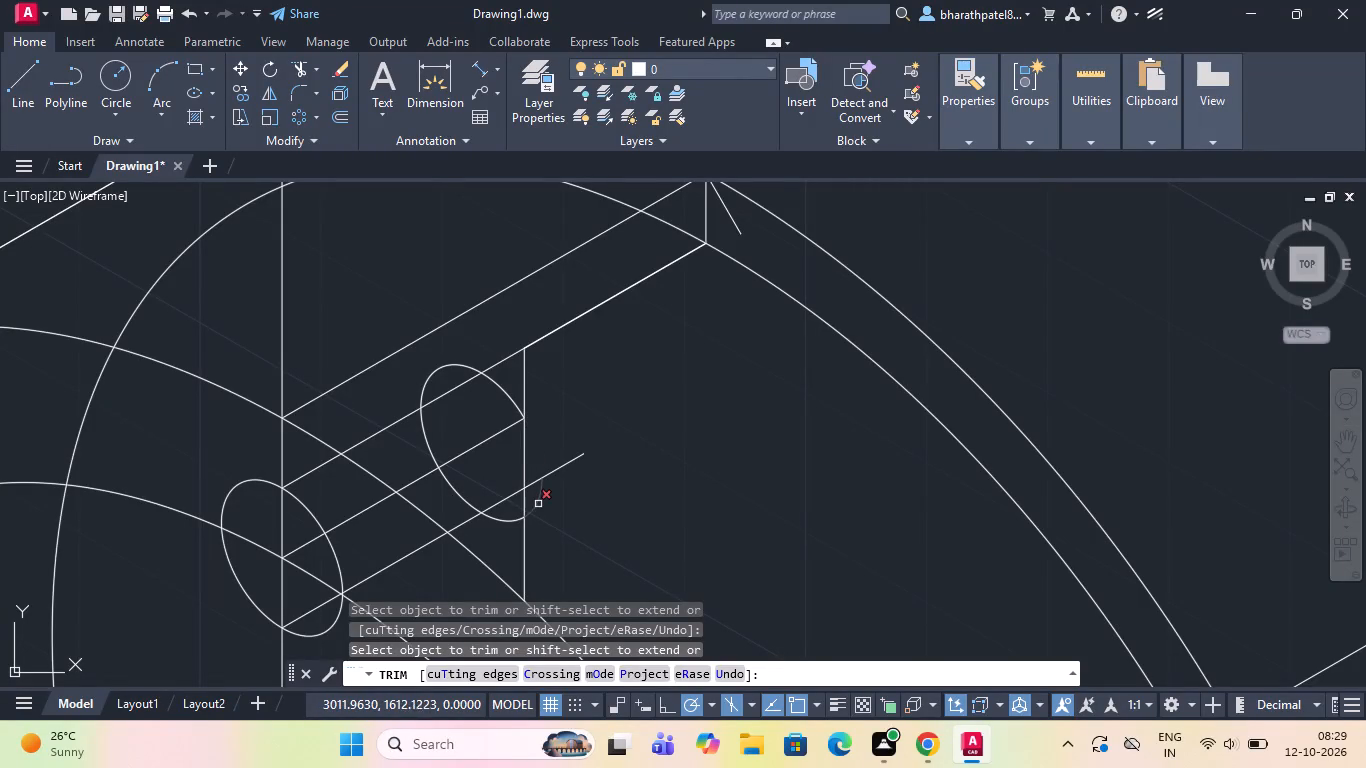
pyautogui.click(538, 505)
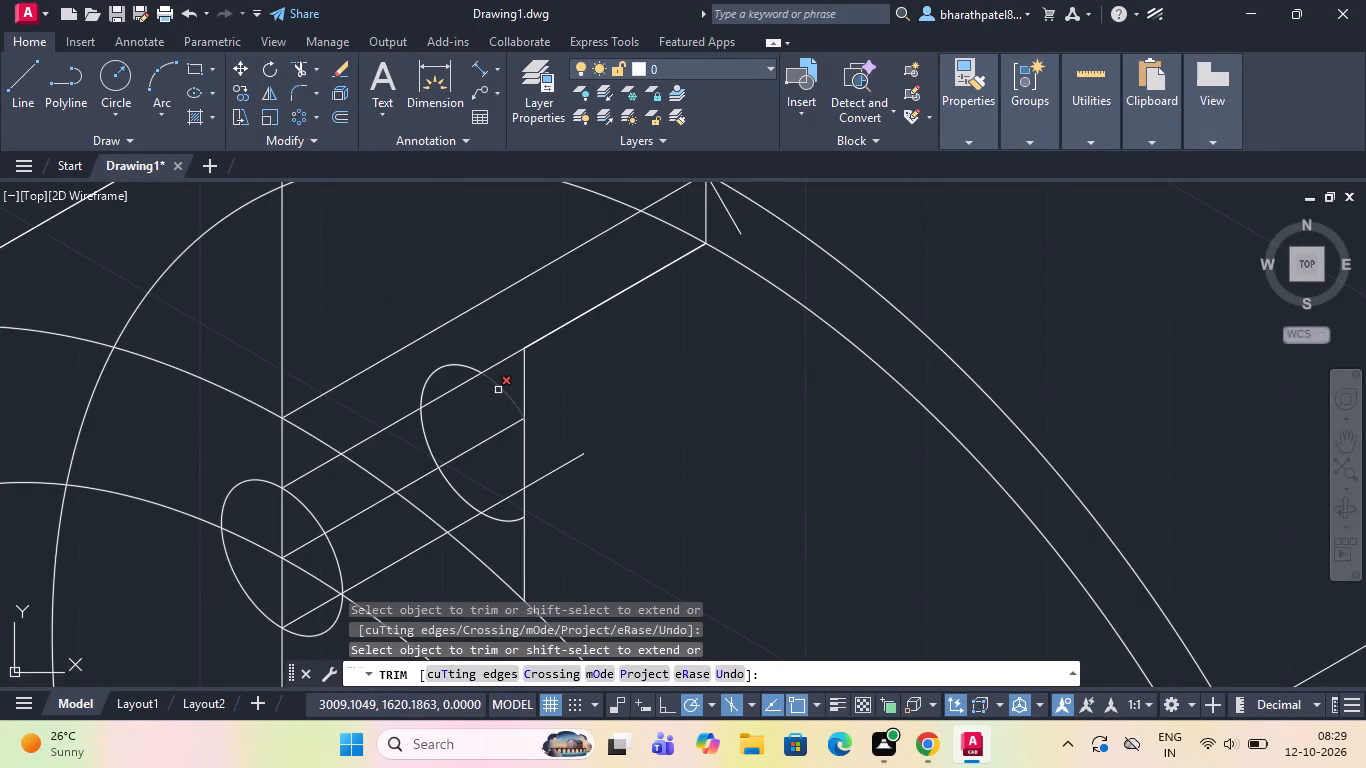
pyautogui.click(498, 390)
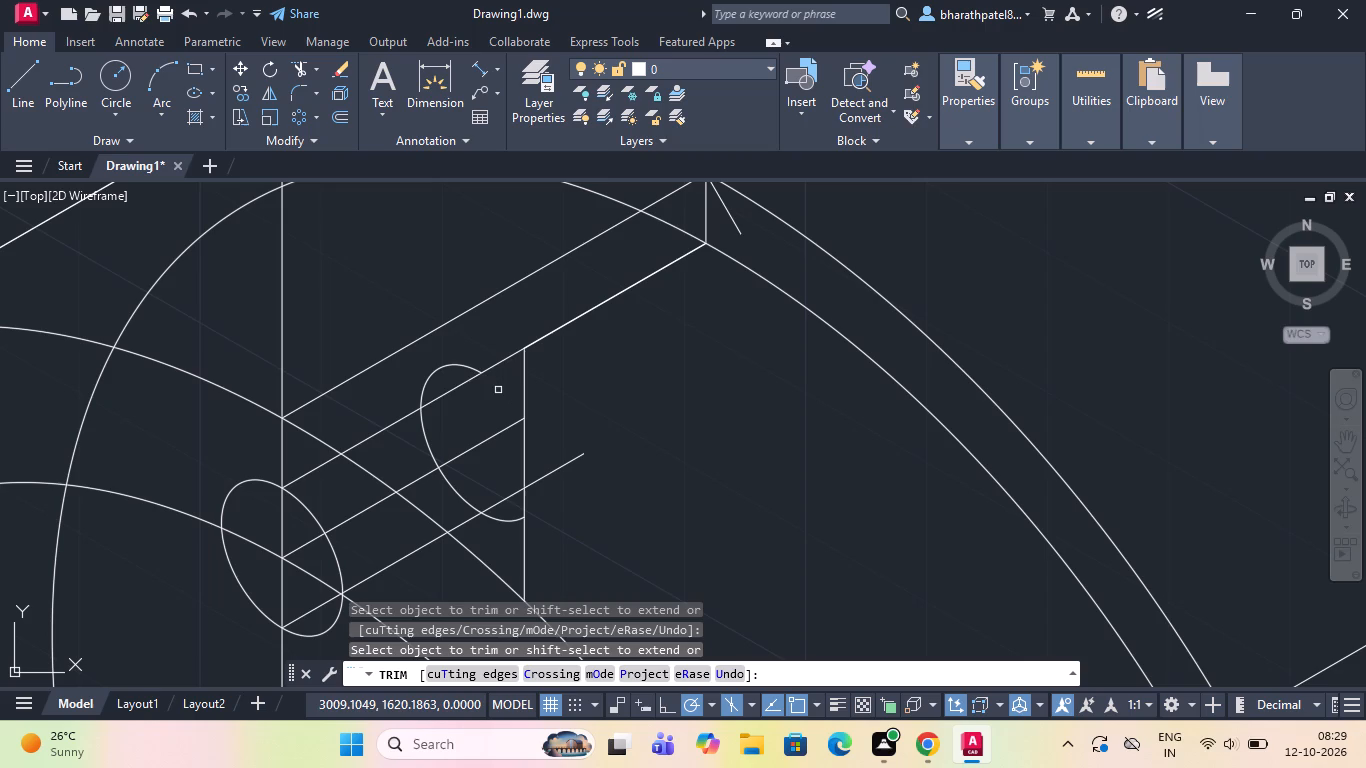
# Trim the remaining part of the new rear isocircle above the hole's upper edge line.
pyautogui.click(433, 377)
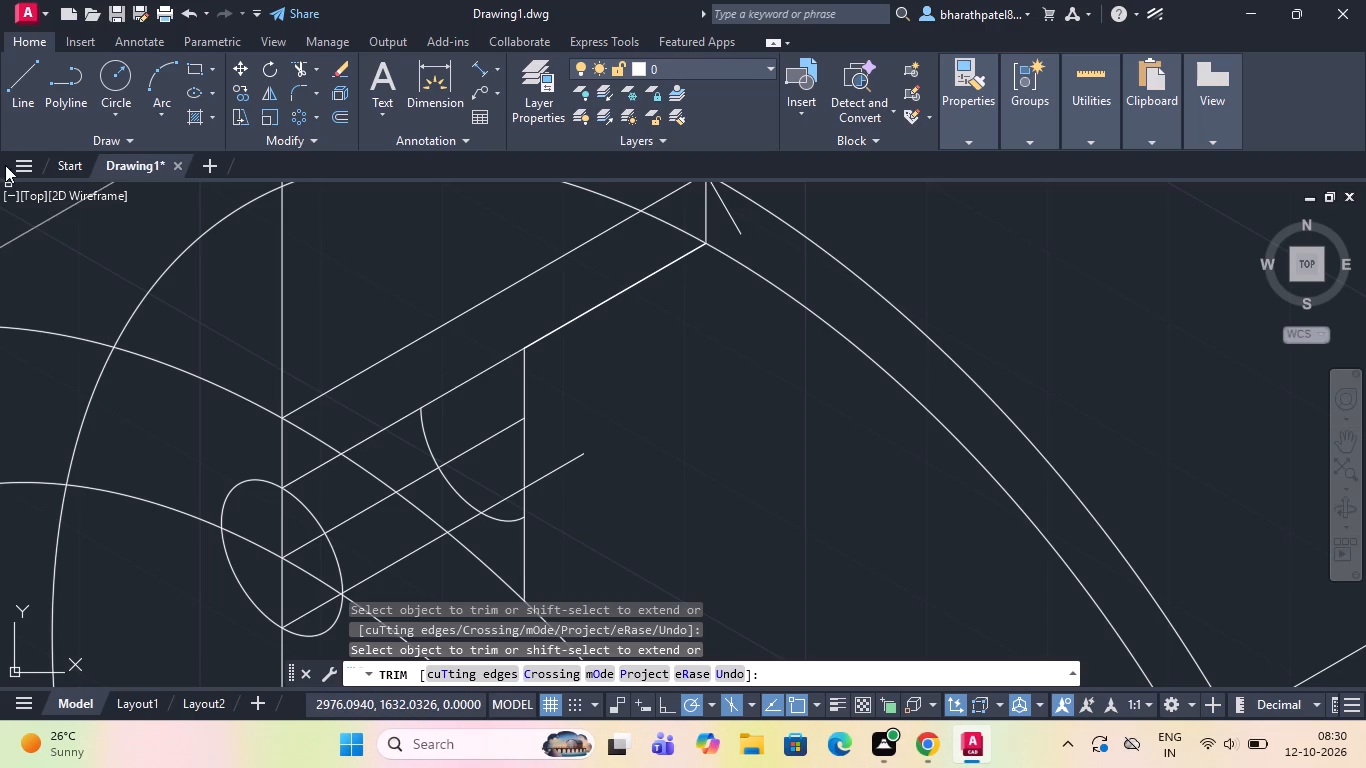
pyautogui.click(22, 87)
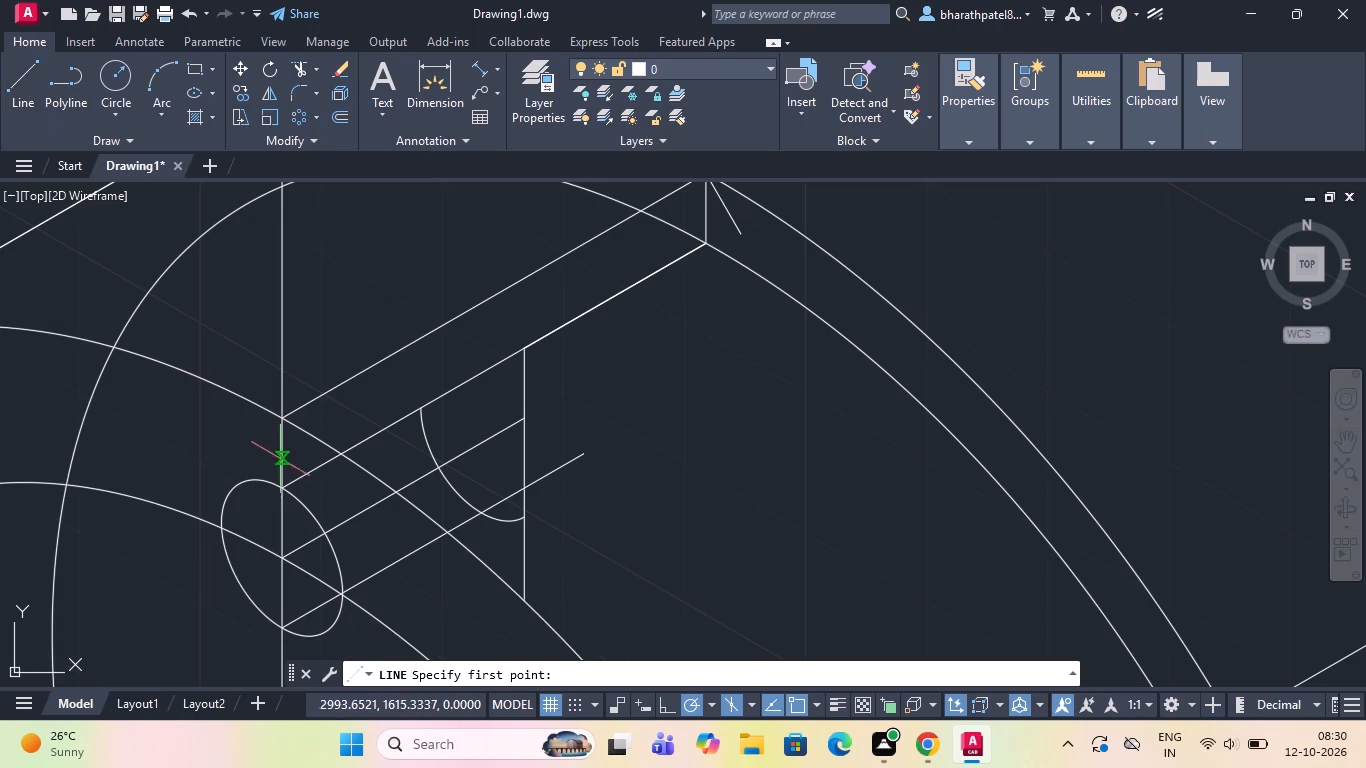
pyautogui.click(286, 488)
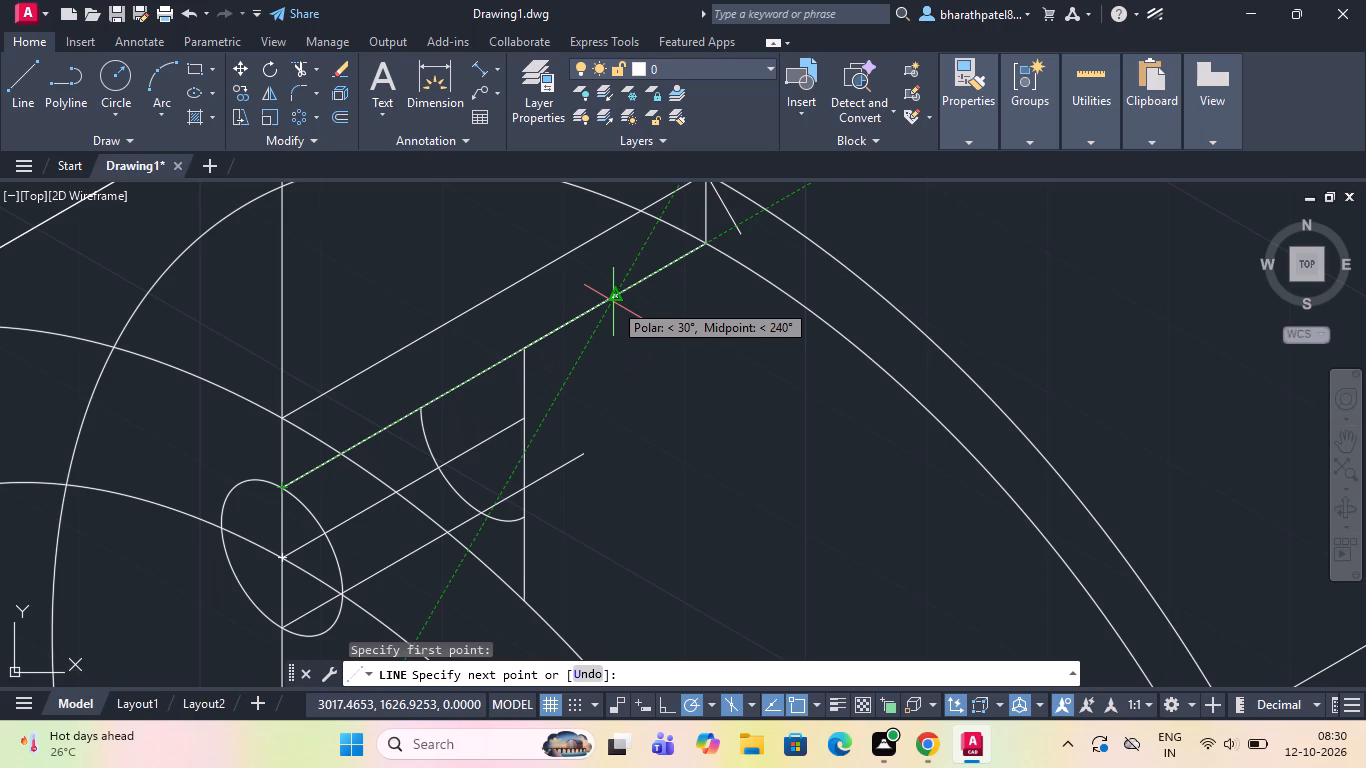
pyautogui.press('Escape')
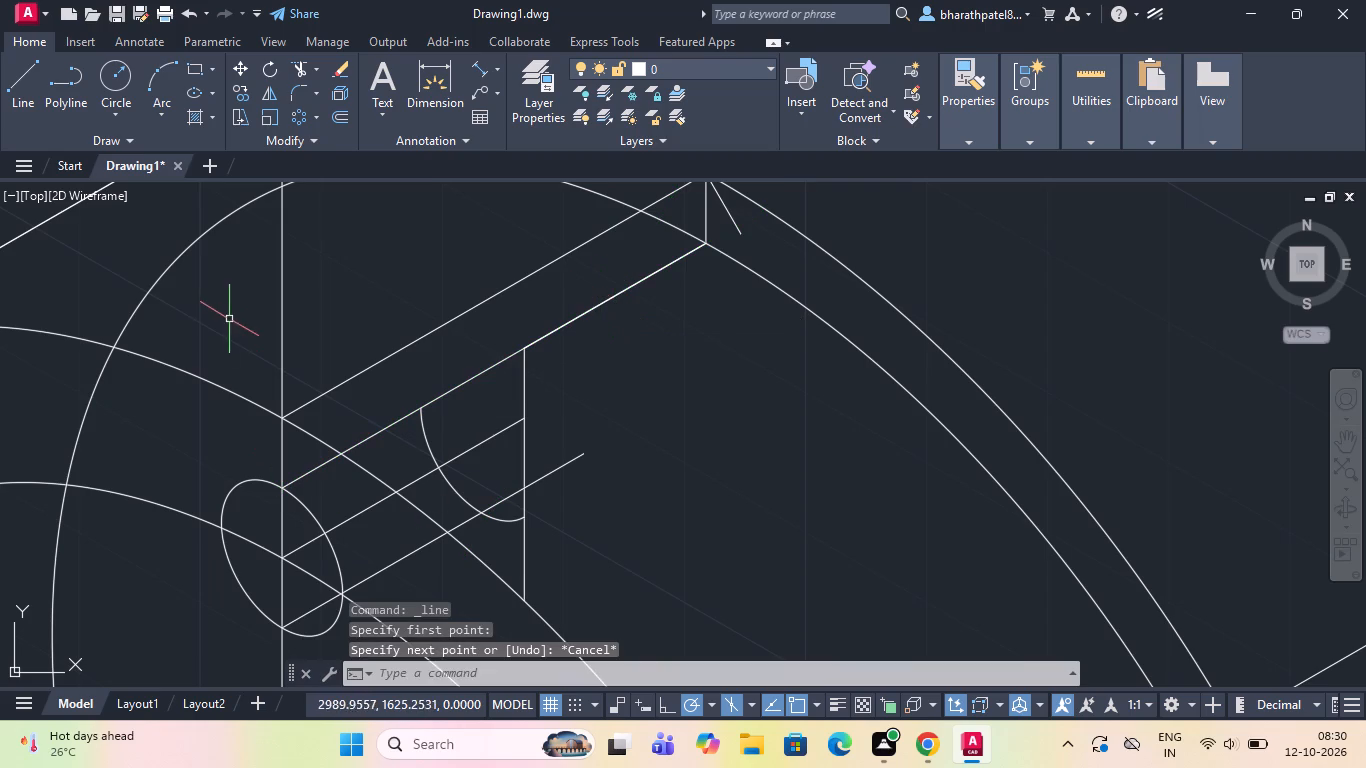
# Draw a 30° line from the lower outer edge of the front hole isocircle to beyond the inner vertical line, touching the rear arc.
pyautogui.click(15, 92)
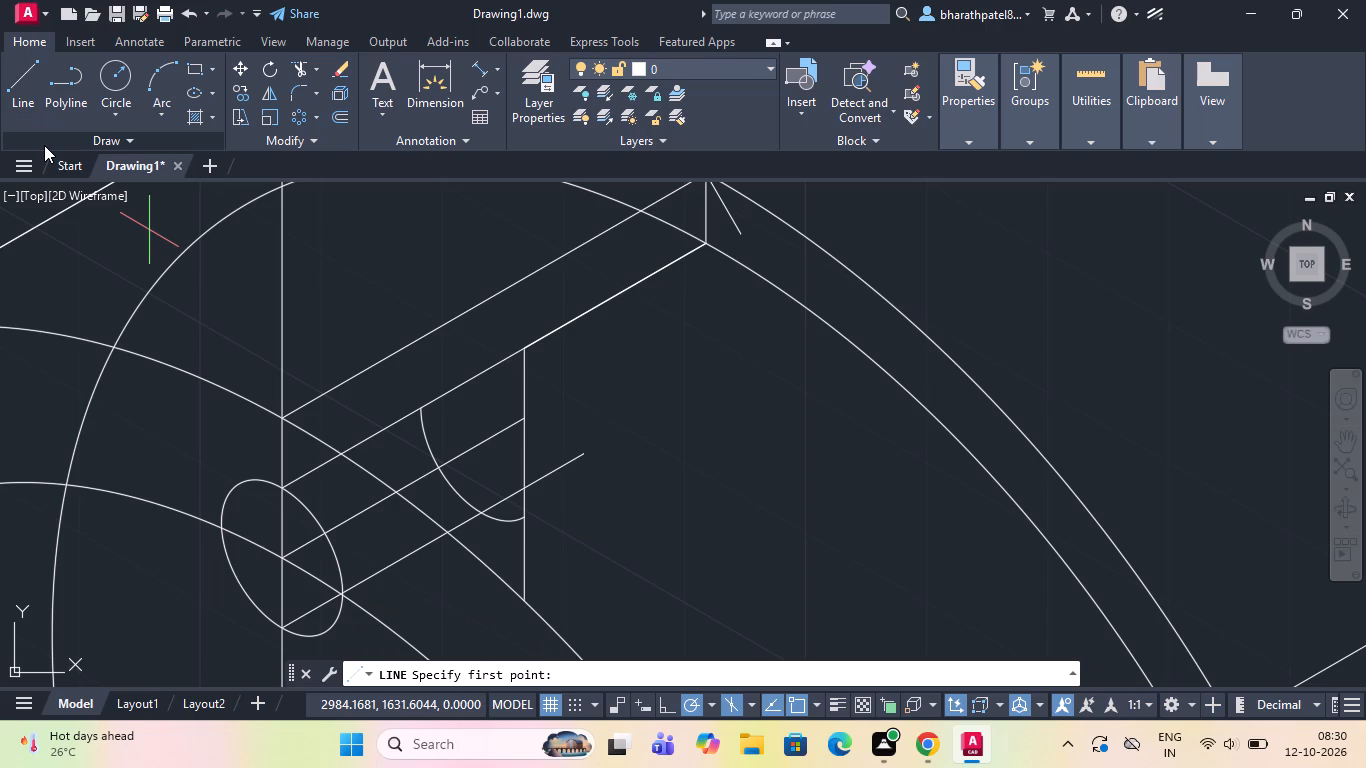
pyautogui.scroll(-2, 191, 381)
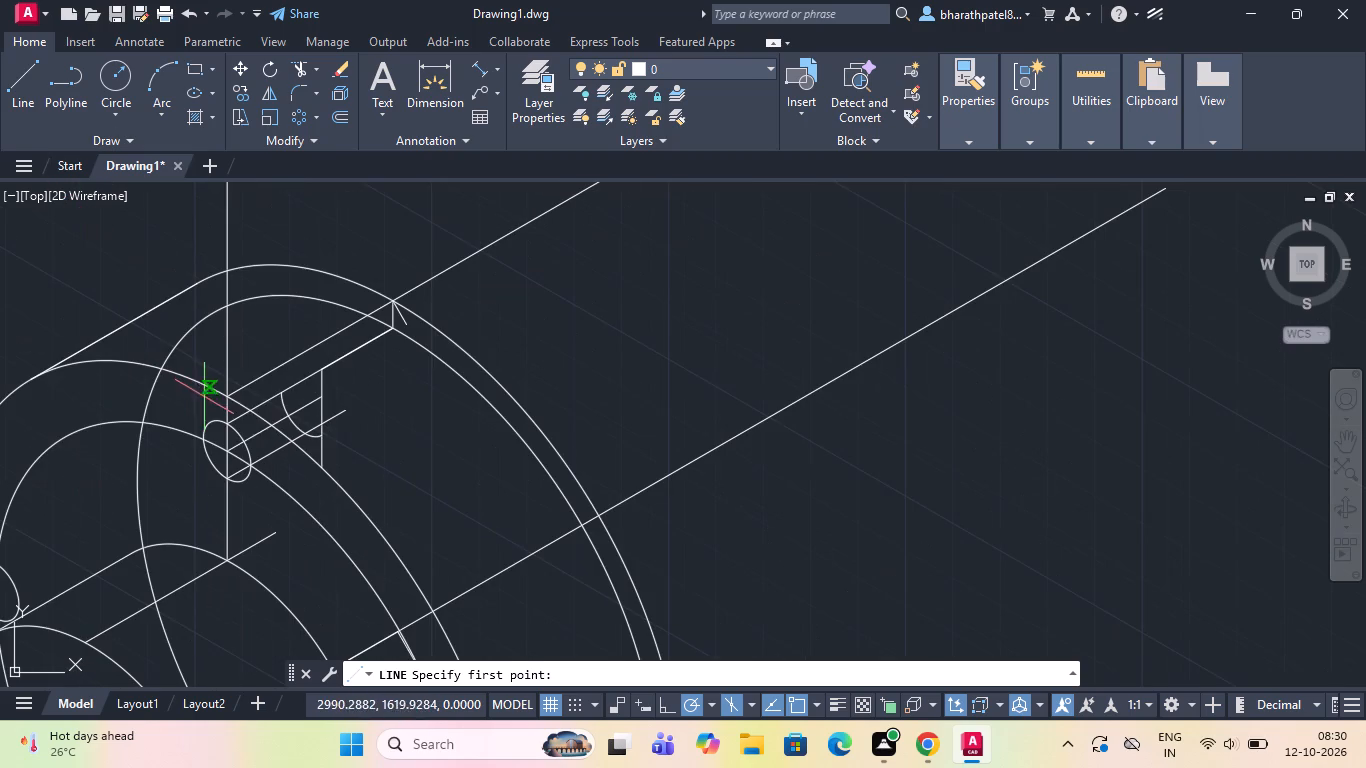
pyautogui.scroll(-1, 367, 413)
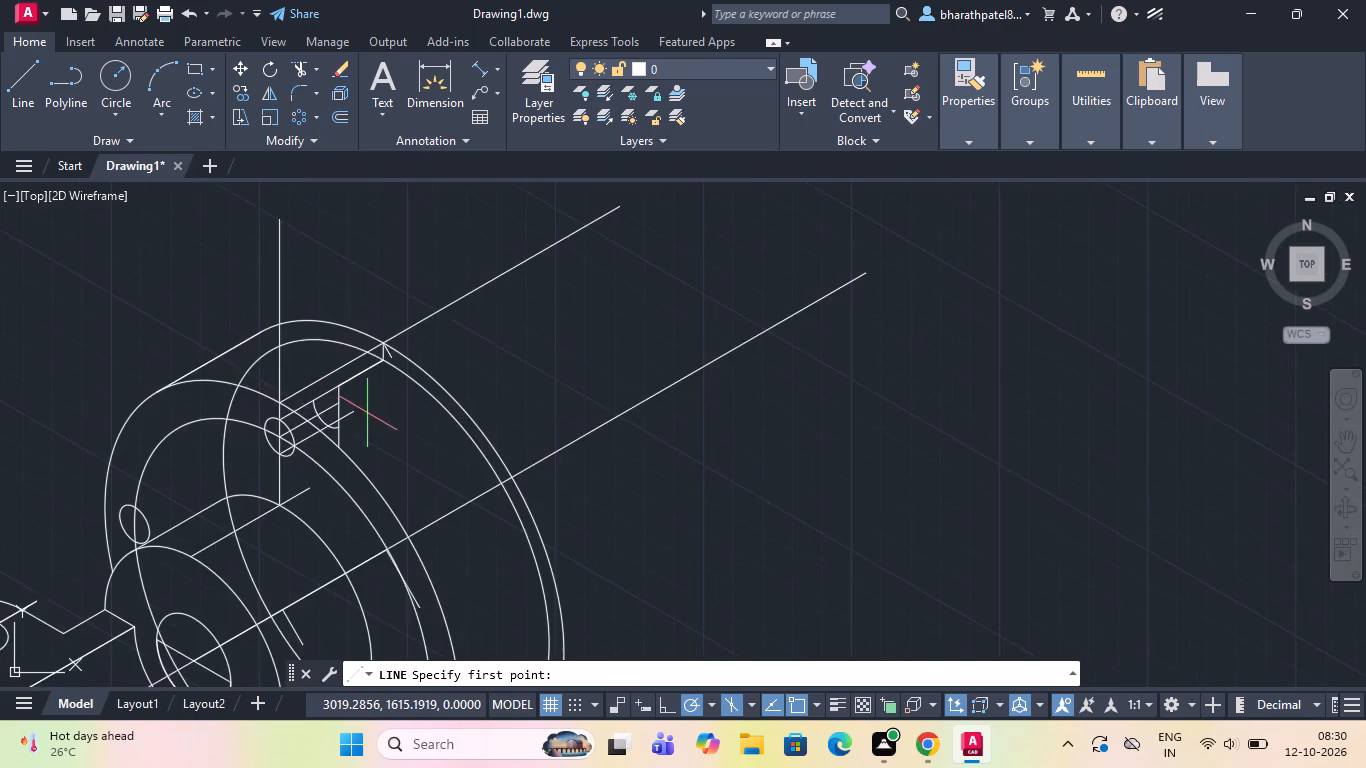
pyautogui.scroll(-1, 367, 413)
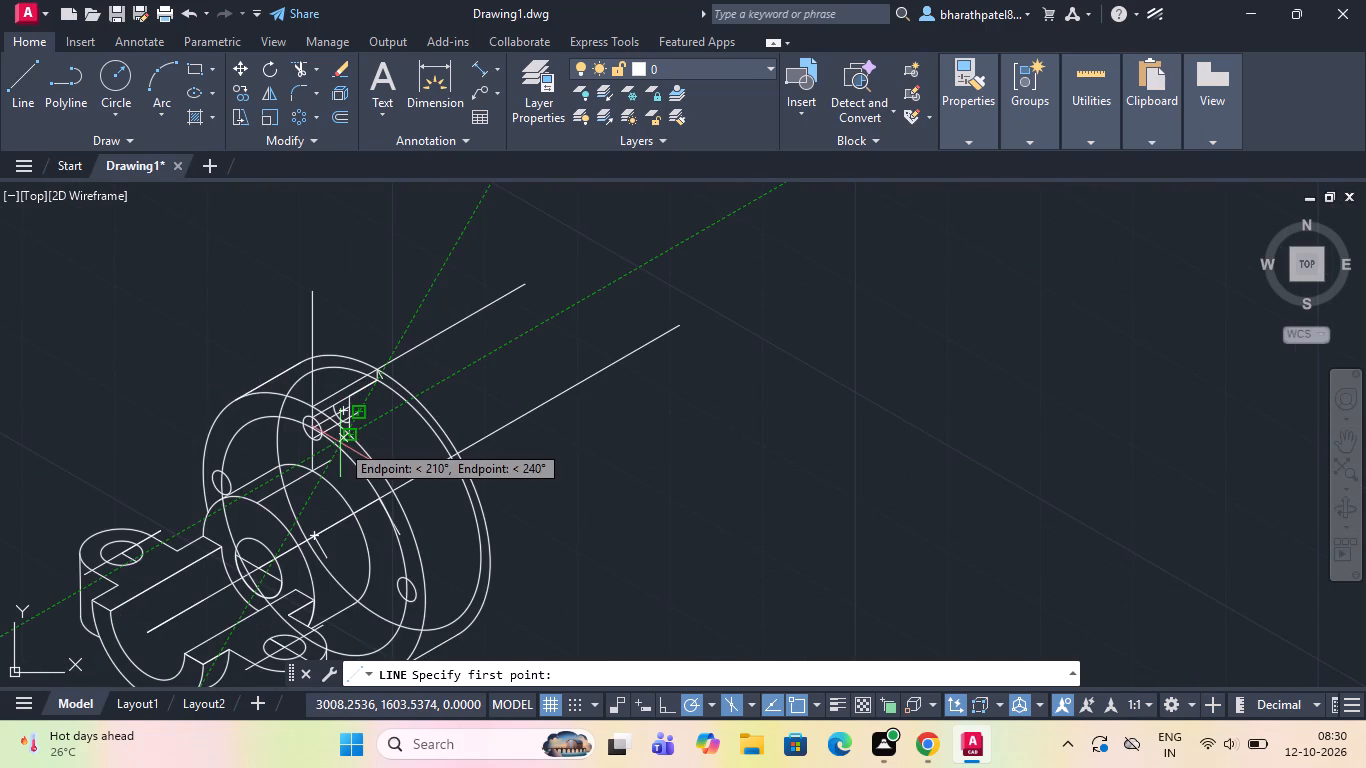
pyautogui.scroll(1, 302, 441)
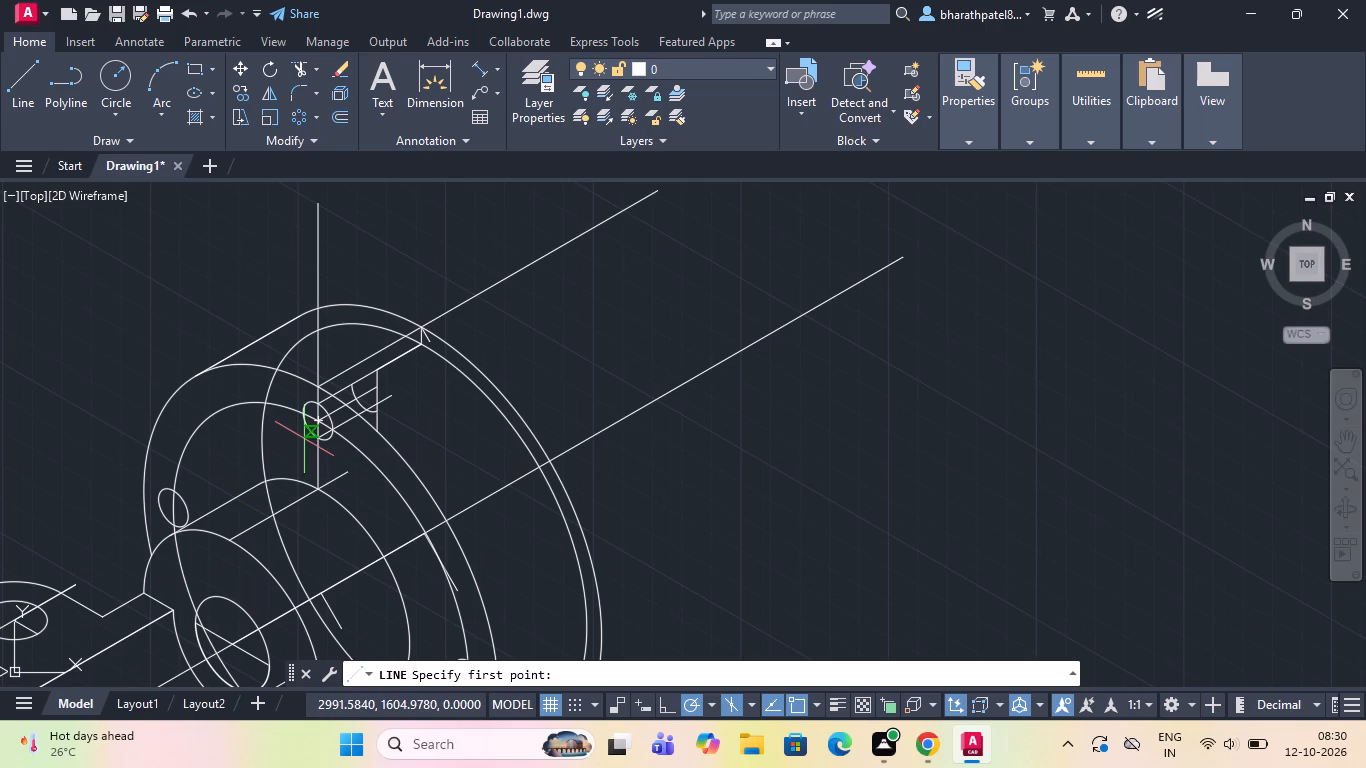
pyautogui.scroll(3, 321, 428)
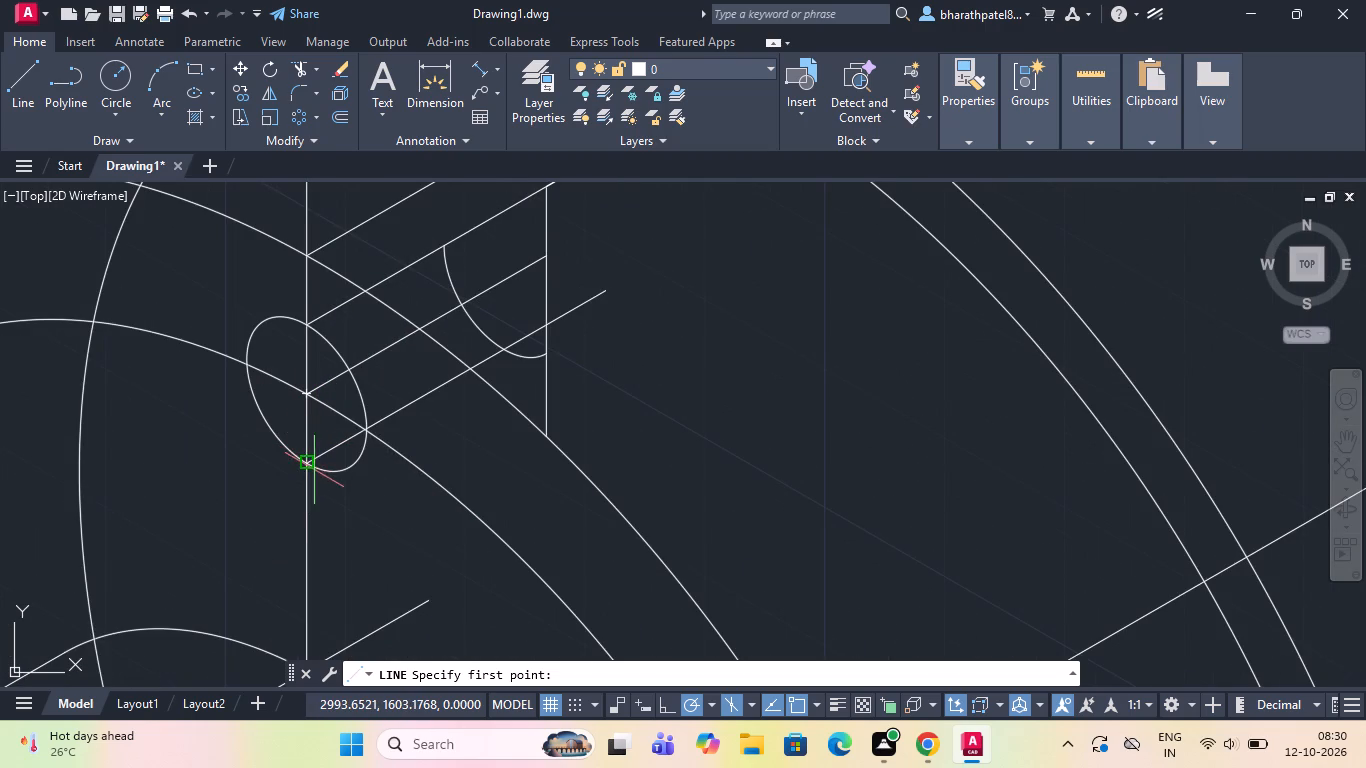
pyautogui.click(354, 464)
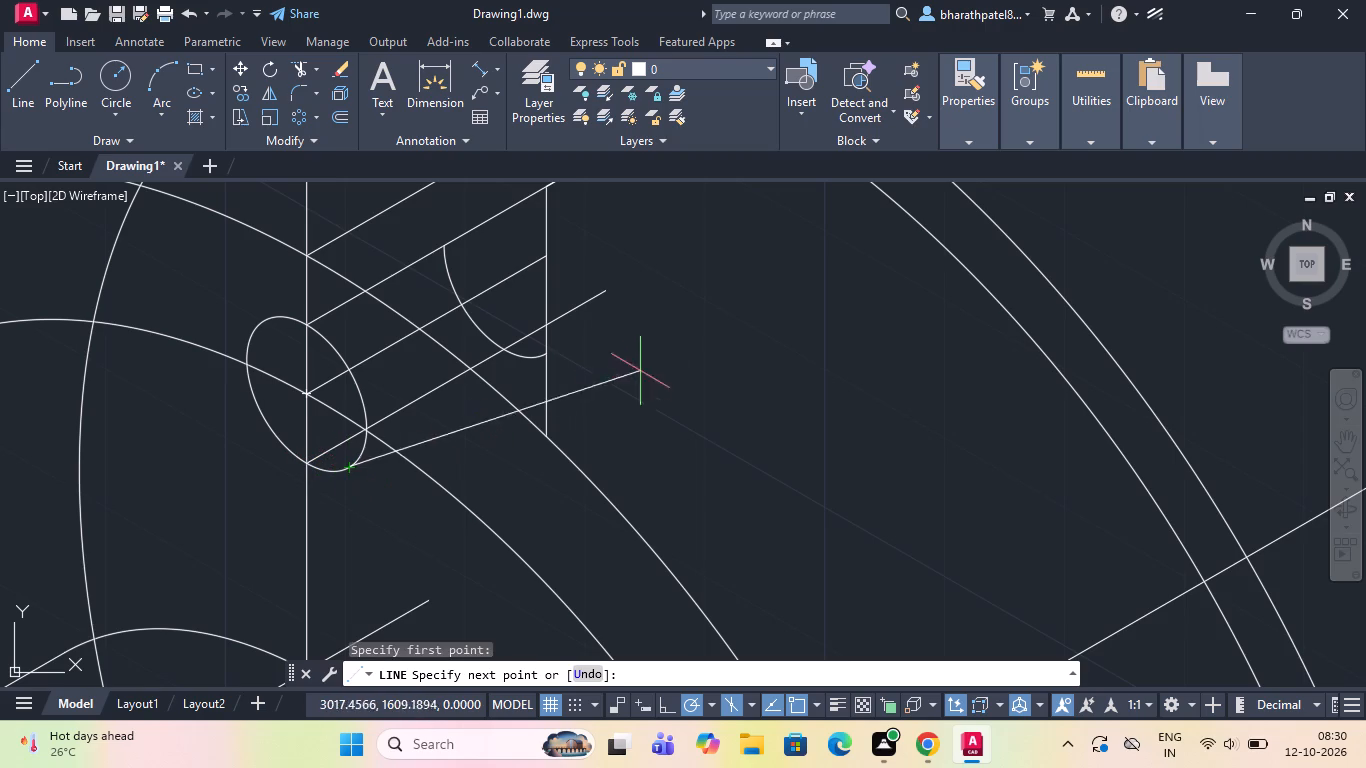
pyautogui.click(650, 295)
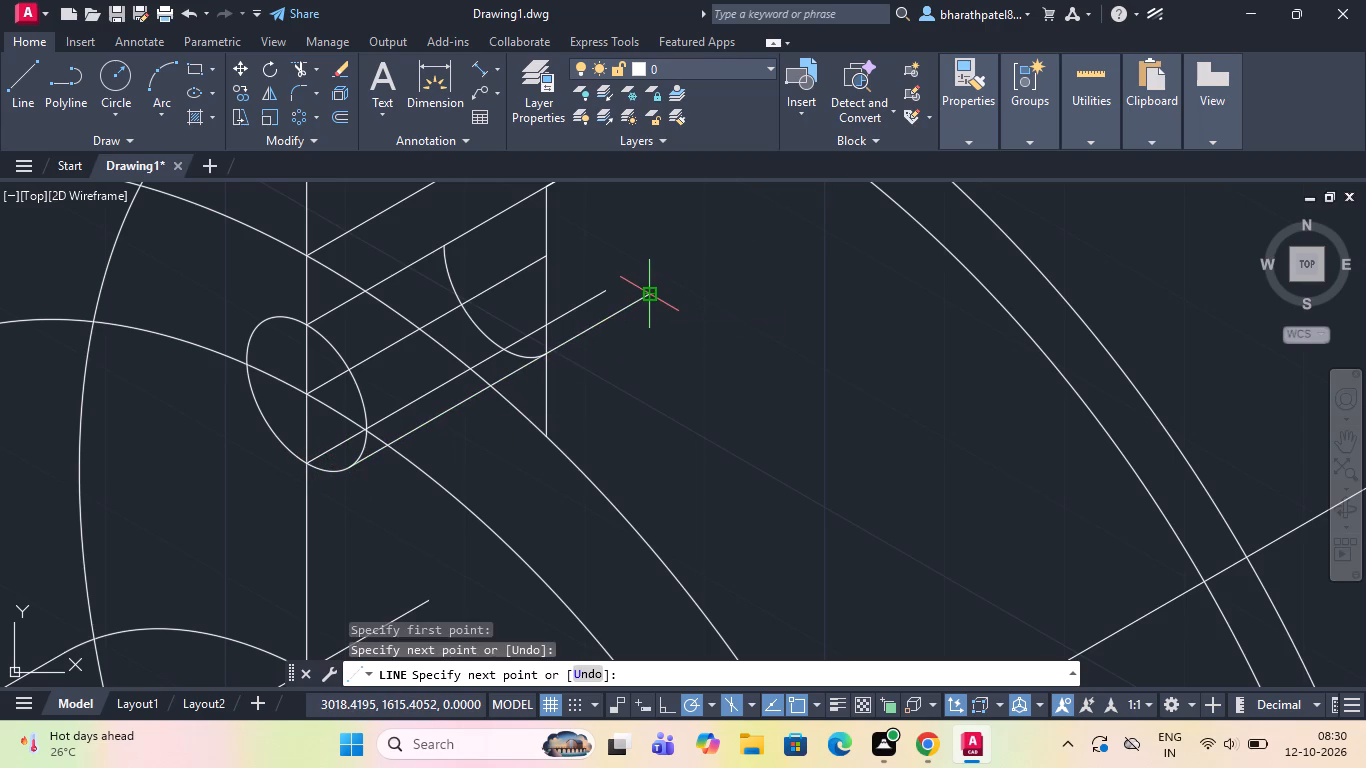
pyautogui.press('Escape')
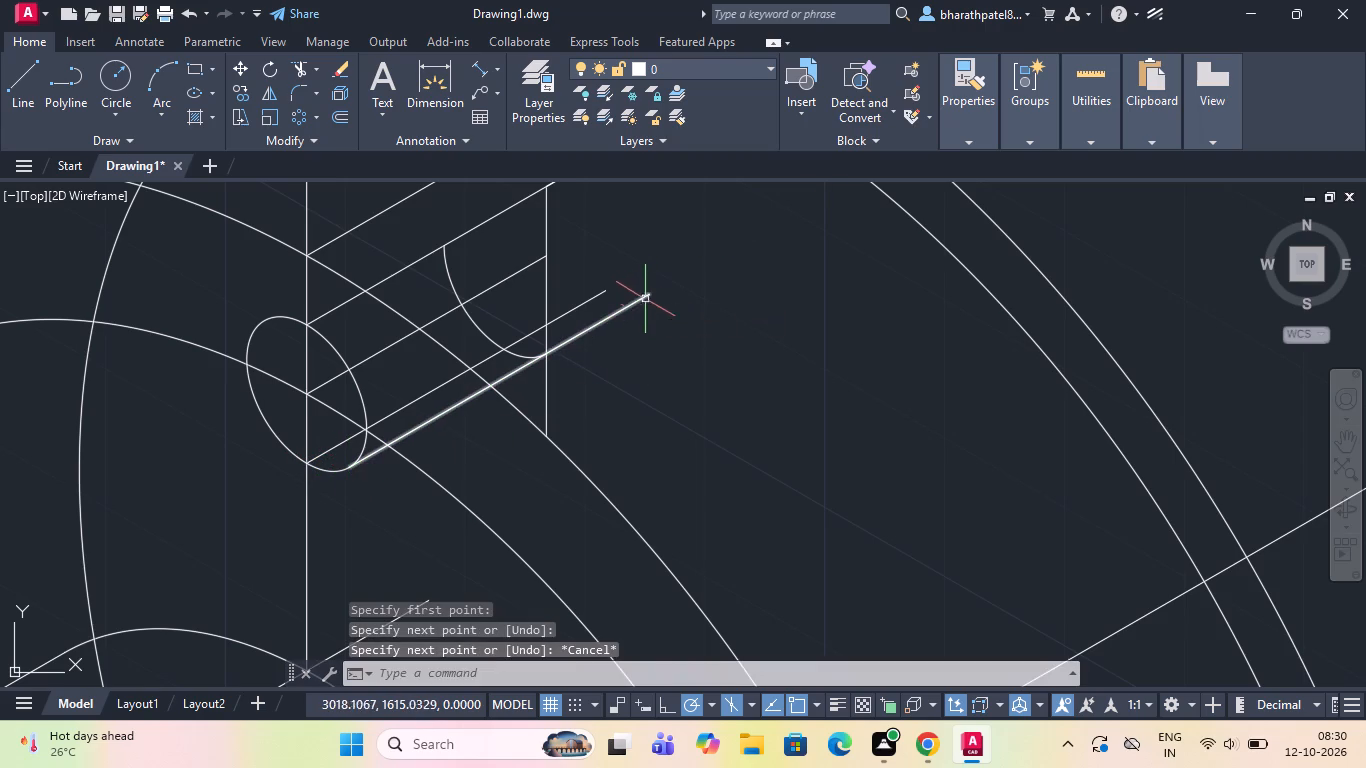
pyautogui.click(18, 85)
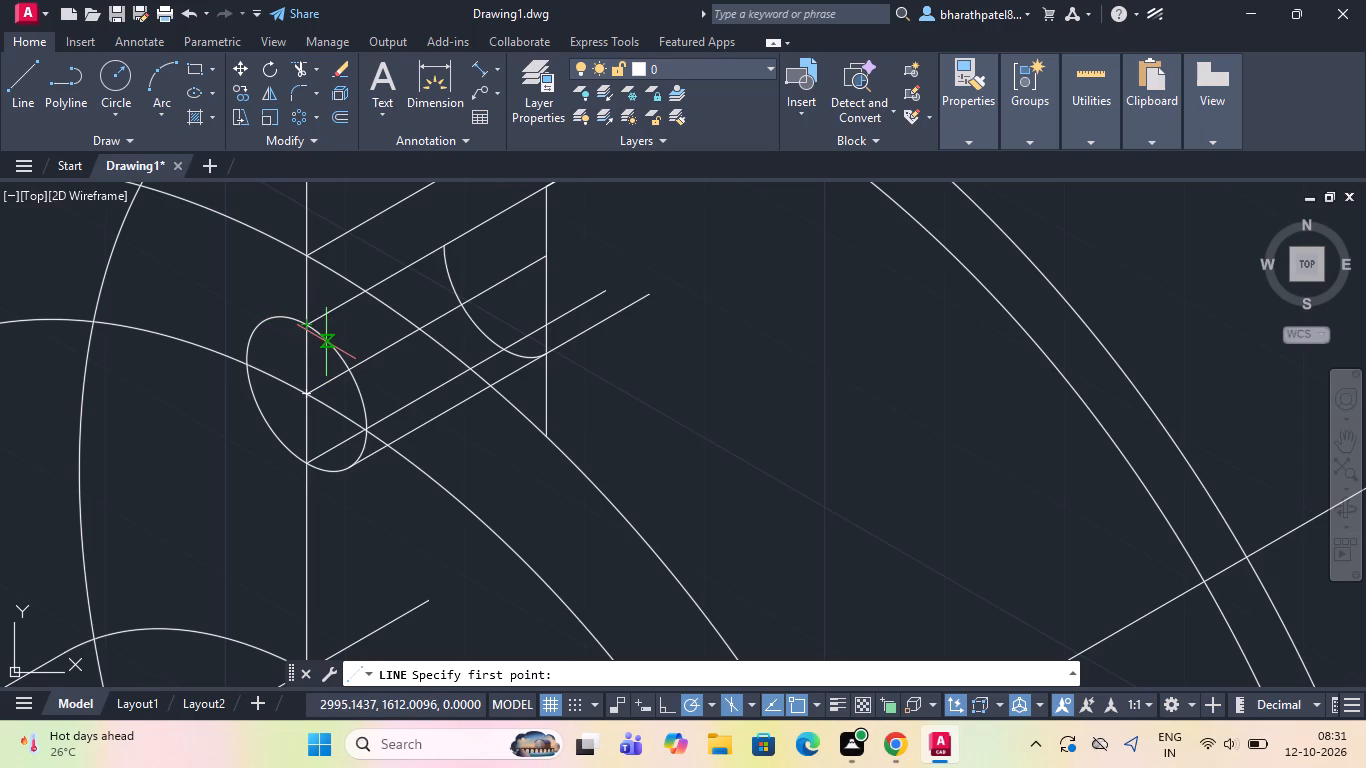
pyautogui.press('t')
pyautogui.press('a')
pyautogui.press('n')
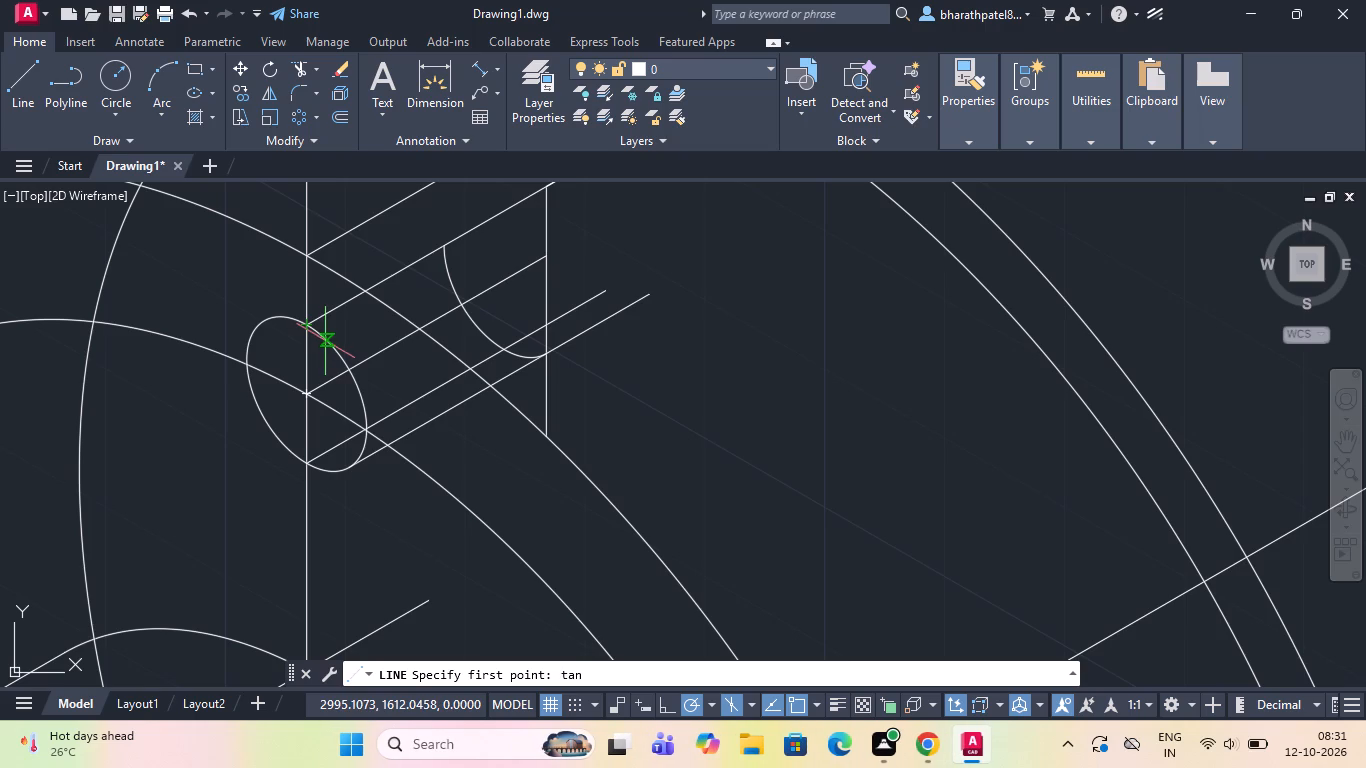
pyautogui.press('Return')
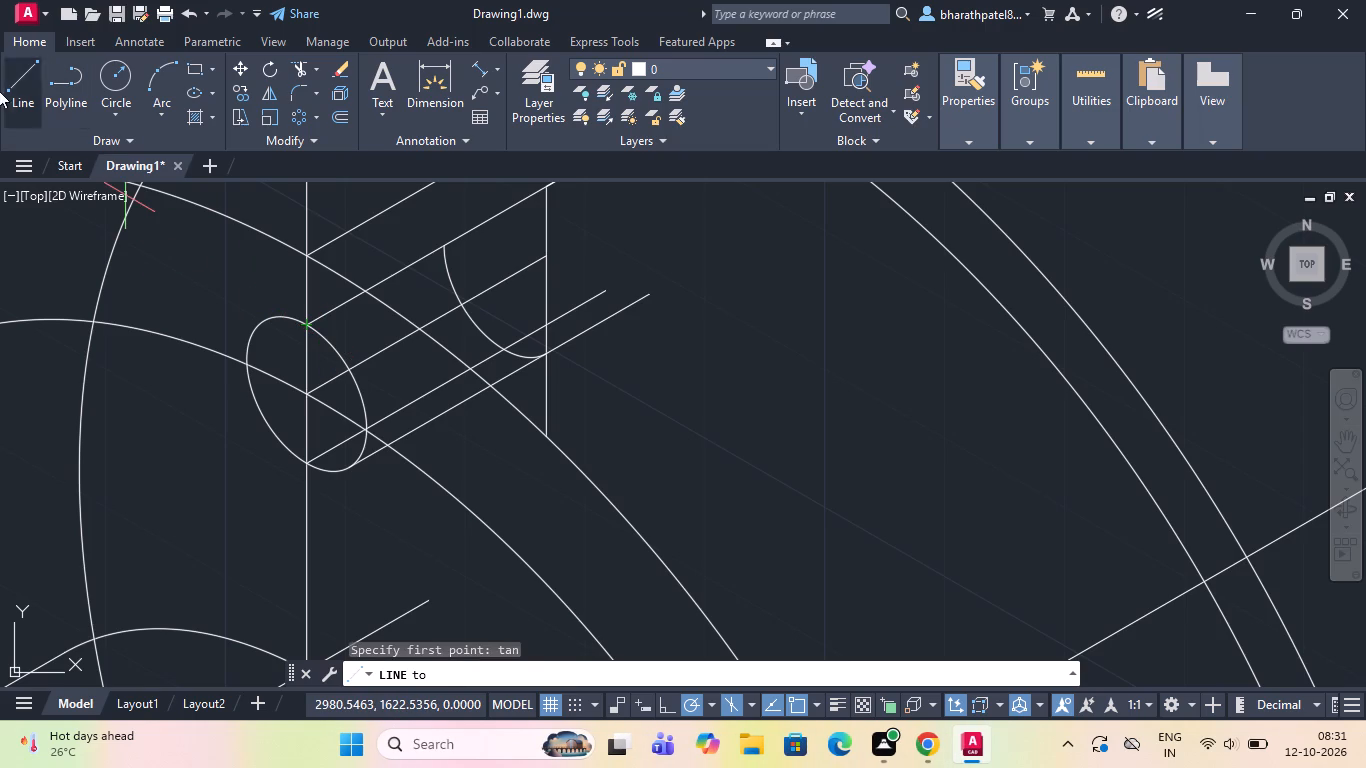
# Draw a 30° line from the upper outer edge of the front hole isocircle to just beyond the inner vertical line.
pyautogui.click(5, 79)
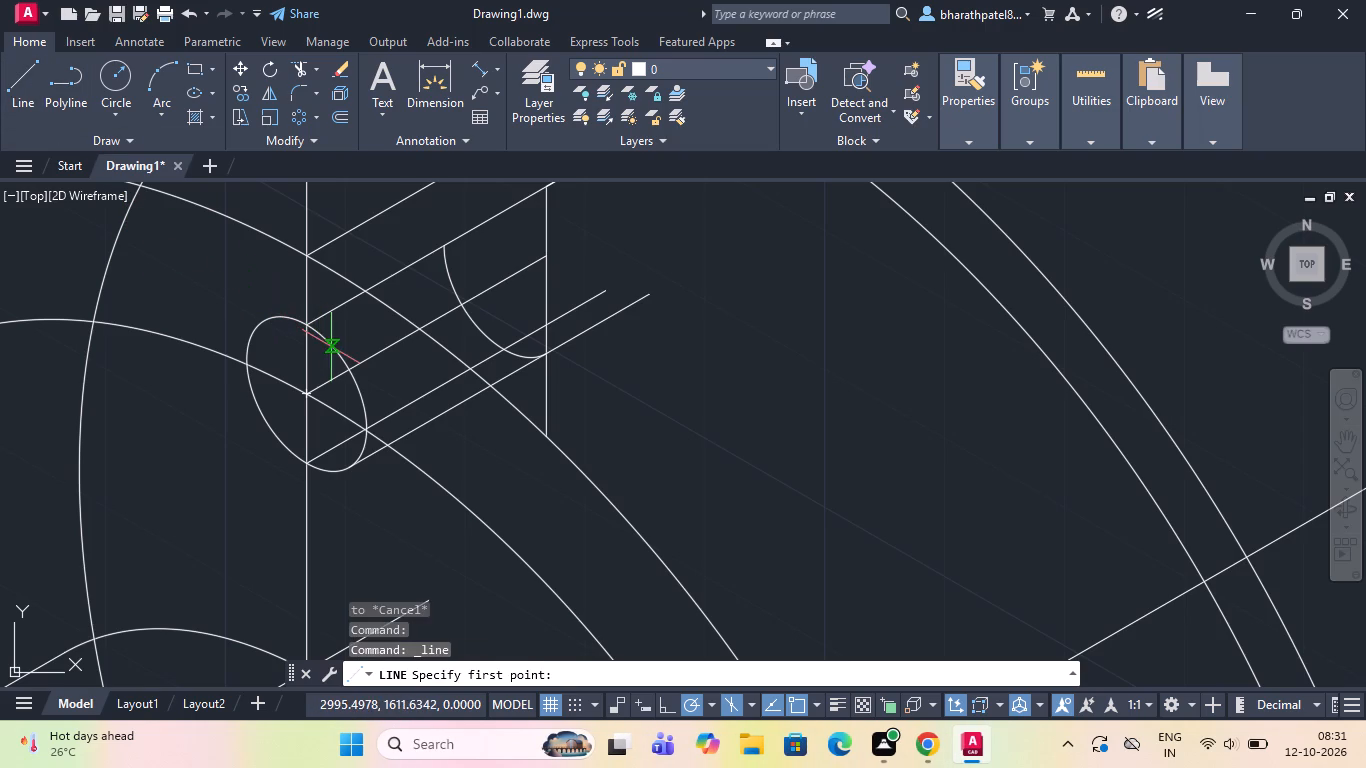
pyautogui.click(328, 335)
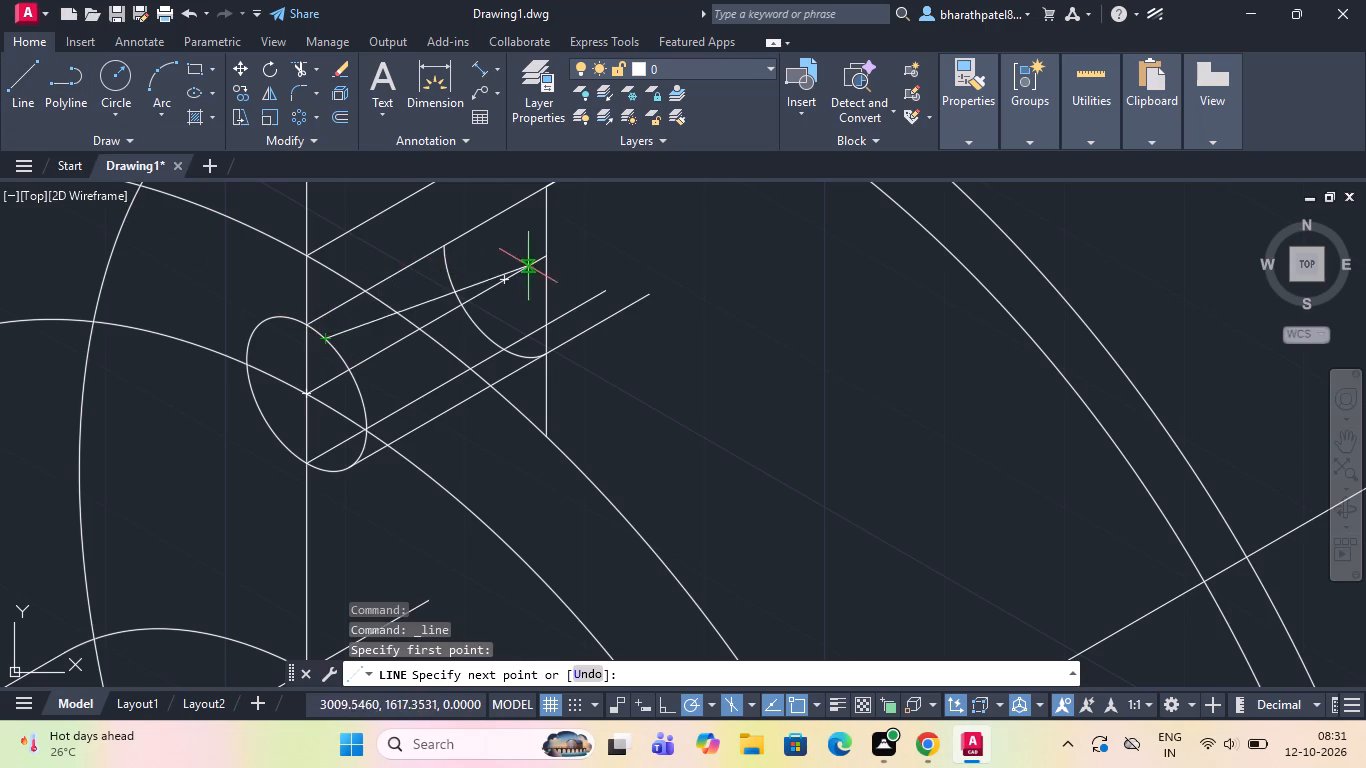
pyautogui.click(584, 197)
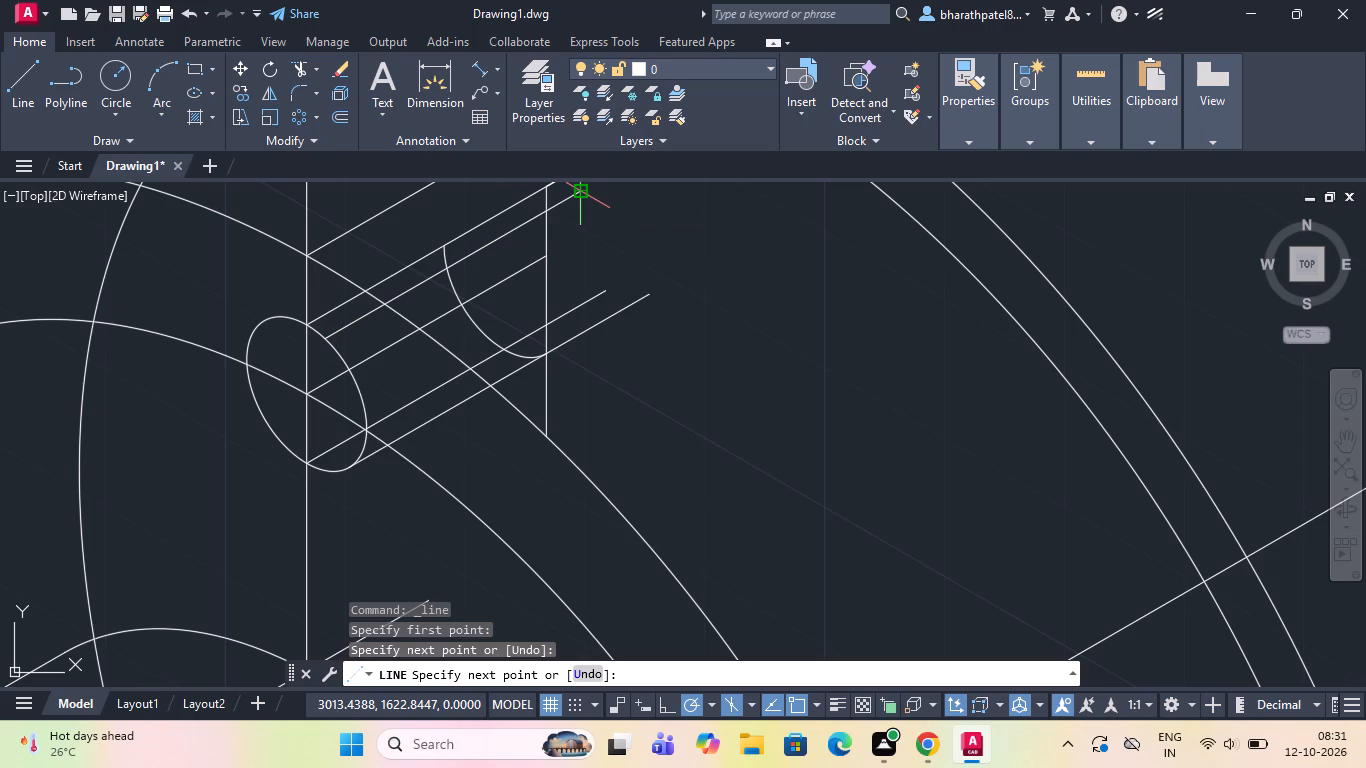
pyautogui.press('Escape')
# Trim the overhang of the new upper tangent line beyond the inner vertical line.
pyautogui.scroll(-2, 601, 281)
pyautogui.scroll(2, 583, 218)
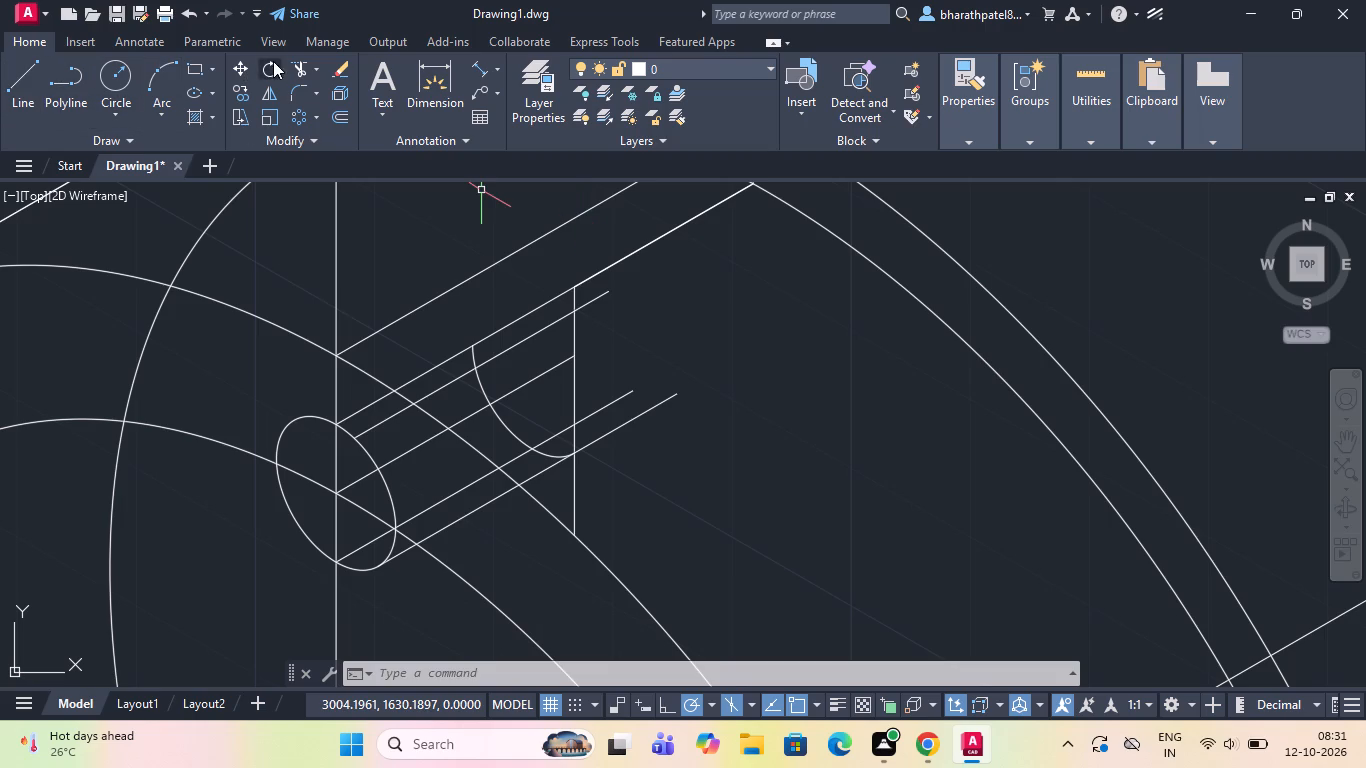
pyautogui.click(299, 62)
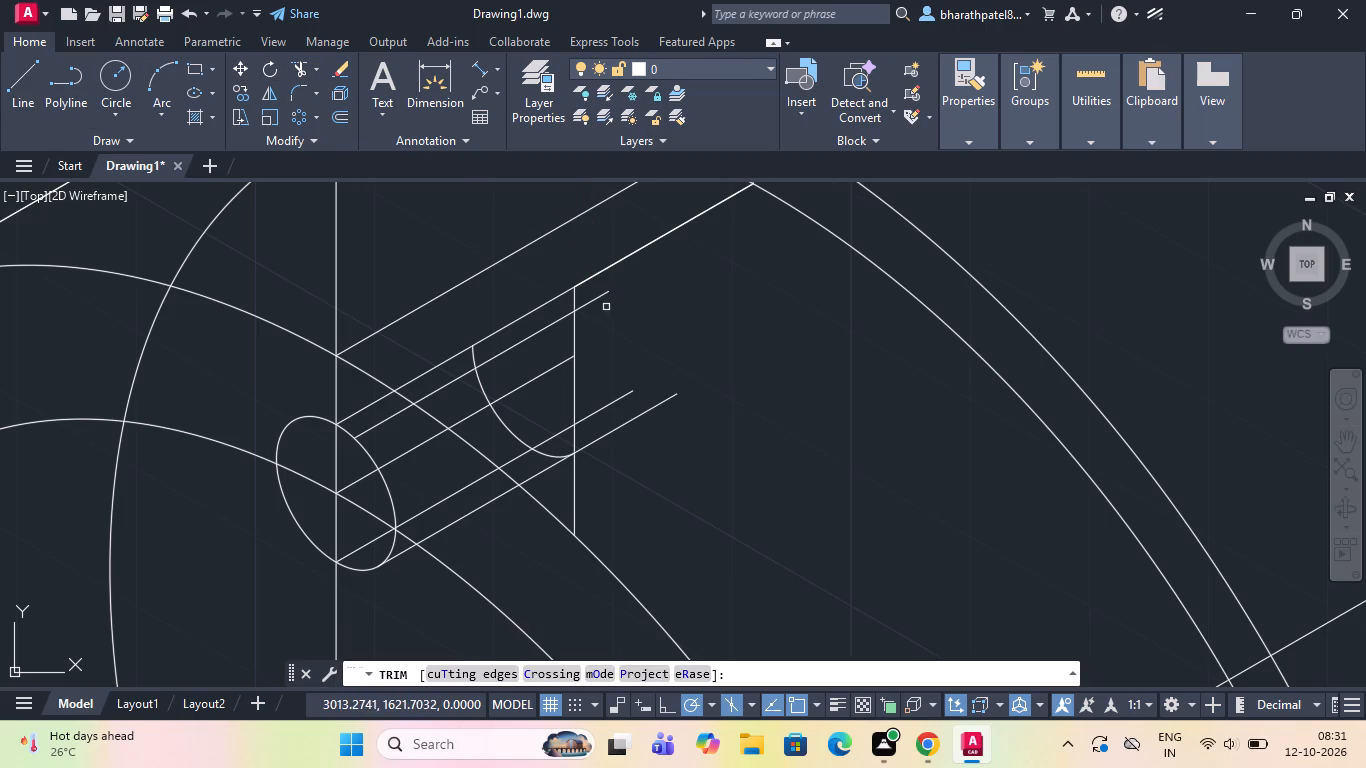
pyautogui.click(595, 292)
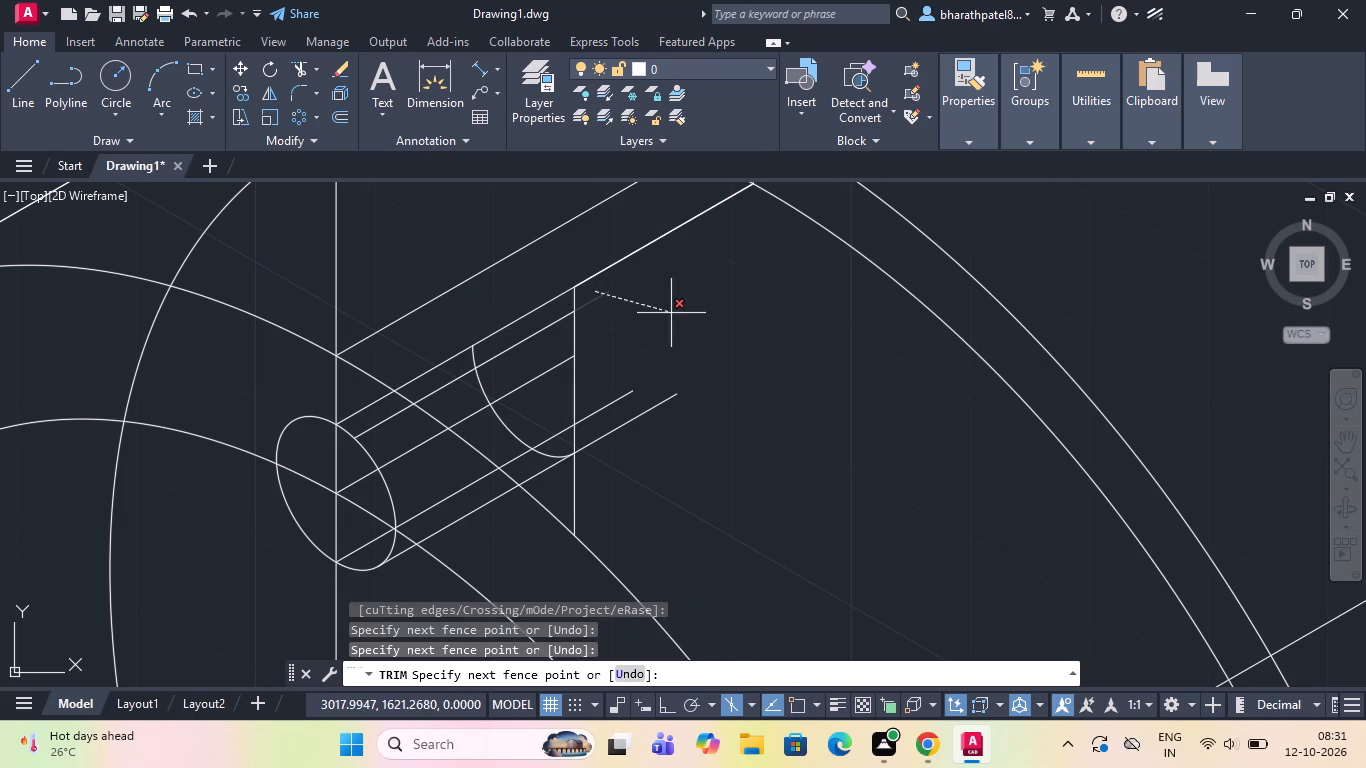
pyautogui.click(649, 322)
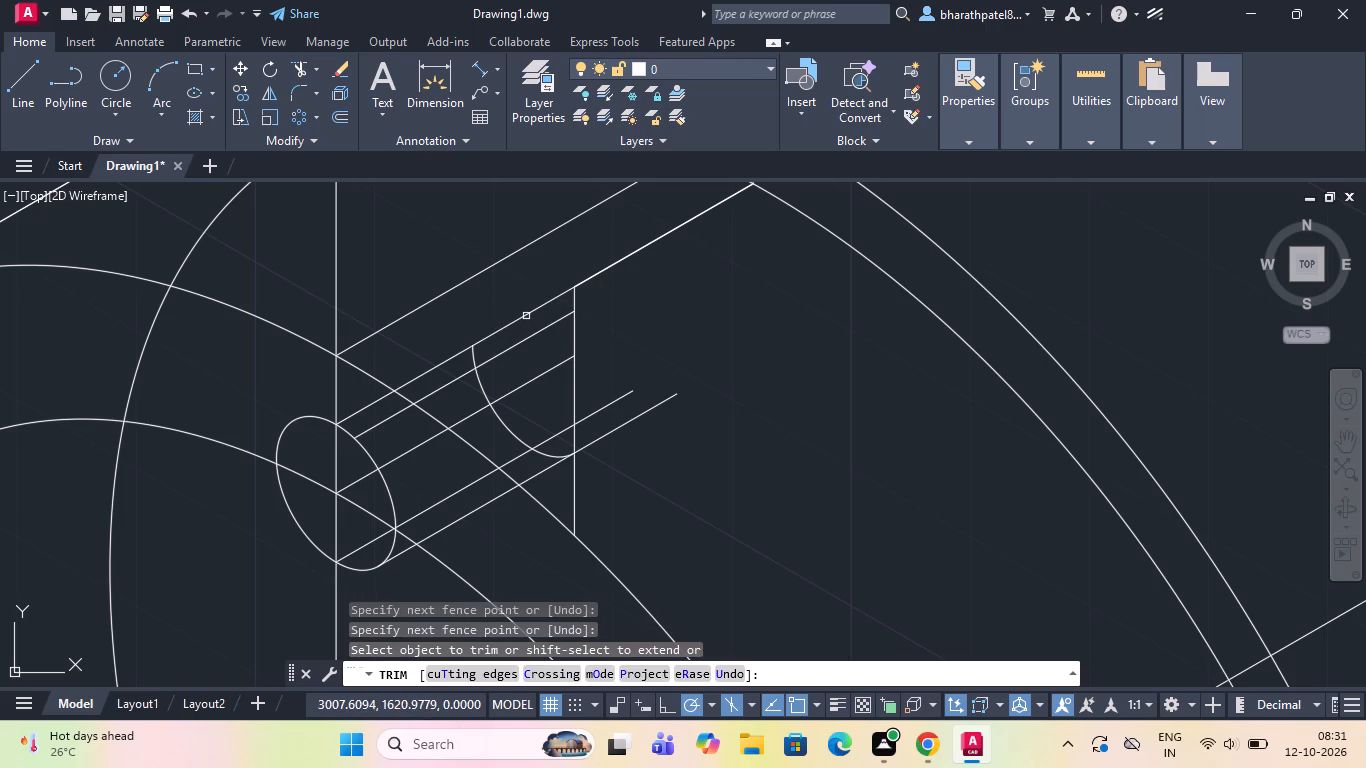
# Trim away the hole's upper edge line up to the inner vertical line, and the rear hole arc above the upper tangent line.
pyautogui.click(524, 314)
pyautogui.click(474, 353)
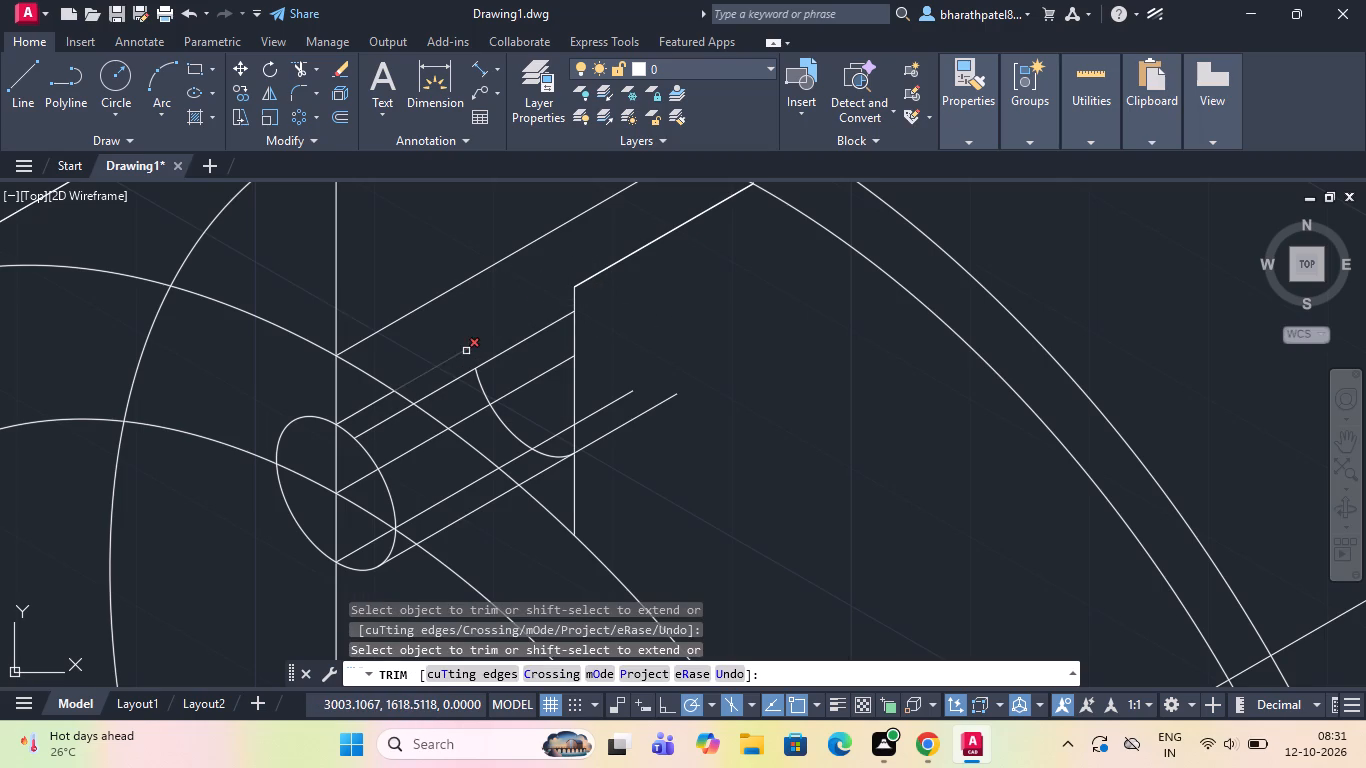
pyautogui.click(465, 350)
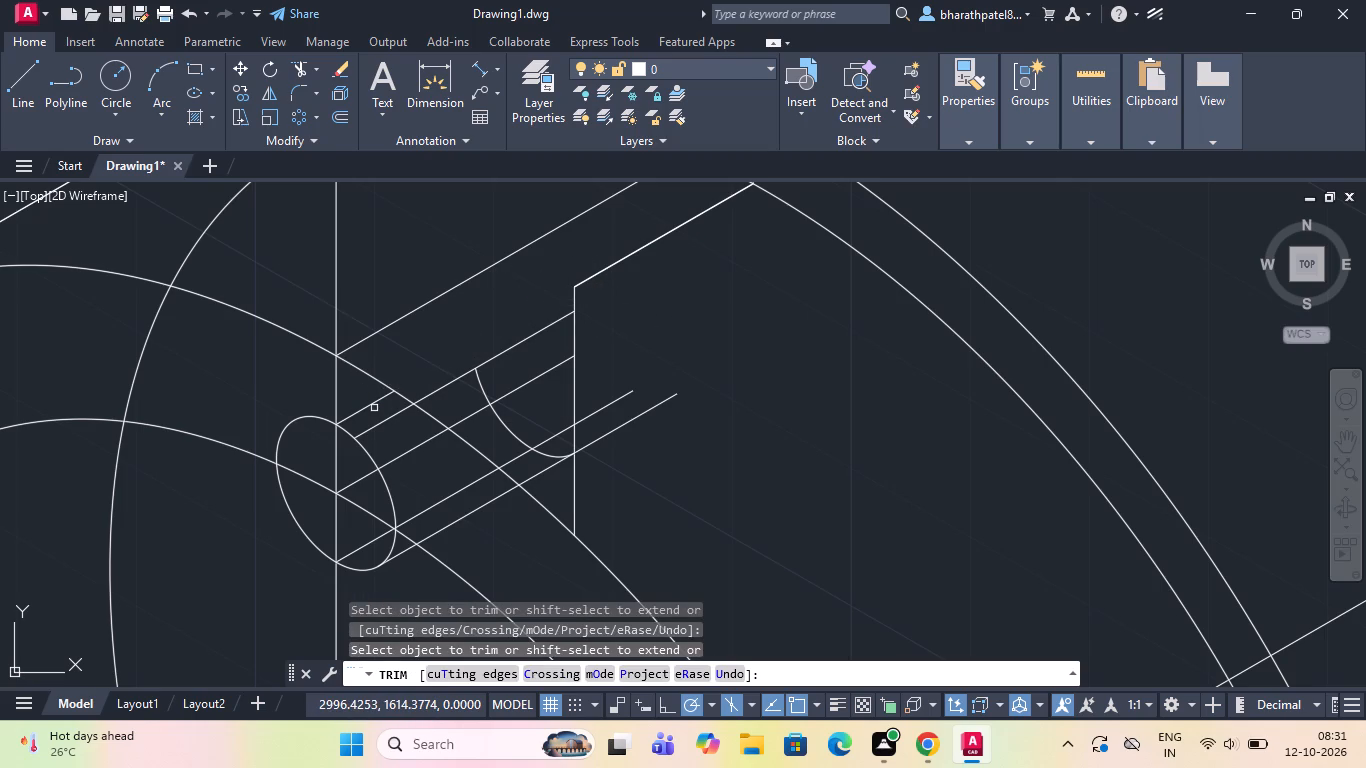
pyautogui.click(369, 402)
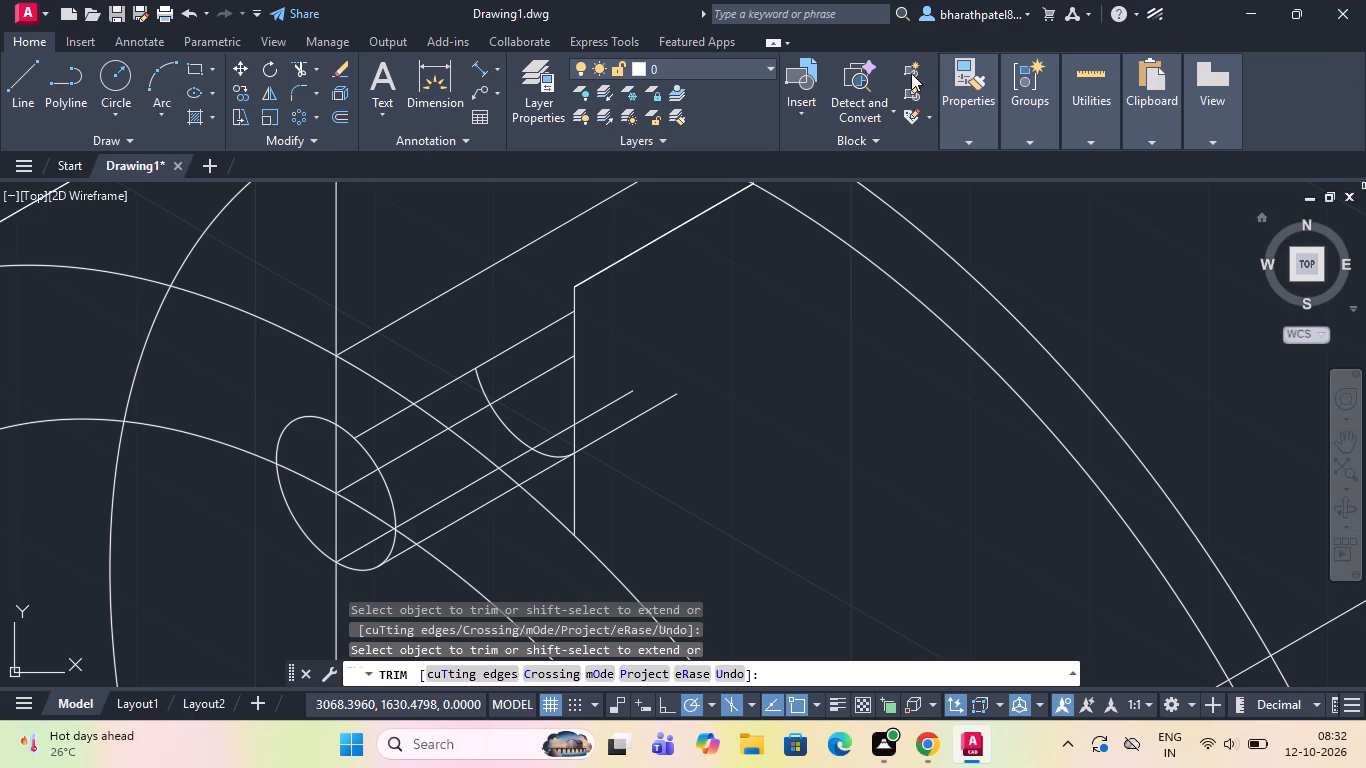
# Draw a line from the front outer arc's crossing down the vertical line to the hole's top, continuing at 30° onto the stepped recess edge.
pyautogui.scroll(-2, 964, 432)
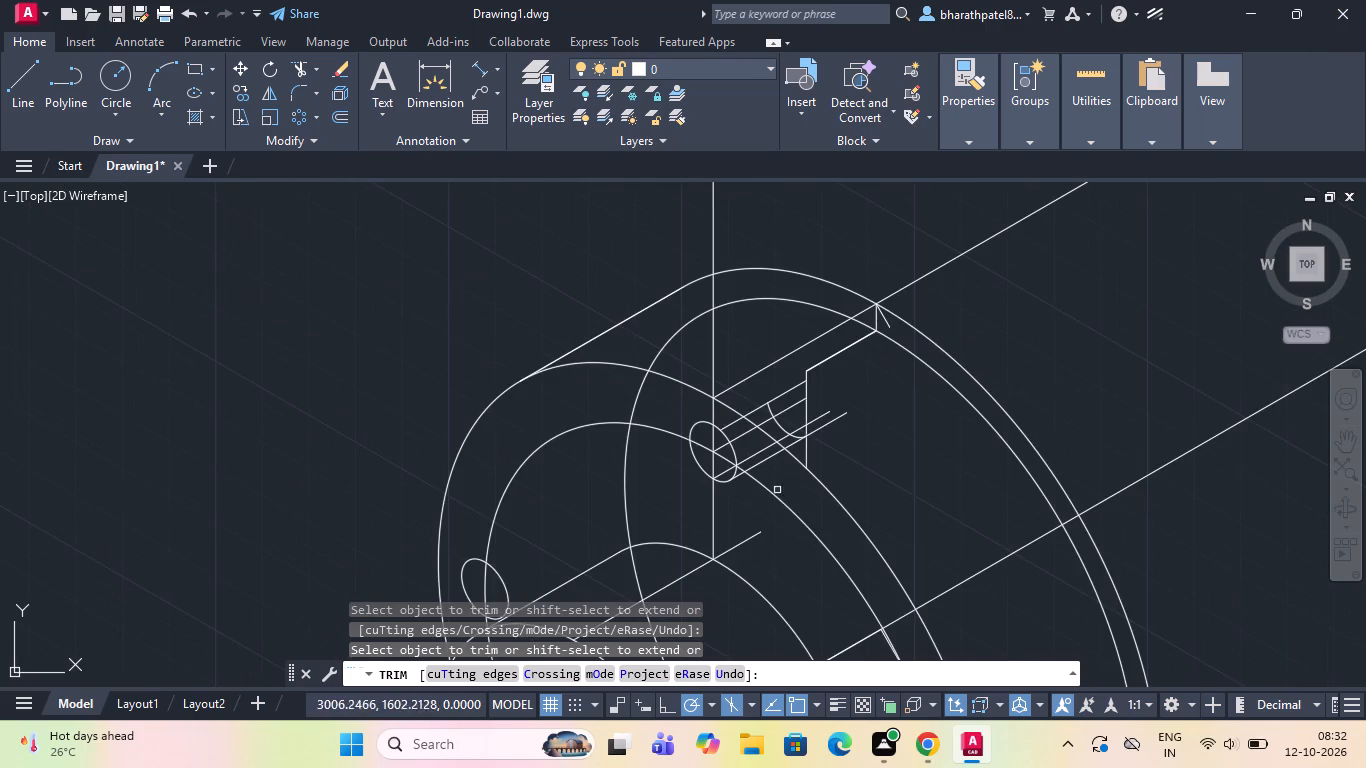
pyautogui.scroll(2, 764, 508)
pyautogui.scroll(-1, 762, 511)
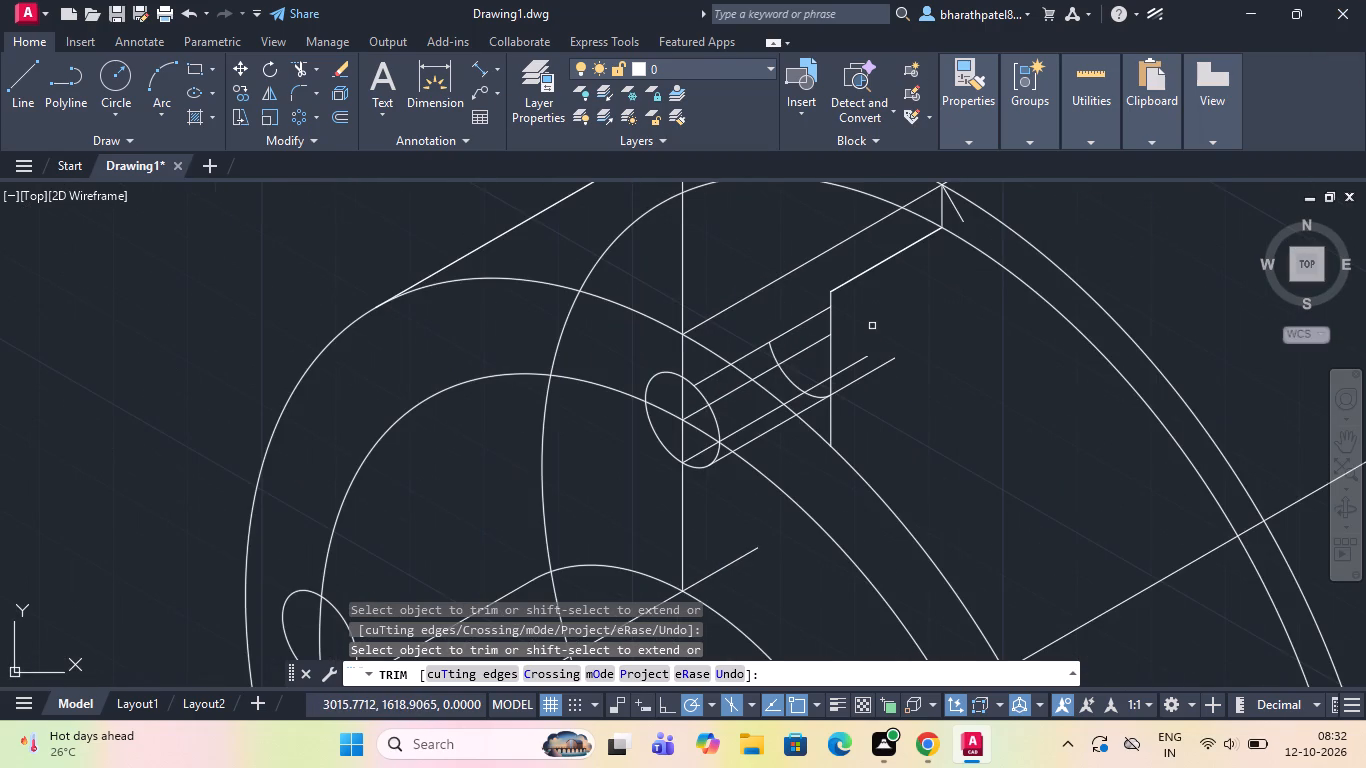
pyautogui.scroll(1, 872, 326)
pyautogui.scroll(-1, 870, 330)
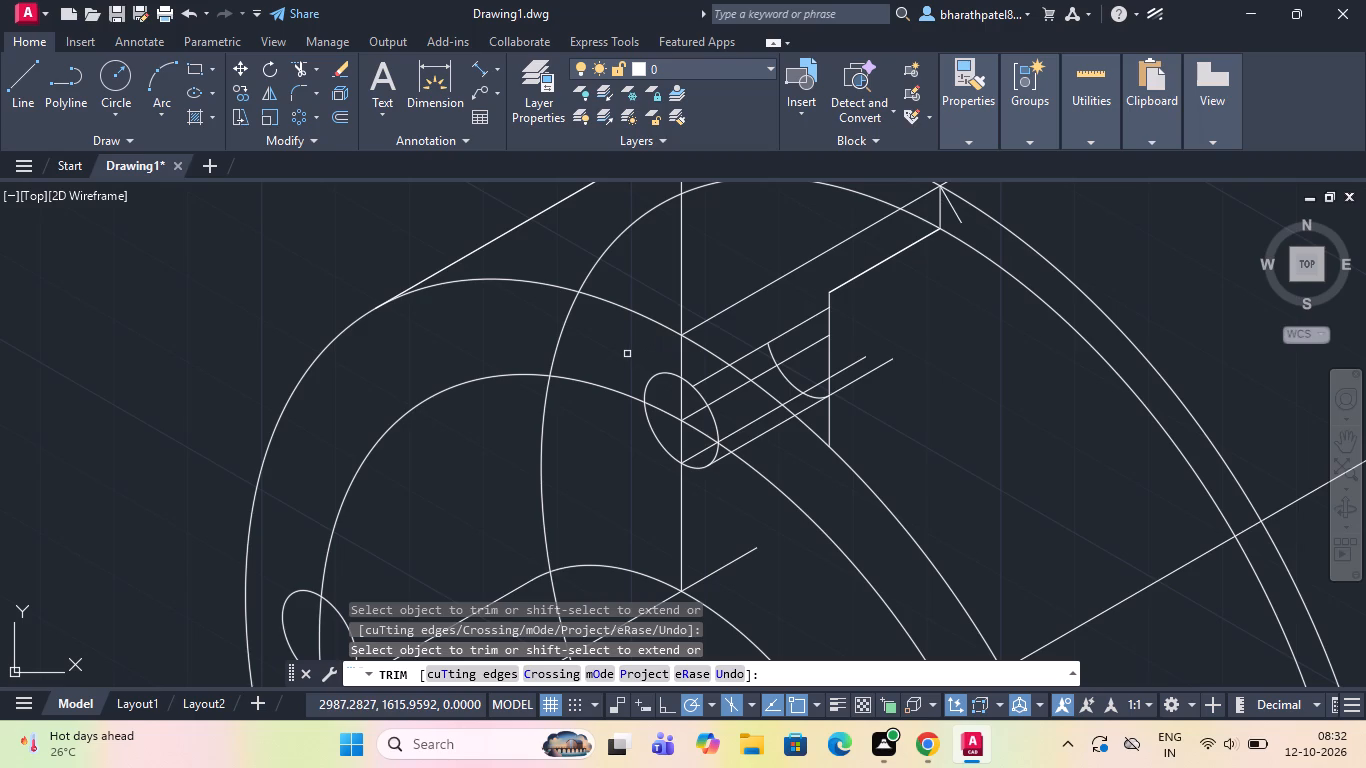
pyautogui.click(24, 59)
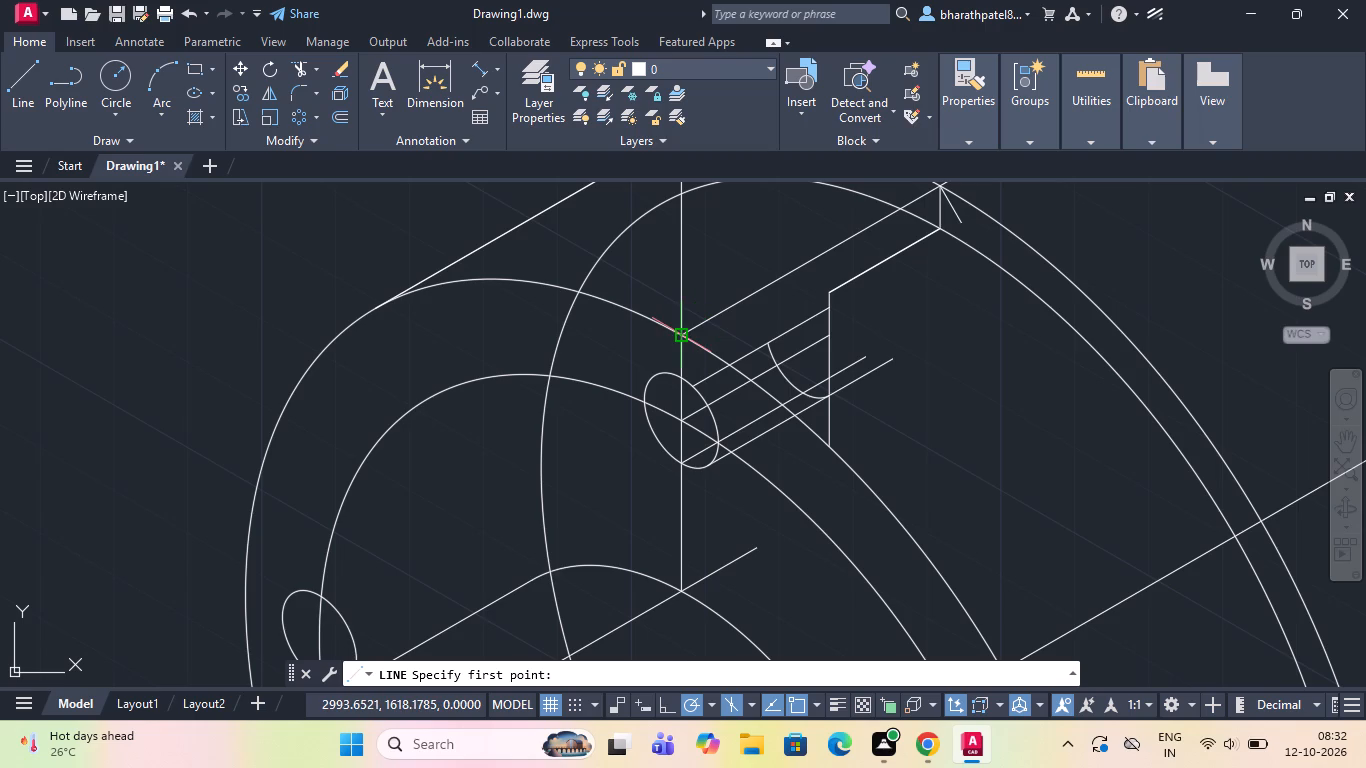
pyautogui.scroll(4, 673, 335)
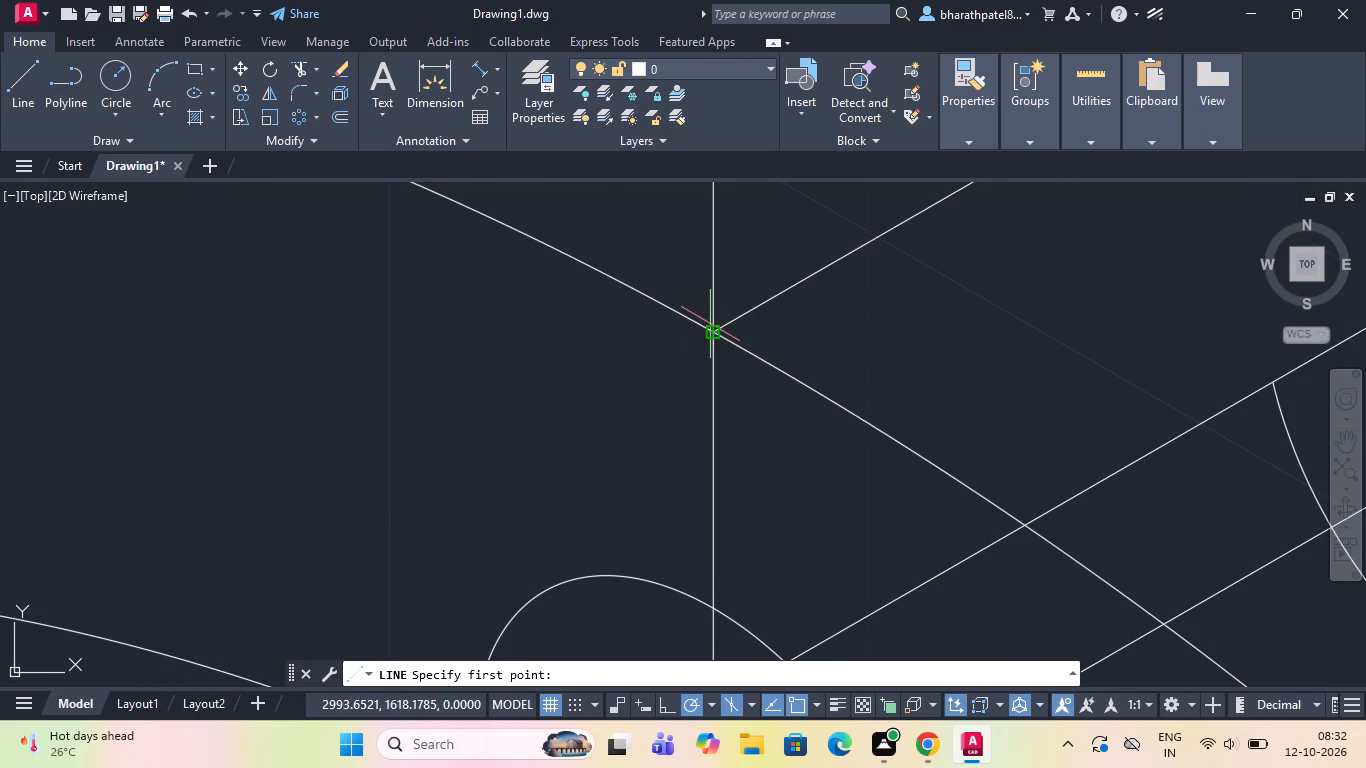
pyautogui.click(712, 340)
pyautogui.scroll(-6, 712, 340)
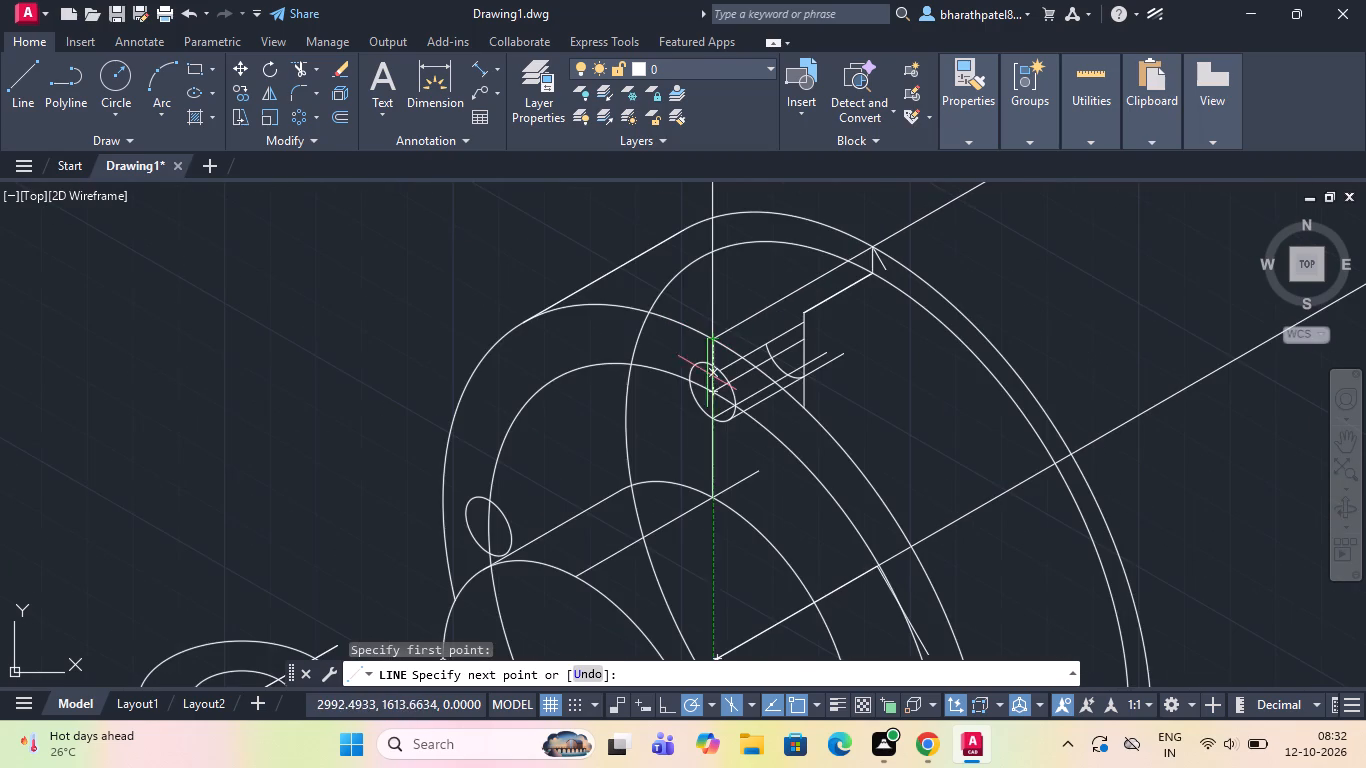
pyautogui.scroll(3, 705, 386)
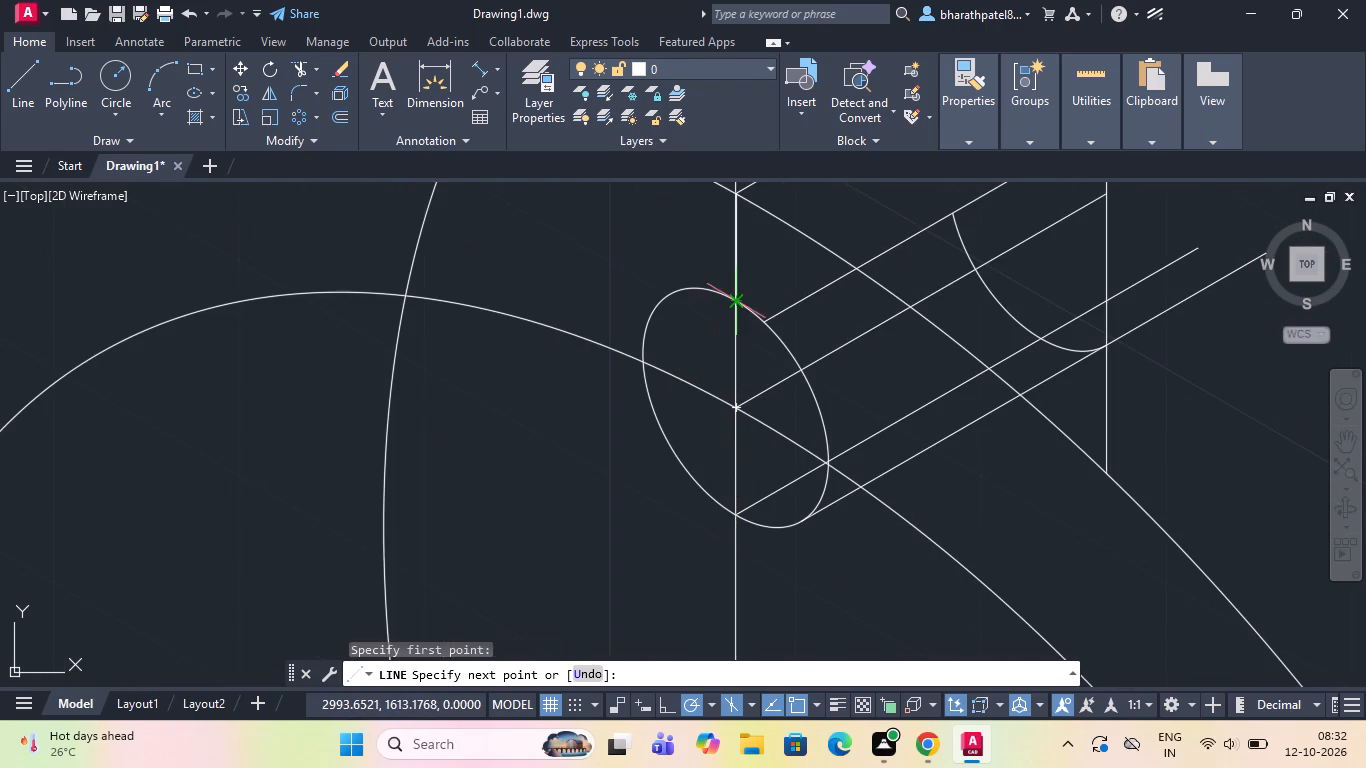
pyautogui.click(735, 301)
pyautogui.scroll(-4, 725, 307)
pyautogui.scroll(2, 847, 233)
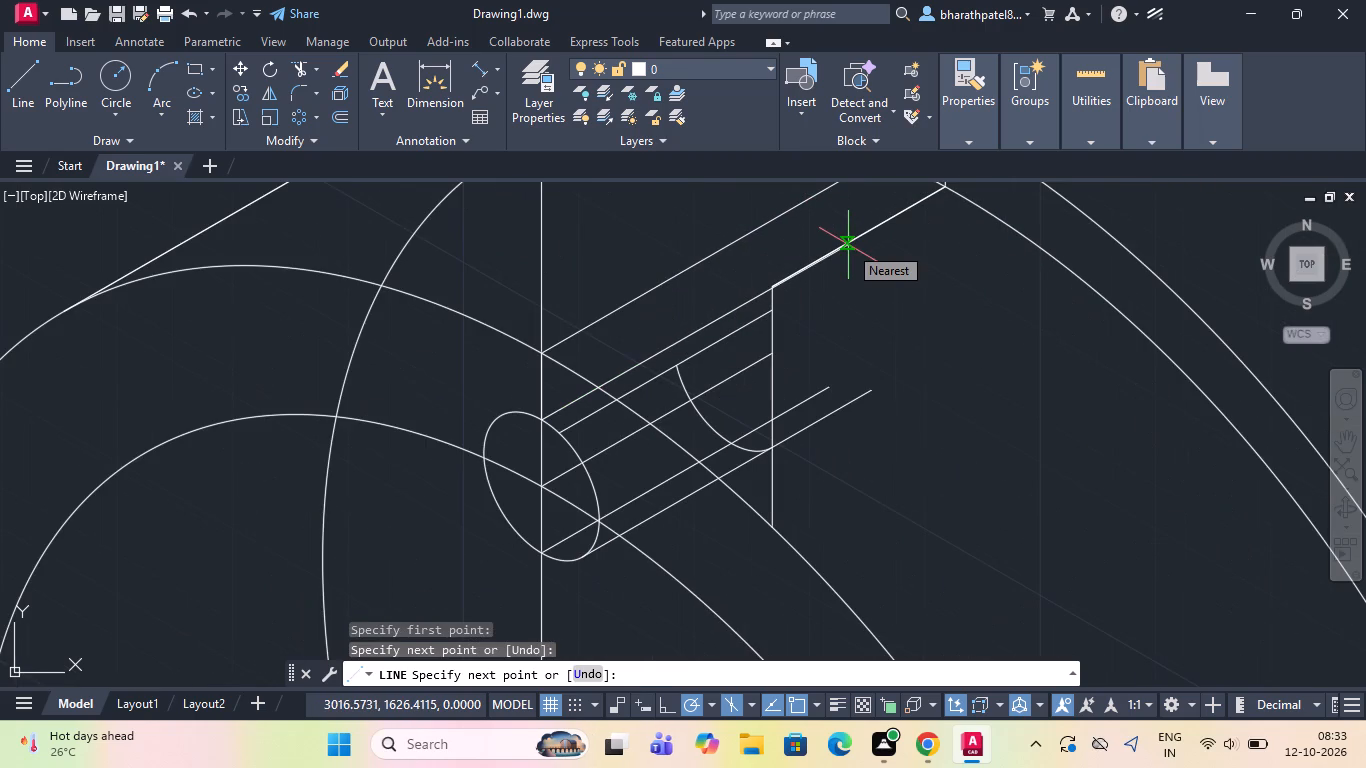
pyautogui.click(848, 245)
pyautogui.press('Escape')
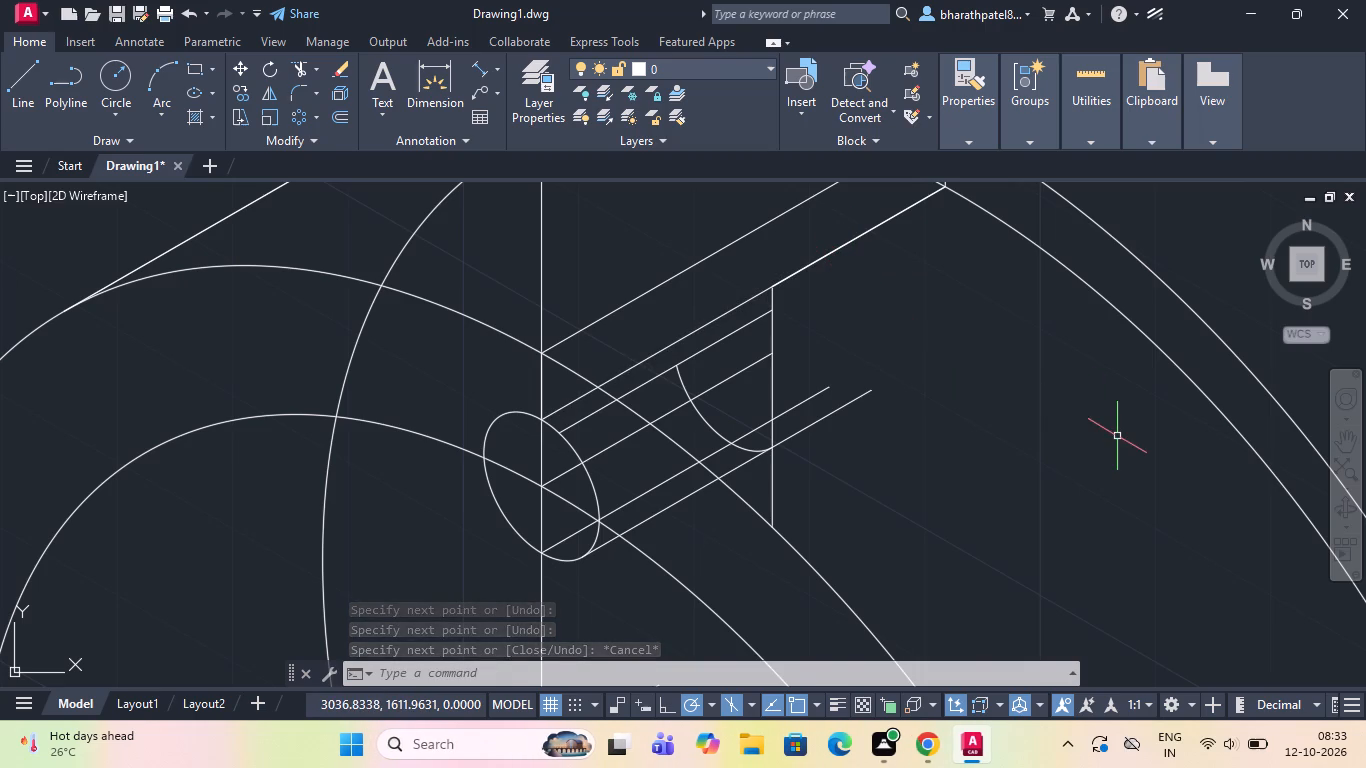
# Draw a 5-unit vertical line downward from the point where the upper 30° line meets the rear outer flange arc.
pyautogui.scroll(-2, 1117, 436)
pyautogui.scroll(-1, 614, 387)
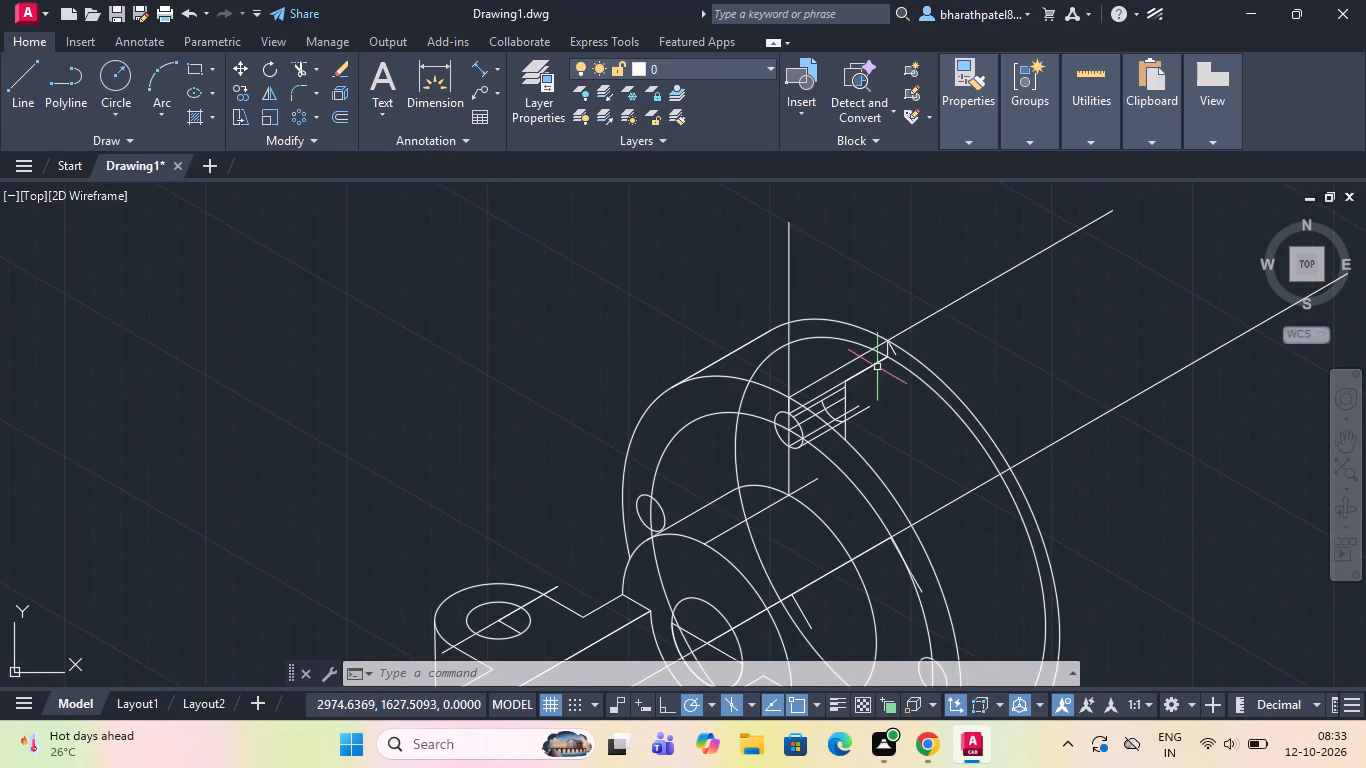
pyautogui.scroll(2, 1025, 400)
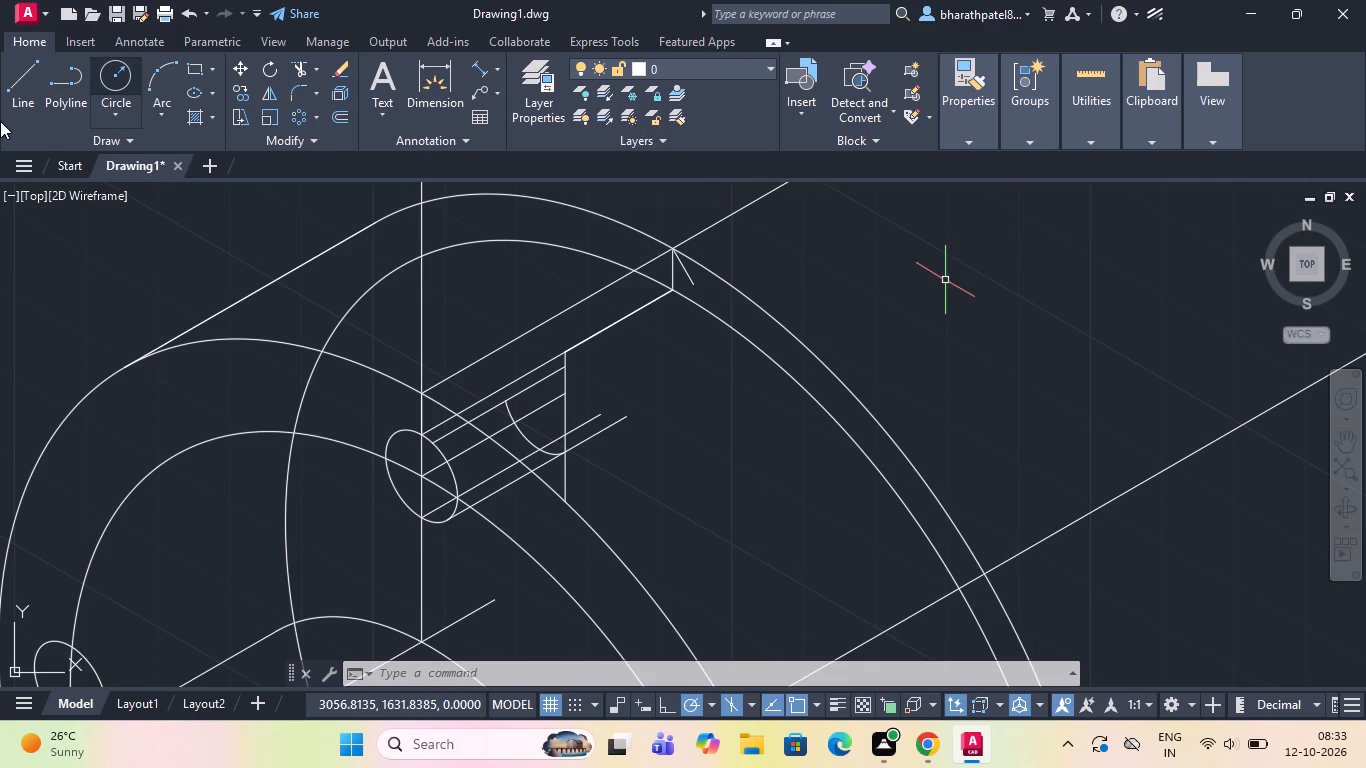
pyautogui.click(17, 75)
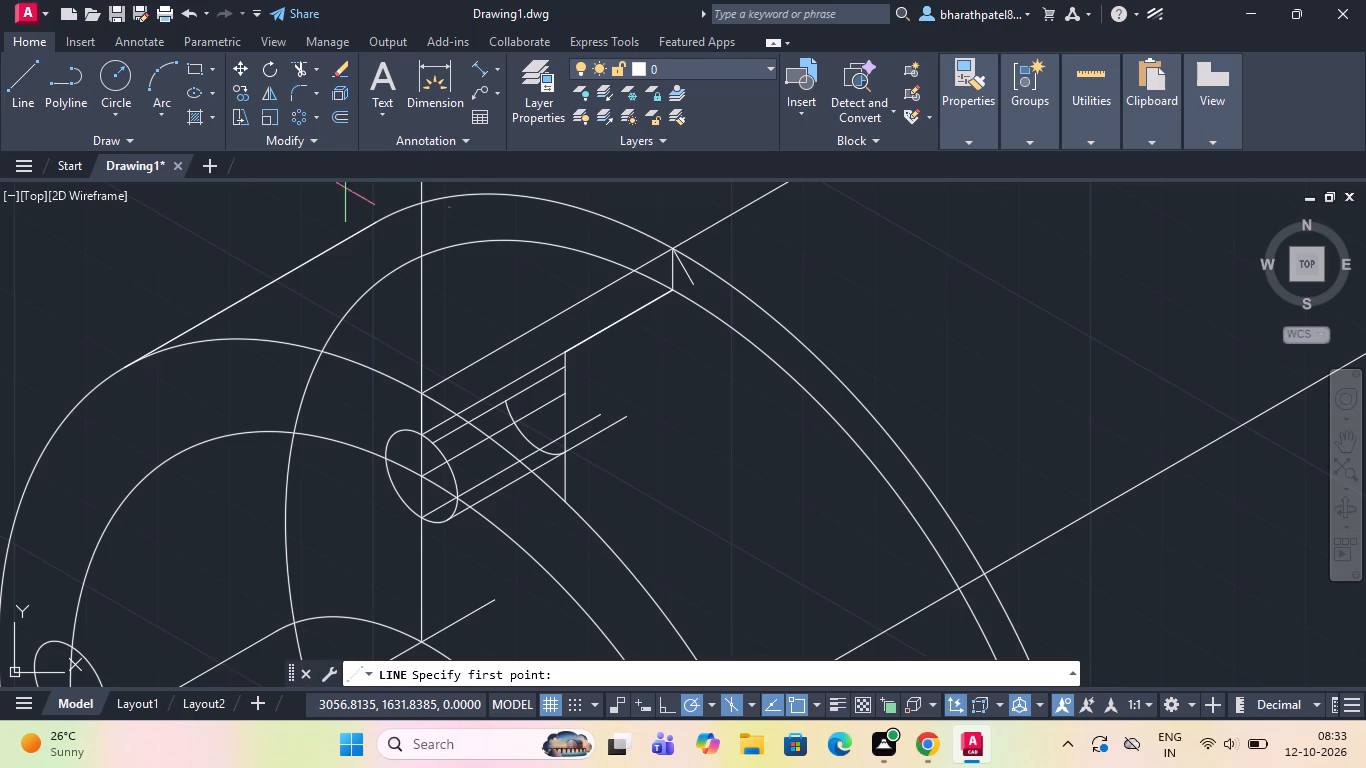
pyautogui.scroll(4, 678, 218)
pyautogui.scroll(-3, 648, 328)
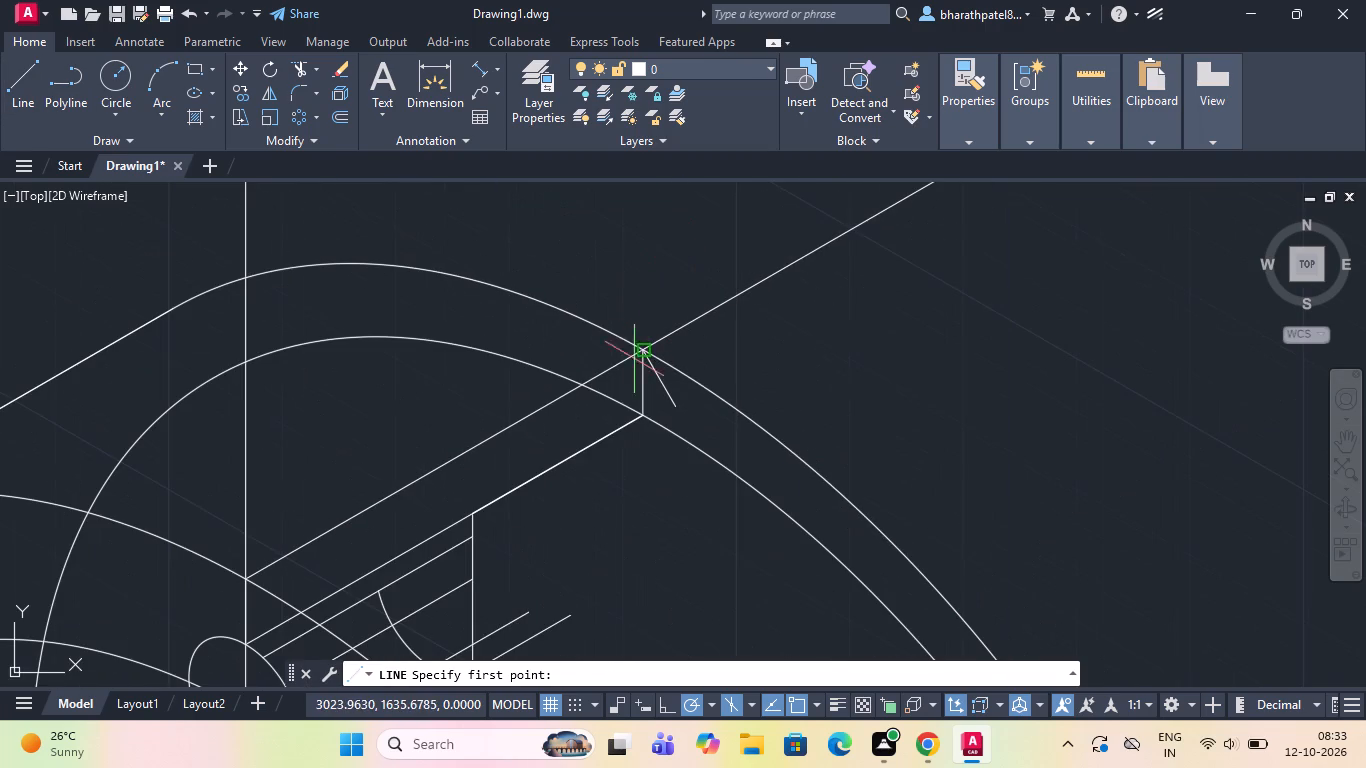
pyautogui.click(646, 348)
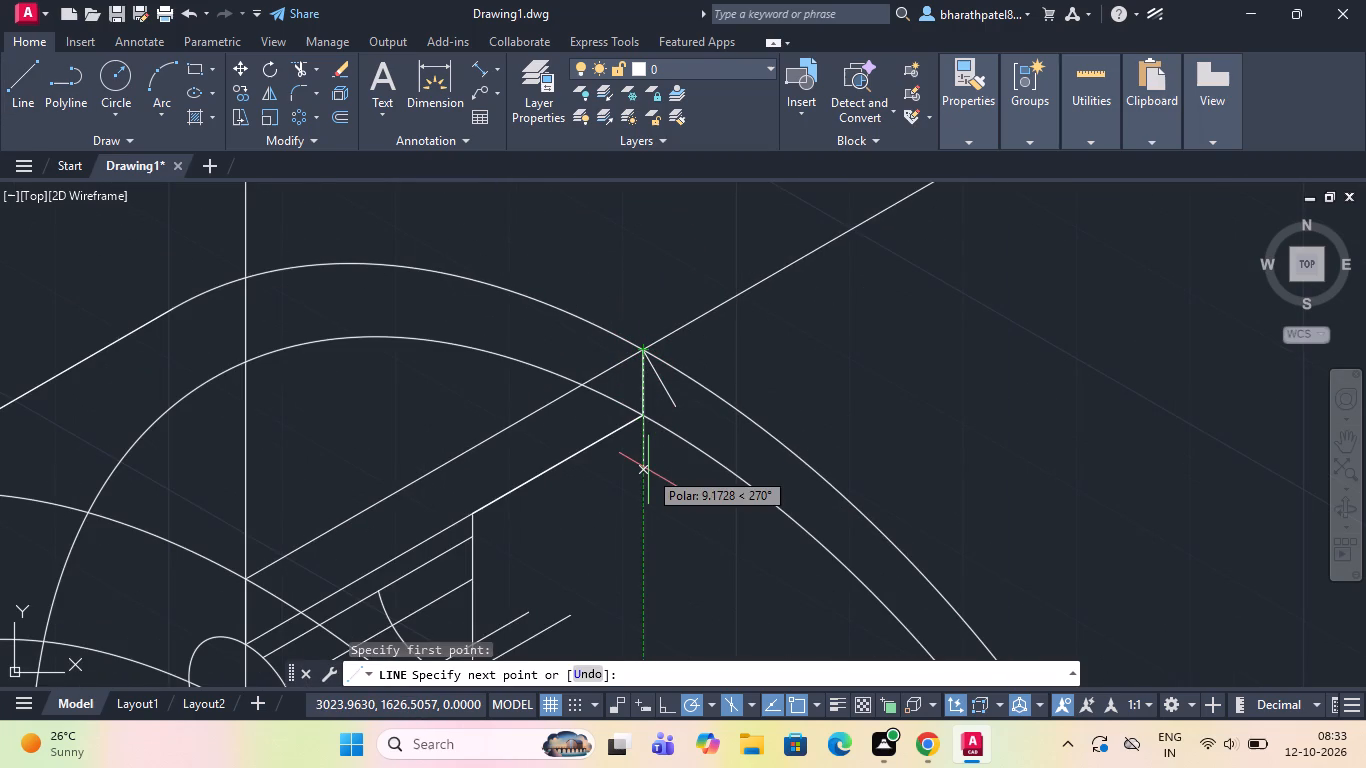
pyautogui.press('5')
pyautogui.press('Return')
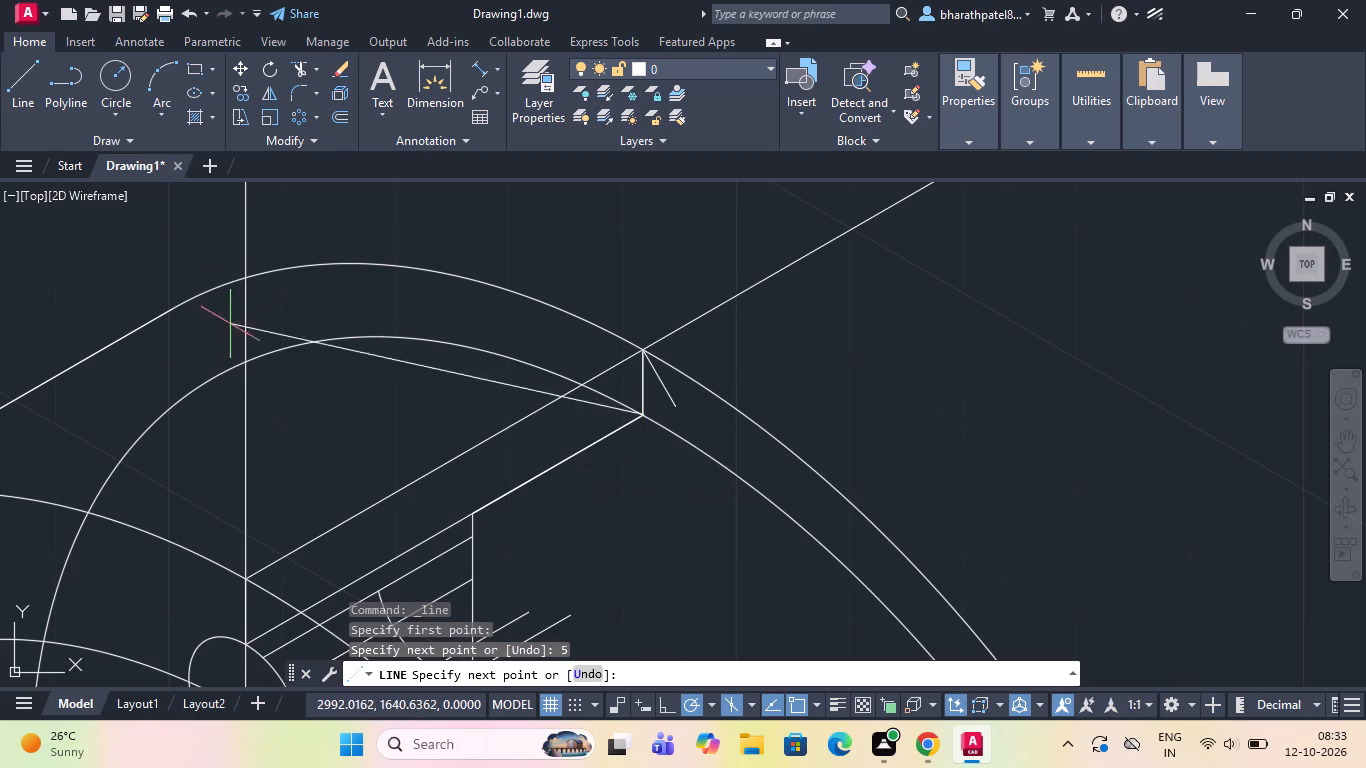
pyautogui.press('Escape')
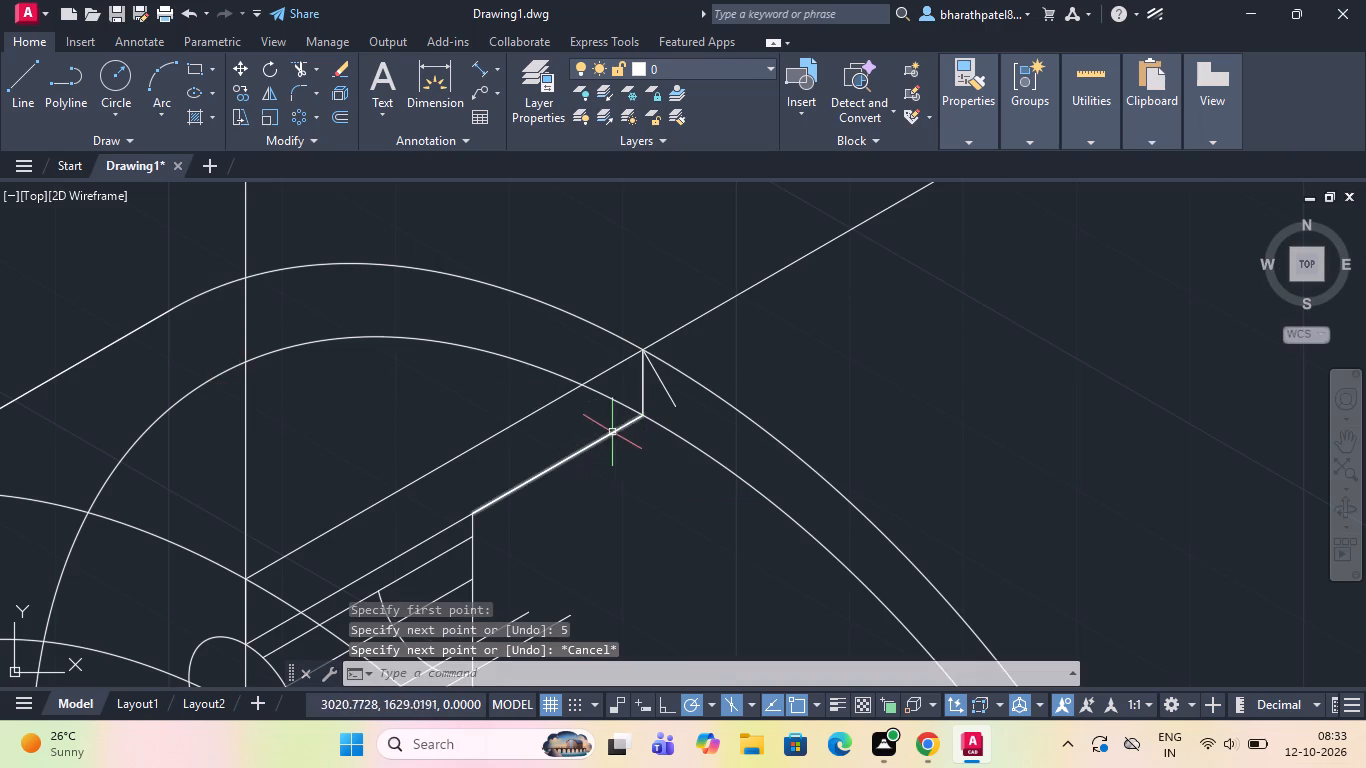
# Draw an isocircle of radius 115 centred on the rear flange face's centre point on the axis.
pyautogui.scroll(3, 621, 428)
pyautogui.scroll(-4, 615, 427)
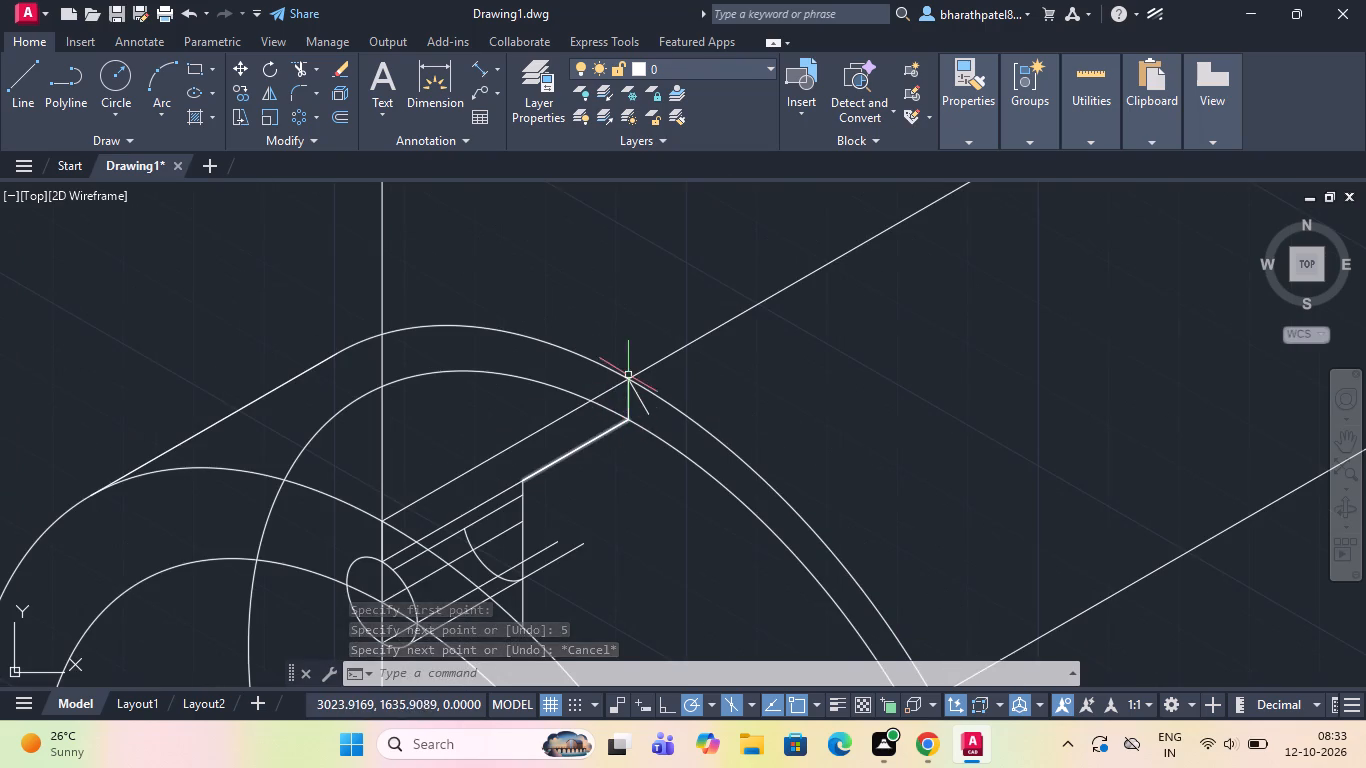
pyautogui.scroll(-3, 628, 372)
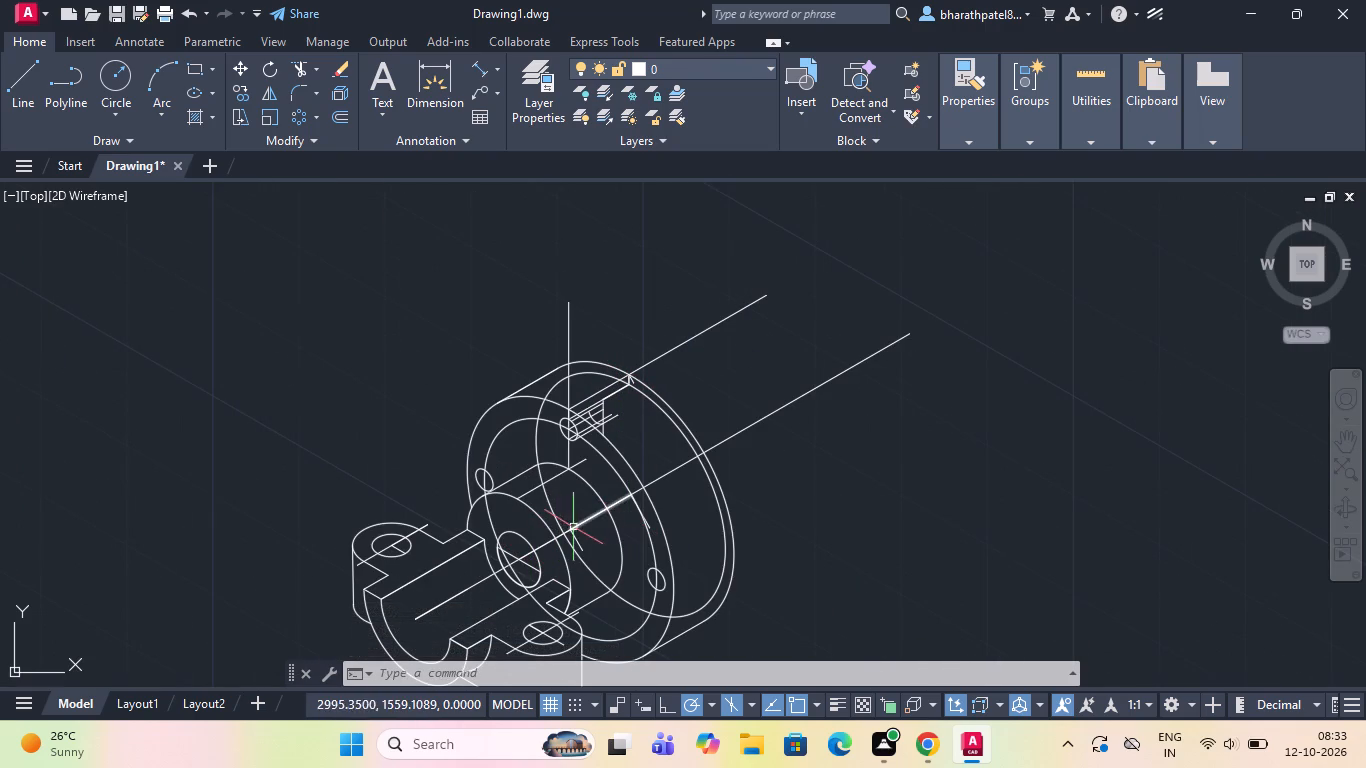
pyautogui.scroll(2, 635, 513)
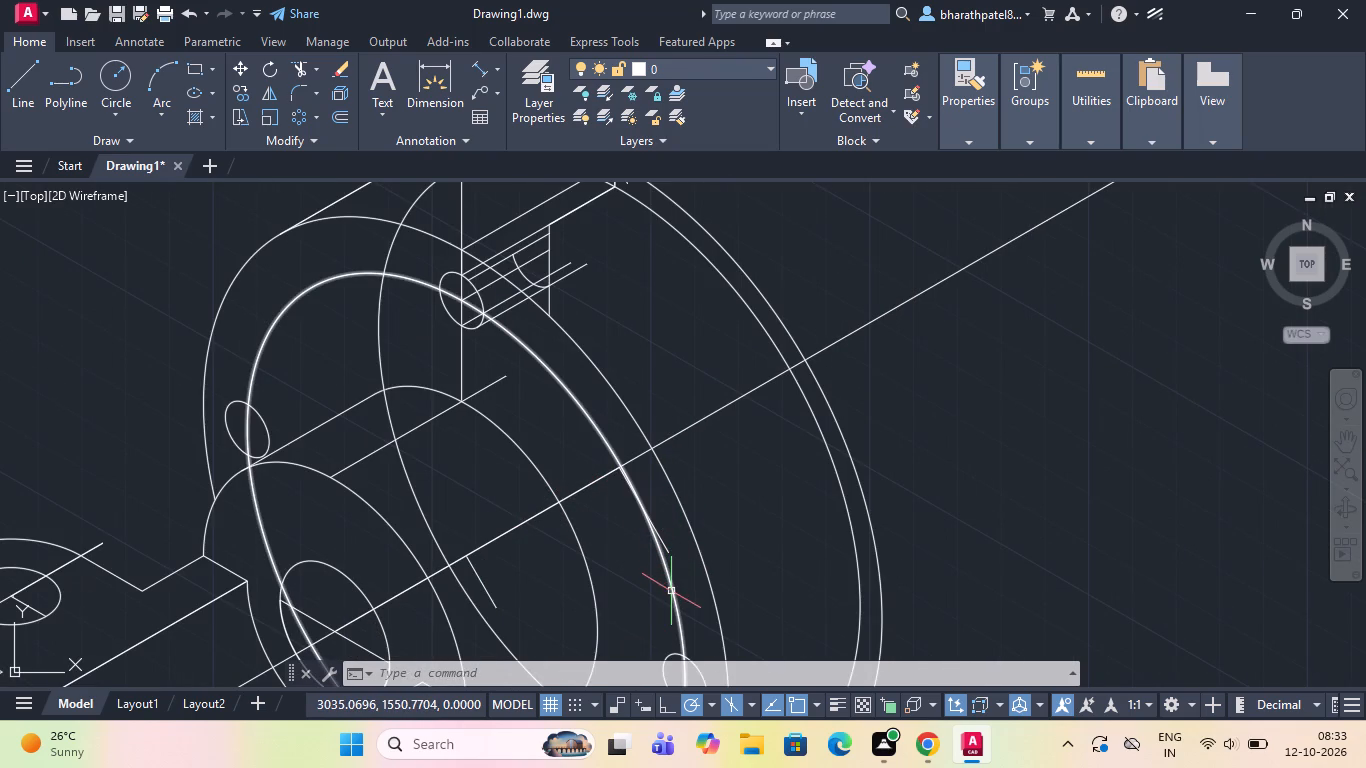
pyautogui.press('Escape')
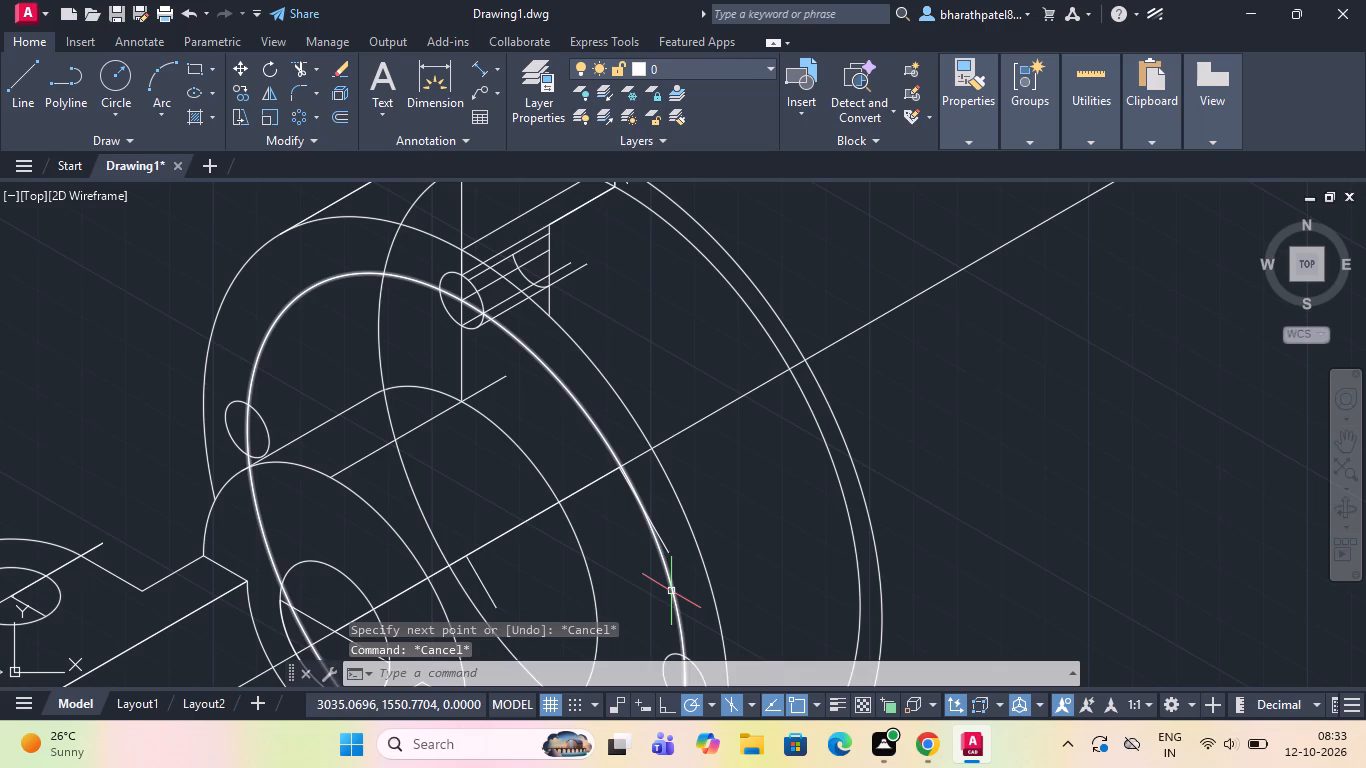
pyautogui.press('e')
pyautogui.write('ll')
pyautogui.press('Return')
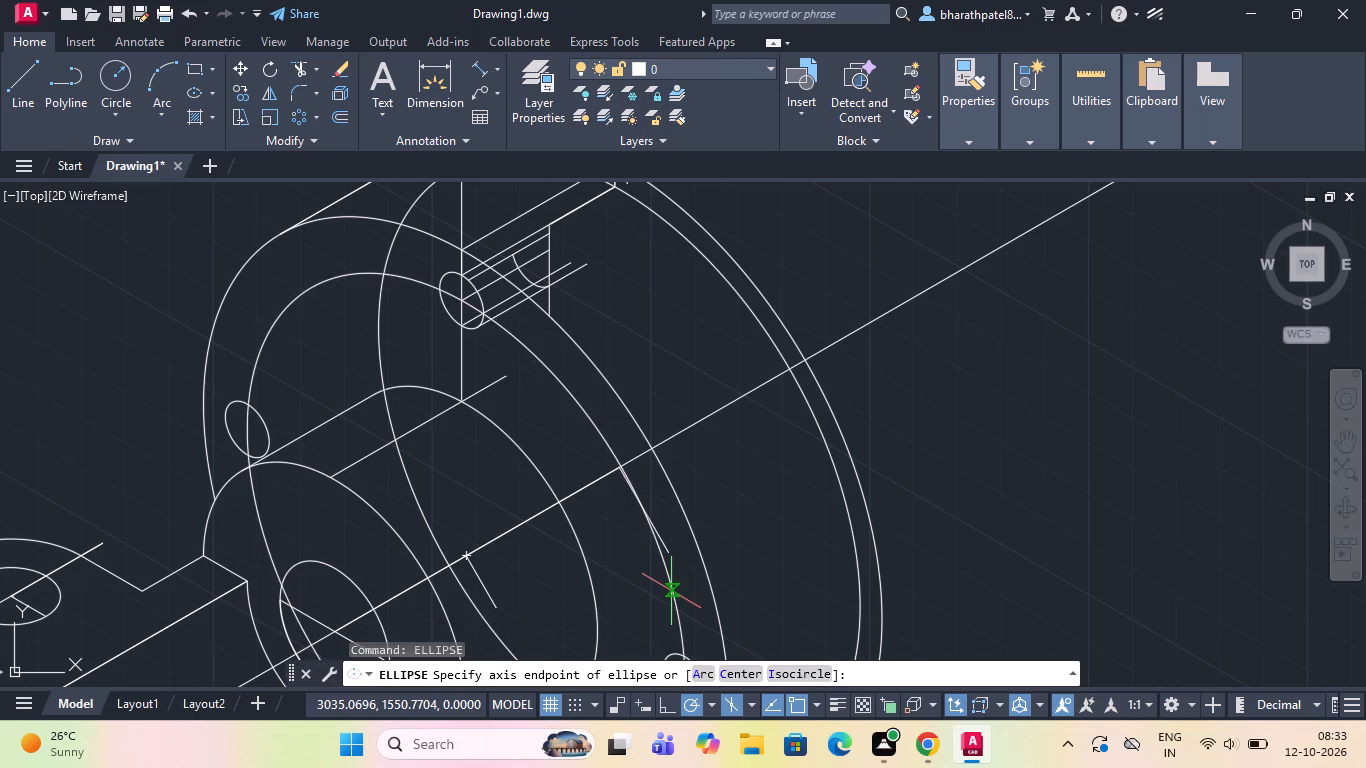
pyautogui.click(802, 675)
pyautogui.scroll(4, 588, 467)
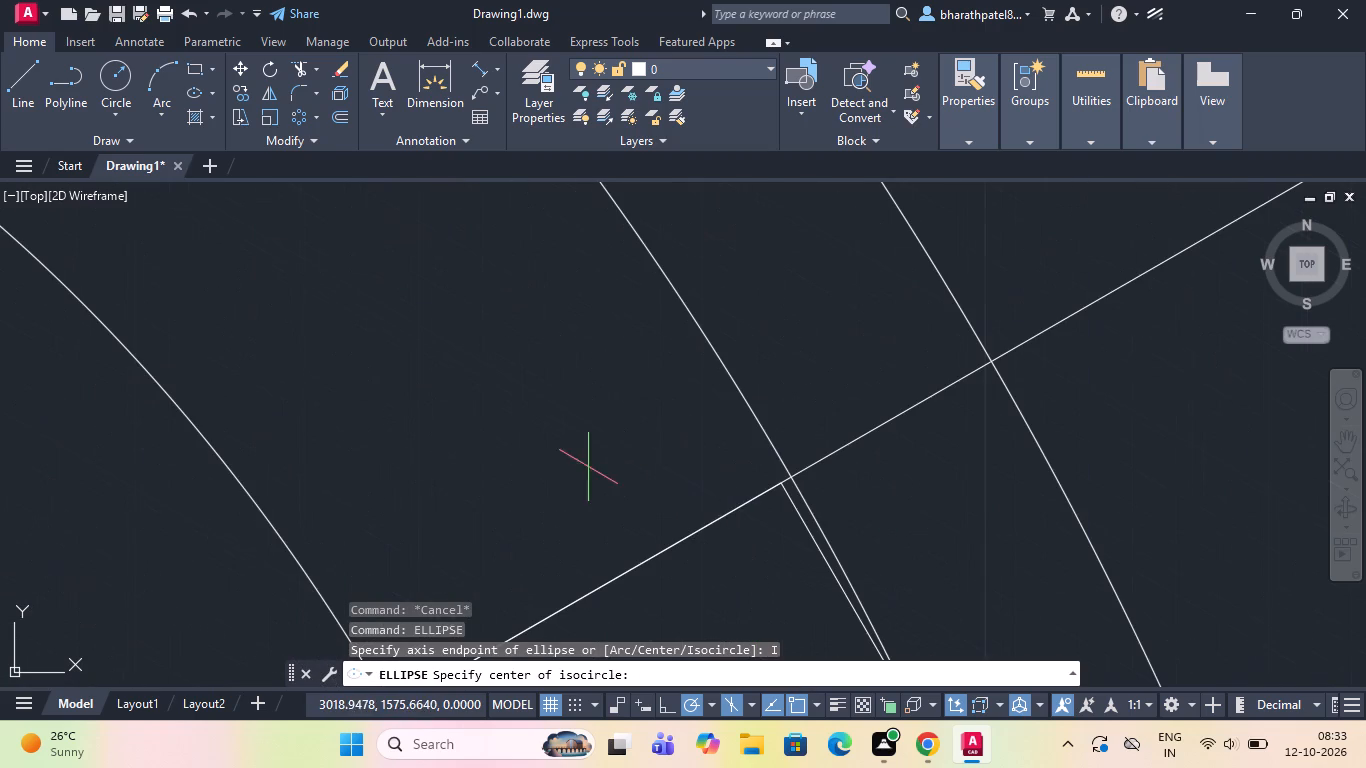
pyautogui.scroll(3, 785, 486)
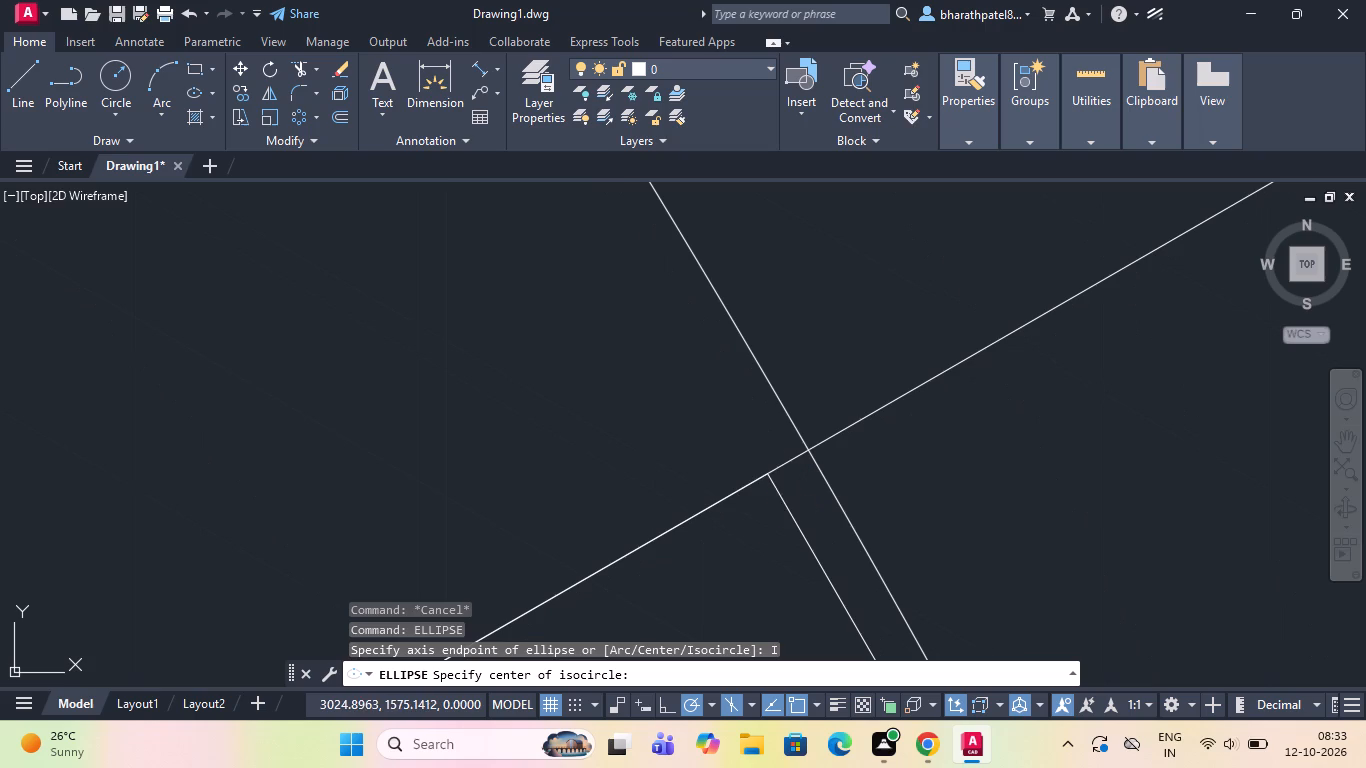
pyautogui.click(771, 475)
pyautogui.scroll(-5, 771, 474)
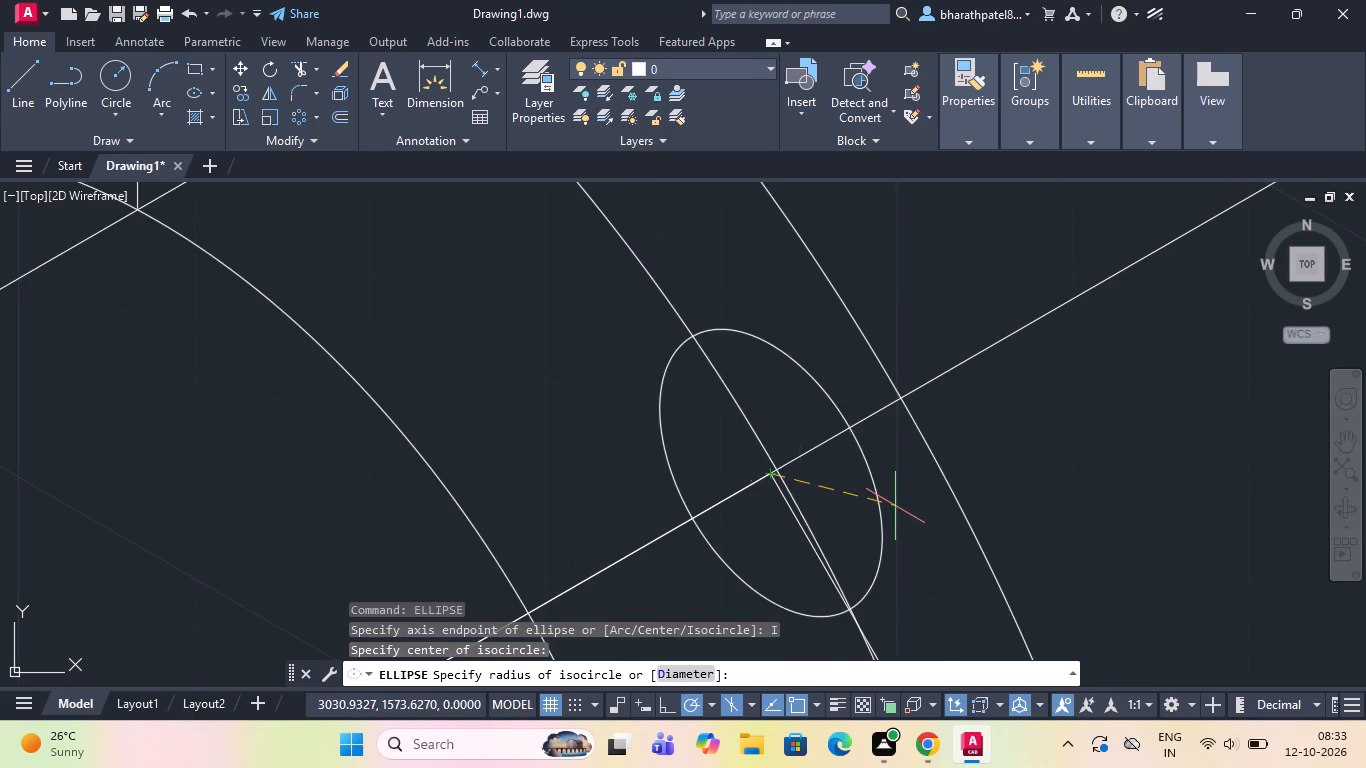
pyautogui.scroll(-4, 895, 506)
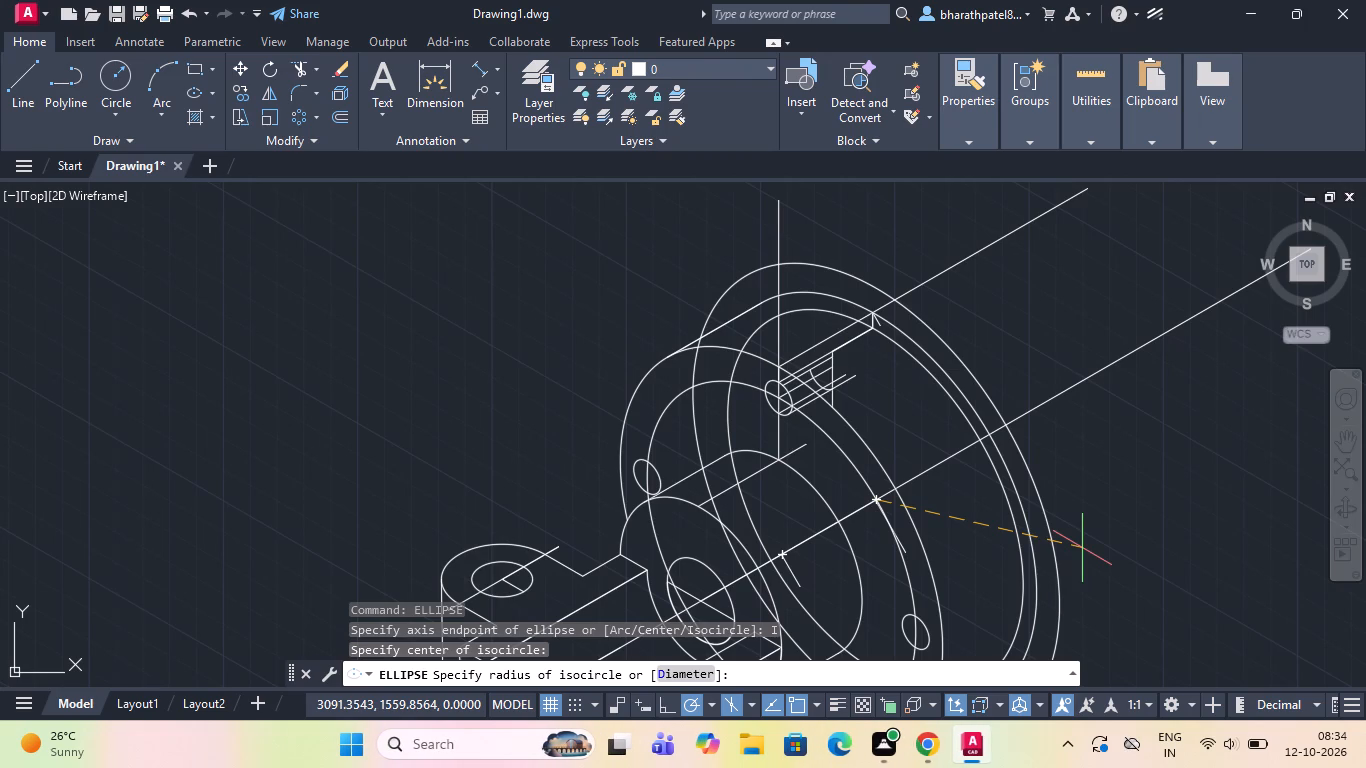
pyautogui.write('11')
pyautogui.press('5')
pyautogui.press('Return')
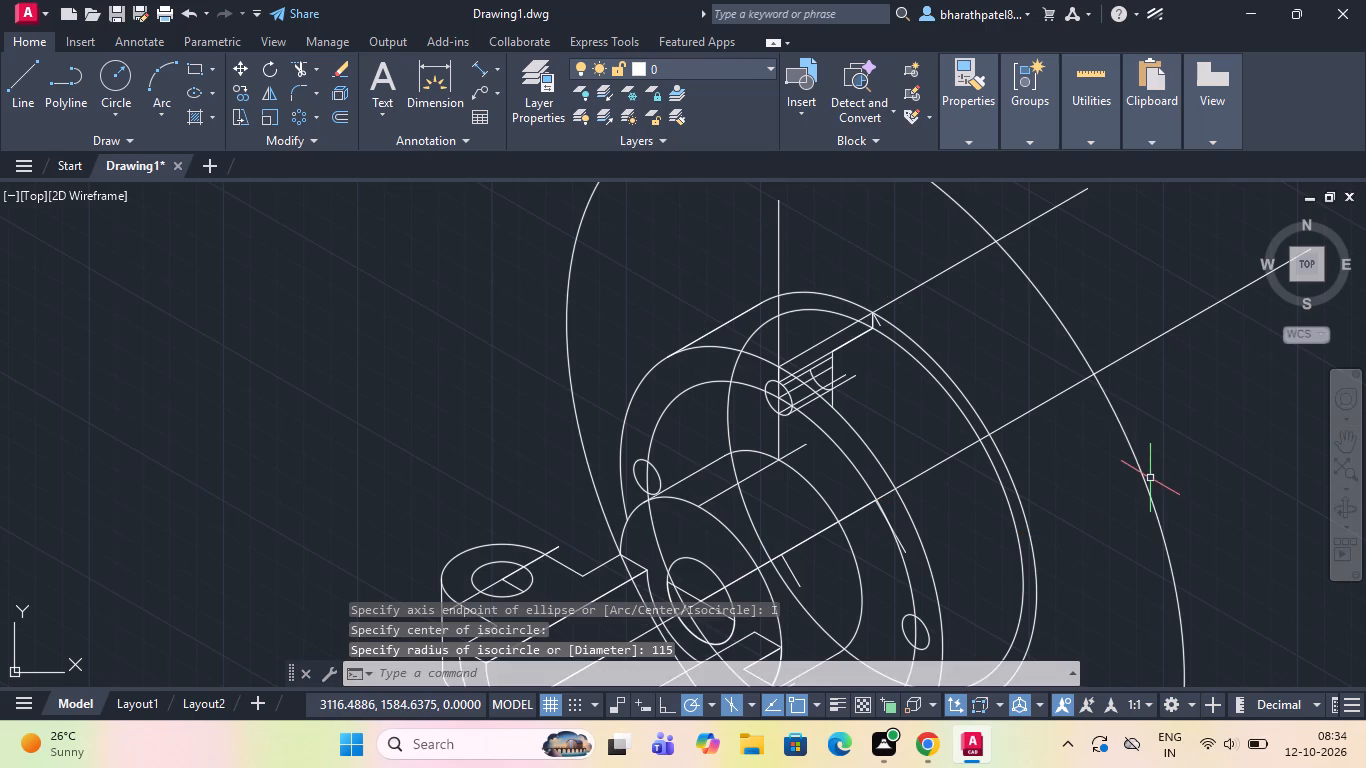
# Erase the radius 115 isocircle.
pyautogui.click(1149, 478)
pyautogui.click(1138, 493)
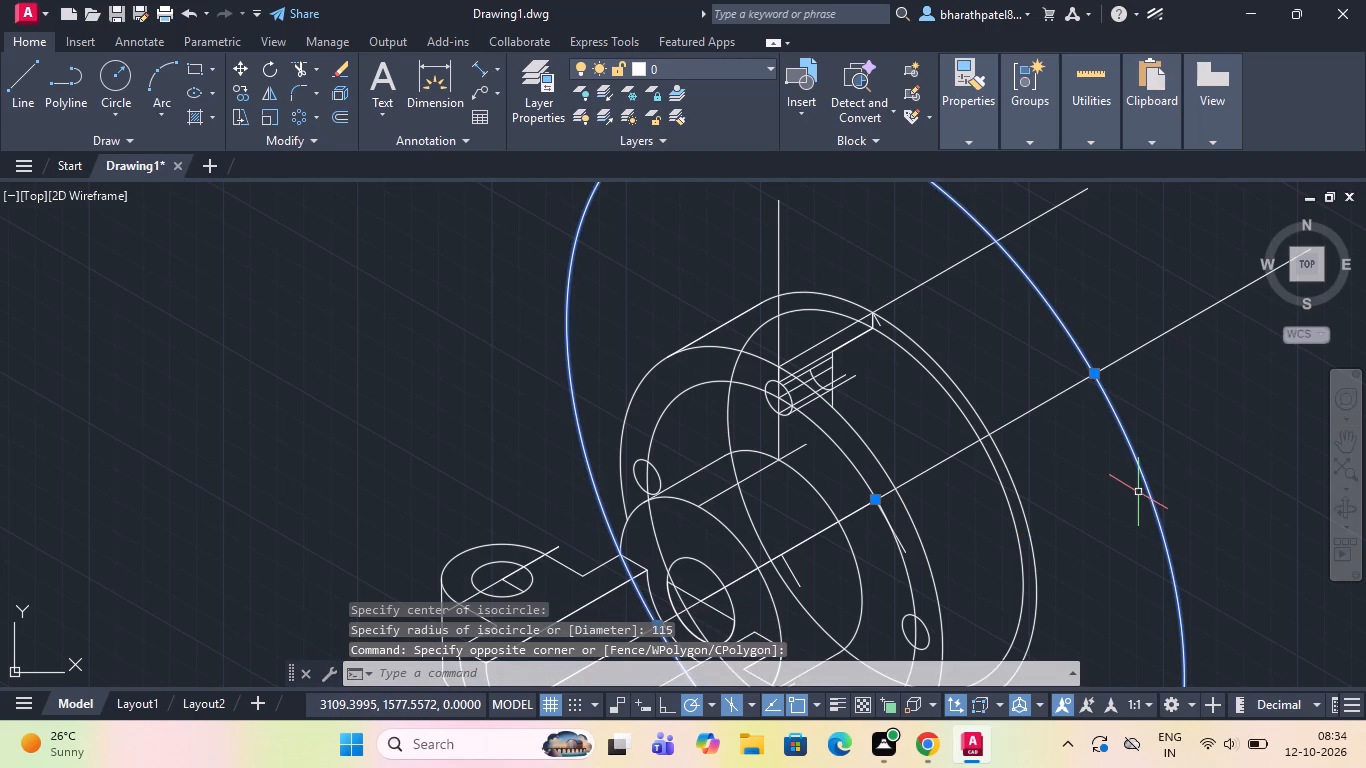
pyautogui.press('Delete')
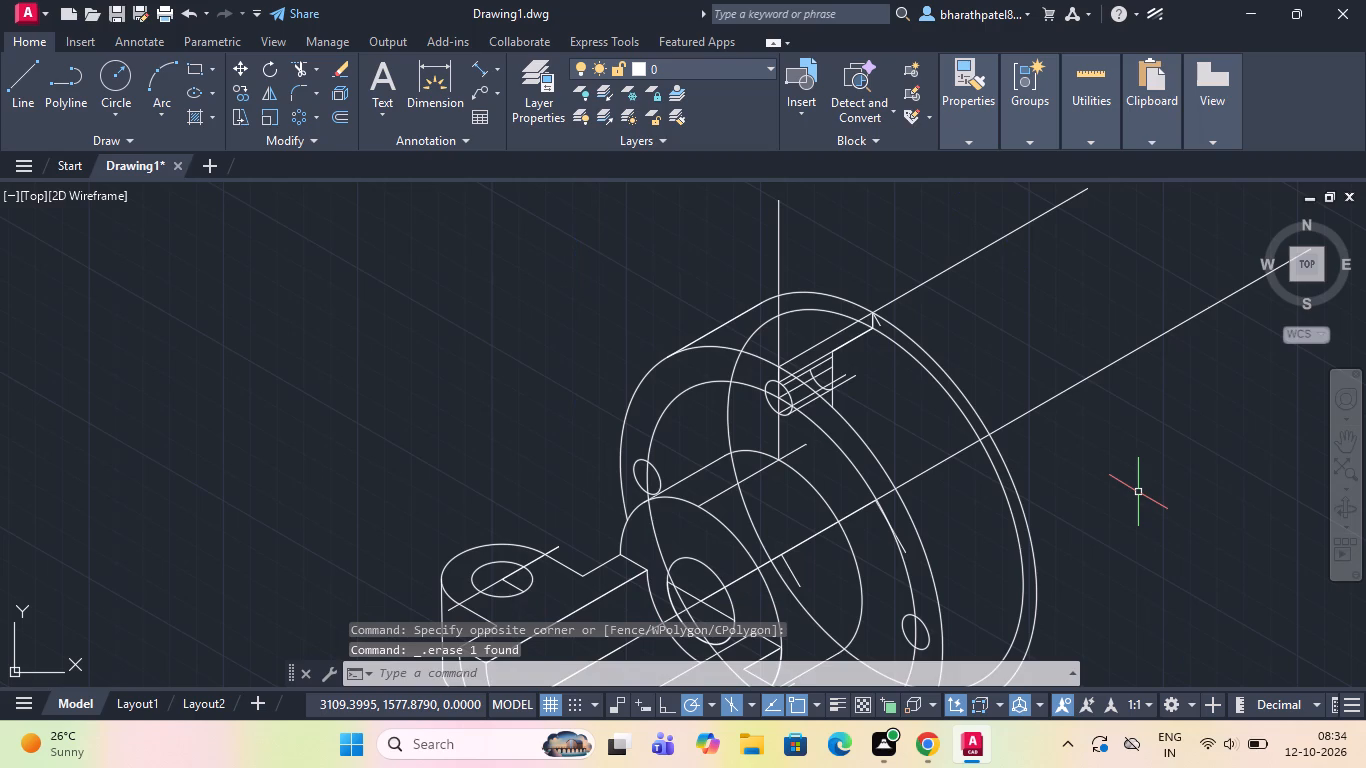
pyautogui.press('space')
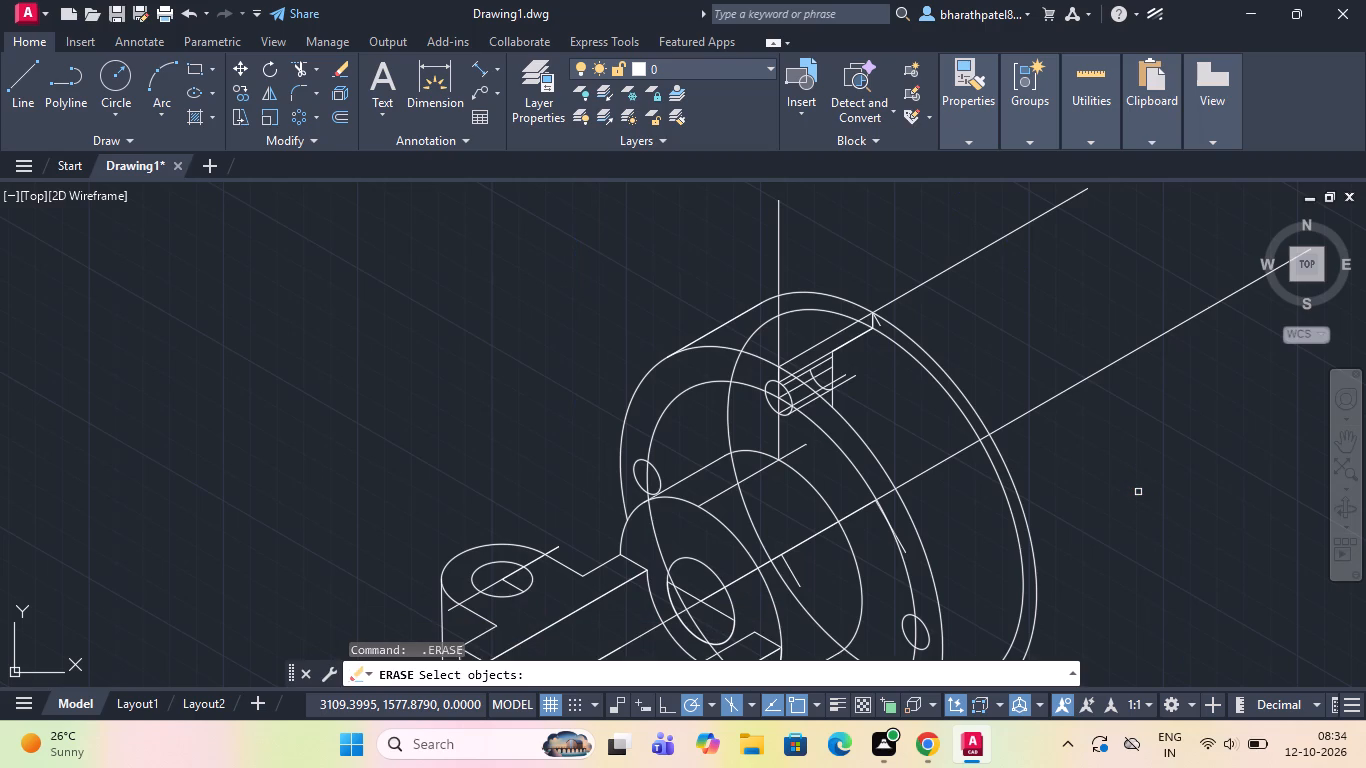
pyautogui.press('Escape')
# Draw an isocircle of diameter 115 centred on the rear flange face's centre point on the axis.
pyautogui.write('ell')
pyautogui.press('Return')
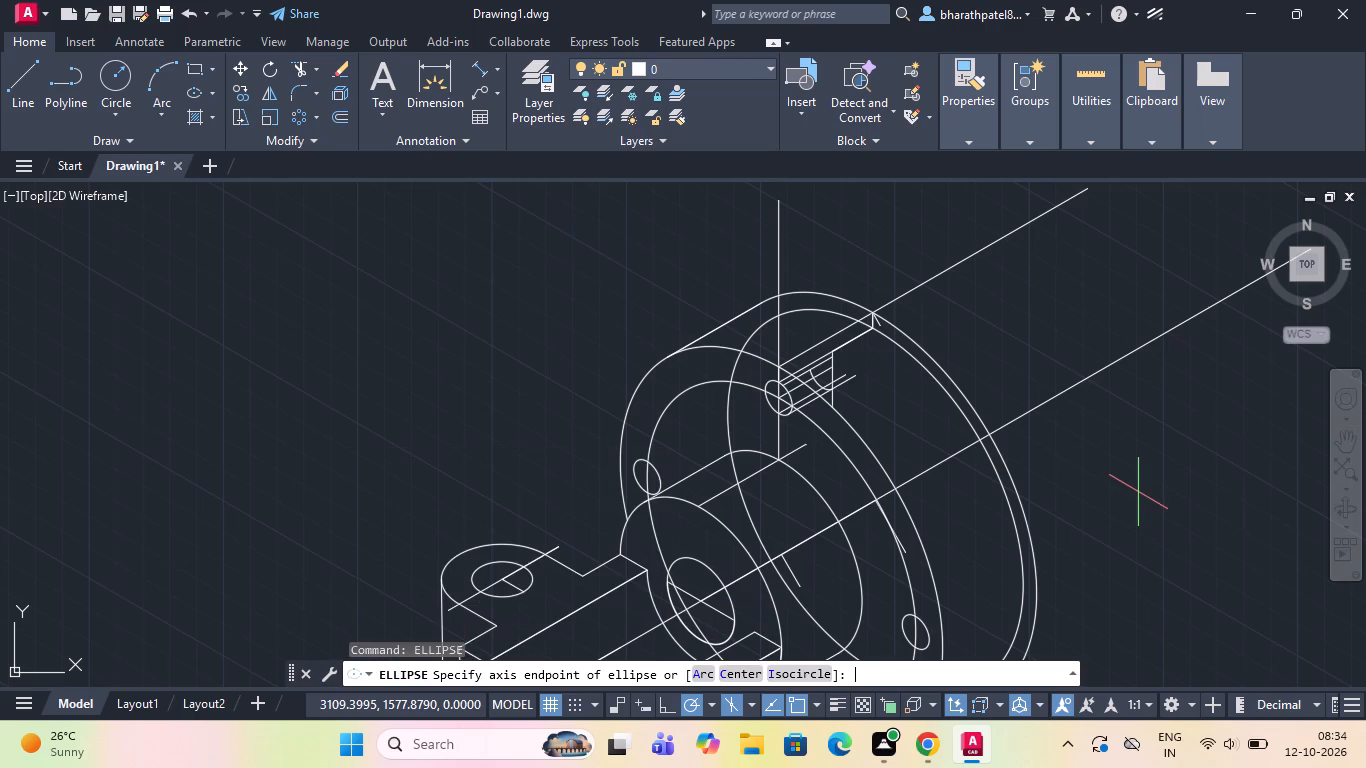
pyautogui.click(809, 674)
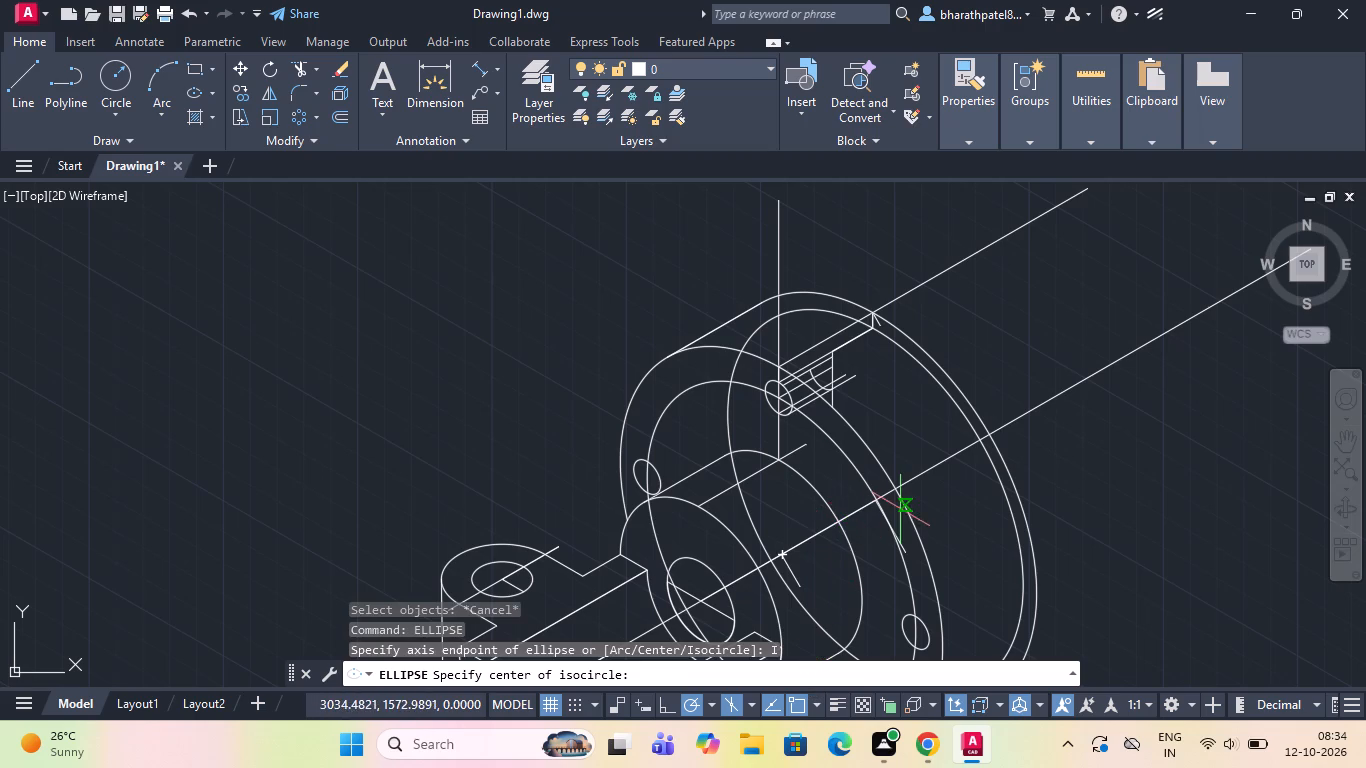
pyautogui.scroll(4, 891, 509)
pyautogui.scroll(2, 783, 473)
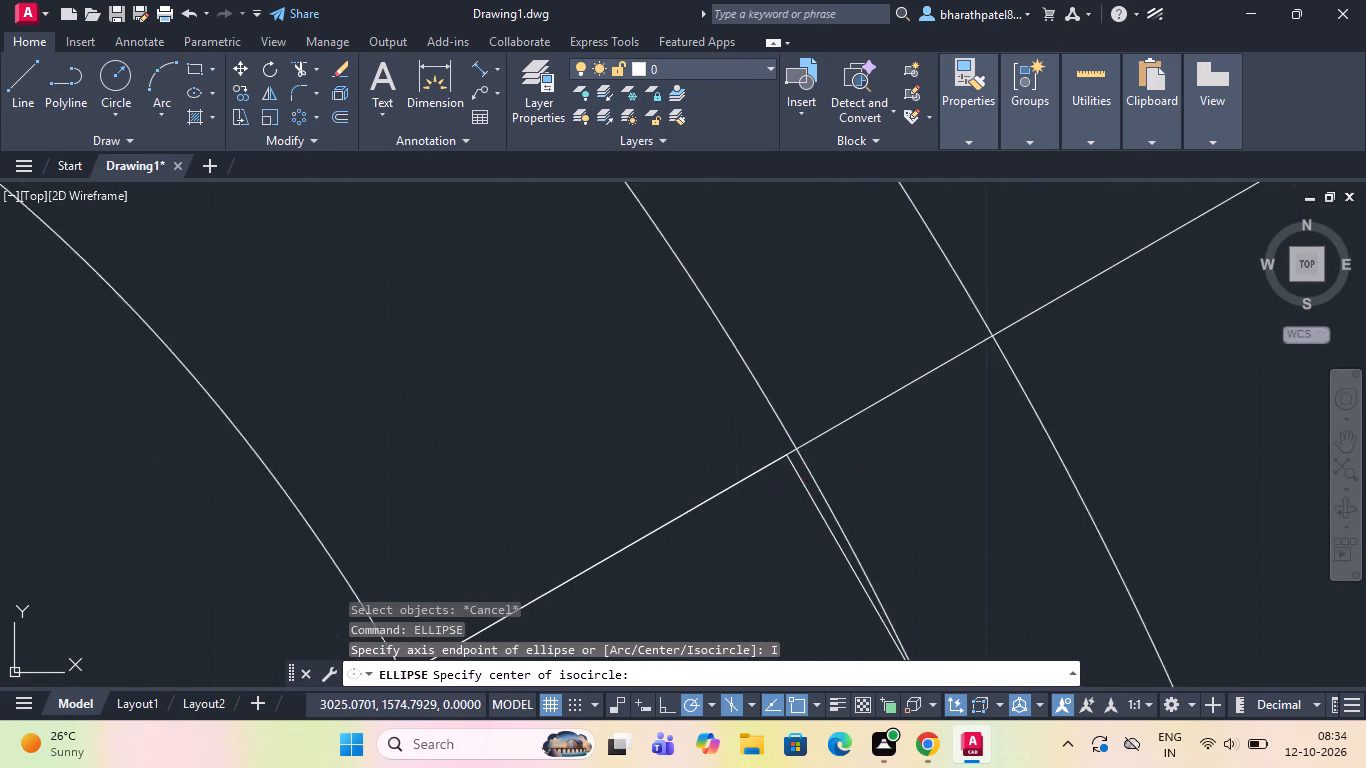
pyautogui.scroll(2, 782, 473)
pyautogui.click(788, 427)
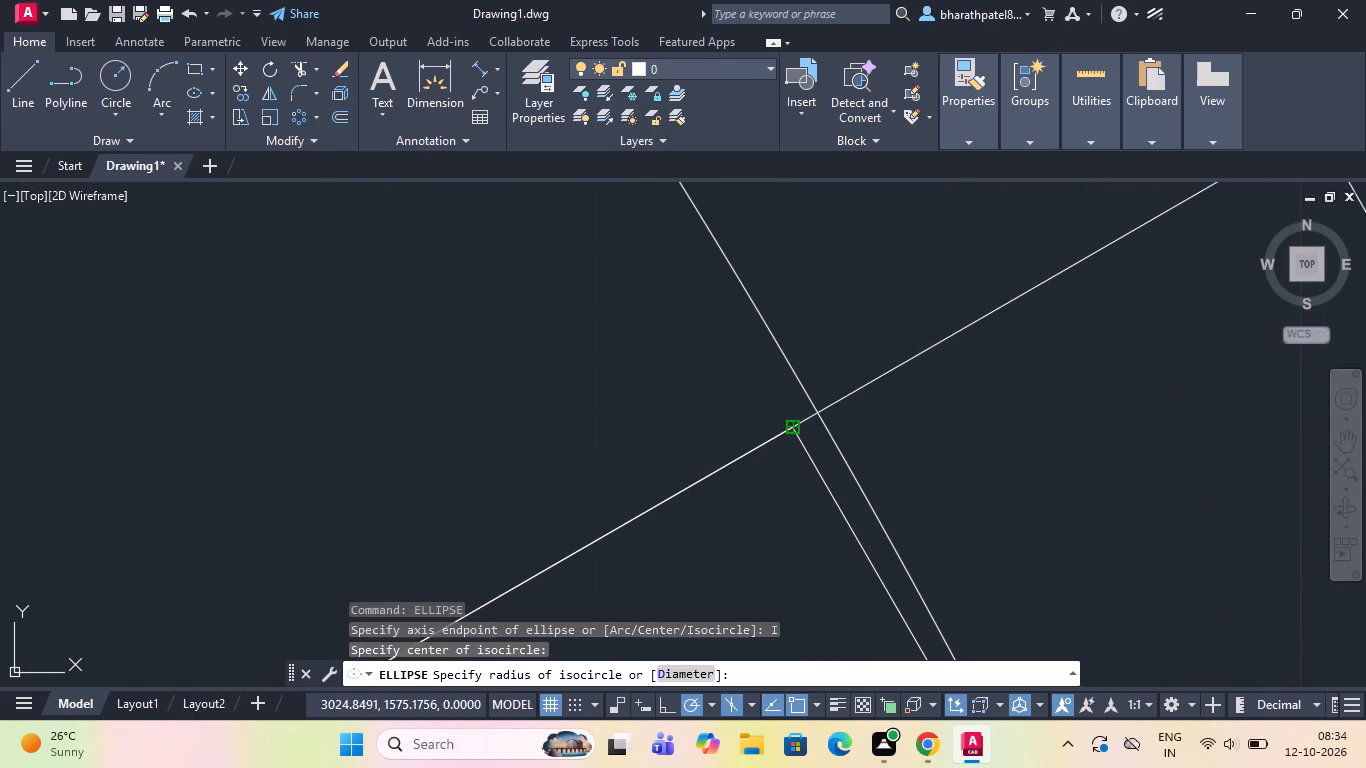
pyautogui.scroll(-5, 788, 427)
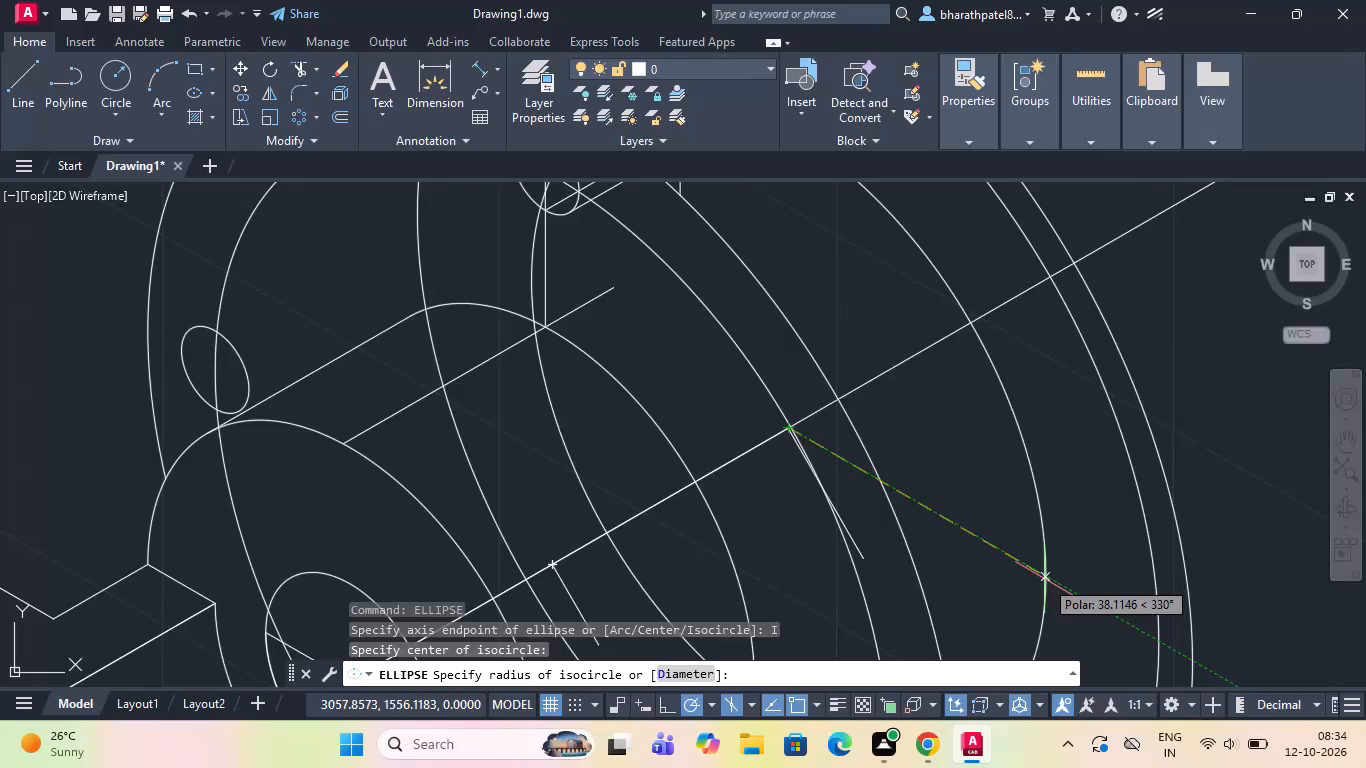
pyautogui.click(687, 670)
pyautogui.write('115')
pyautogui.press('Return')
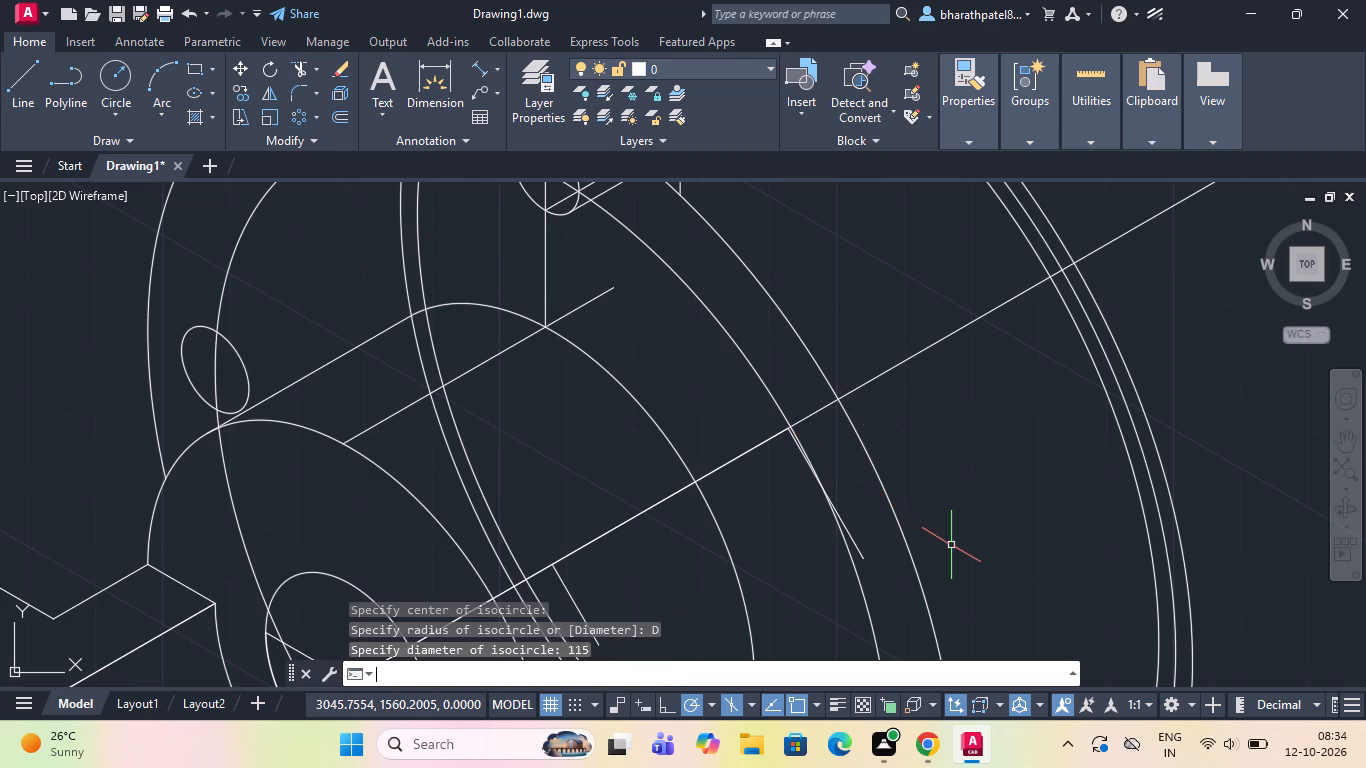
# Trim away the short vertical lines at the rear rim between the 115-diameter isocircle and the inner rear arc.
pyautogui.scroll(-4, 934, 610)
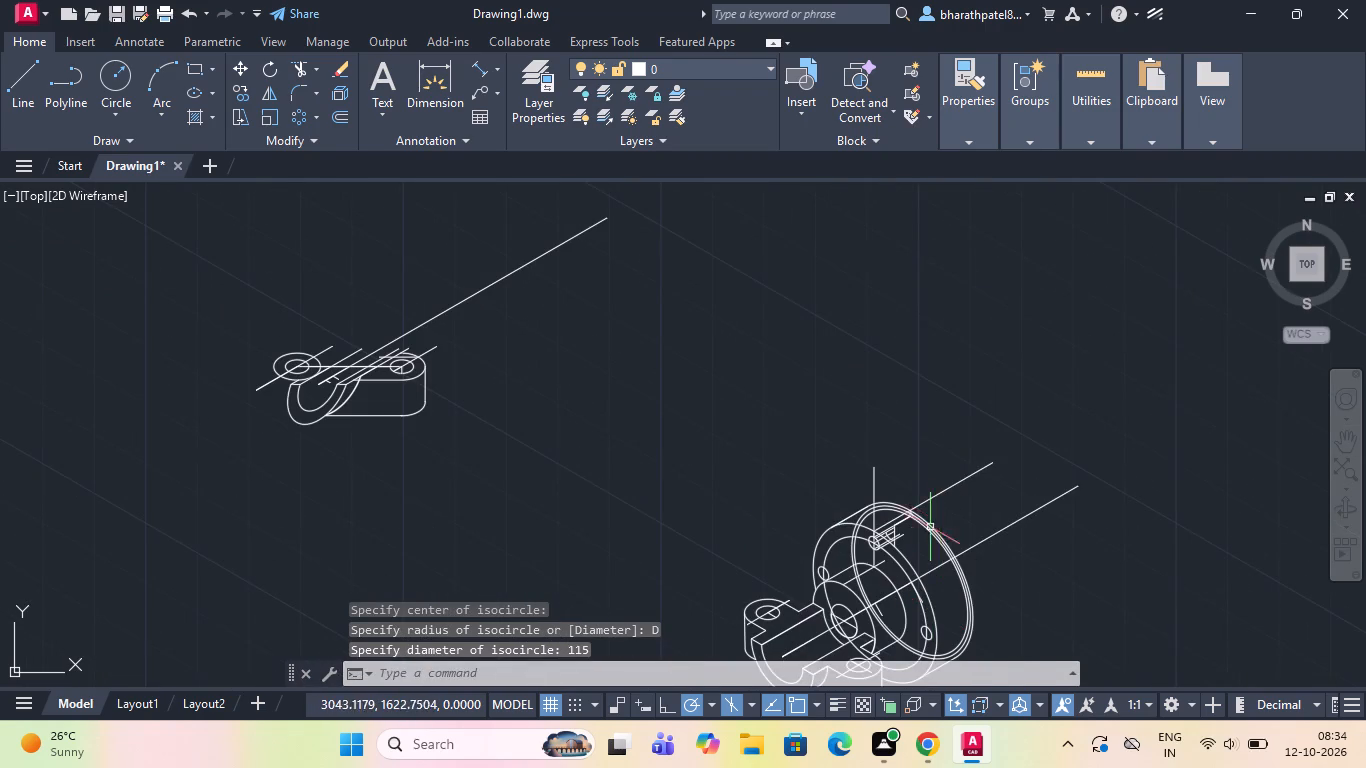
pyautogui.scroll(6, 928, 528)
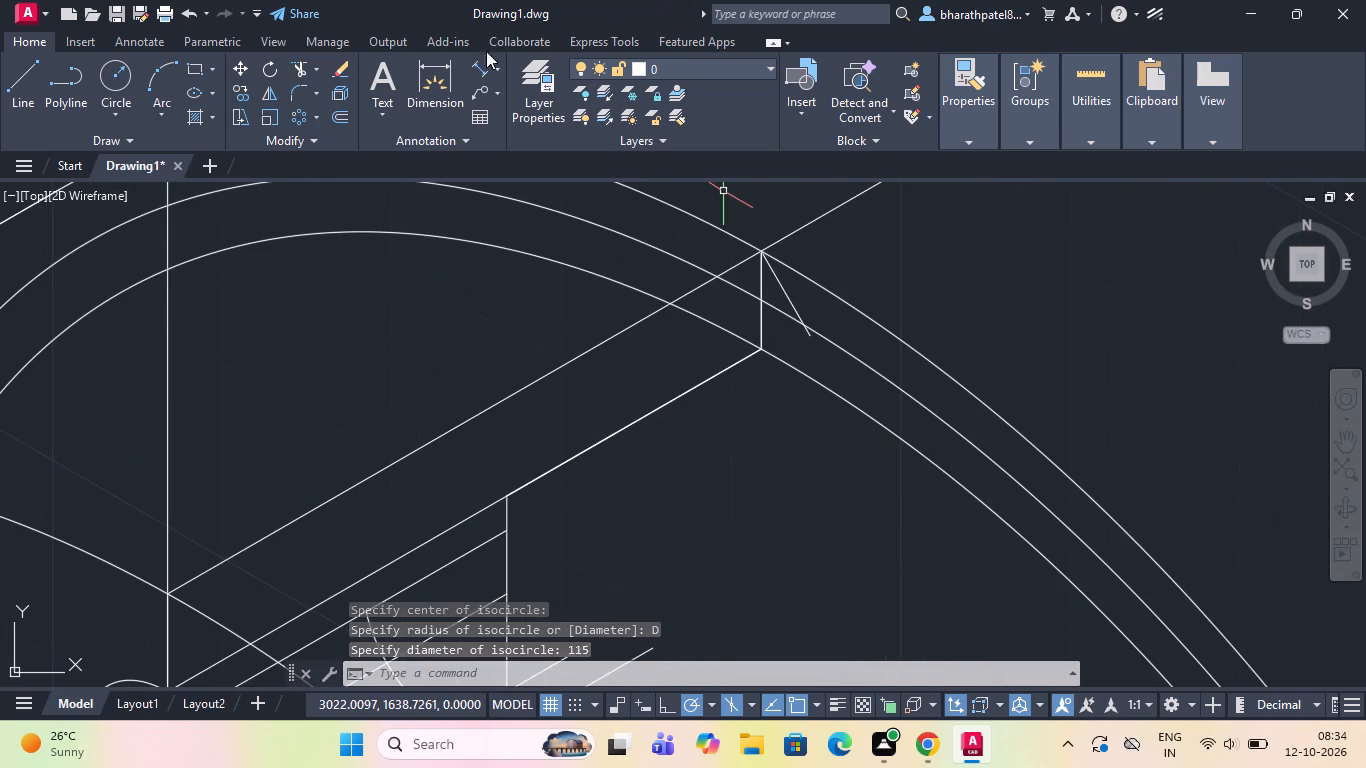
pyautogui.click(297, 72)
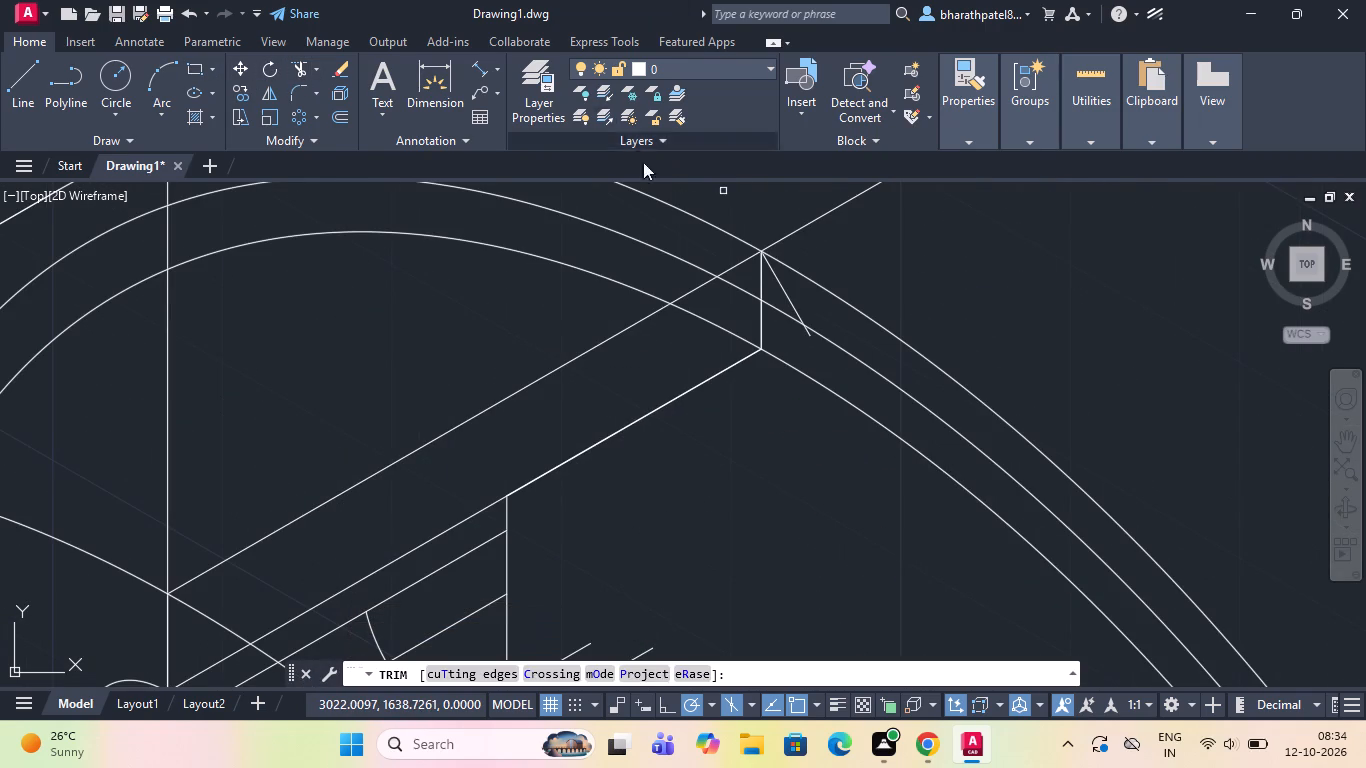
pyautogui.click(762, 320)
pyautogui.click(758, 324)
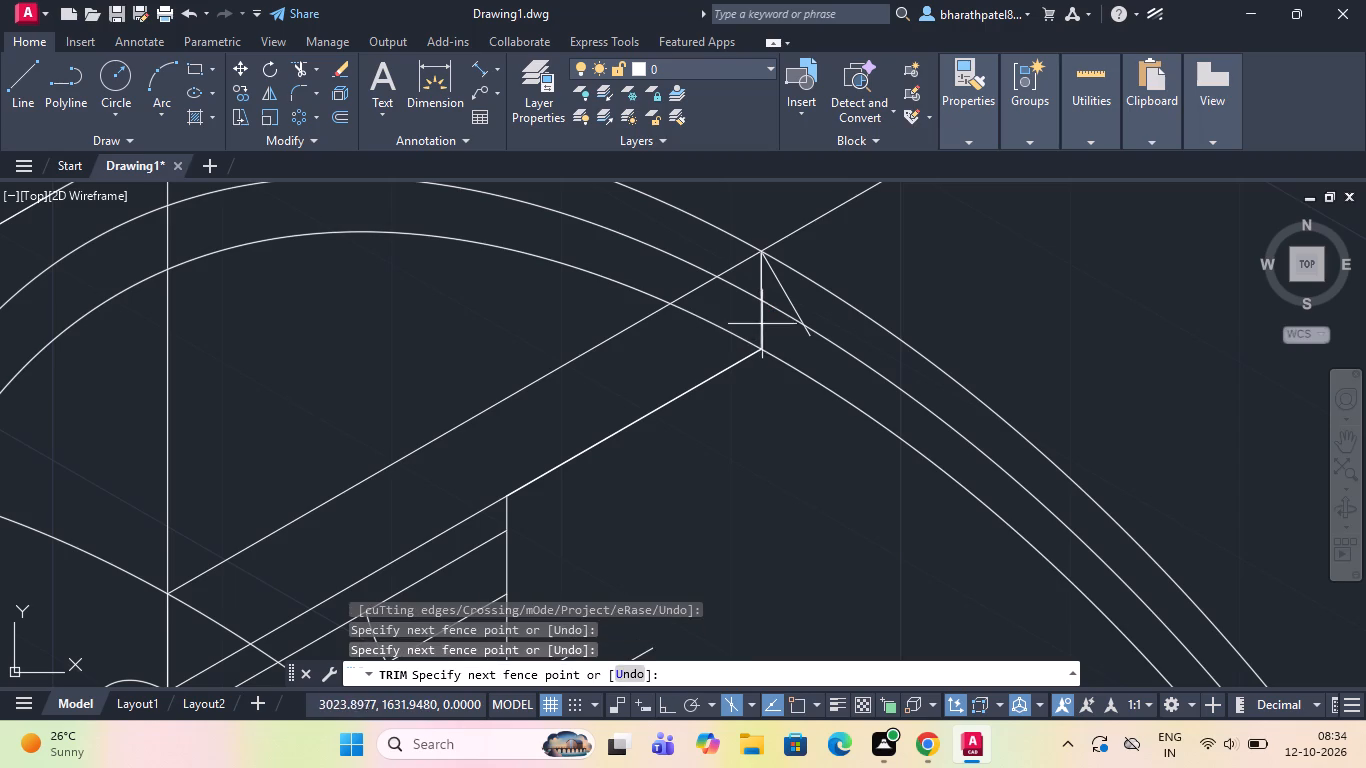
pyautogui.click(785, 331)
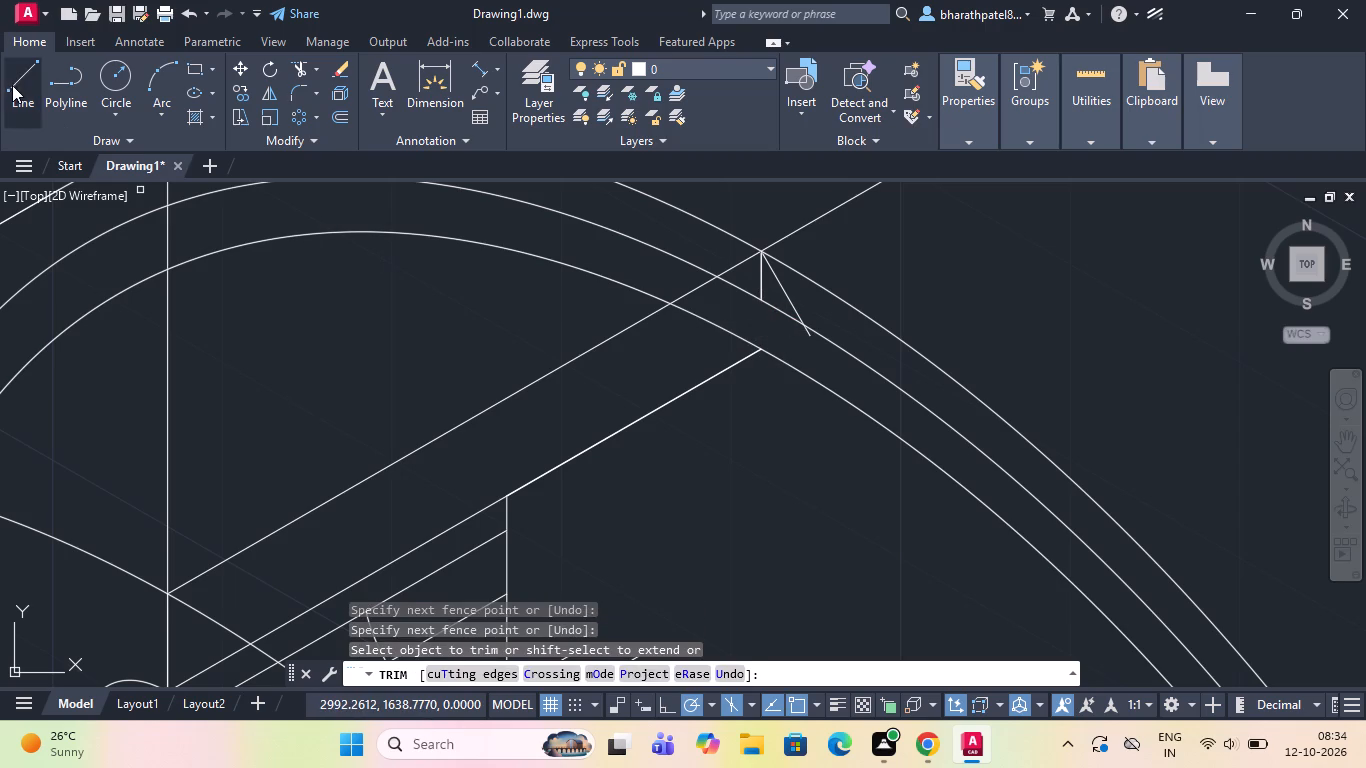
# Draw a 15-long line at 210° from the 115-diameter isocircle at the rear rim, continuing down to the bolt hole's upper edge endpoint.
pyautogui.click(14, 85)
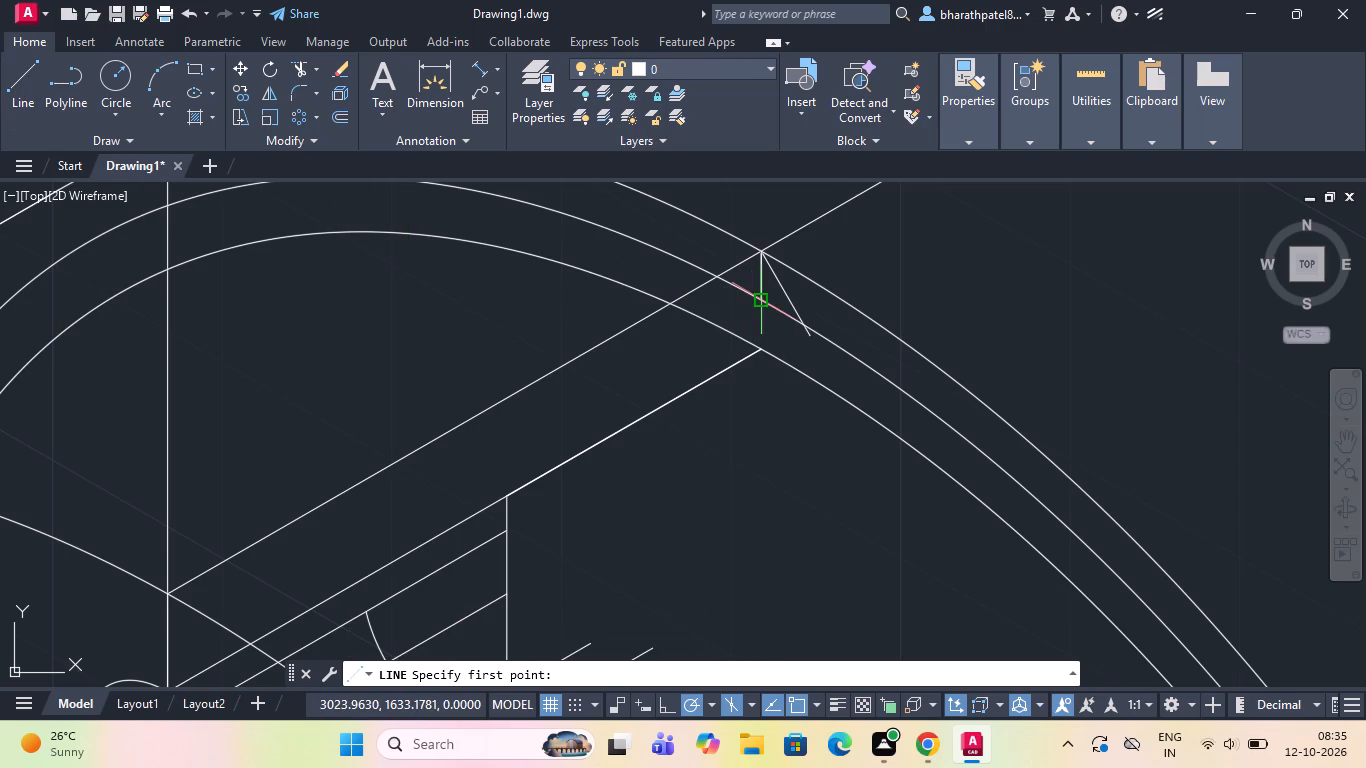
pyautogui.click(758, 299)
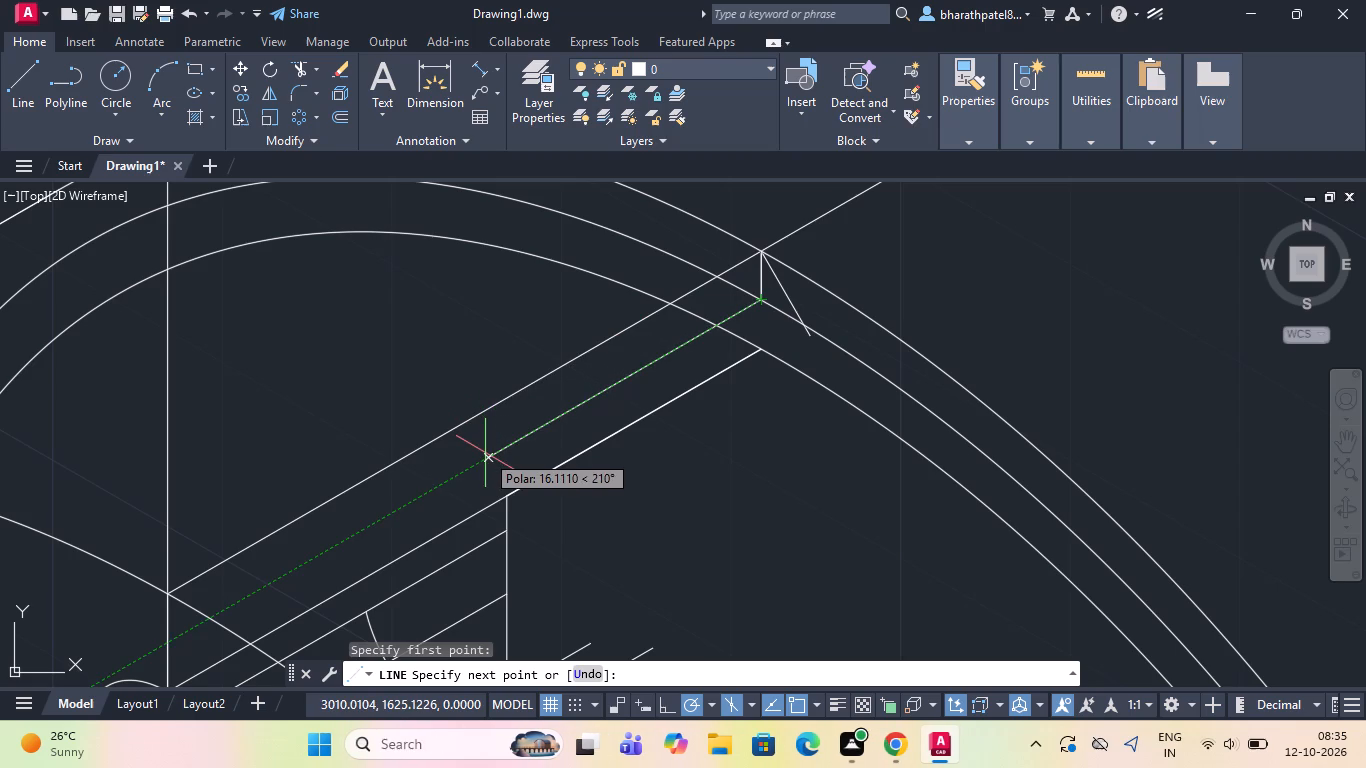
pyautogui.write('15')
pyautogui.press('Return')
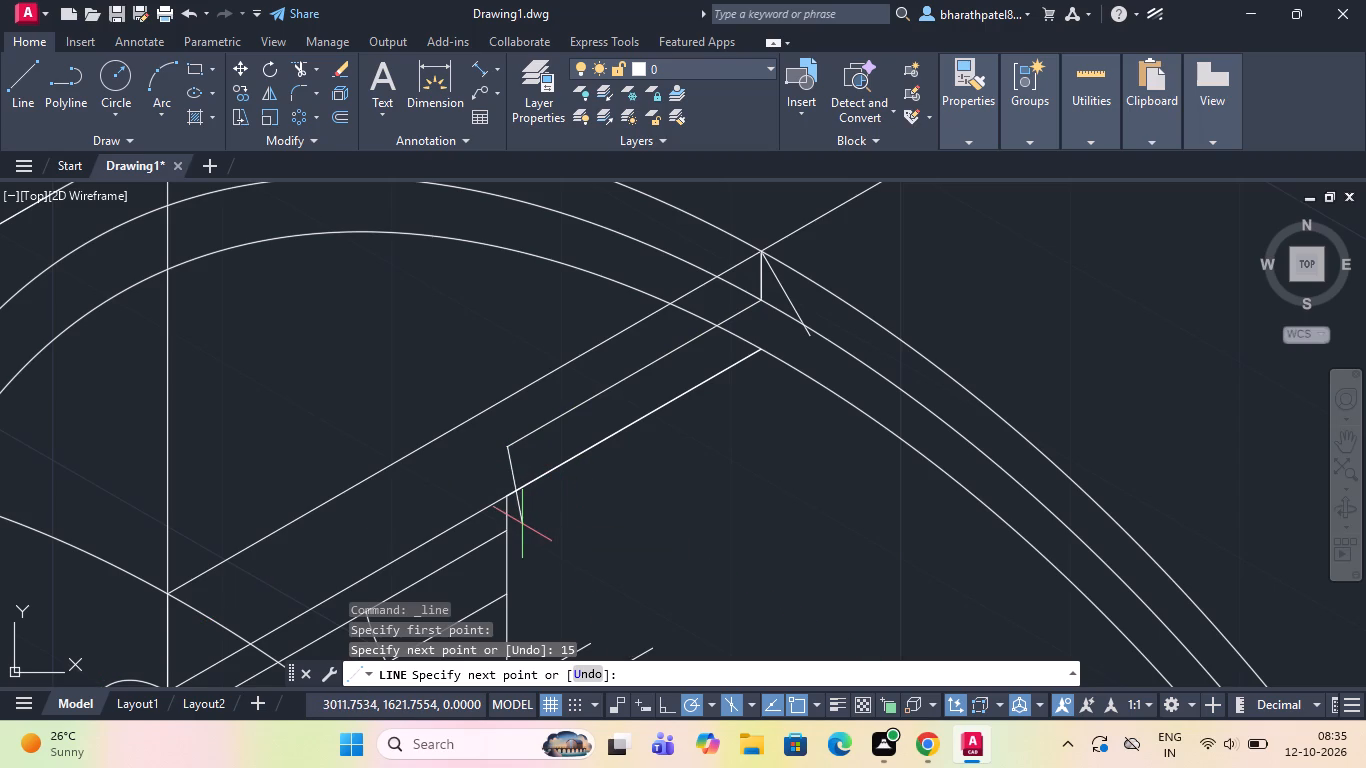
pyautogui.scroll(3, 516, 529)
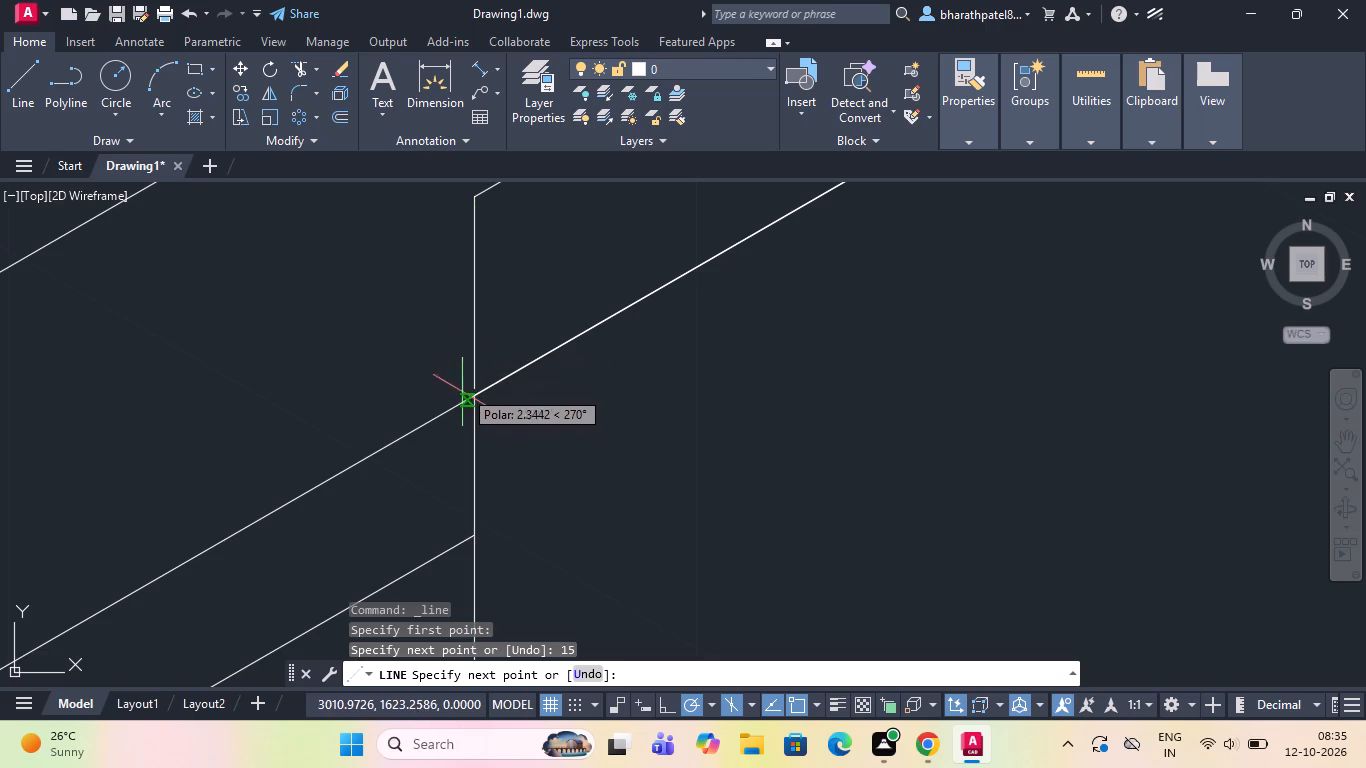
pyautogui.click(475, 539)
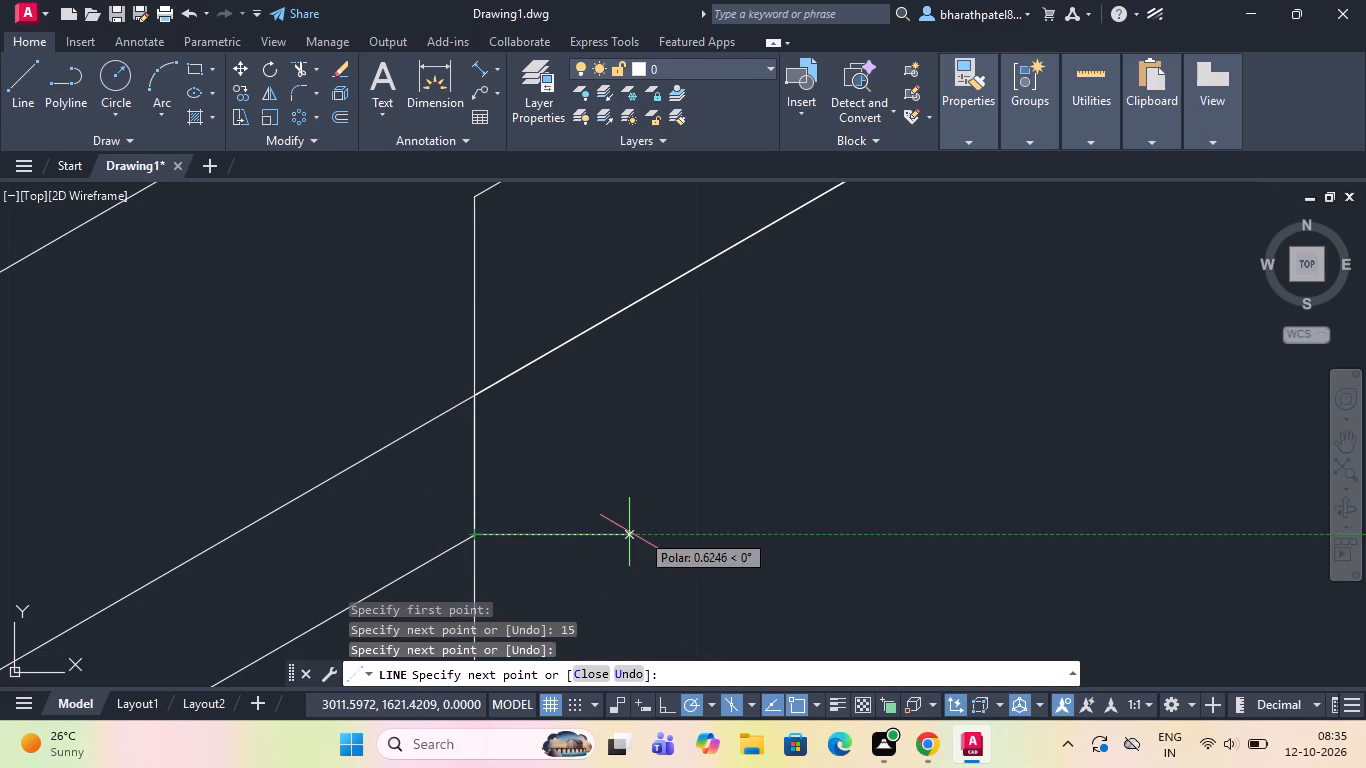
pyautogui.press('Escape')
# Trim away the stray slanted line and its leftover stub at the rear rim beside the short vertical edge.
pyautogui.scroll(-5, 595, 425)
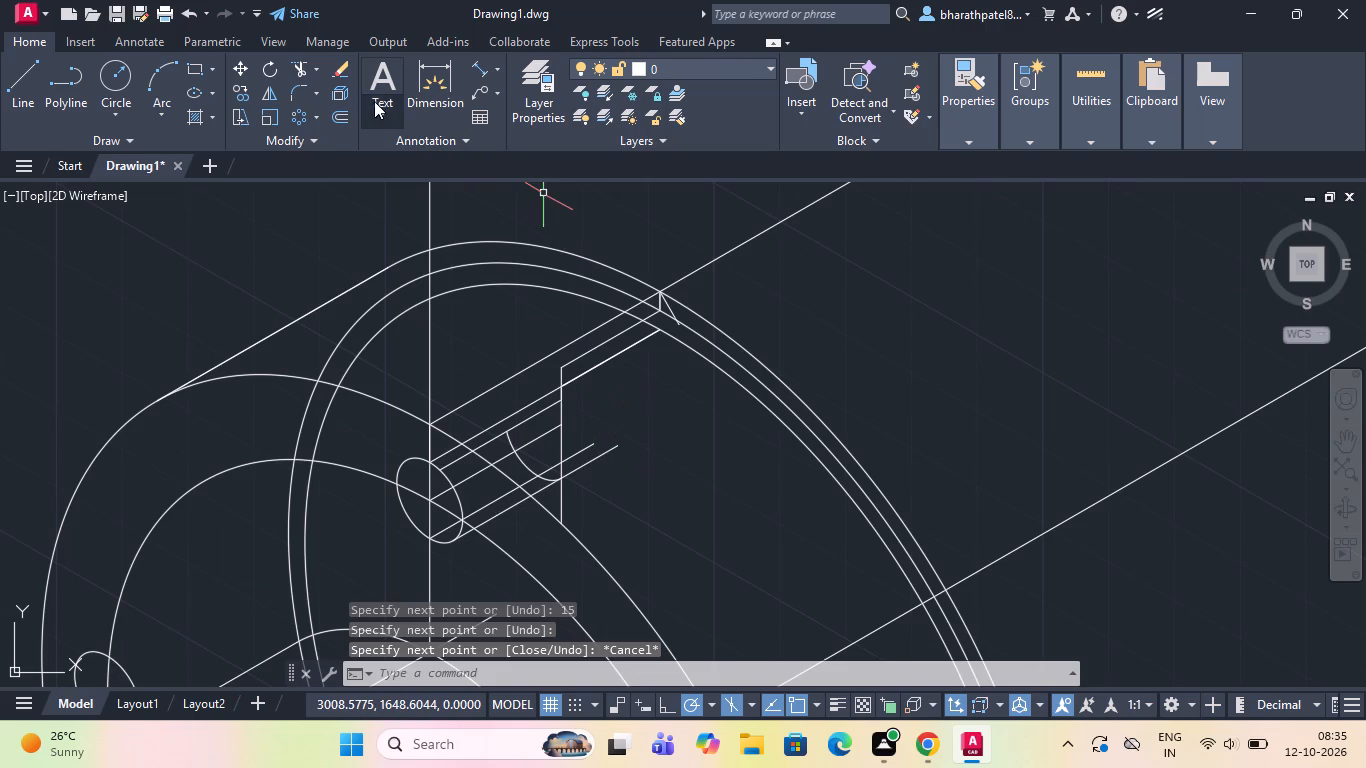
pyautogui.click(293, 67)
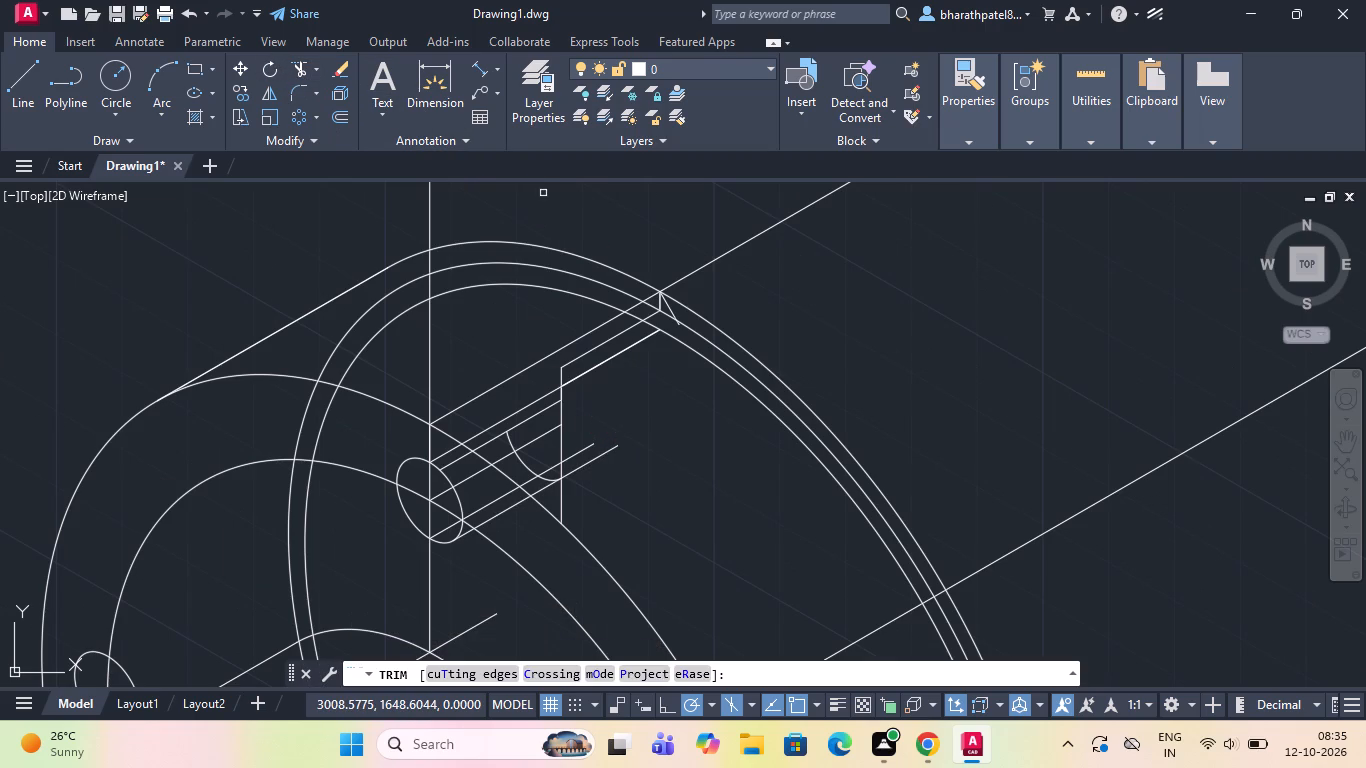
pyautogui.scroll(3, 616, 332)
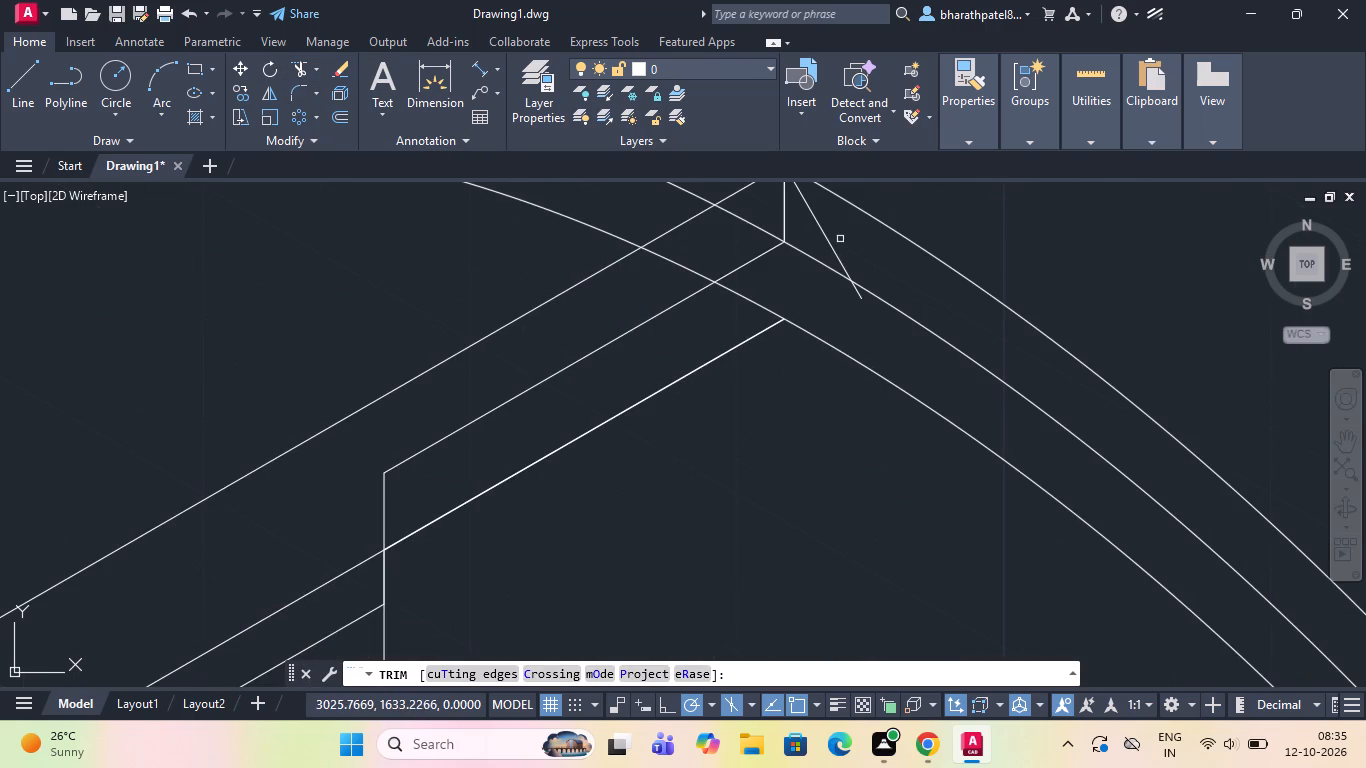
pyautogui.click(840, 239)
pyautogui.click(804, 244)
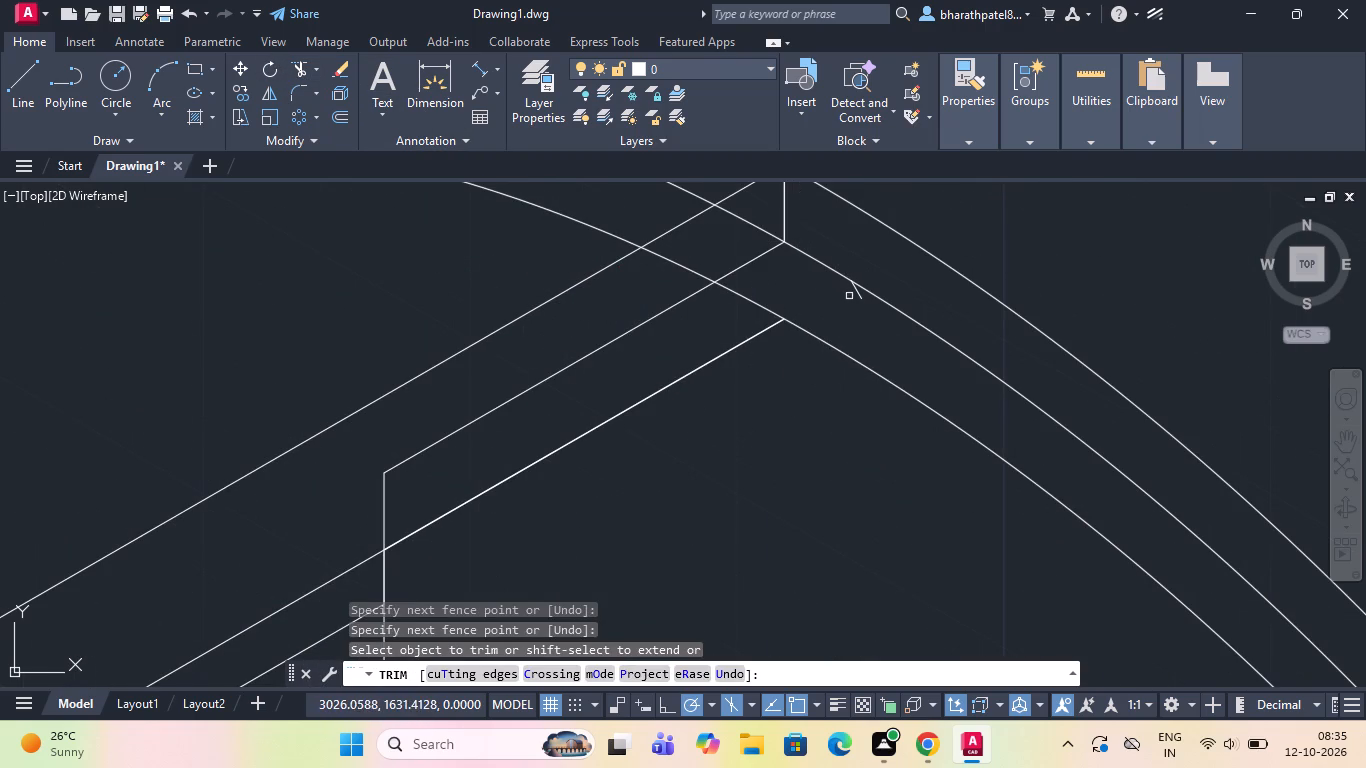
pyautogui.click(855, 292)
# Trim away the inner rear arcs between the sloping section edges and the old recess line just below the new 15-long line.
pyautogui.scroll(-2, 838, 315)
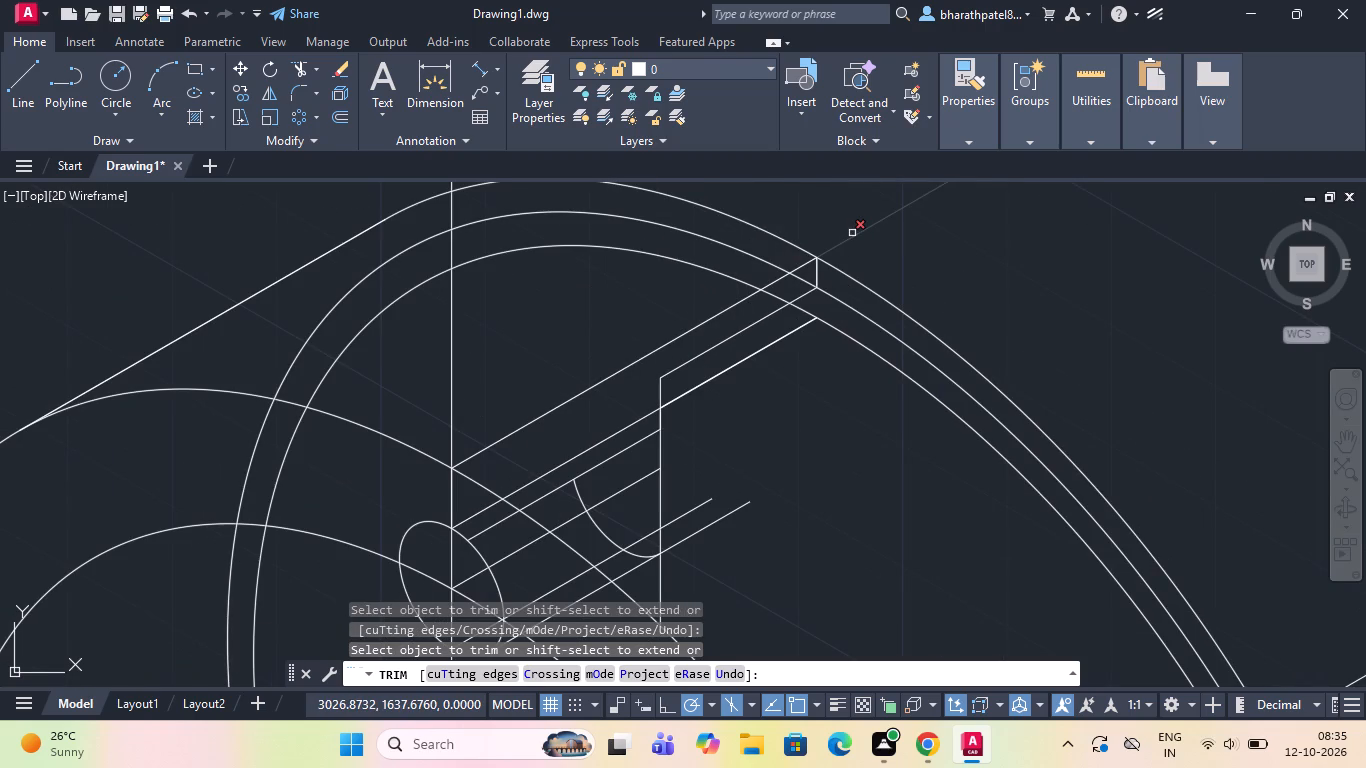
pyautogui.click(808, 277)
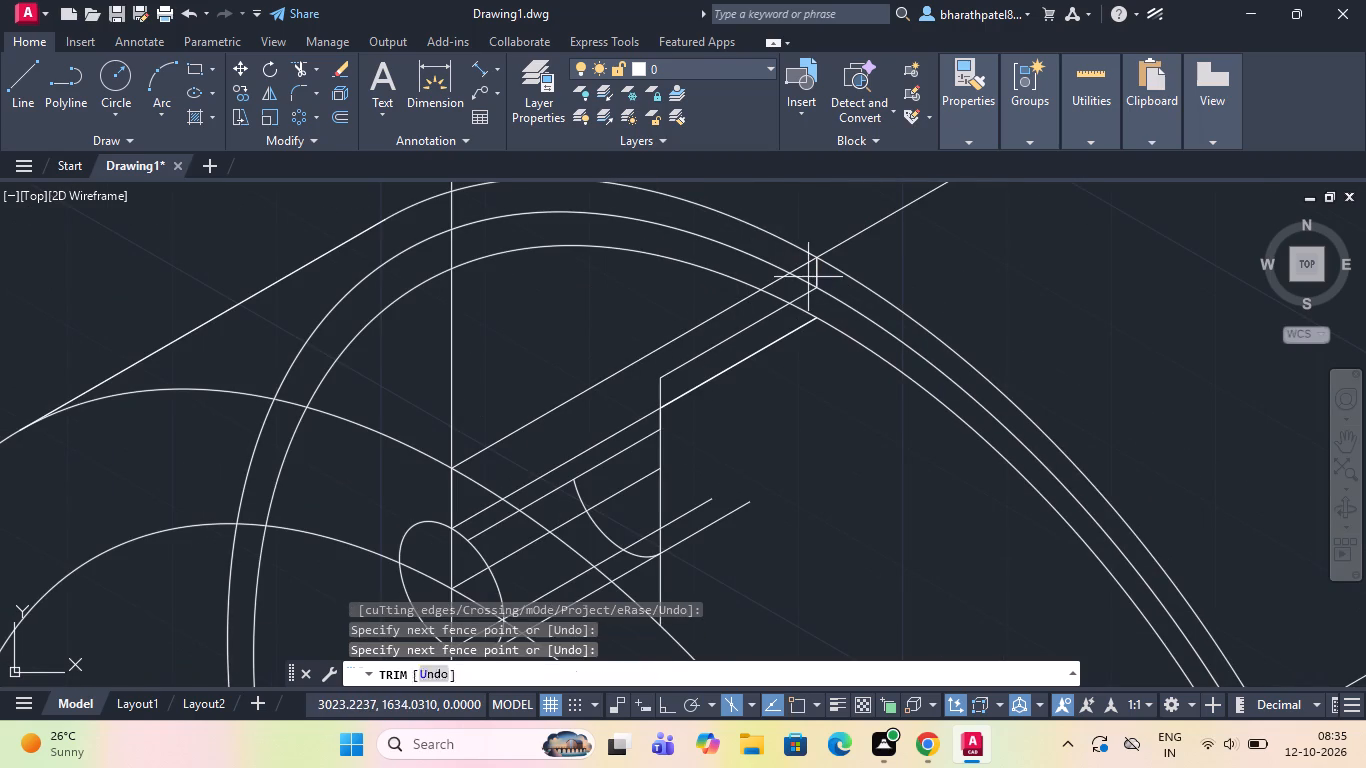
pyautogui.click(759, 308)
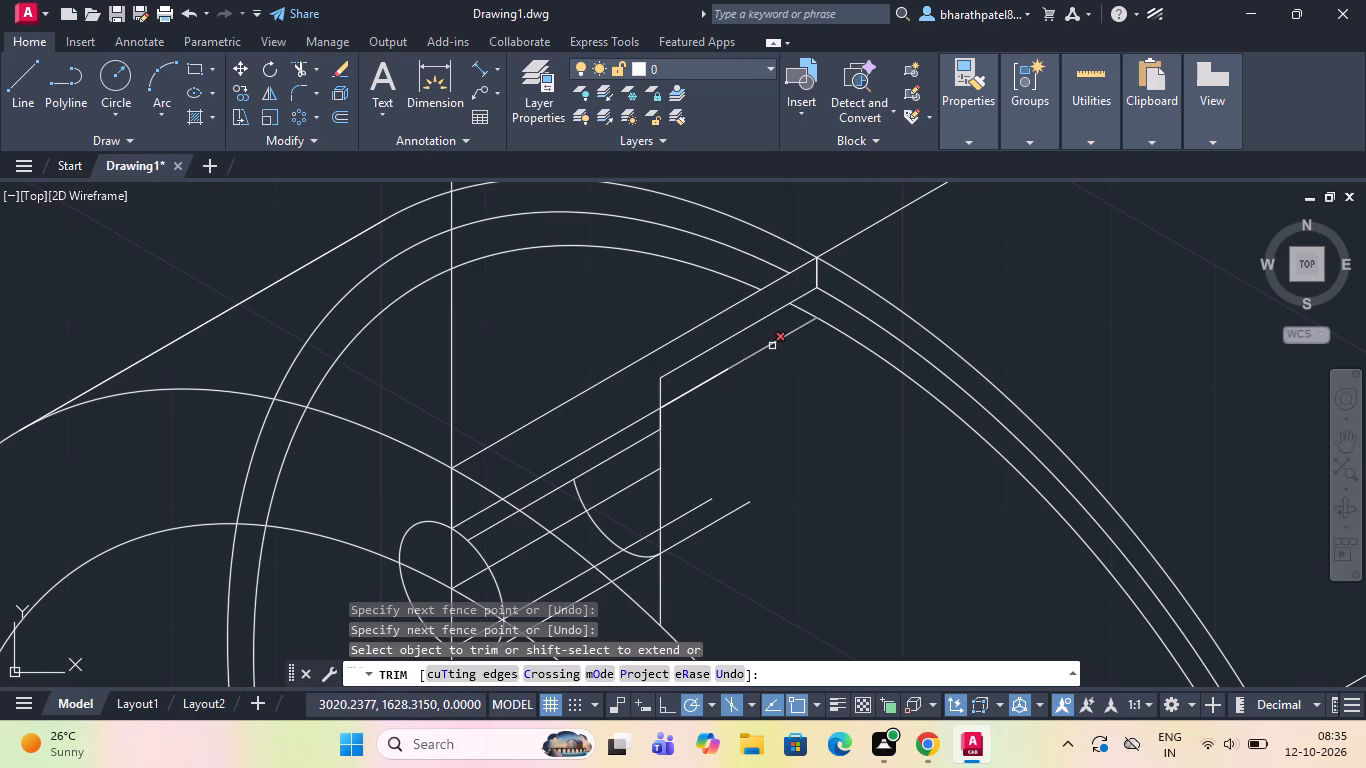
pyautogui.click(691, 389)
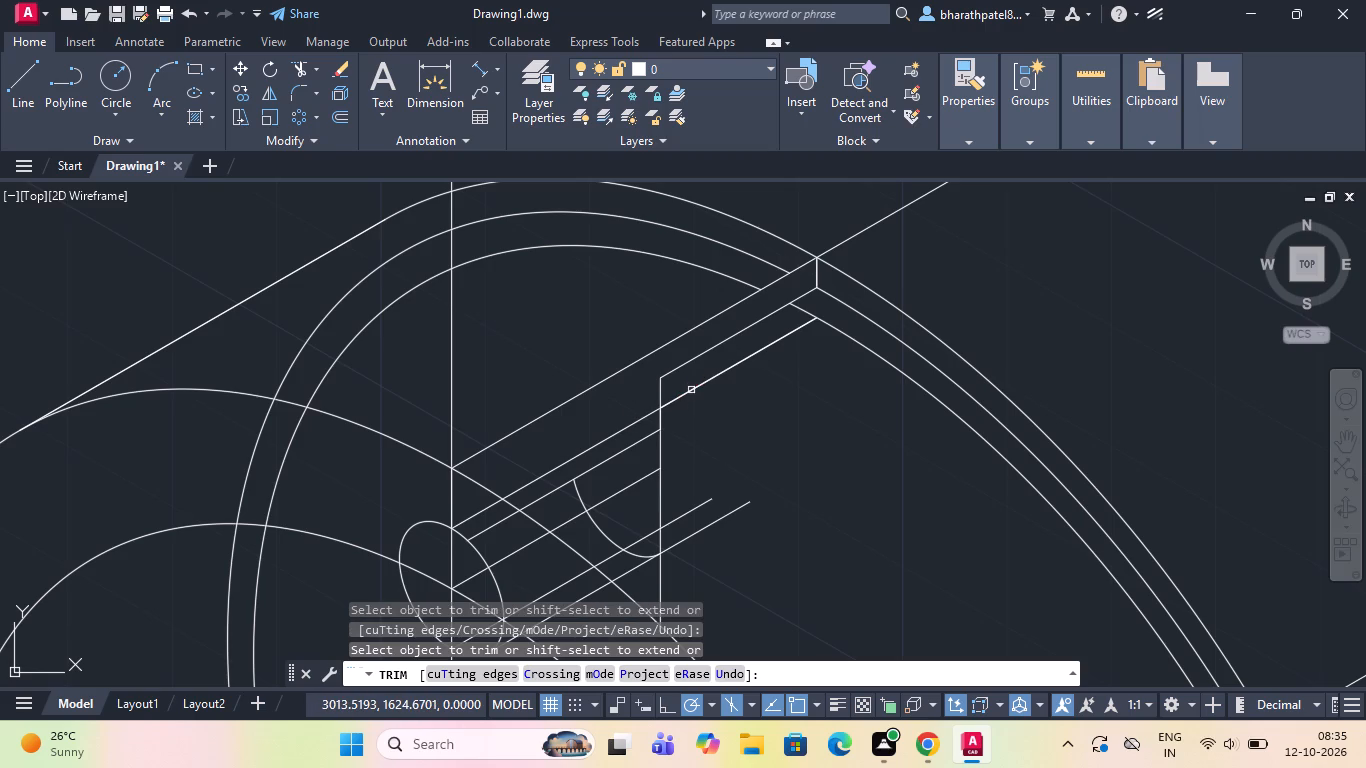
pyautogui.click(690, 377)
pyautogui.click(724, 430)
# Trim away the vertical piece across the upper half of the bolt hole's rear end and the leftover sloping line above the hole.
pyautogui.scroll(-1, 725, 403)
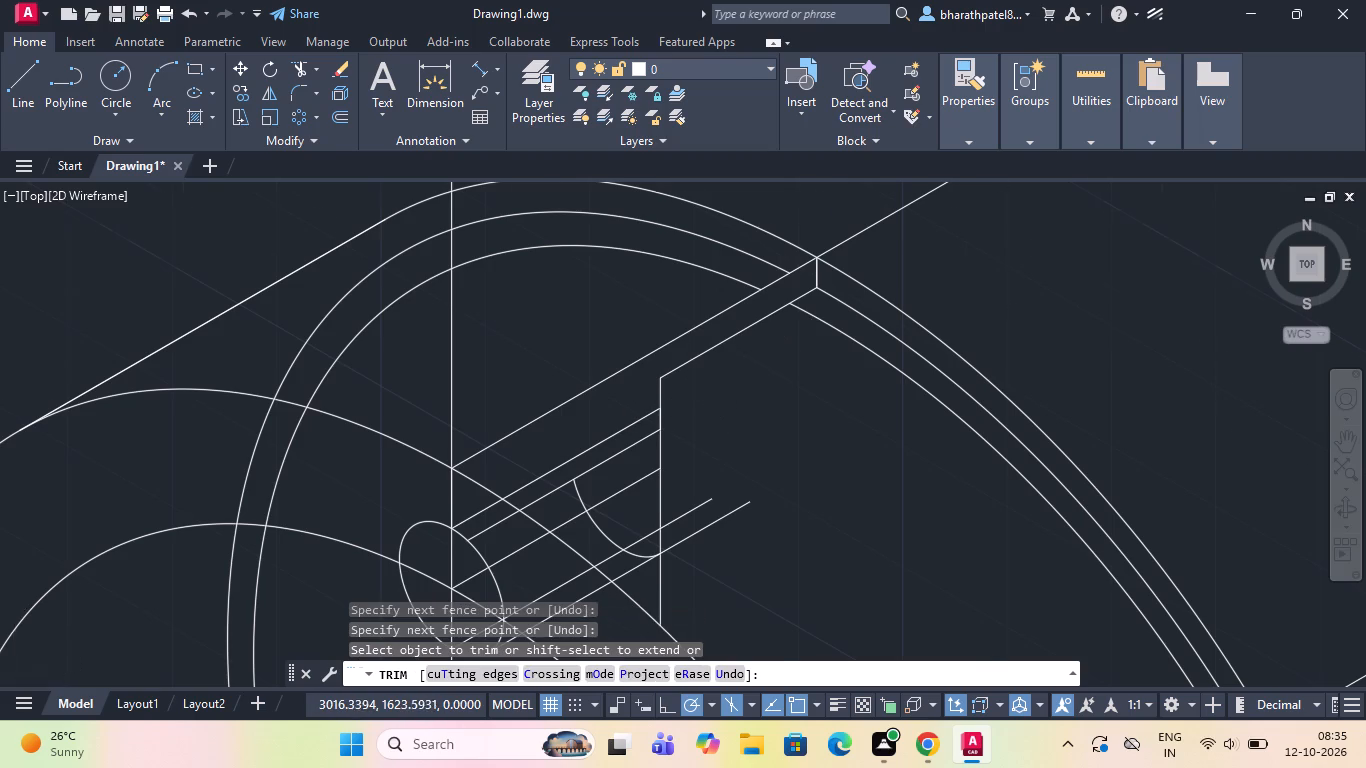
pyautogui.scroll(-1, 725, 403)
pyautogui.scroll(2, 722, 492)
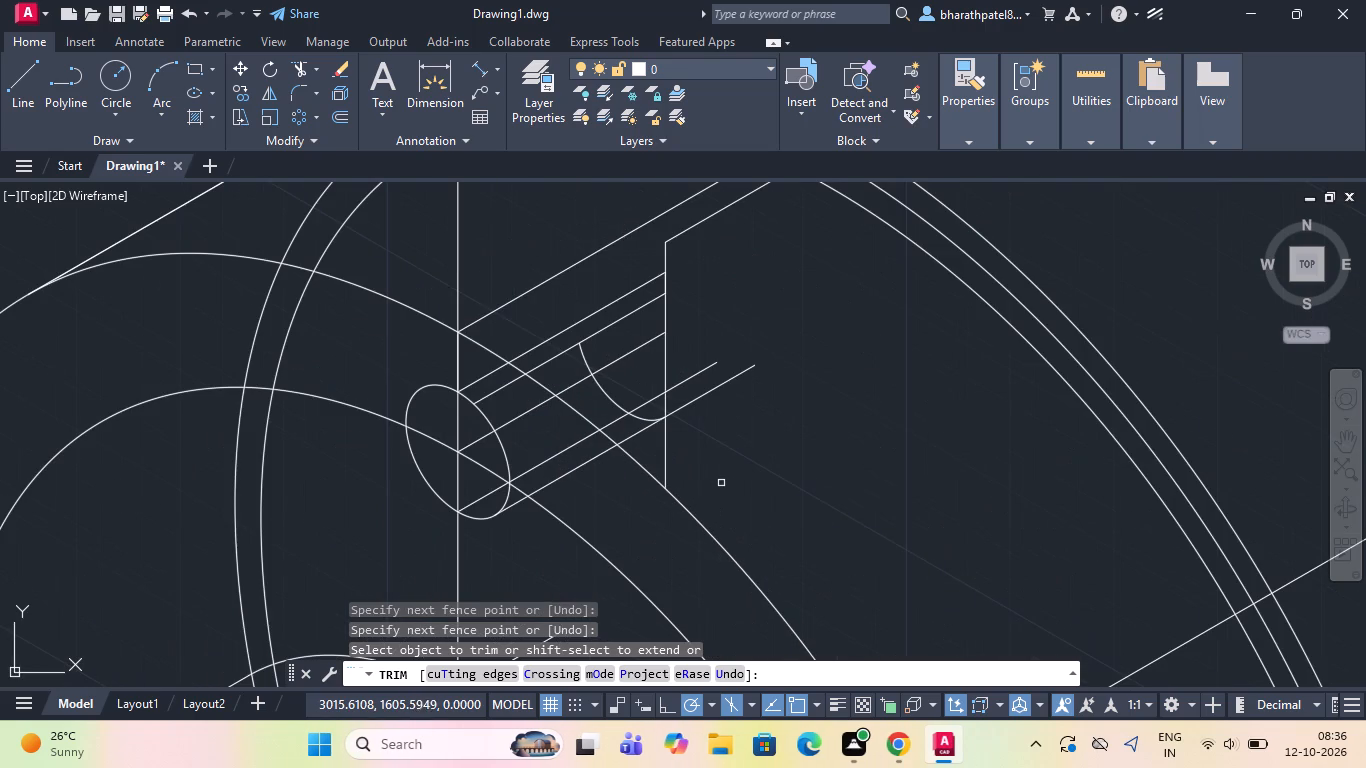
pyautogui.scroll(-1, 708, 430)
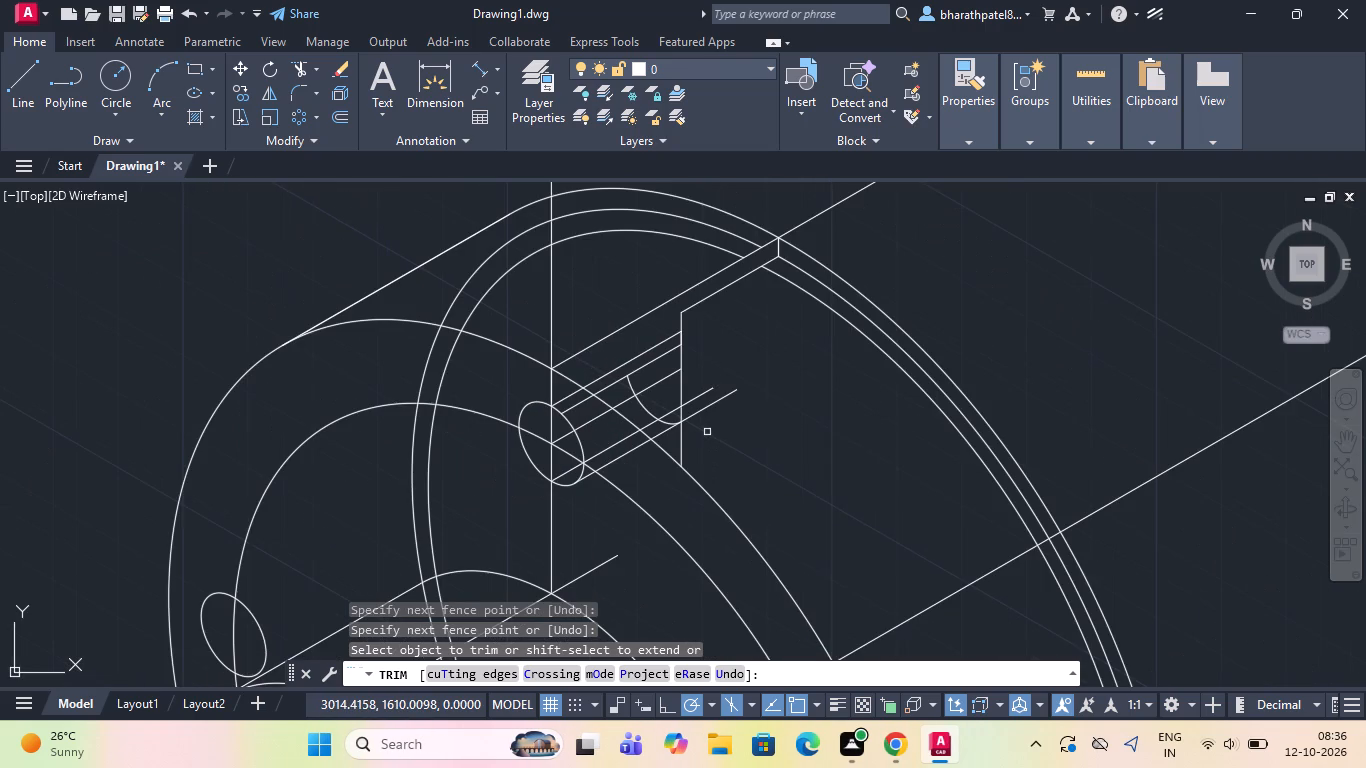
pyautogui.click(679, 364)
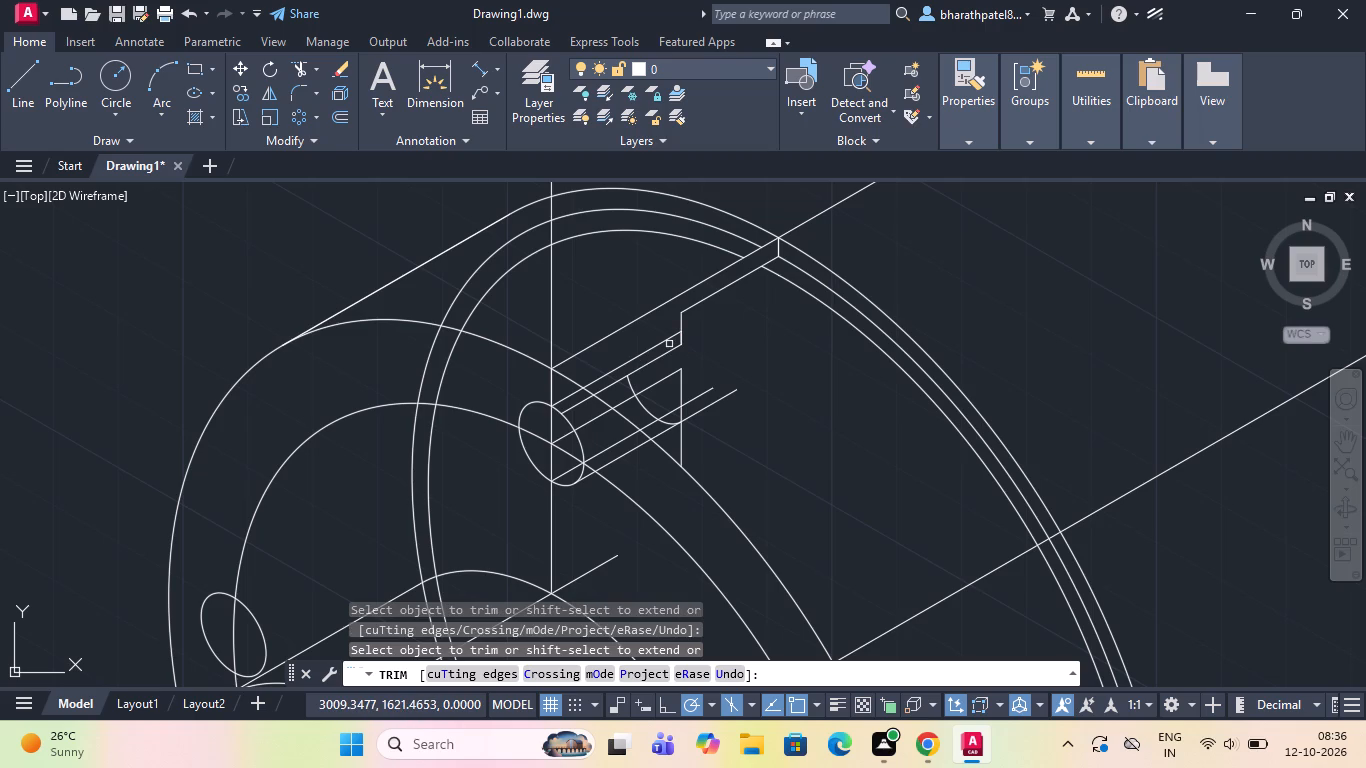
pyautogui.click(668, 340)
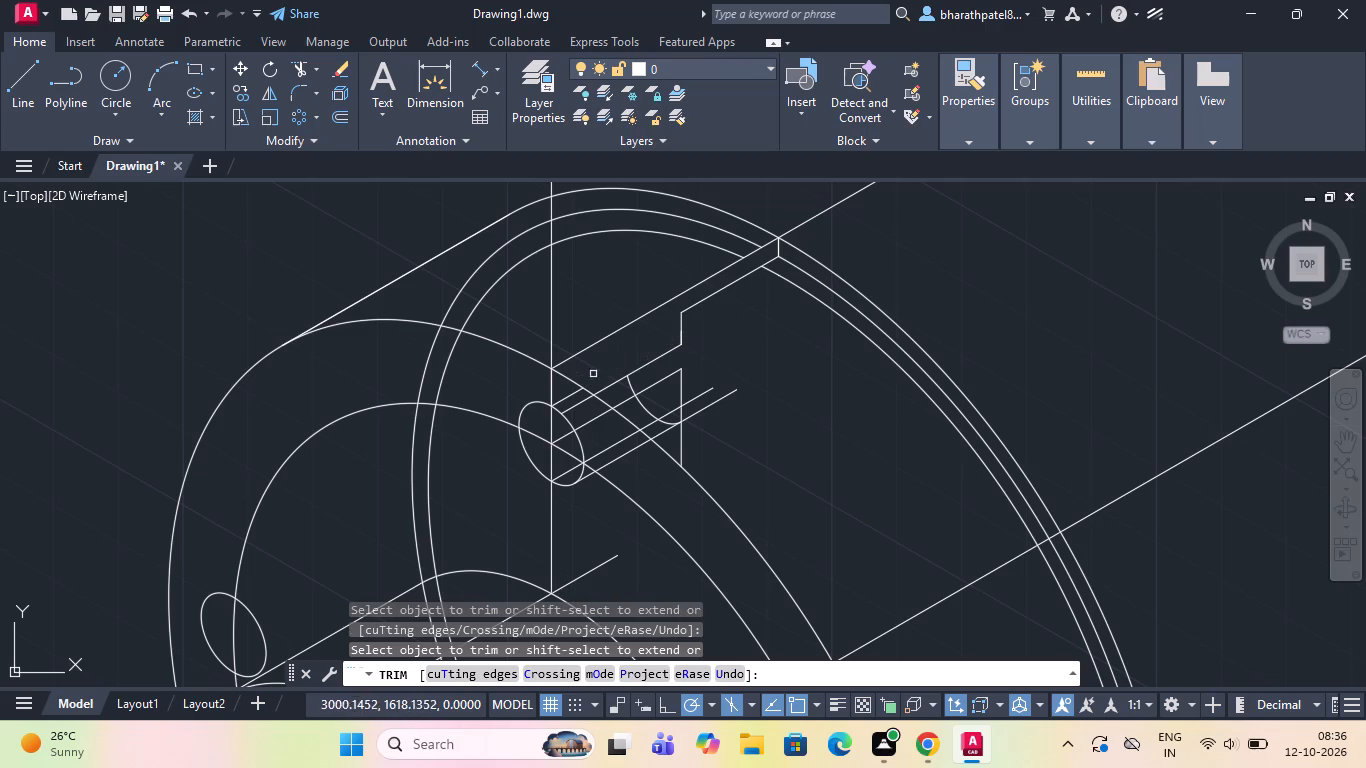
pyautogui.click(574, 394)
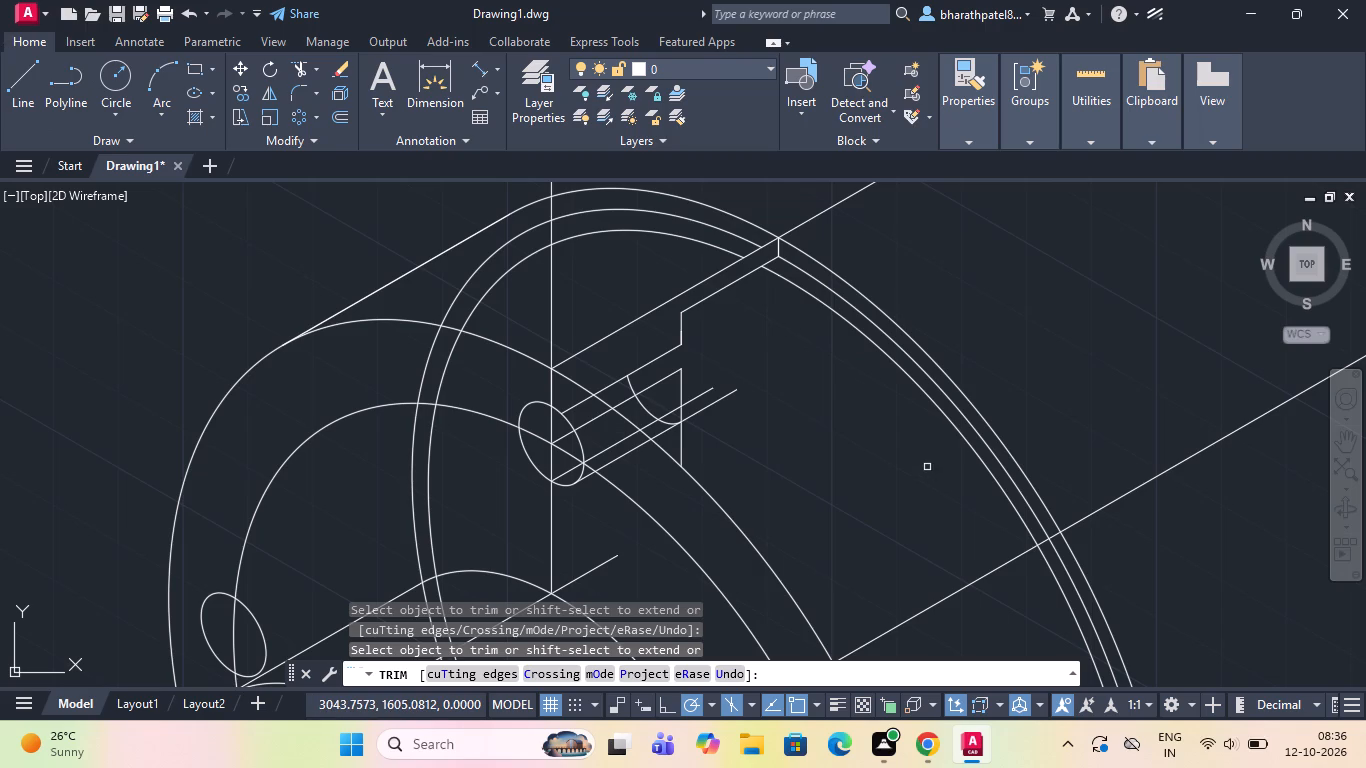
pyautogui.press('Escape')
# Draw an isocircle of diameter 10 centred on the rear endpoint of the bolt hole's axis.
pyautogui.press('e')
pyautogui.press('l')
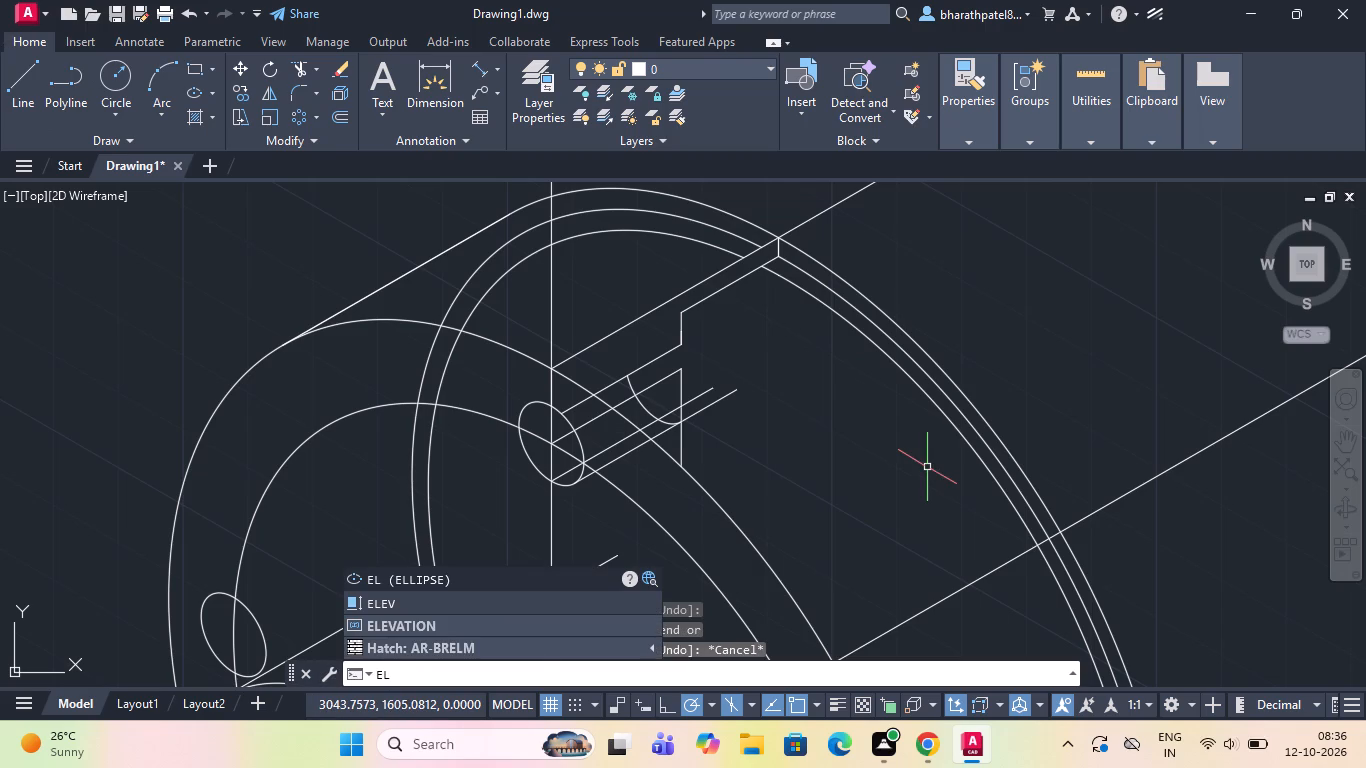
pyautogui.press('l')
pyautogui.press('Return')
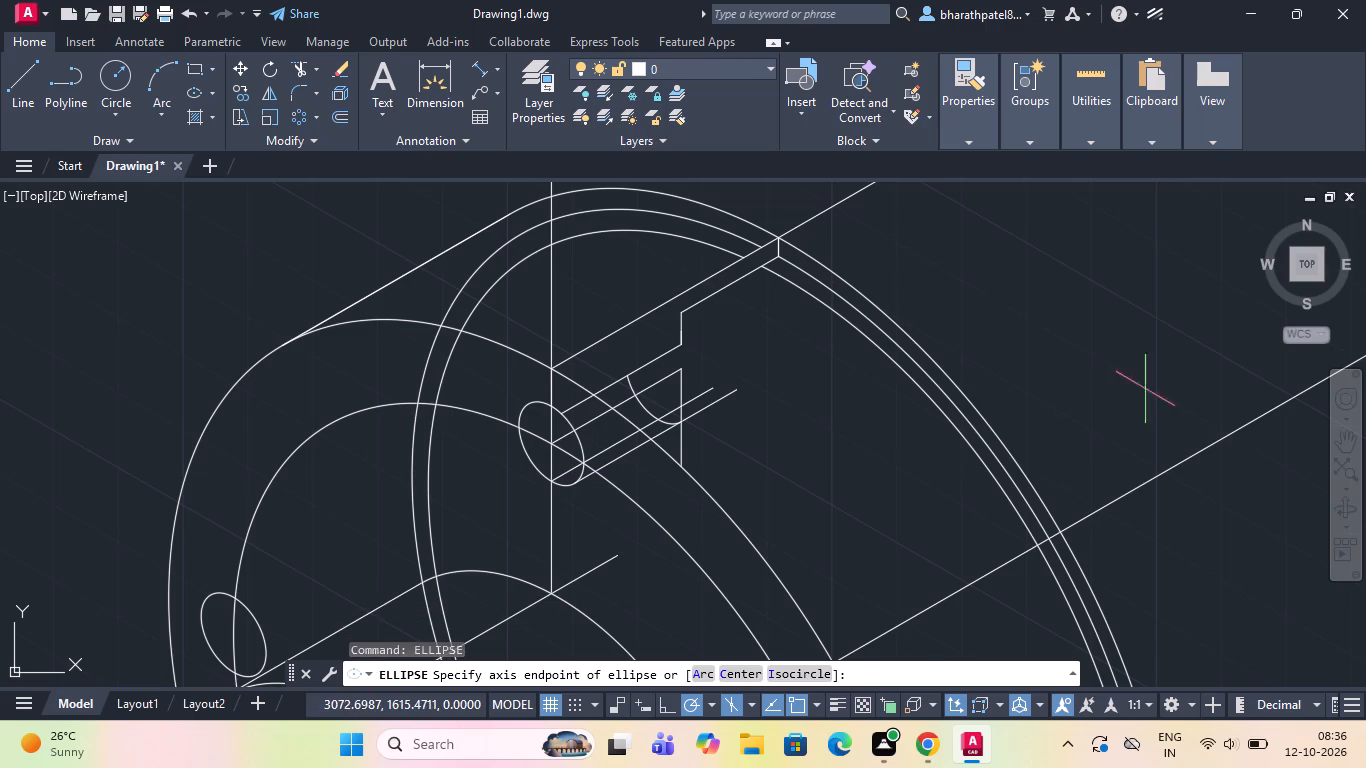
pyautogui.click(793, 676)
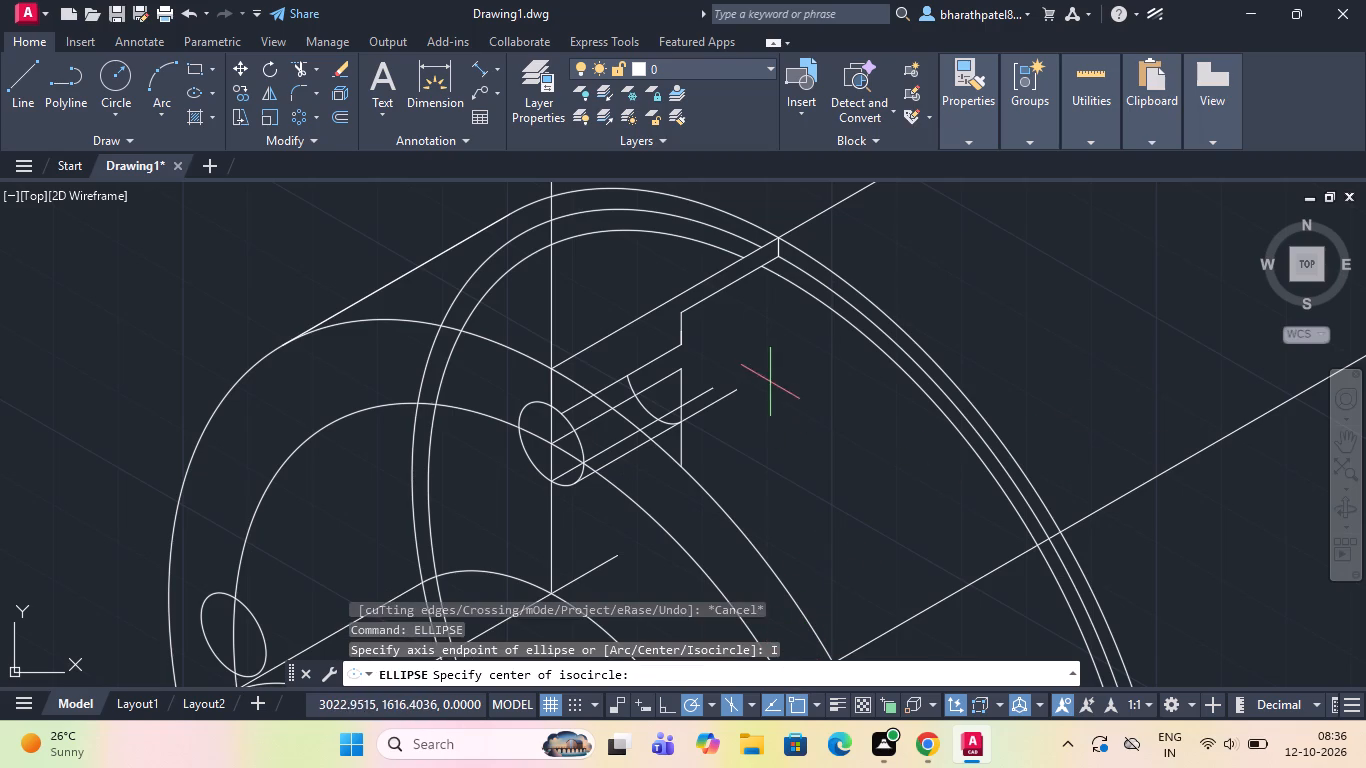
pyautogui.scroll(2, 683, 375)
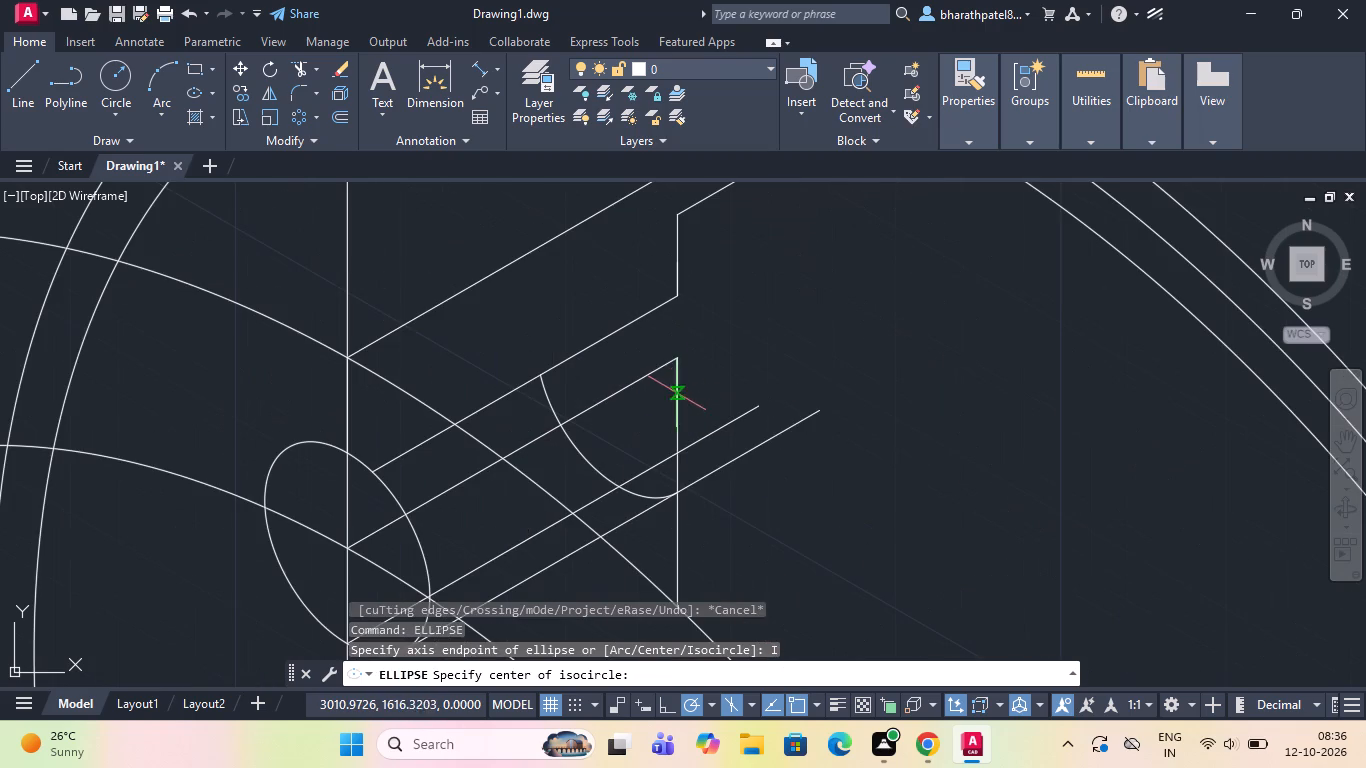
pyautogui.moveTo(671, 361); pyautogui.dragTo(702, 384)
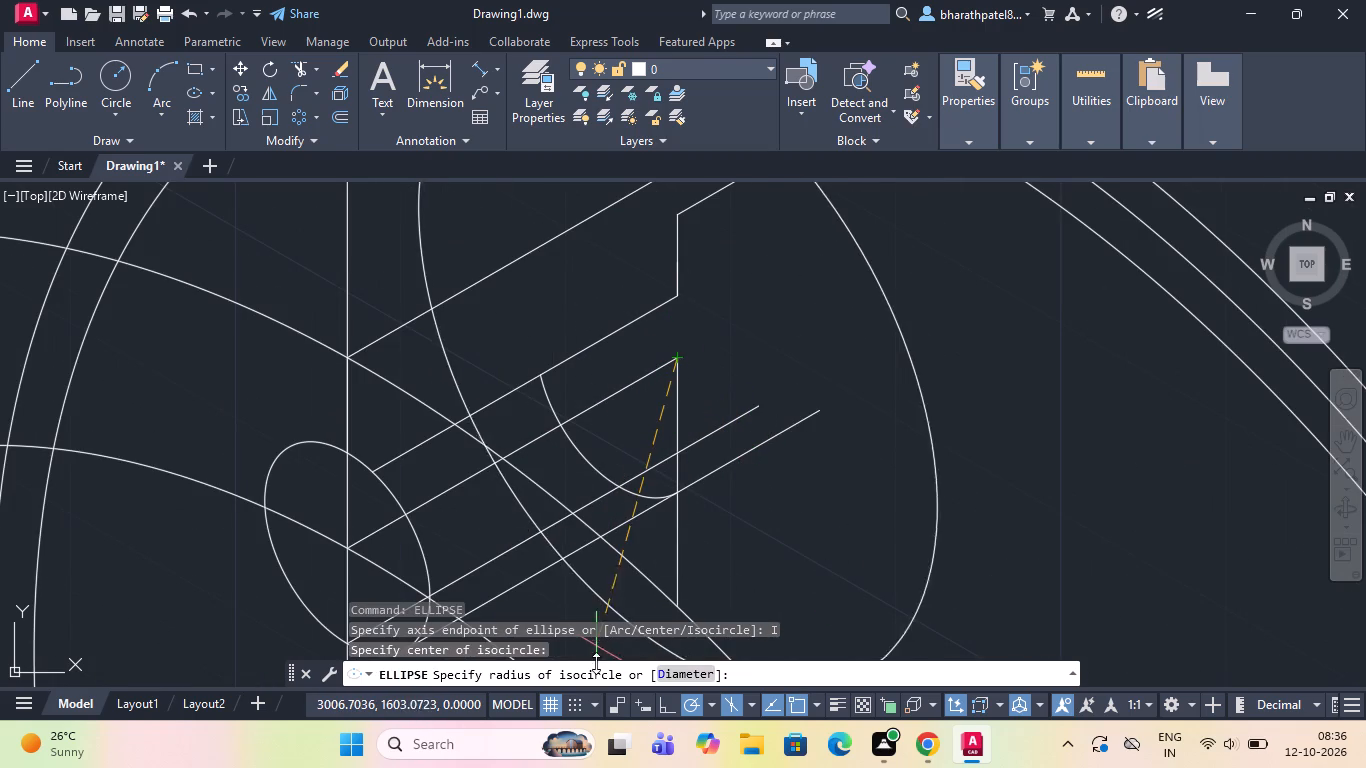
pyautogui.click(663, 674)
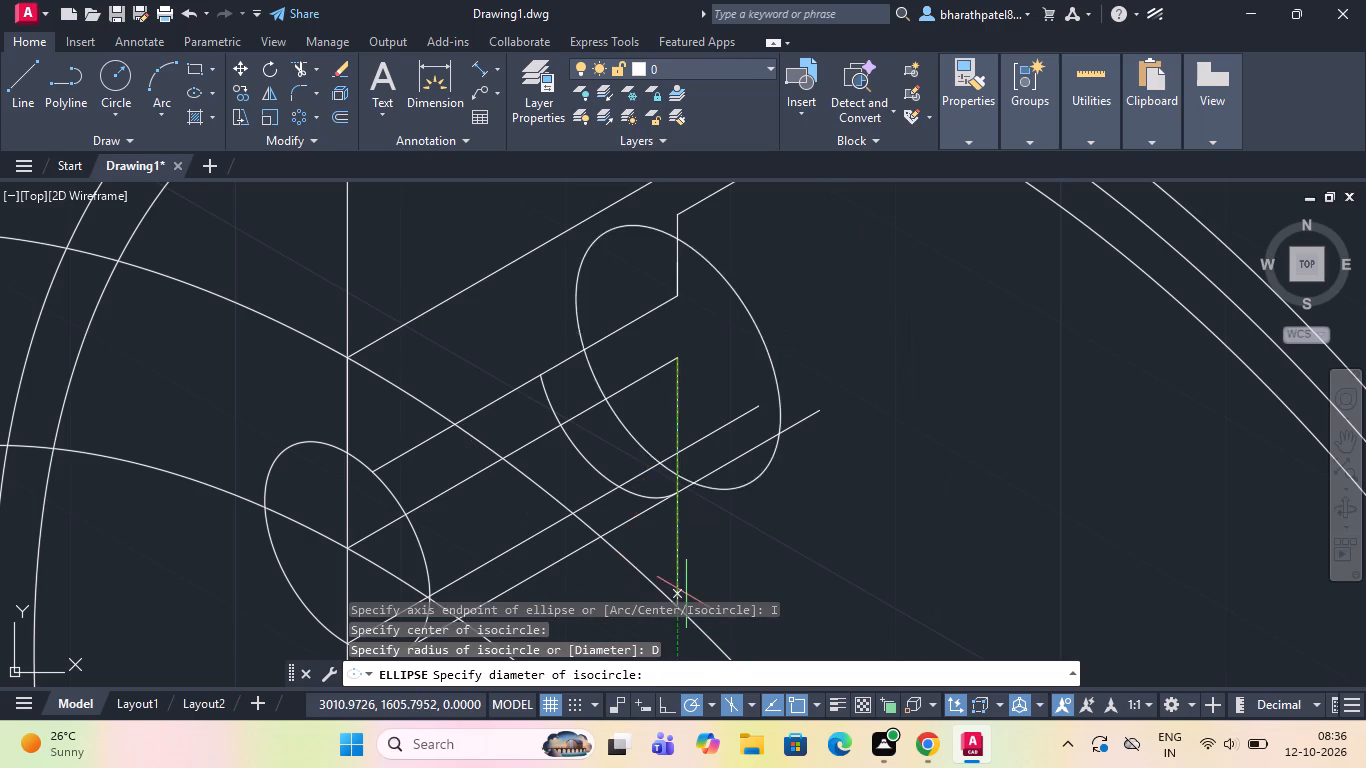
pyautogui.write('10')
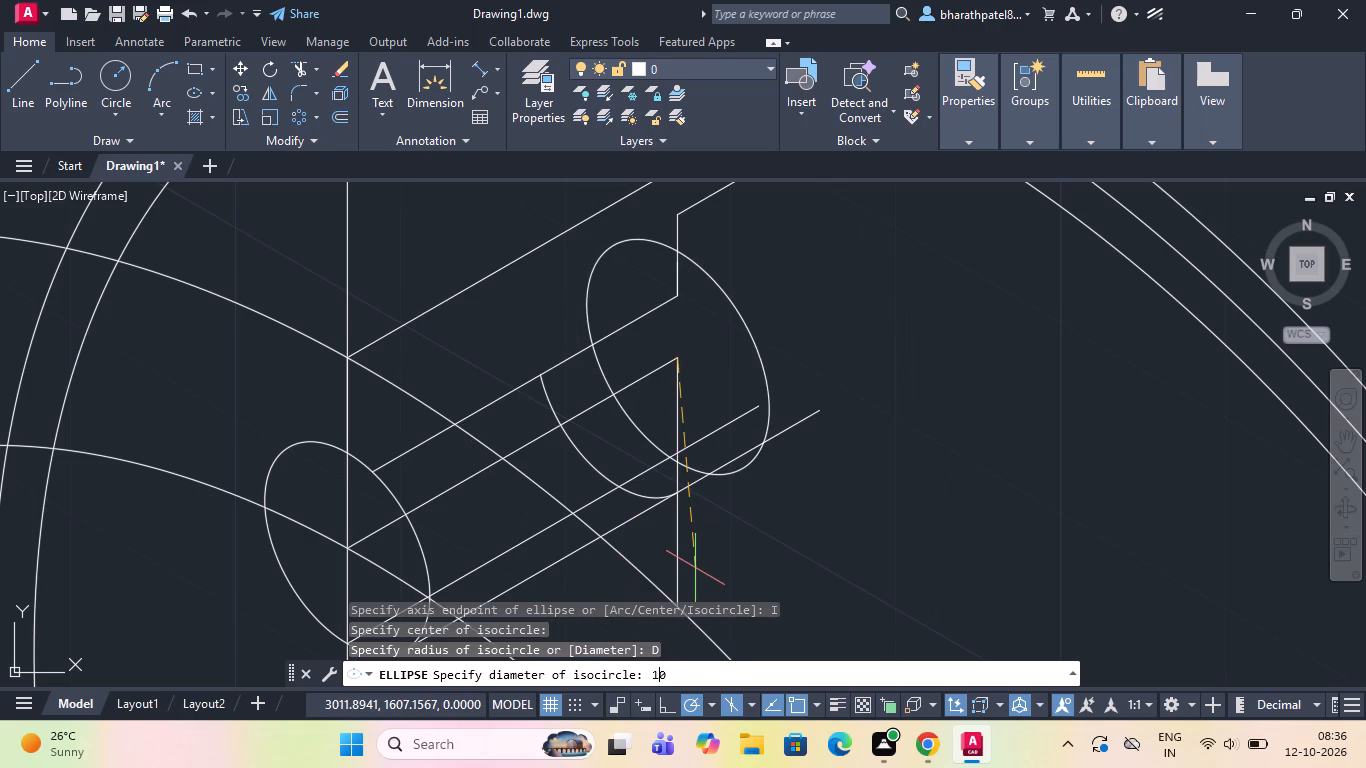
pyautogui.press('Return')
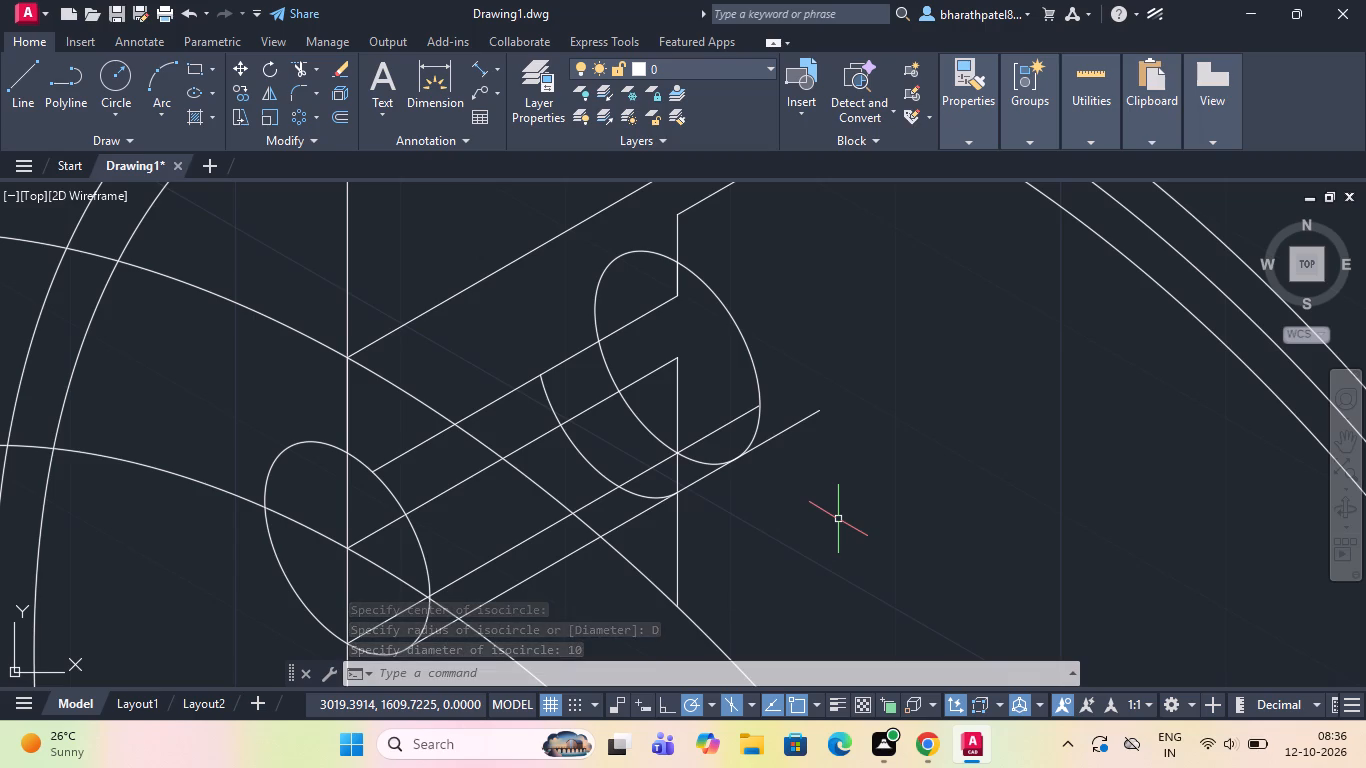
# Trim the 10-diameter isocircle down to its lower arc between the bolt hole's upper and lower edge lines.
pyautogui.click(297, 65)
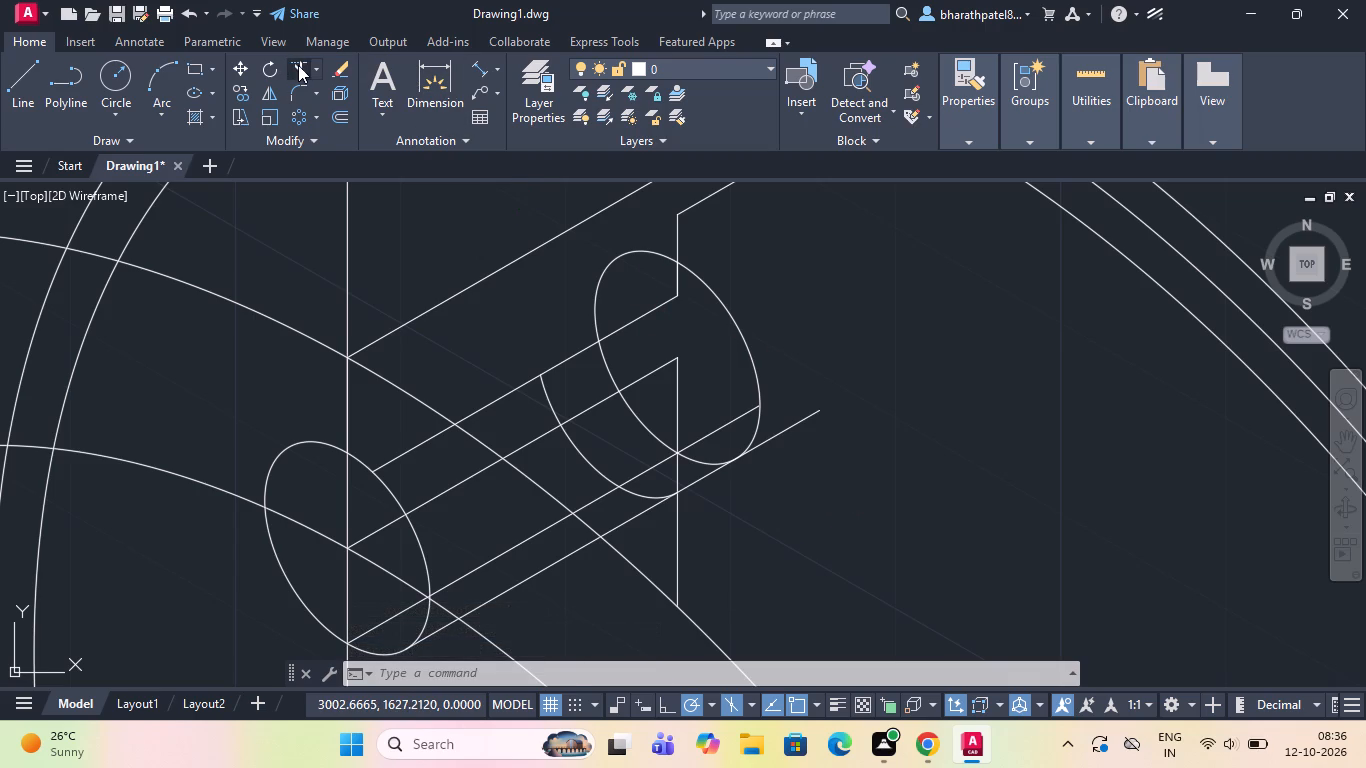
pyautogui.click(559, 283)
pyautogui.click(609, 294)
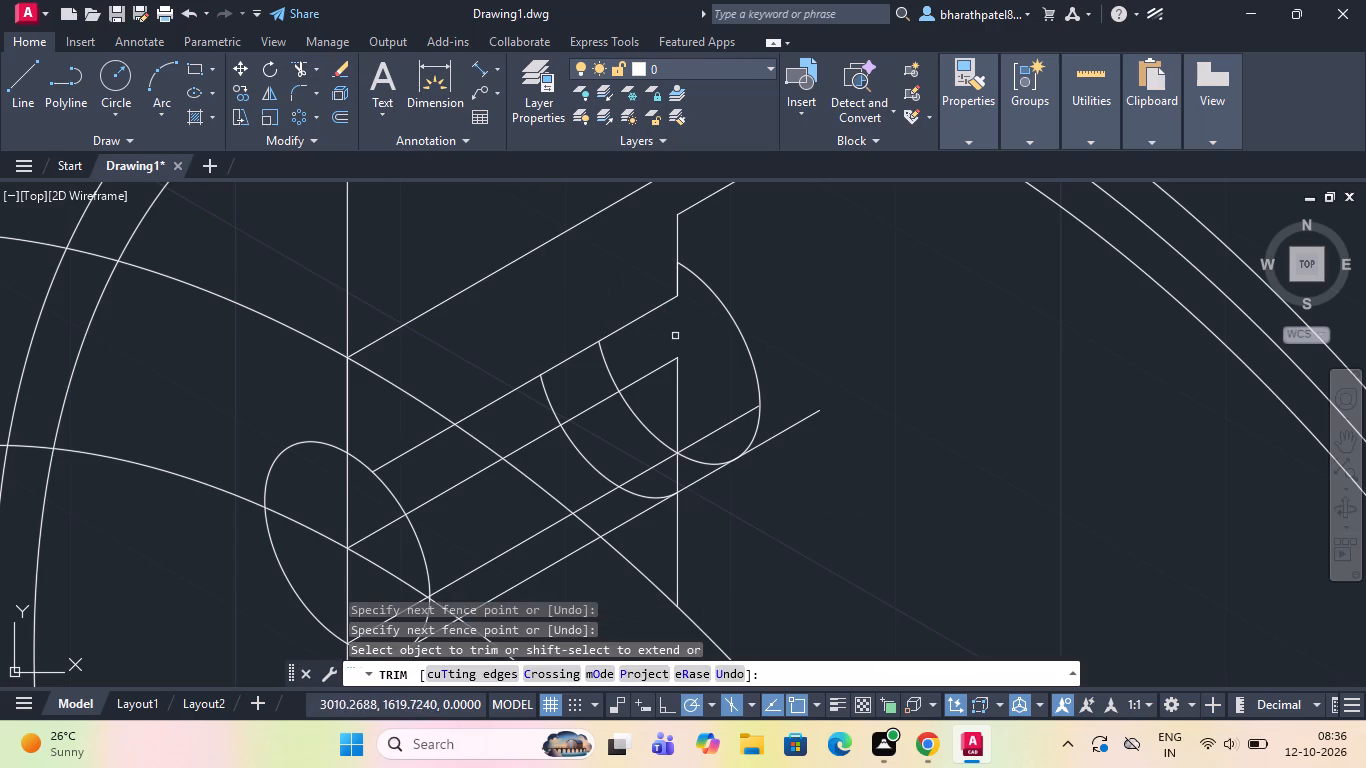
pyautogui.moveTo(688, 344); pyautogui.dragTo(738, 320)
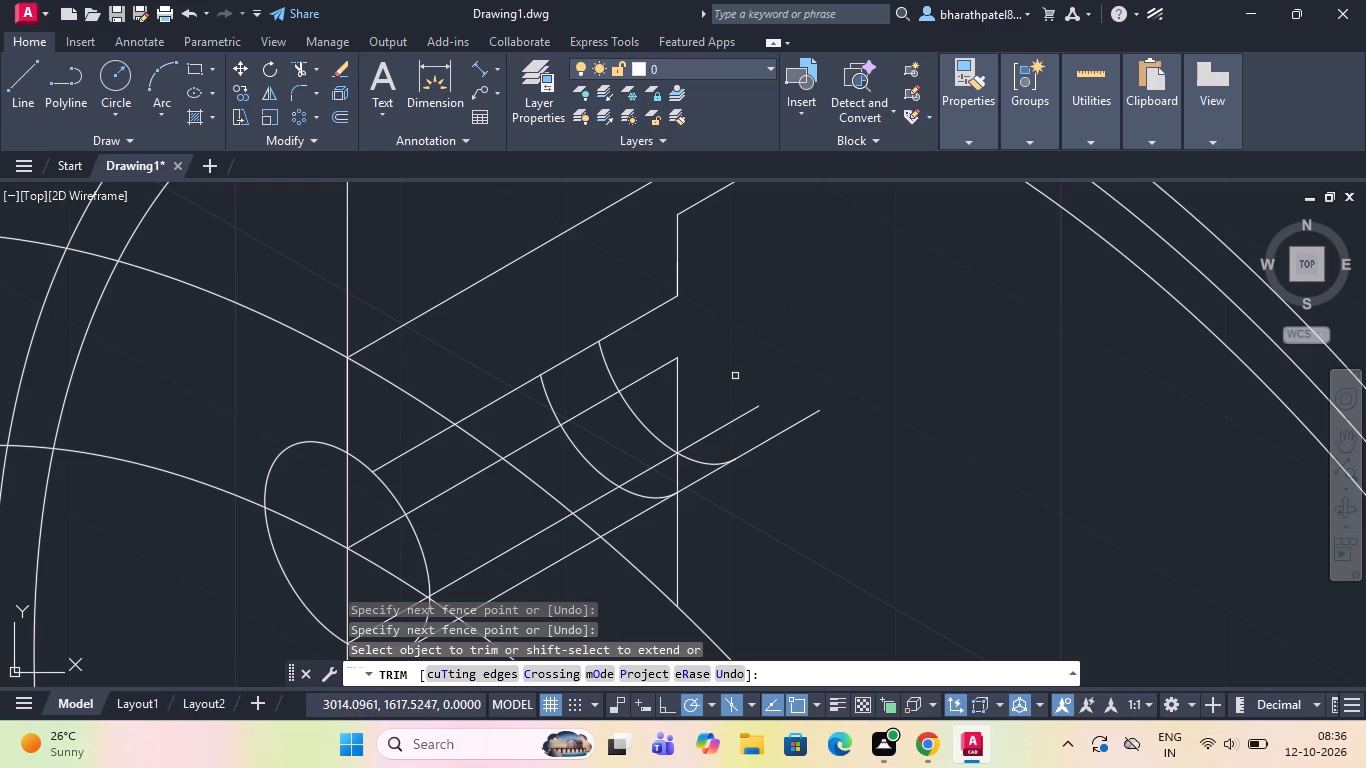
# Remove all segments of the old arc in front of the new bolt hole end arc.
pyautogui.moveTo(557, 386); pyautogui.dragTo(546, 398)
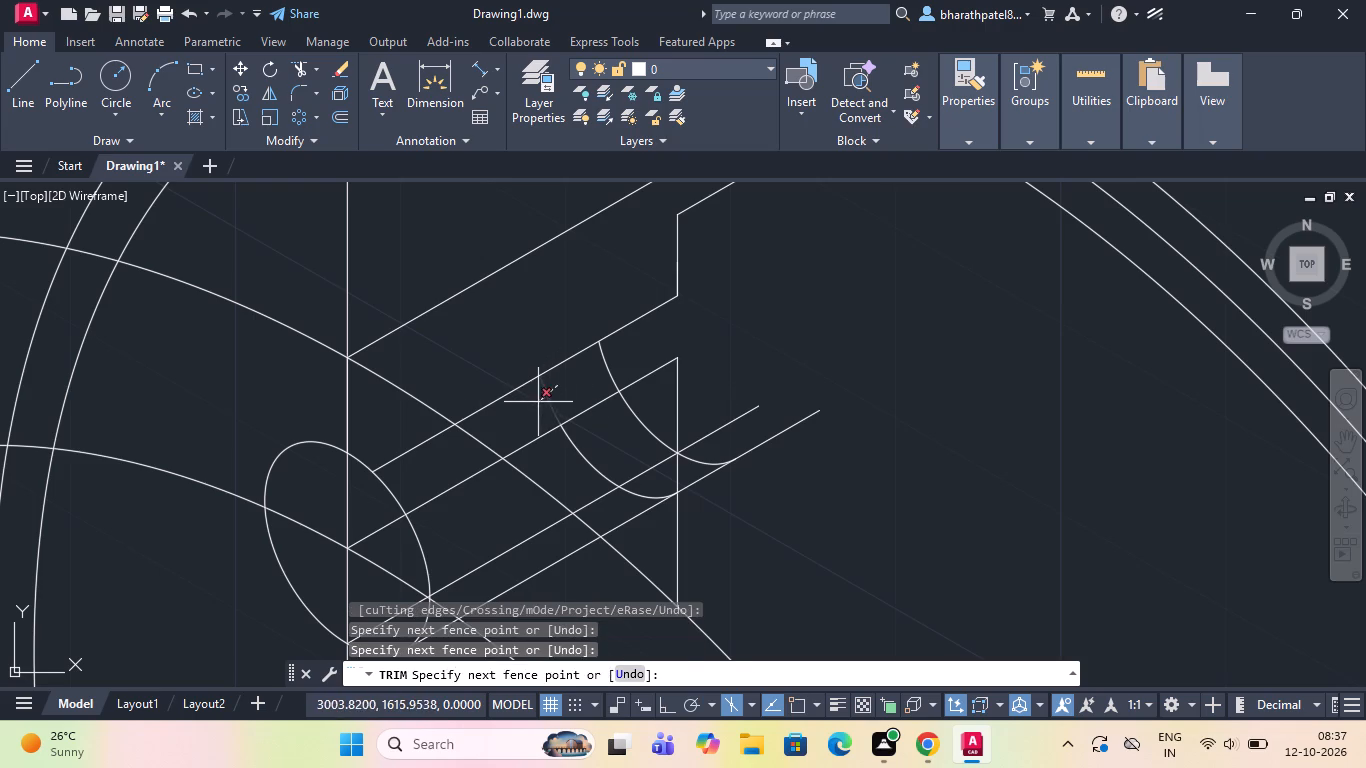
pyautogui.click(528, 409)
pyautogui.moveTo(612, 447); pyautogui.dragTo(600, 450)
pyautogui.click(560, 471)
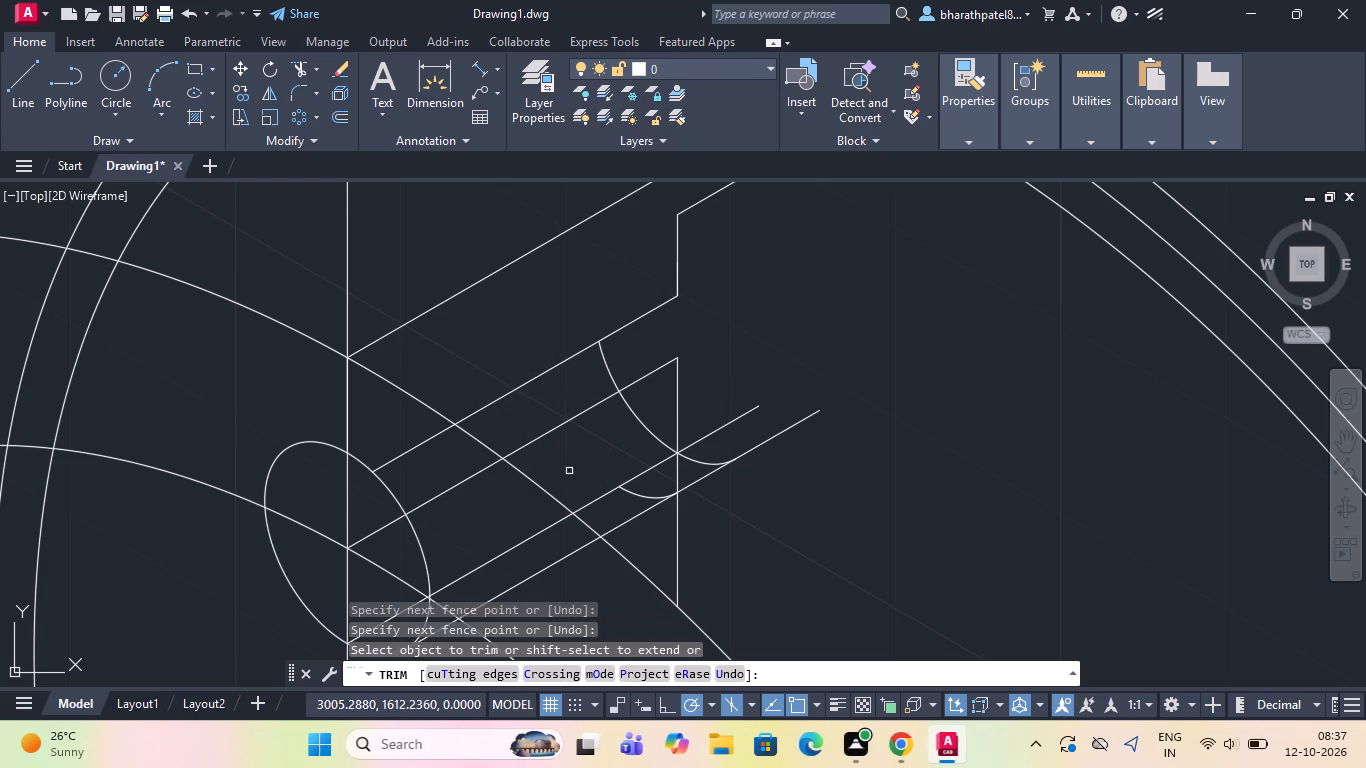
pyautogui.click(637, 495)
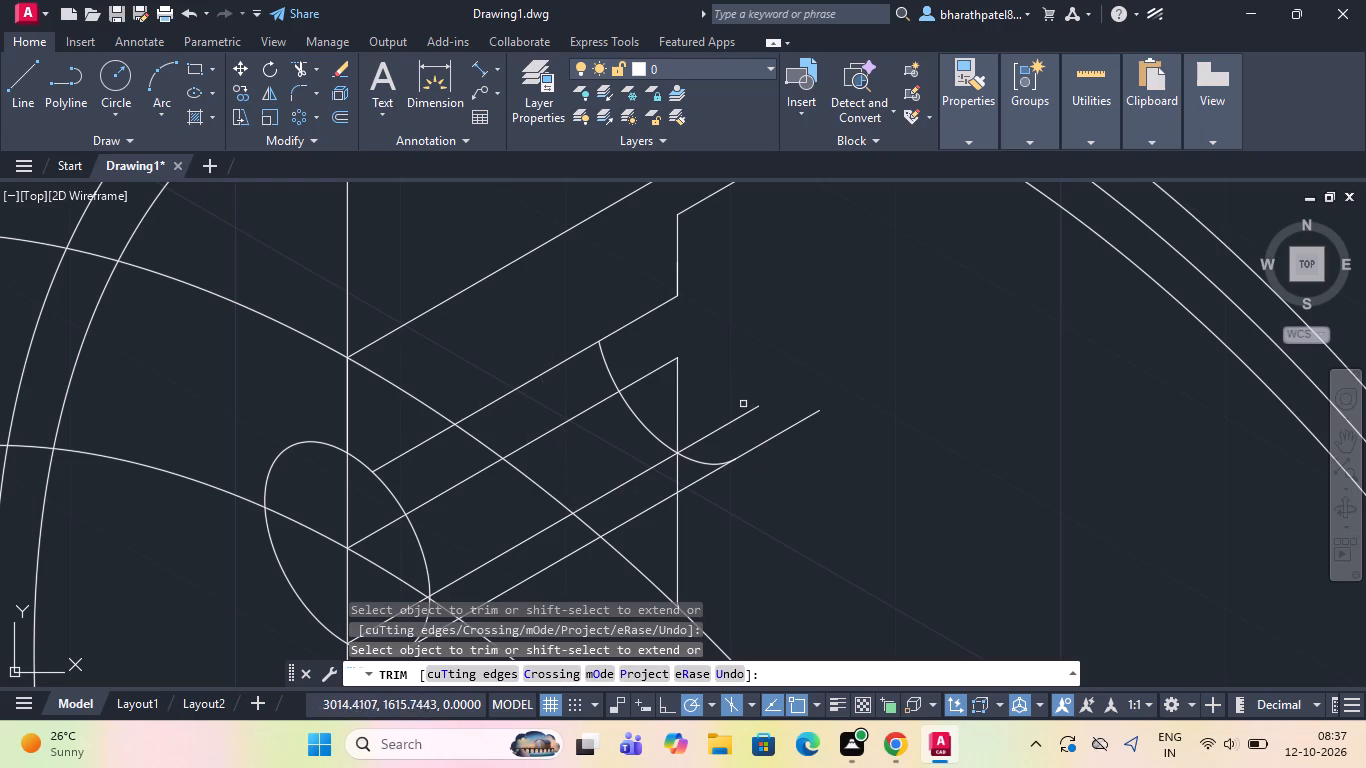
# Trim the bolt hole's two lower sloping lines where they extend beyond the new rear end arc.
pyautogui.moveTo(705, 389); pyautogui.dragTo(723, 409)
pyautogui.click(774, 452)
# Trim the front bolt hole ellipse's segments from the hole's axis line around to the vertical section line at its bottom.
pyautogui.scroll(-2, 743, 384)
pyautogui.scroll(1, 742, 370)
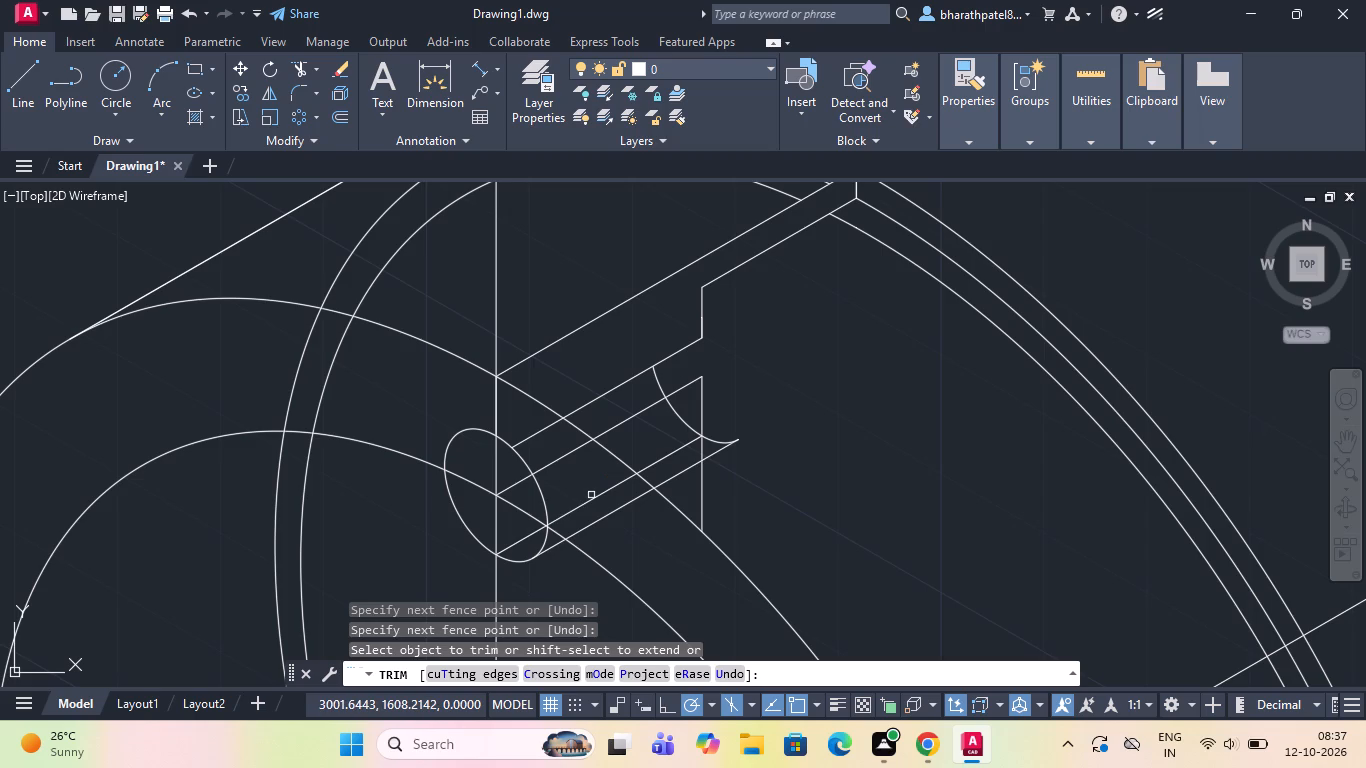
pyautogui.click(545, 539)
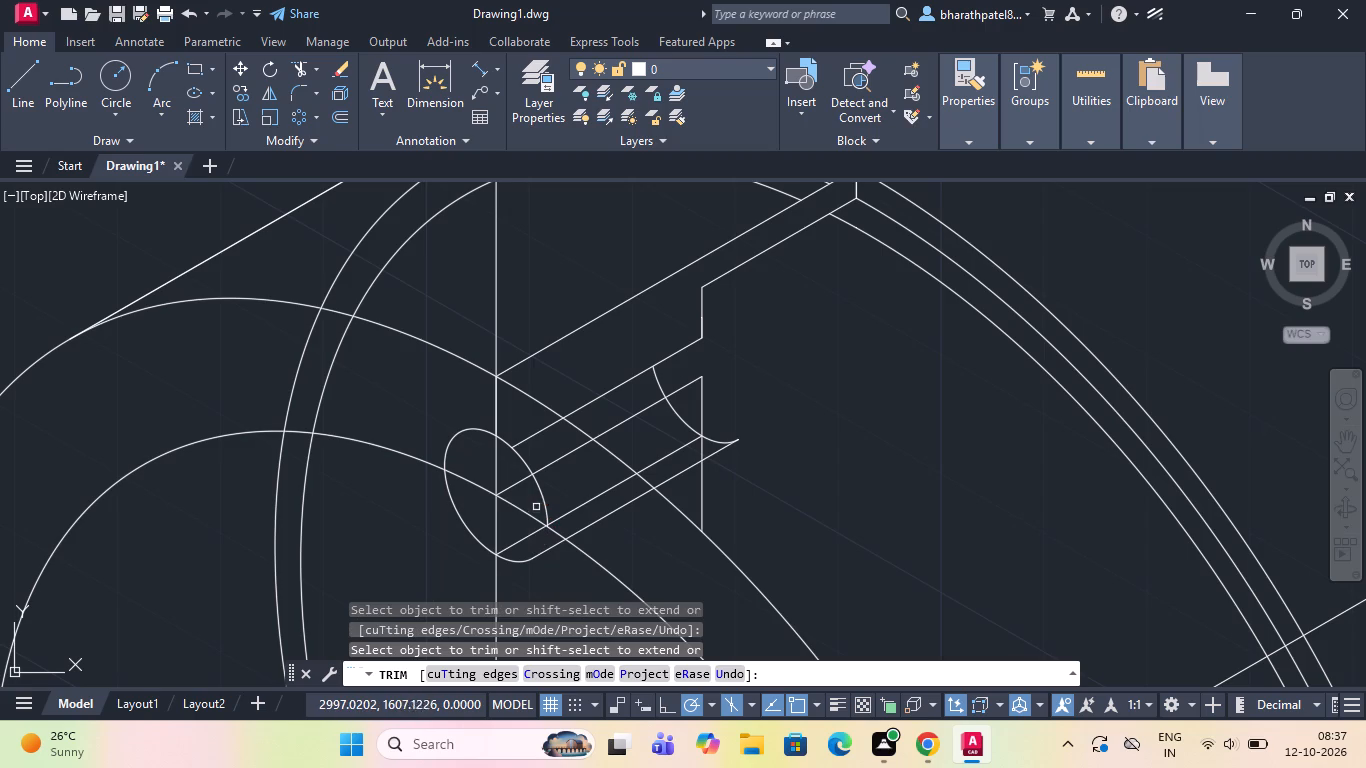
pyautogui.click(543, 493)
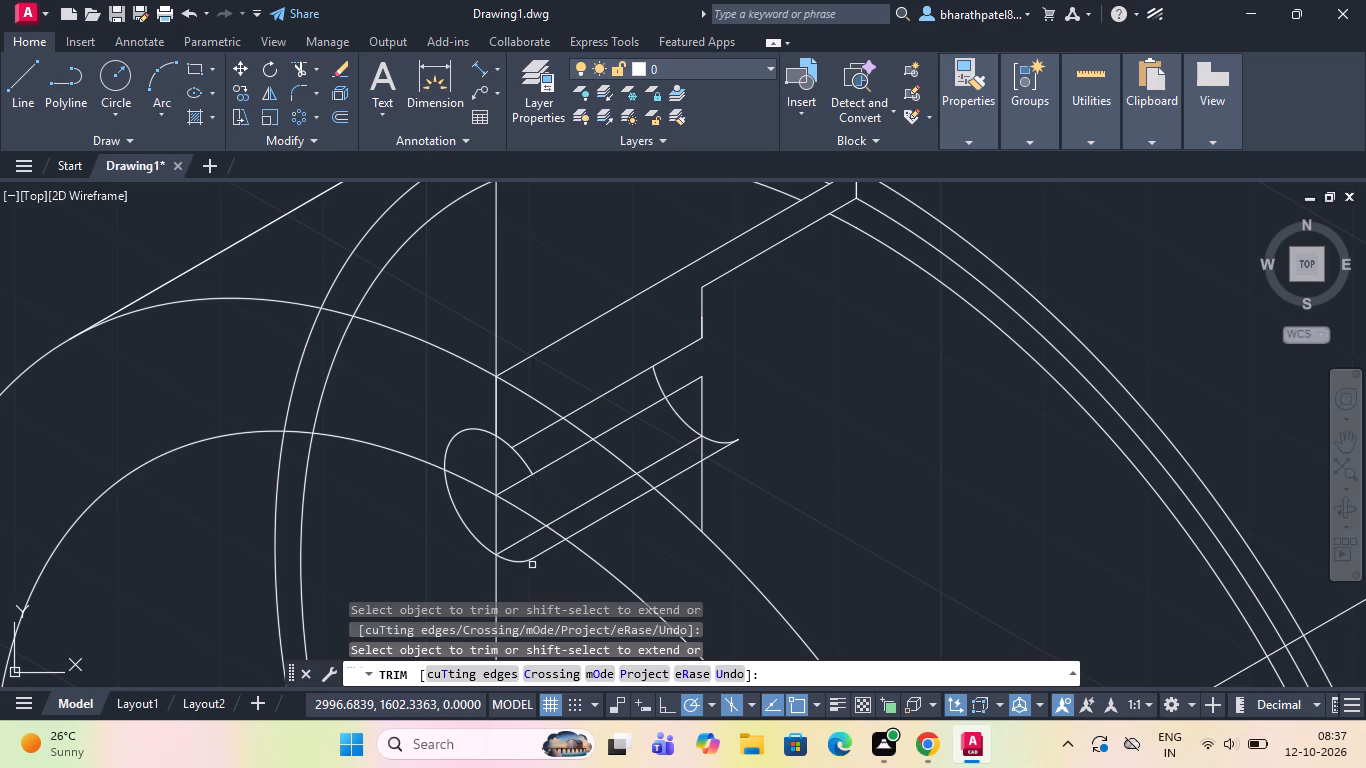
pyautogui.click(527, 558)
# Trim away the bolt hole's lowest sloping line along its full length, plus the rear arc's tail beyond the vertical section line.
pyautogui.click(550, 557)
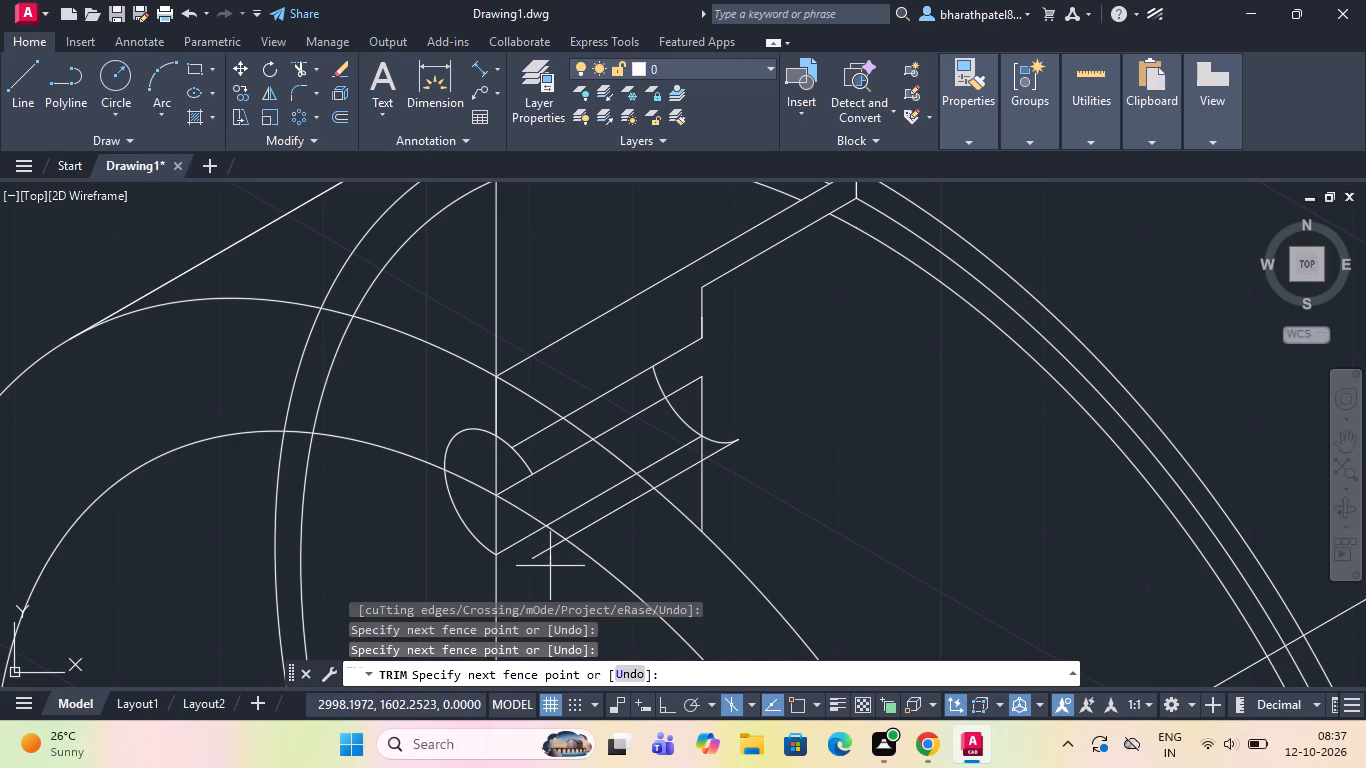
pyautogui.click(541, 545)
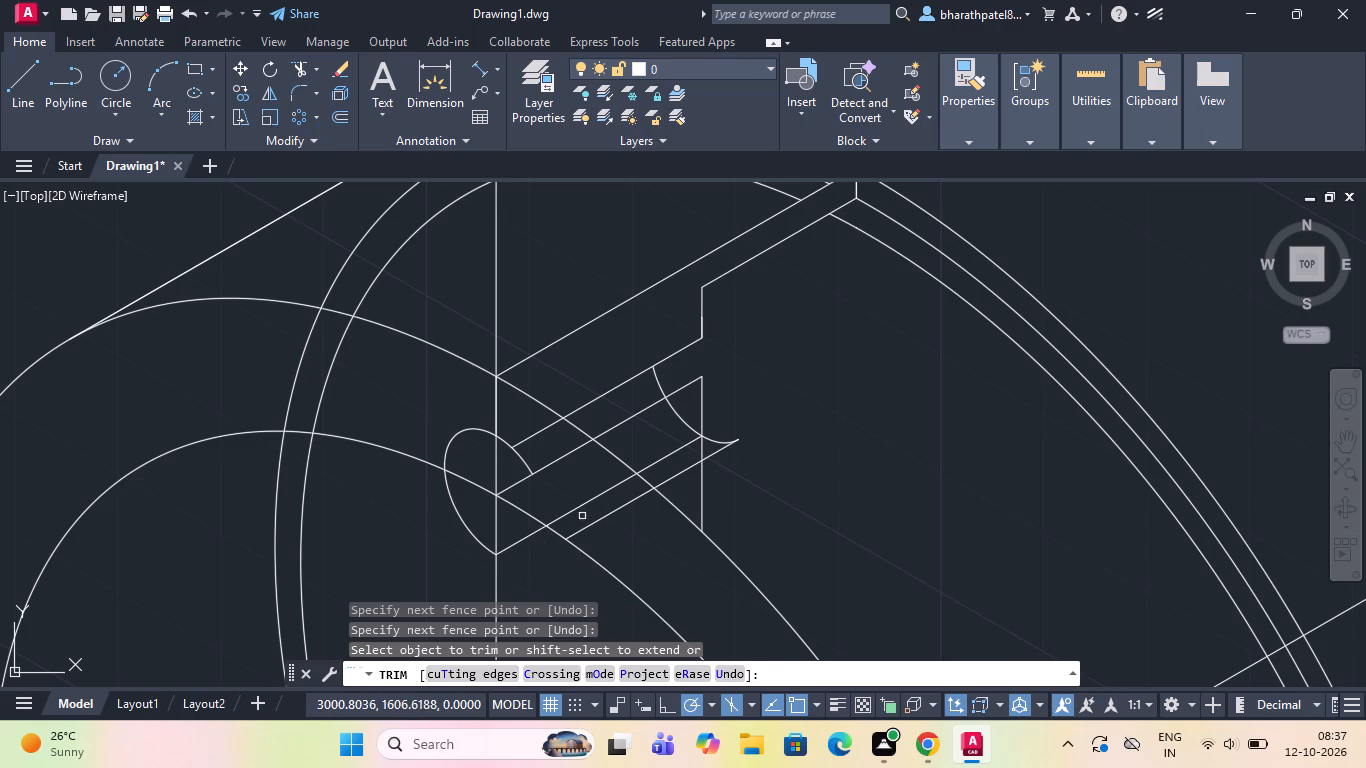
pyautogui.click(583, 517)
pyautogui.moveTo(597, 534); pyautogui.dragTo(606, 532)
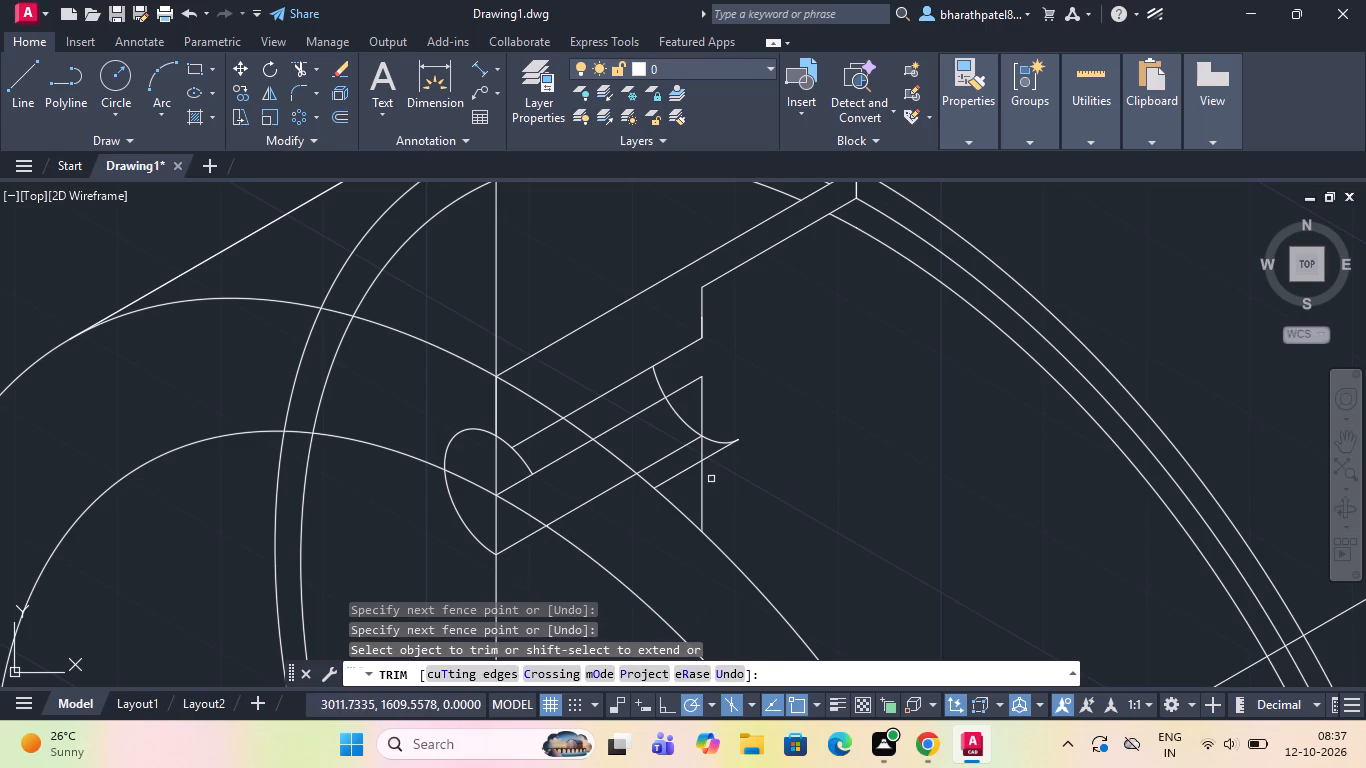
pyautogui.click(673, 472)
pyautogui.click(681, 488)
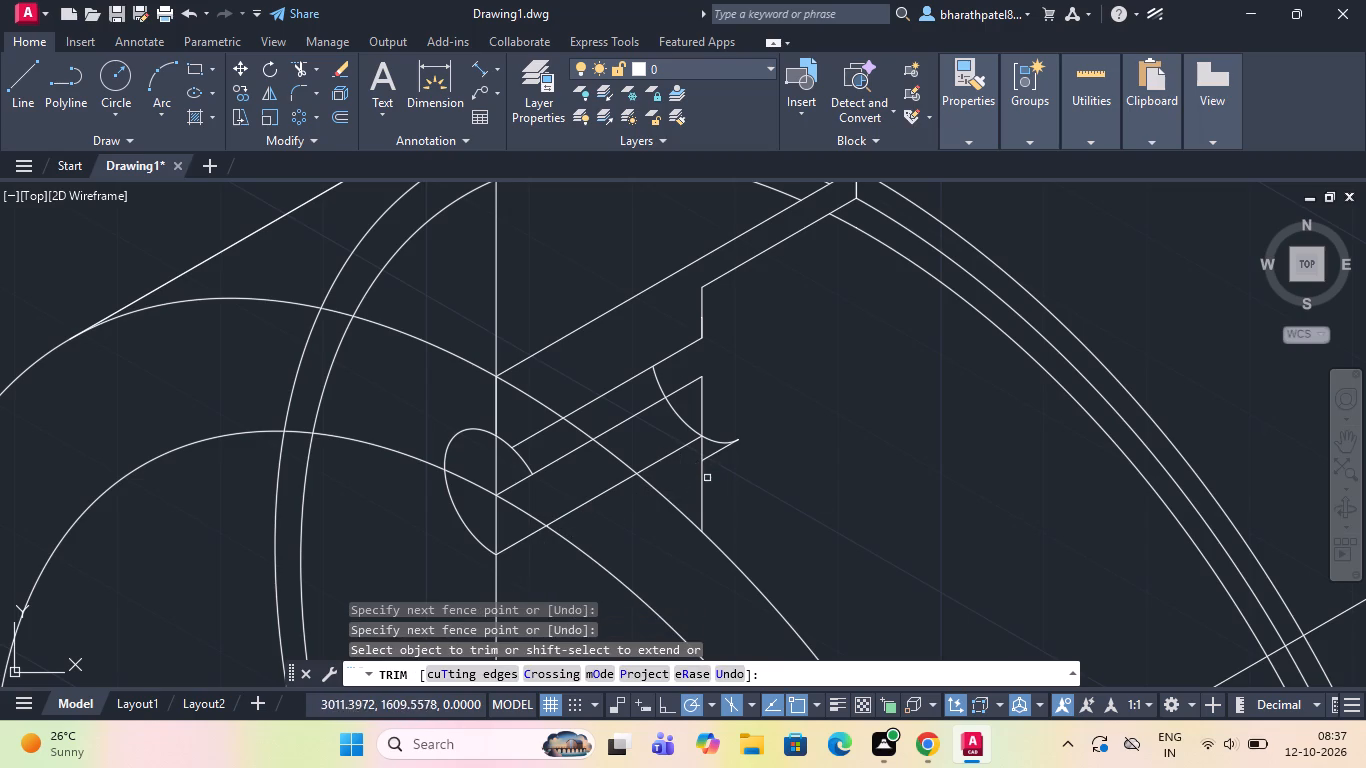
pyautogui.click(721, 426)
pyautogui.click(721, 464)
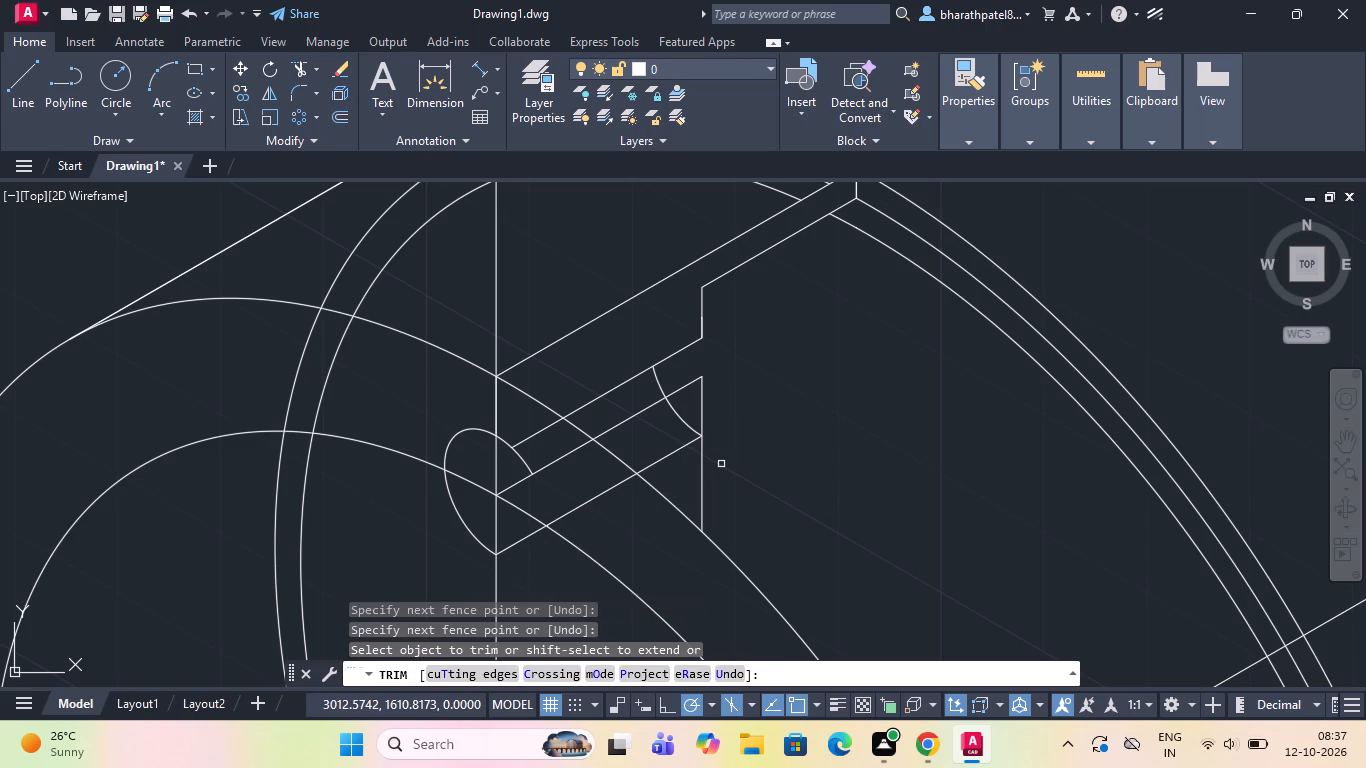
# Trim the front ellipse segment between the hole's axis and upper edge line, and the vertical line across the hole's rear opening.
pyautogui.click(524, 458)
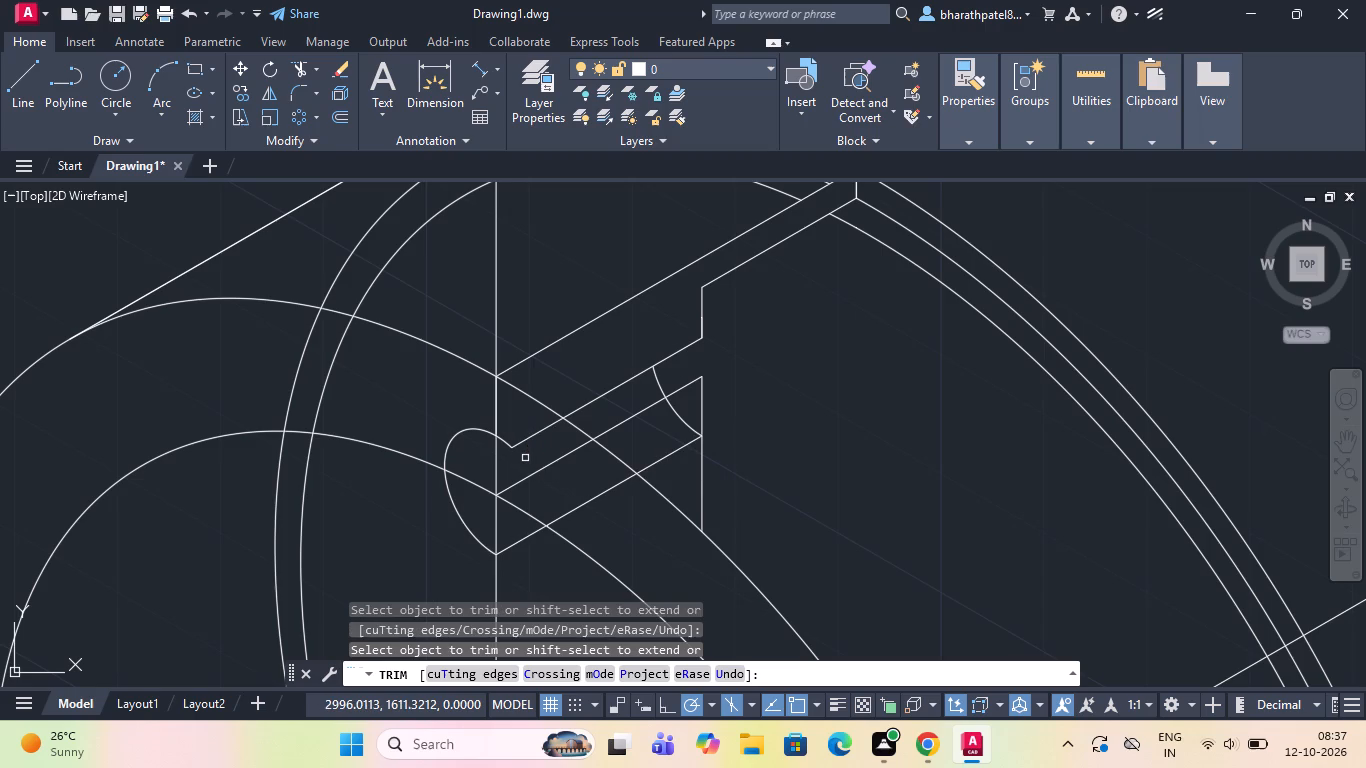
pyautogui.scroll(-1, 525, 458)
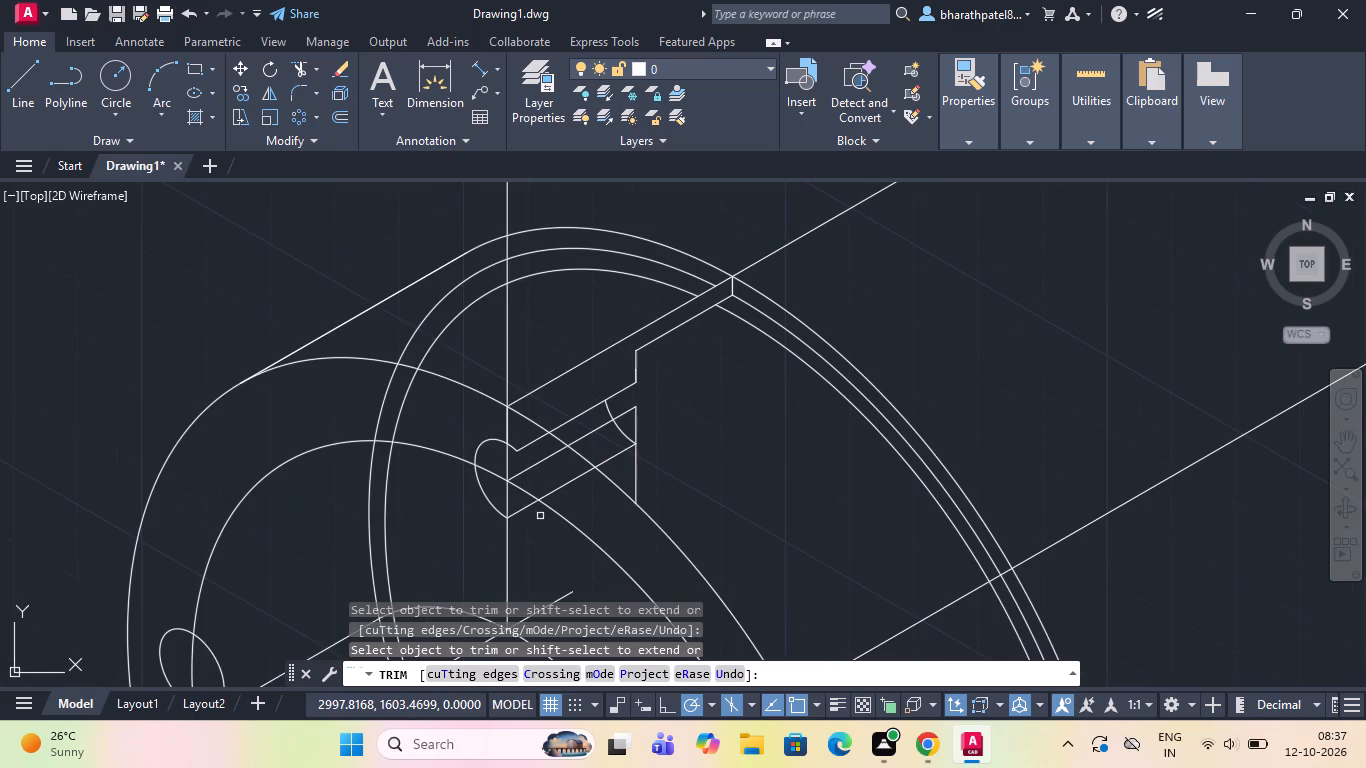
pyautogui.click(622, 407)
pyautogui.click(639, 435)
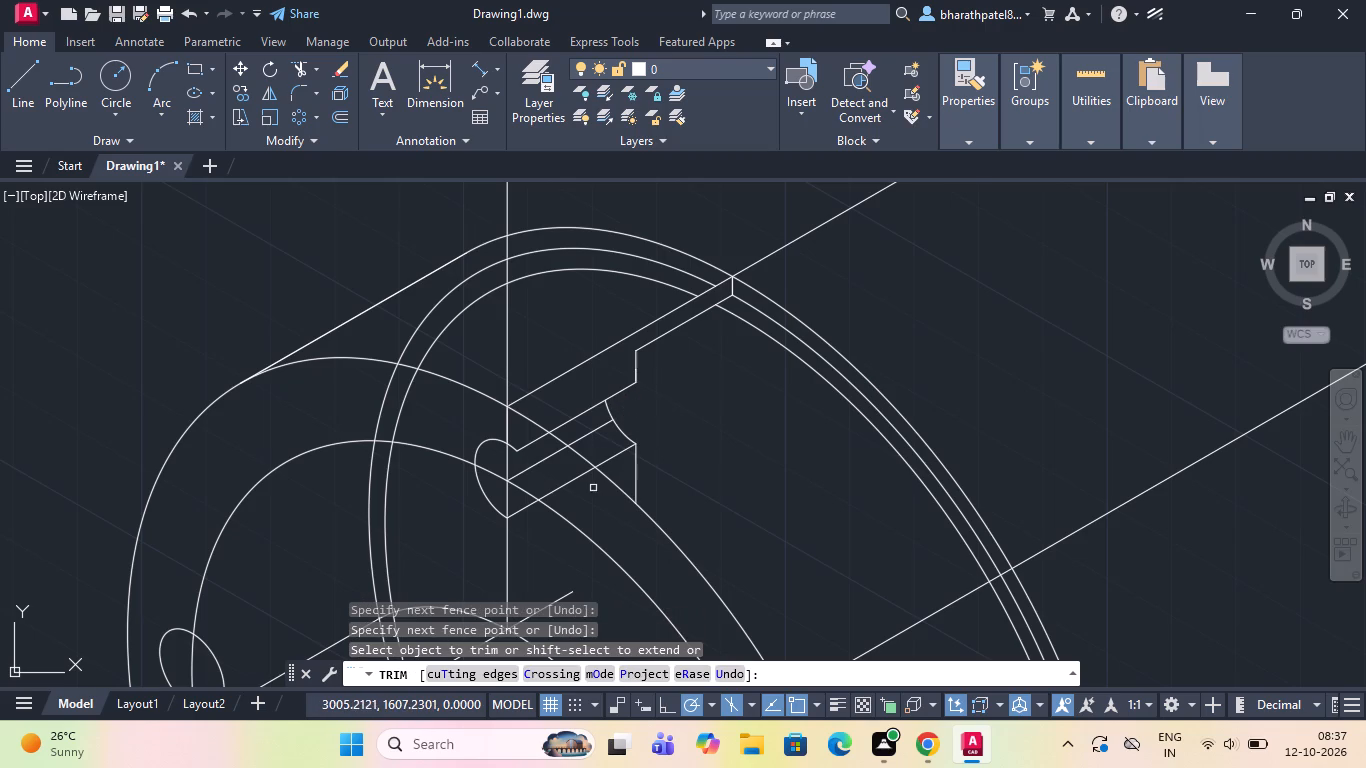
pyautogui.scroll(-1, 591, 488)
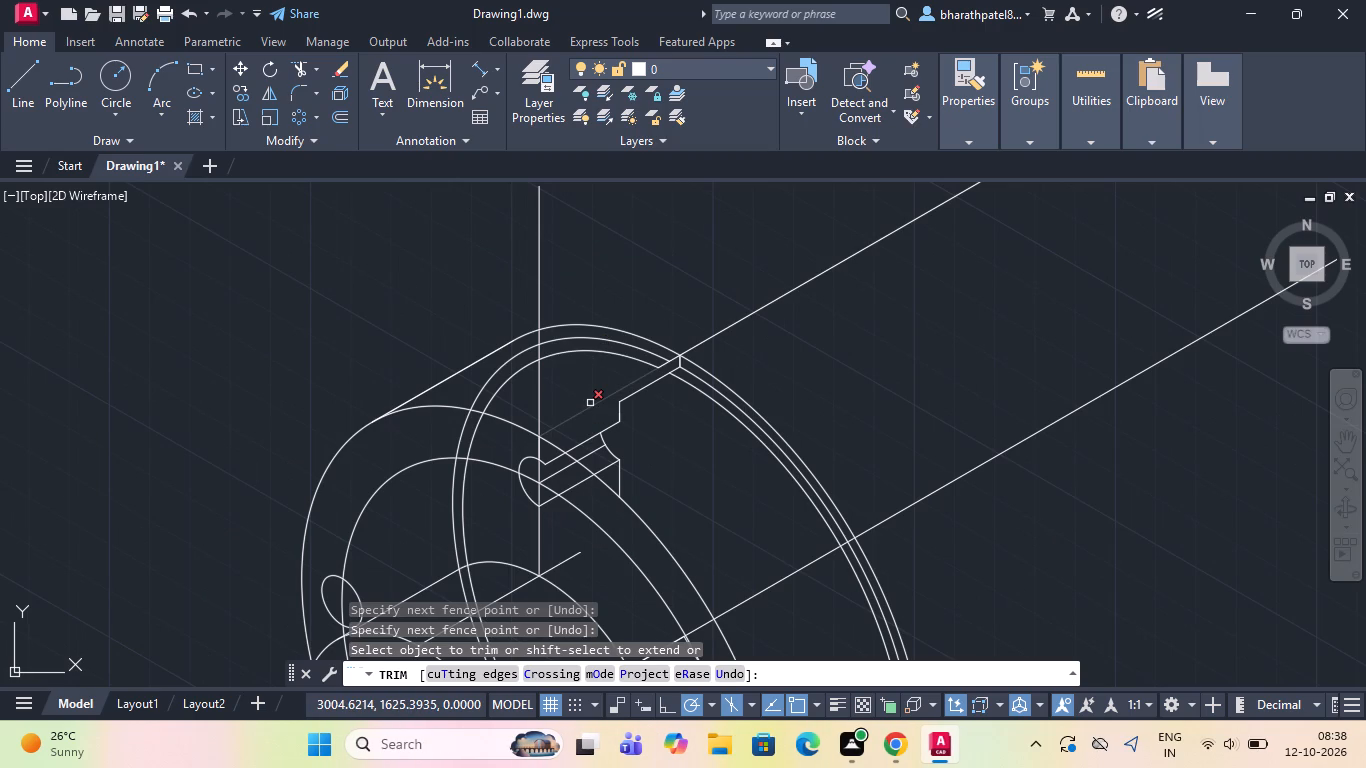
pyautogui.press('Escape')
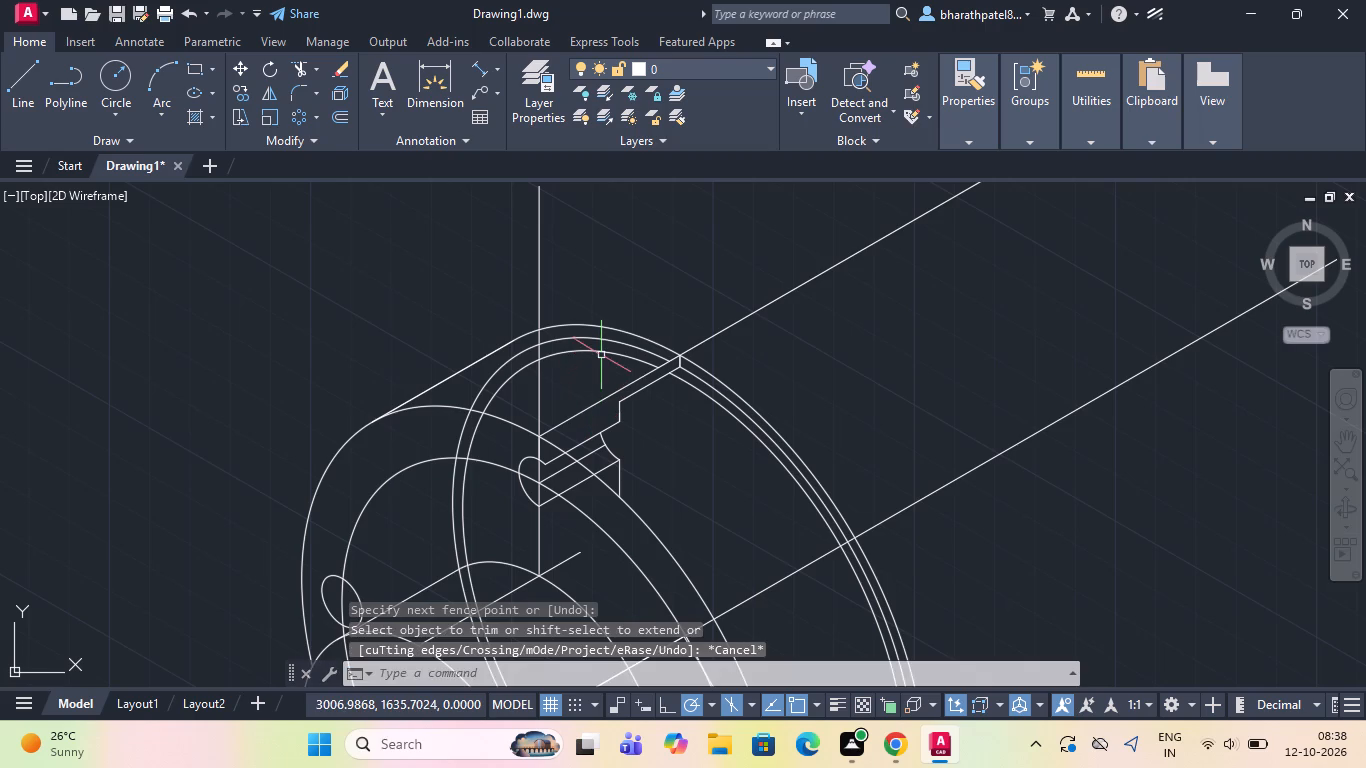
# Erase the two inner concentric isocircles of the rear recess inside the flange's outer rear edge.
pyautogui.click(603, 351)
pyautogui.click(606, 339)
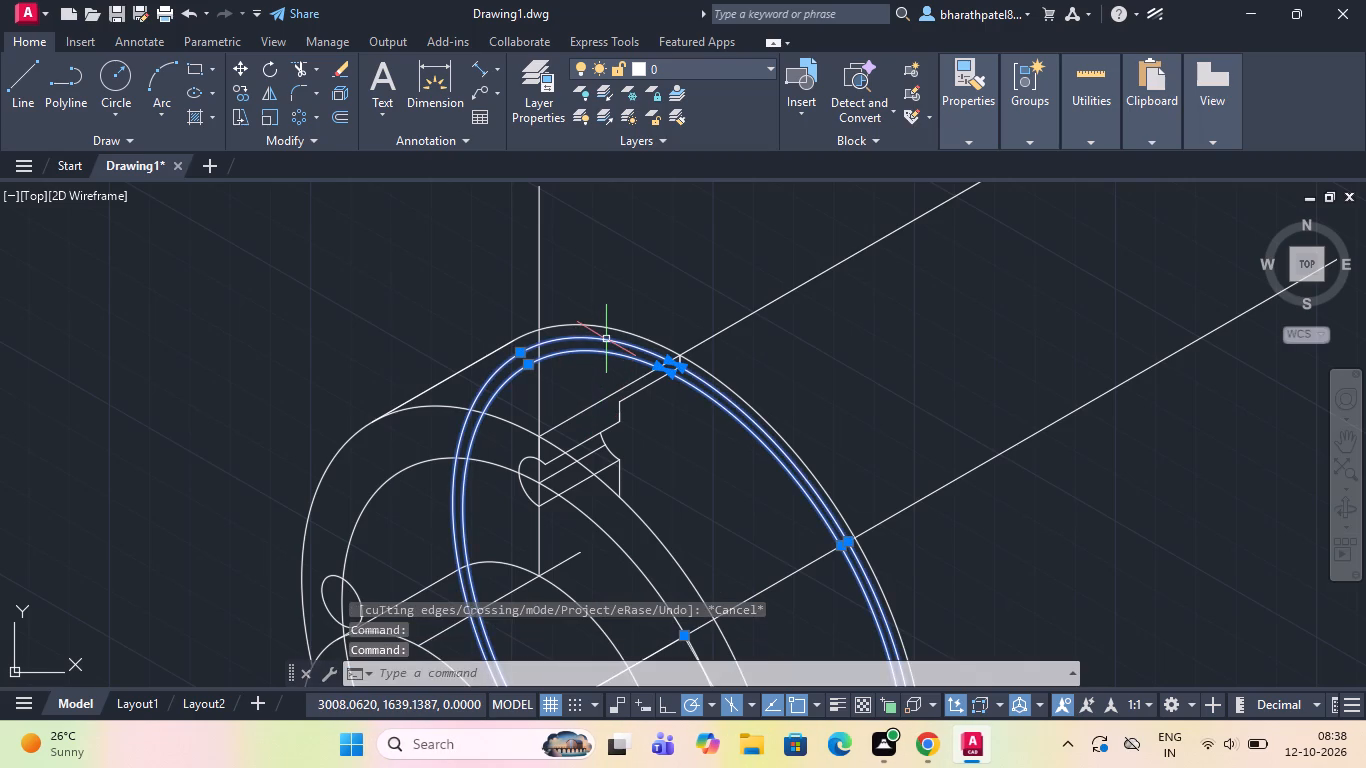
pyautogui.press('Delete')
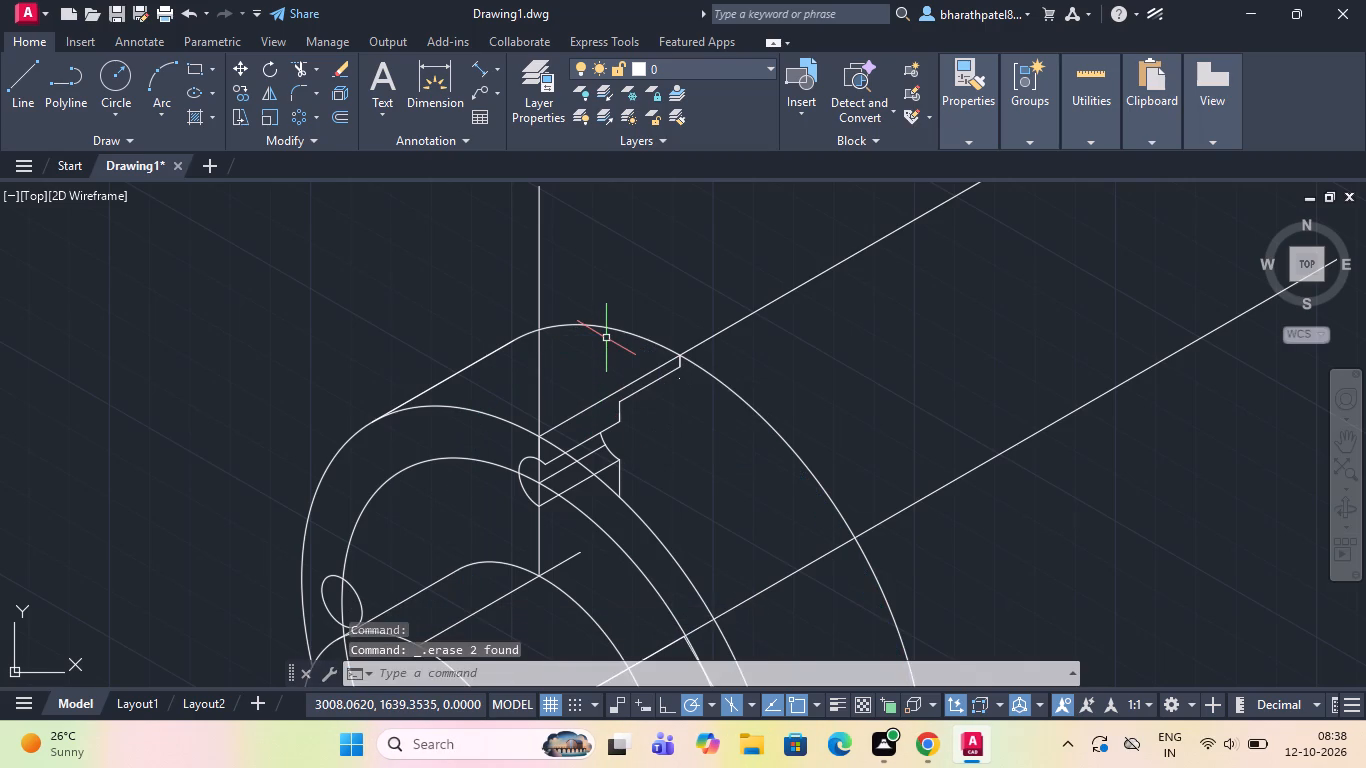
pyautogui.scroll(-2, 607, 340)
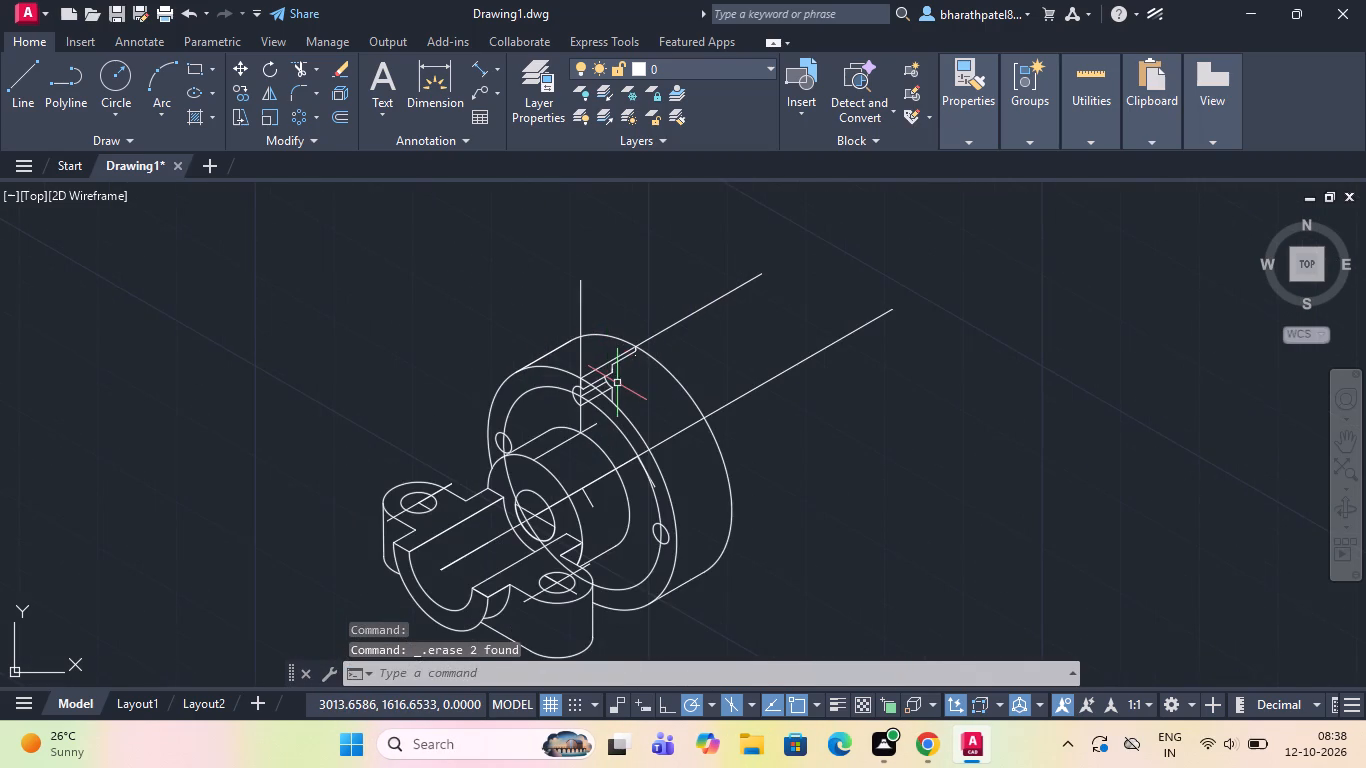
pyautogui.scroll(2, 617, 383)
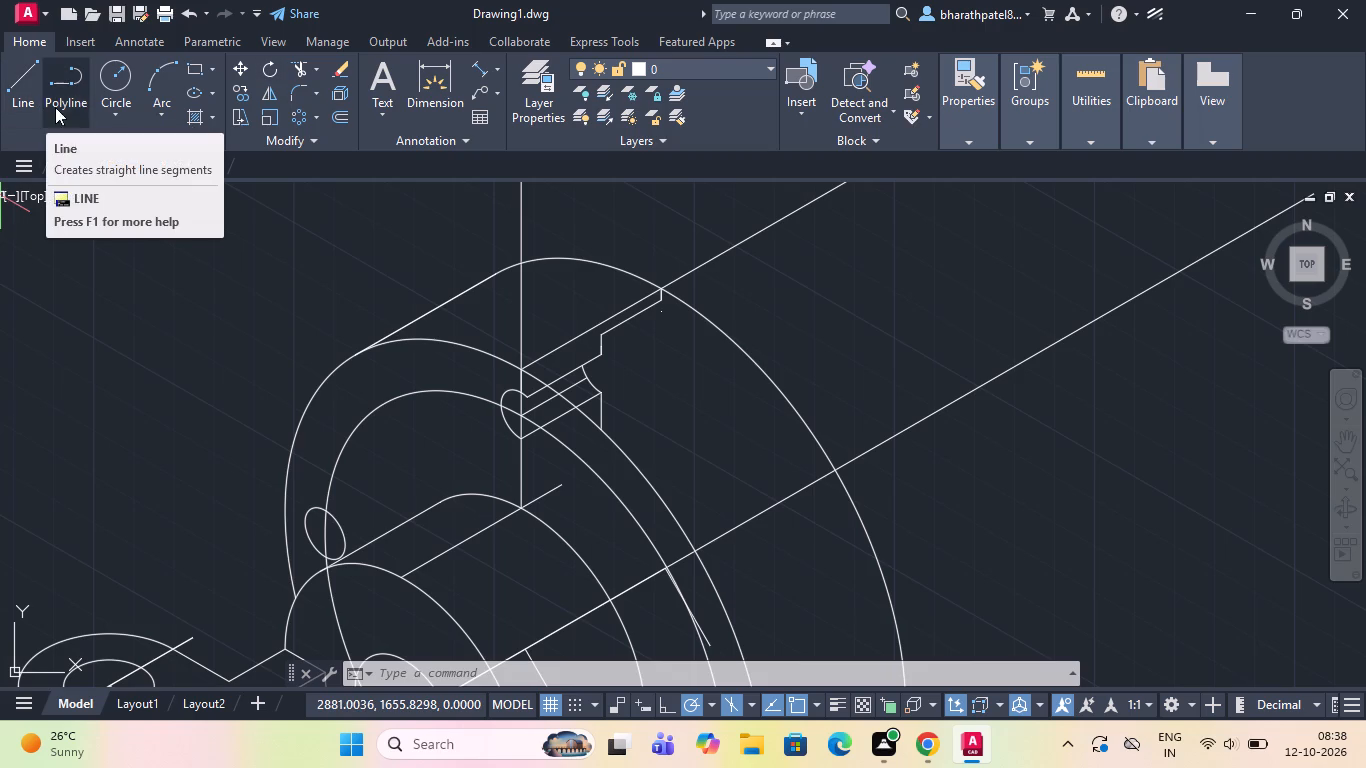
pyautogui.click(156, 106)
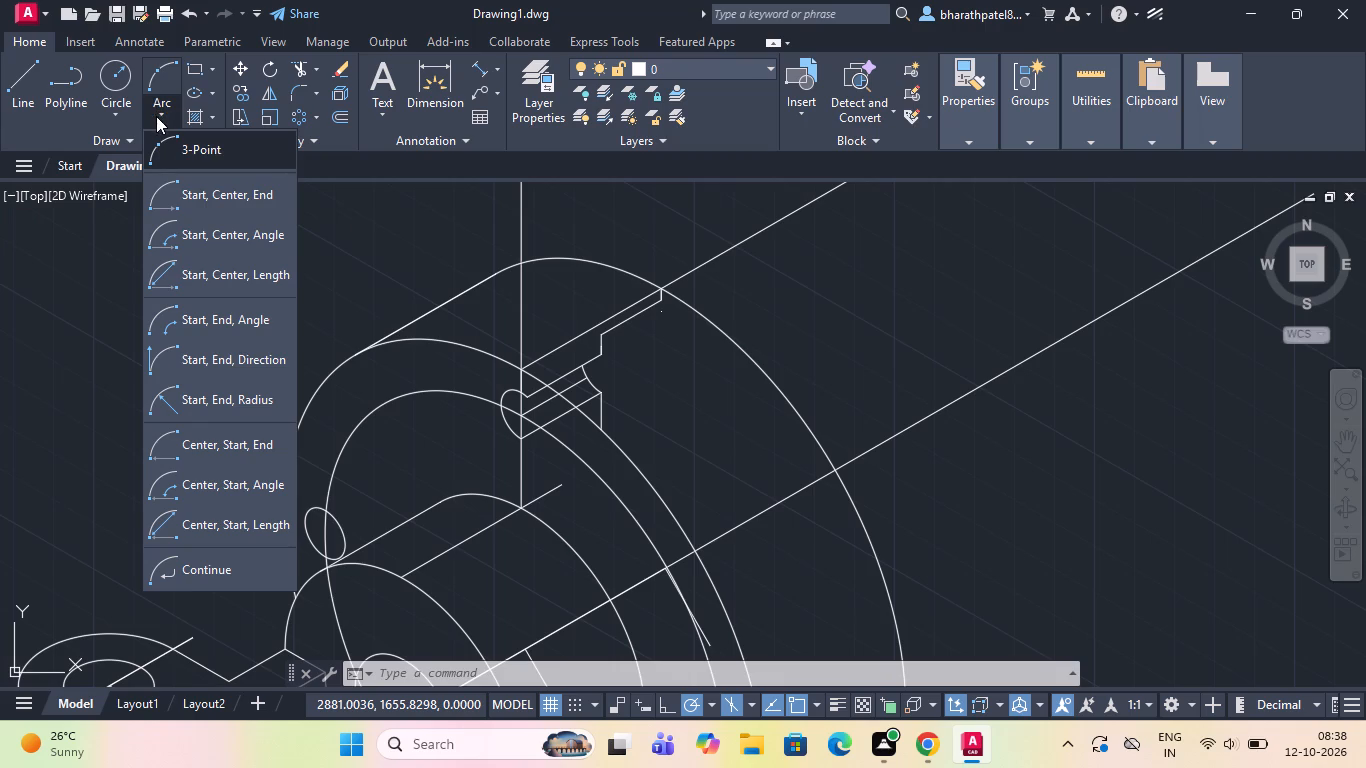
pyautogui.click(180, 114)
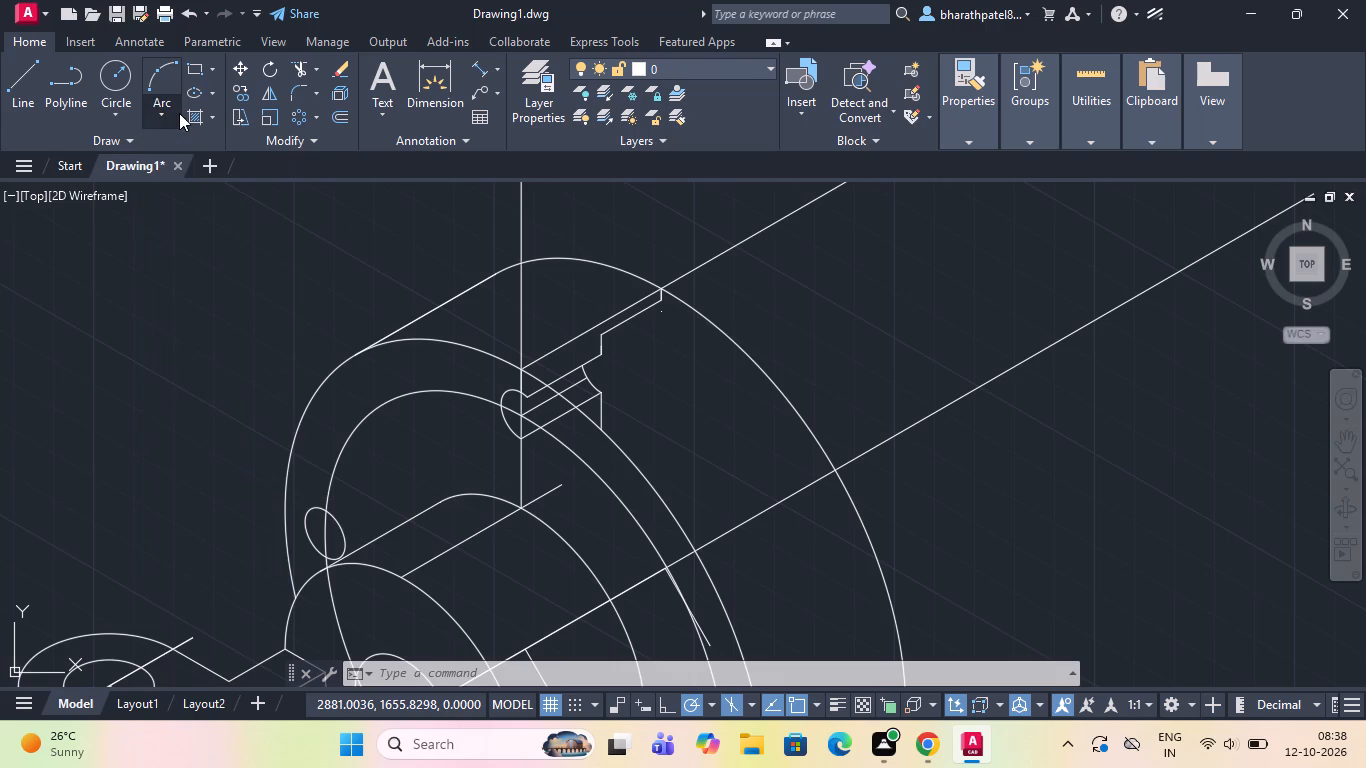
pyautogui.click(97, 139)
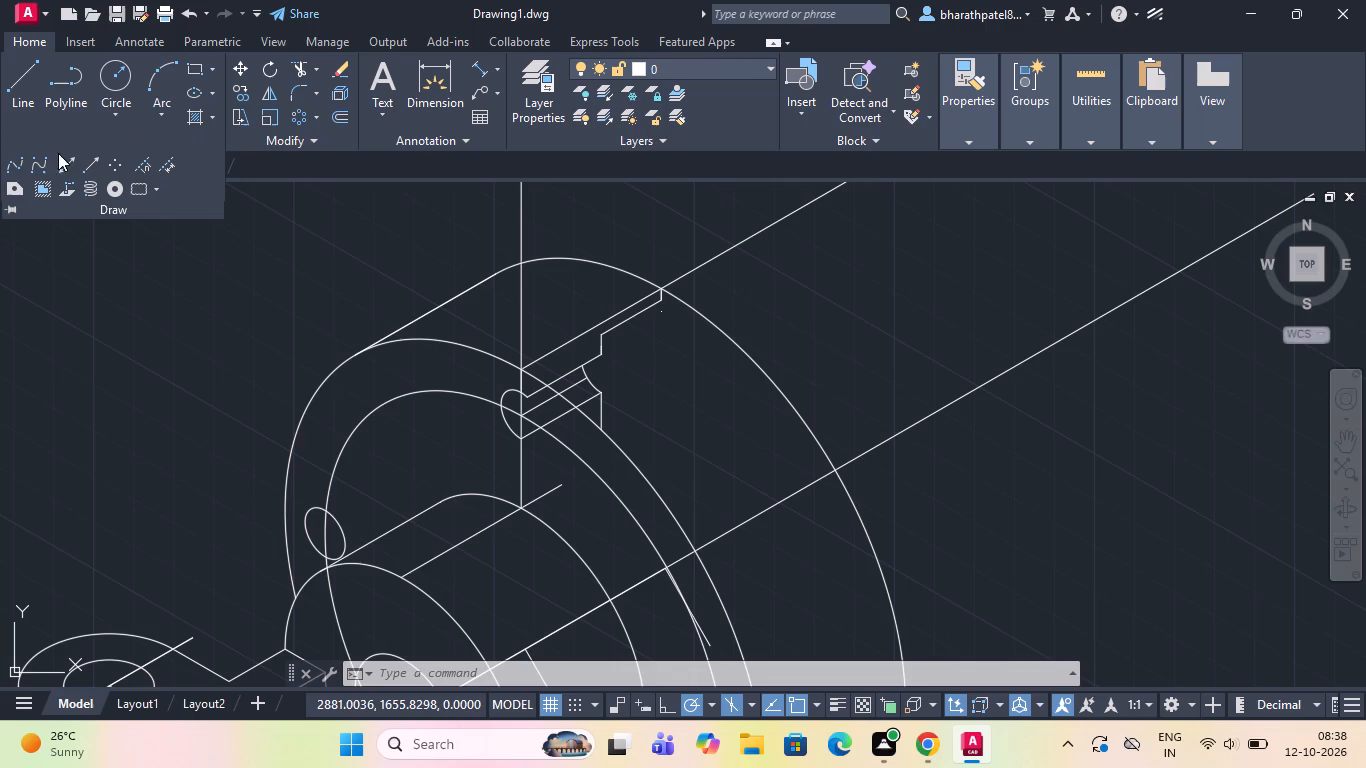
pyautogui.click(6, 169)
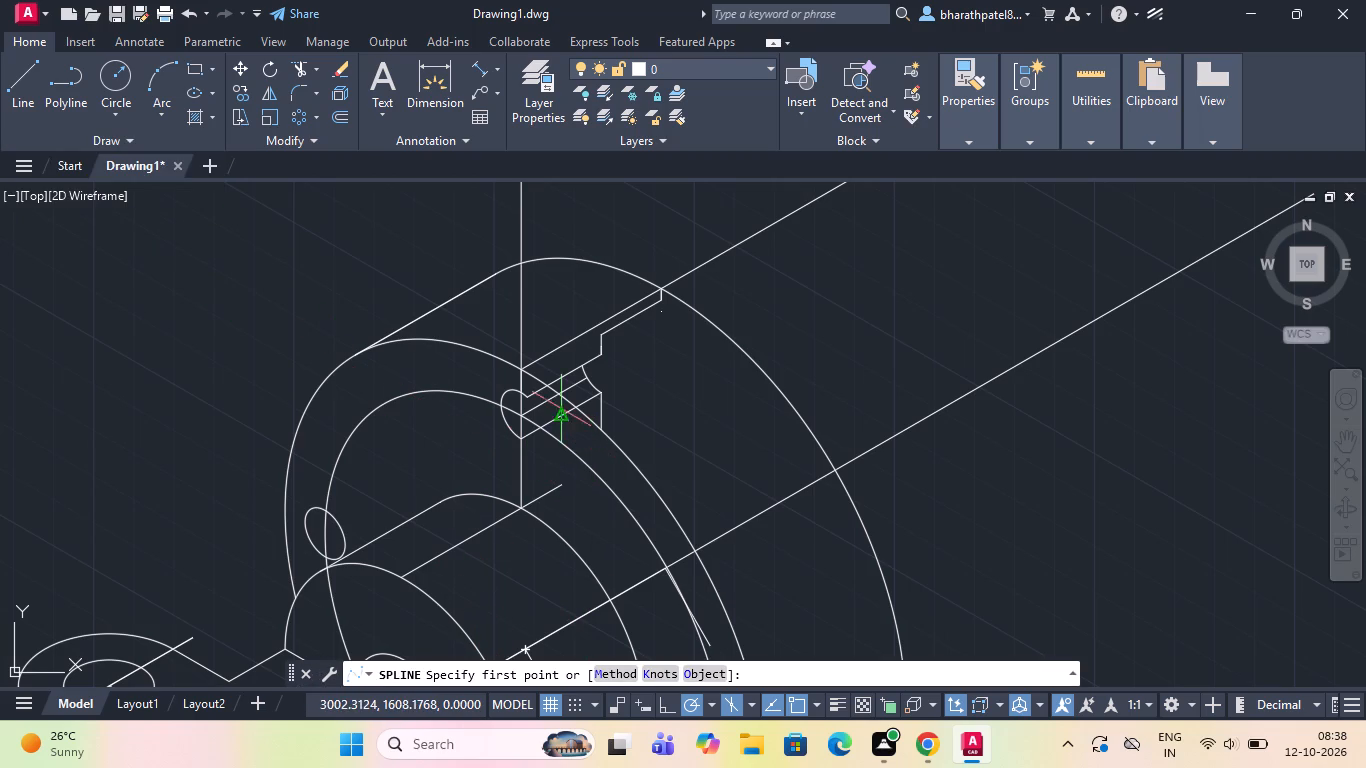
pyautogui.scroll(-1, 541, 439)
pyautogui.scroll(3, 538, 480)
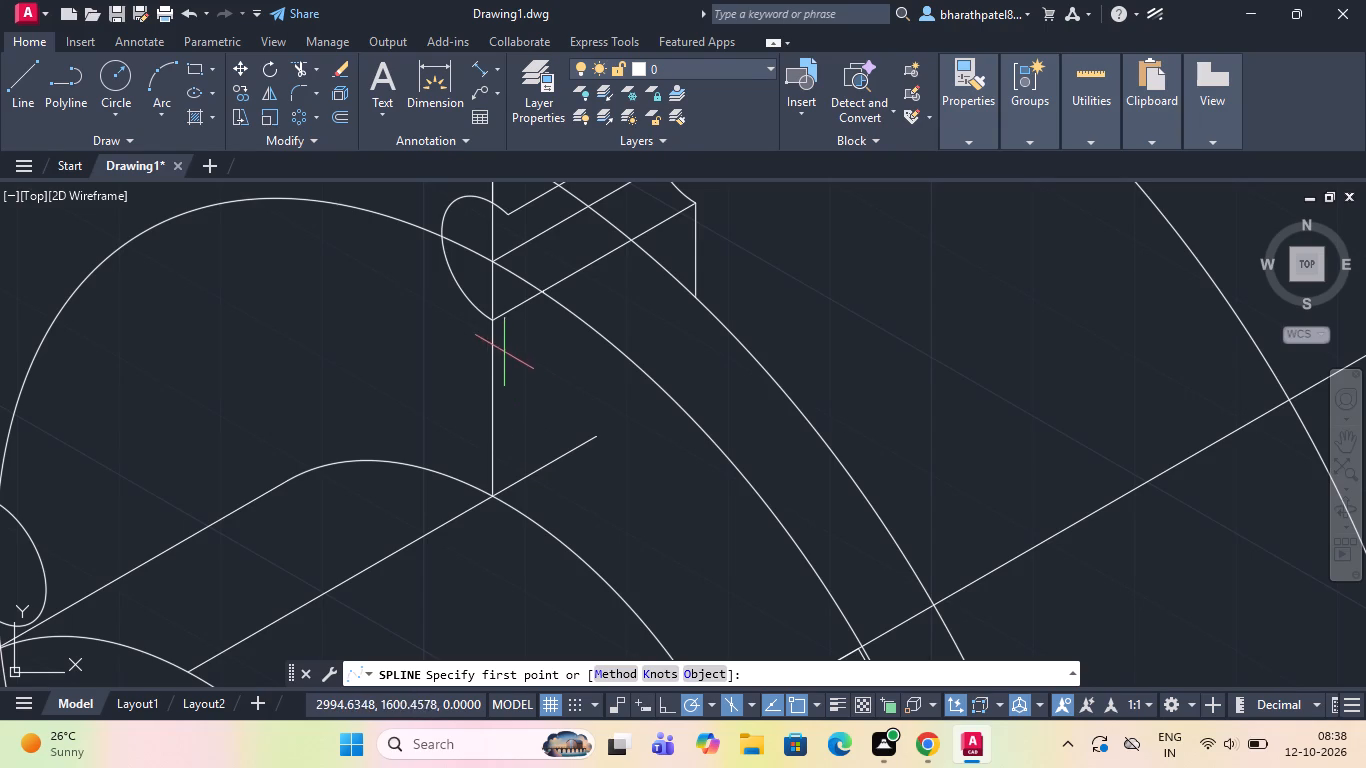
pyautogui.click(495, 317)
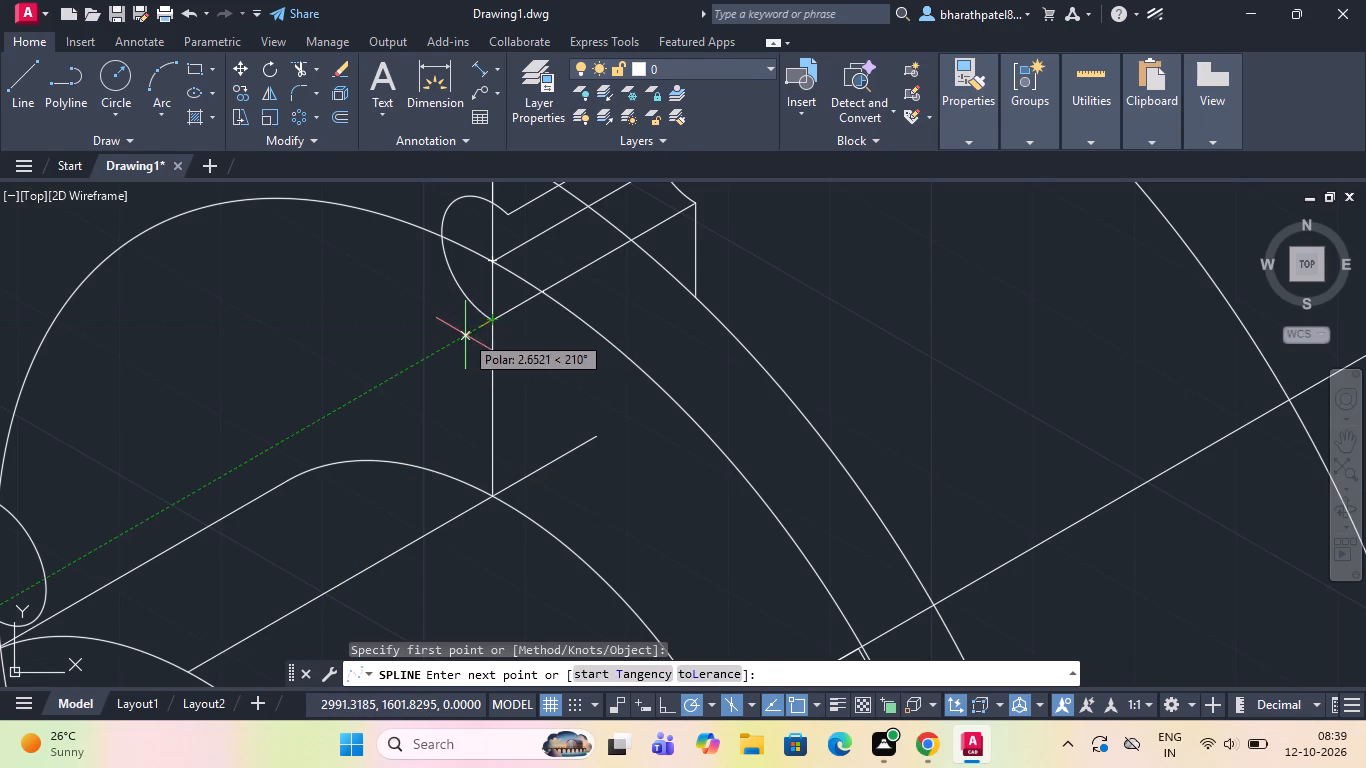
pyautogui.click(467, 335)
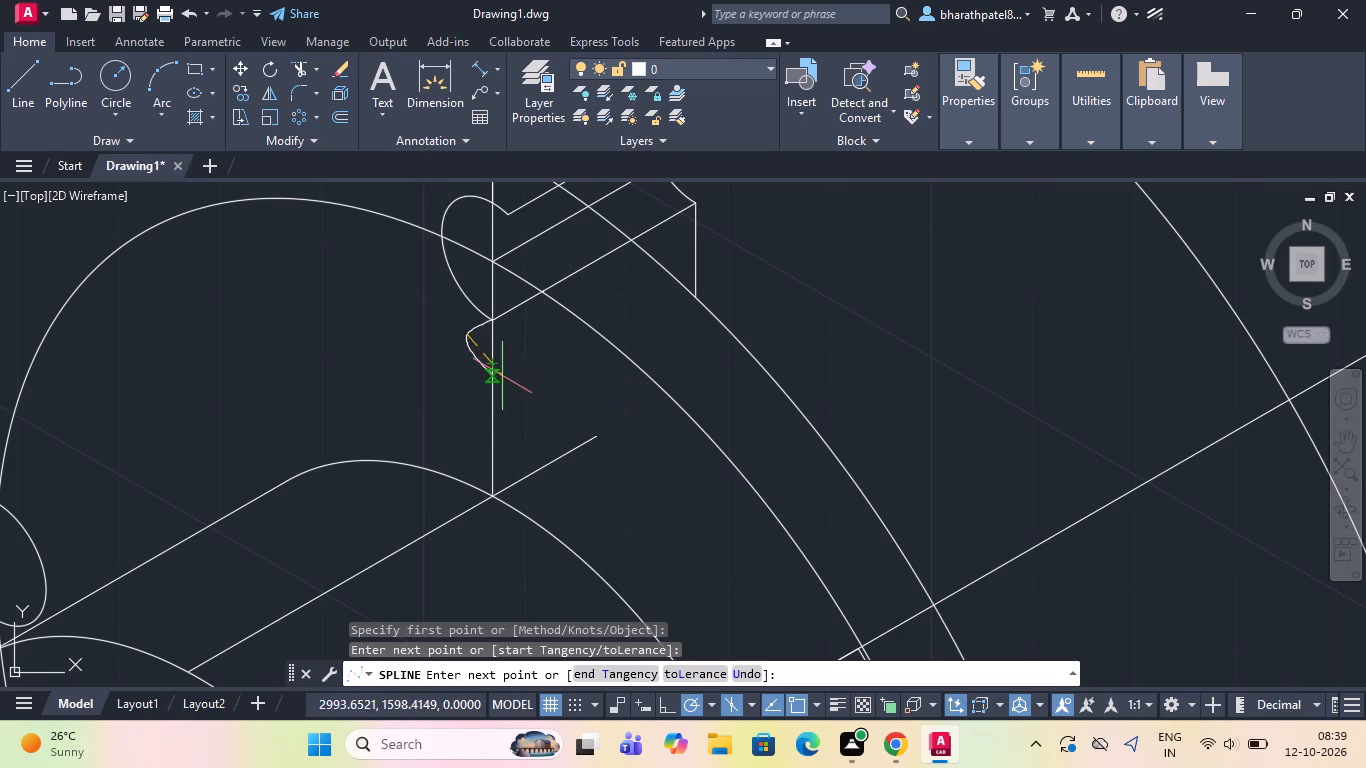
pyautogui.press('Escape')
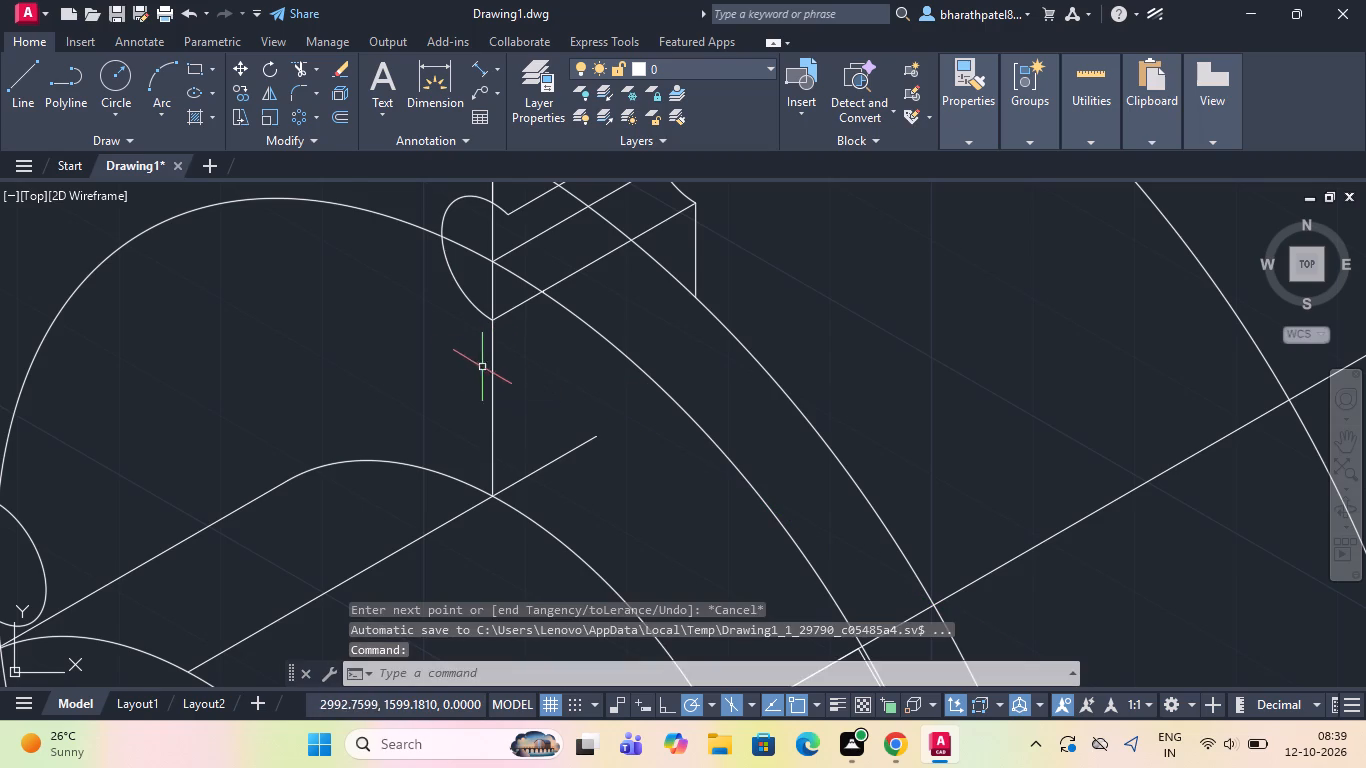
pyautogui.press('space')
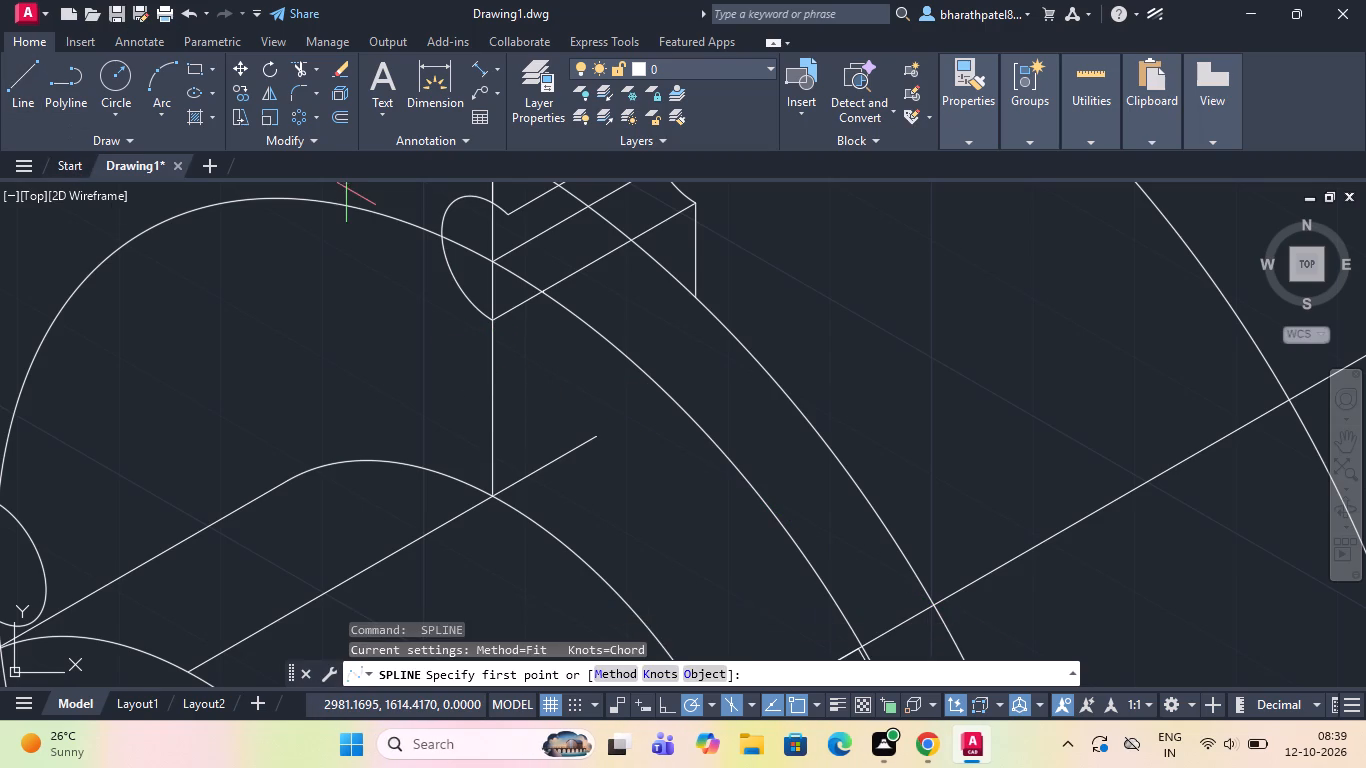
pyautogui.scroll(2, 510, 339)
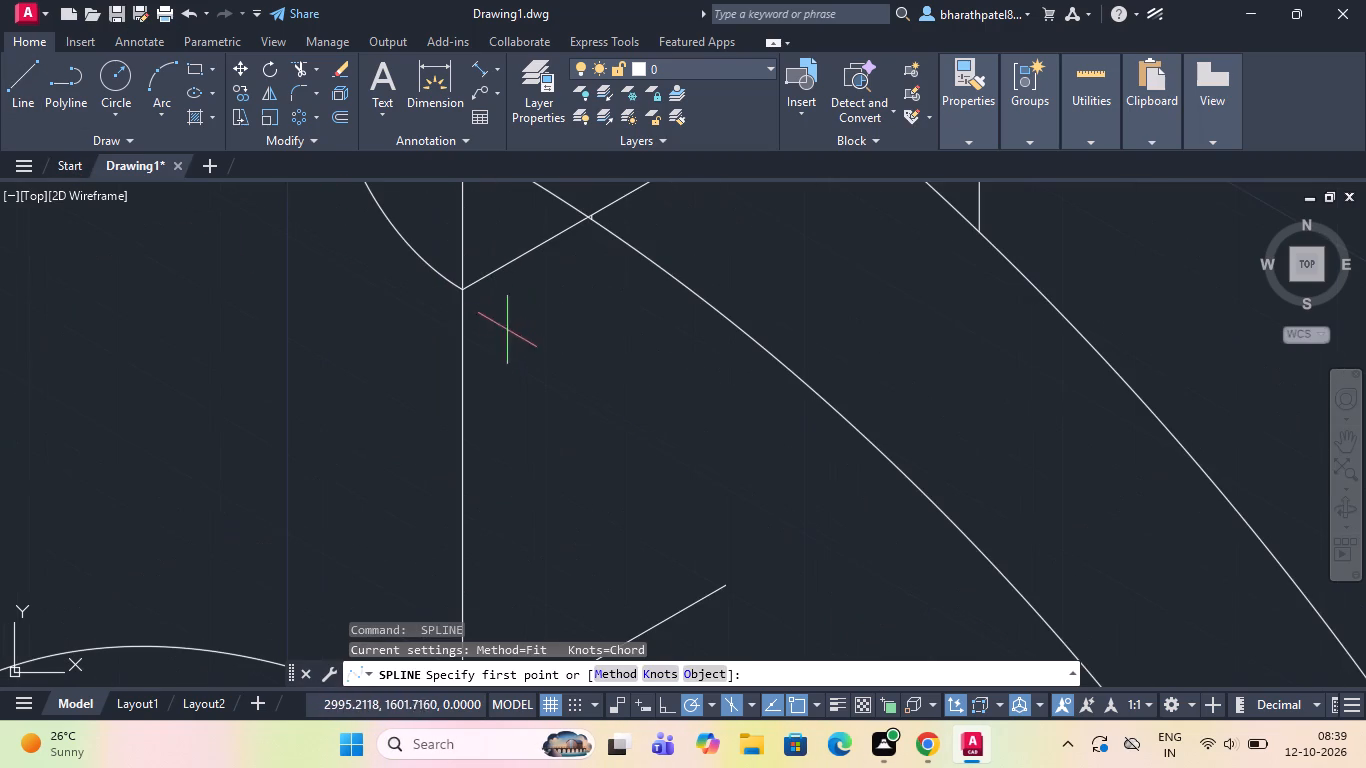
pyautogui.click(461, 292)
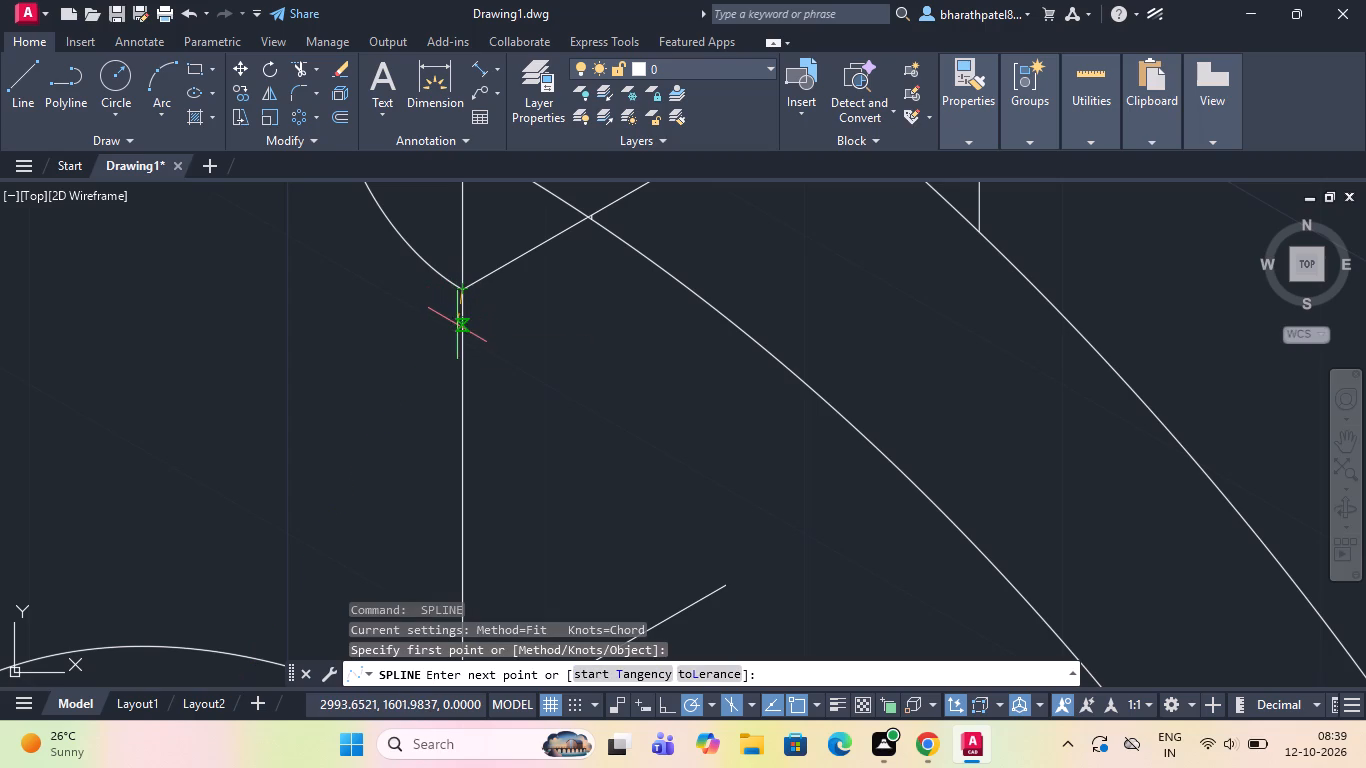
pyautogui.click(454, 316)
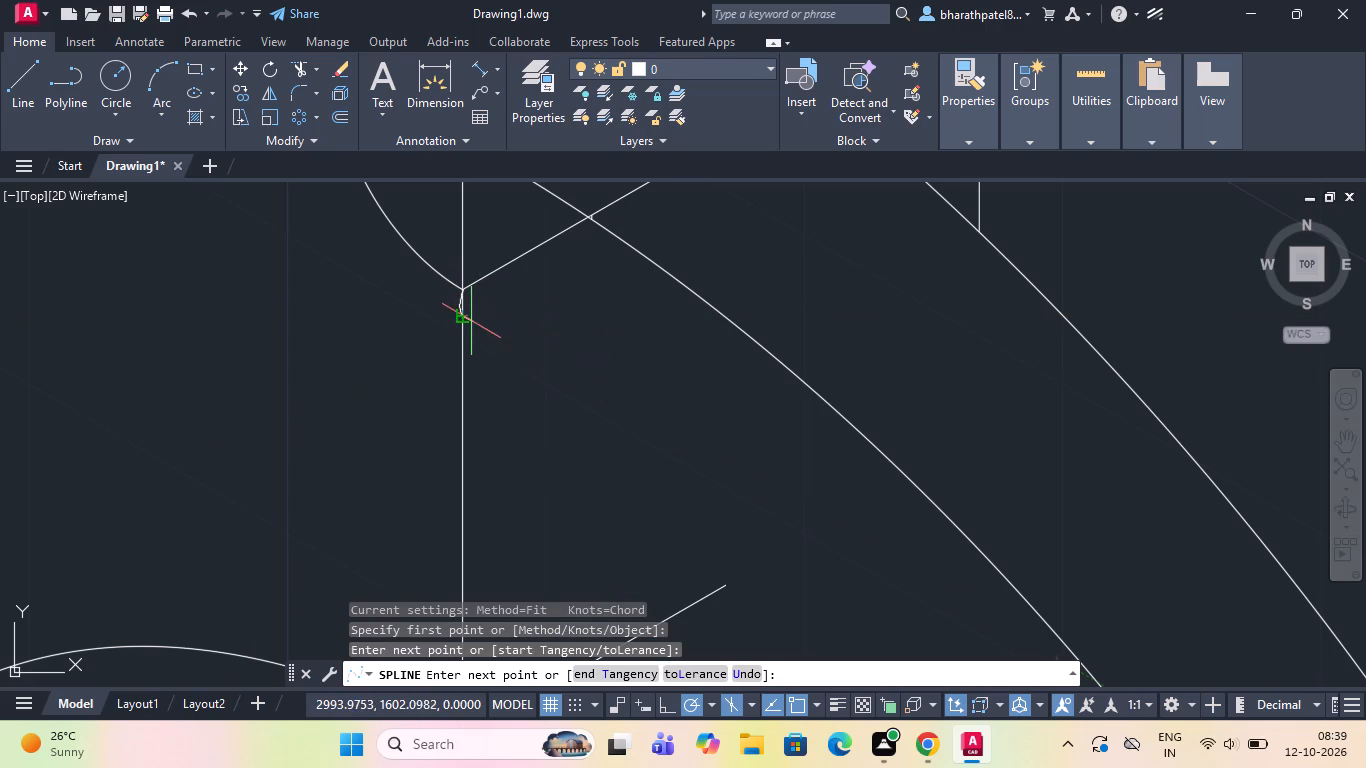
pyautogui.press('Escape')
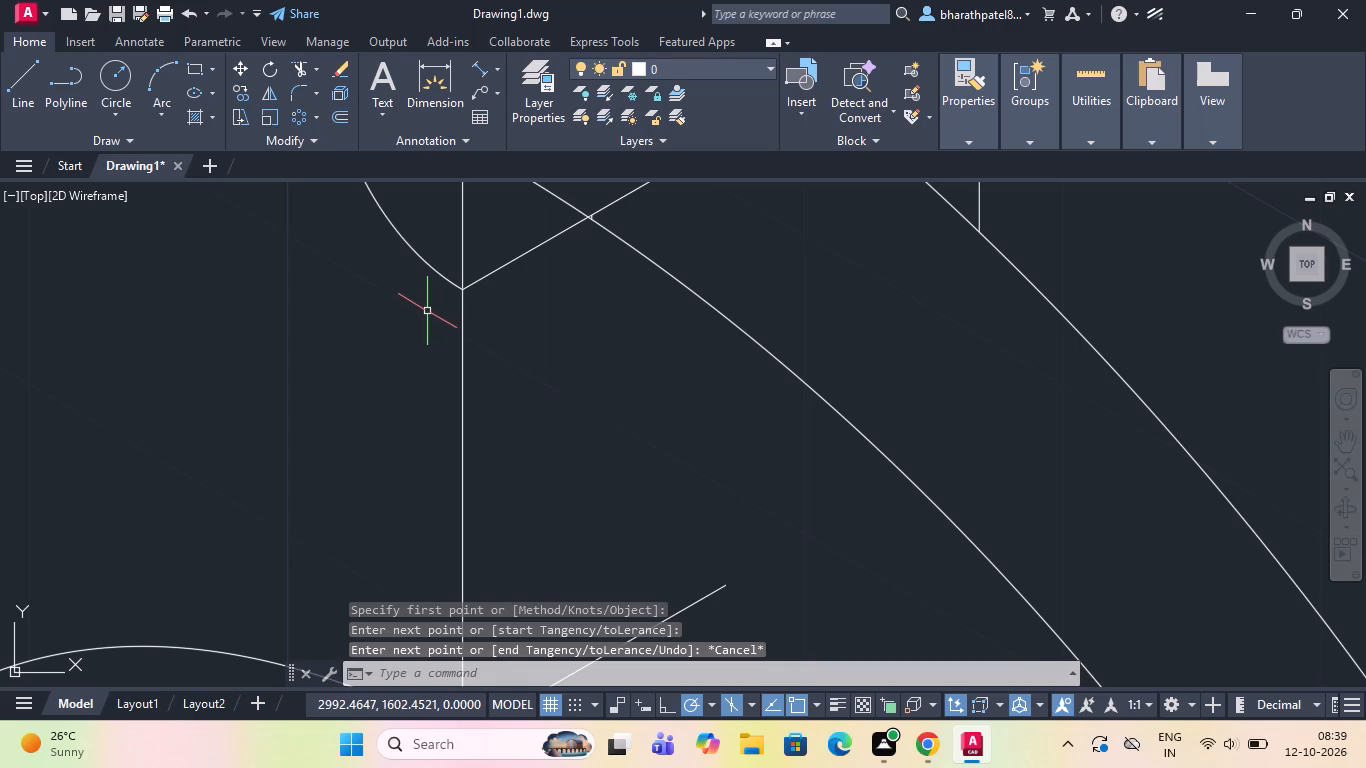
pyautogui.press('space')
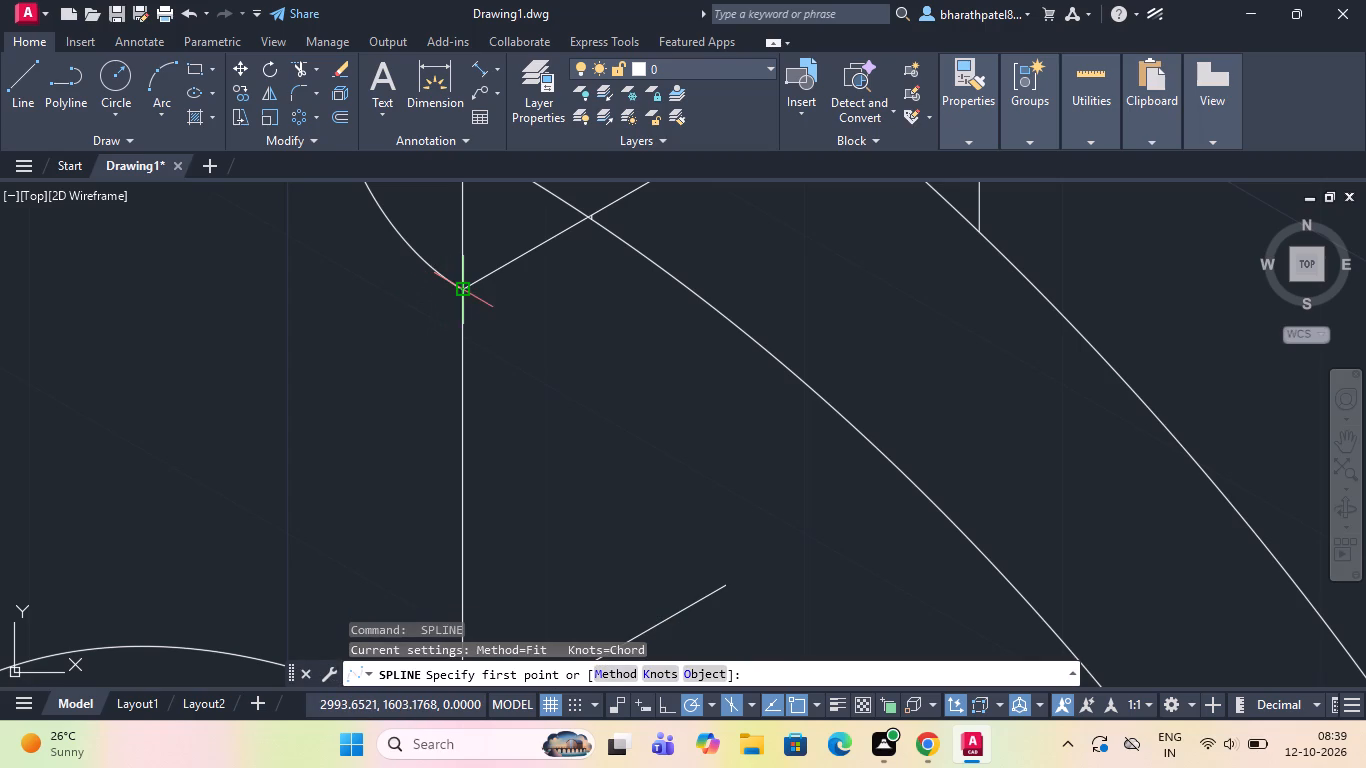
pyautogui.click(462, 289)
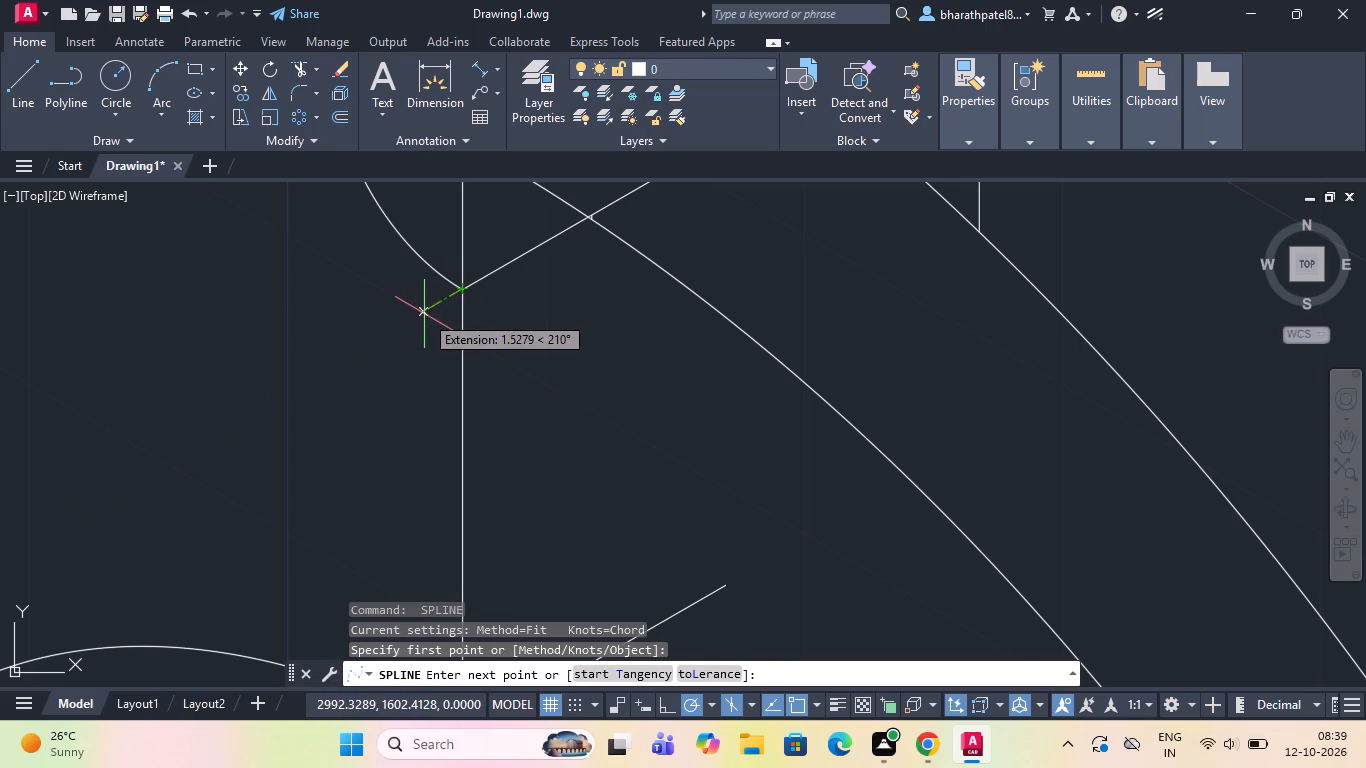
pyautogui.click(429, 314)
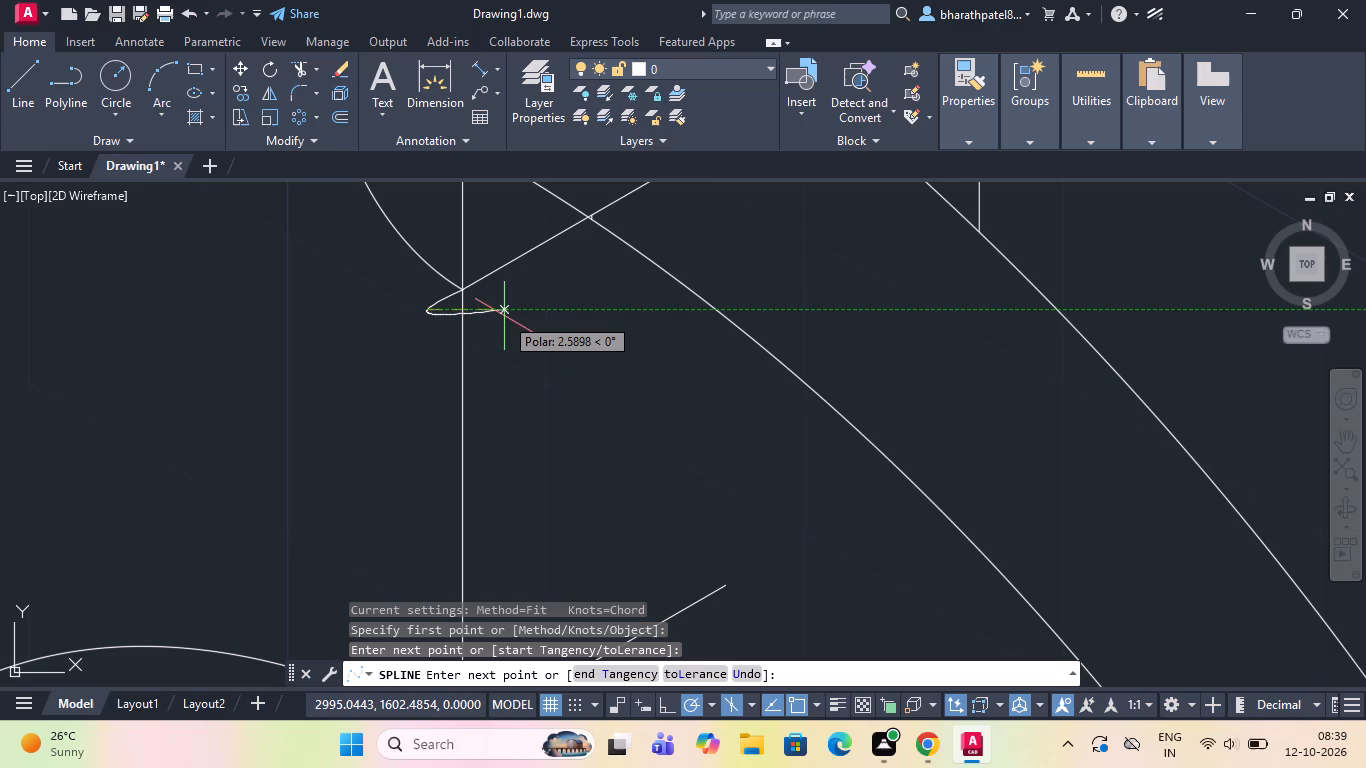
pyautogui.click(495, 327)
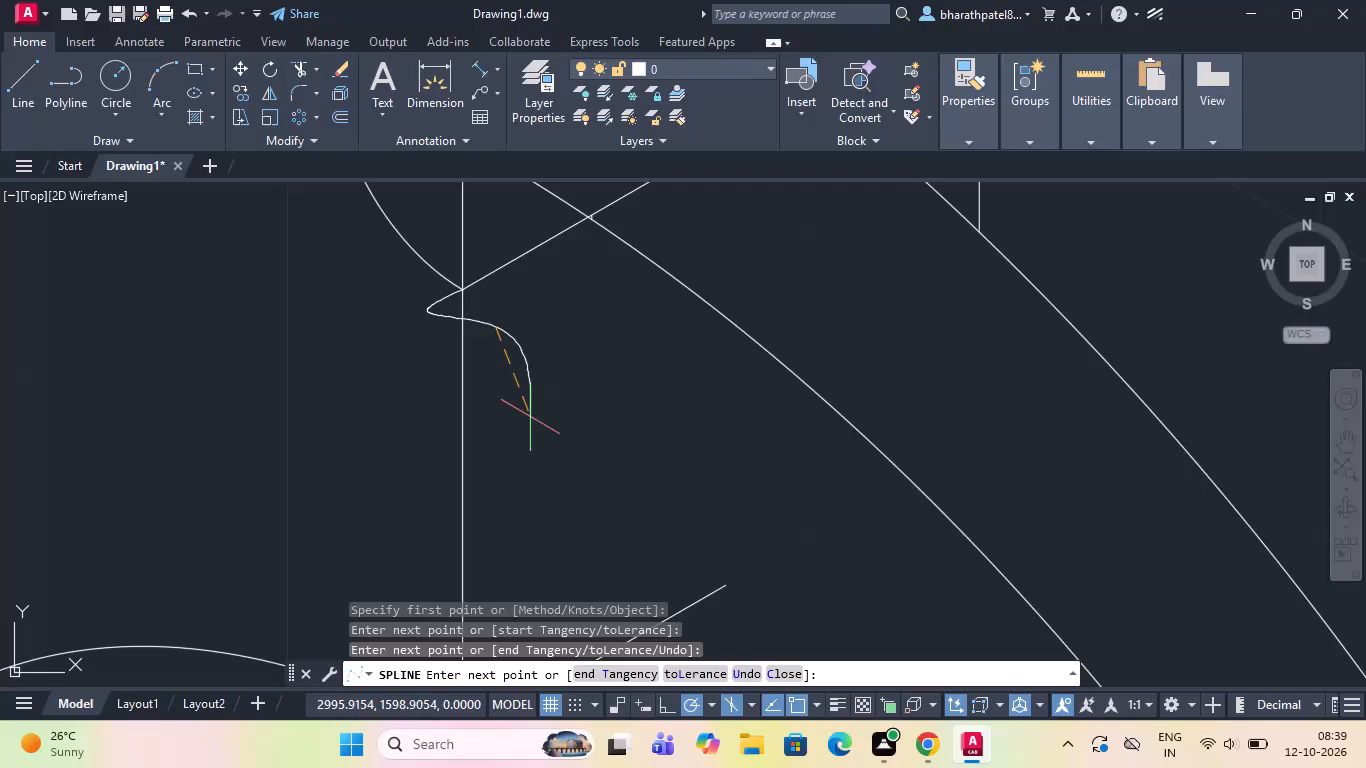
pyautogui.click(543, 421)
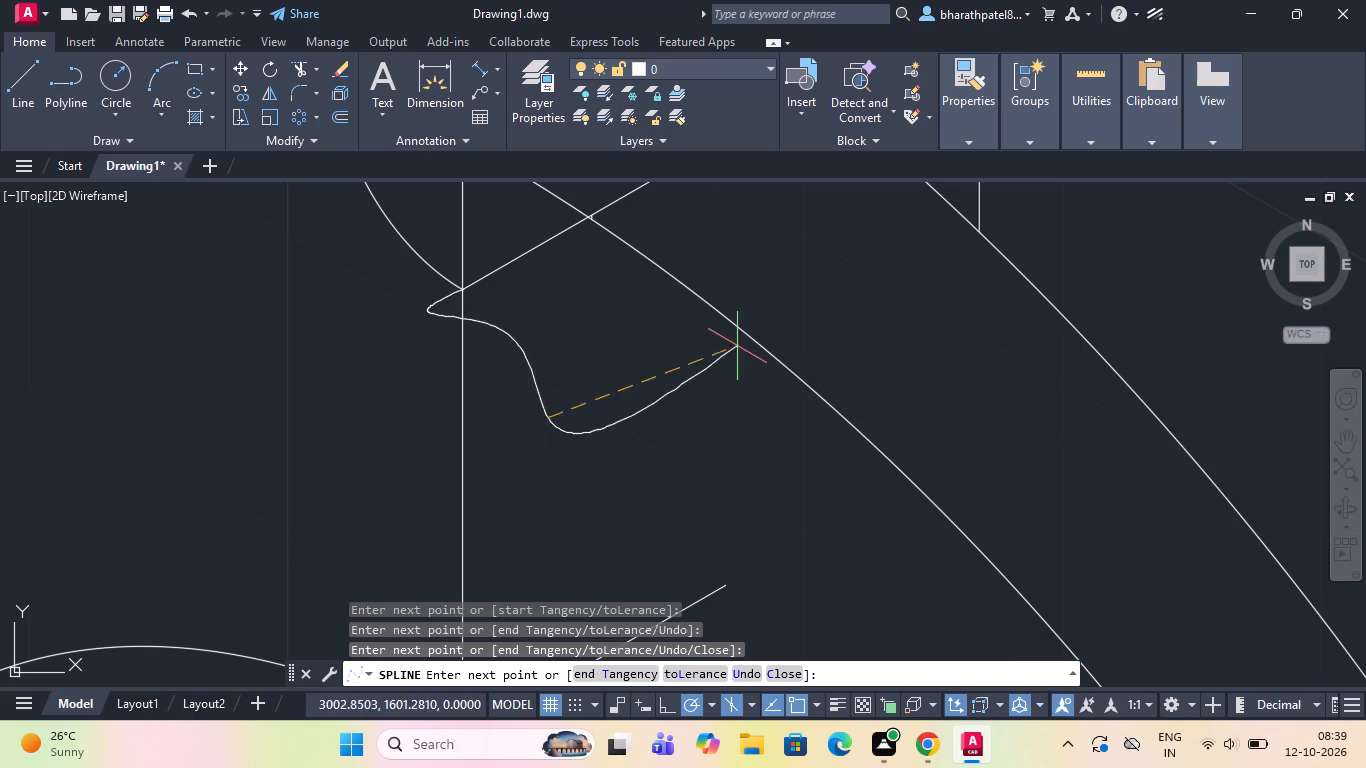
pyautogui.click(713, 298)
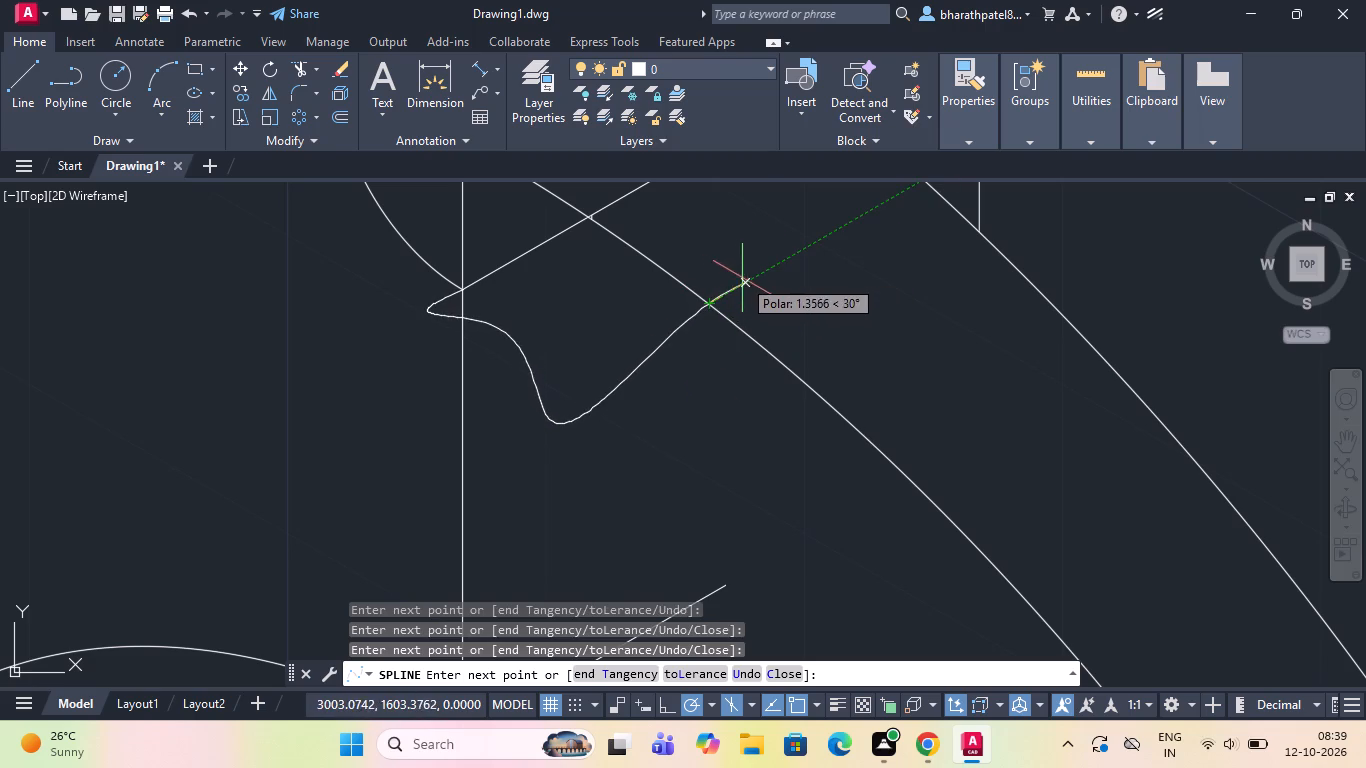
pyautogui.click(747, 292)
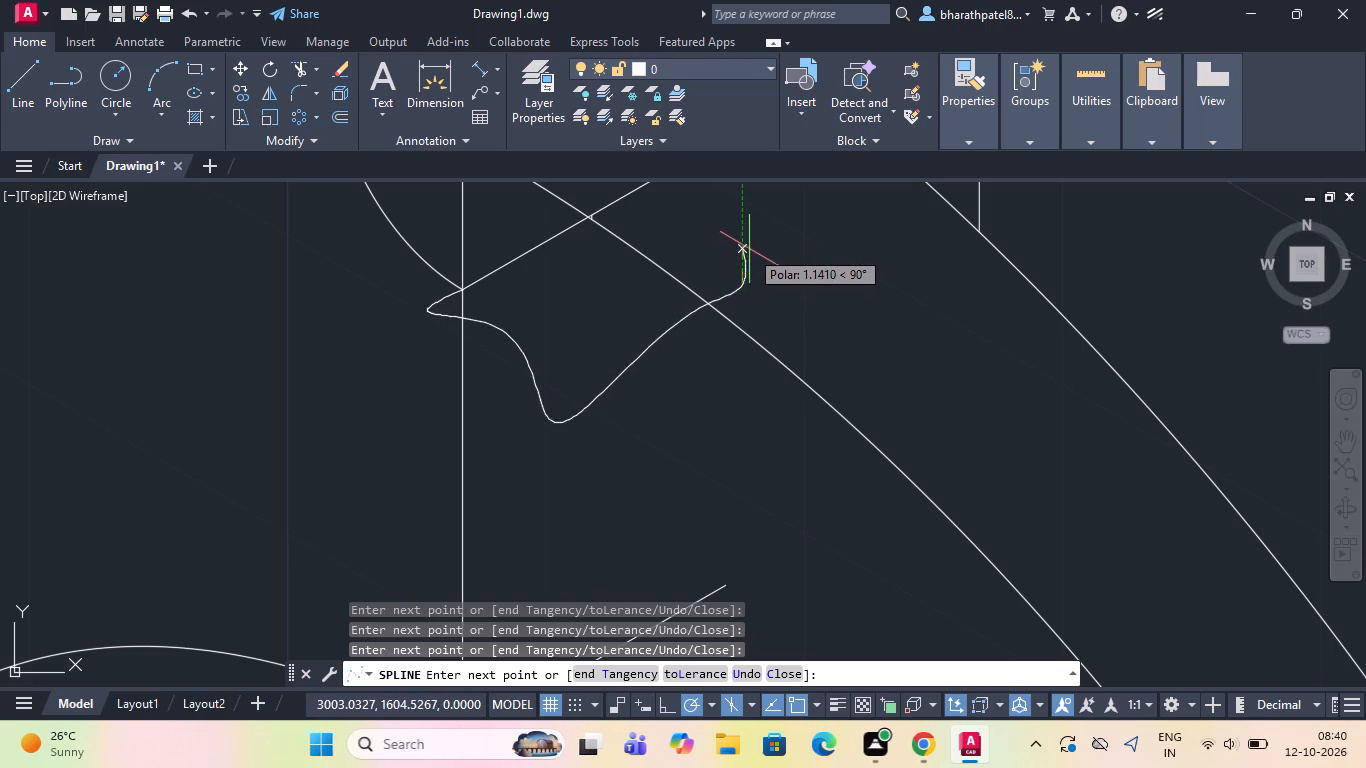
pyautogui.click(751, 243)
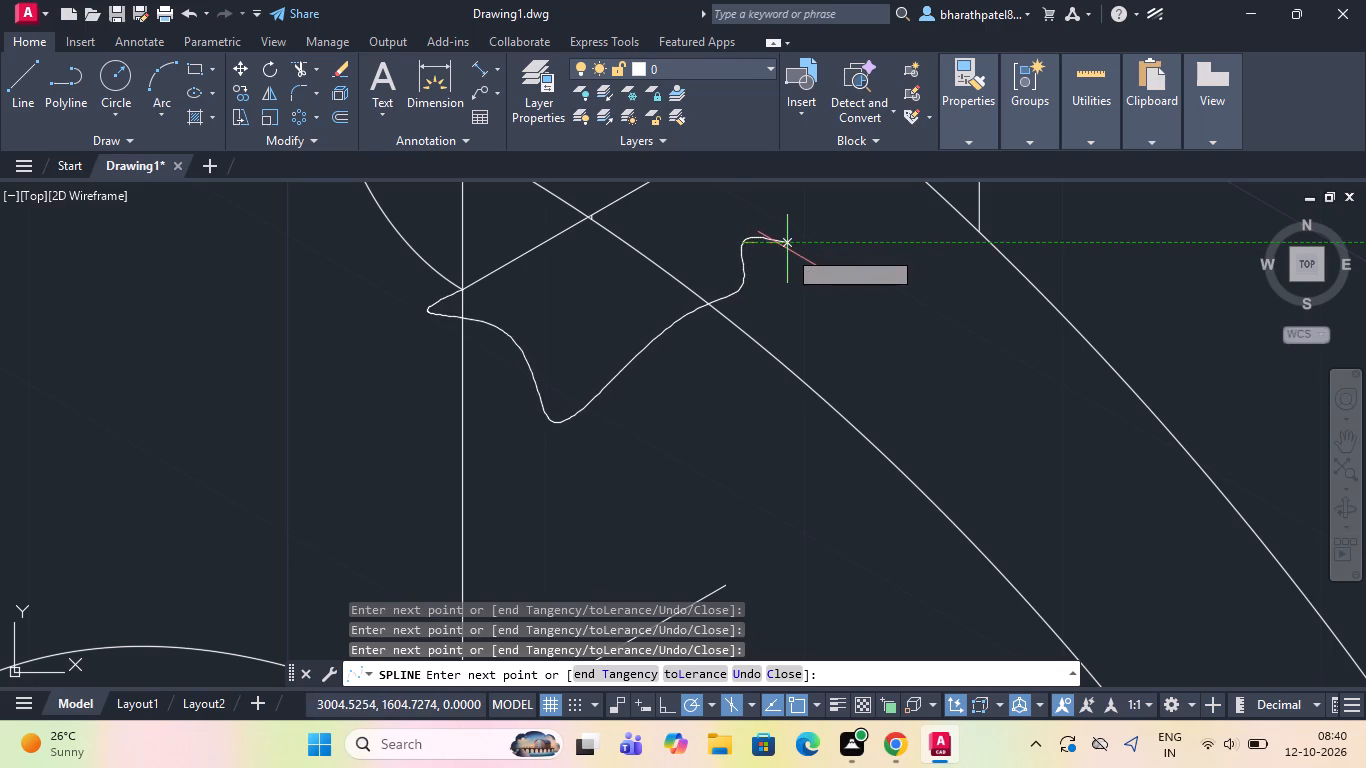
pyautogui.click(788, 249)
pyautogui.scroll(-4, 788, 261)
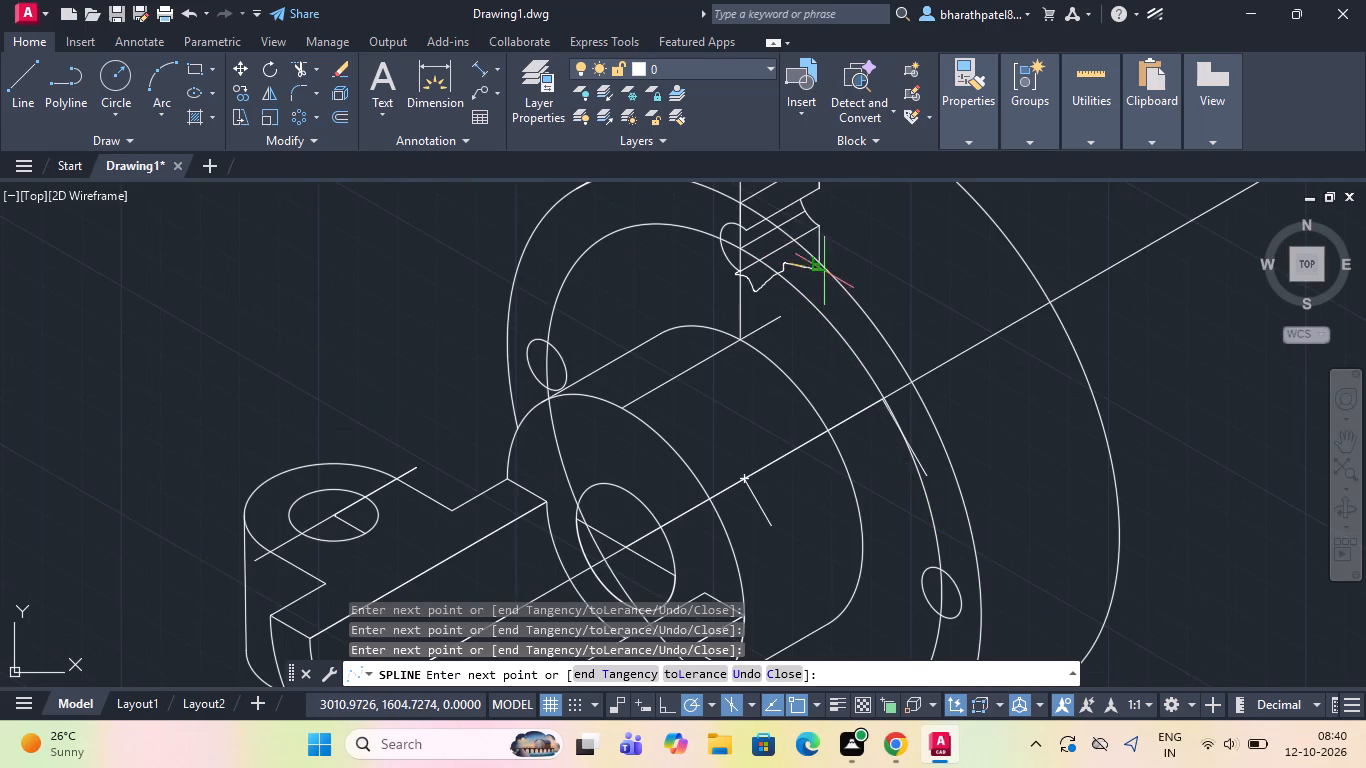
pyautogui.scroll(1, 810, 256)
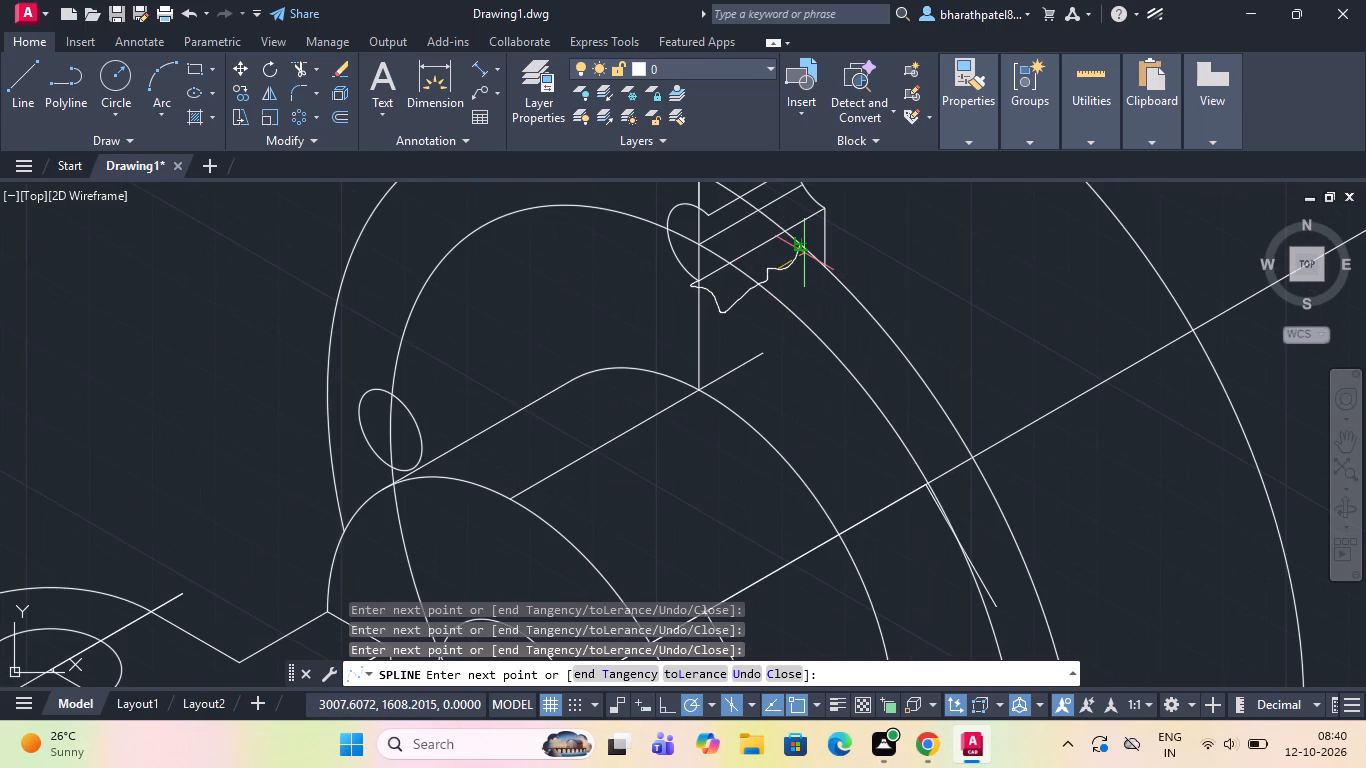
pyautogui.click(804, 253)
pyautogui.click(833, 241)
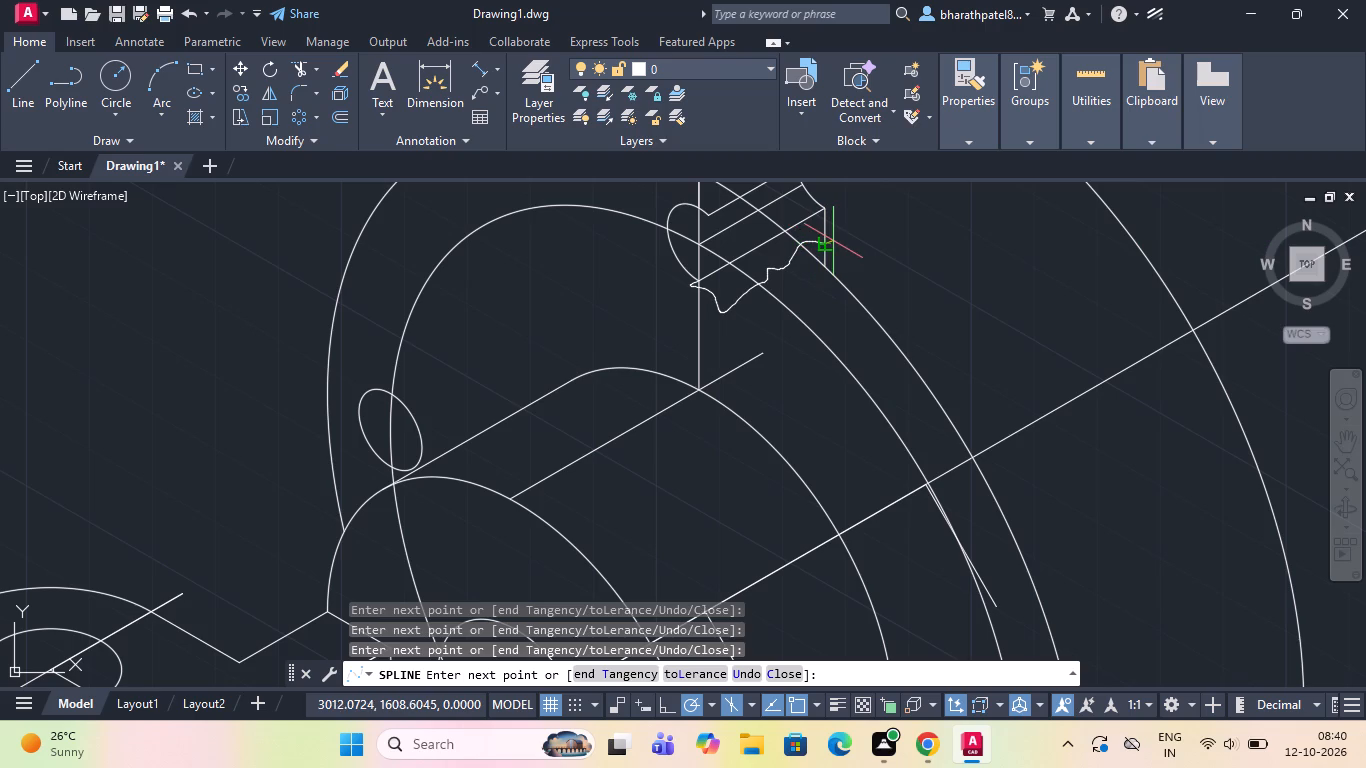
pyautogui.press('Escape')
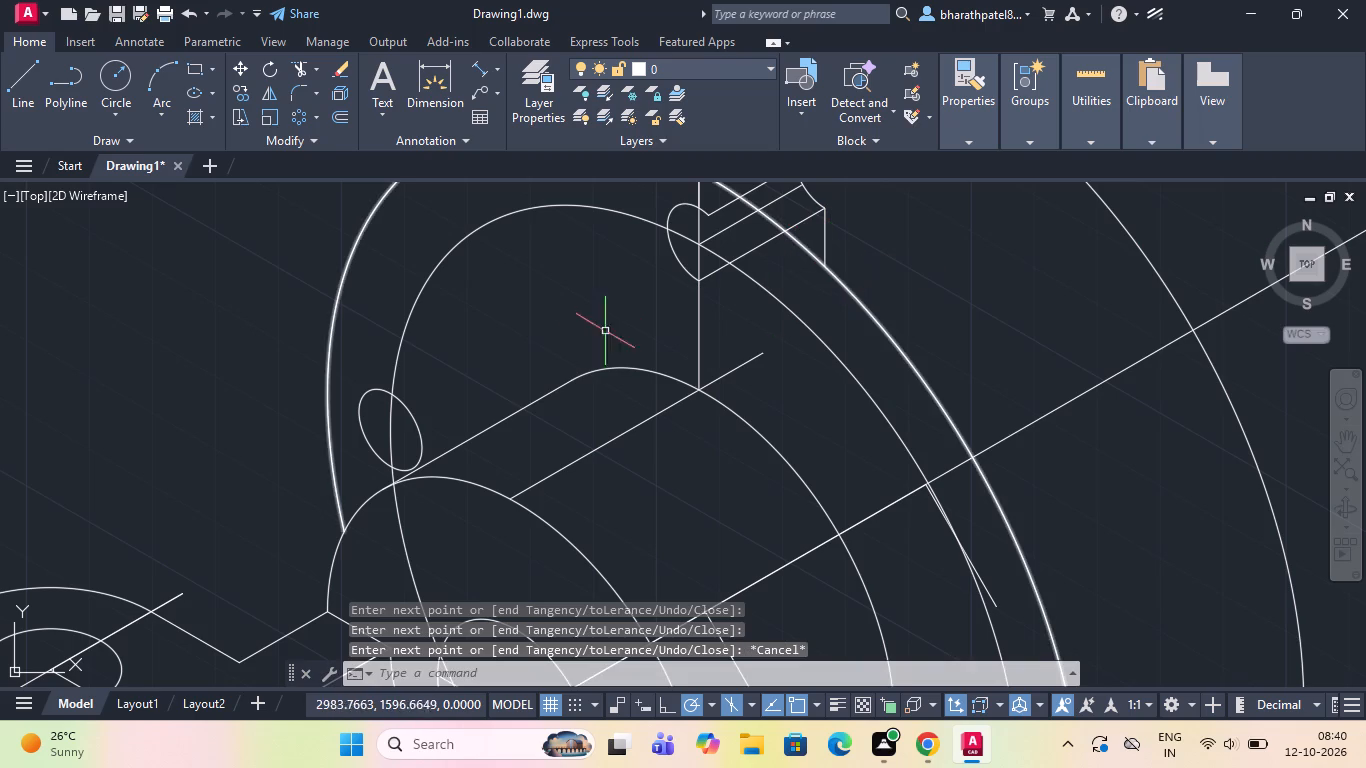
# Draw a wavy control-vertex spline as the break line from the bolt hole's lowest front point across the flange to its outer rear edge.
pyautogui.click(18, 115)
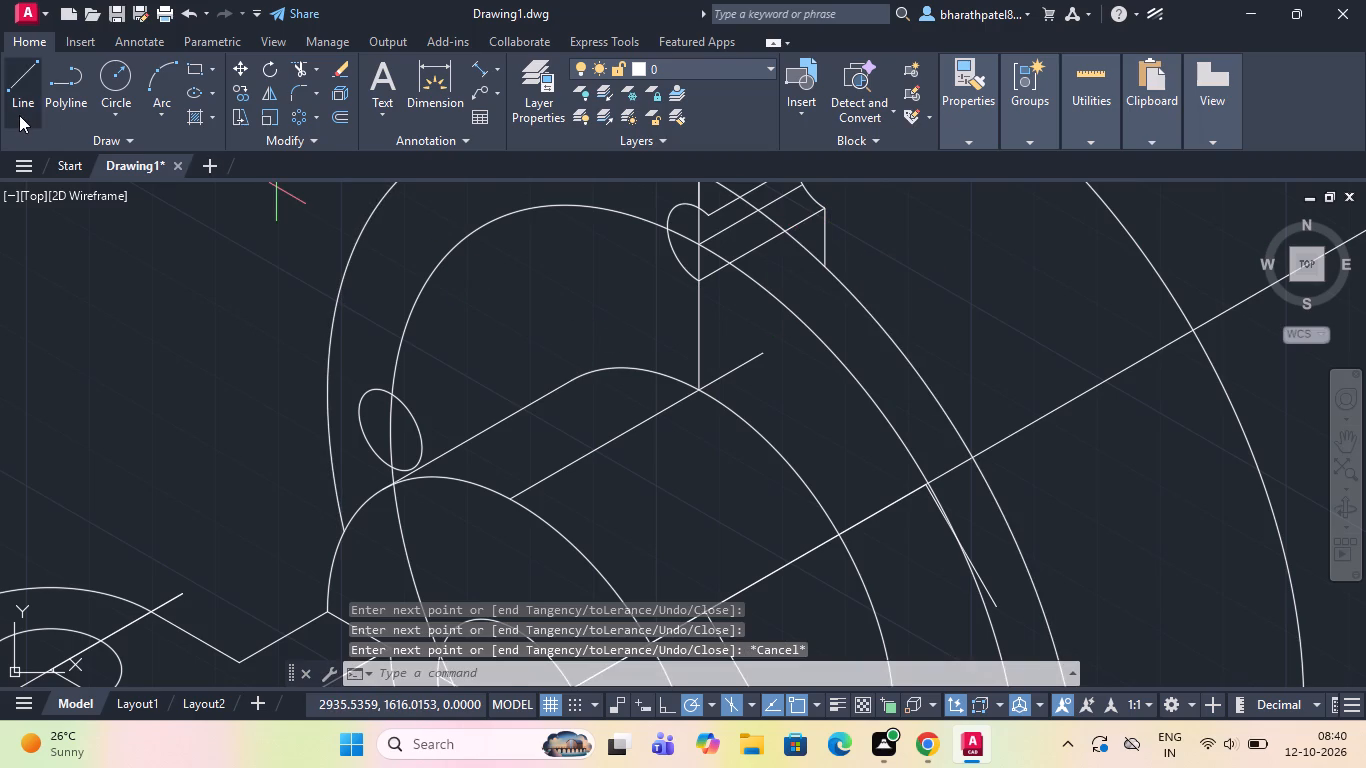
pyautogui.click(80, 112)
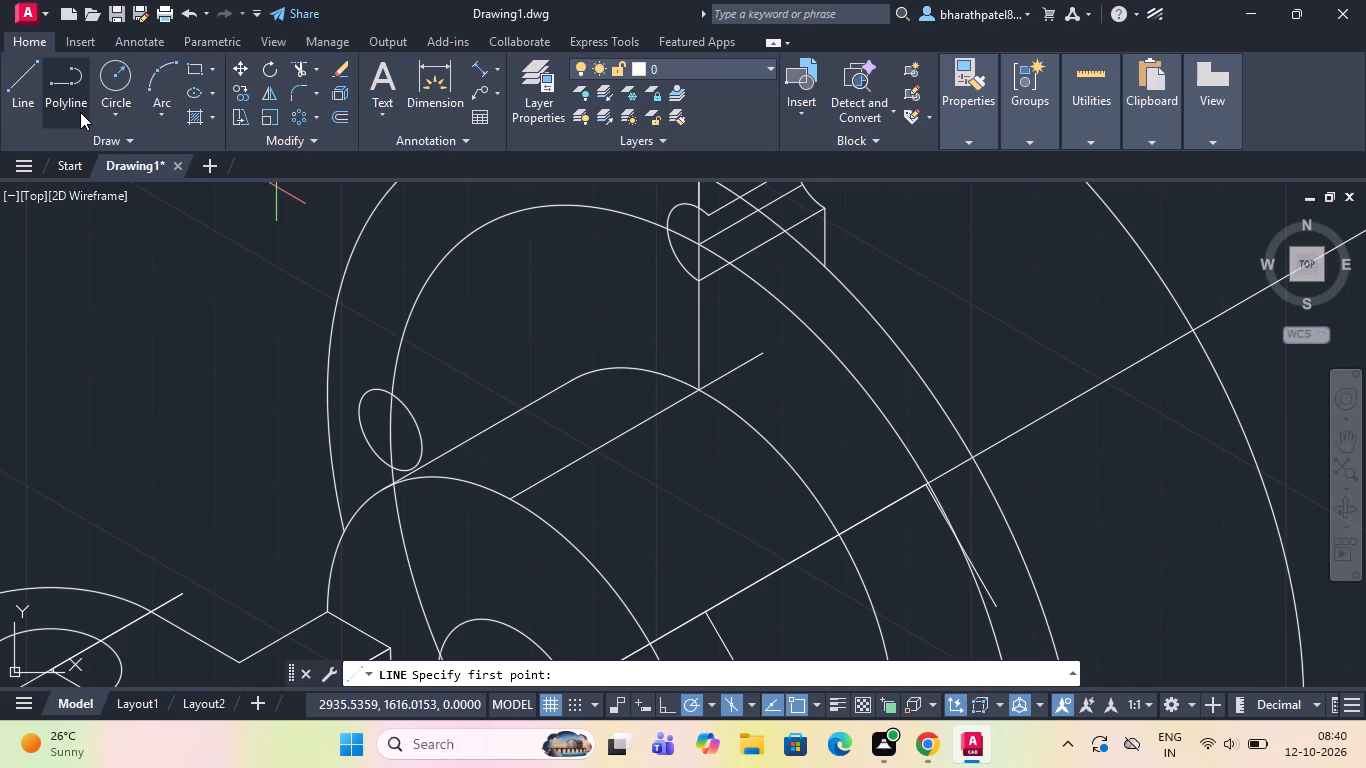
pyautogui.click(125, 141)
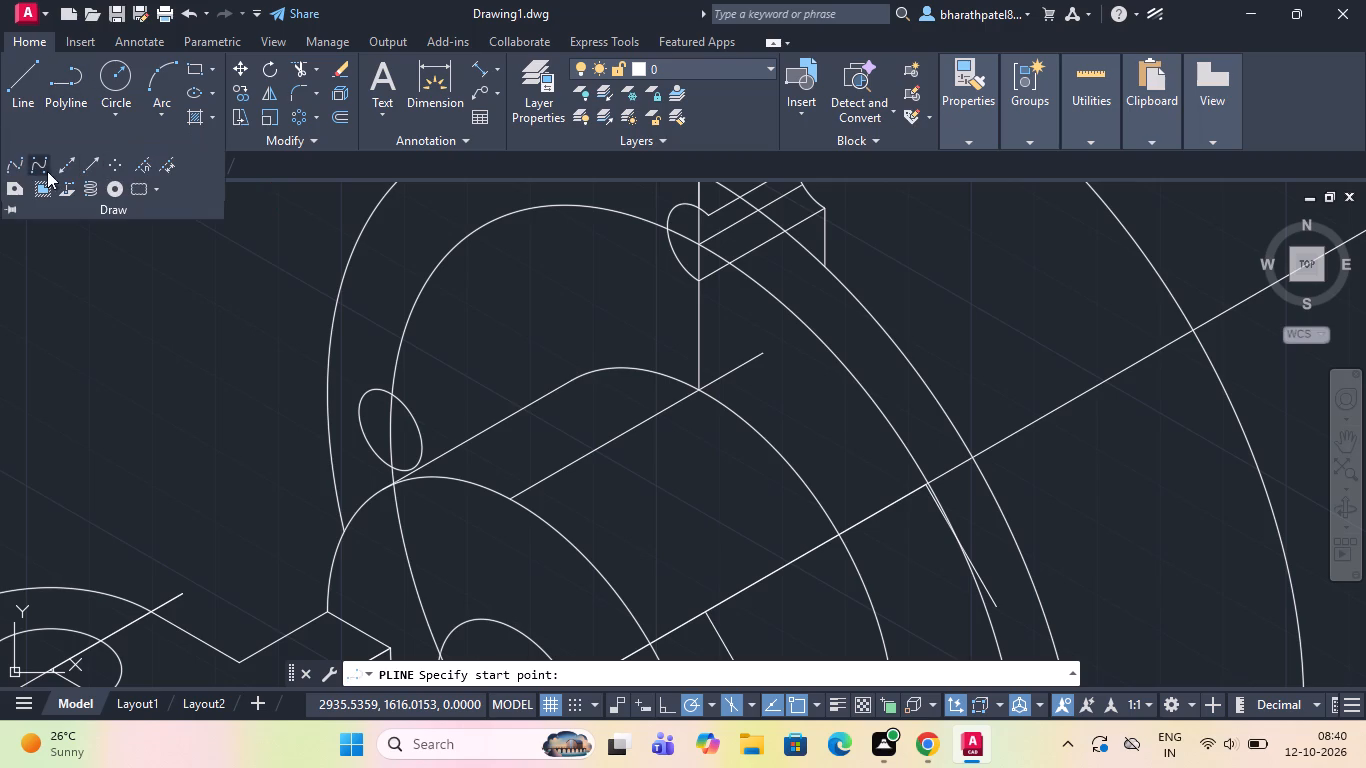
pyautogui.click(40, 163)
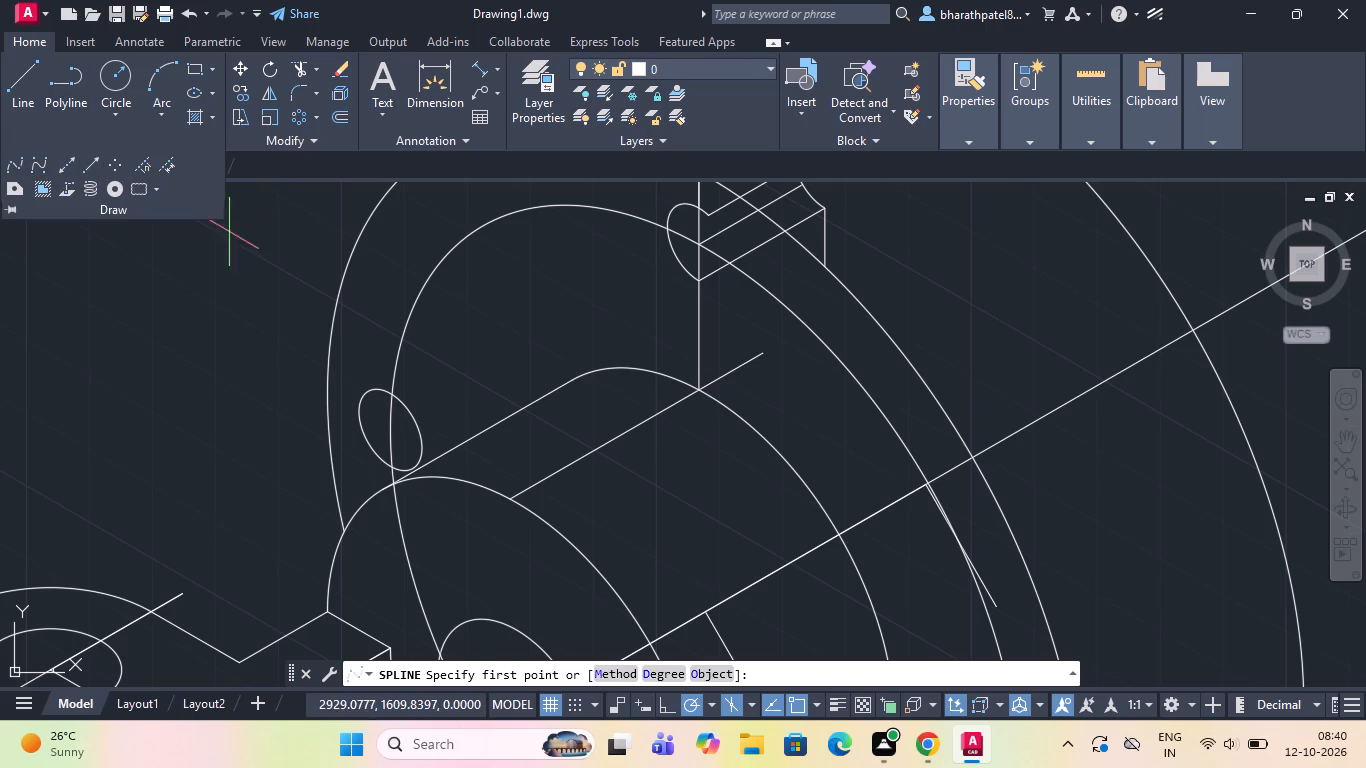
pyautogui.click(698, 281)
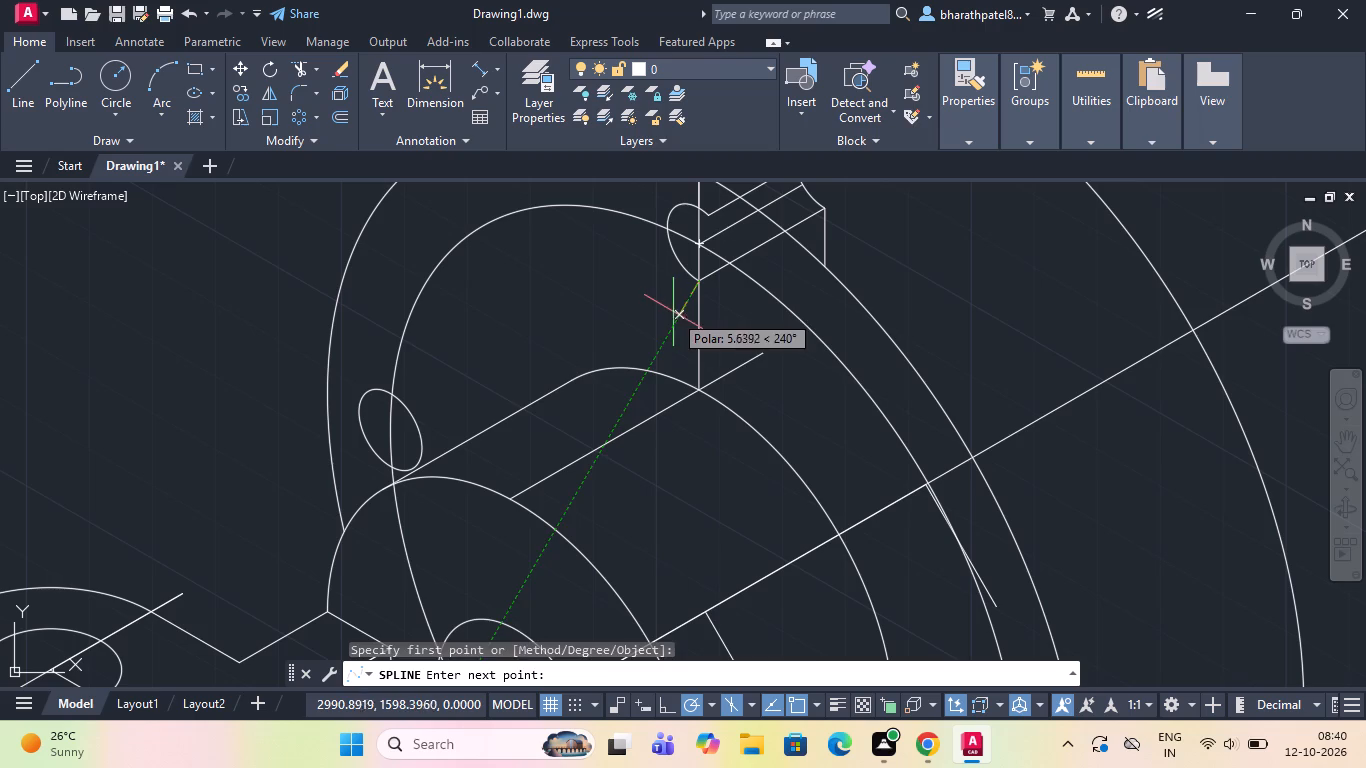
pyautogui.click(674, 311)
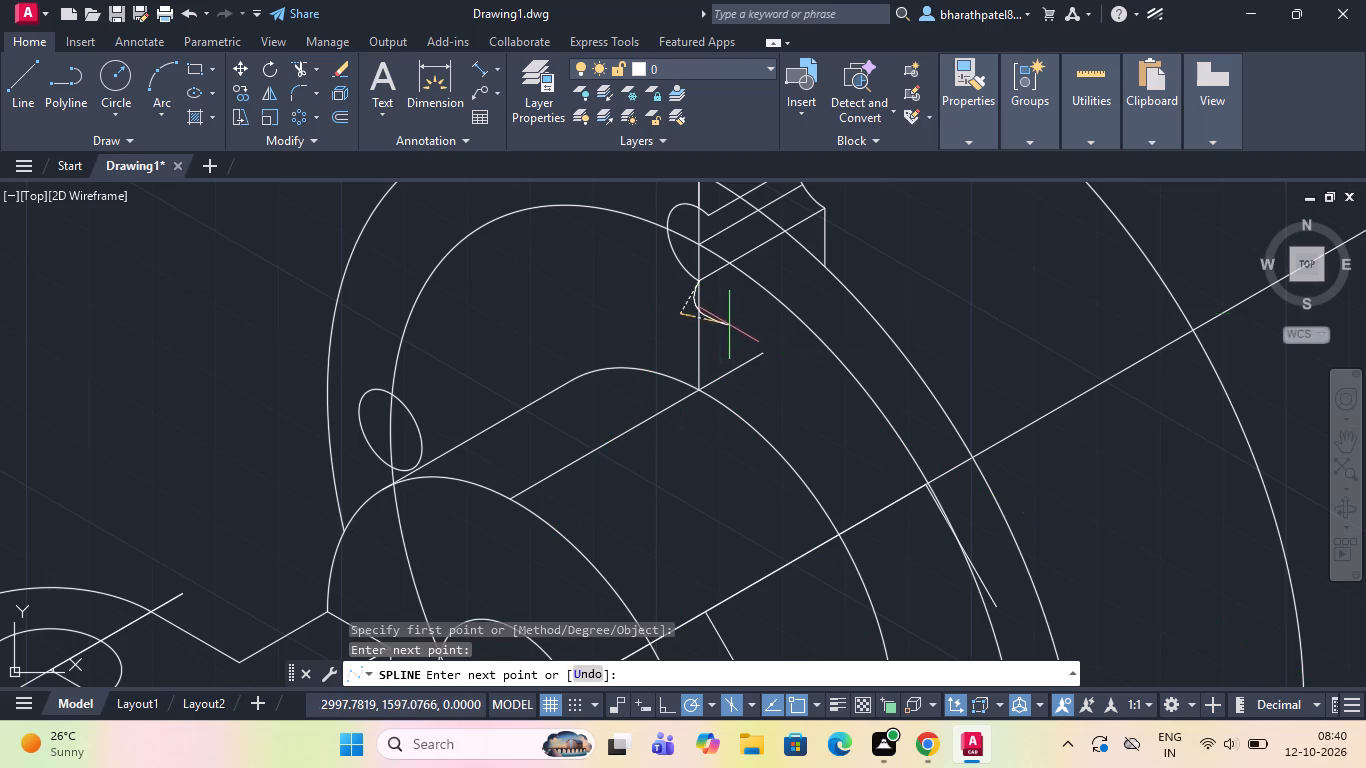
pyautogui.click(713, 332)
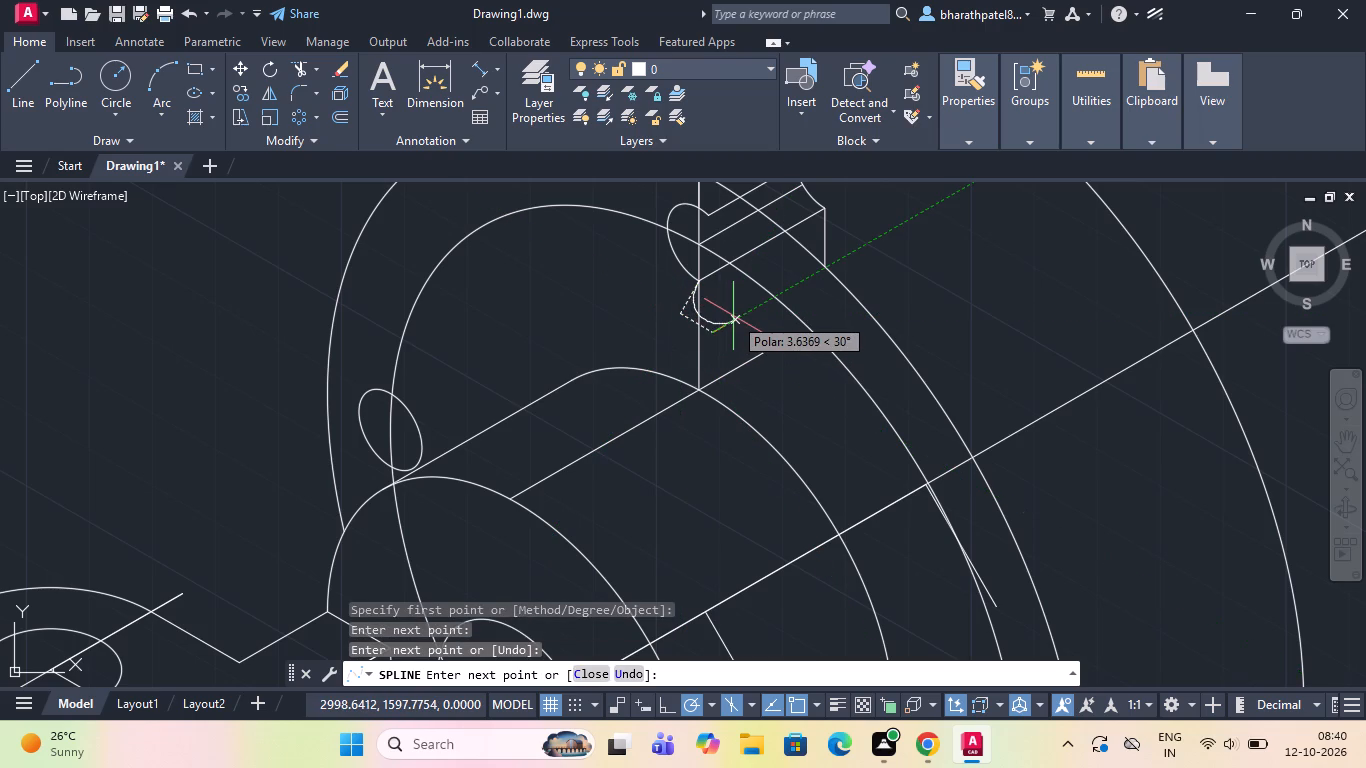
pyautogui.click(738, 313)
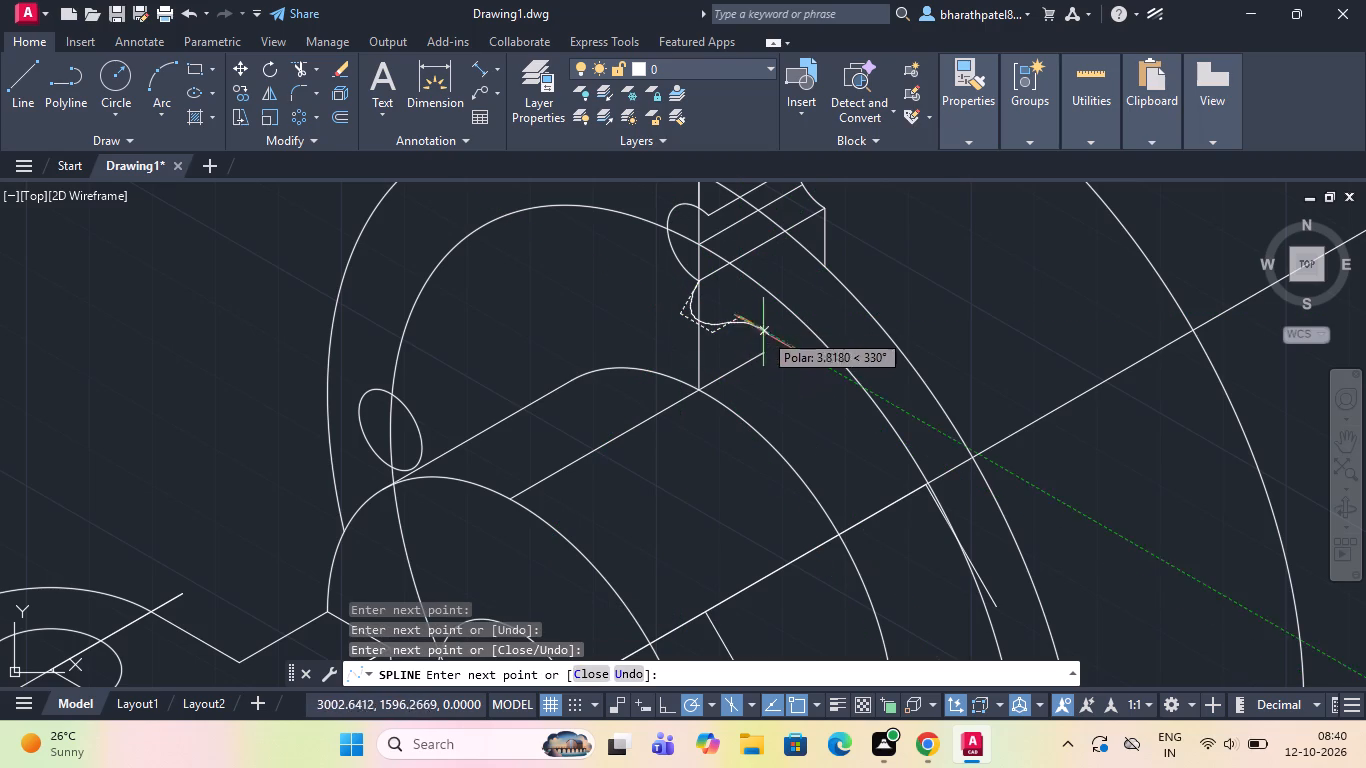
pyautogui.click(764, 324)
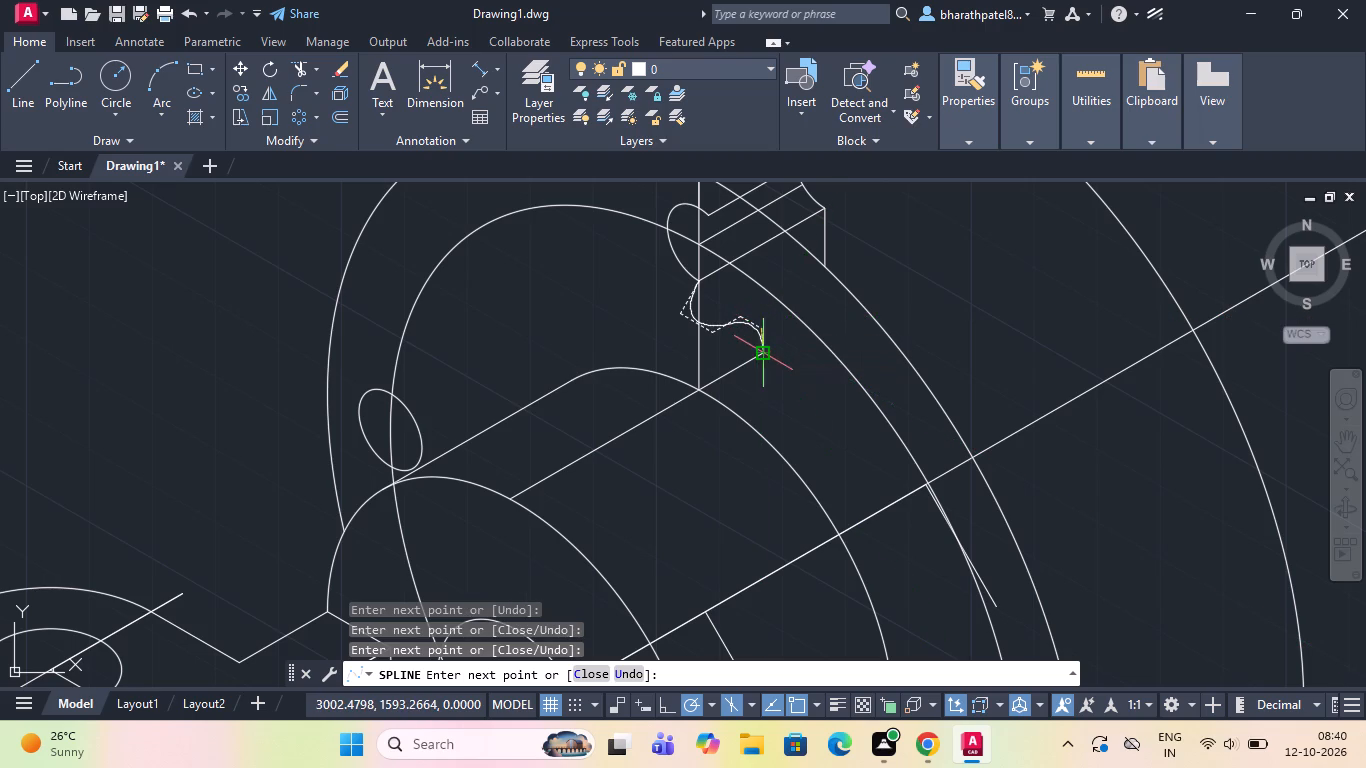
pyautogui.click(755, 372)
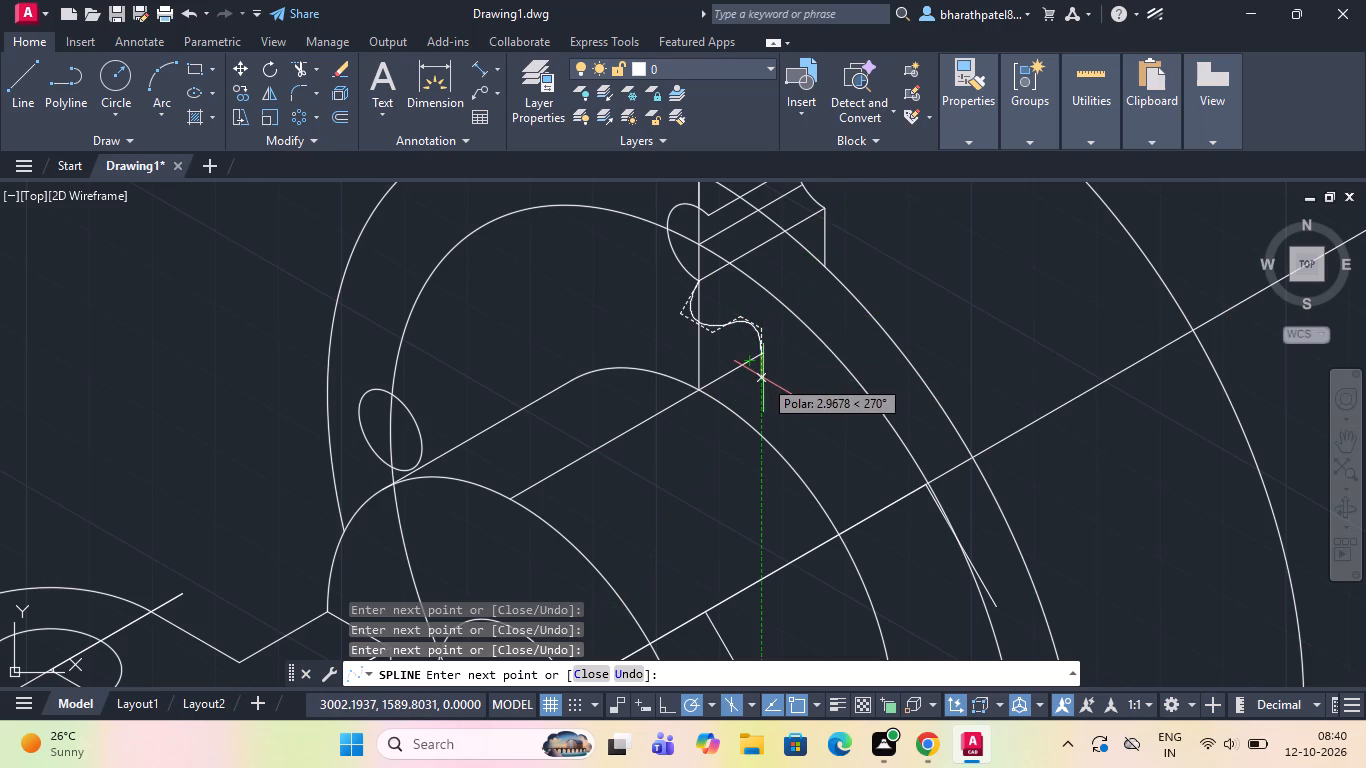
pyautogui.click(799, 411)
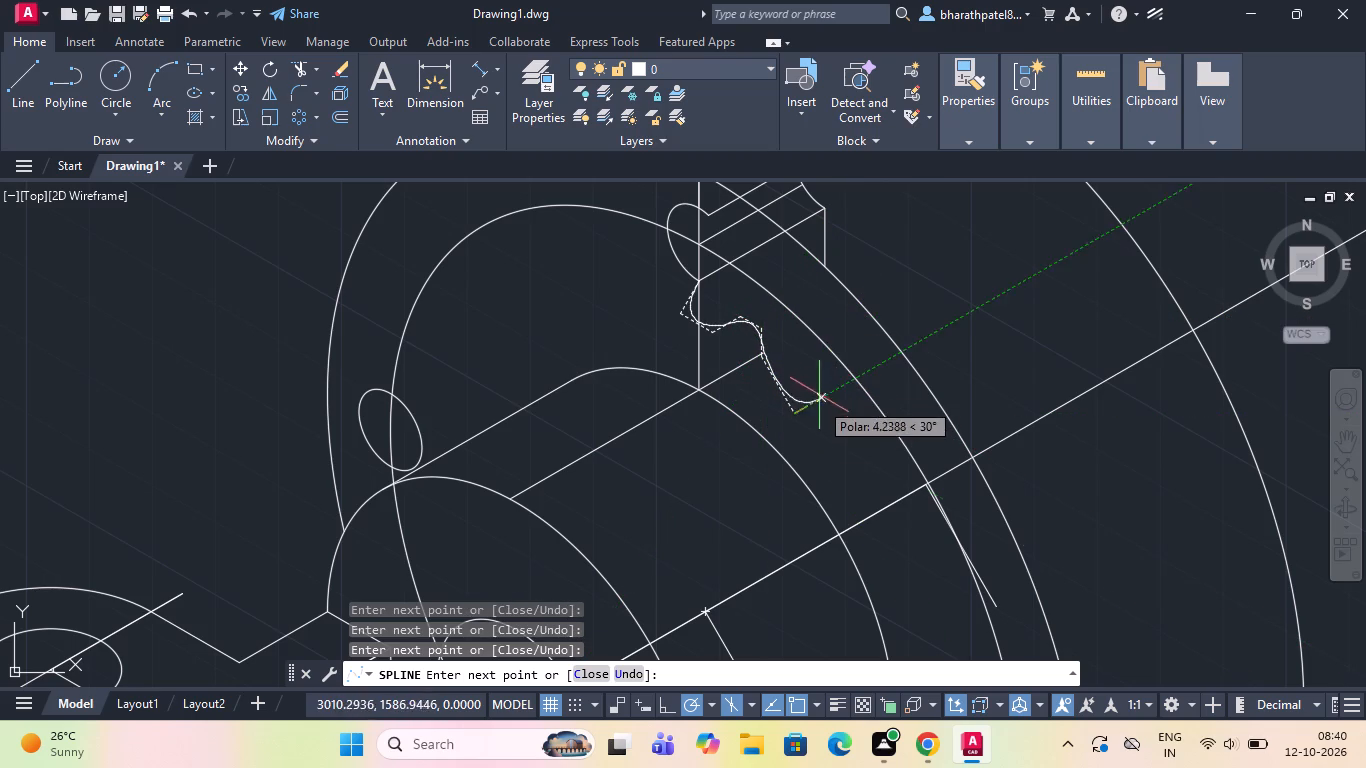
pyautogui.click(825, 417)
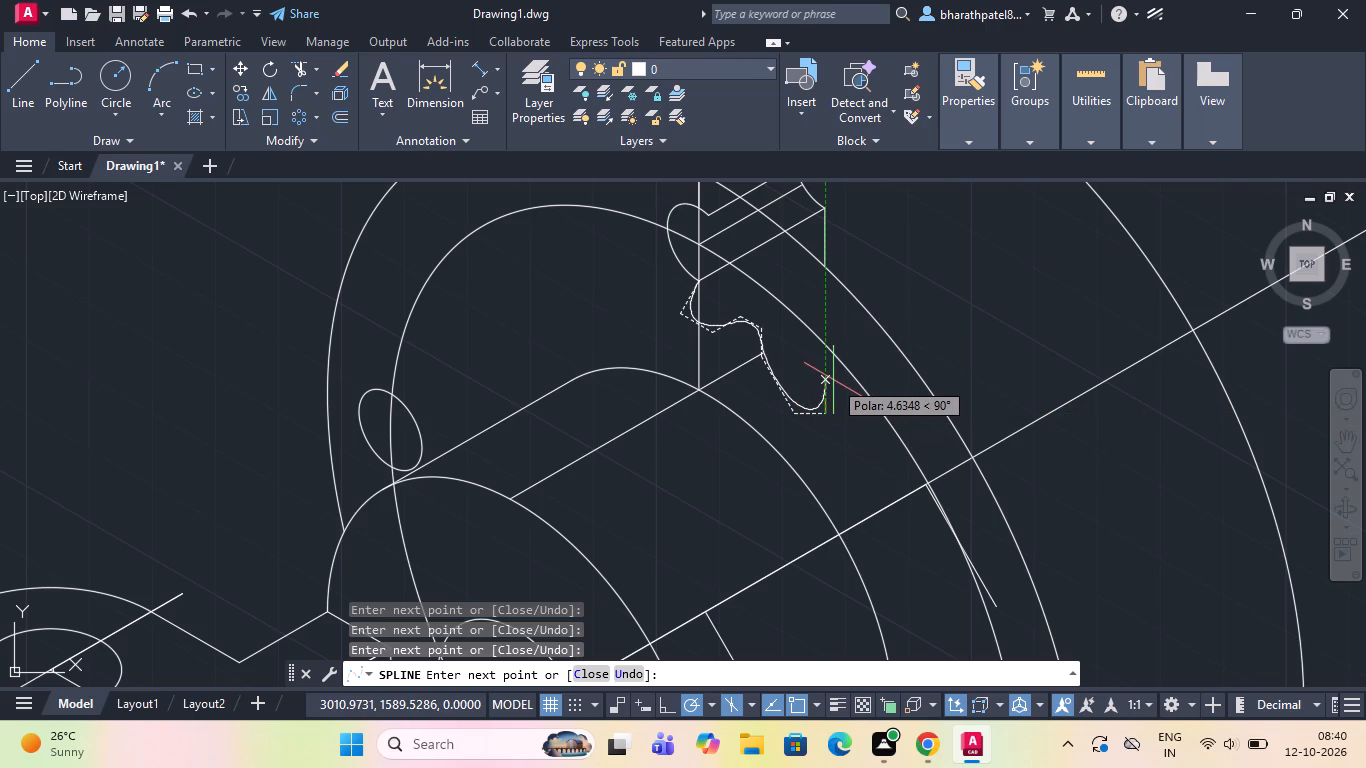
pyautogui.click(831, 374)
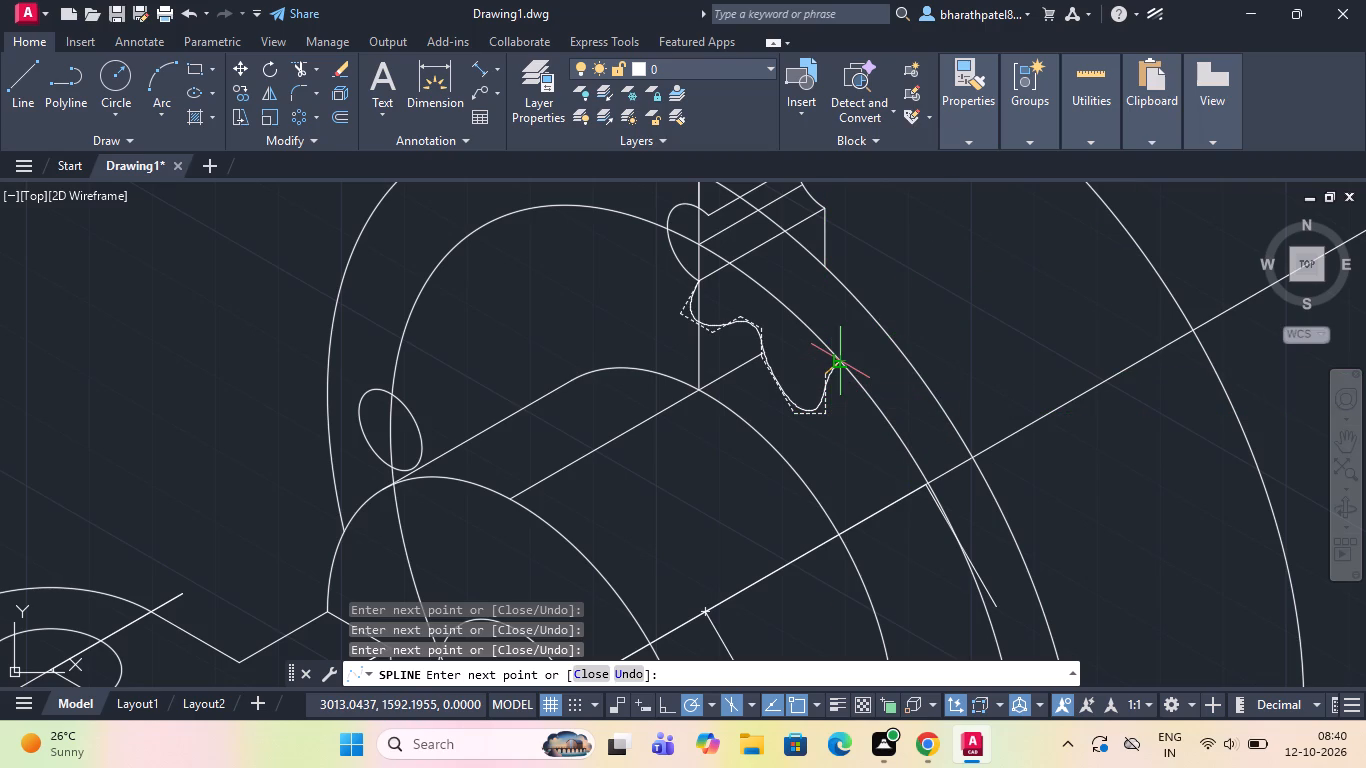
pyautogui.click(835, 357)
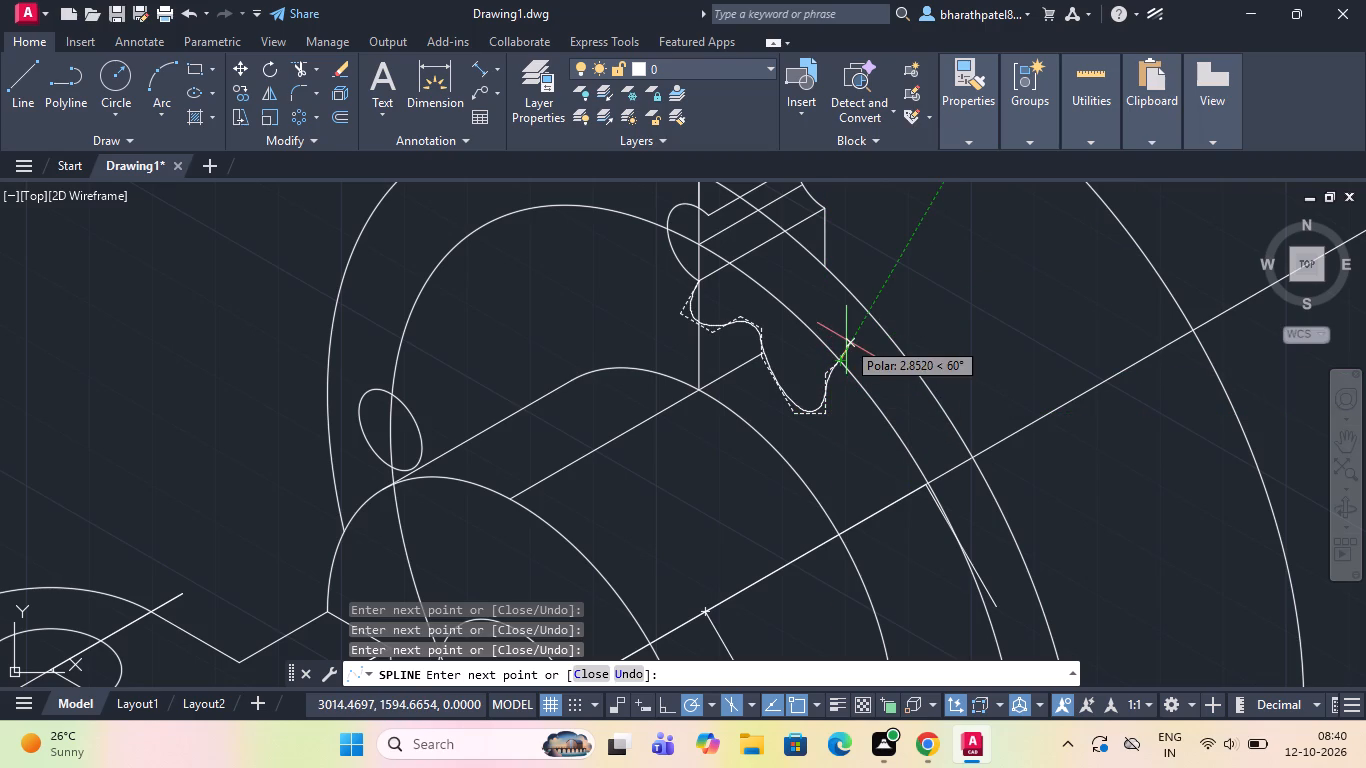
pyautogui.click(846, 339)
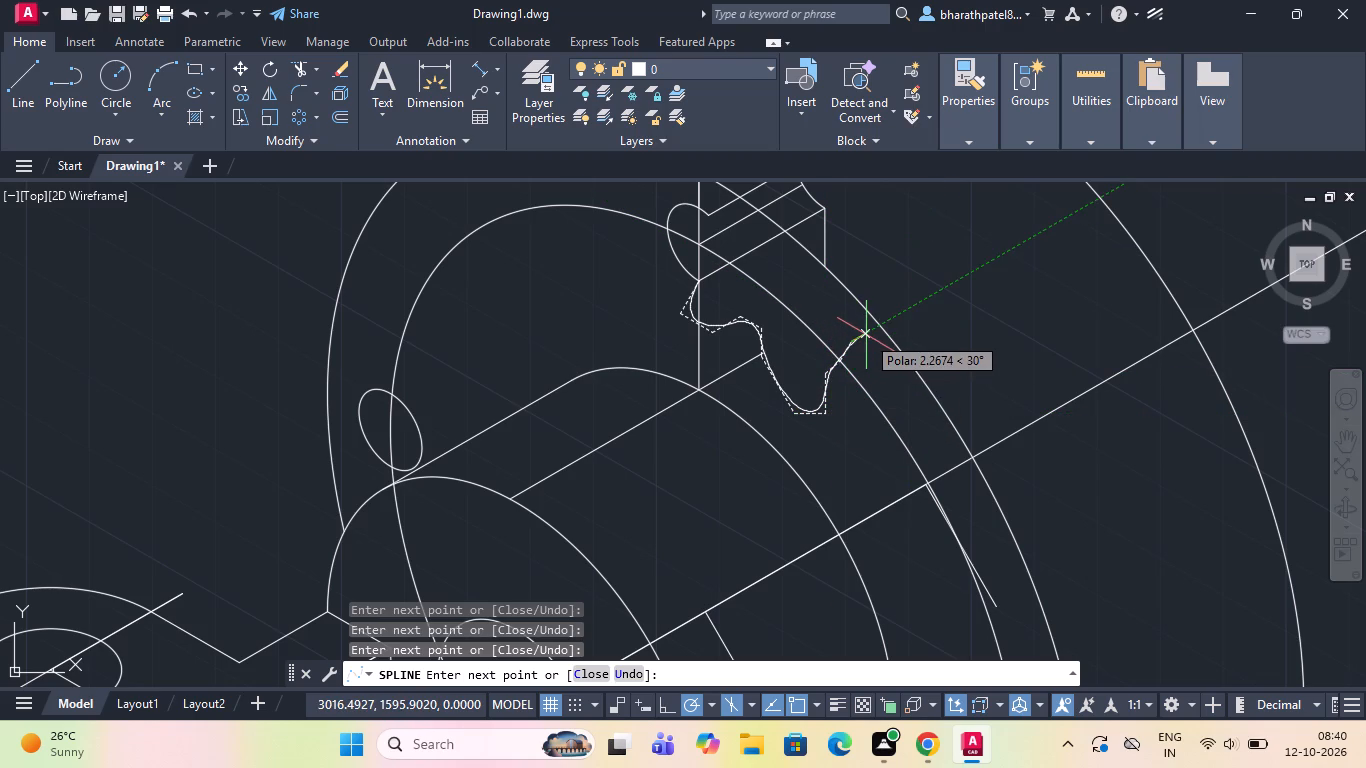
pyautogui.click(878, 339)
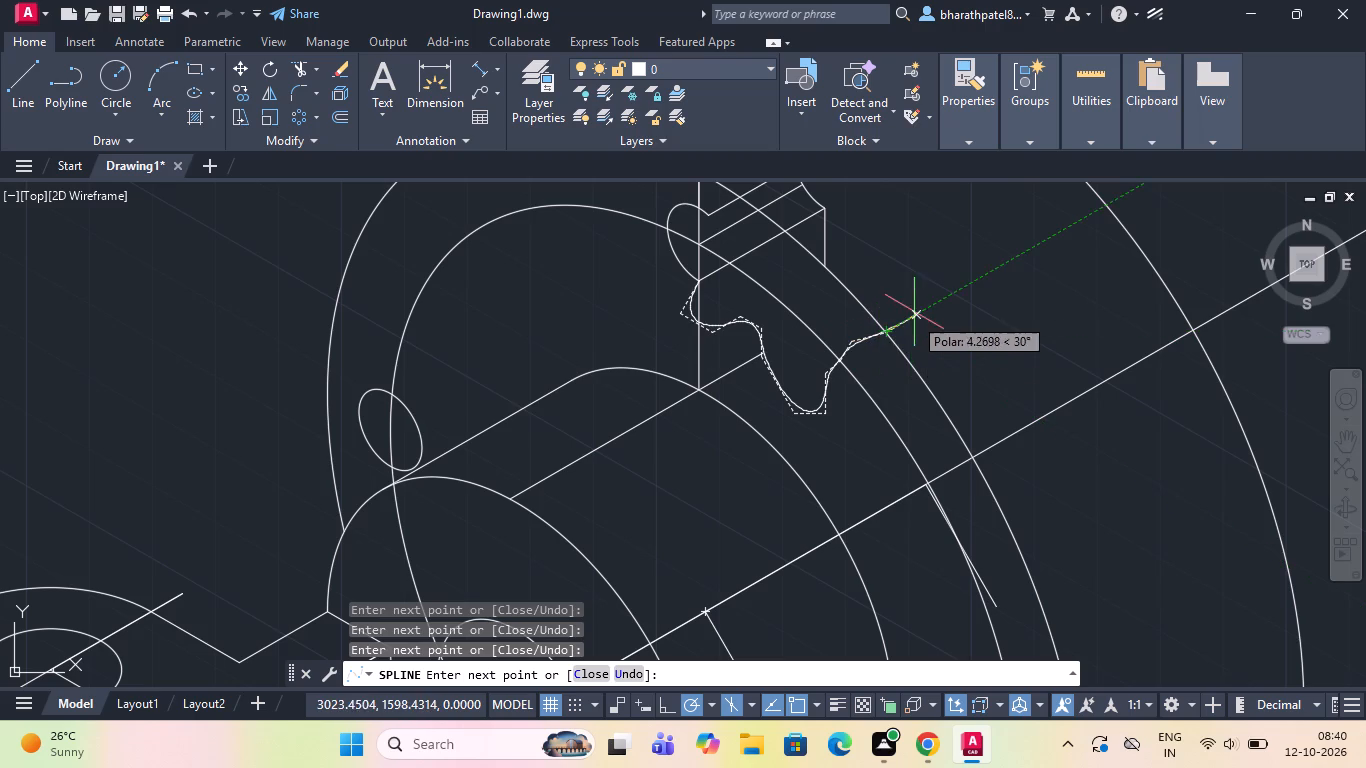
pyautogui.moveTo(924, 347); pyautogui.dragTo(932, 333)
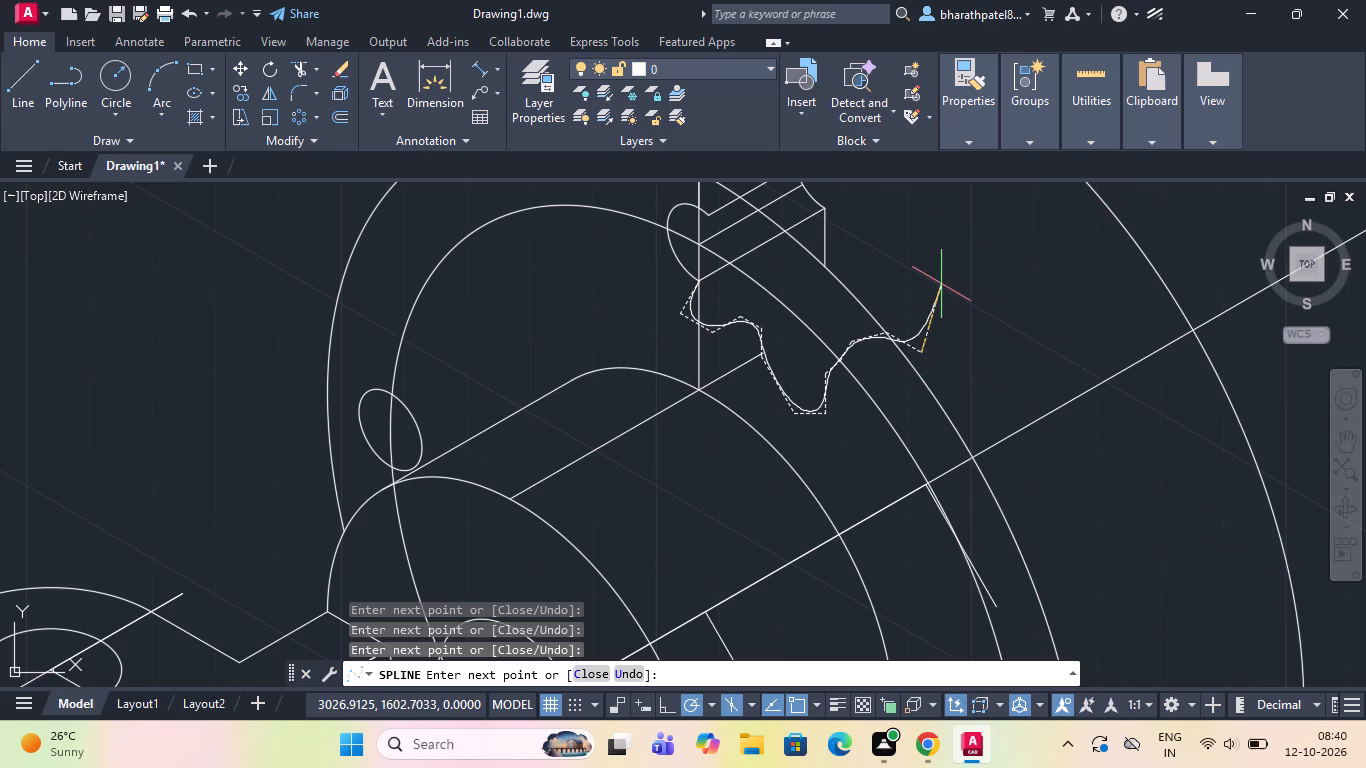
pyautogui.click(941, 282)
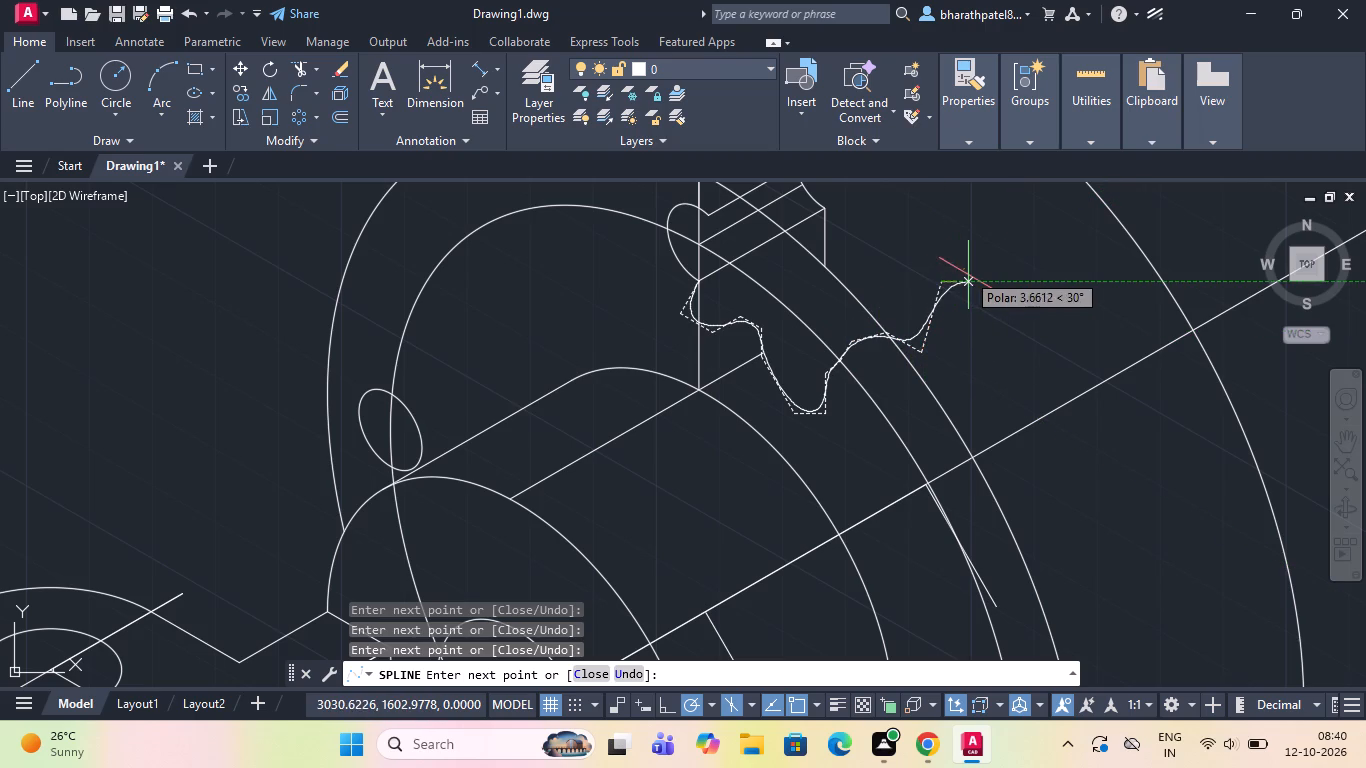
pyautogui.click(970, 281)
pyautogui.click(1000, 293)
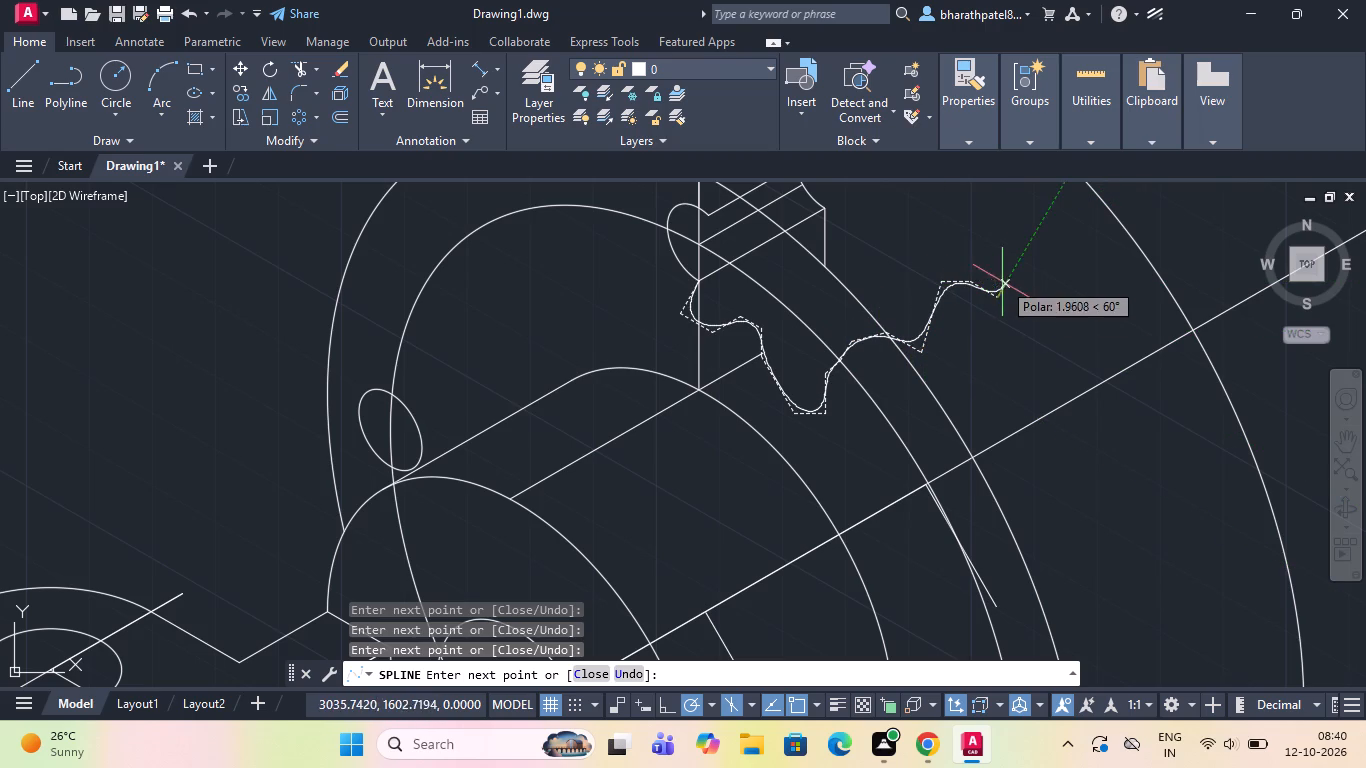
pyautogui.click(997, 266)
pyautogui.click(1021, 233)
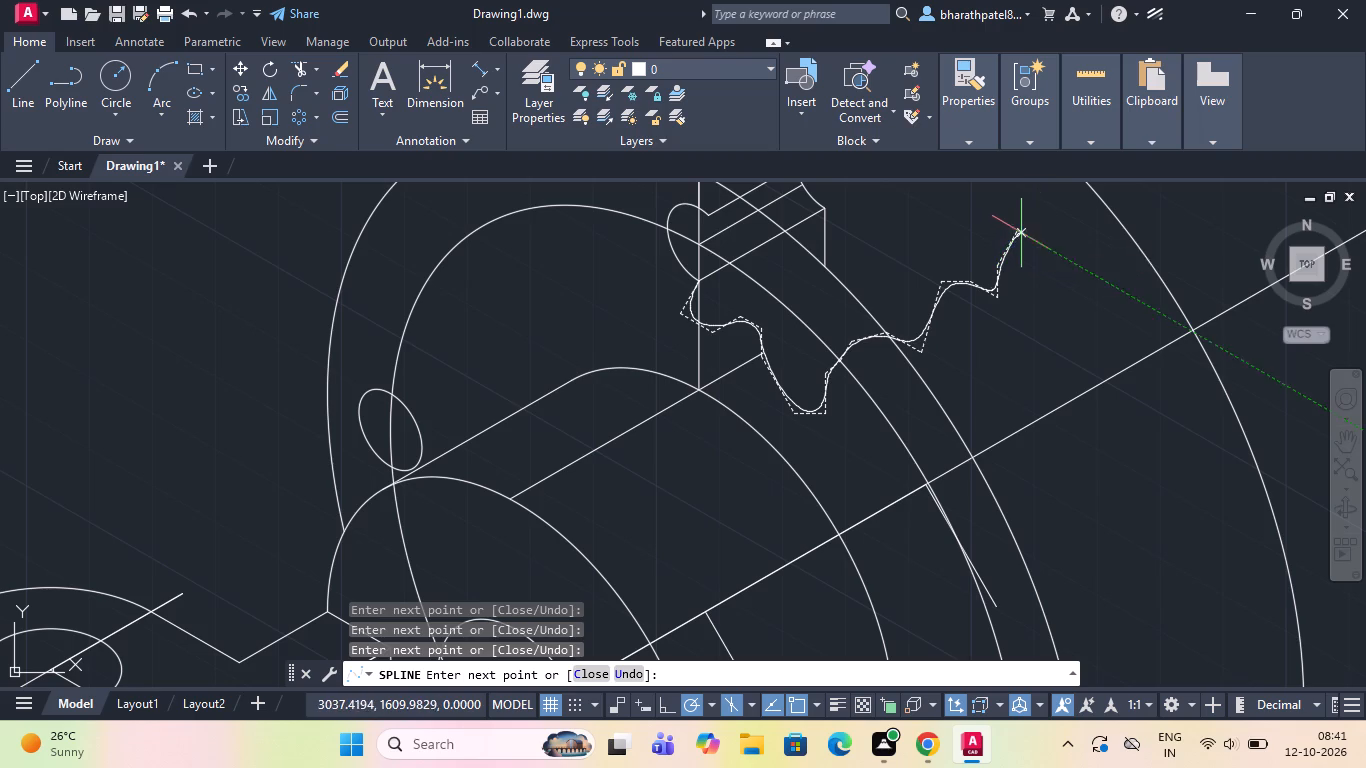
pyautogui.click(1098, 244)
pyautogui.scroll(-2, 1100, 242)
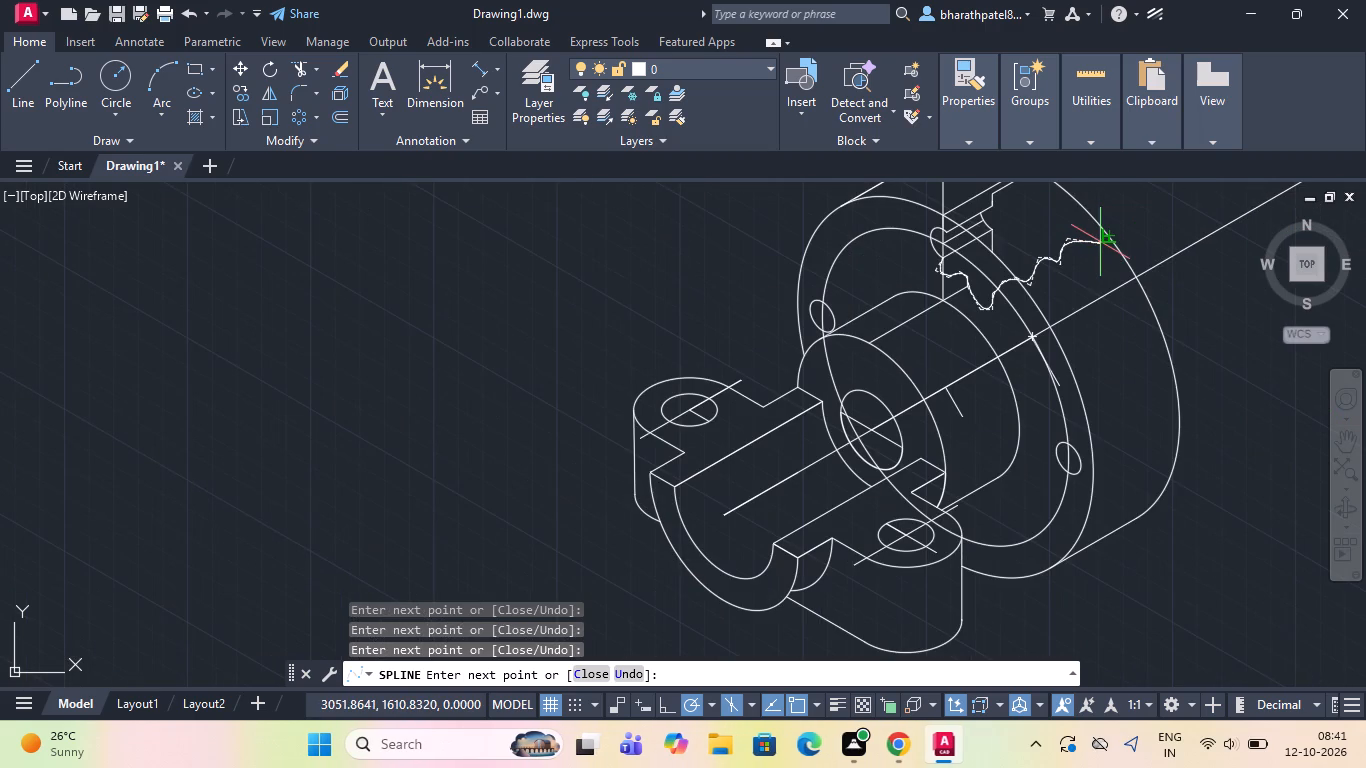
pyautogui.click(1100, 240)
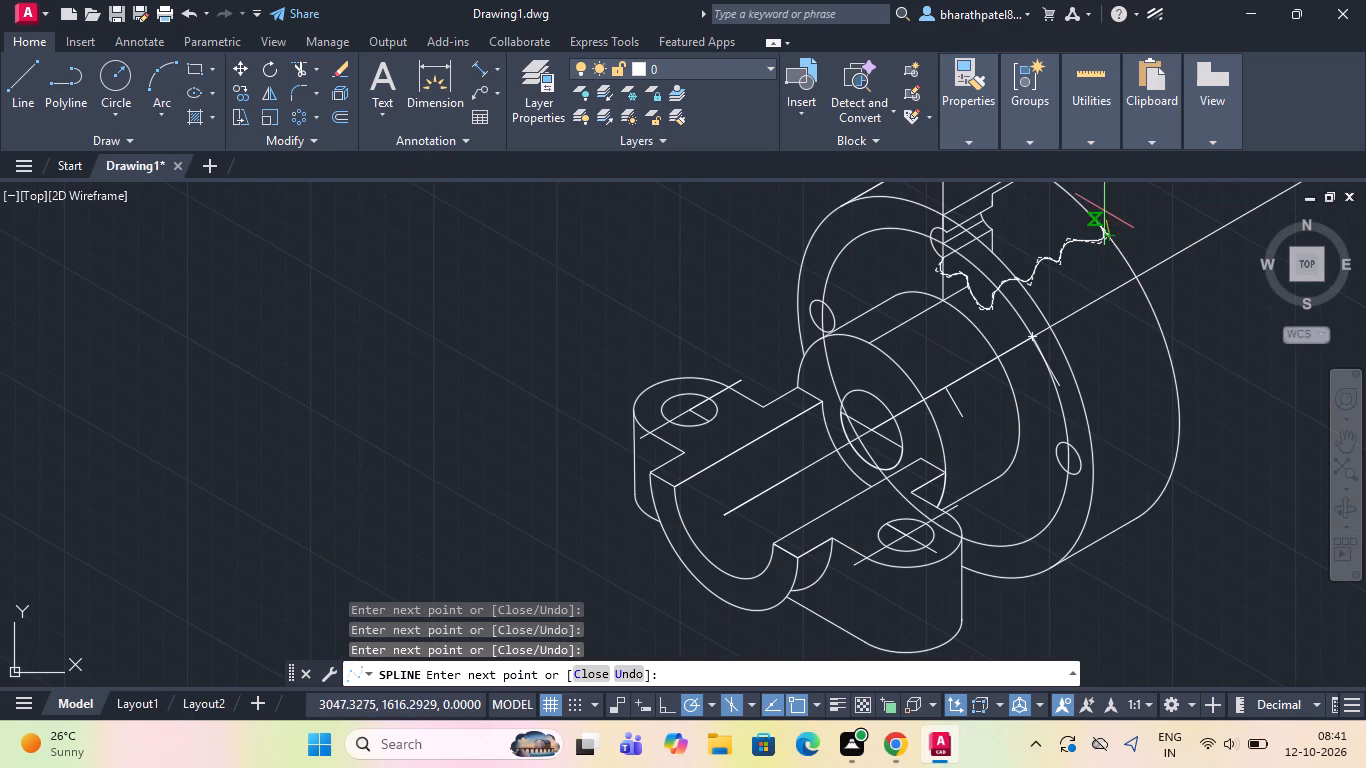
pyautogui.click(1104, 208)
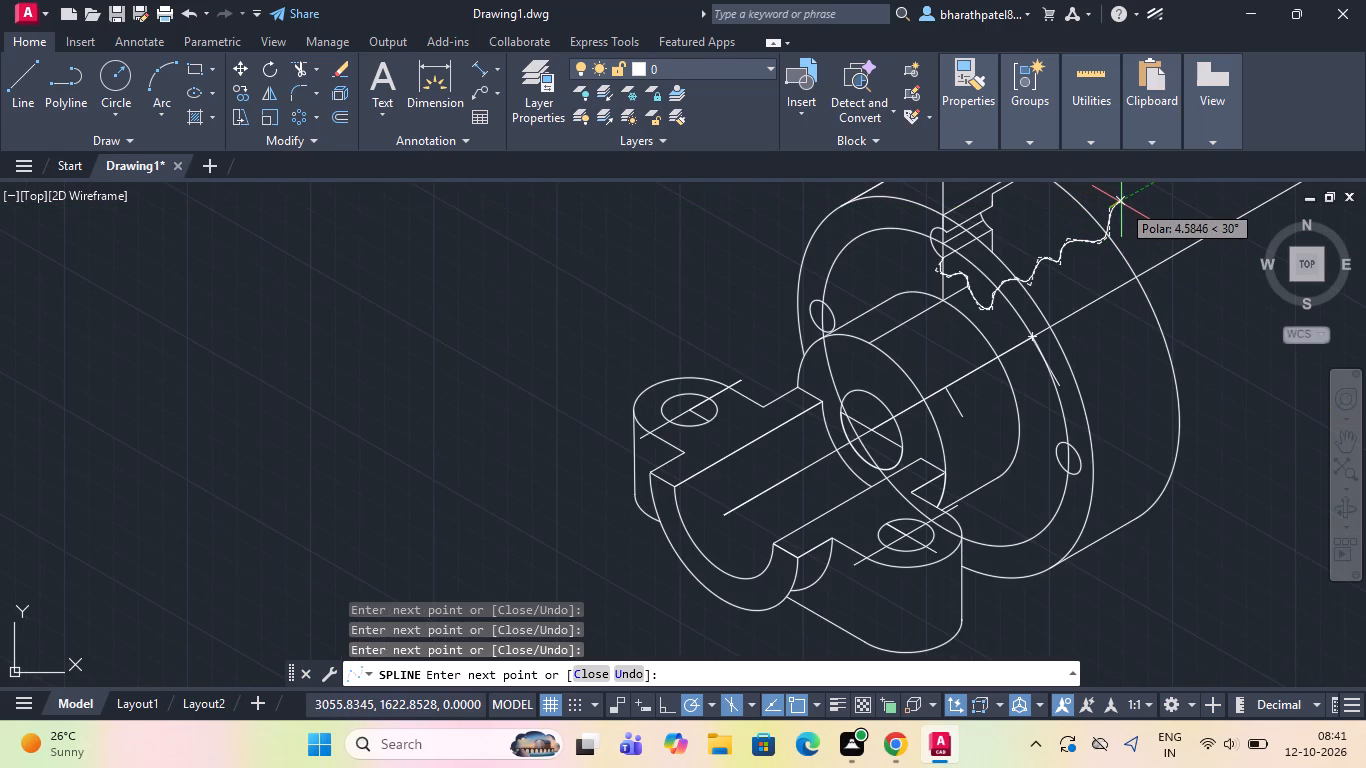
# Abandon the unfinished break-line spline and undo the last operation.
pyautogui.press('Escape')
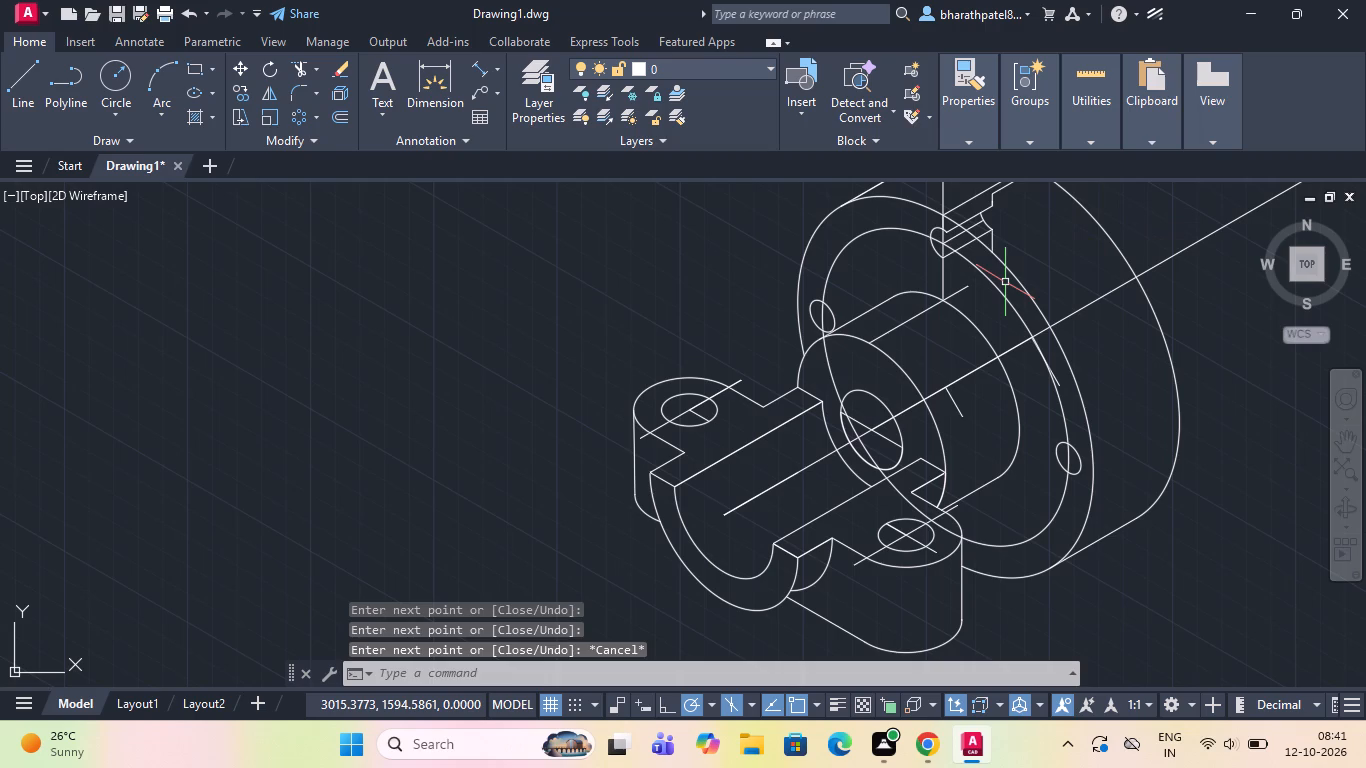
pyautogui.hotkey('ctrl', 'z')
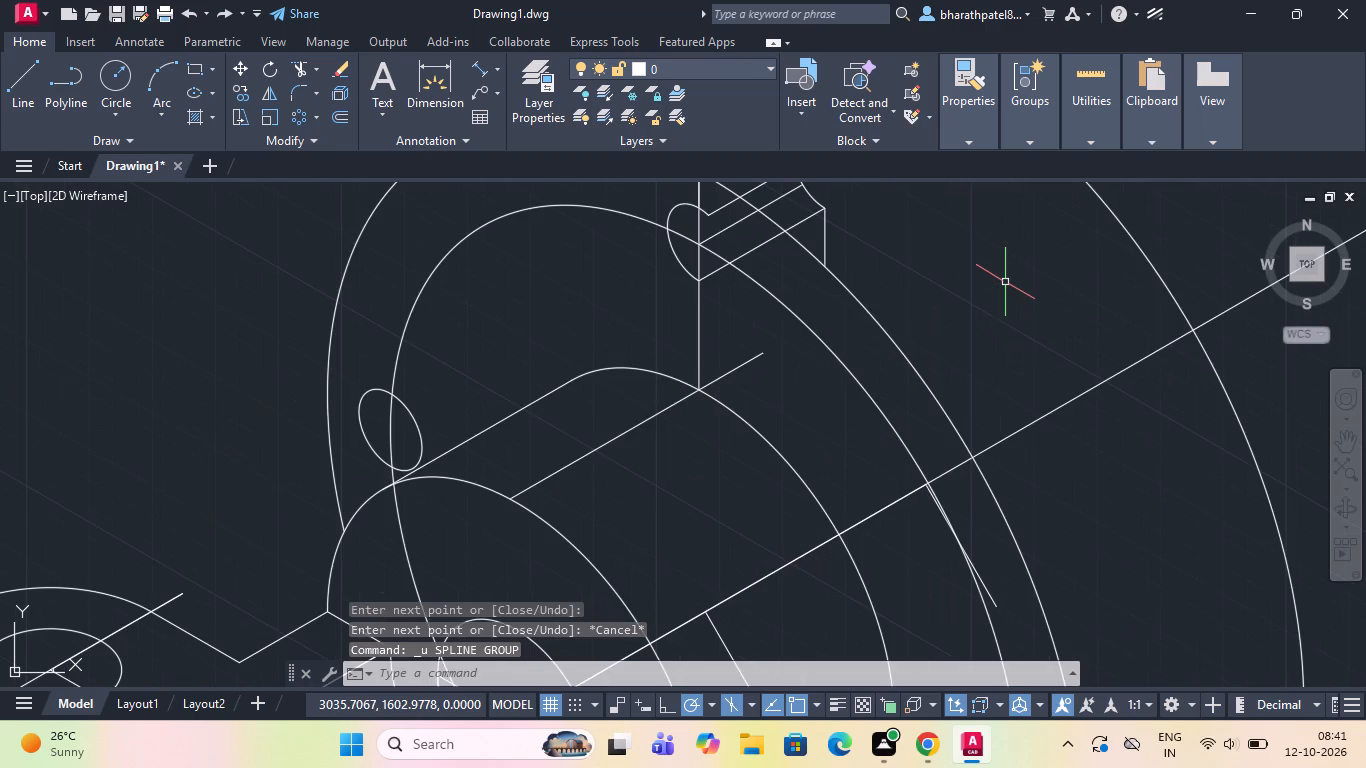
# Draw a guide line parallel to the coupling axis from the flange's front outer edge to just beyond its rear outer edge.
pyautogui.scroll(-3, 670, 404)
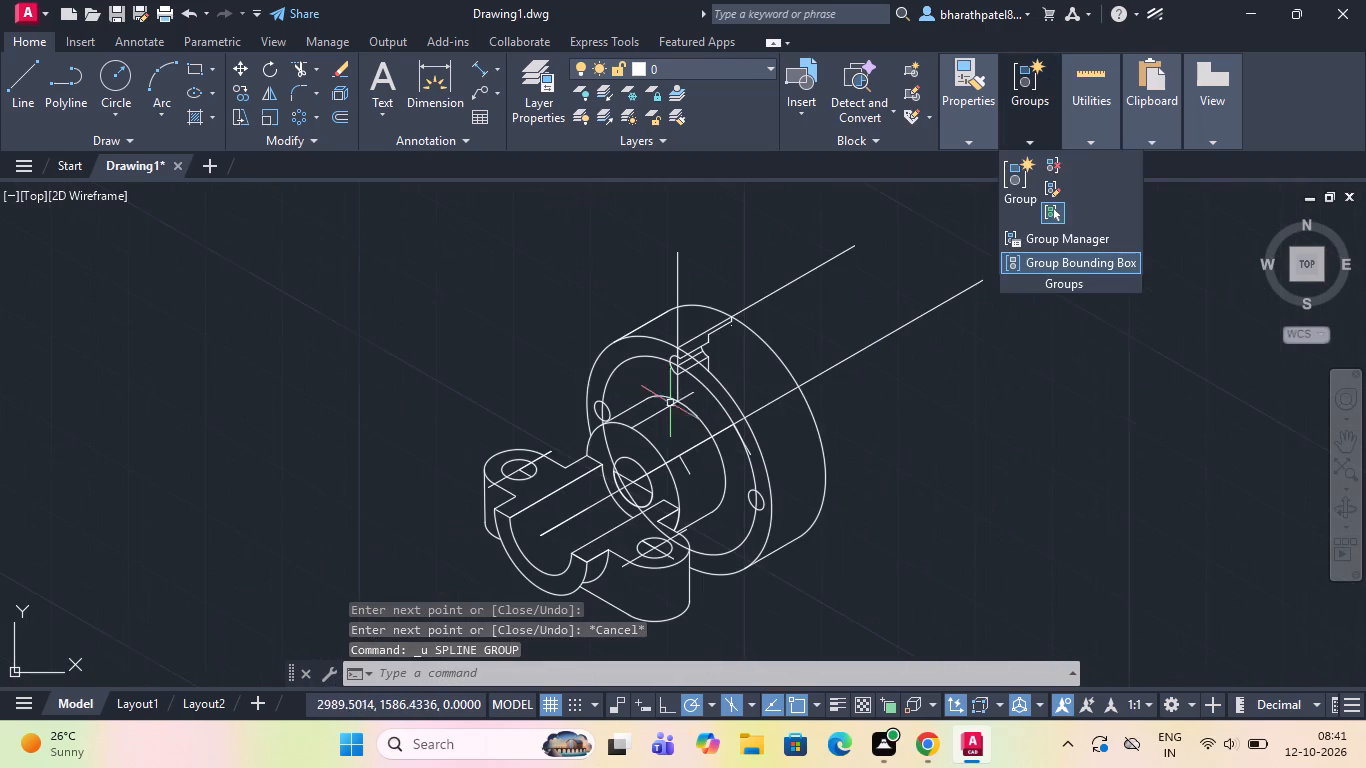
pyautogui.scroll(2, 728, 383)
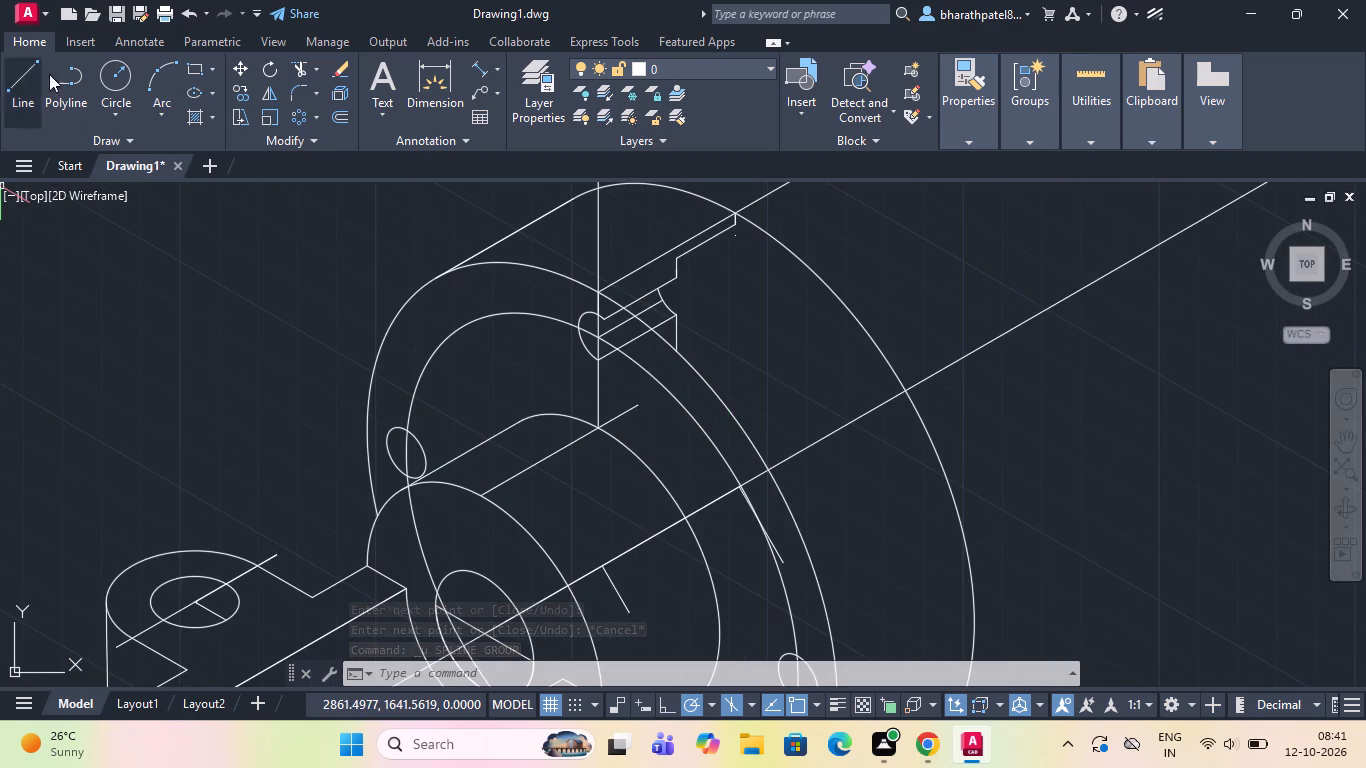
pyautogui.click(91, 143)
pyautogui.click(36, 158)
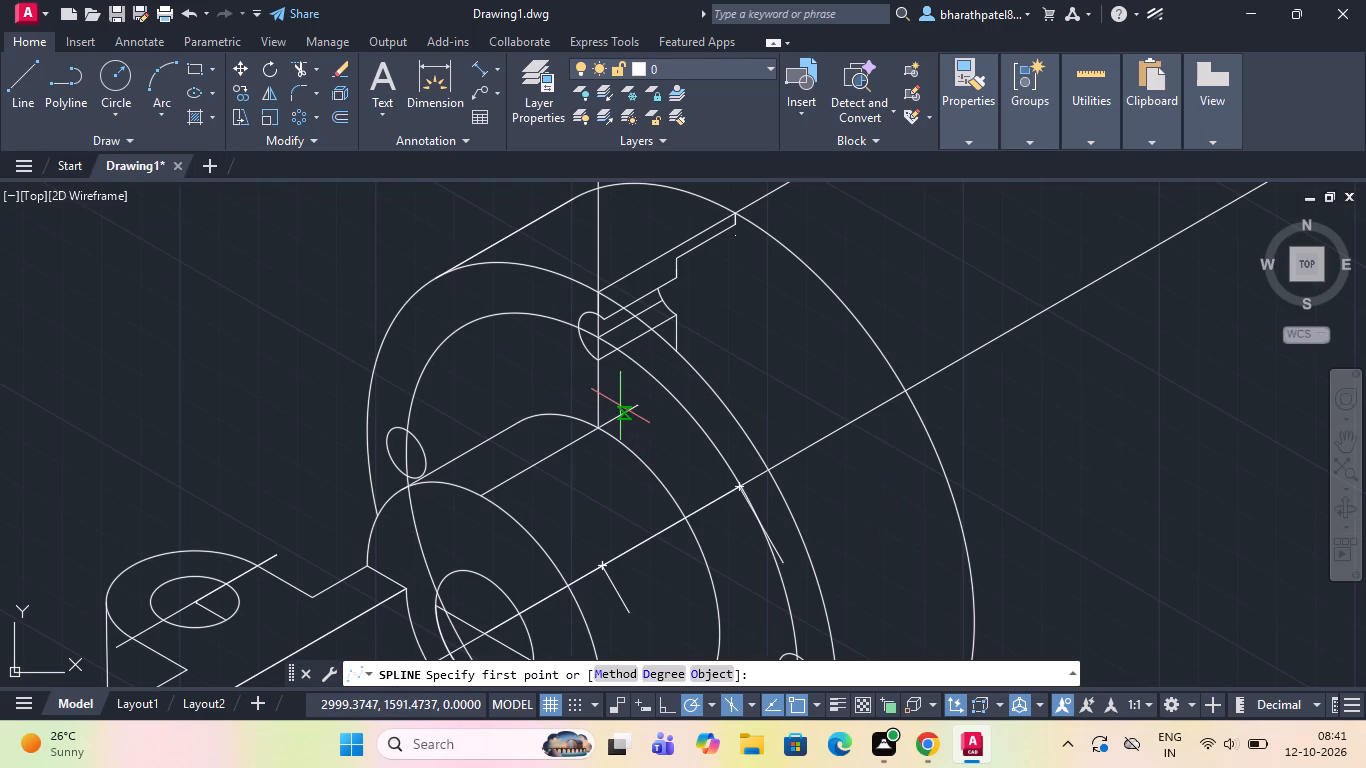
pyautogui.click(27, 78)
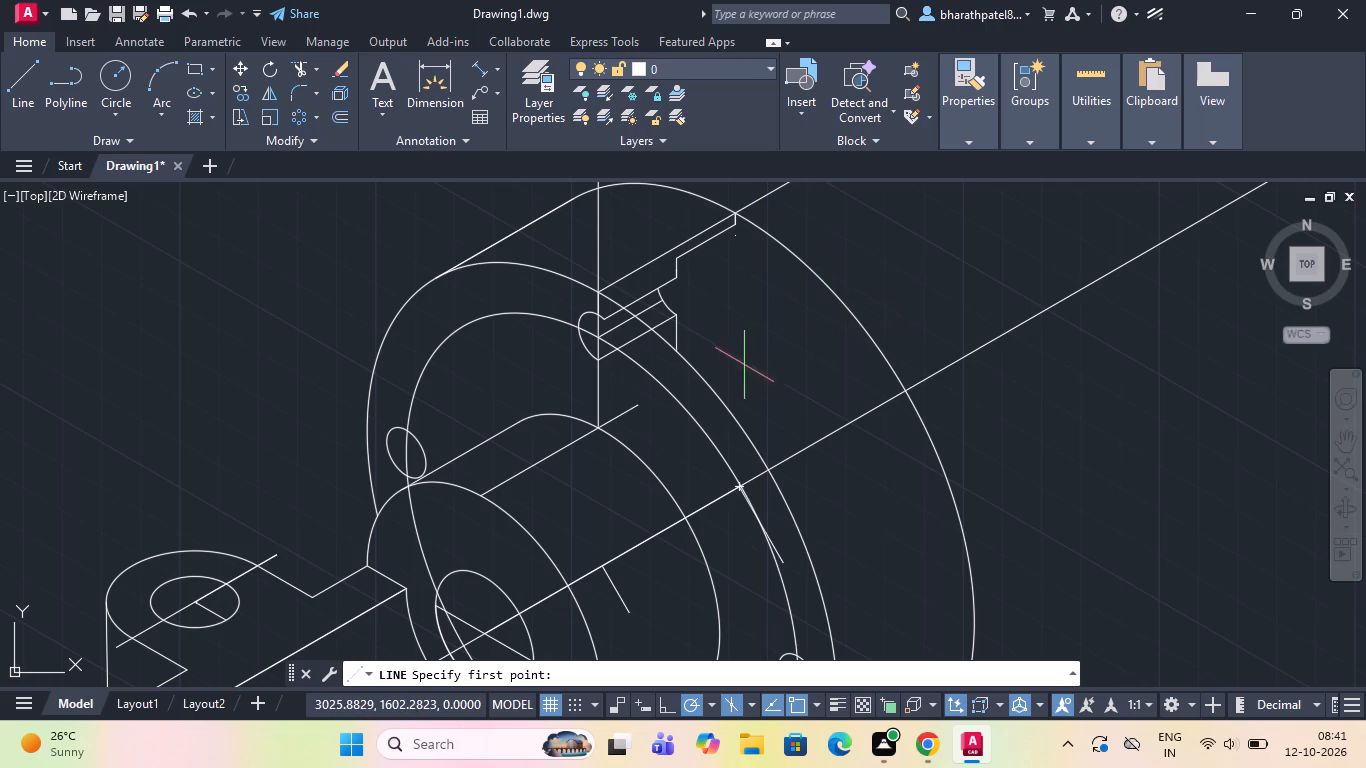
pyautogui.moveTo(705, 385); pyautogui.dragTo(763, 355)
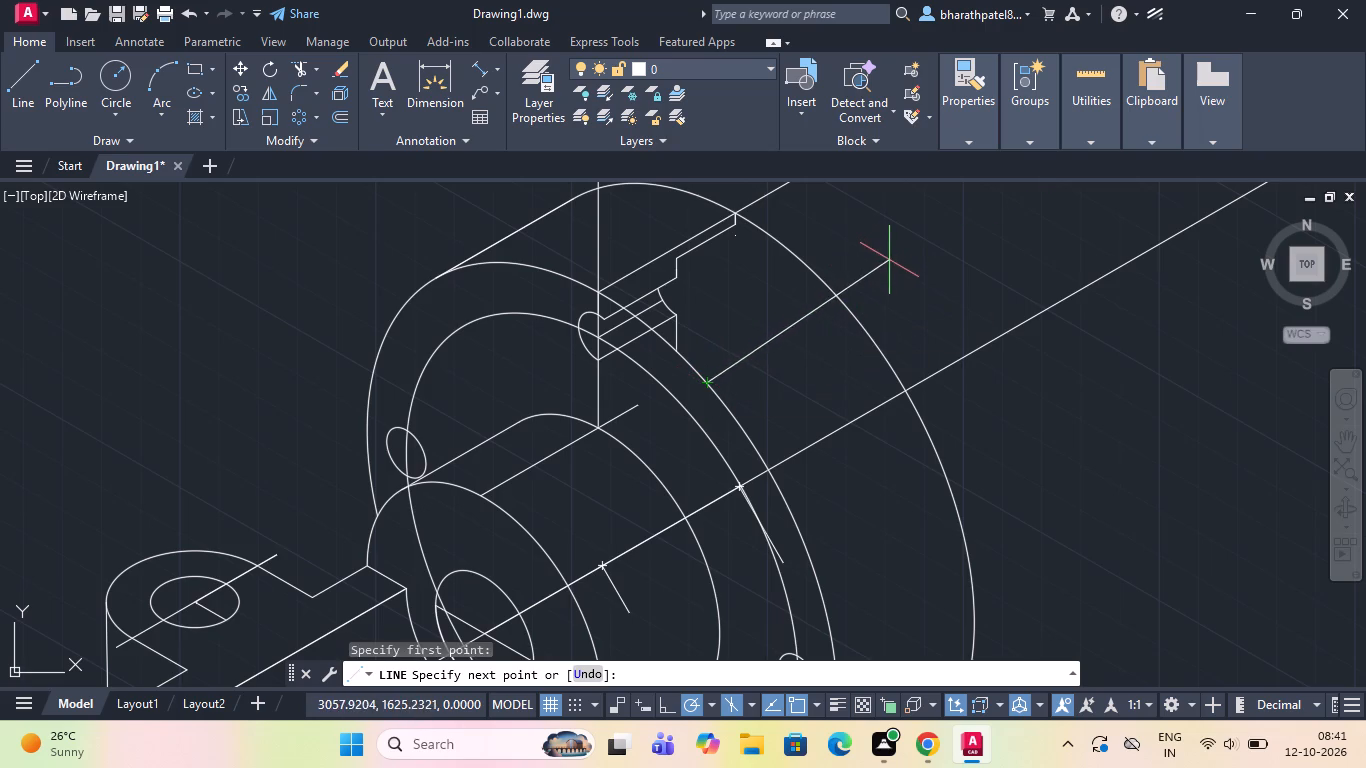
pyautogui.click(894, 271)
pyautogui.press('Escape')
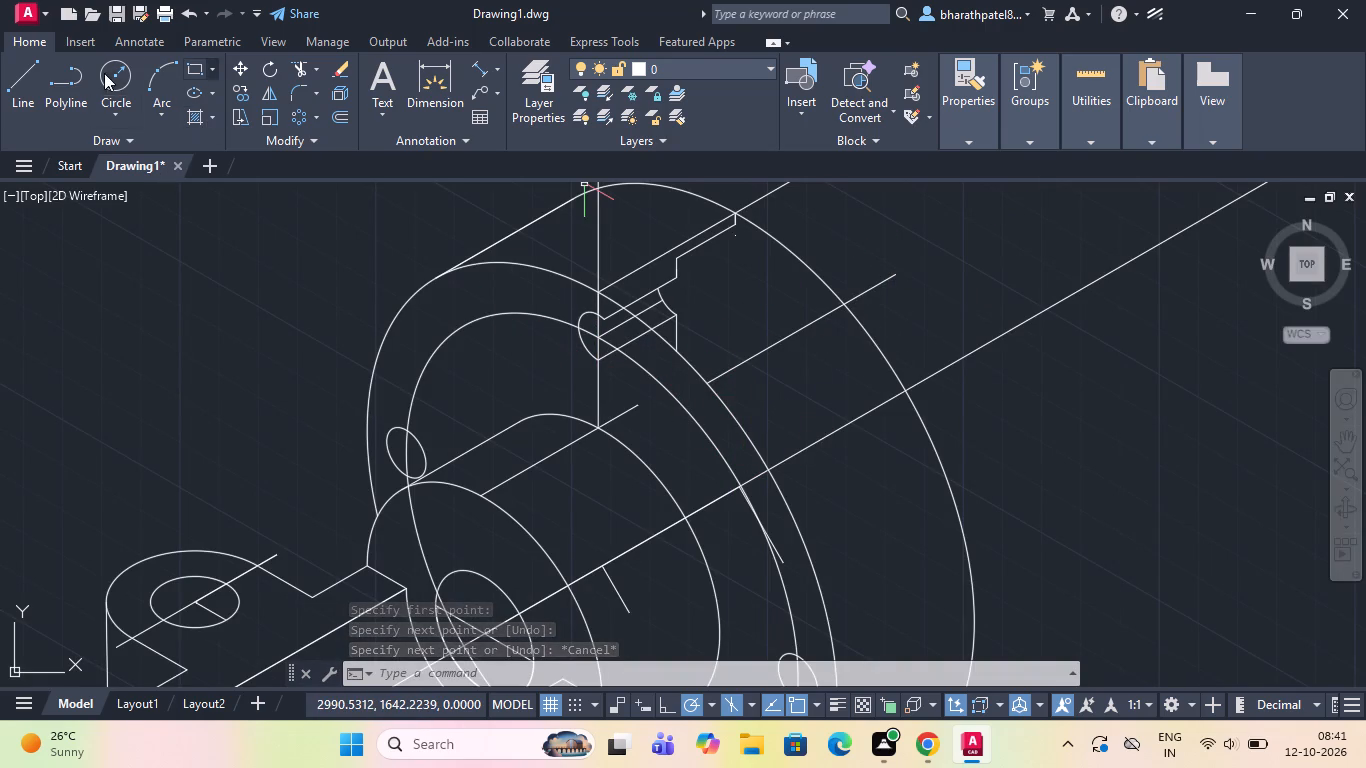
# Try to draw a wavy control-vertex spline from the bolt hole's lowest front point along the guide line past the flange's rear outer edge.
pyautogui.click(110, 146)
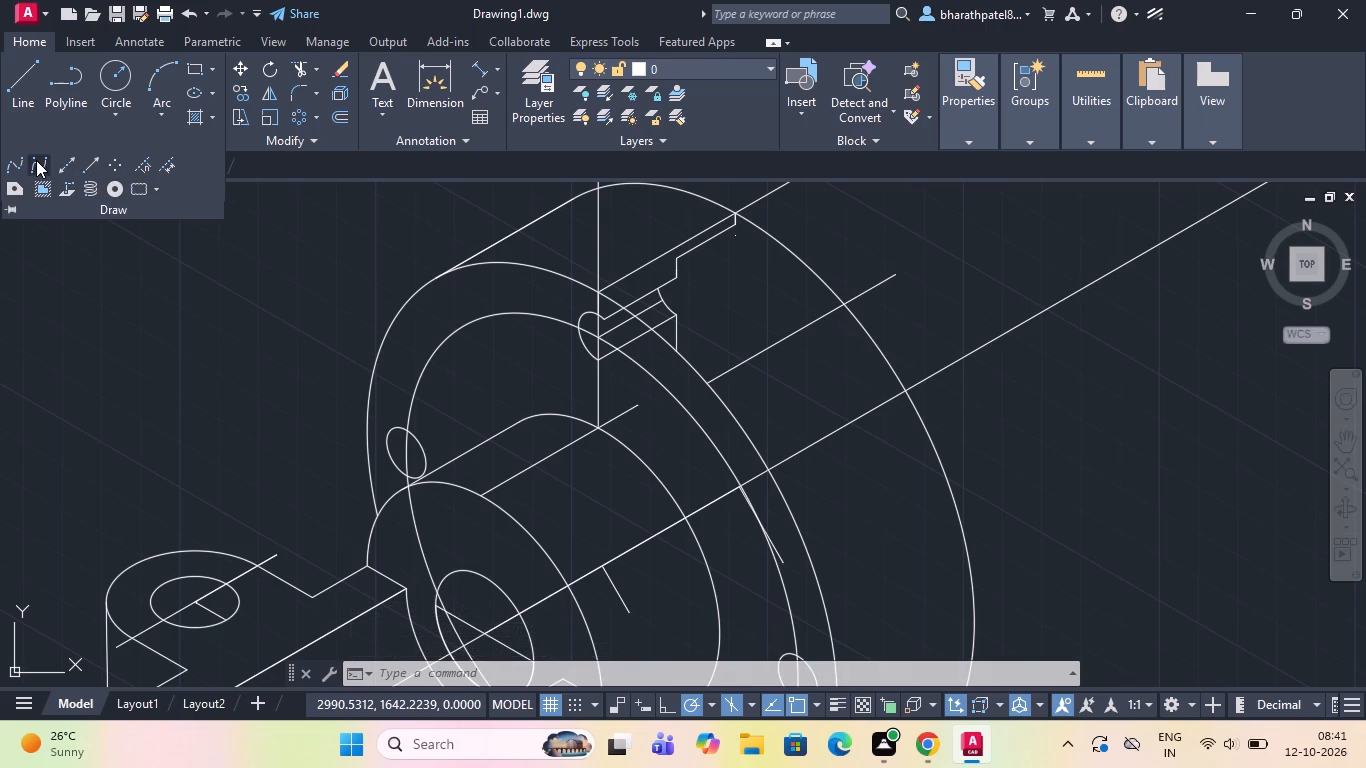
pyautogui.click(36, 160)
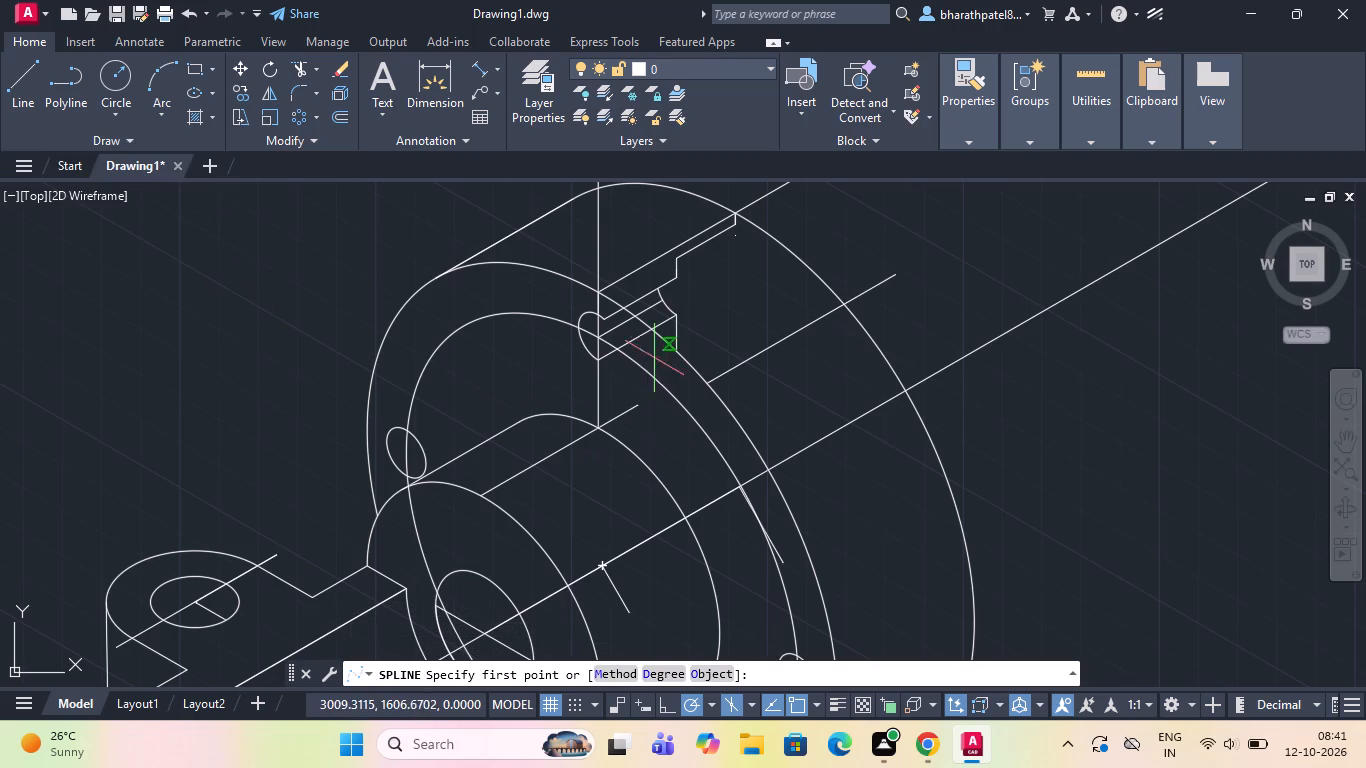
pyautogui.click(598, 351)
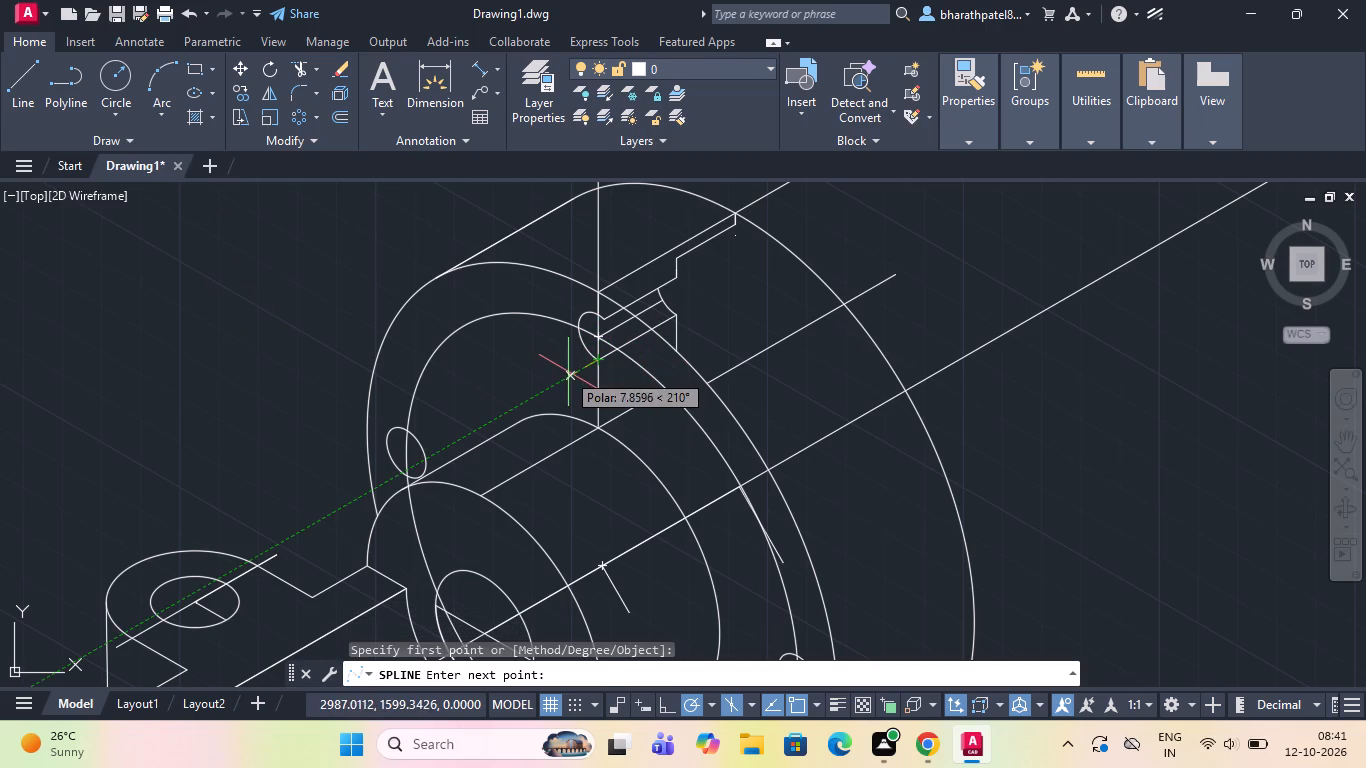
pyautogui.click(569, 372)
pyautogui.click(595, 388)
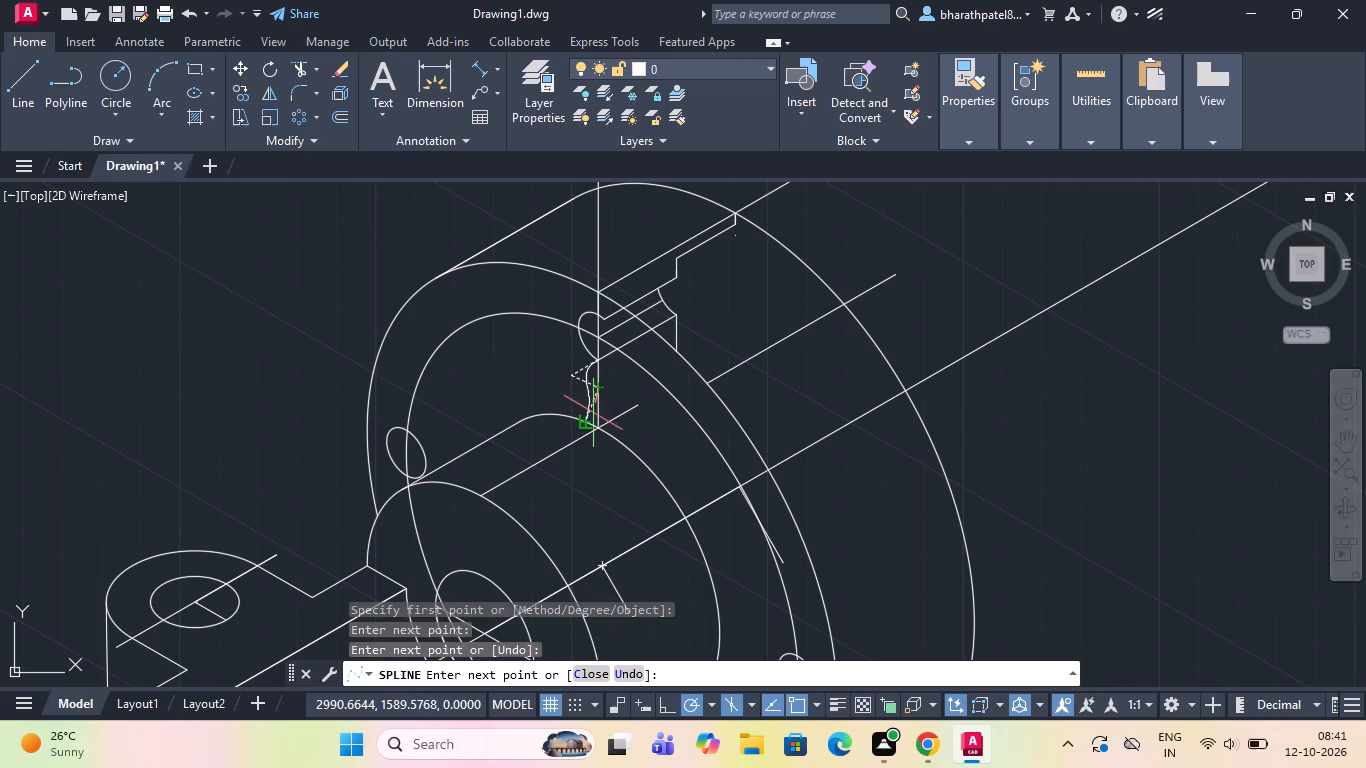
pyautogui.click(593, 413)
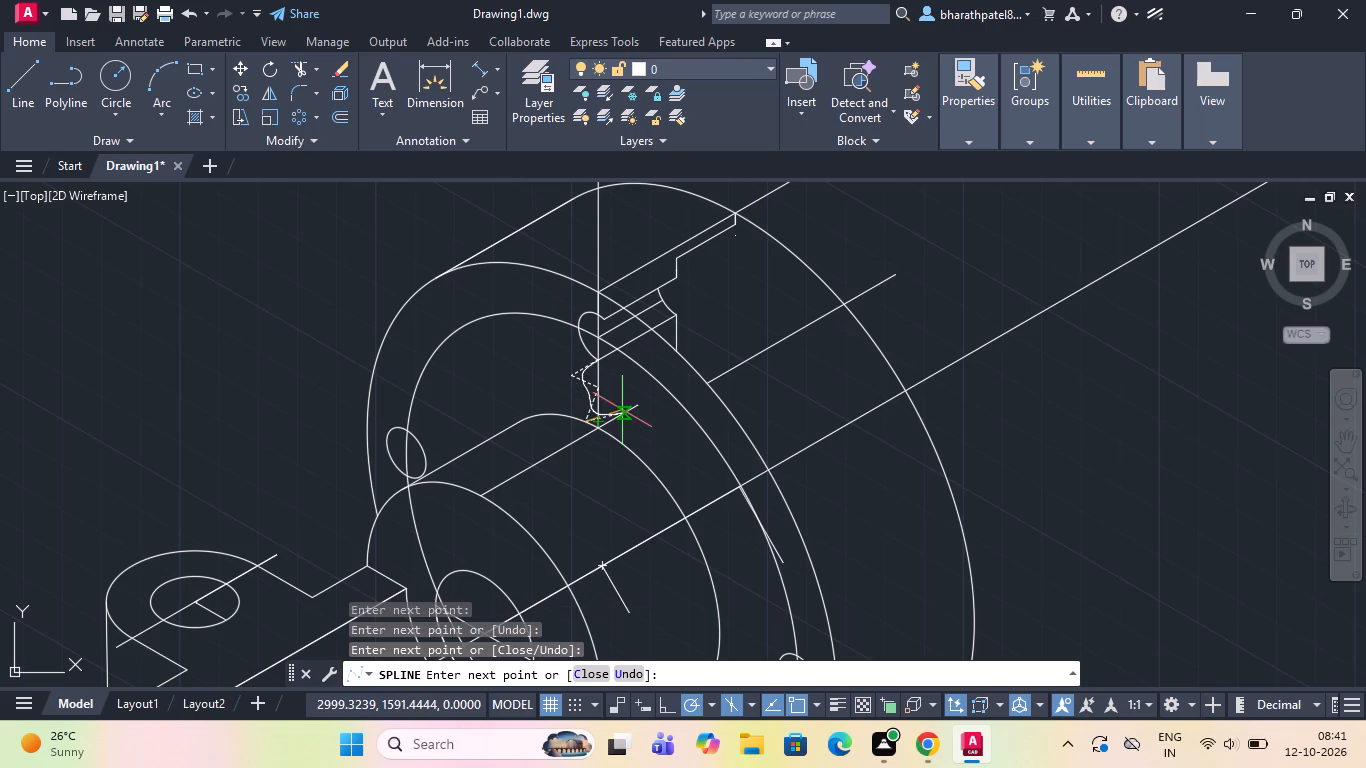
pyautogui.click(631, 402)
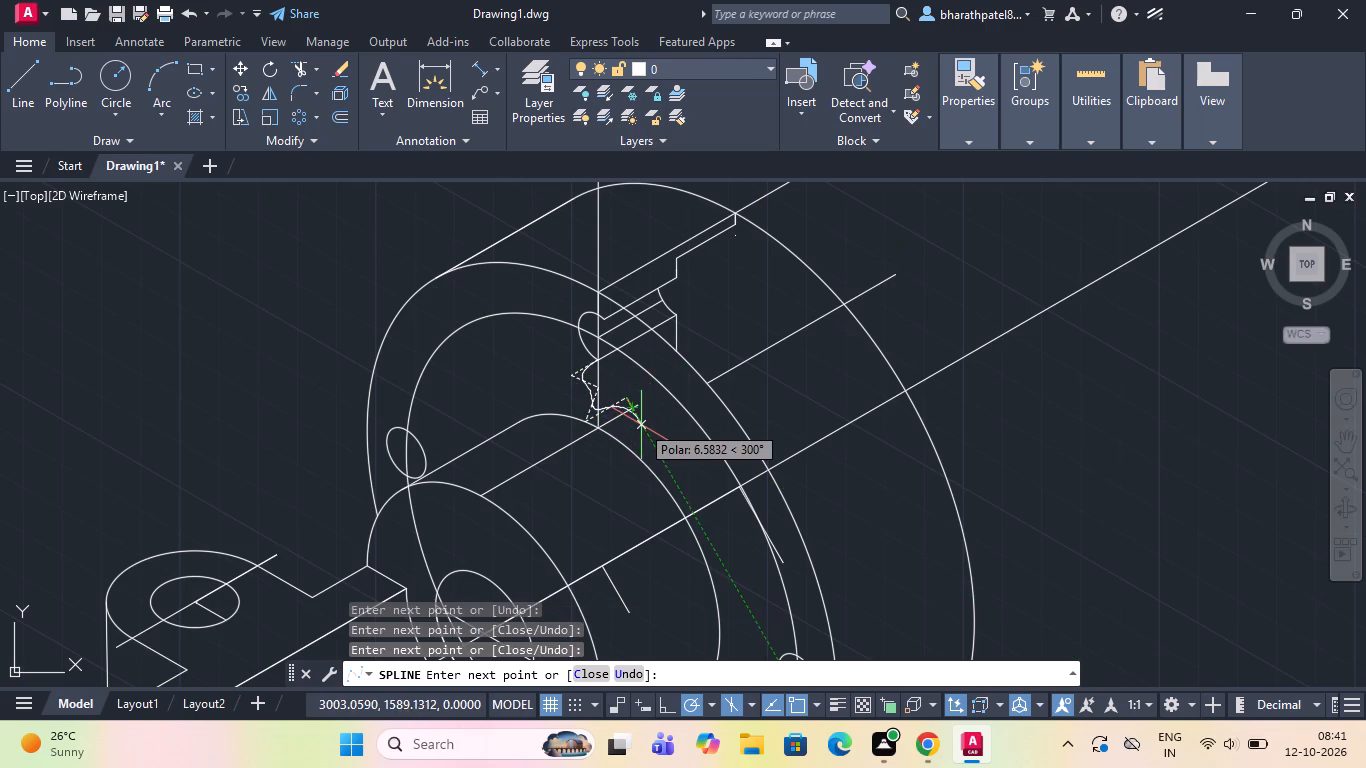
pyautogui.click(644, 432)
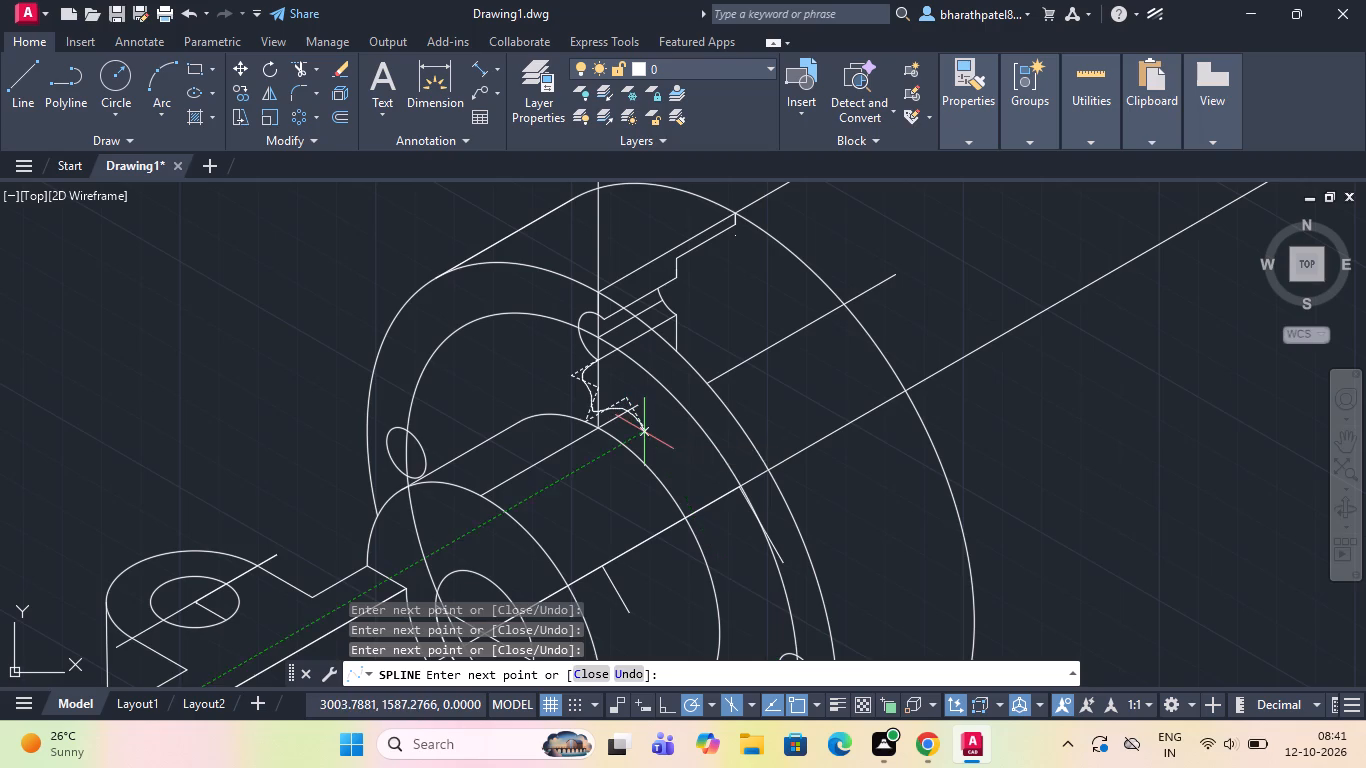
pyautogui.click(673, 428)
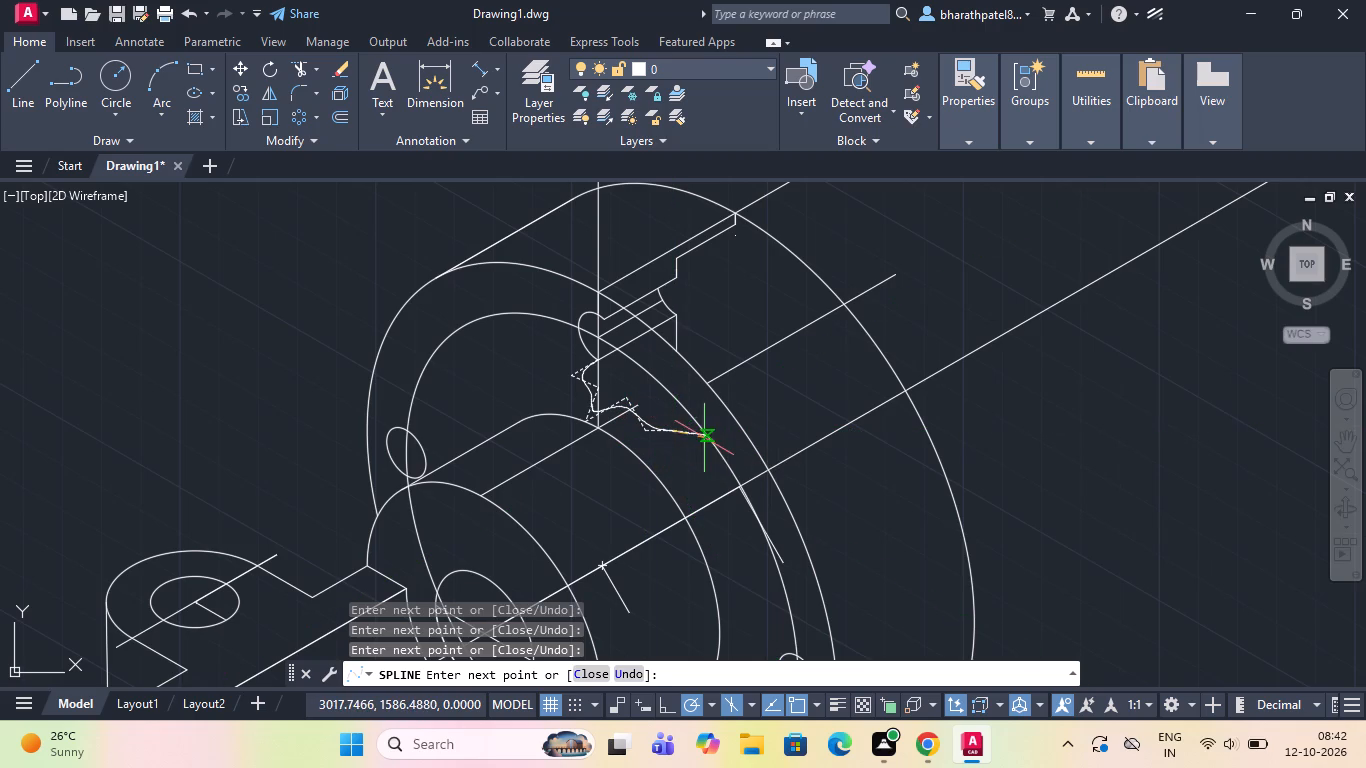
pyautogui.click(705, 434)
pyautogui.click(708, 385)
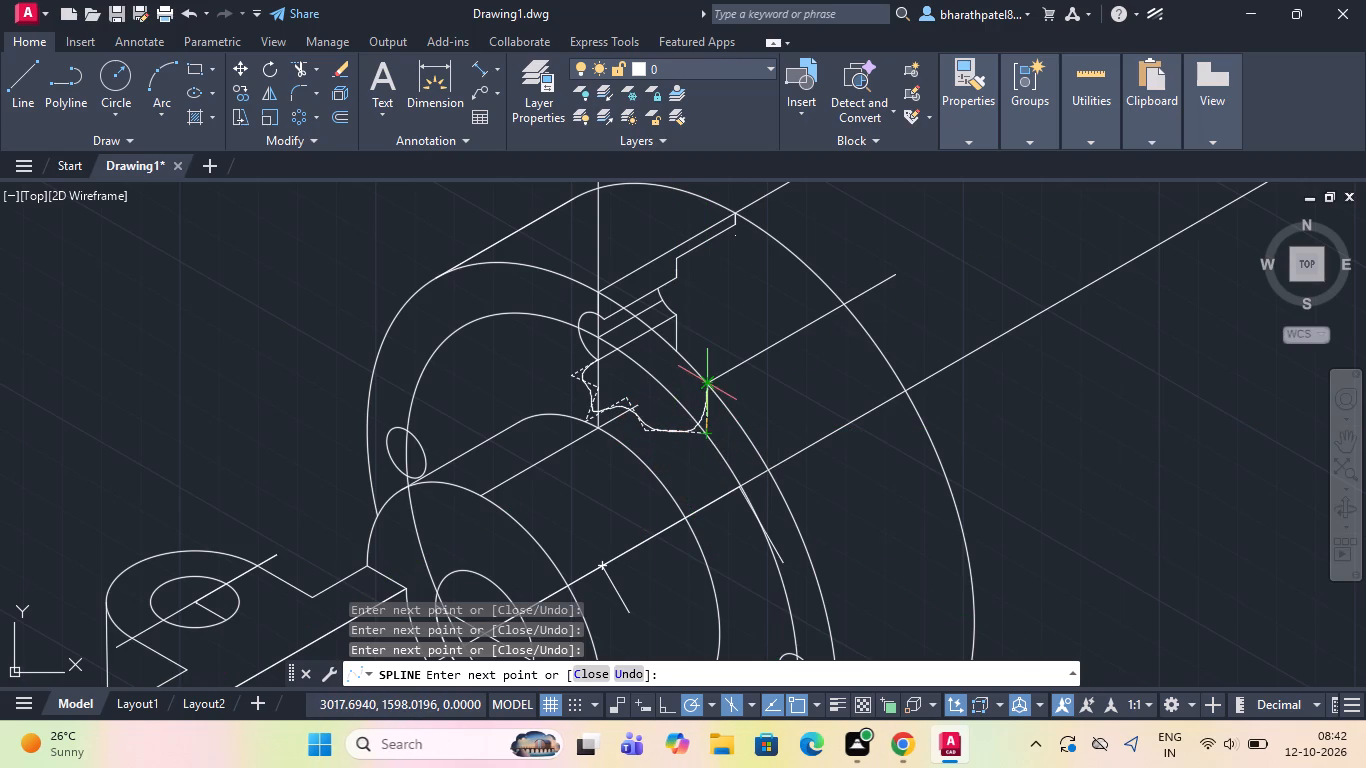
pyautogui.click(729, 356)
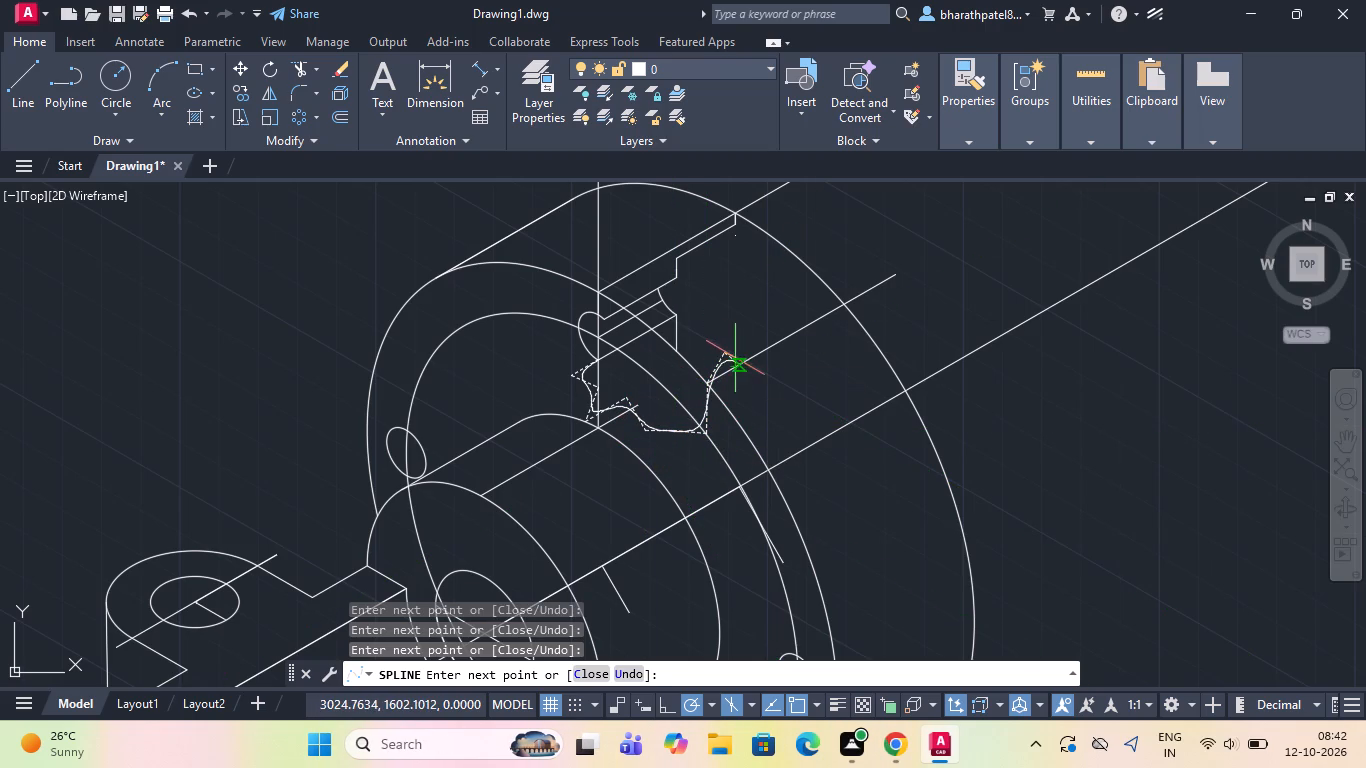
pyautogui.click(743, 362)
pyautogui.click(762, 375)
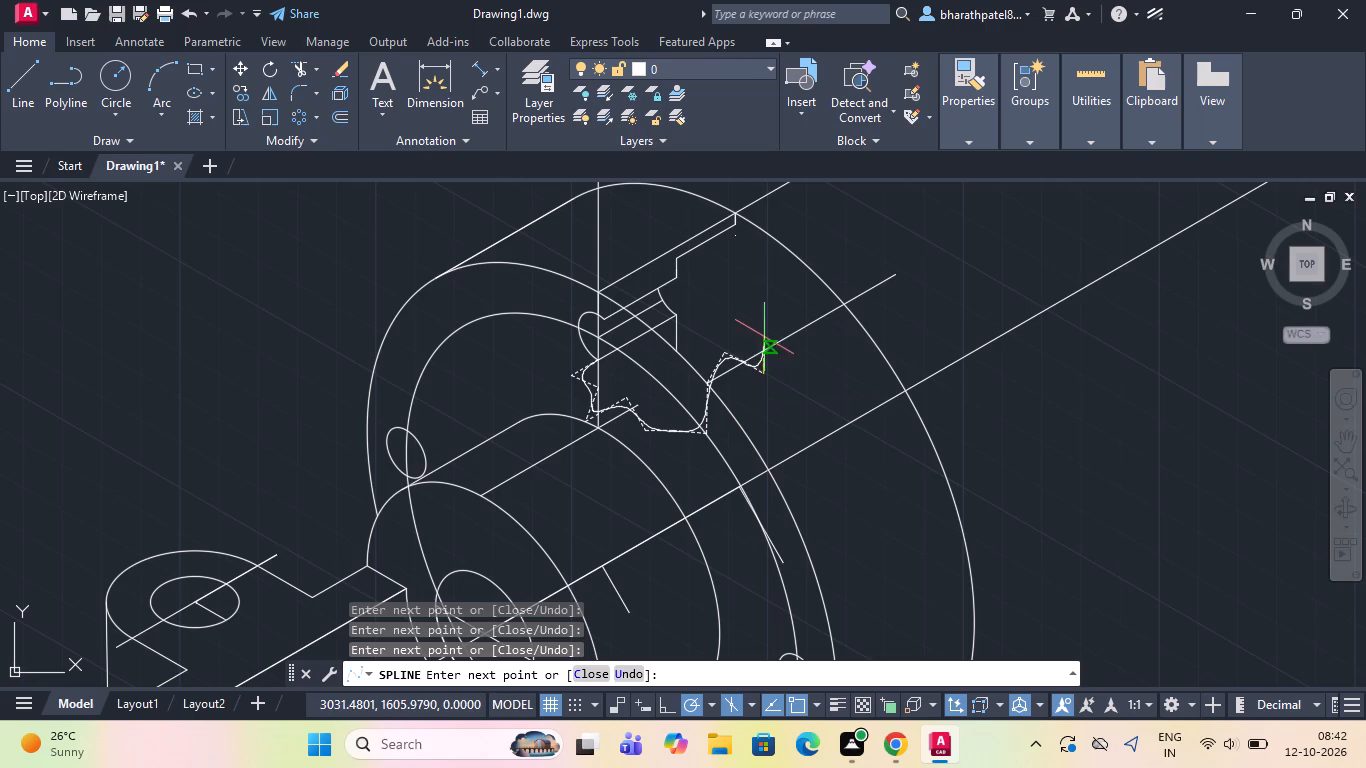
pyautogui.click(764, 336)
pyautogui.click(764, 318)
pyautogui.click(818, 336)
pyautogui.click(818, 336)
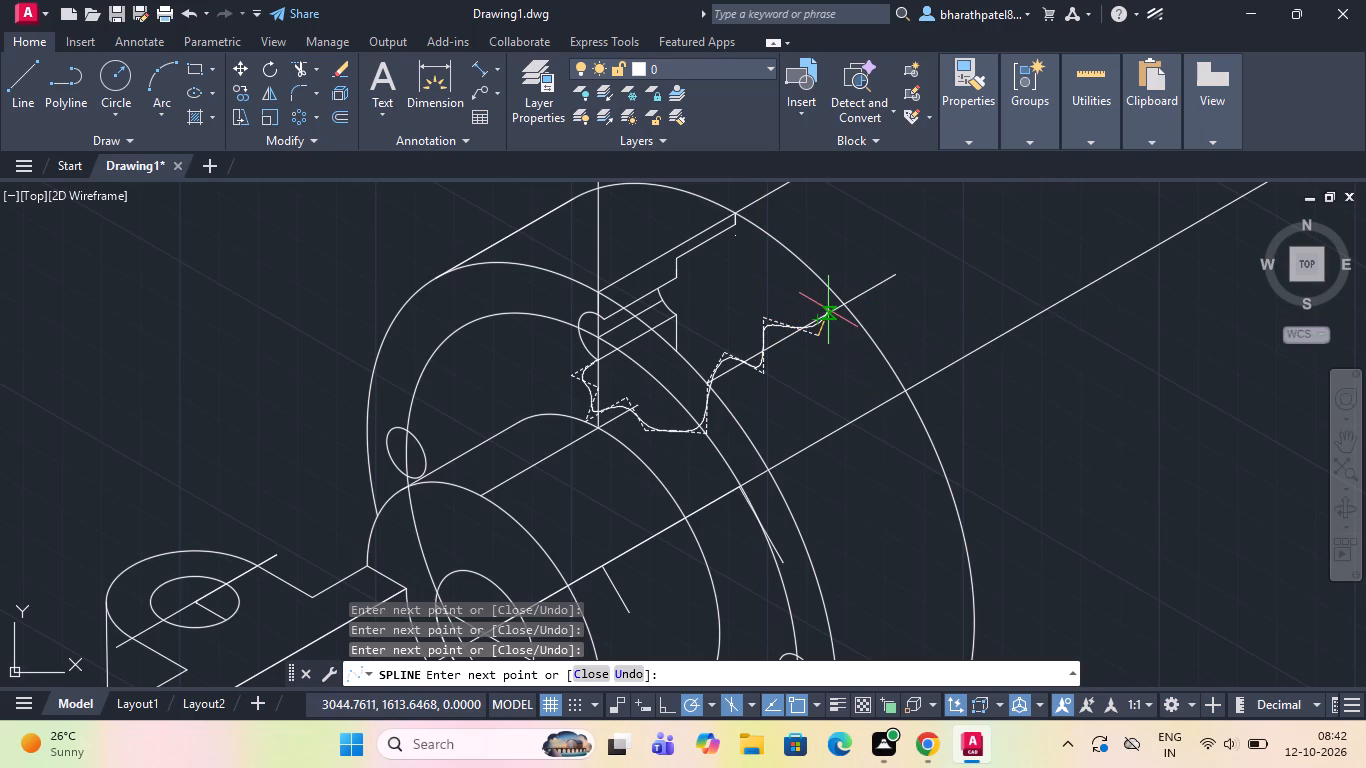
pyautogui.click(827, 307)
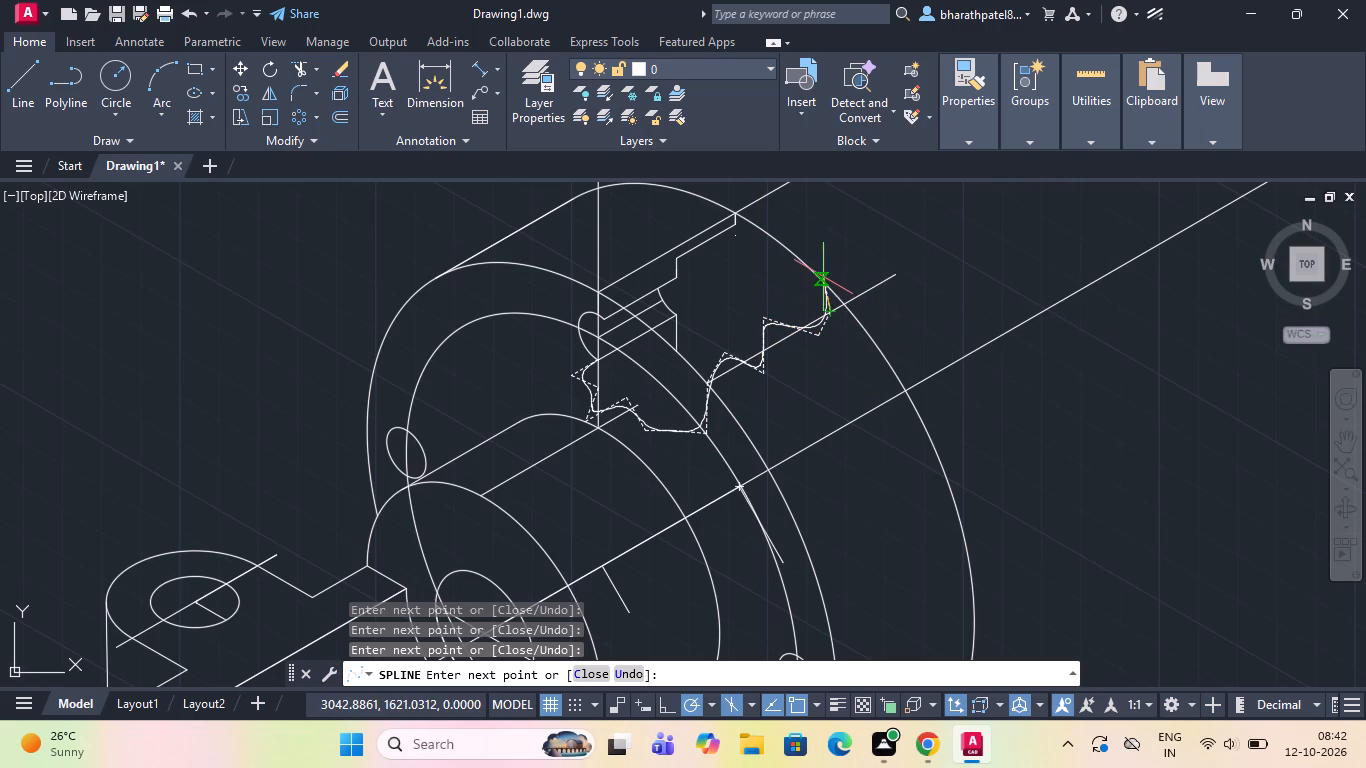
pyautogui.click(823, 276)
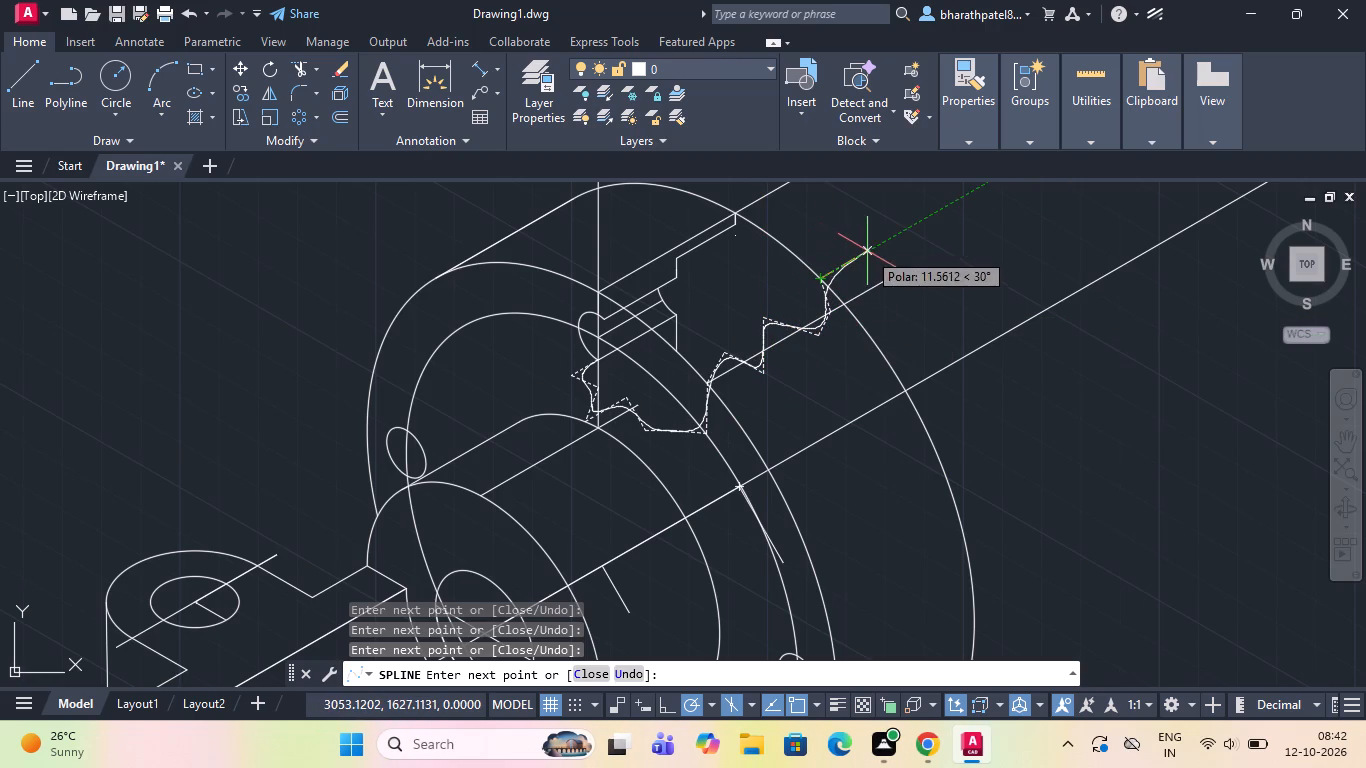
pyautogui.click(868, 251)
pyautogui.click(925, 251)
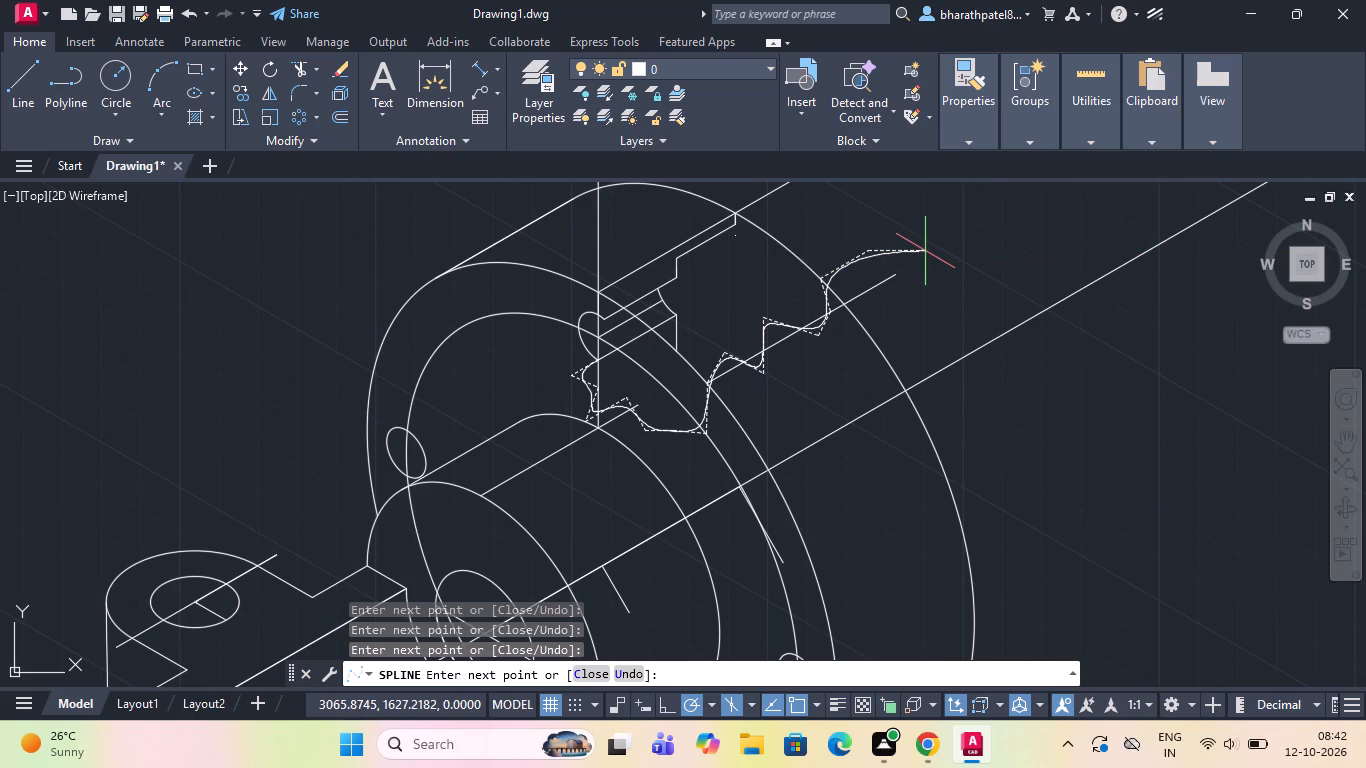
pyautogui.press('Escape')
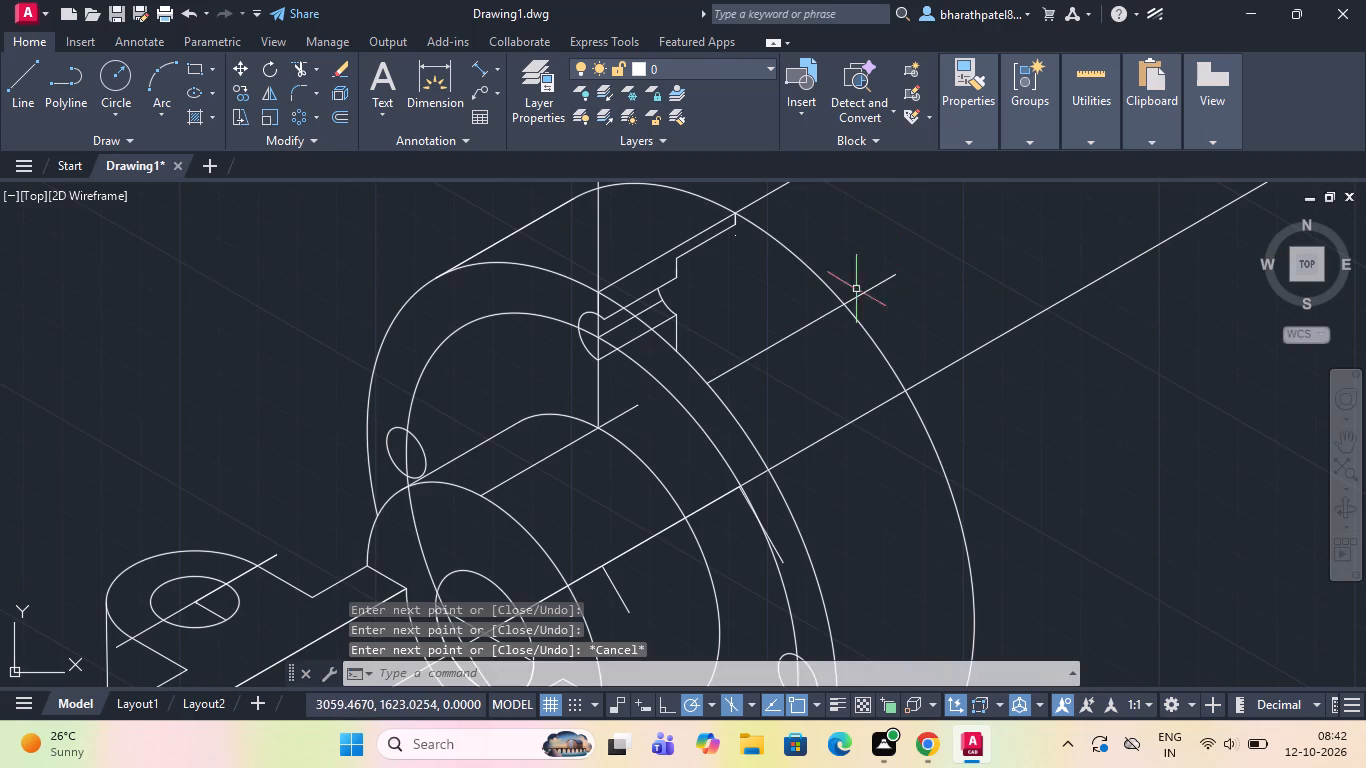
# Start a wavy control-vertex spline at the bolt hole's lowest front point and run it across the flange face to the guide line's start.
pyautogui.click(120, 143)
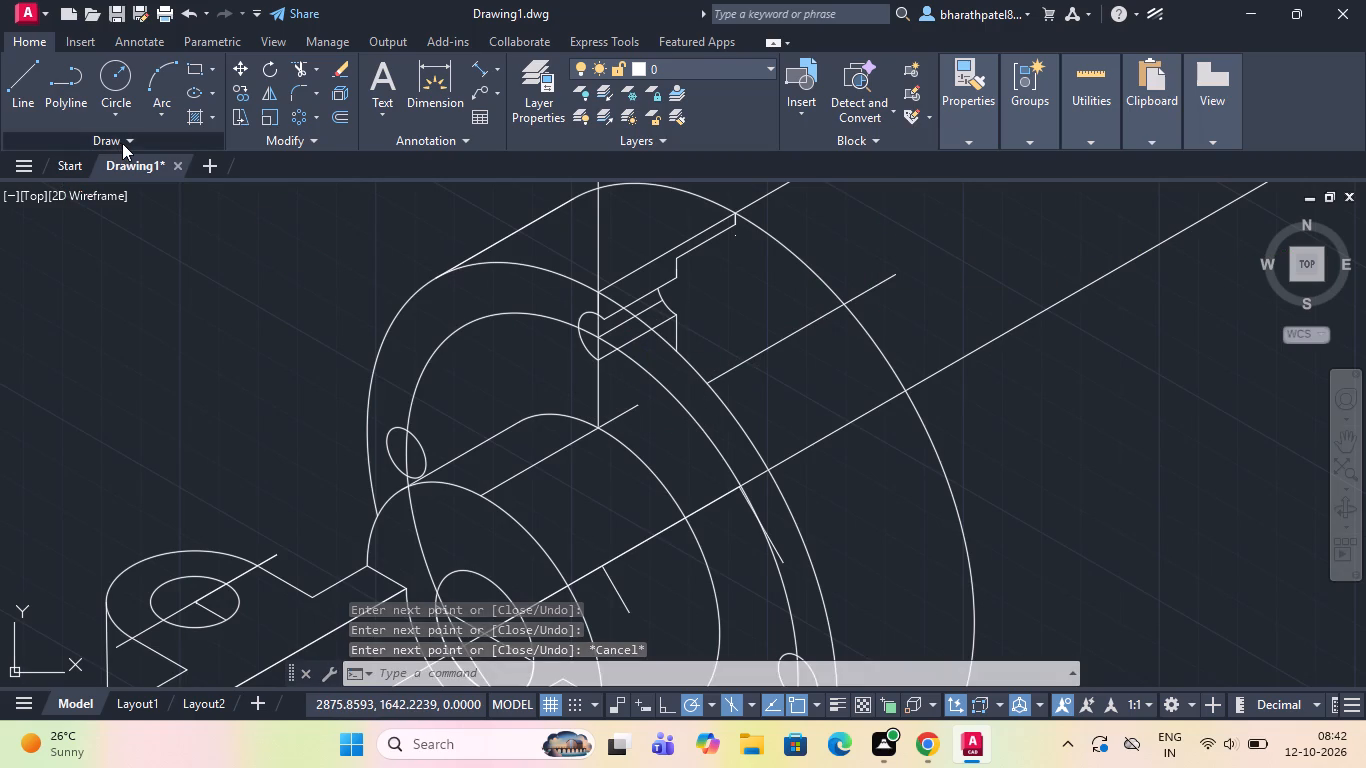
pyautogui.click(39, 167)
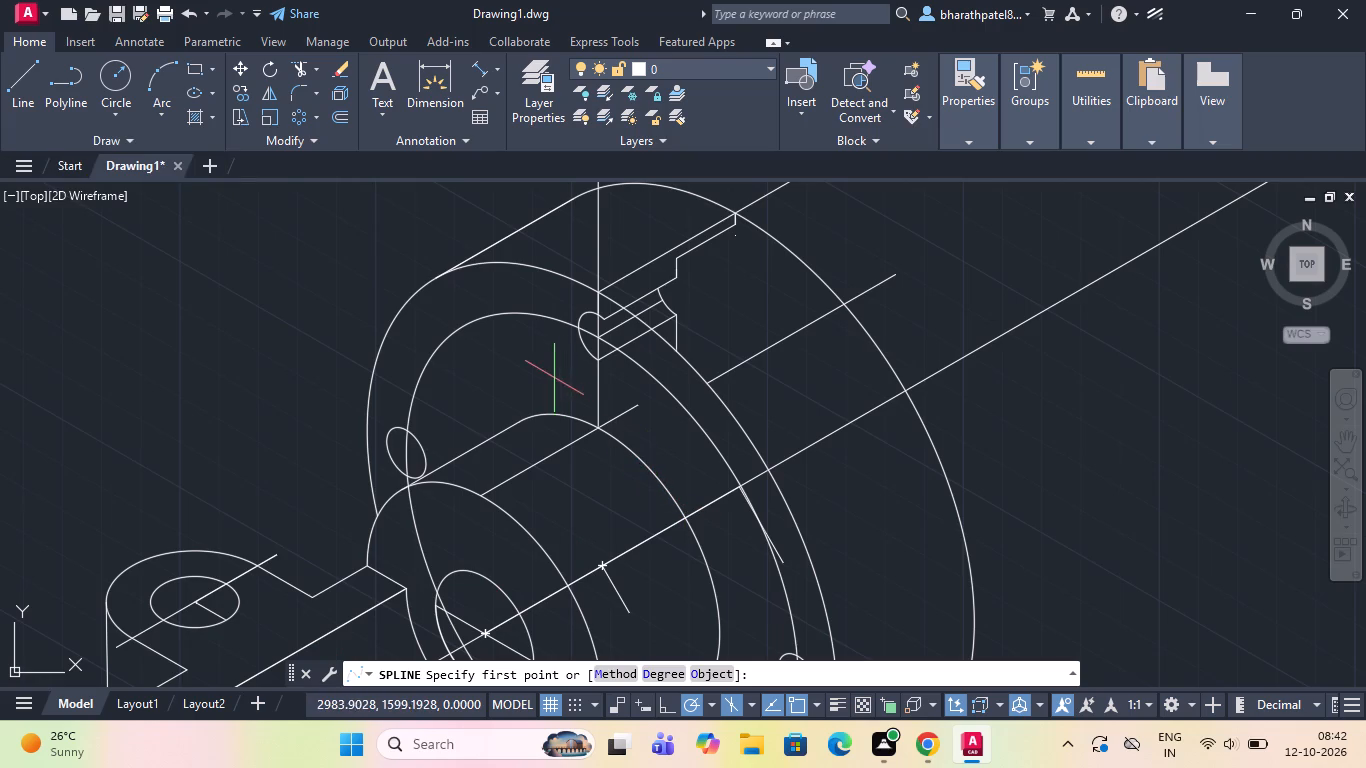
pyautogui.click(597, 354)
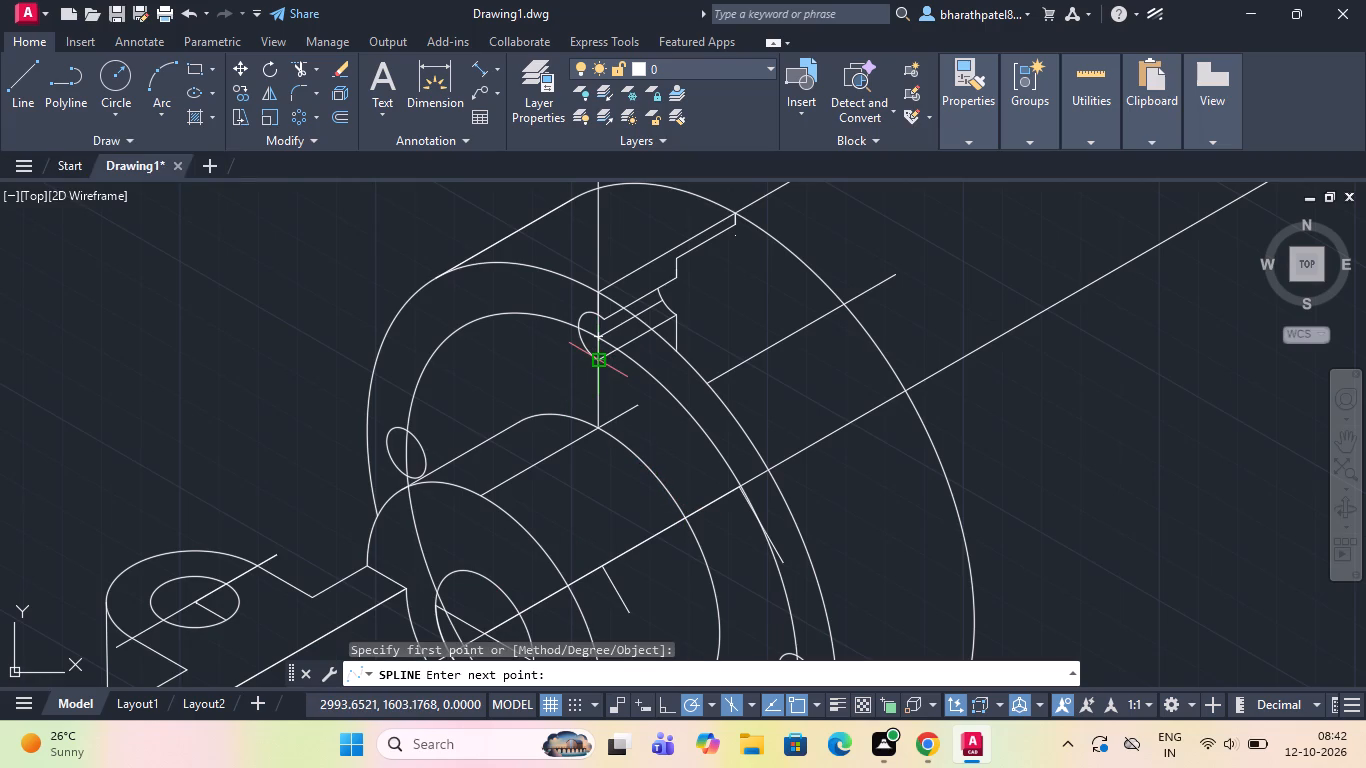
pyautogui.scroll(3, 561, 387)
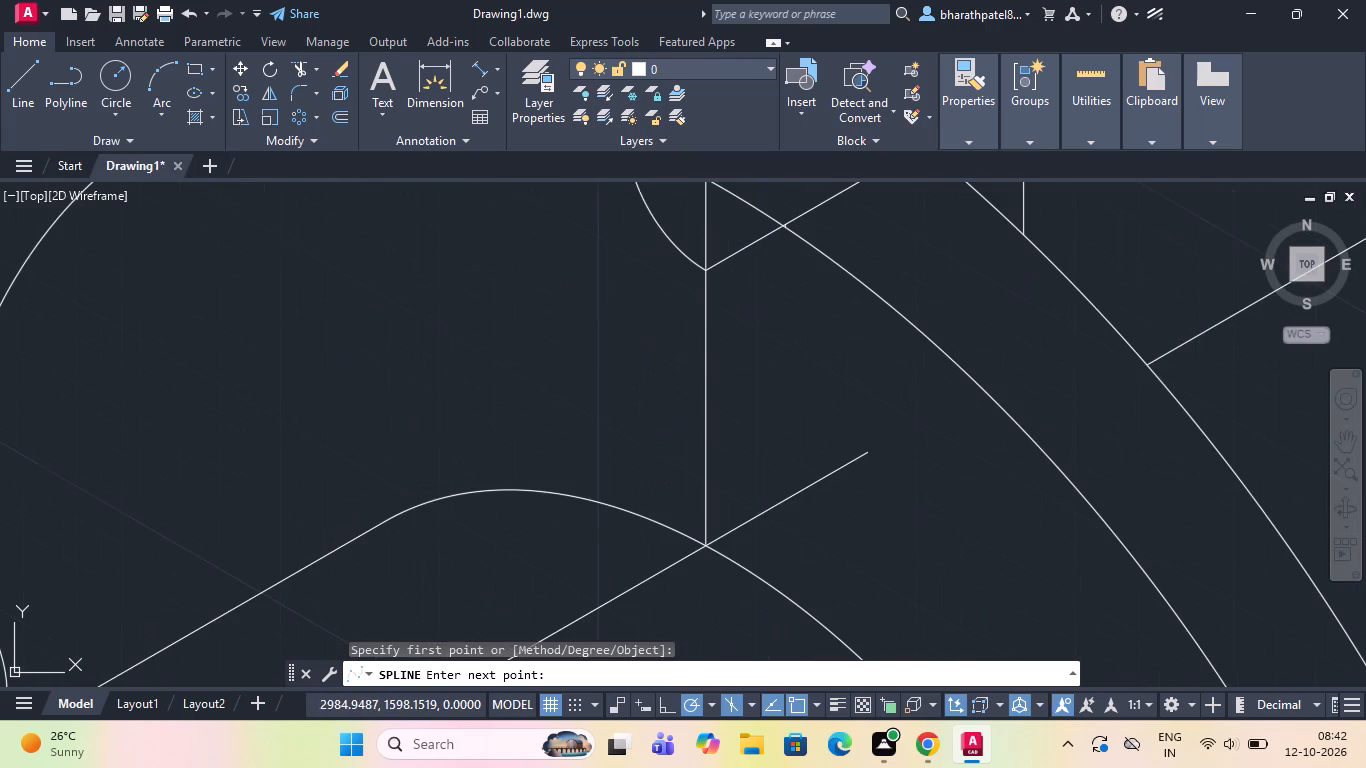
pyautogui.click(632, 348)
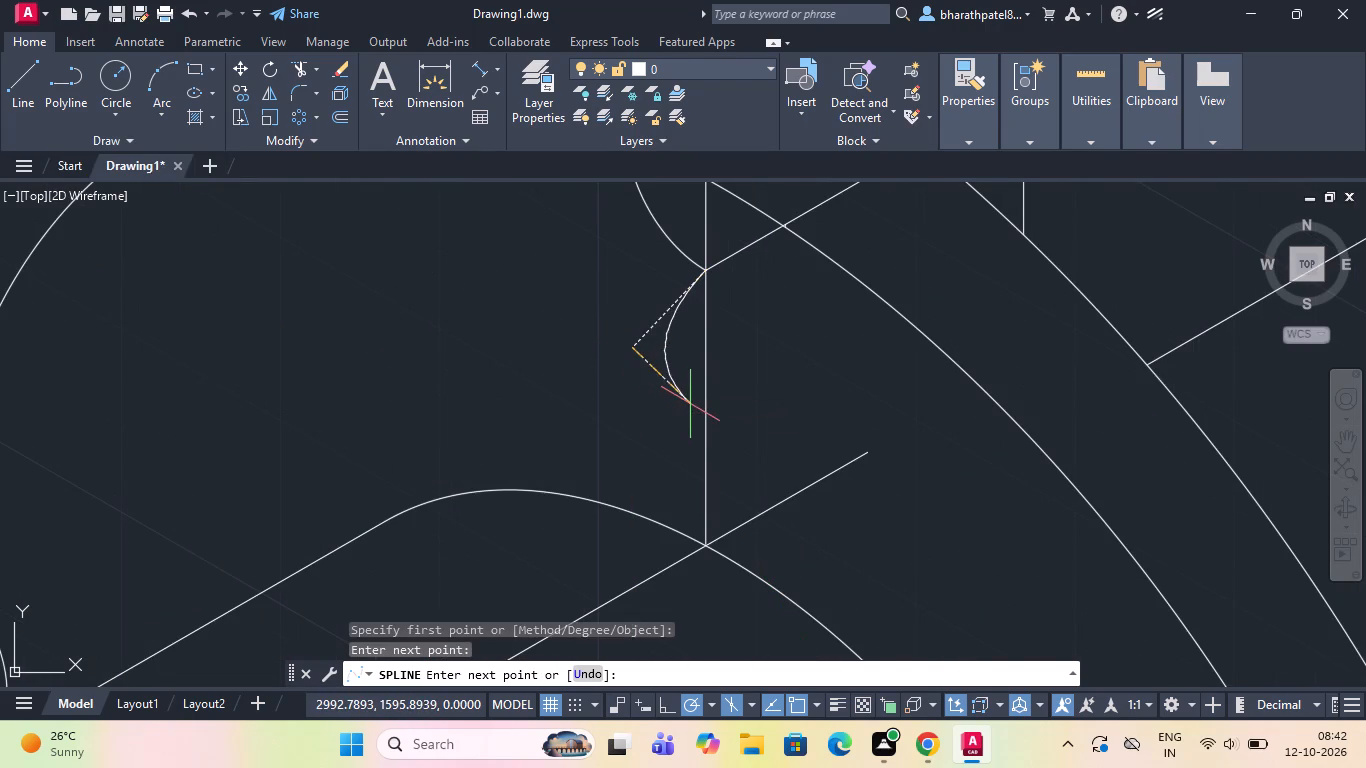
pyautogui.click(691, 402)
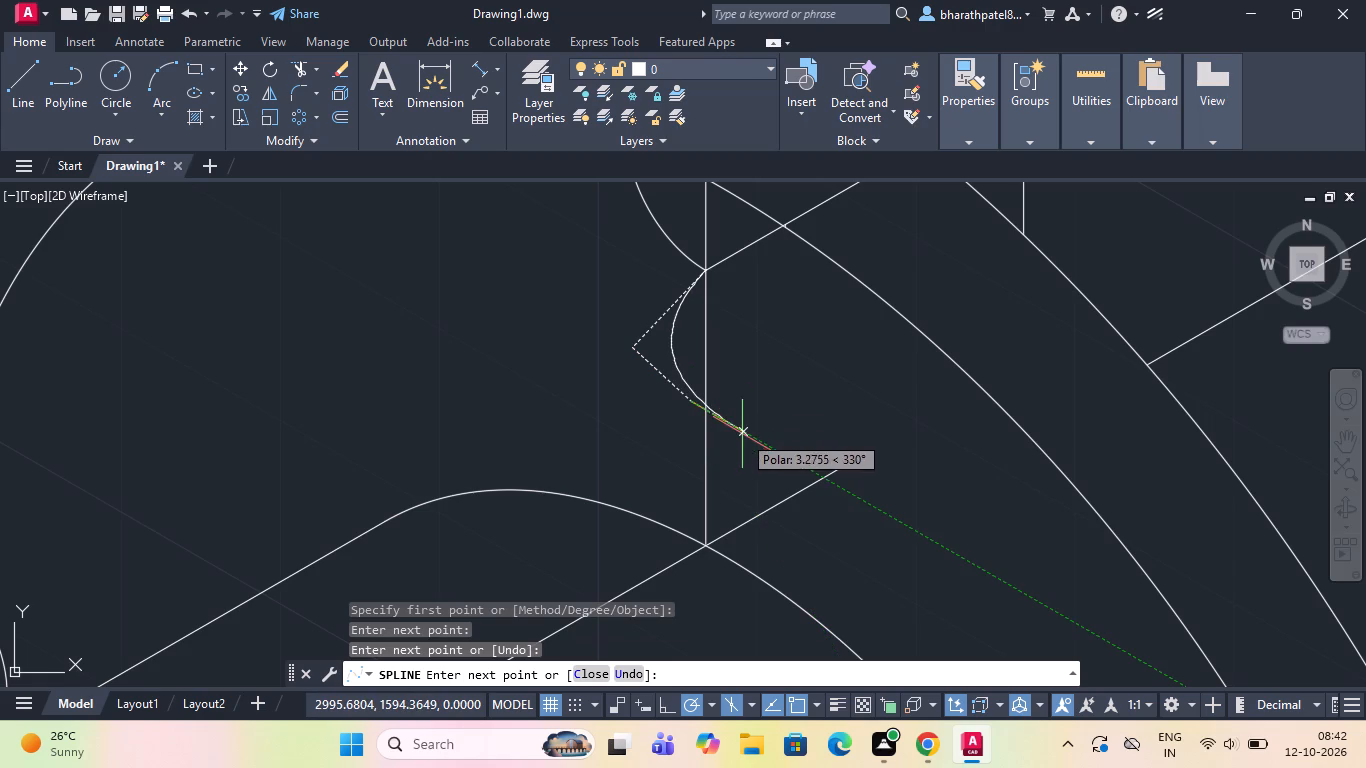
pyautogui.click(741, 435)
pyautogui.click(771, 388)
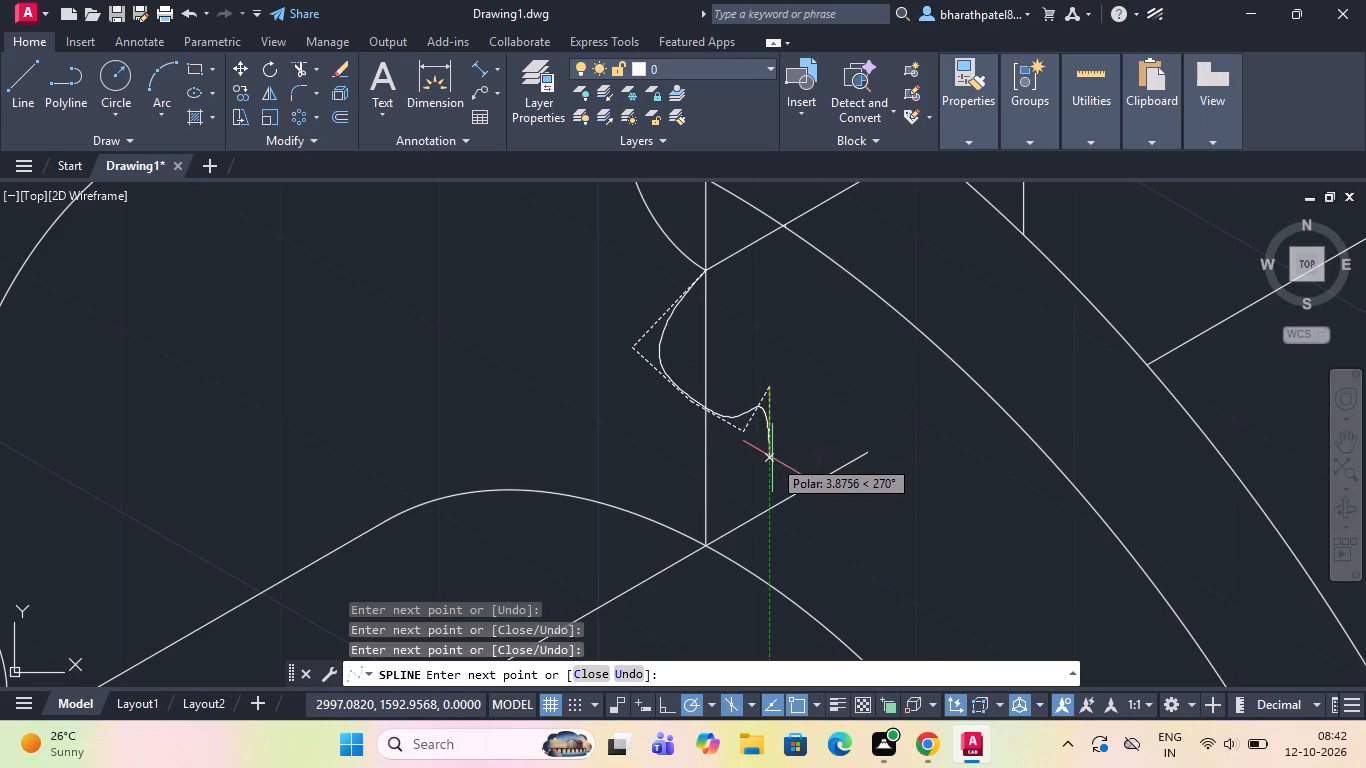
pyautogui.click(805, 500)
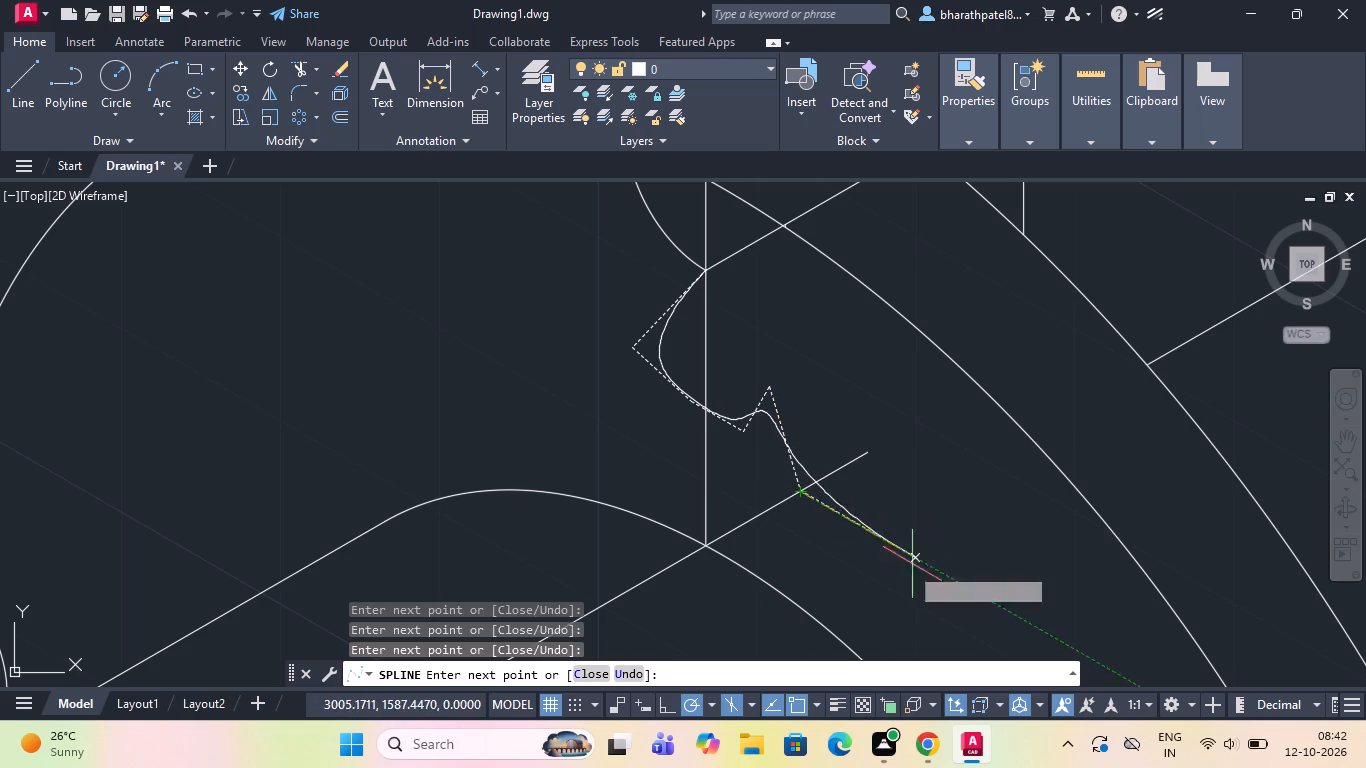
pyautogui.click(856, 550)
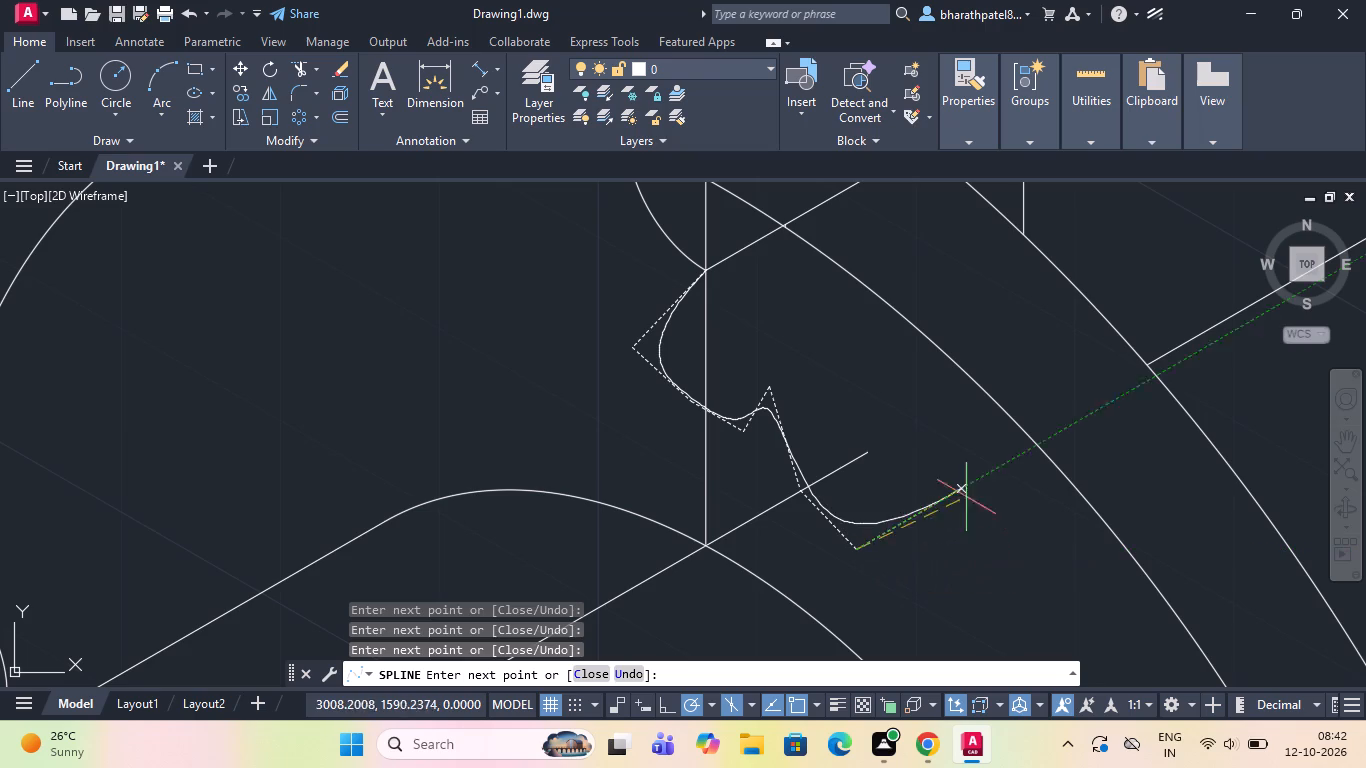
pyautogui.click(941, 455)
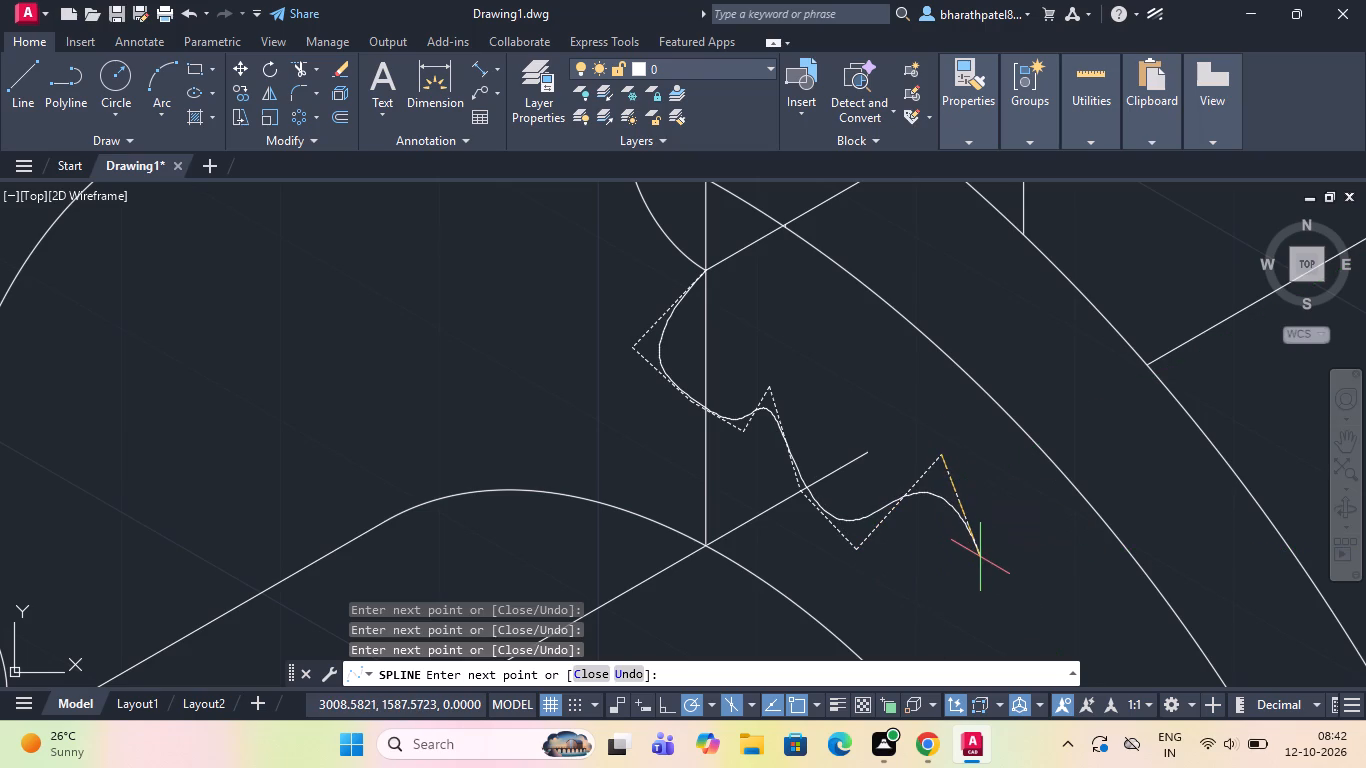
pyautogui.moveTo(978, 551); pyautogui.dragTo(980, 551)
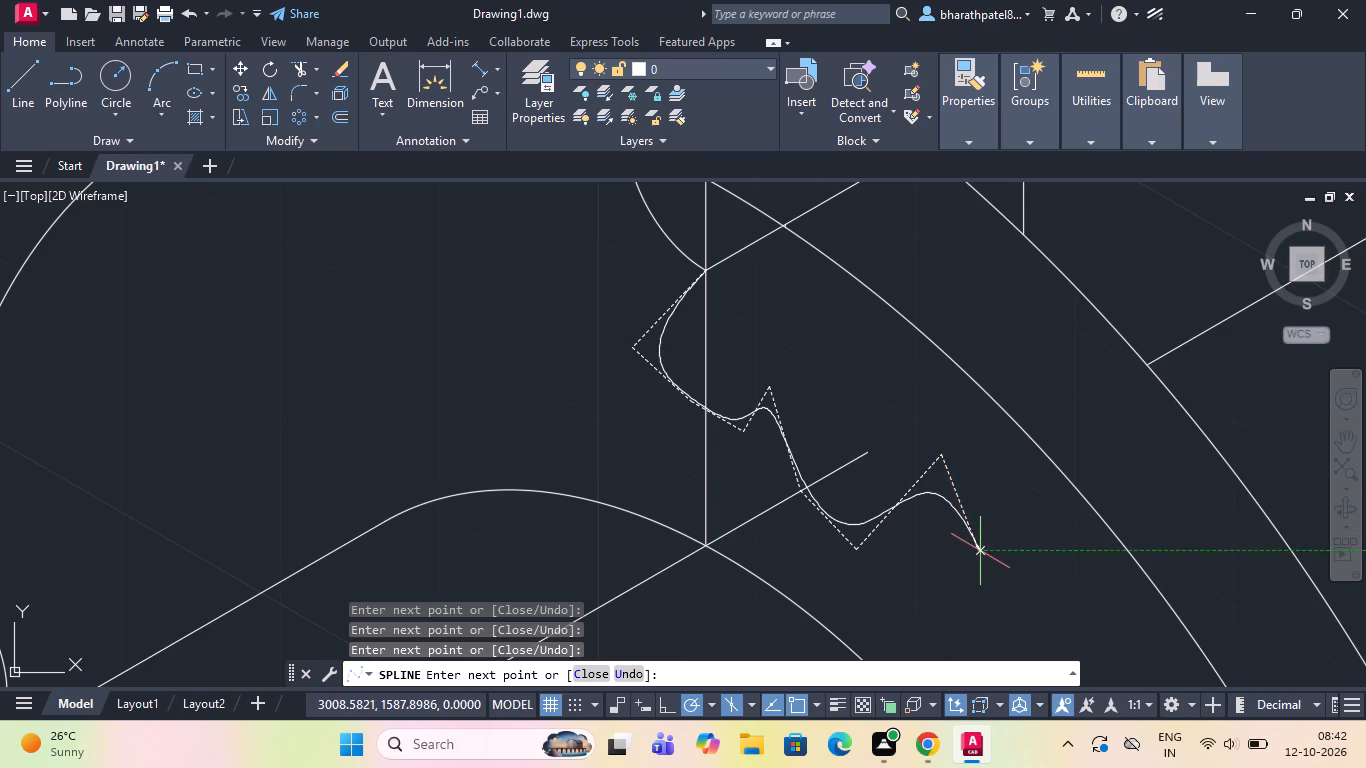
pyautogui.moveTo(980, 551); pyautogui.dragTo(988, 551)
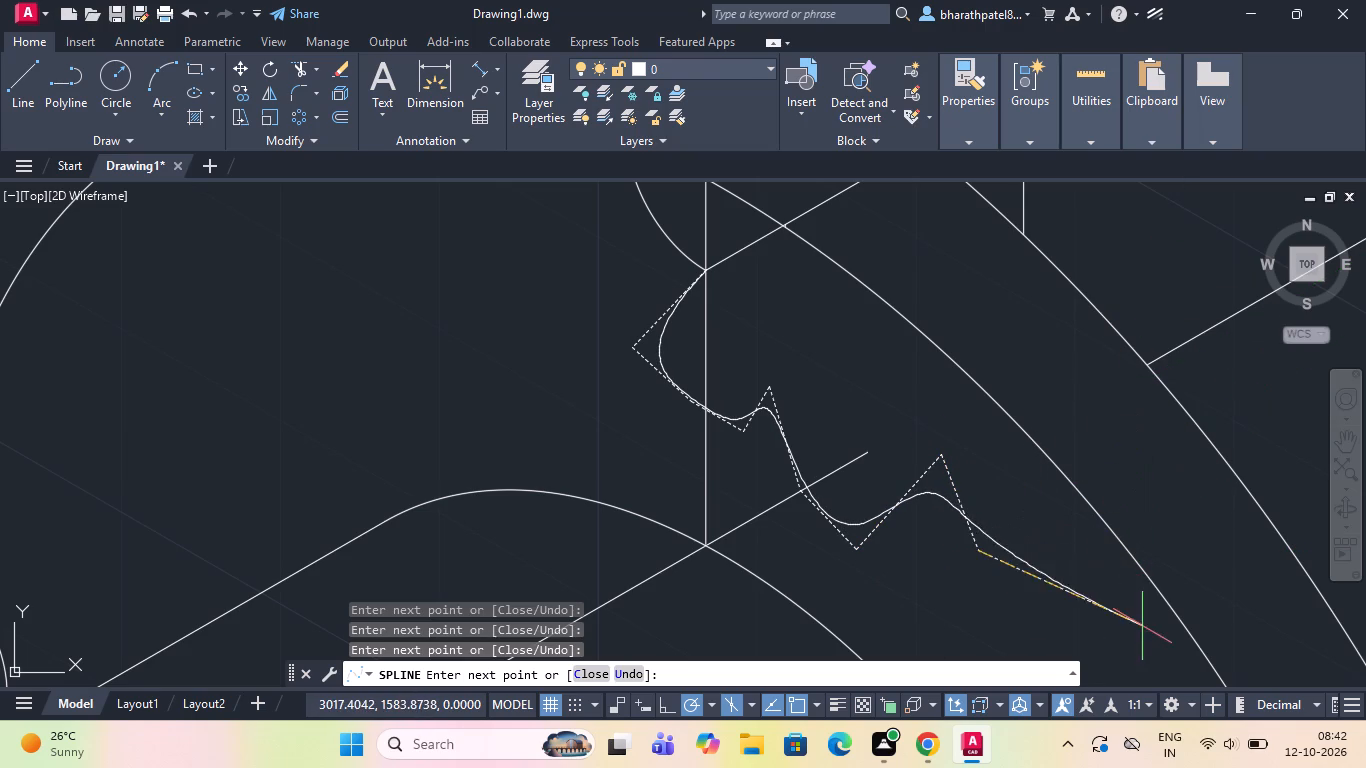
pyautogui.click(1073, 588)
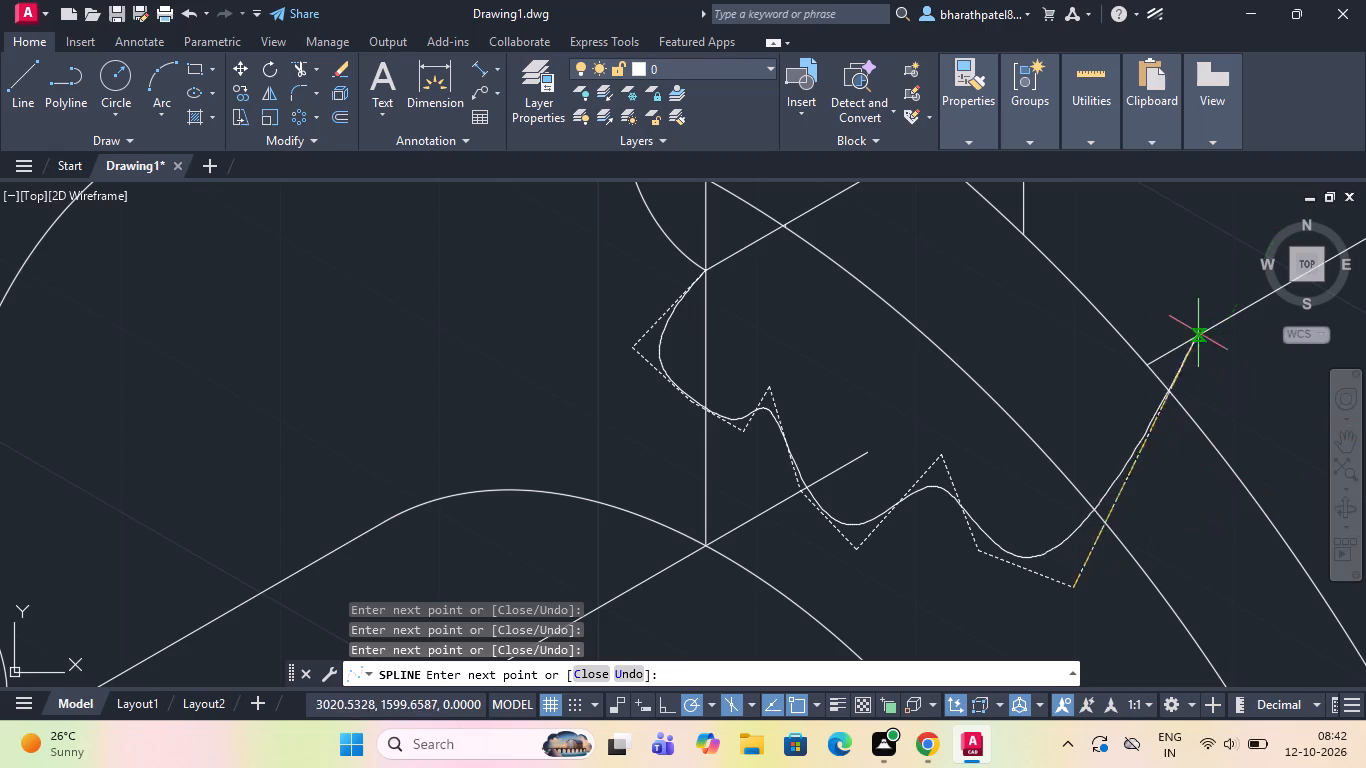
pyautogui.click(1142, 369)
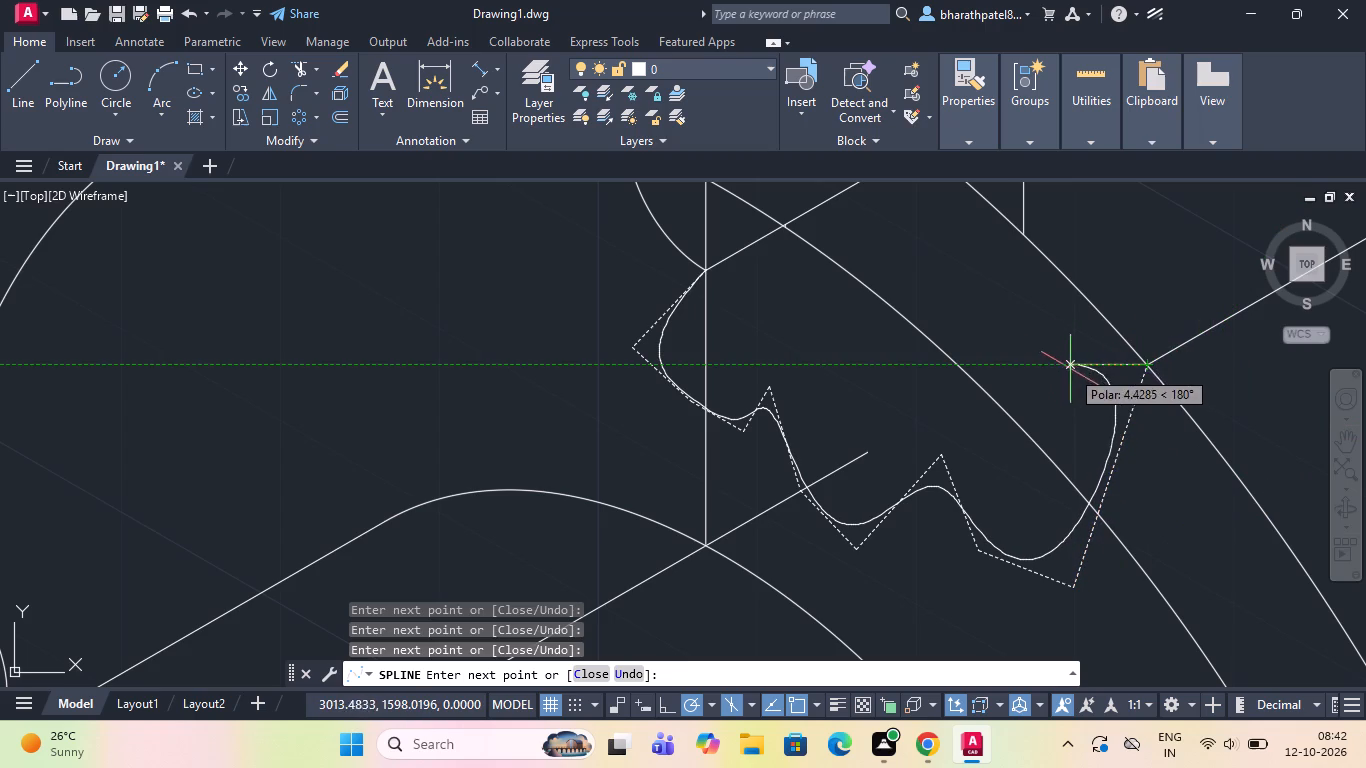
# Continue the spline in waves along the guide line, ending it just past the flange's rear outer edge.
pyautogui.click(1120, 293)
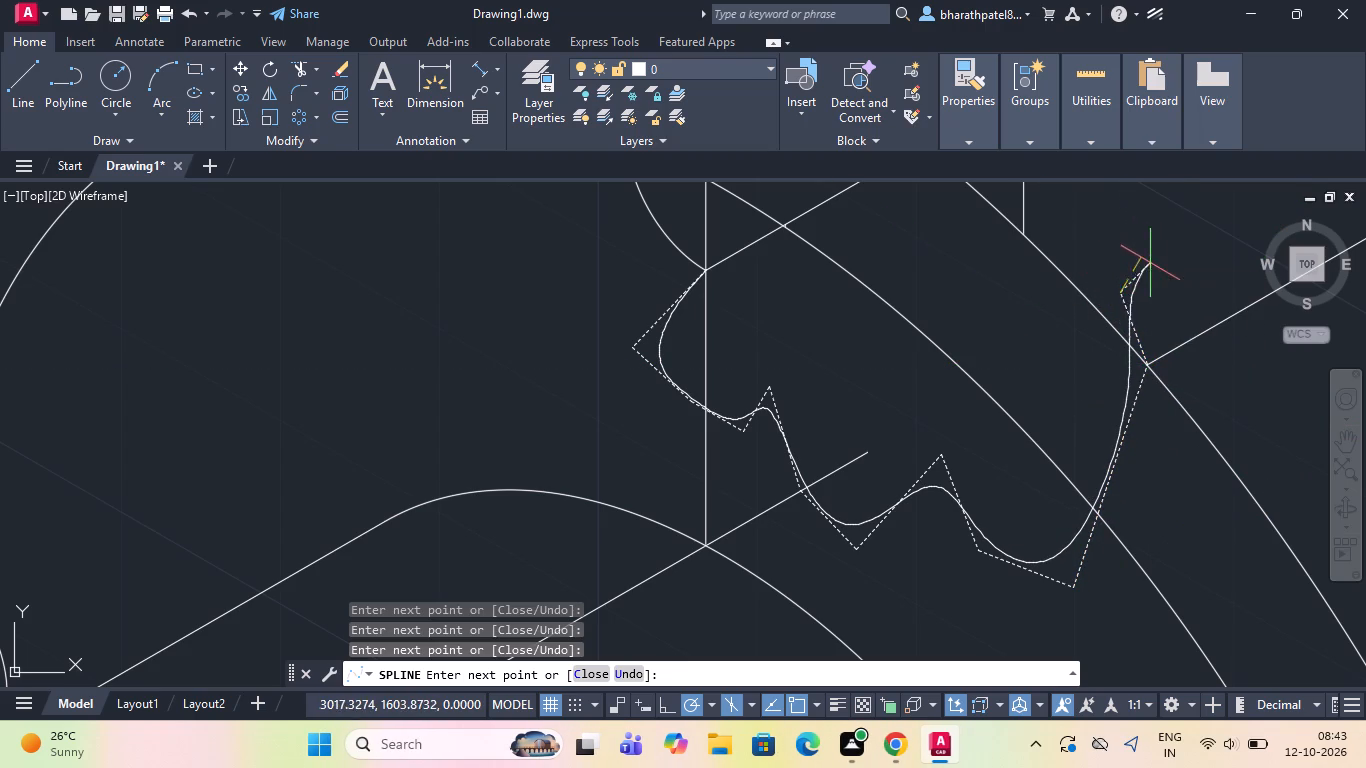
pyautogui.click(1180, 314)
pyautogui.scroll(-6, 1175, 321)
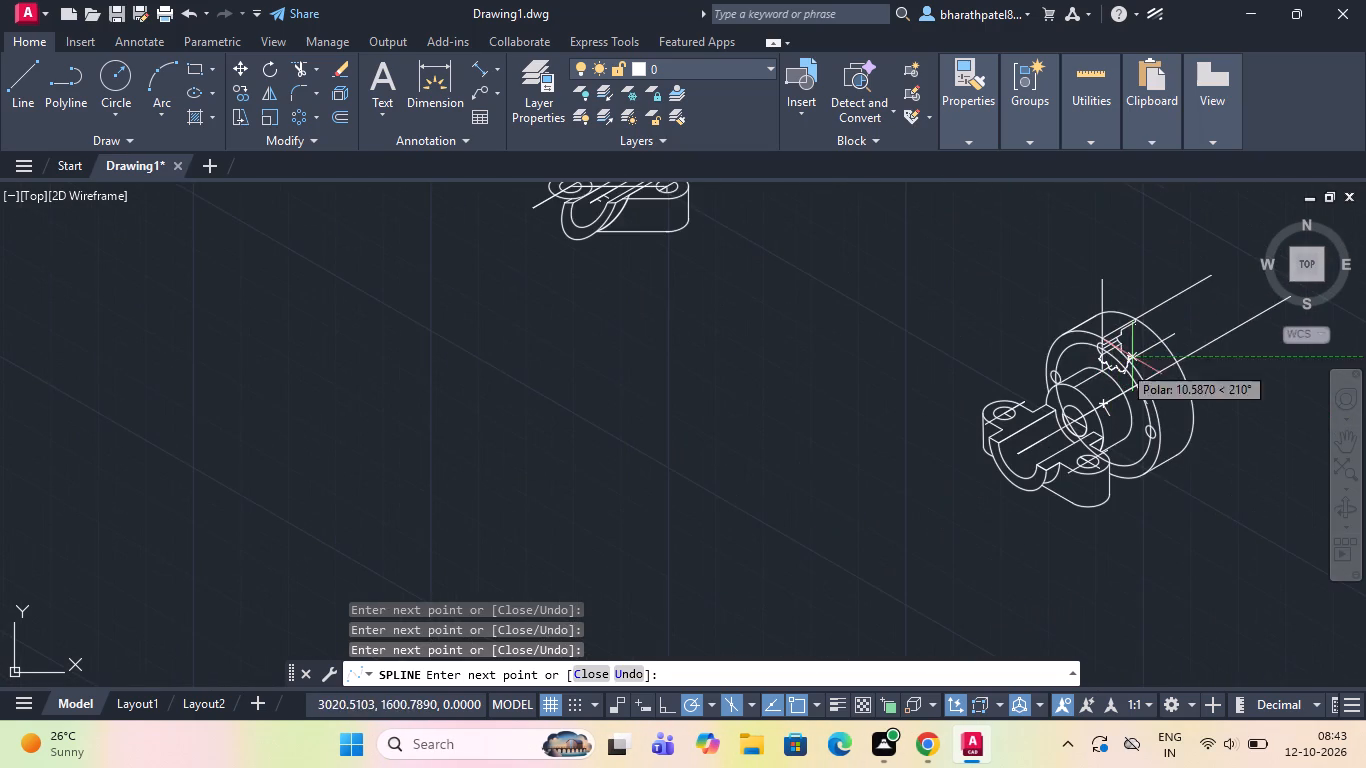
pyautogui.scroll(3, 1201, 321)
pyautogui.scroll(3, 986, 455)
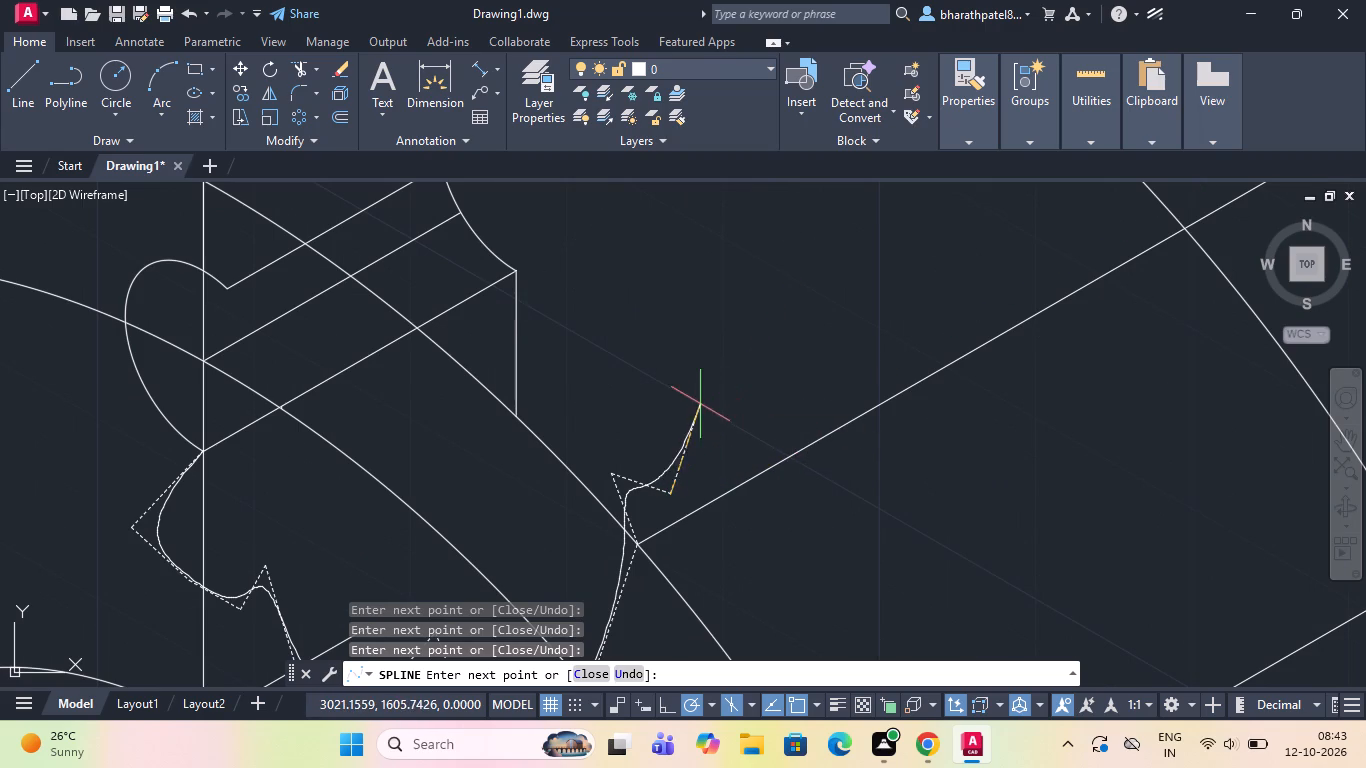
pyautogui.click(695, 327)
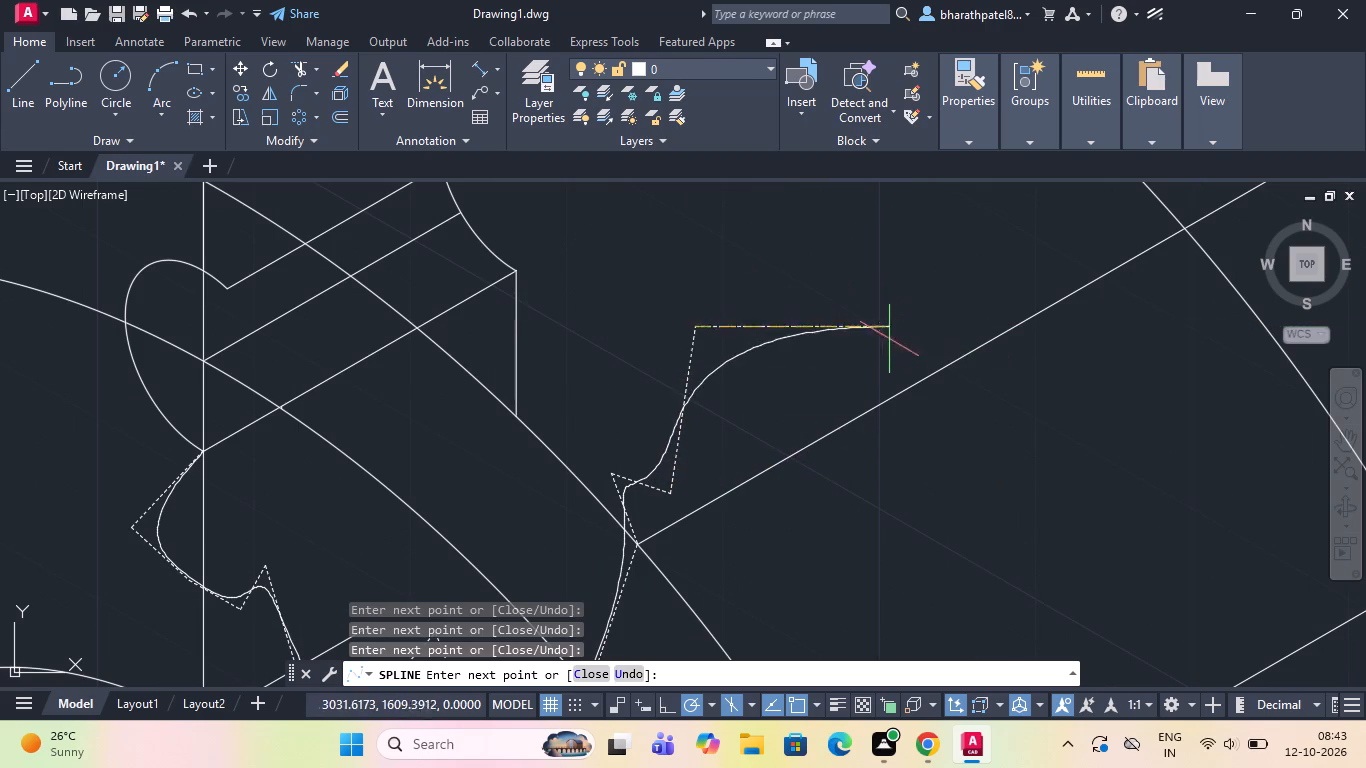
pyautogui.click(831, 378)
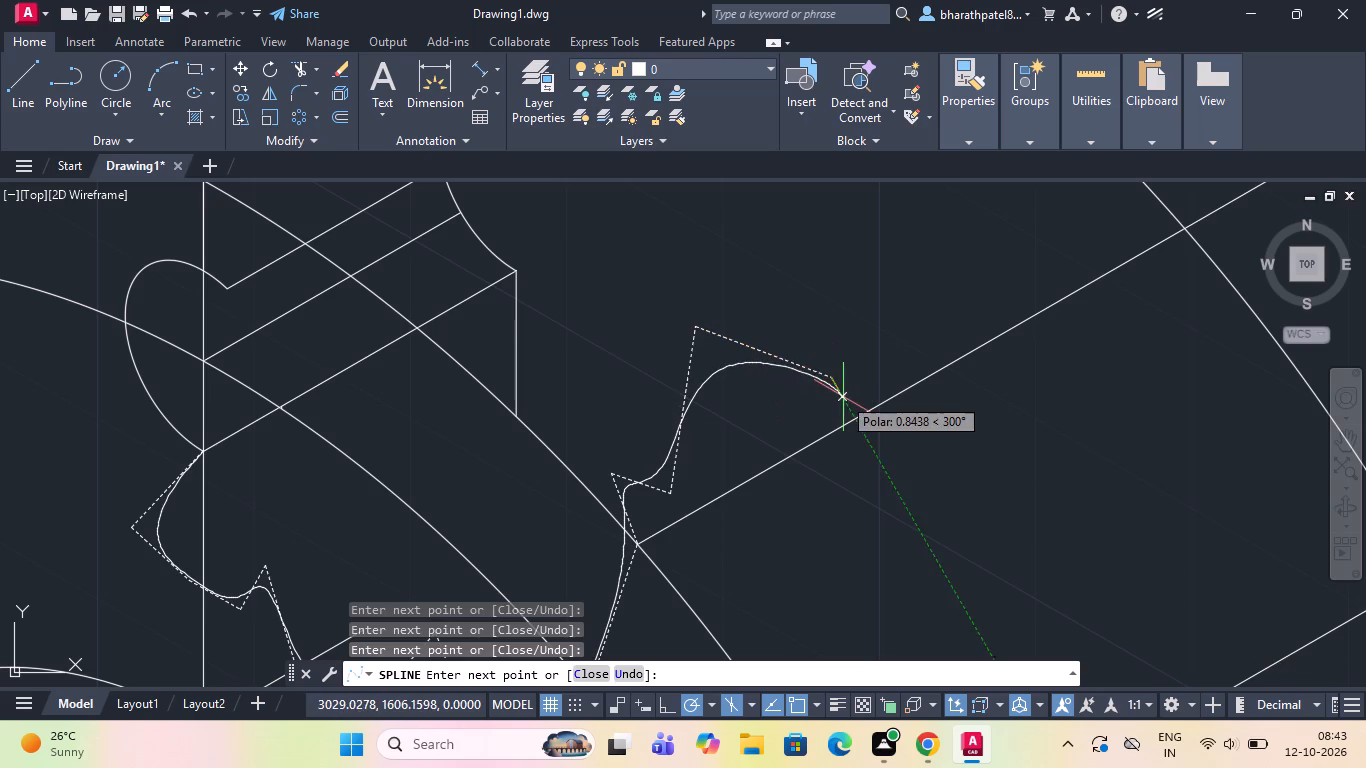
pyautogui.click(891, 313)
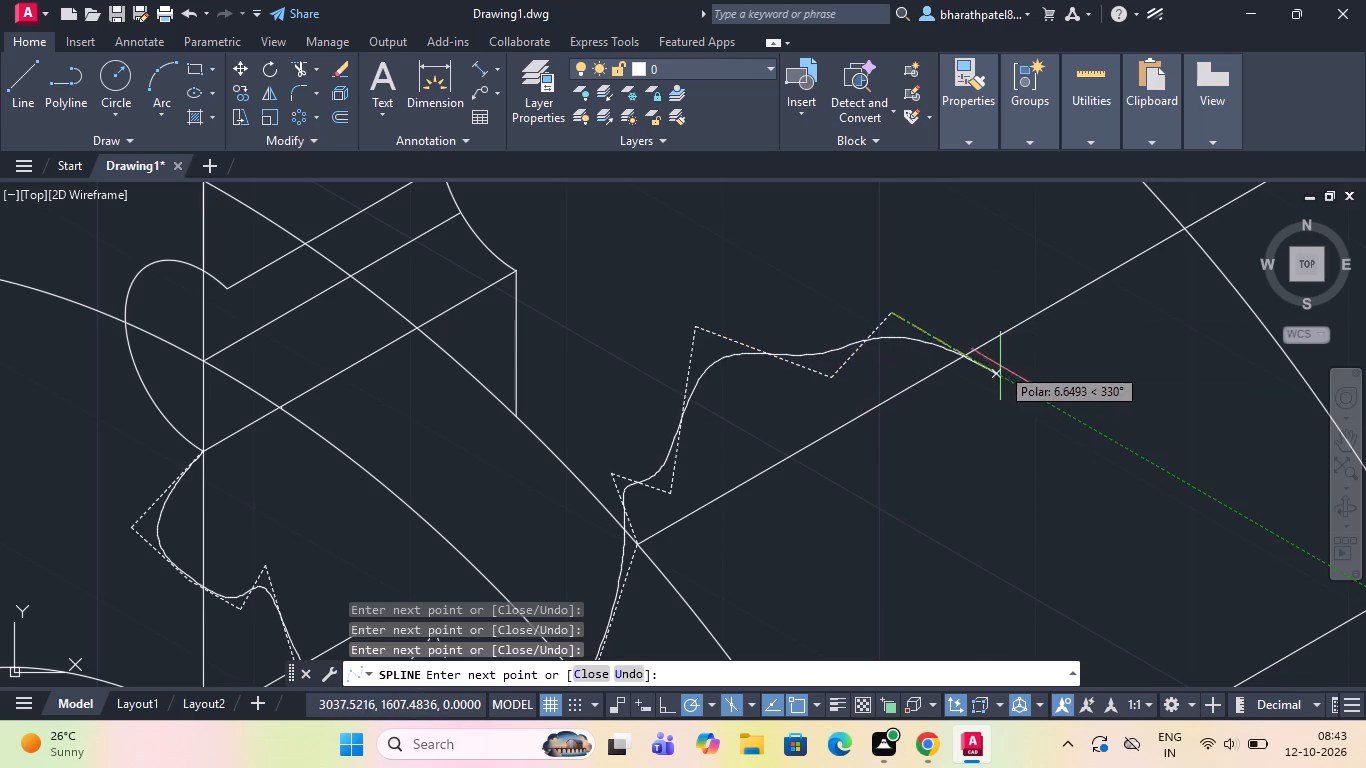
pyautogui.click(1001, 365)
pyautogui.click(995, 218)
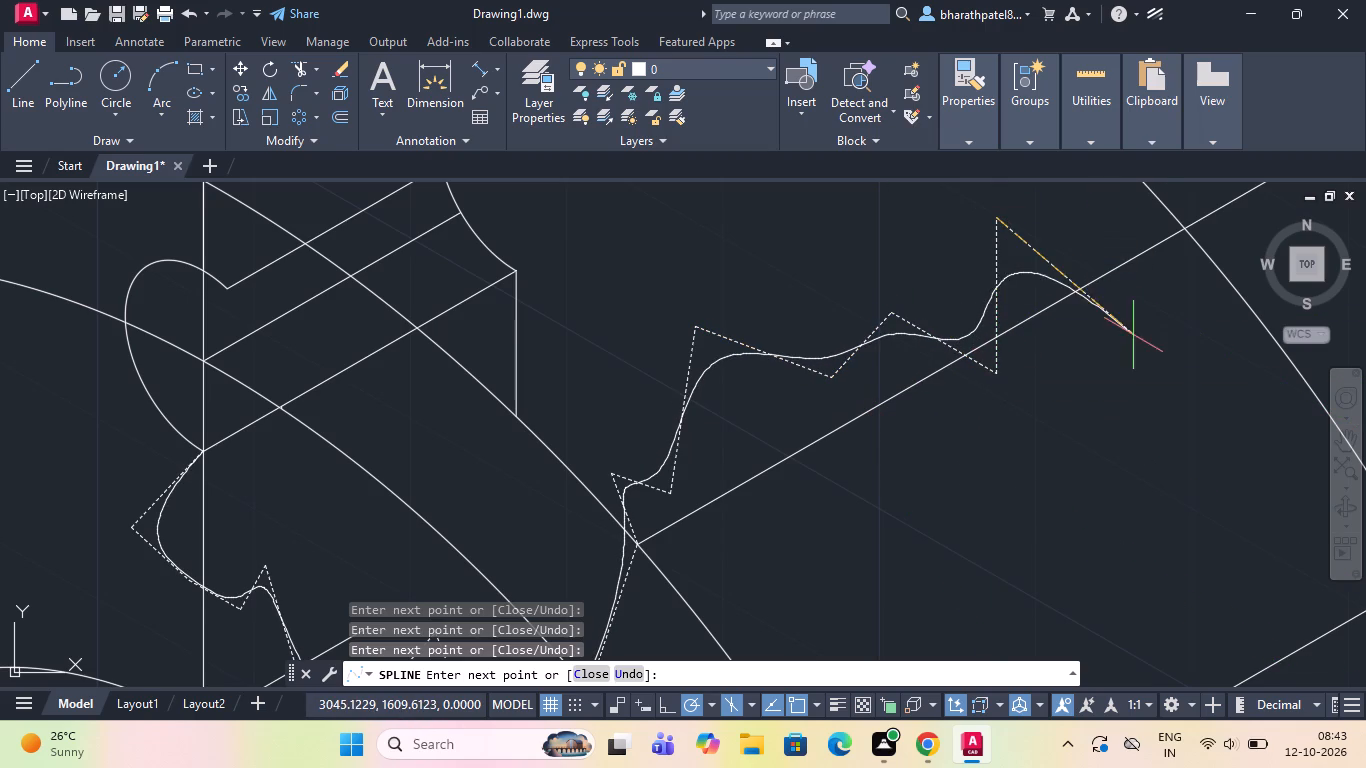
pyautogui.moveTo(1133, 336); pyautogui.dragTo(1141, 325)
pyautogui.scroll(-2, 1111, 212)
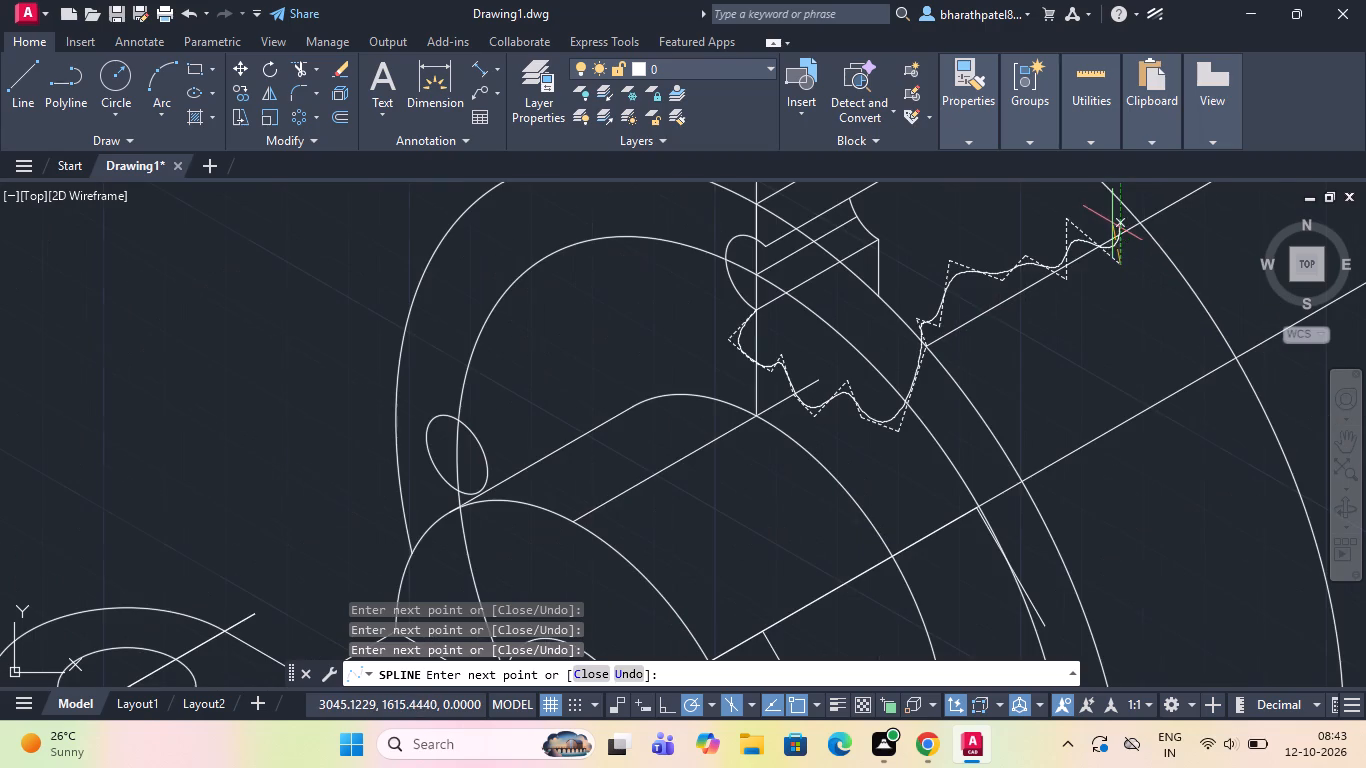
pyautogui.scroll(-3, 1080, 361)
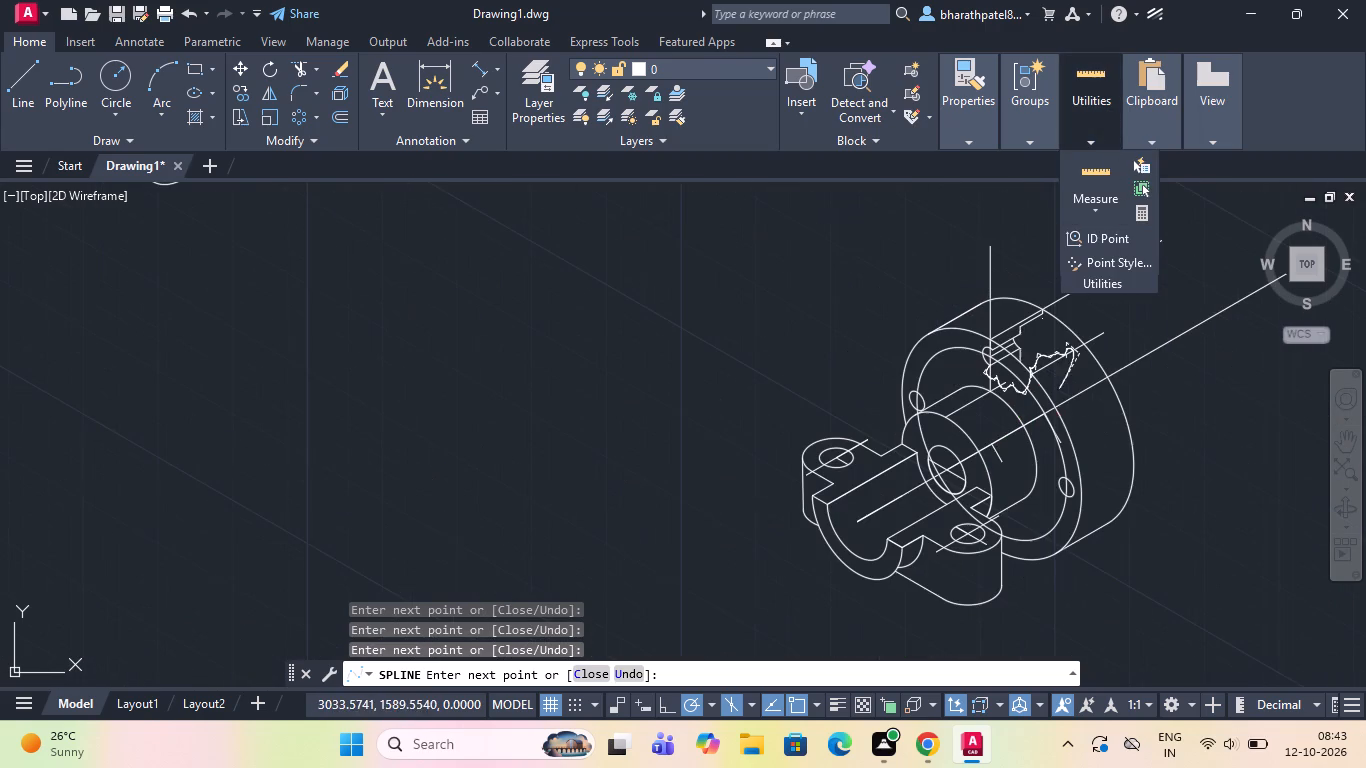
pyautogui.scroll(2, 1077, 321)
pyautogui.click(1077, 342)
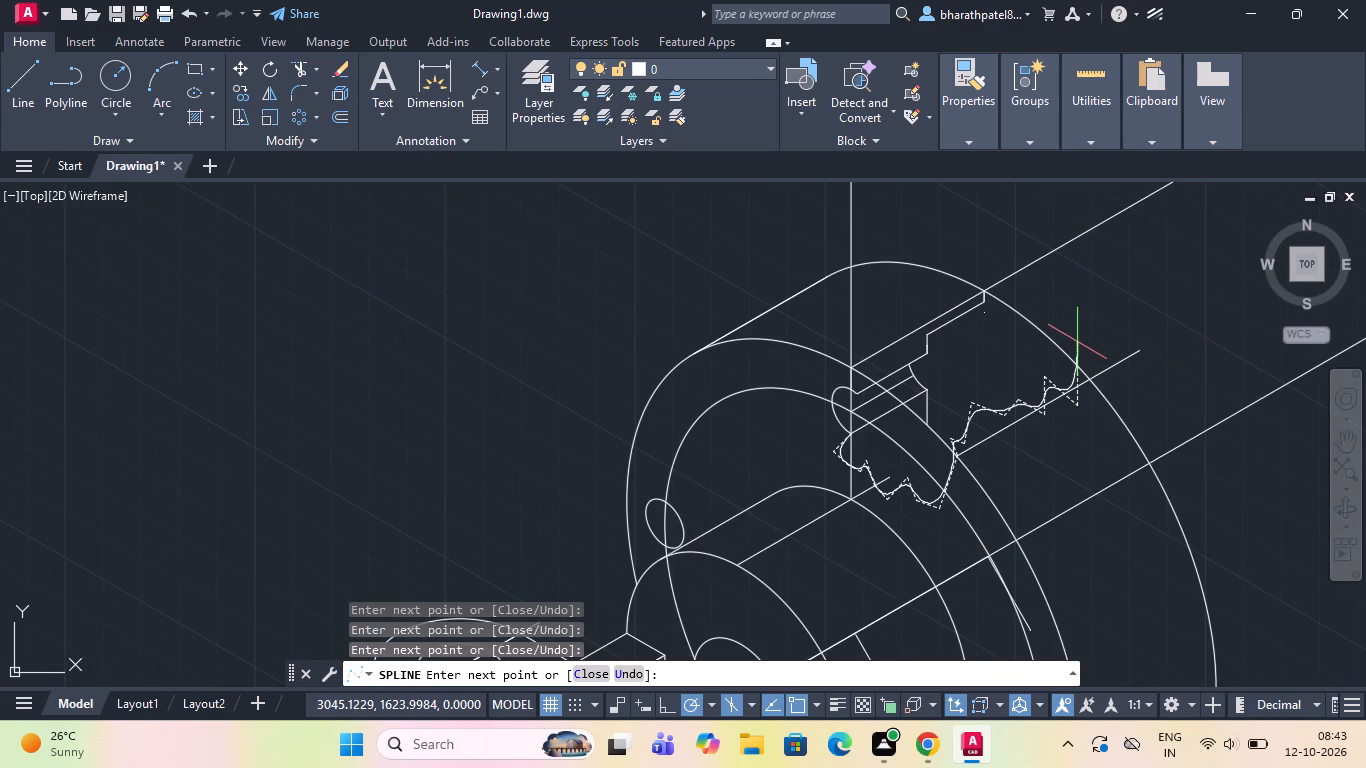
pyautogui.press('Return')
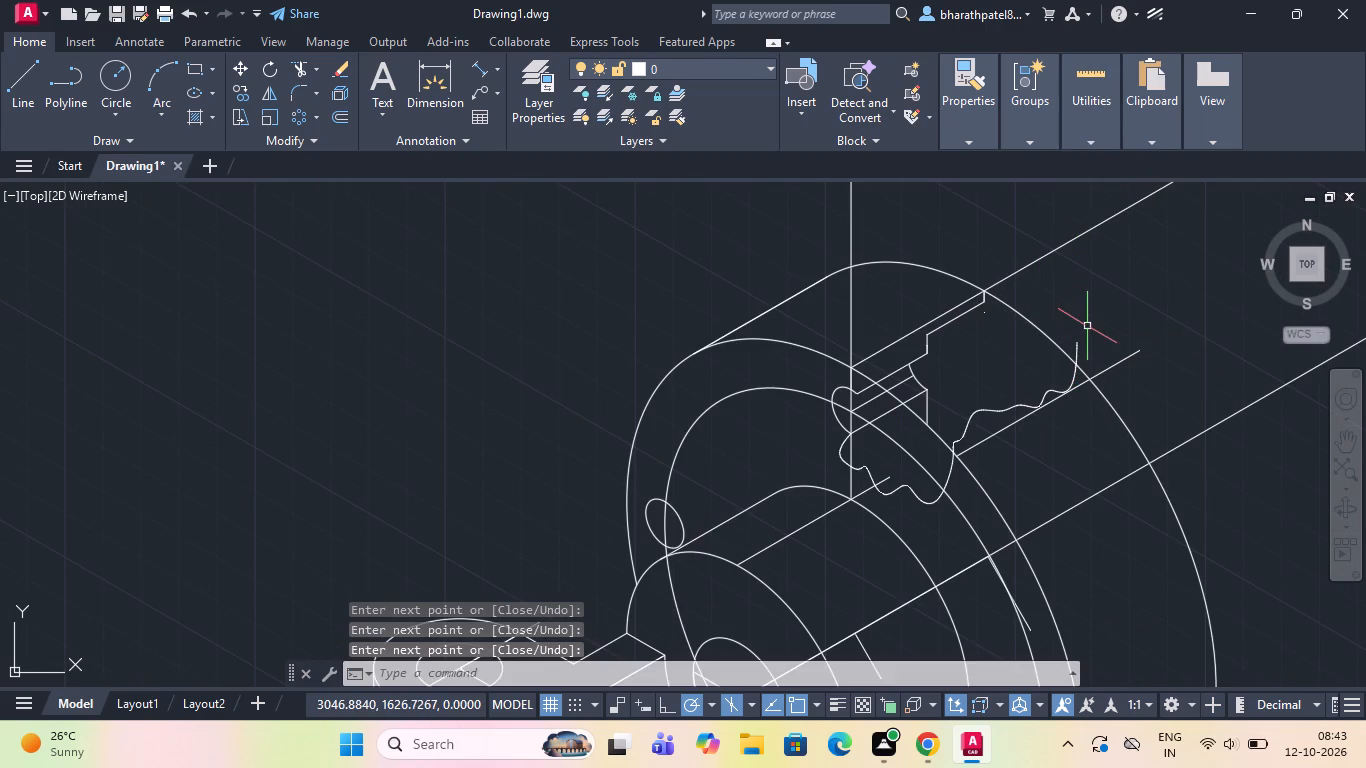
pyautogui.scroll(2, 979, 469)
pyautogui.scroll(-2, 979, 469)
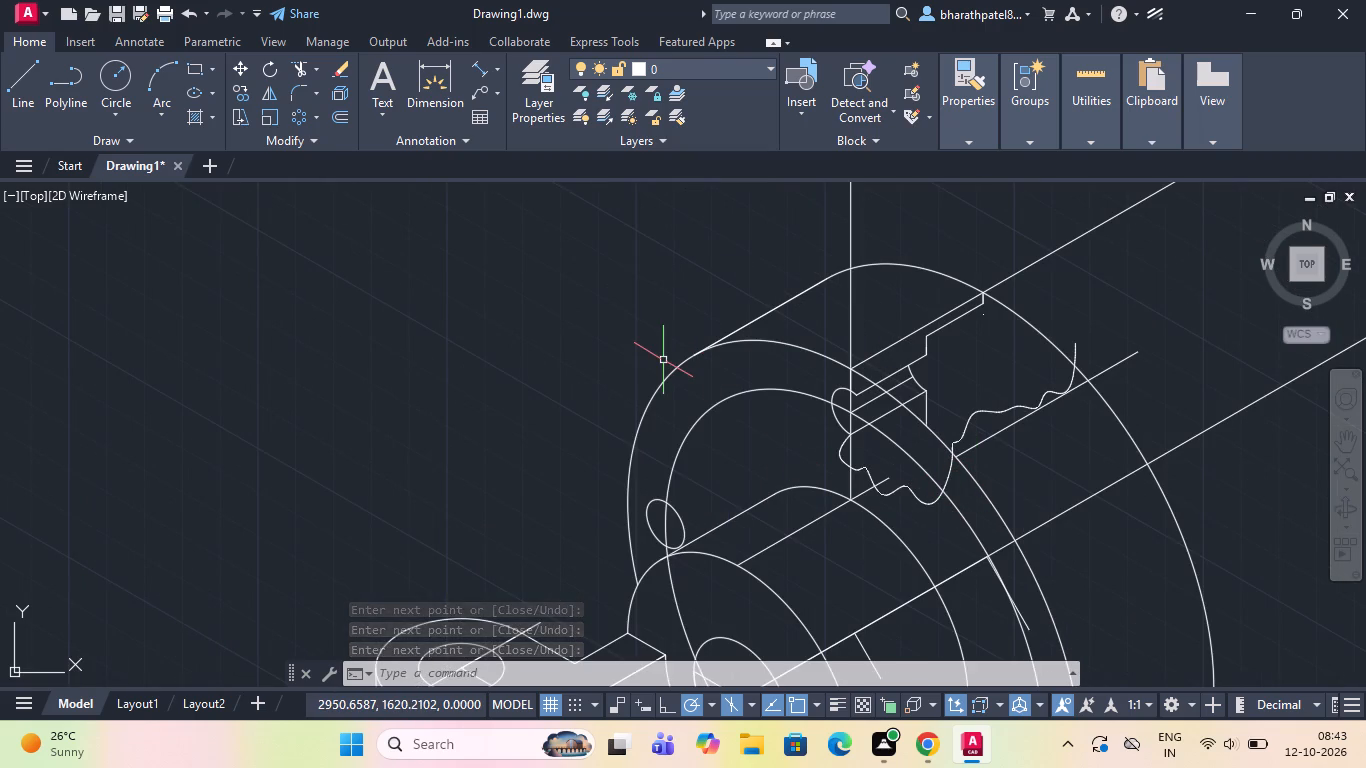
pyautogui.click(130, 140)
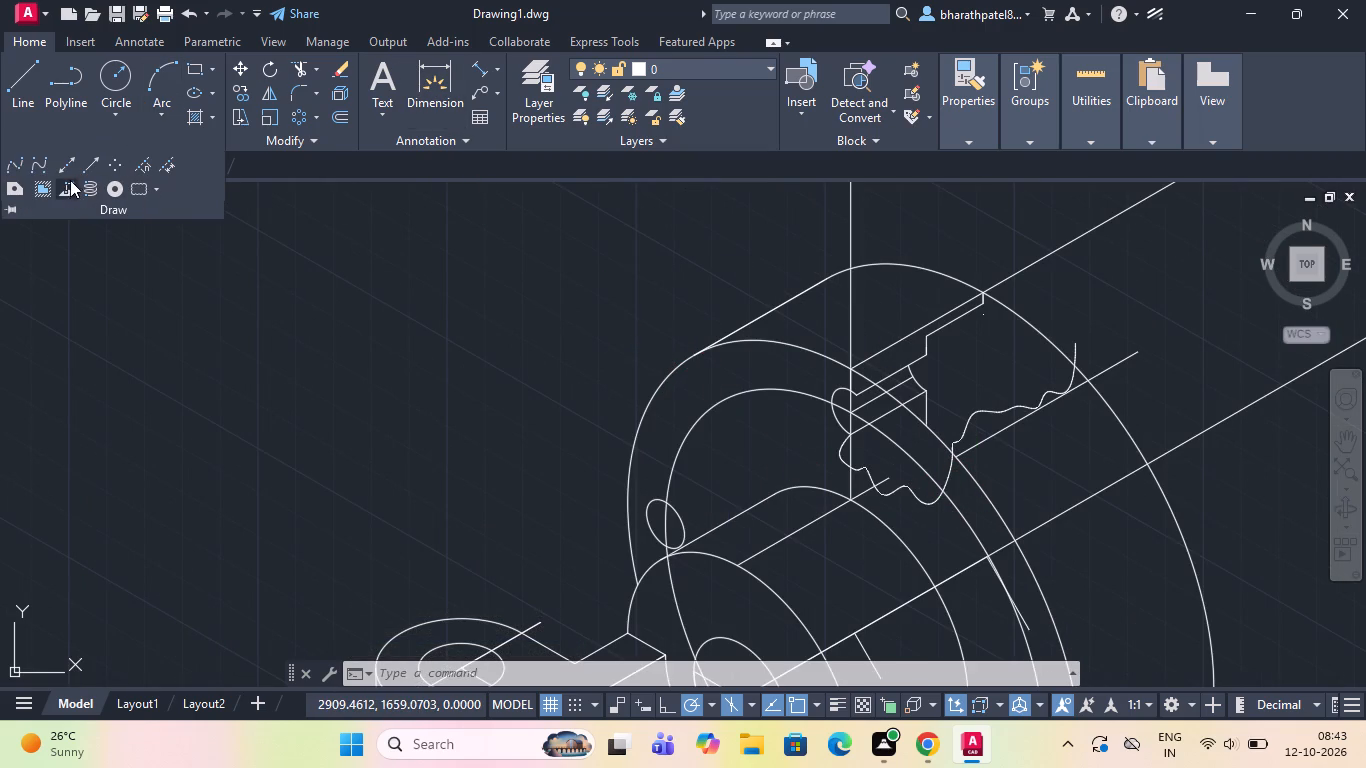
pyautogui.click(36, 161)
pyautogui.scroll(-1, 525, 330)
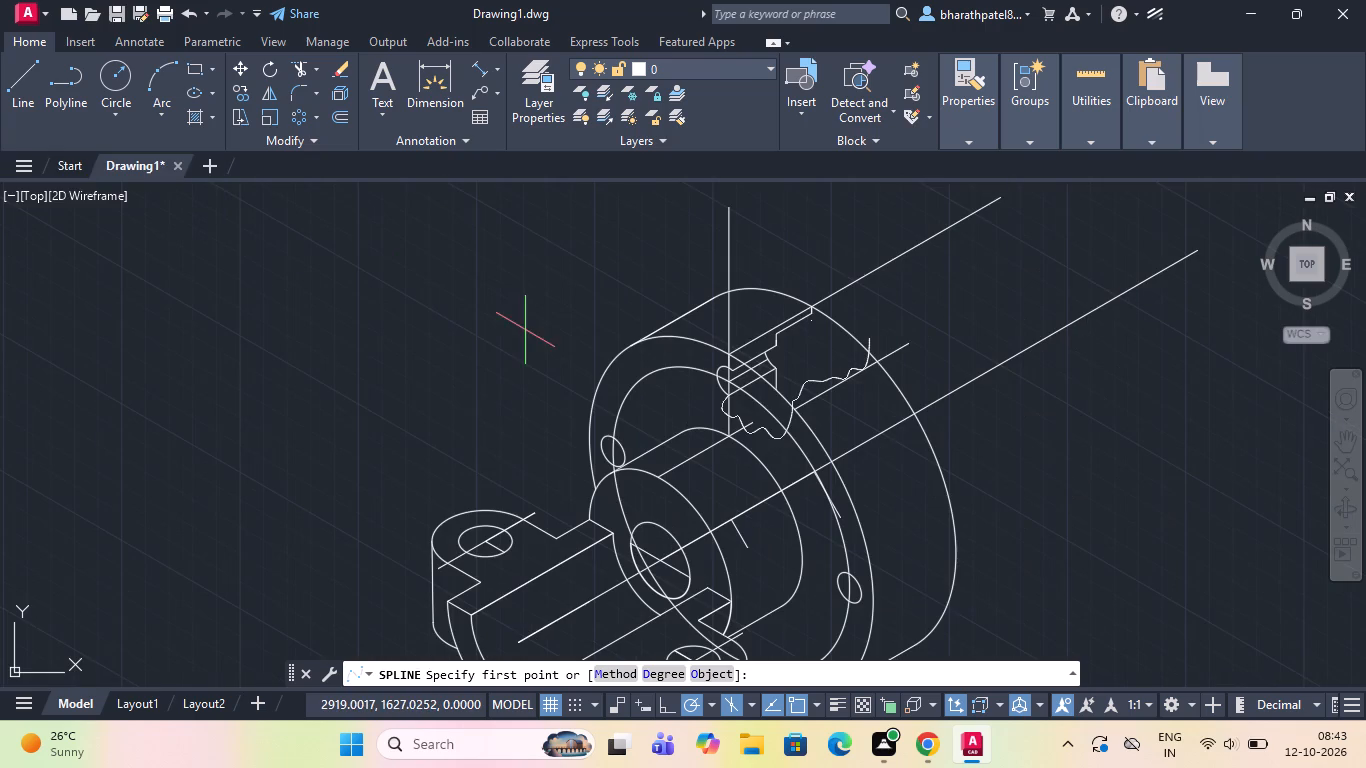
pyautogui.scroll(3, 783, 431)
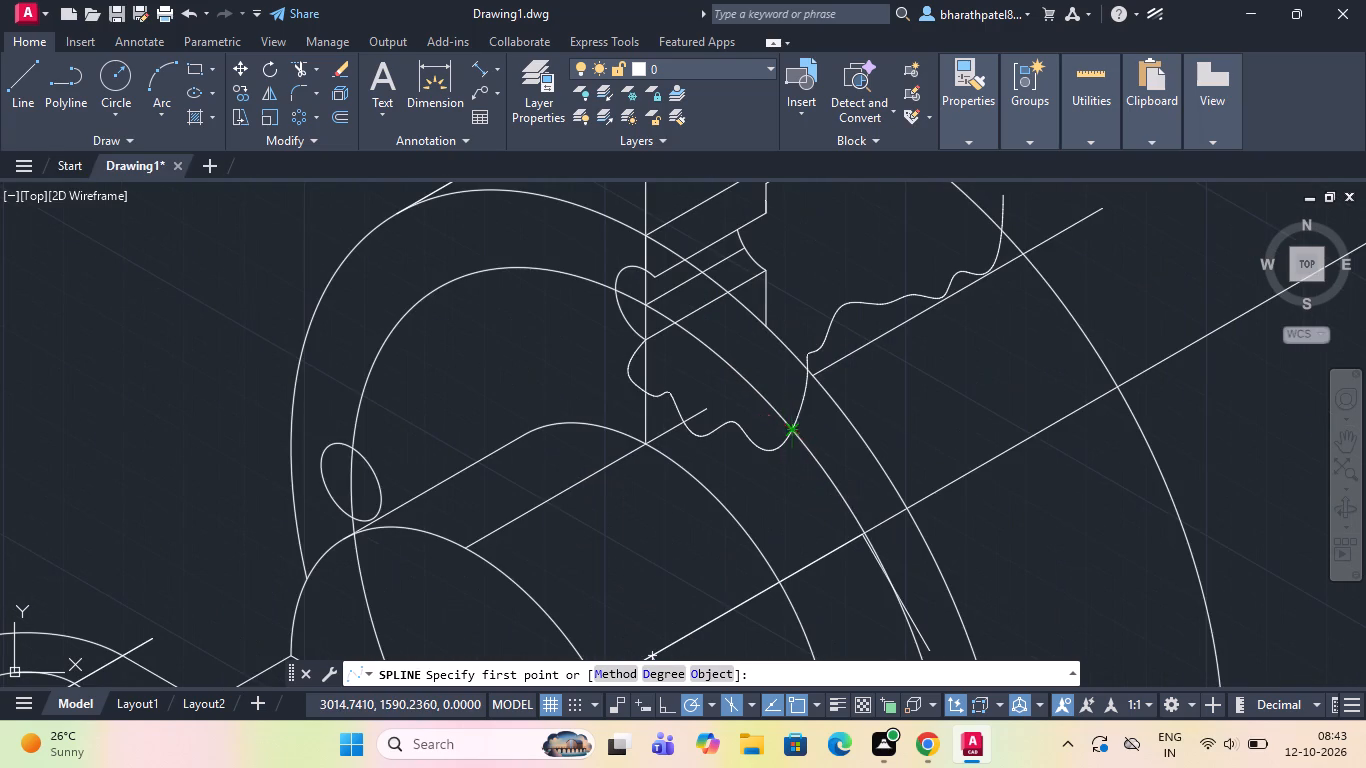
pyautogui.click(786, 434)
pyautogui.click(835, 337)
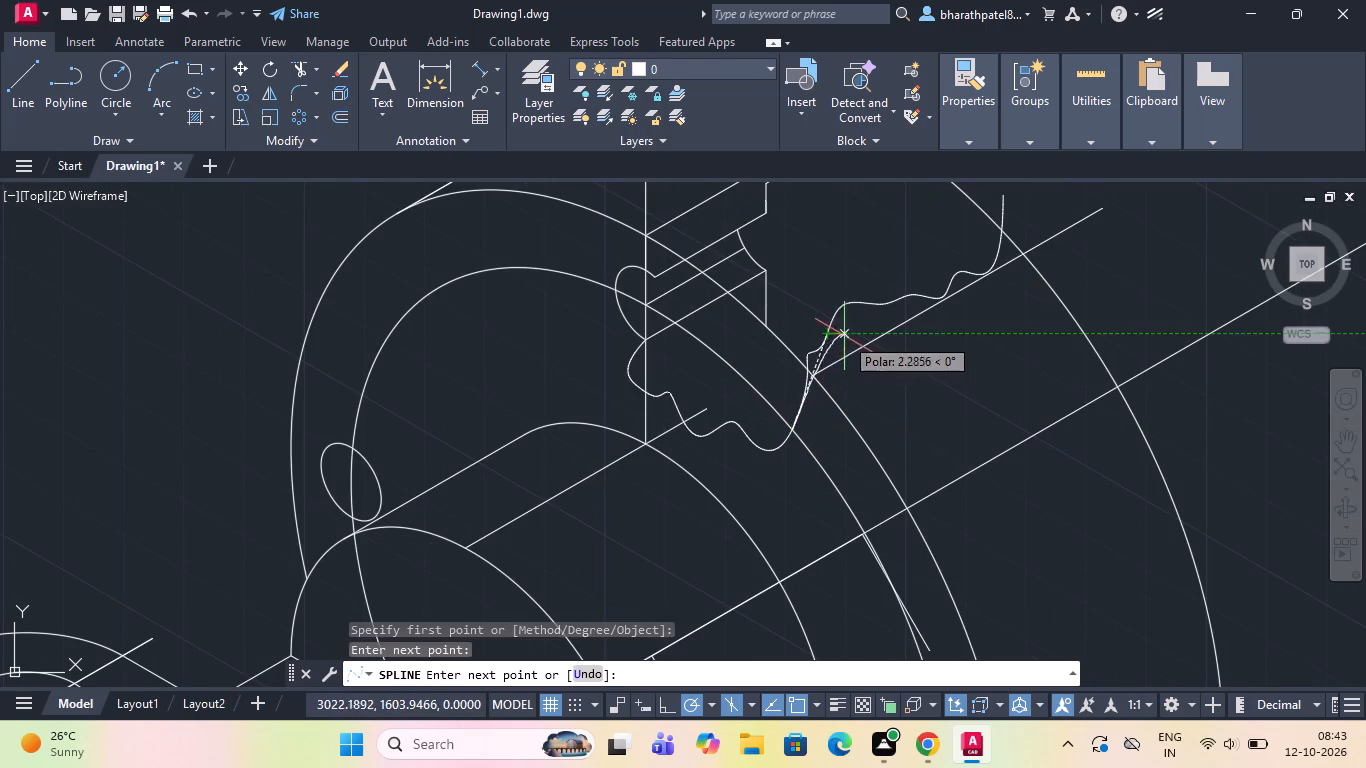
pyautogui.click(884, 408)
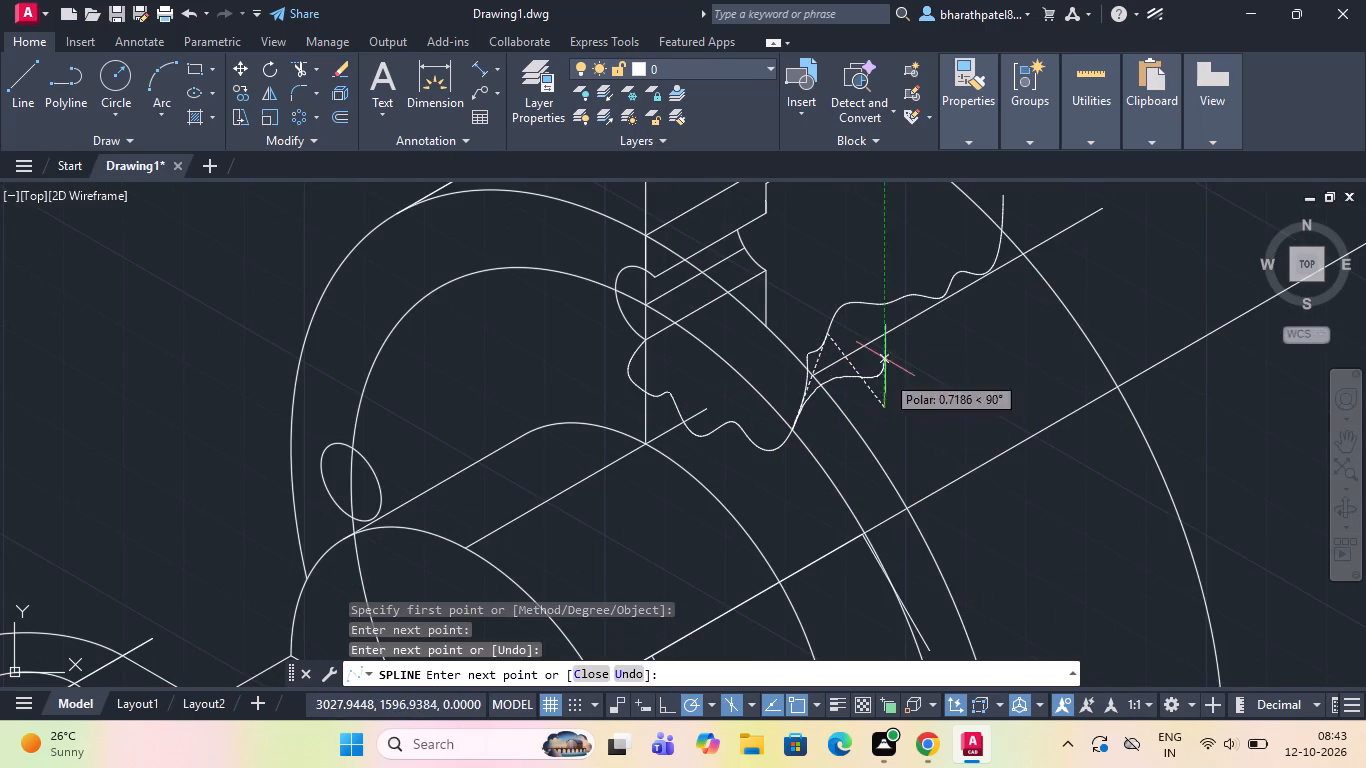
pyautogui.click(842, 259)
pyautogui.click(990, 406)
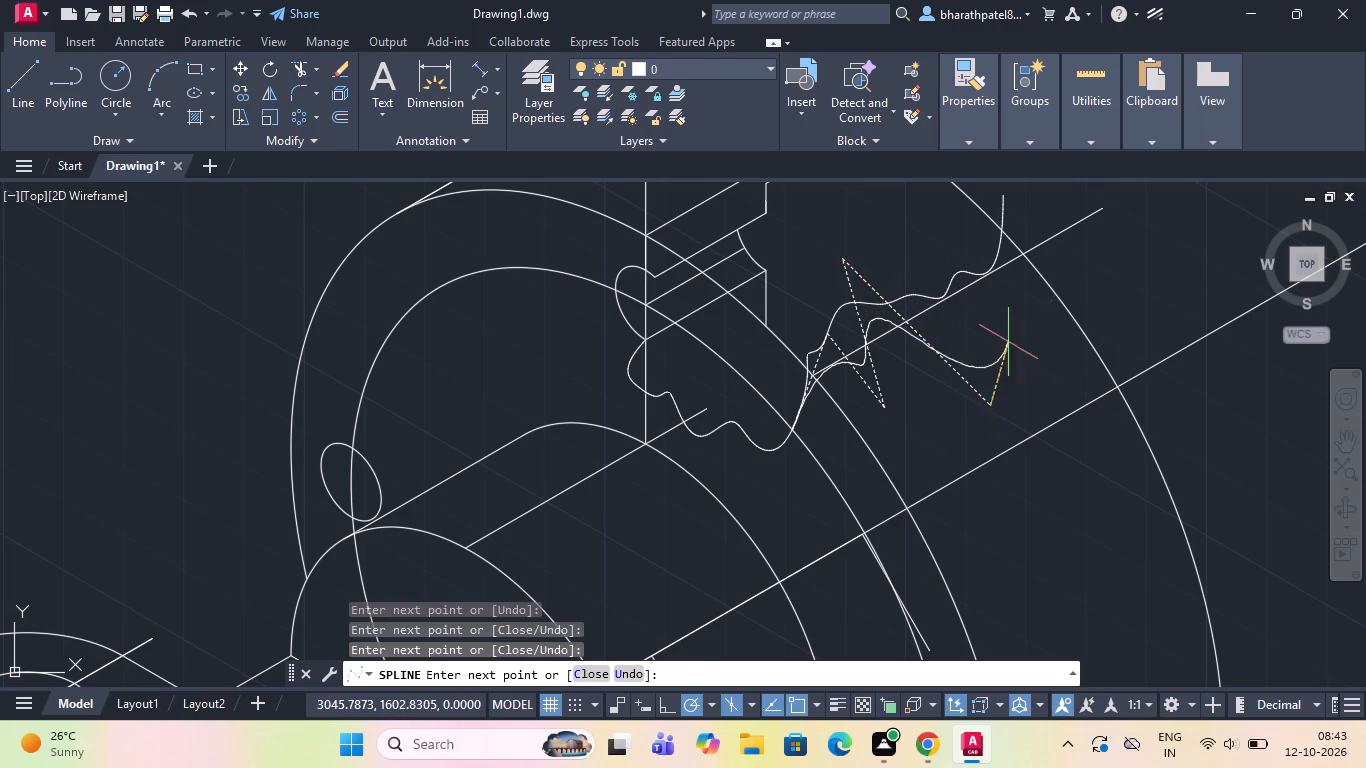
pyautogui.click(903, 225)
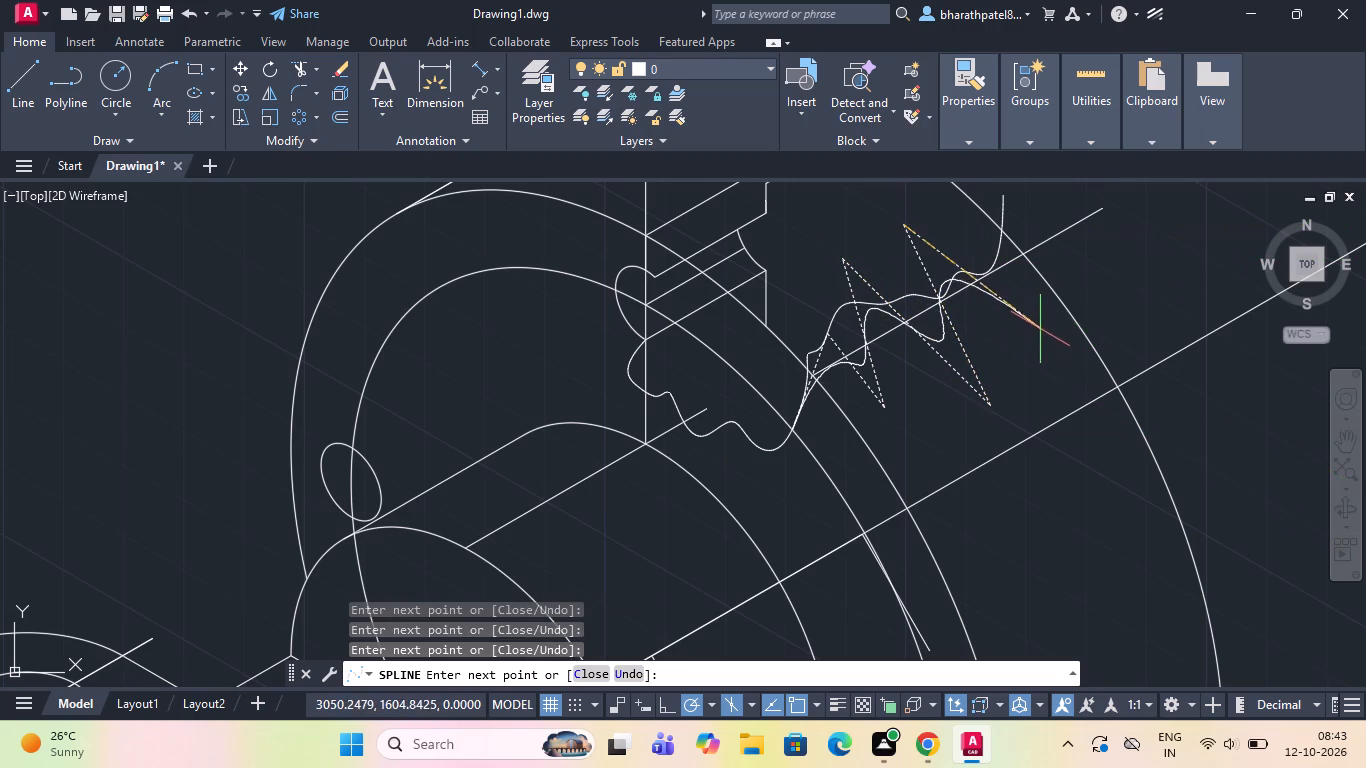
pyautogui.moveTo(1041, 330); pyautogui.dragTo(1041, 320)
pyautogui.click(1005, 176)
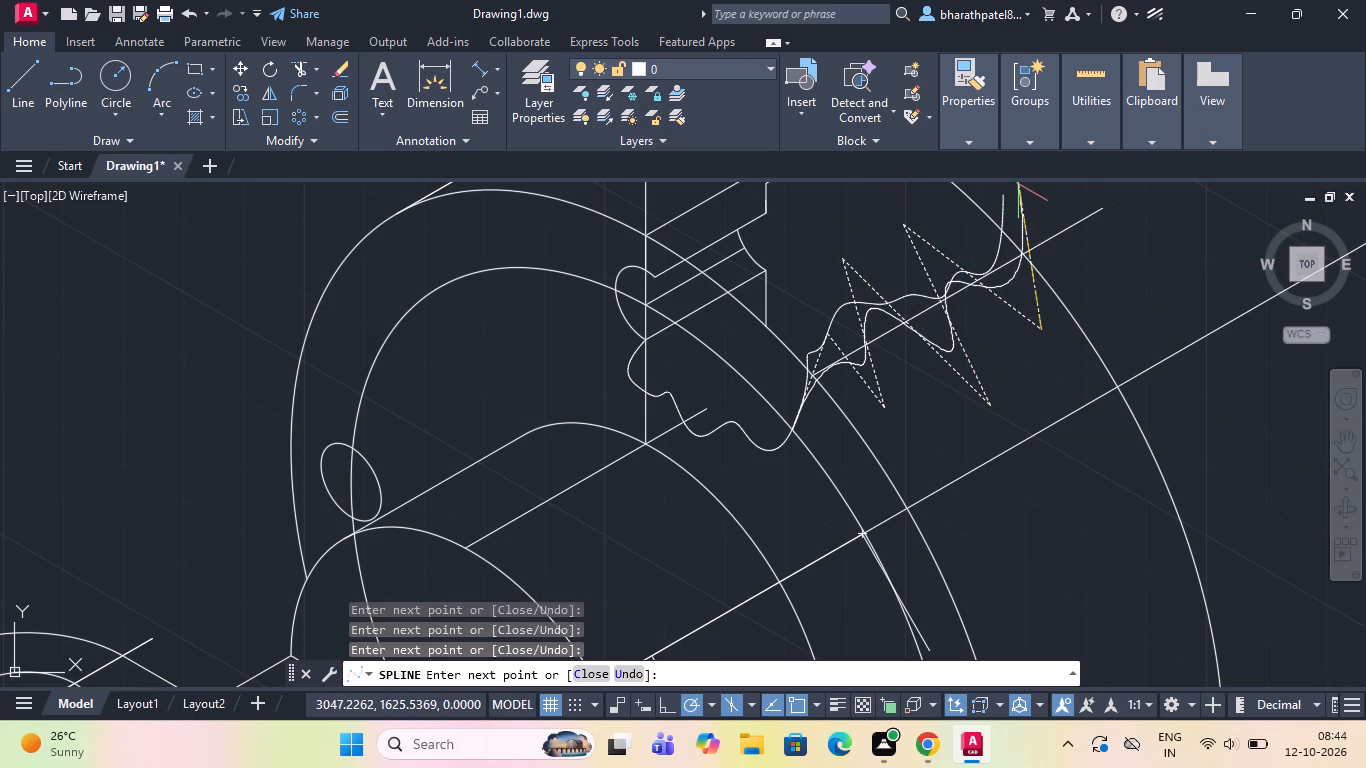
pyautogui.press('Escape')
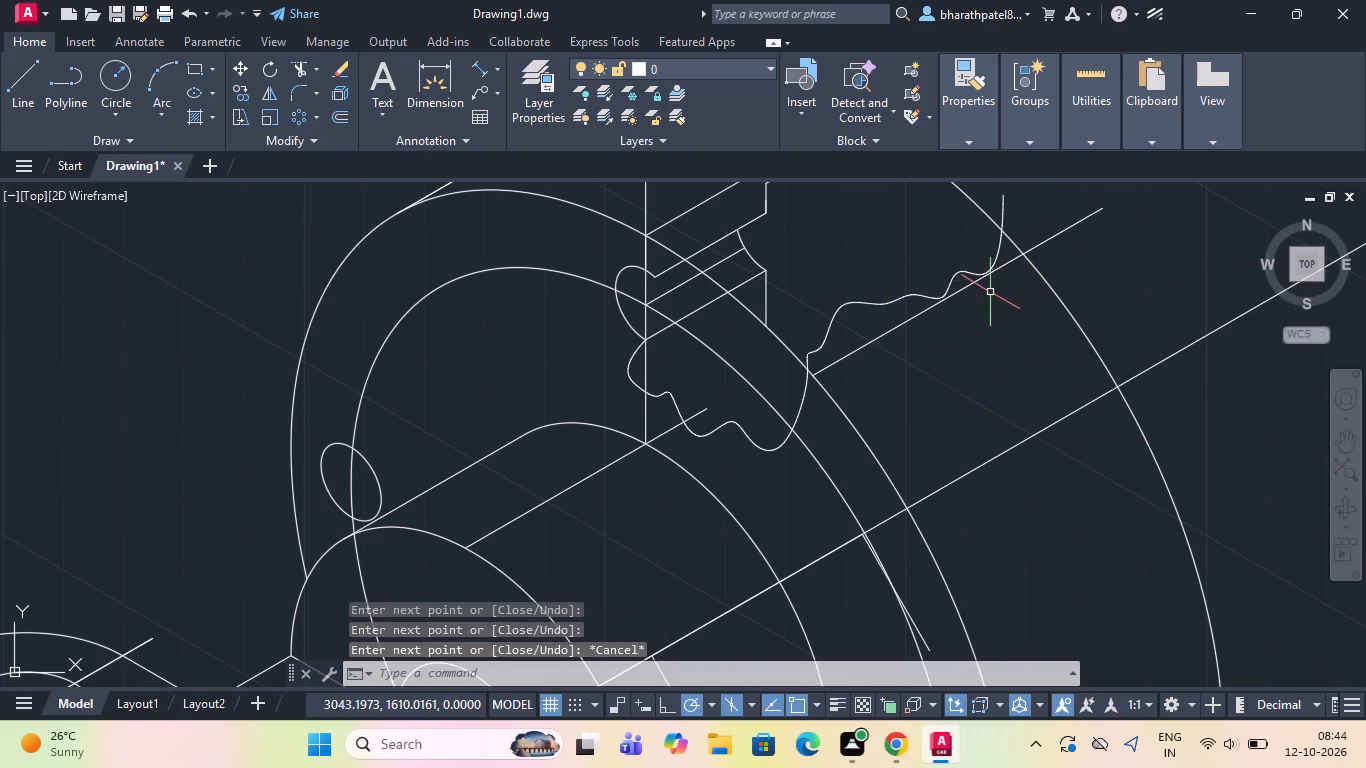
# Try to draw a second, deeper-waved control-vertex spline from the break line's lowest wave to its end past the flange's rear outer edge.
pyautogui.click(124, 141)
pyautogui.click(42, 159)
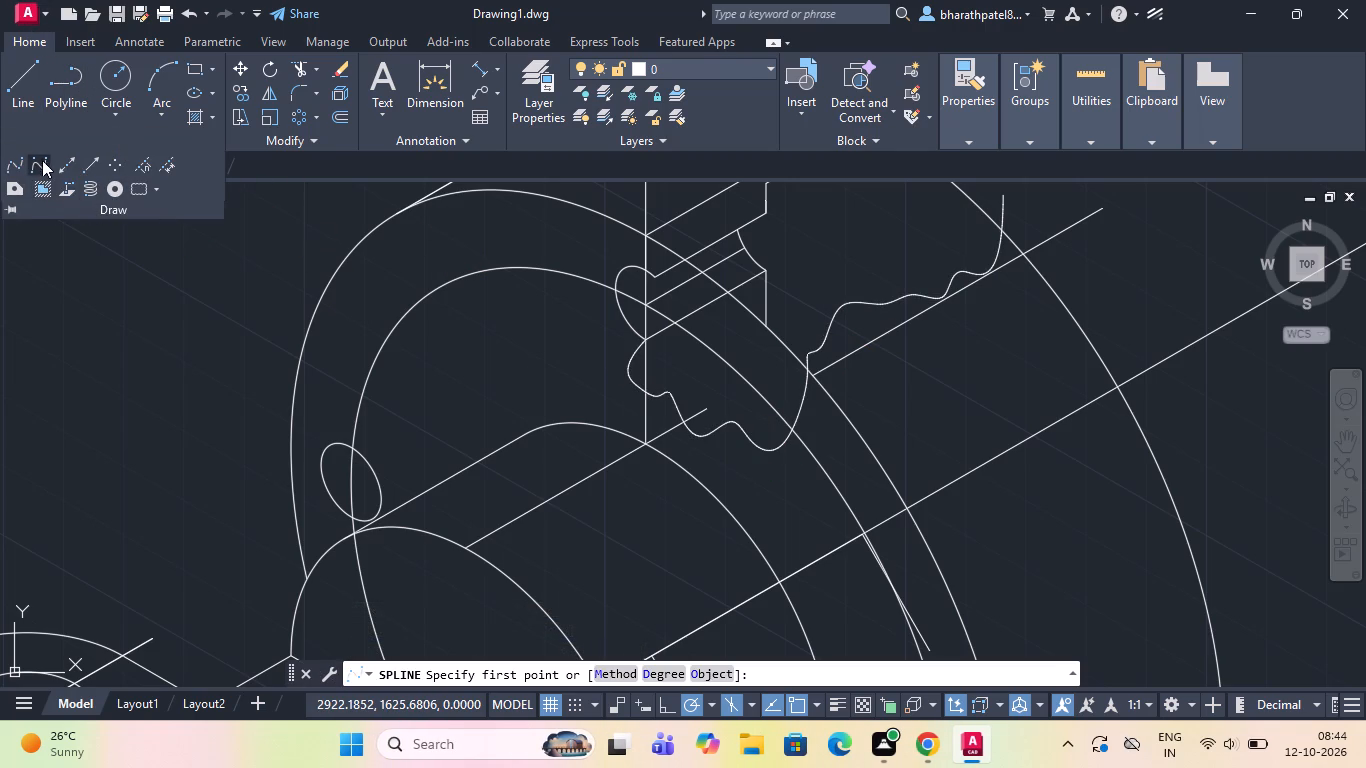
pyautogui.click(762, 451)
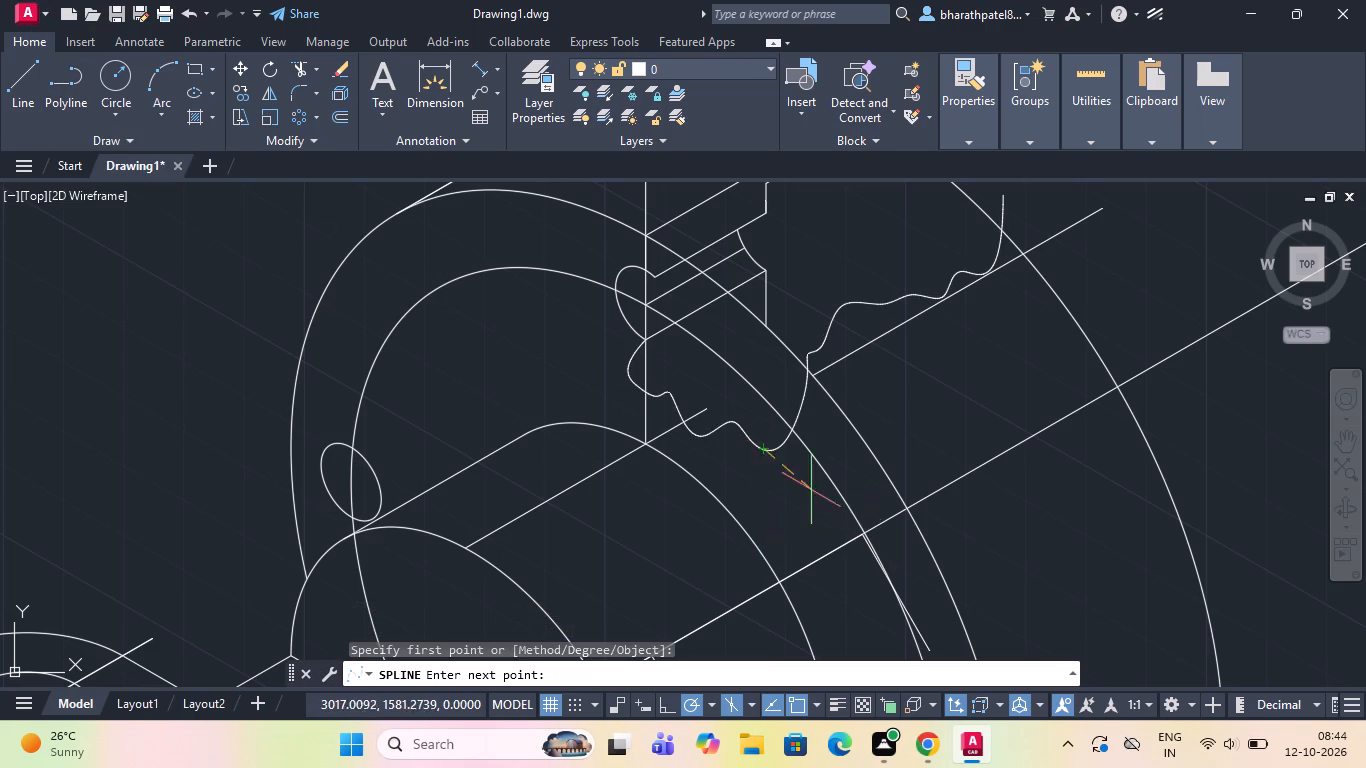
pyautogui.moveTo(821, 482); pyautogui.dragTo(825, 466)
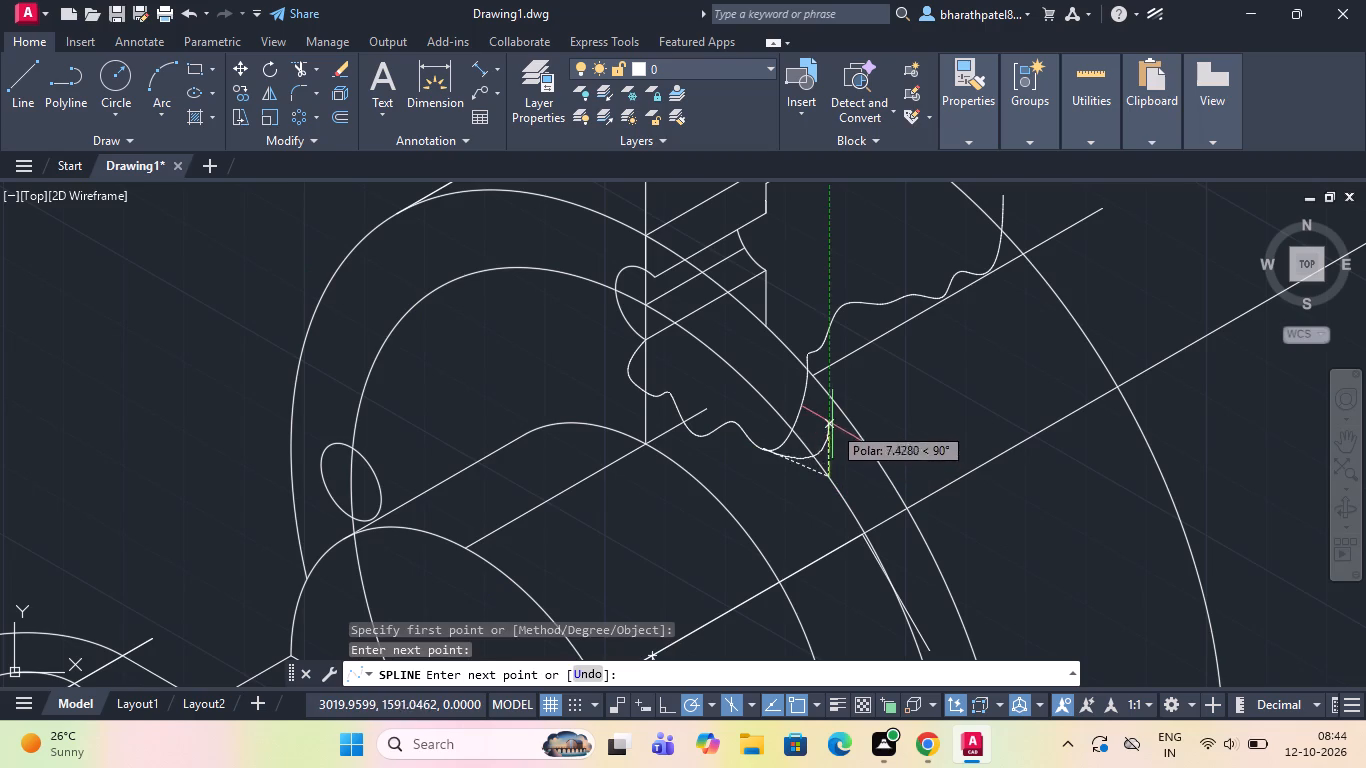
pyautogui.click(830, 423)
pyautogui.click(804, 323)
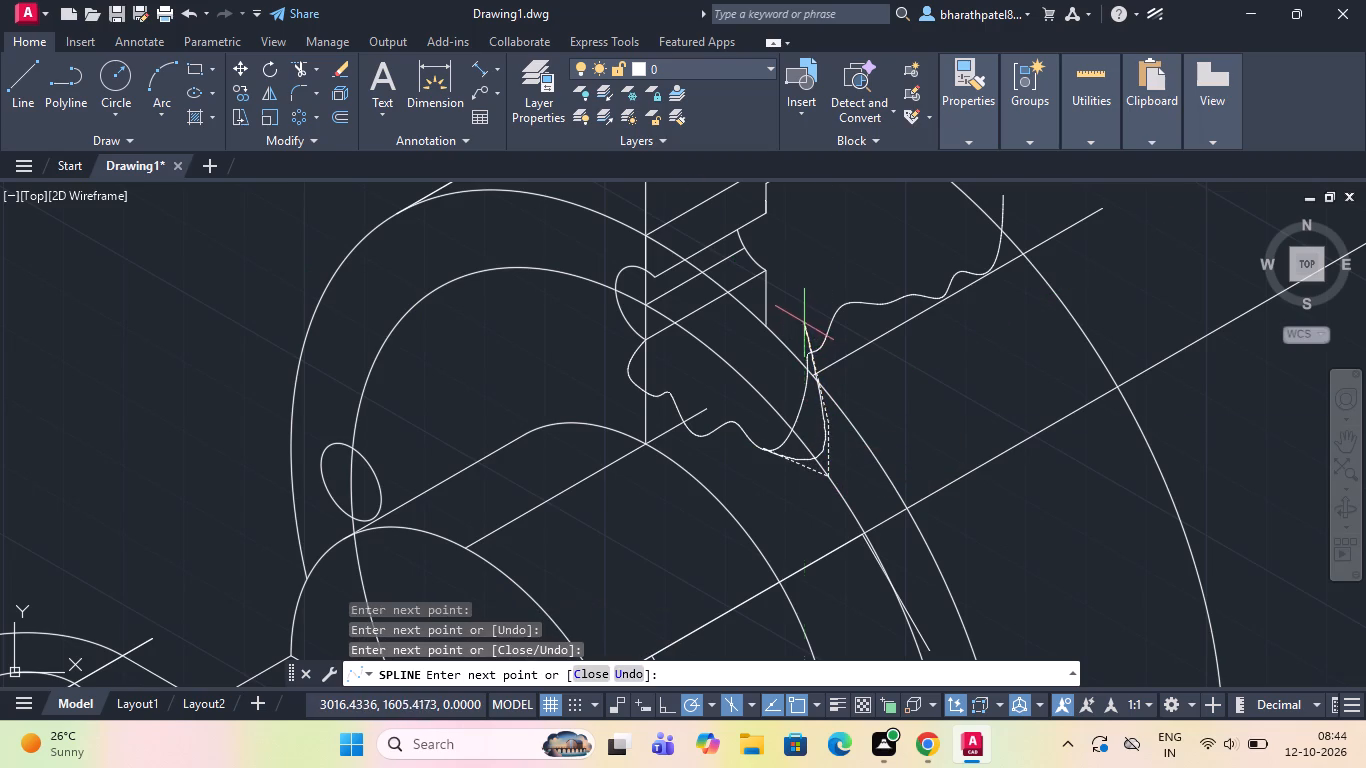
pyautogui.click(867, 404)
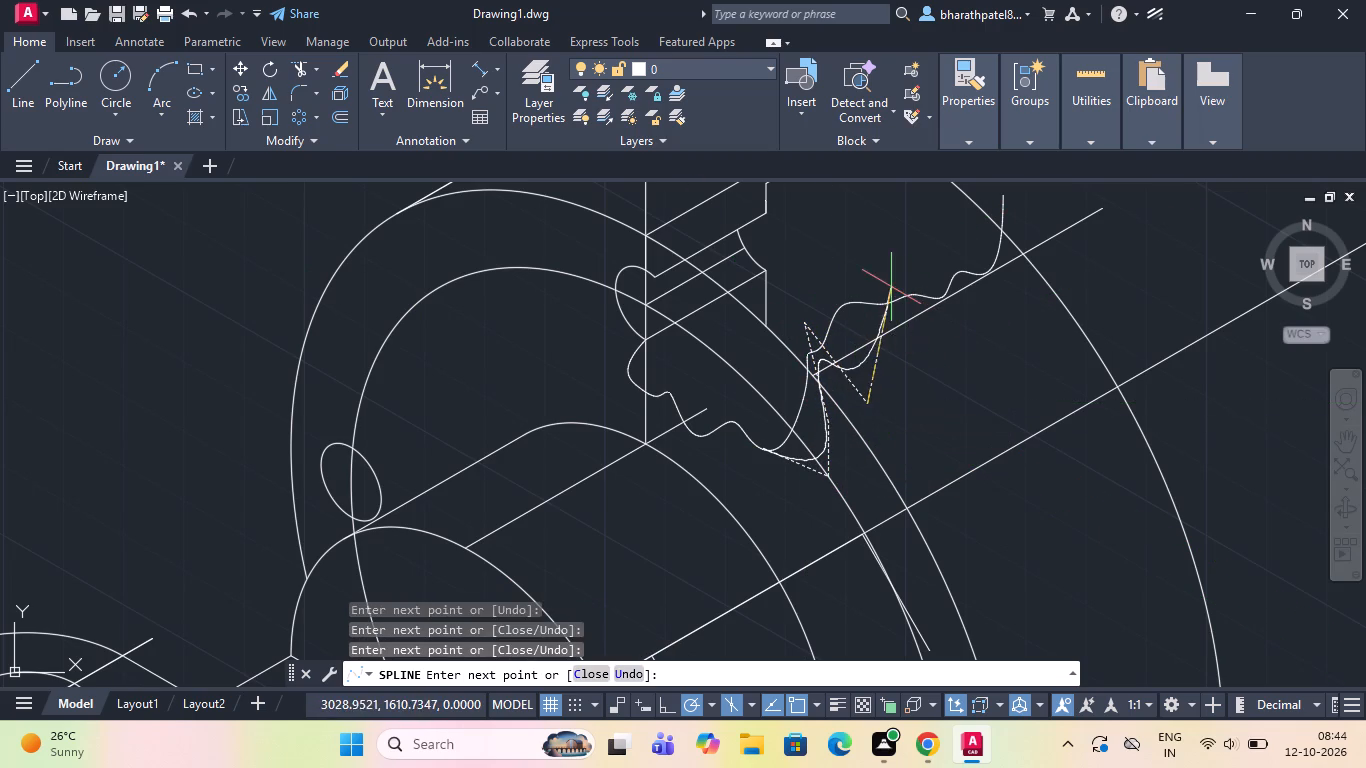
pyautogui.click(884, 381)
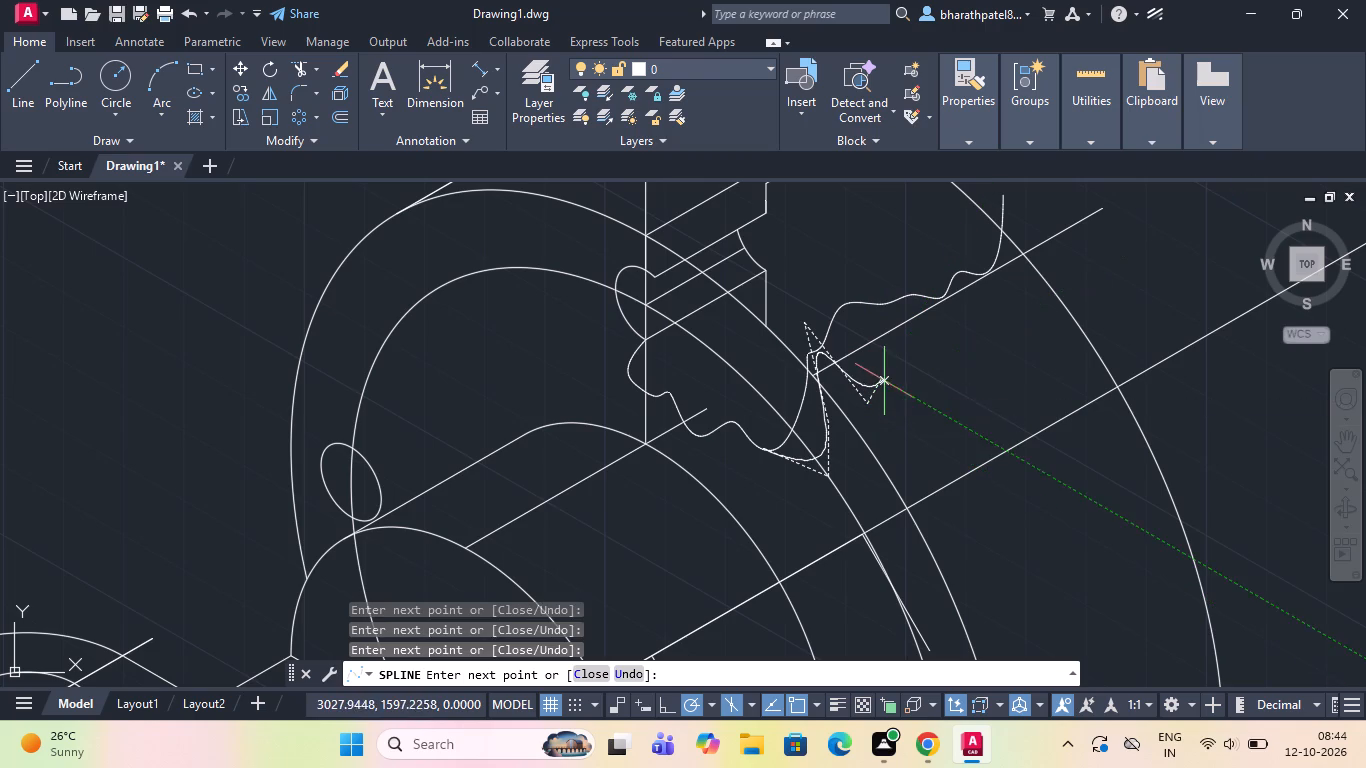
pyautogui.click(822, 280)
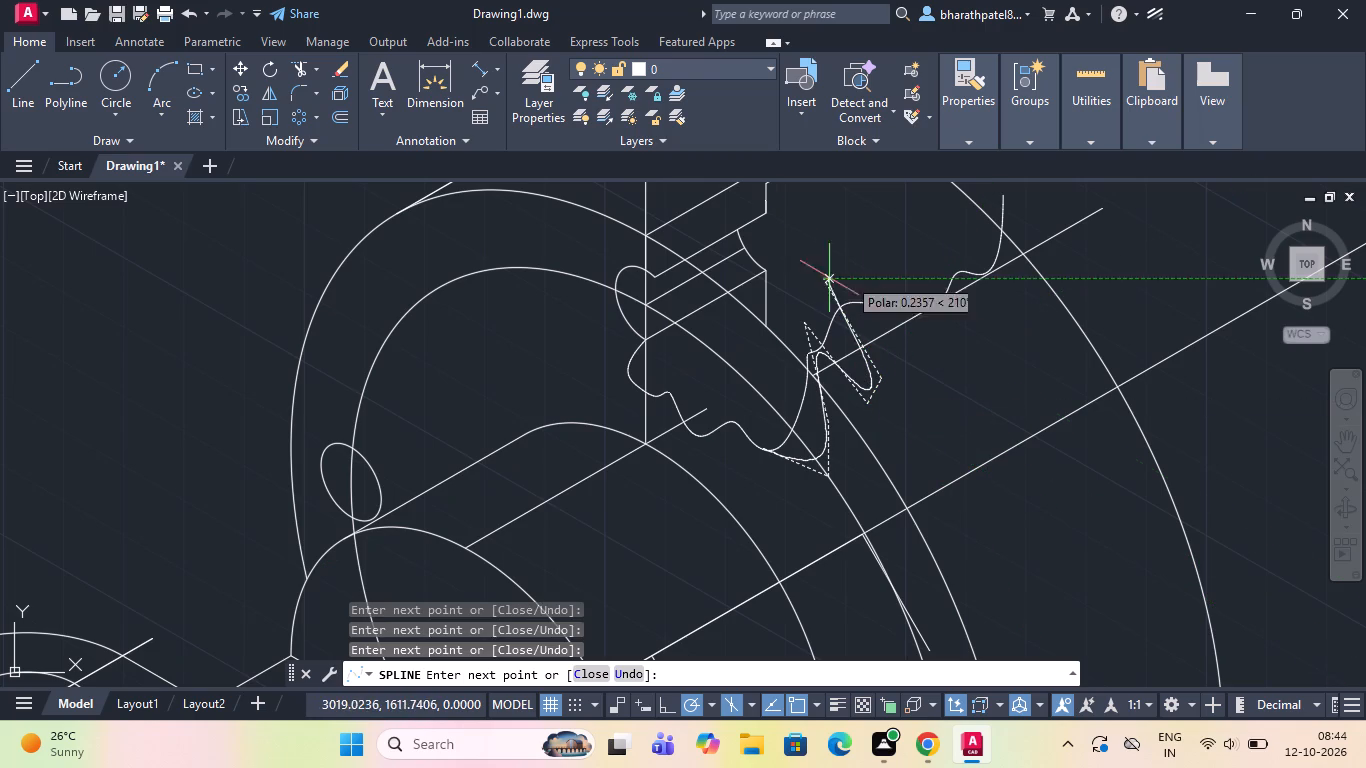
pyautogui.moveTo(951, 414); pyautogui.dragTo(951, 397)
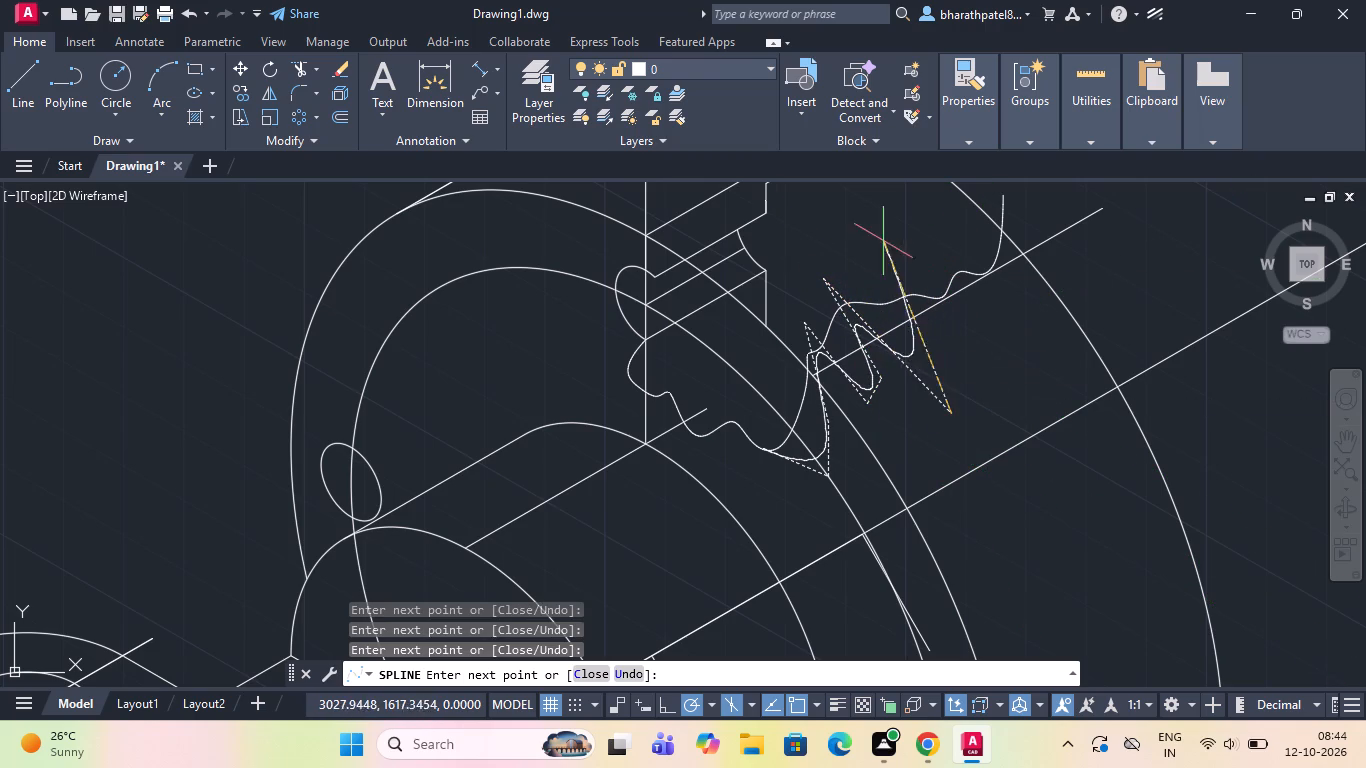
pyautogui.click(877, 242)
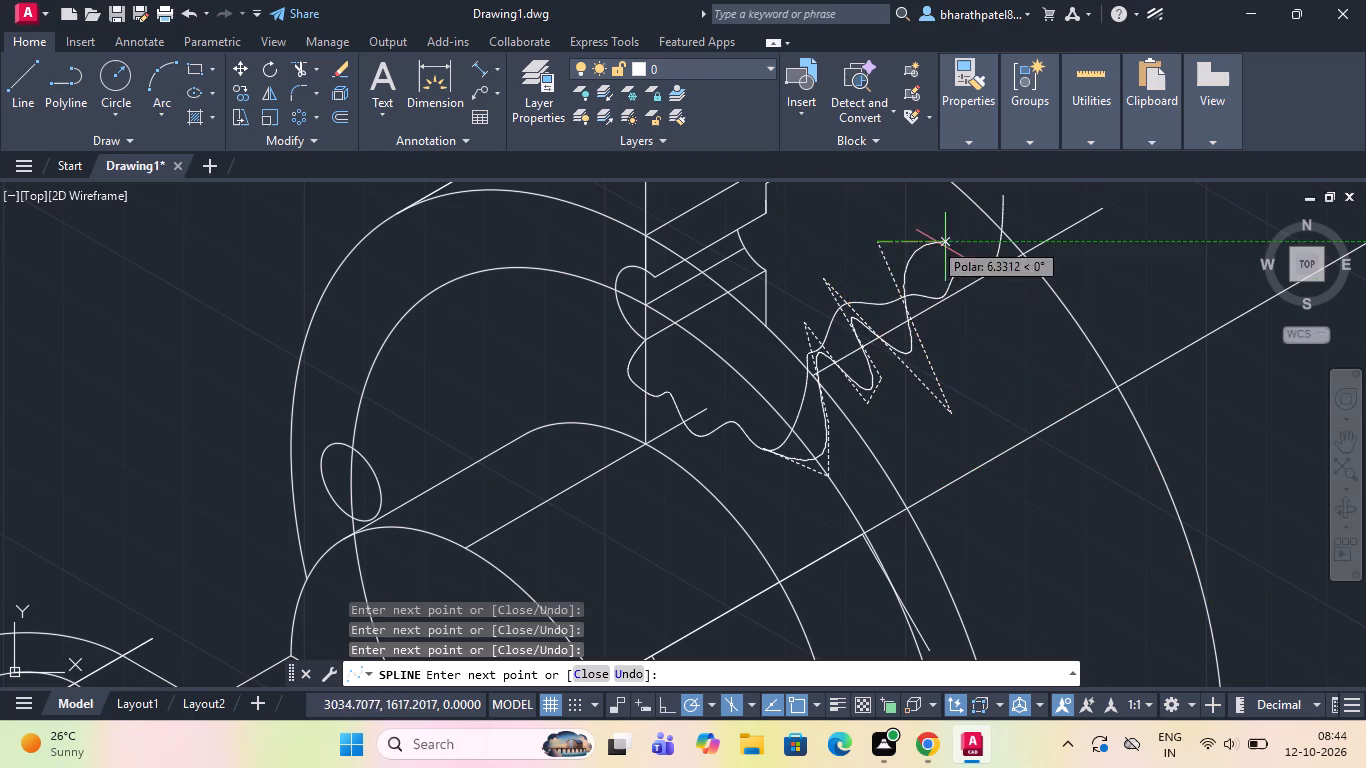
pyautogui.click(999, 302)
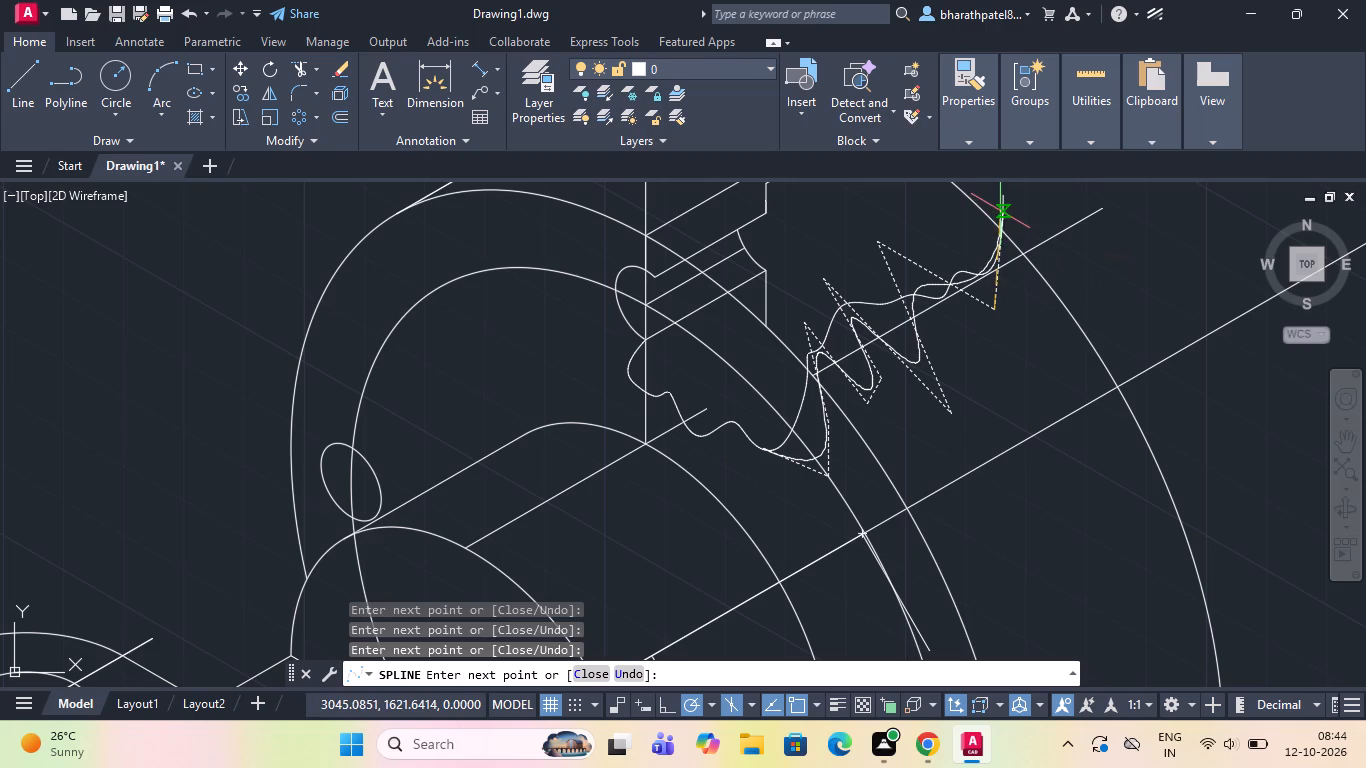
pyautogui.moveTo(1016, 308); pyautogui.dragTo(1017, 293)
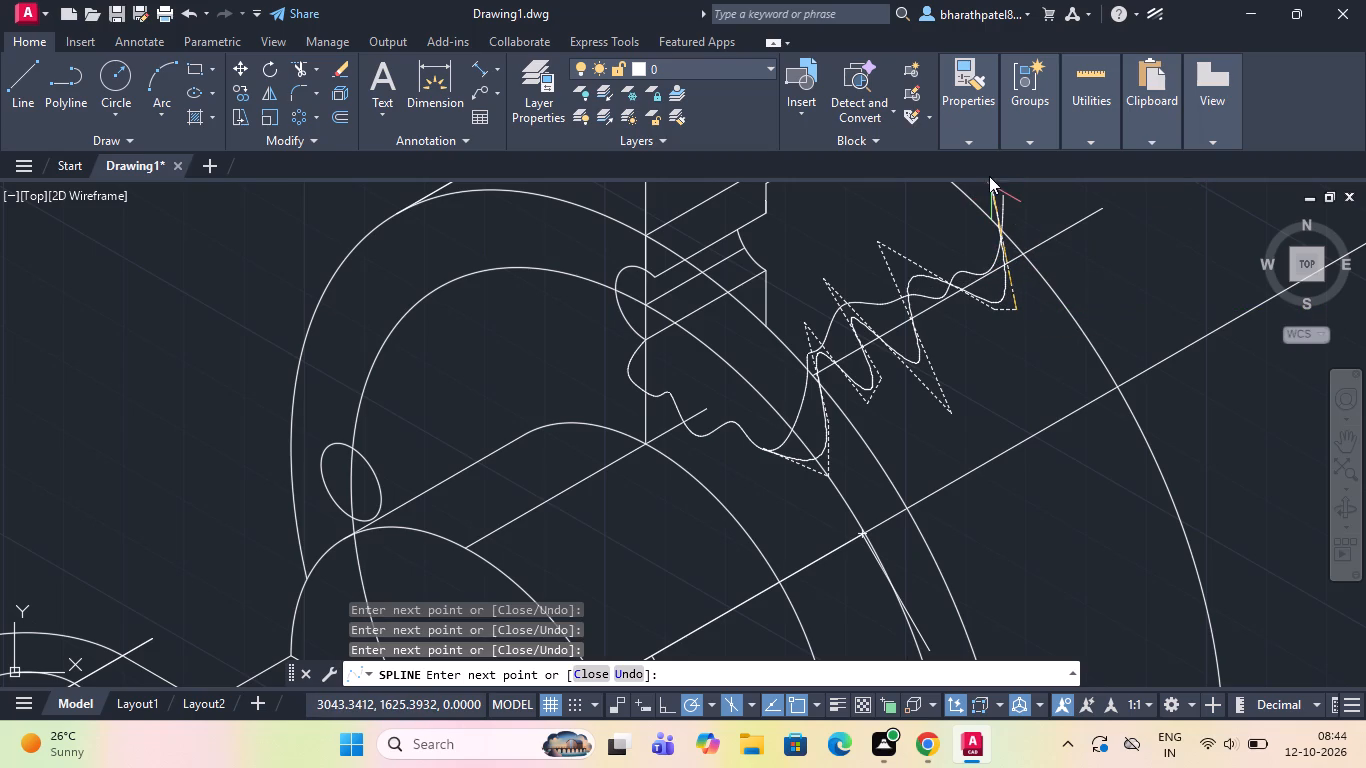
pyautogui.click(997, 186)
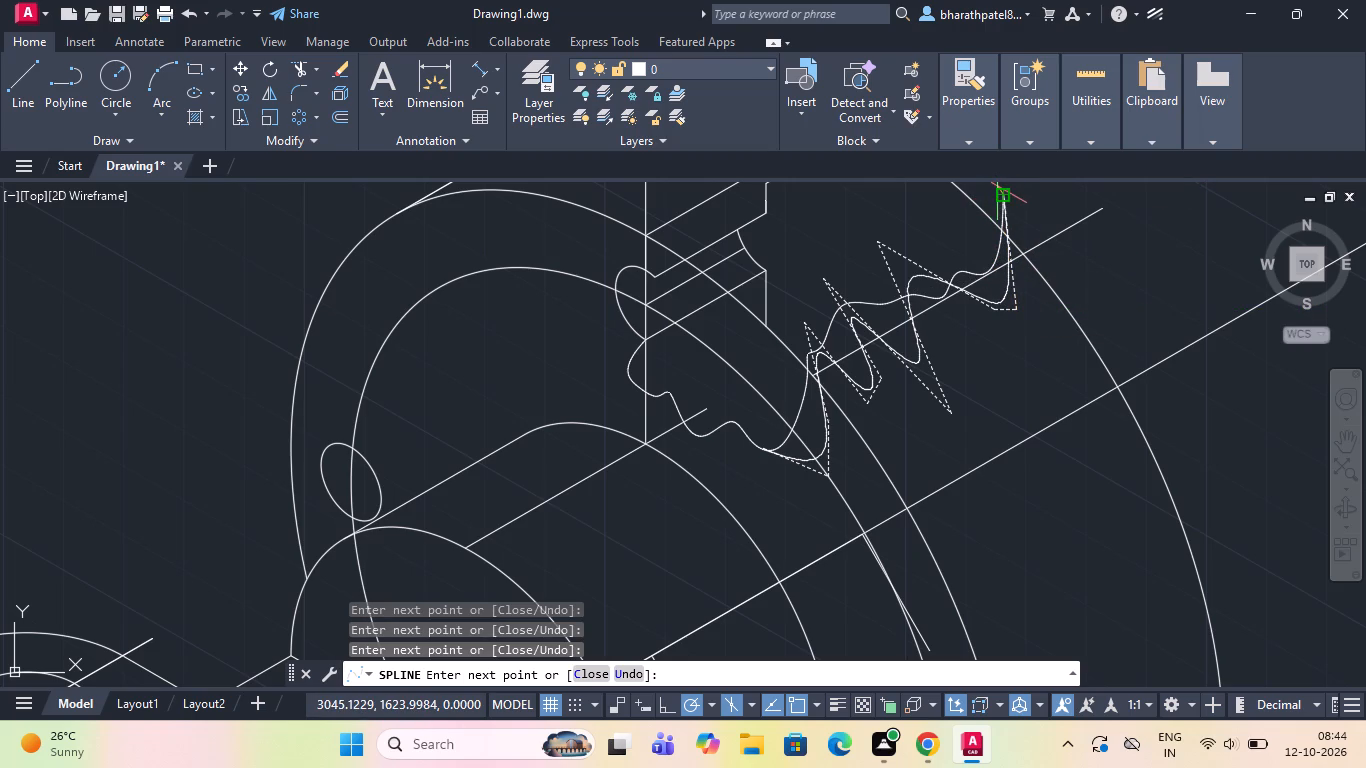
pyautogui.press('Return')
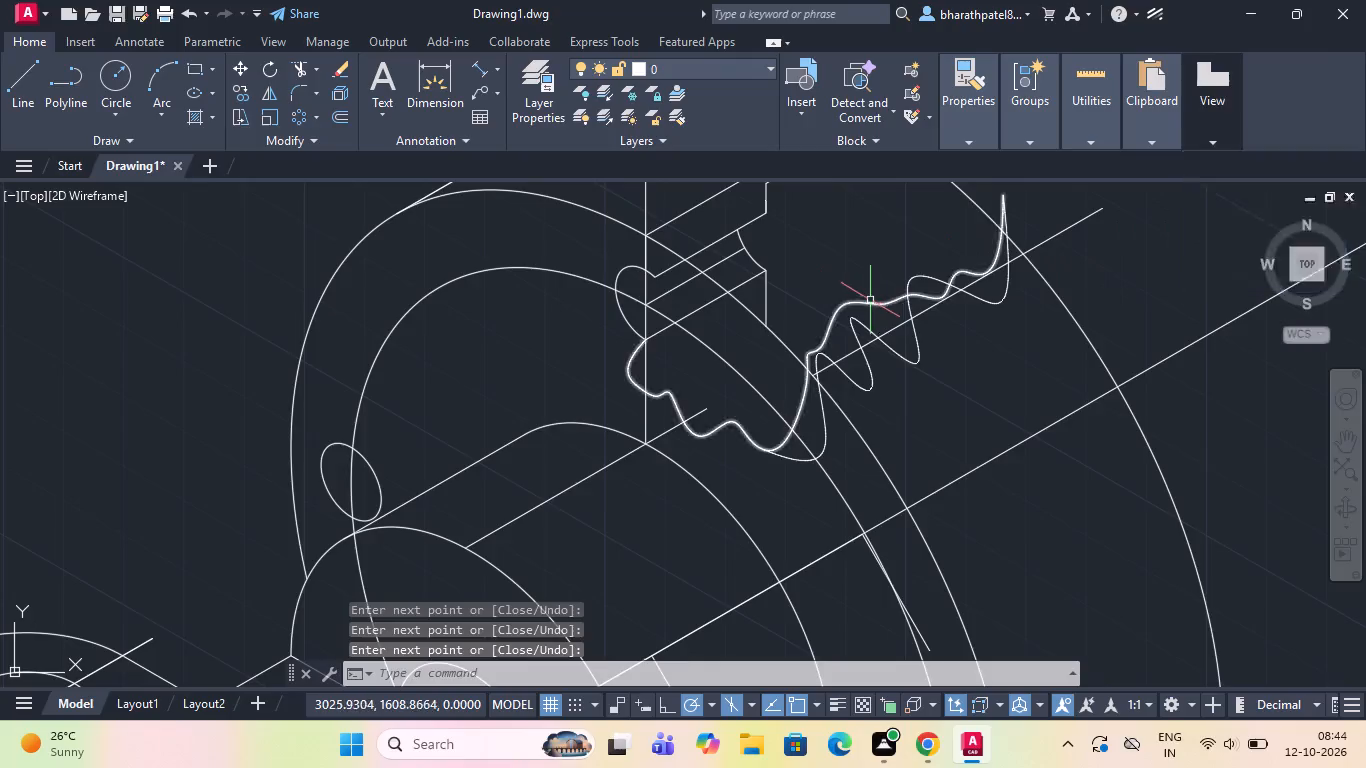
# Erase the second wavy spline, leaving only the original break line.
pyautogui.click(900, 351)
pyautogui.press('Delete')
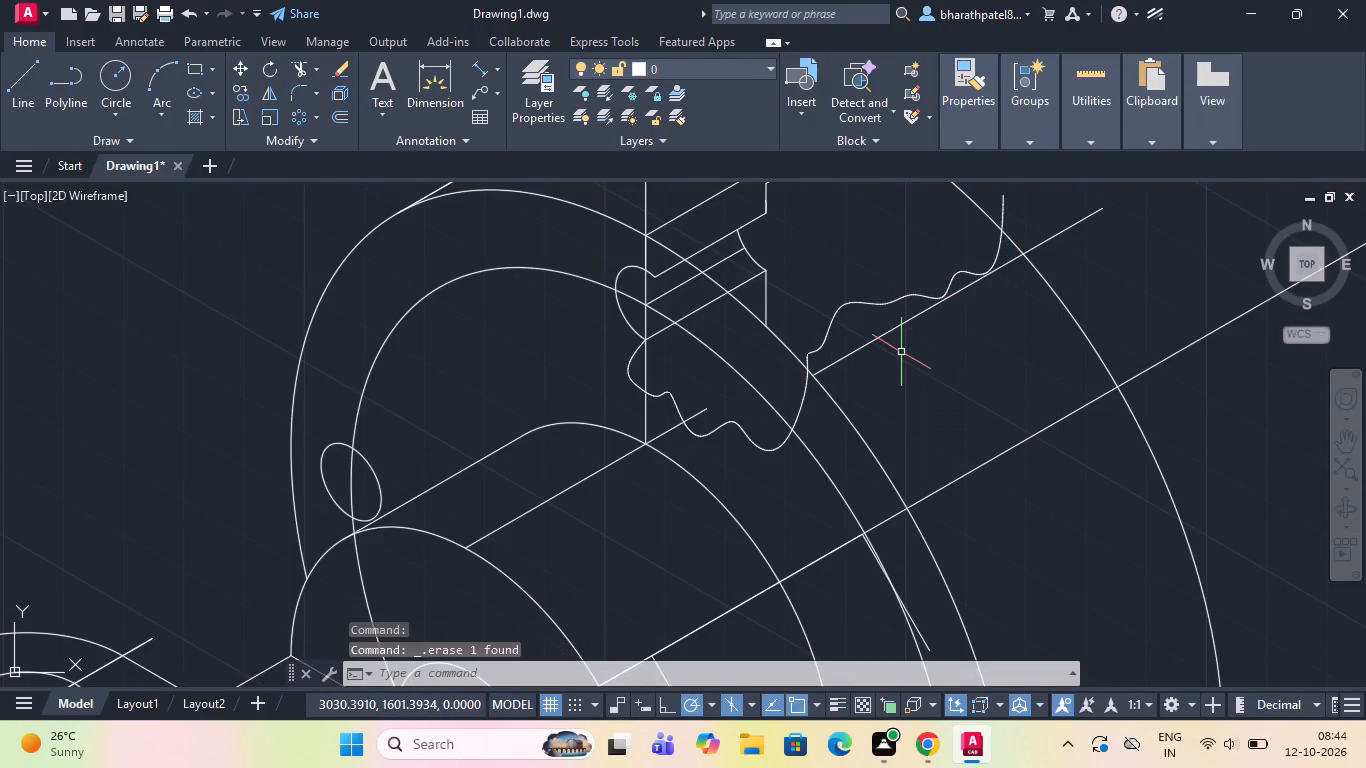
# Trim the flange's front outer arc between the bolt hole's upper and lower section lines, and remove the hole's middle line.
pyautogui.scroll(-2, 901, 356)
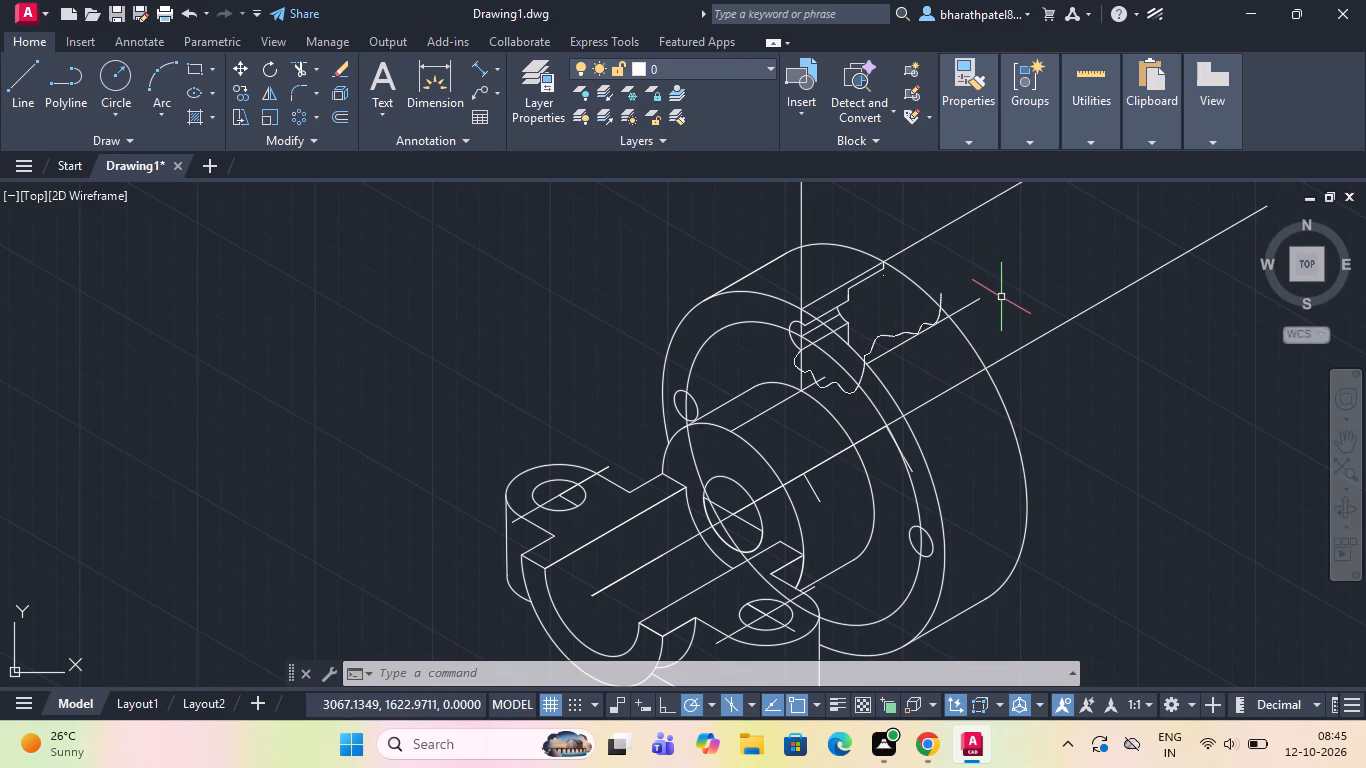
pyautogui.scroll(3, 889, 314)
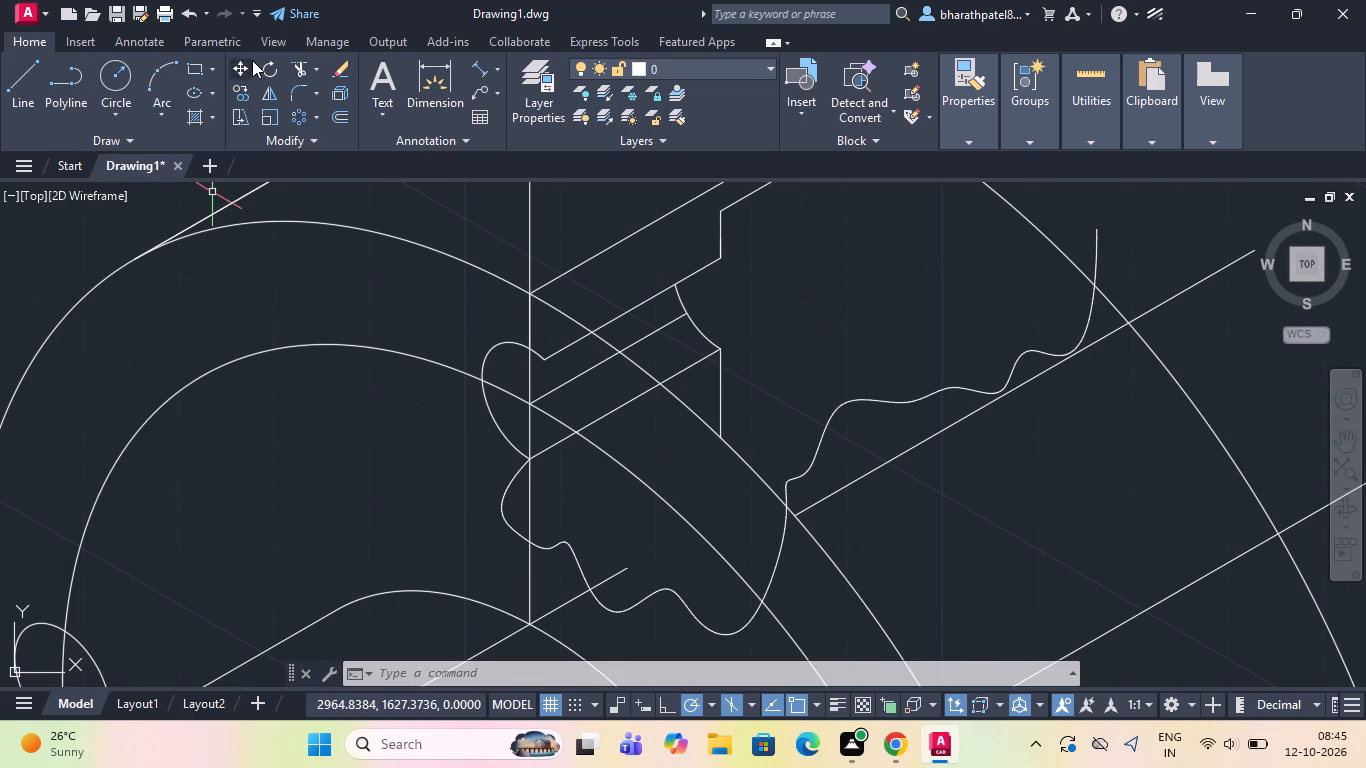
pyautogui.click(303, 66)
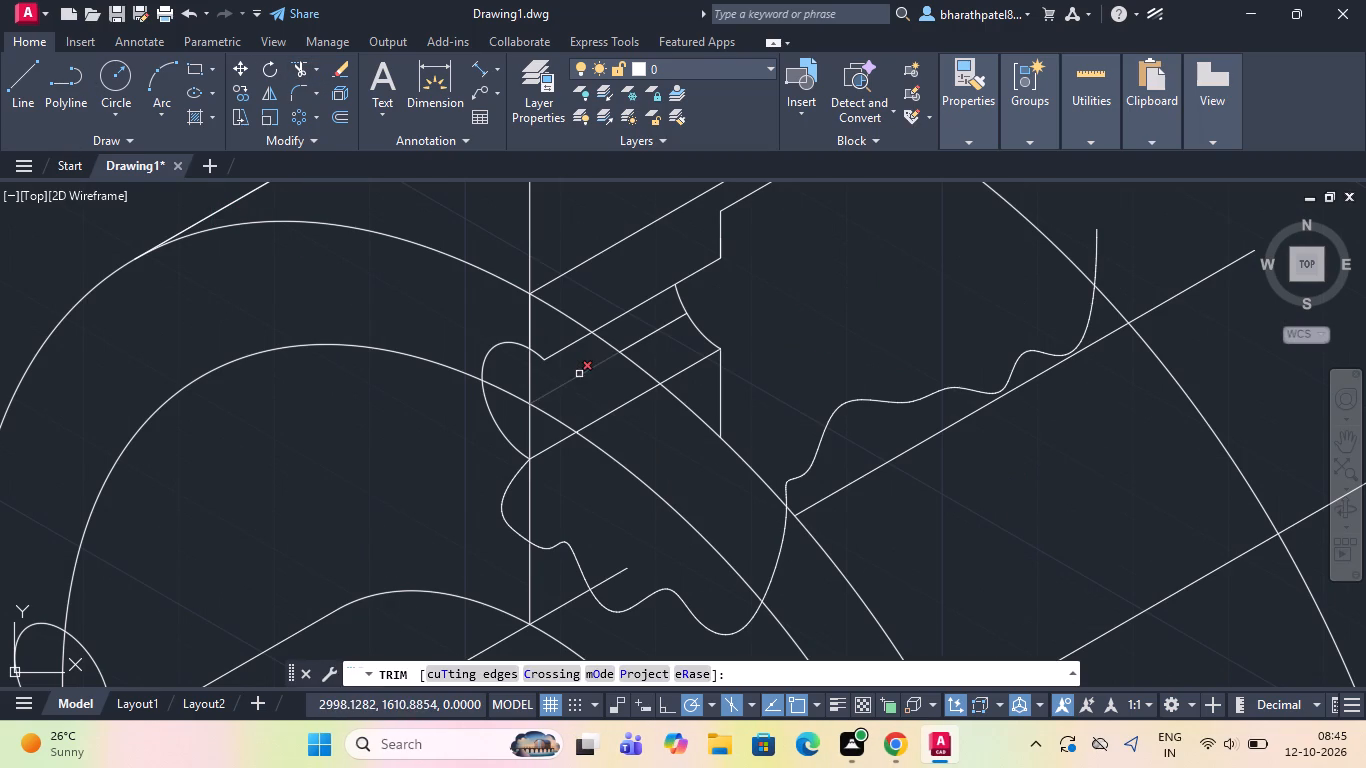
pyautogui.click(603, 340)
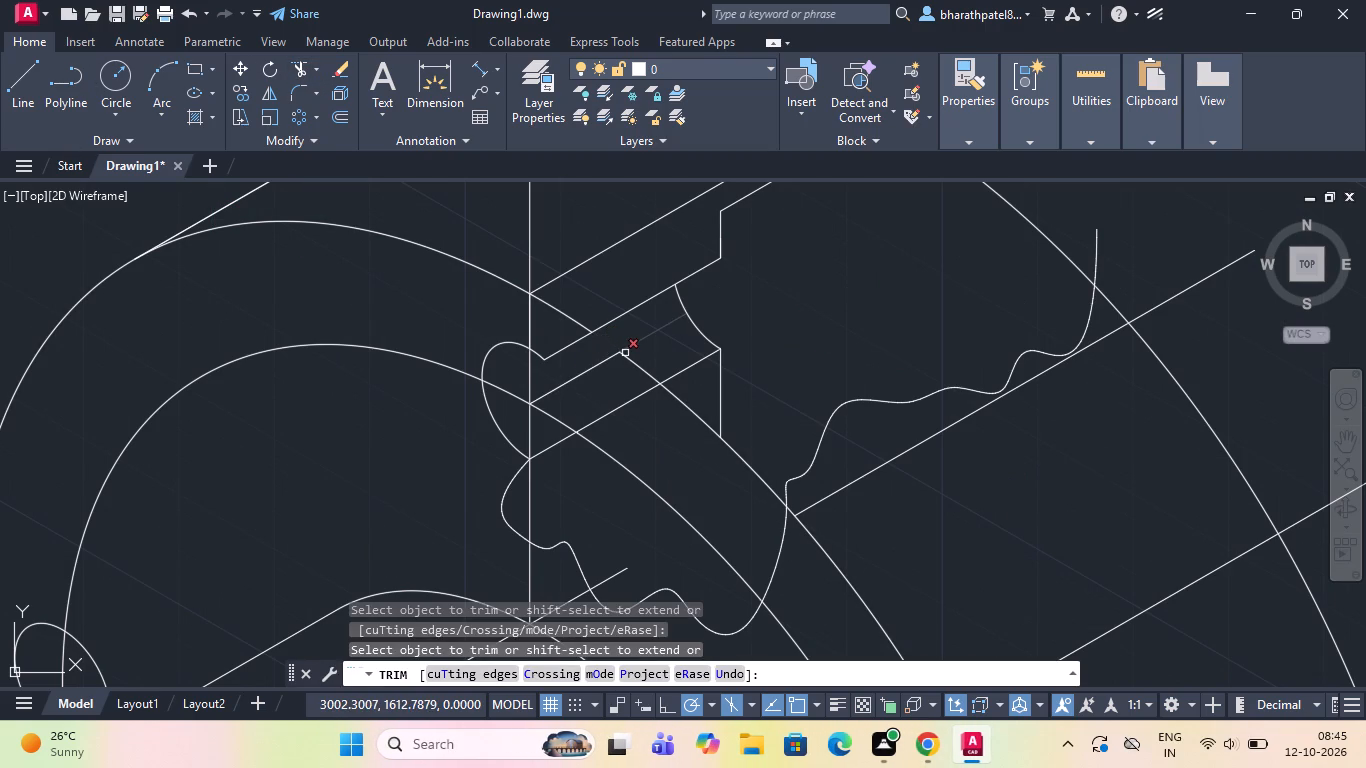
pyautogui.click(630, 364)
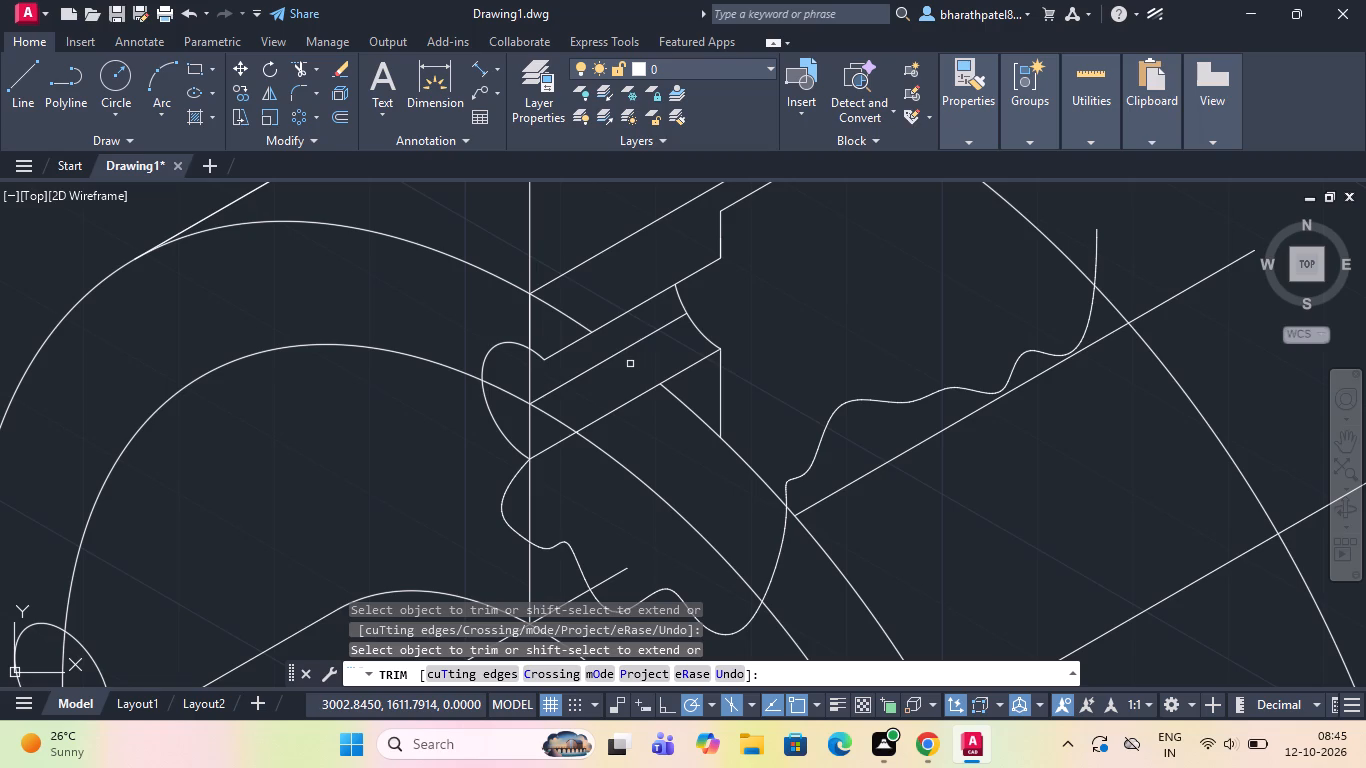
pyautogui.click(596, 364)
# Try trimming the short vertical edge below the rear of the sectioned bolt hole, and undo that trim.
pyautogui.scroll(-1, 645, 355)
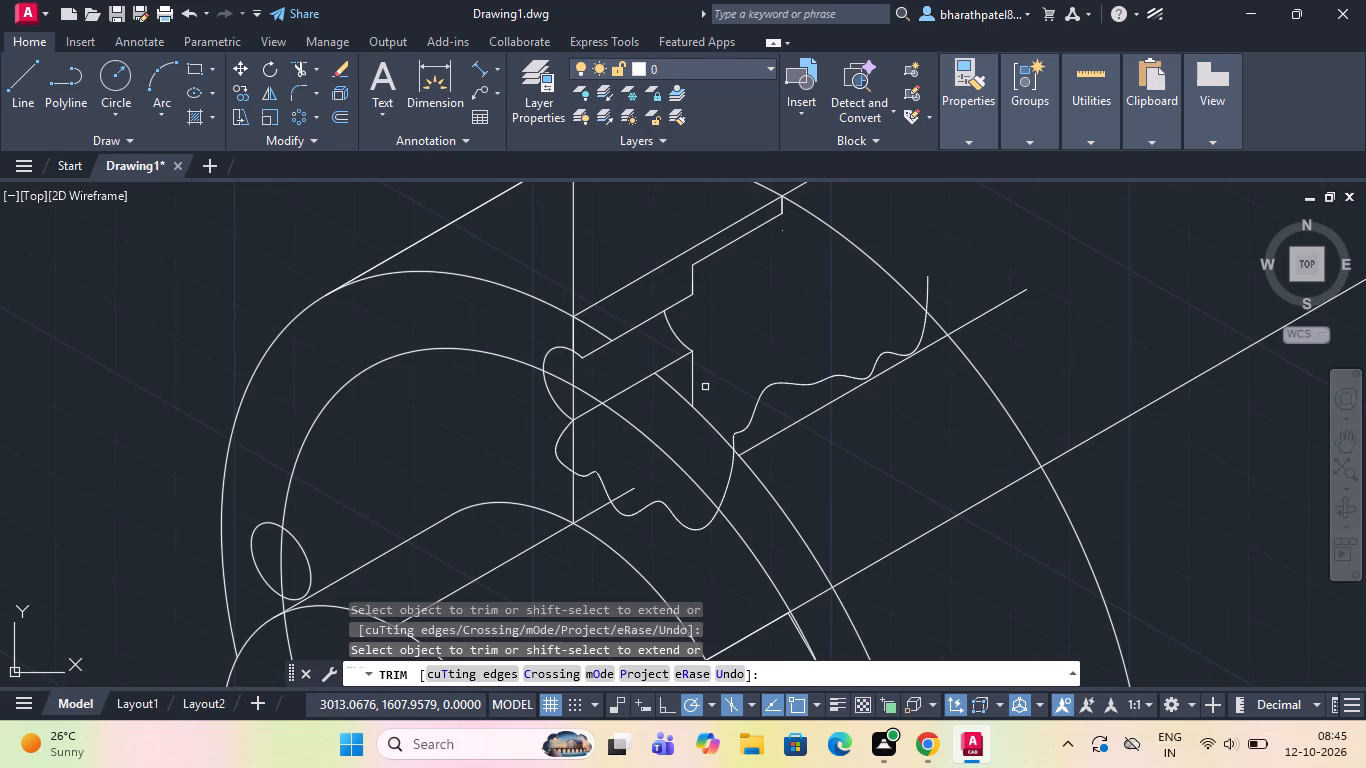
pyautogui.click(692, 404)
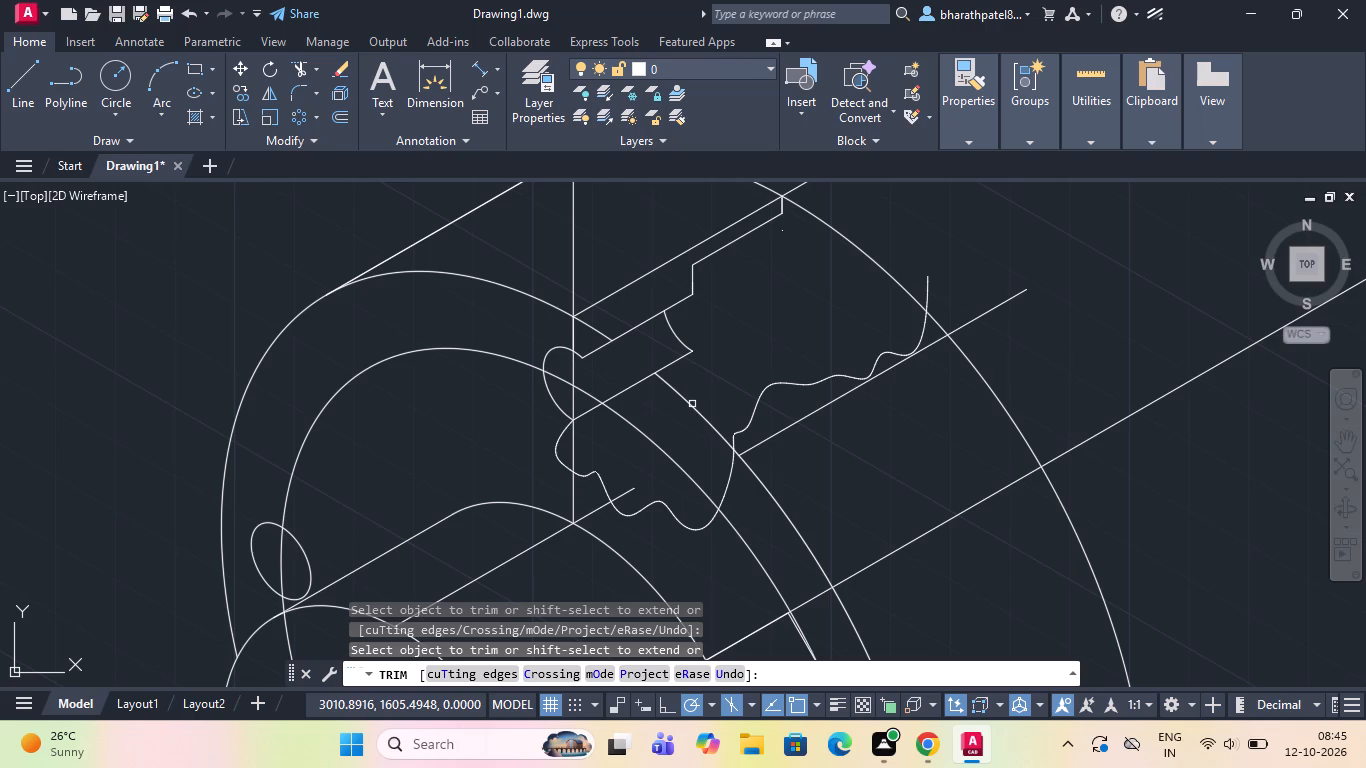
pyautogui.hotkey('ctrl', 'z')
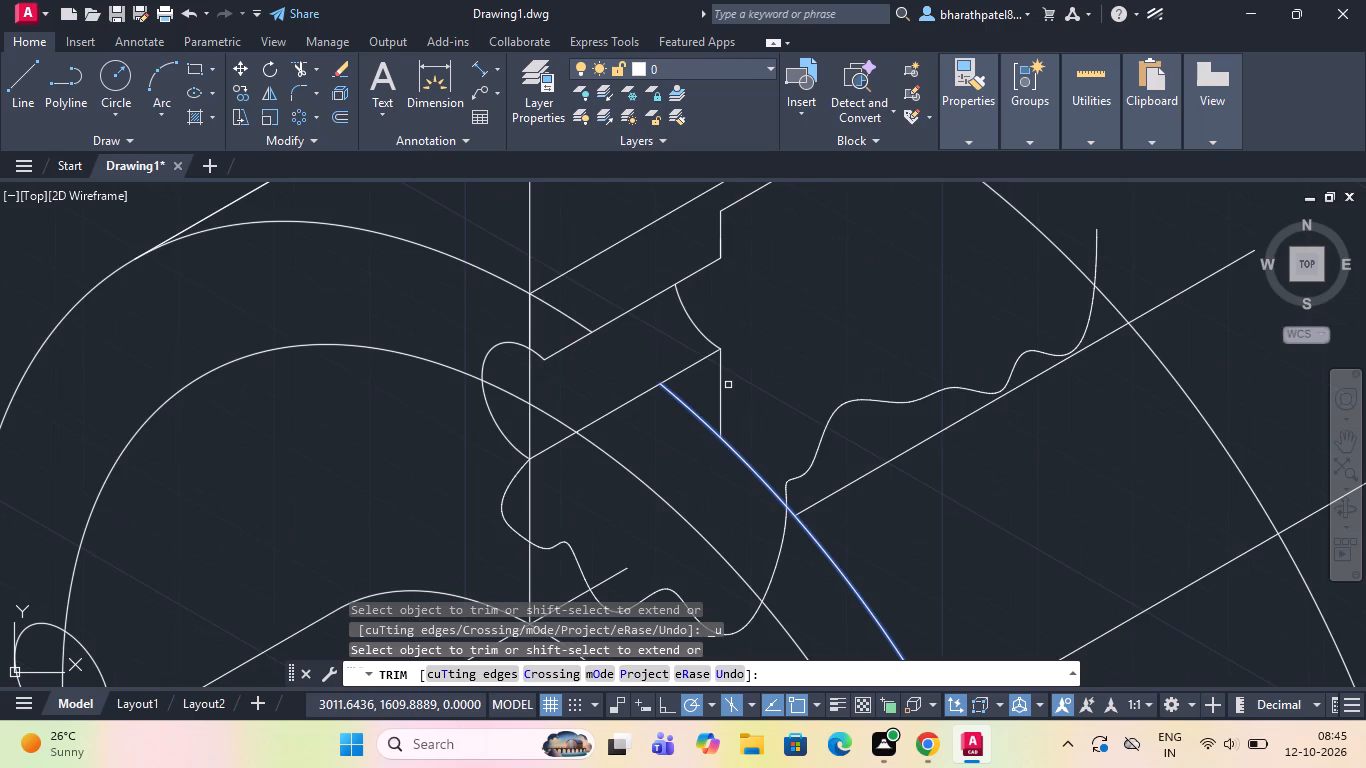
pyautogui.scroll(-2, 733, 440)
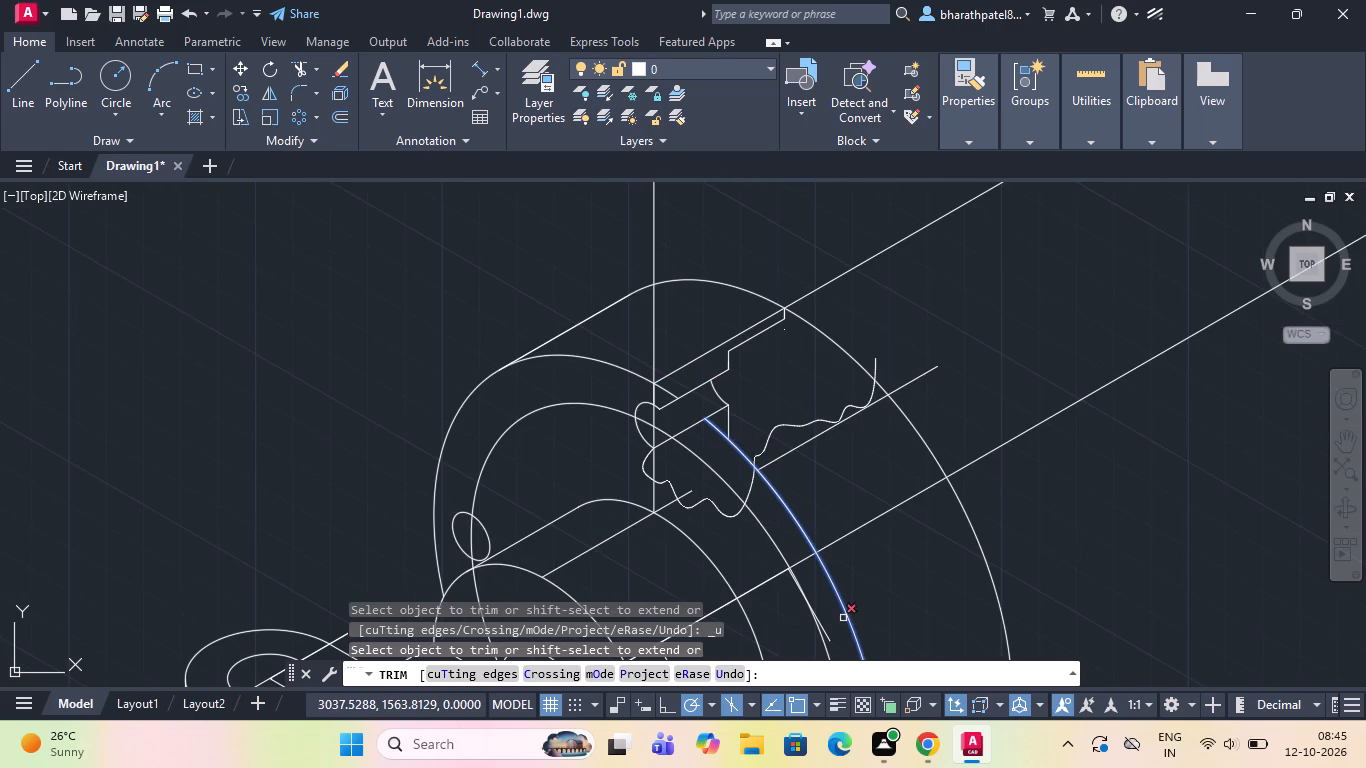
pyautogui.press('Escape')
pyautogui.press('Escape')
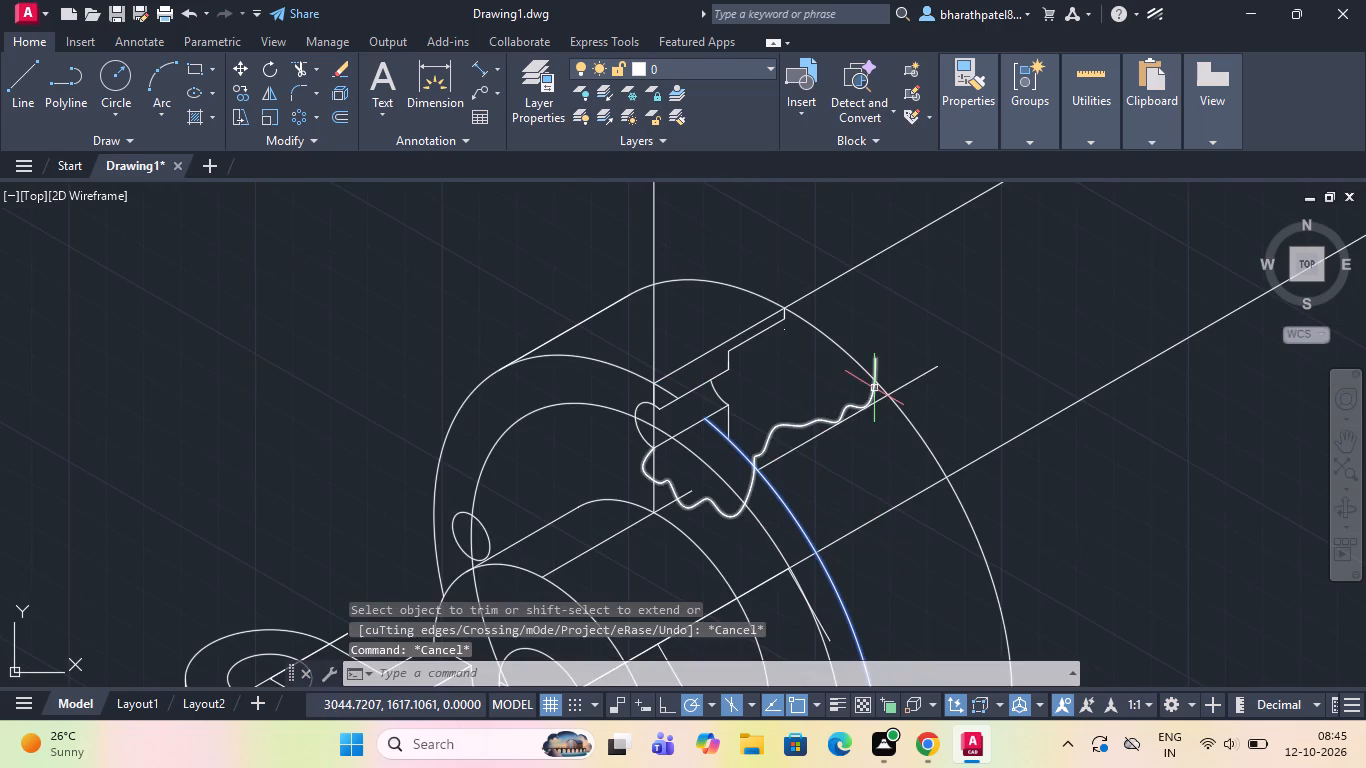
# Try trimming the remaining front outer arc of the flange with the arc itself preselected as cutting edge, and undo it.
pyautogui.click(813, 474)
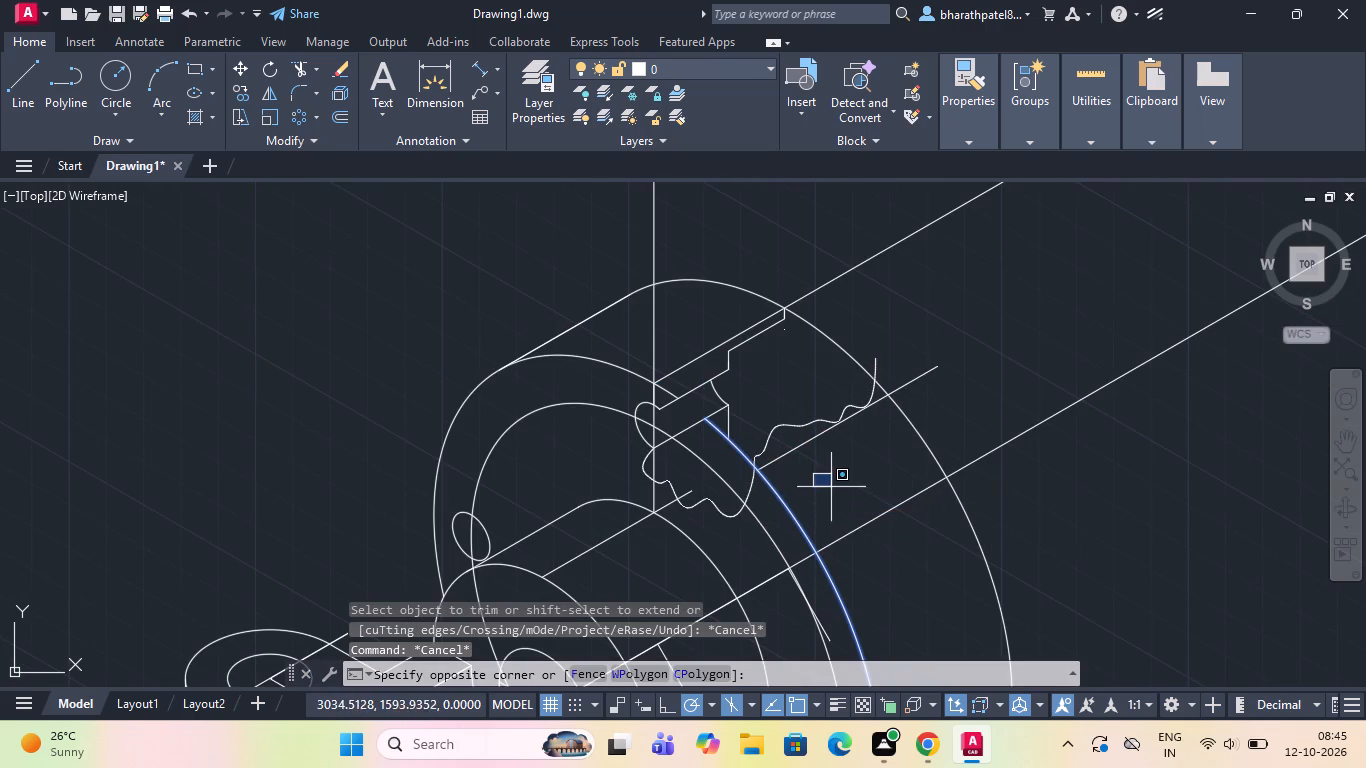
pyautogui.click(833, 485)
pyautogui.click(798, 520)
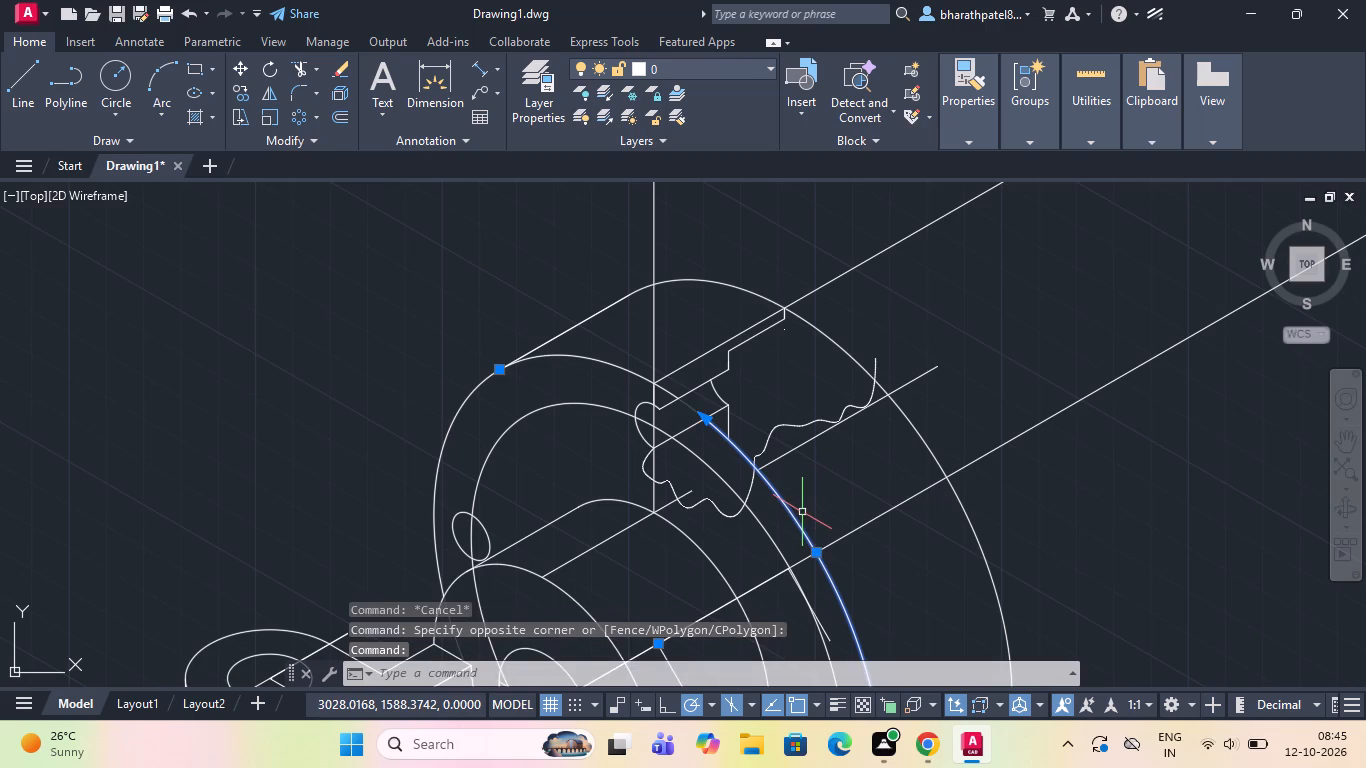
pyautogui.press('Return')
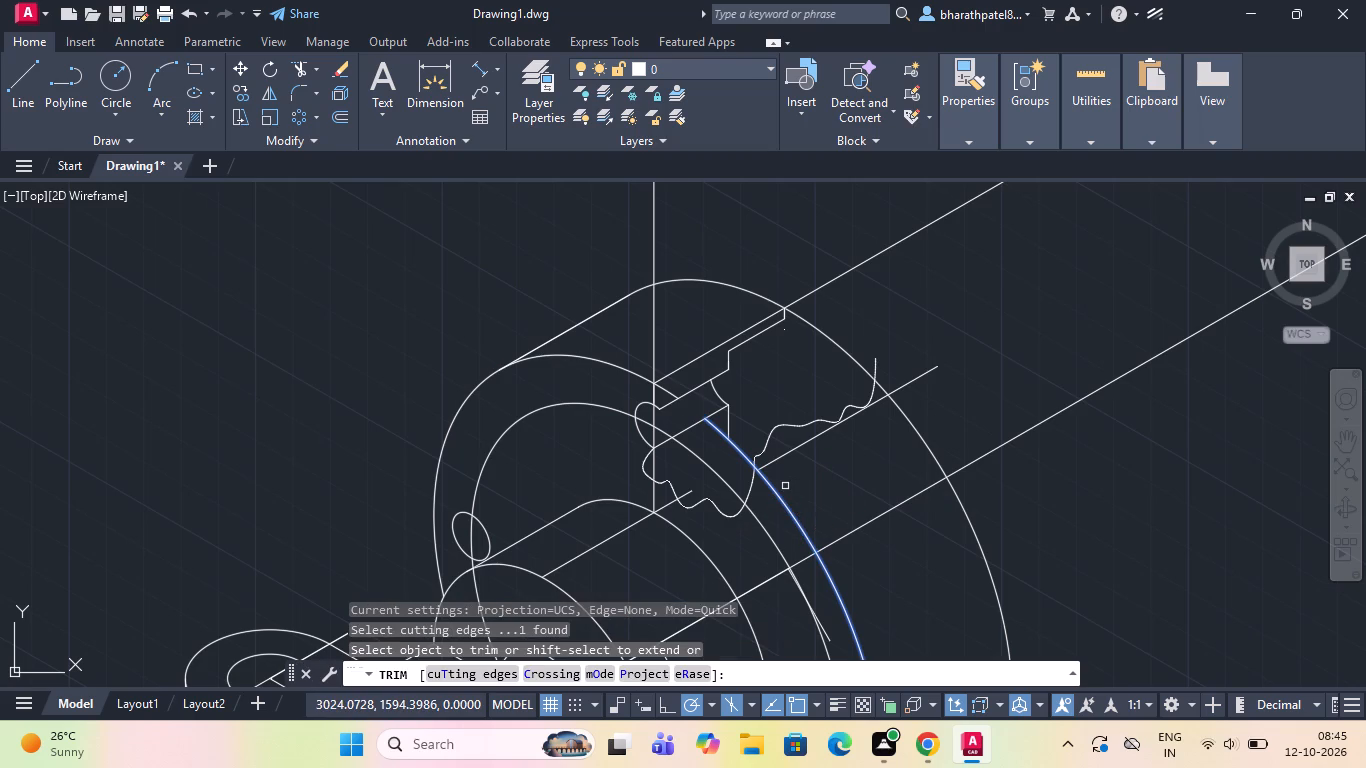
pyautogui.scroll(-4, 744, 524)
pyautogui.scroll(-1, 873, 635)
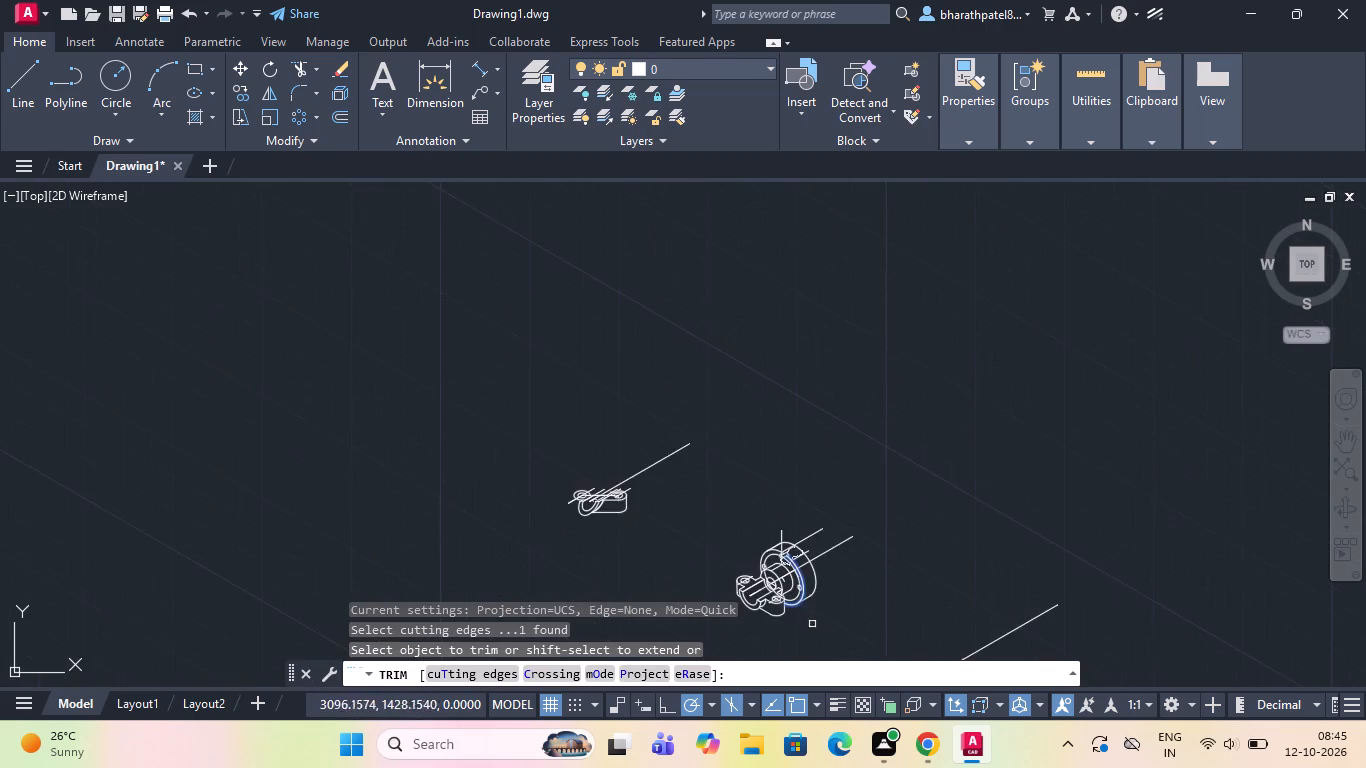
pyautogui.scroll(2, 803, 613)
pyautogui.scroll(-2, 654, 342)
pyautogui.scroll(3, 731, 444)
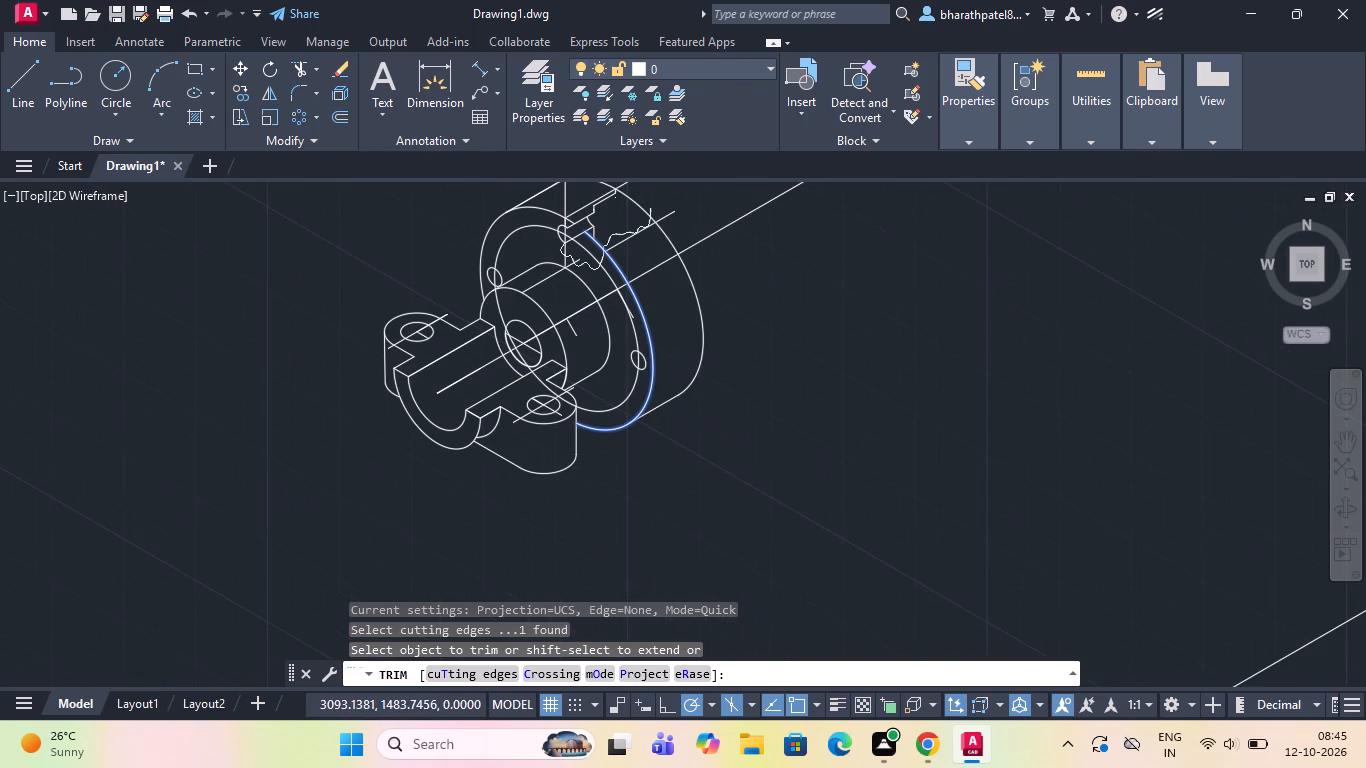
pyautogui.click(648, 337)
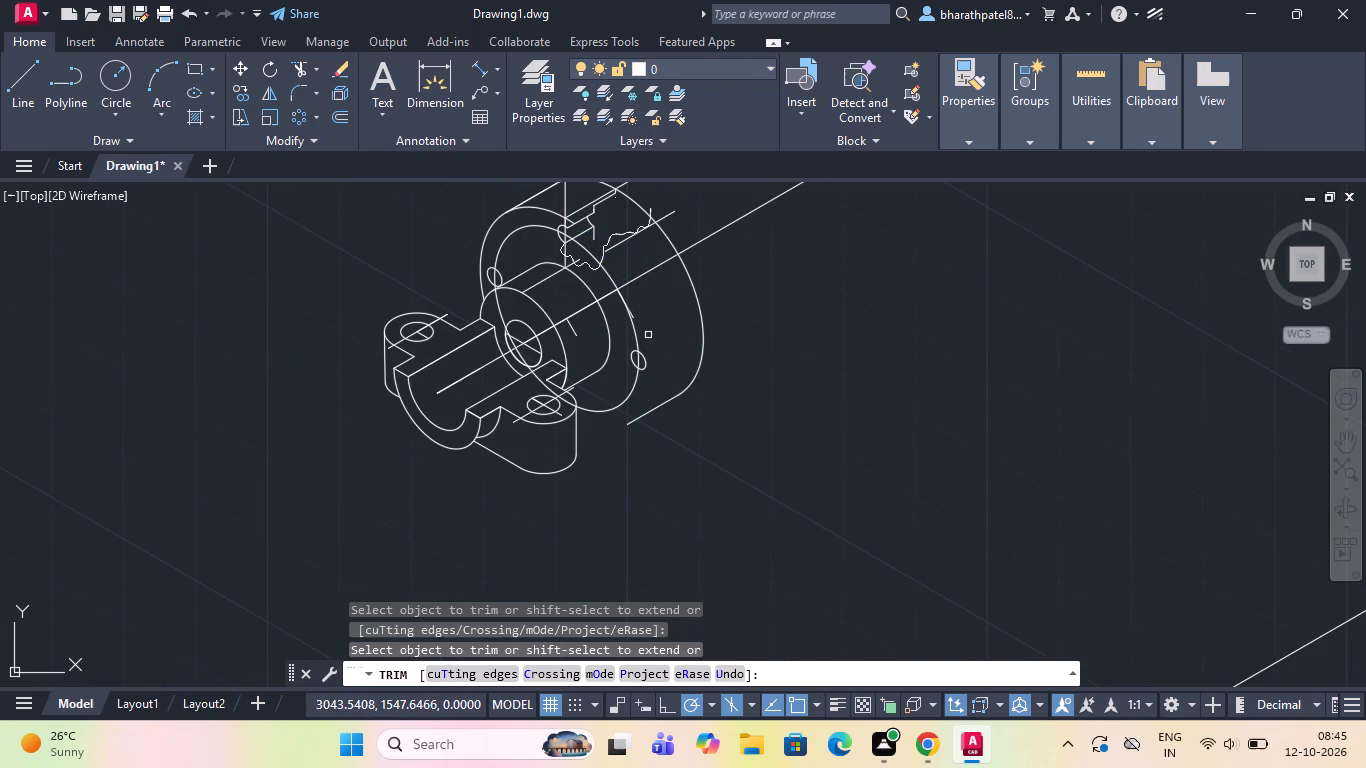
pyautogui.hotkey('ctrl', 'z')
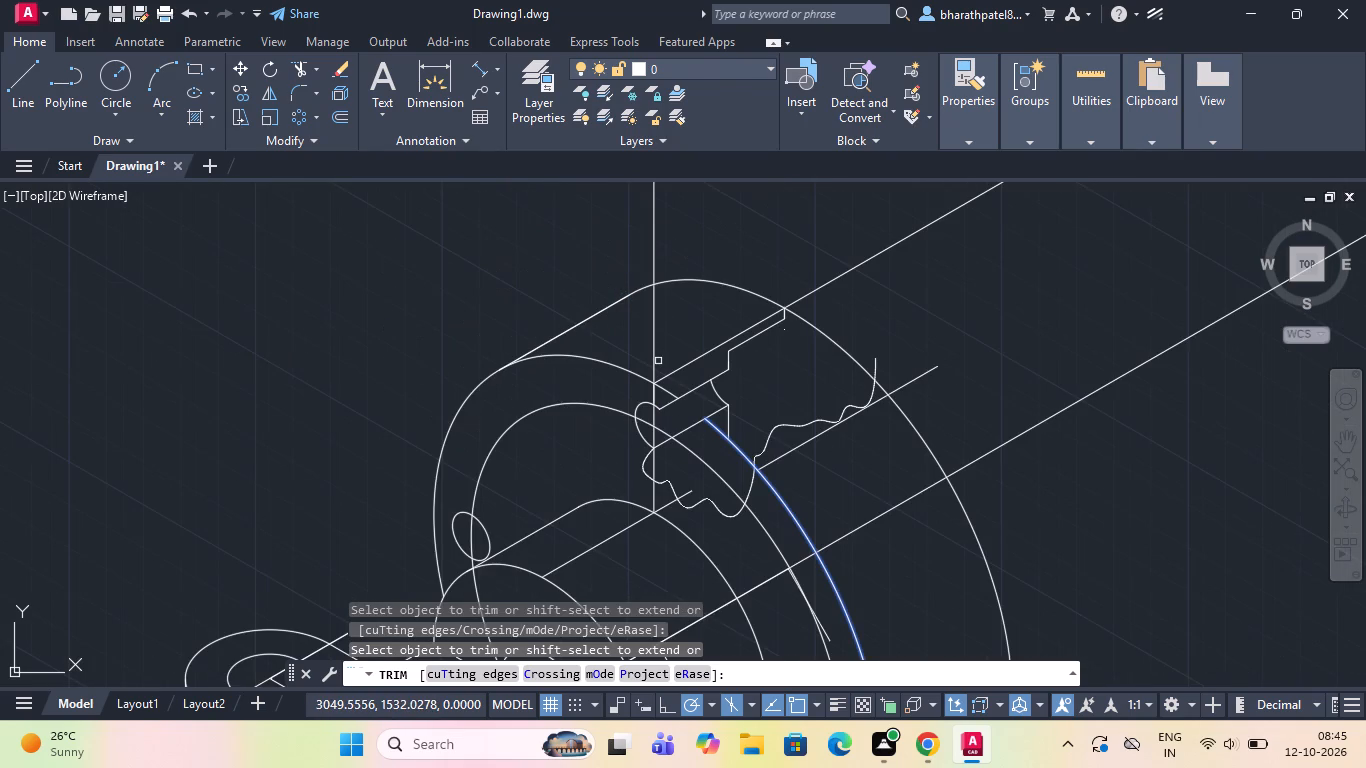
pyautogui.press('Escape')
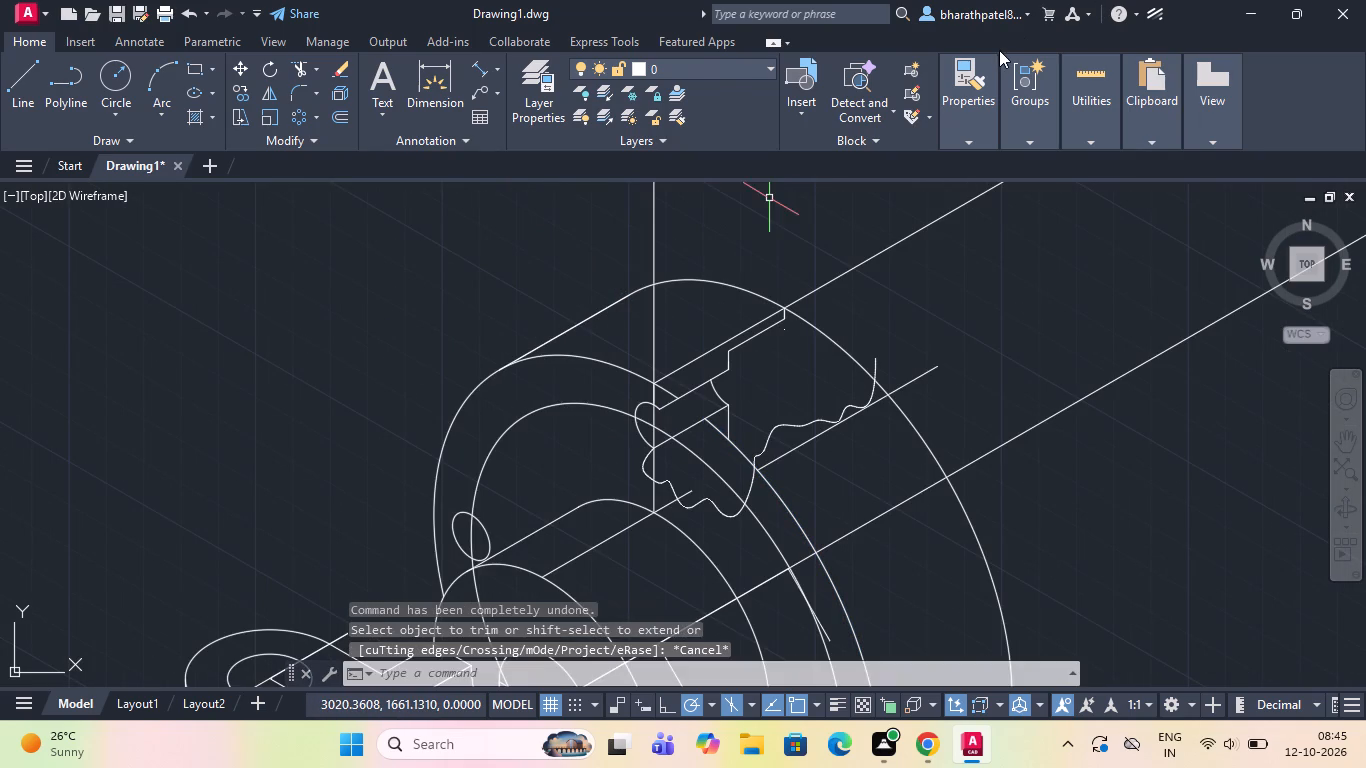
# Trim the flange's front outer arc and inner arc between the bolt hole's lower section line and the wavy break line.
pyautogui.scroll(-2, 541, 369)
pyautogui.scroll(2, 633, 471)
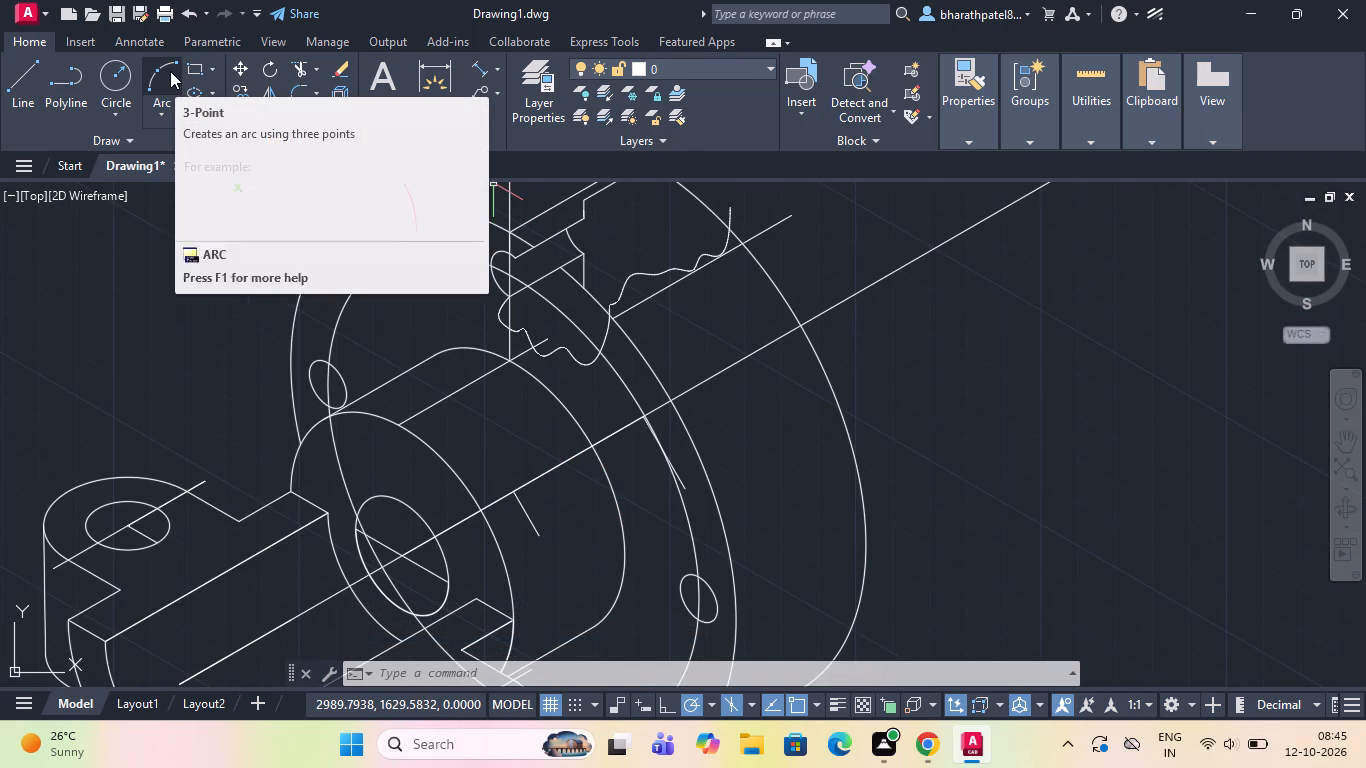
pyautogui.click(304, 66)
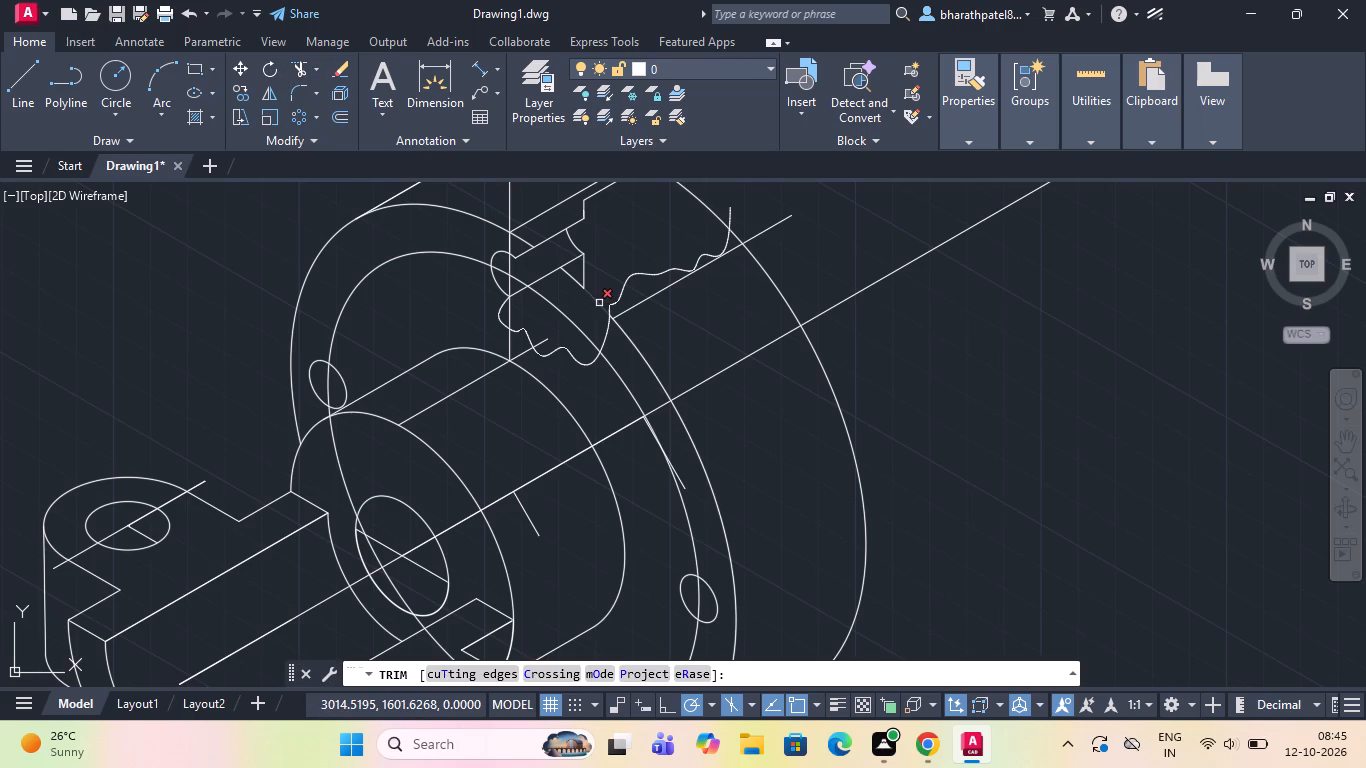
pyautogui.click(600, 303)
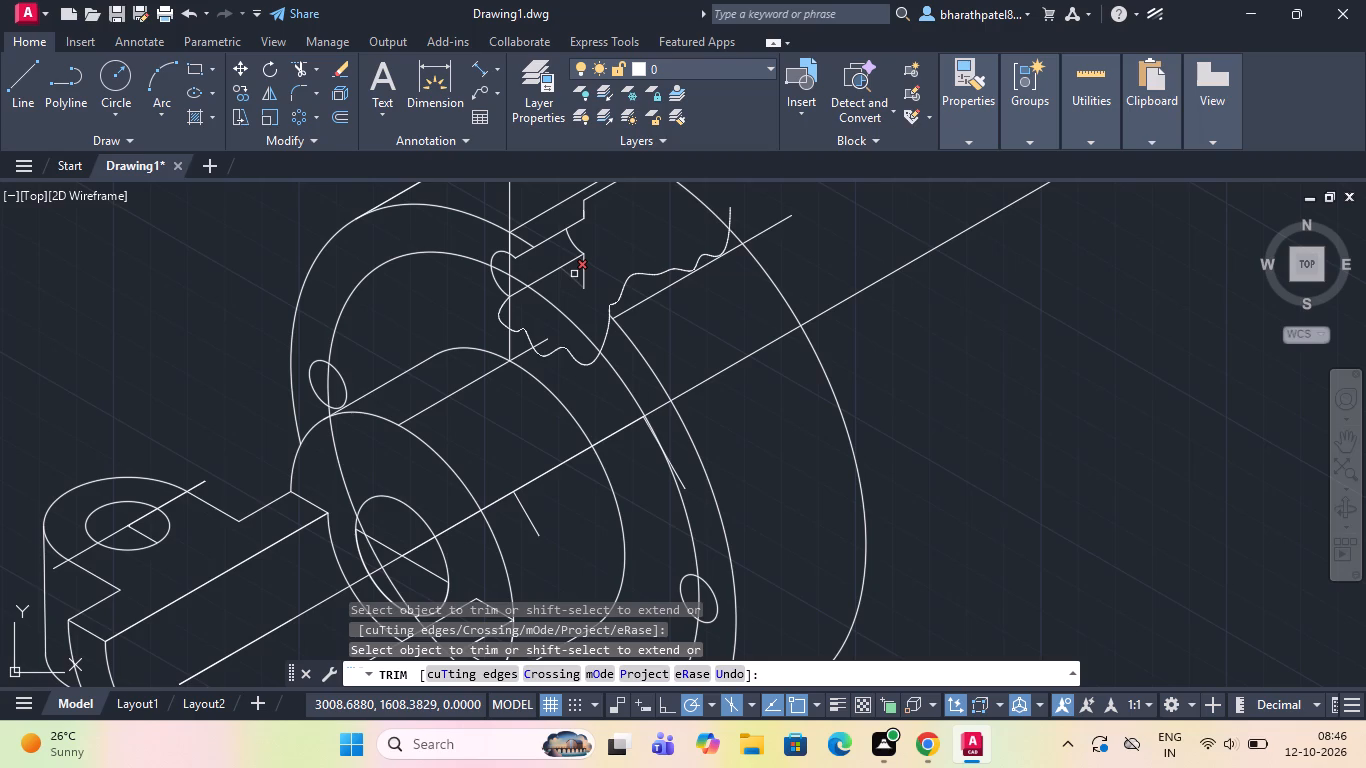
pyautogui.click(574, 274)
pyautogui.click(555, 301)
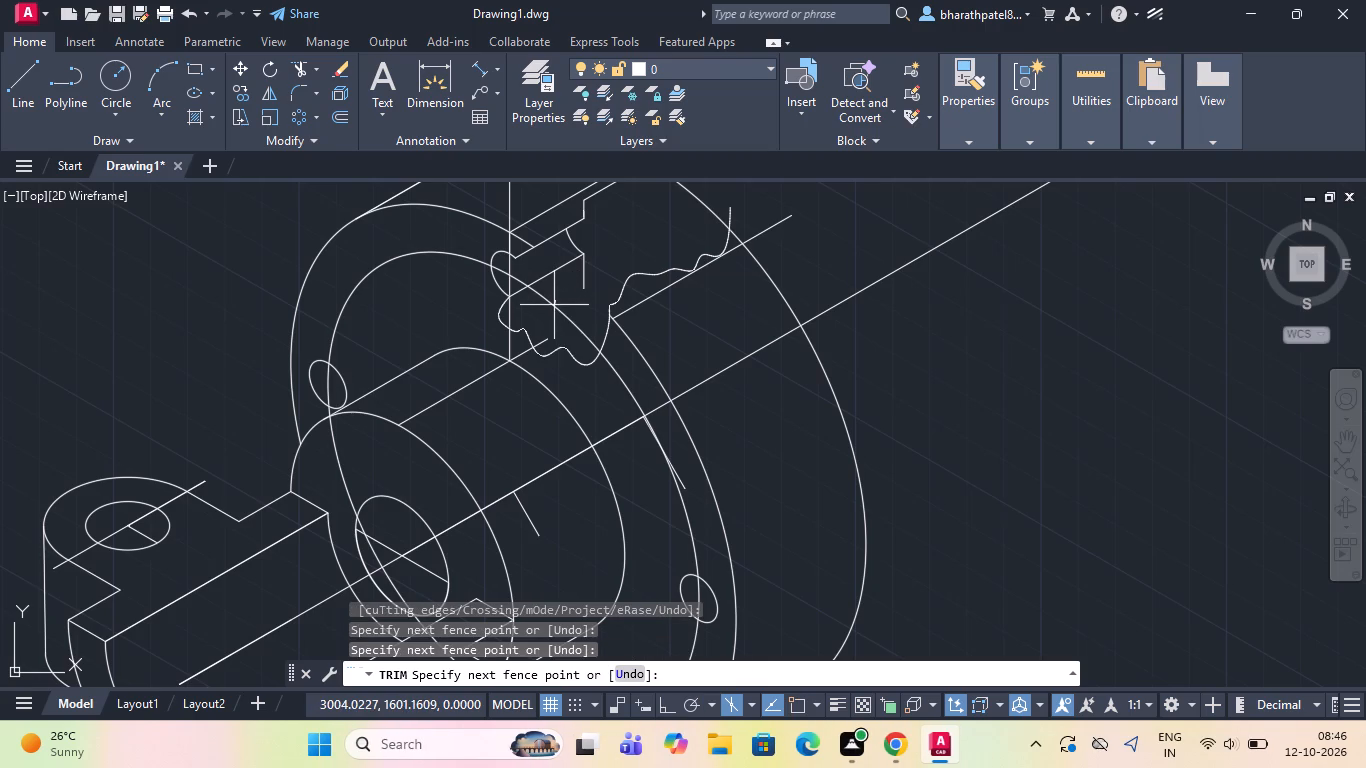
pyautogui.click(554, 306)
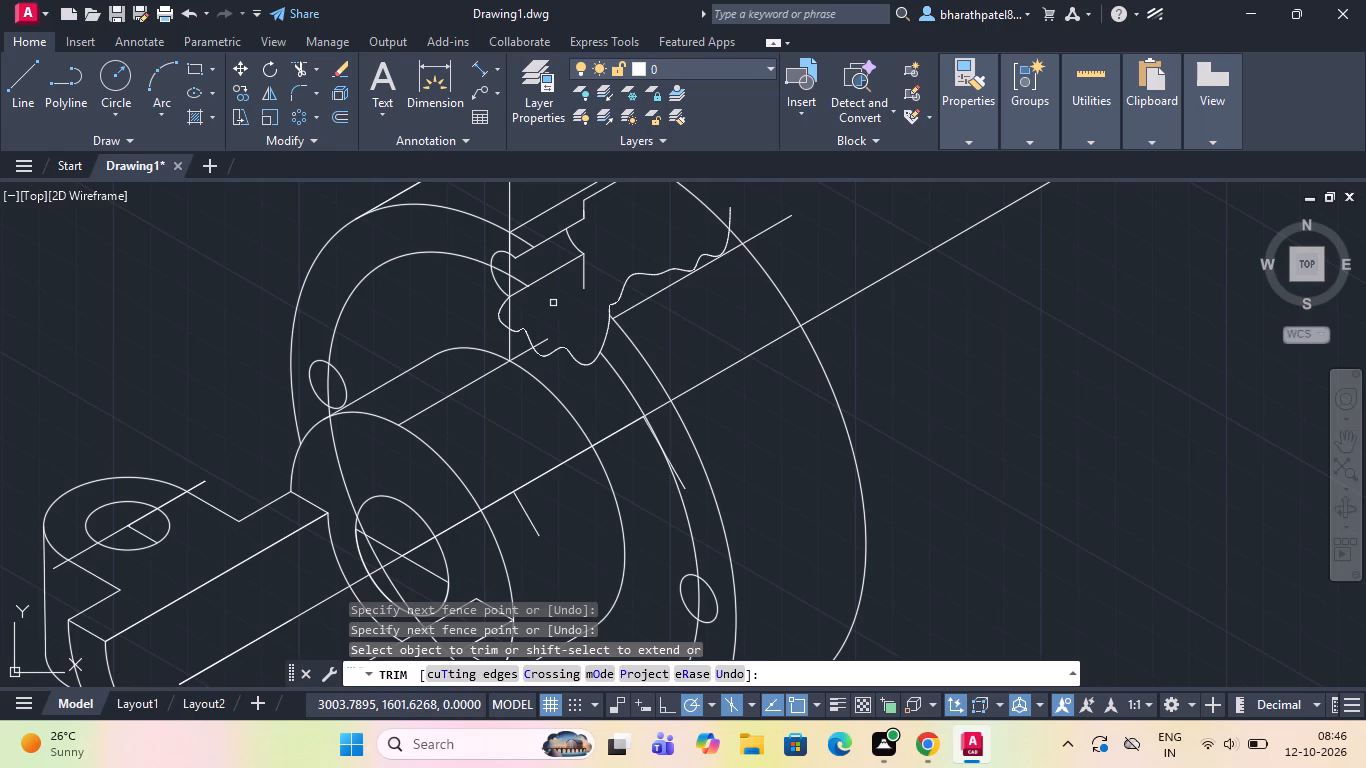
# Draw a vertical line down from the rear end of the hole's lower section line and trim its overhang at the wavy break line.
pyautogui.click(34, 81)
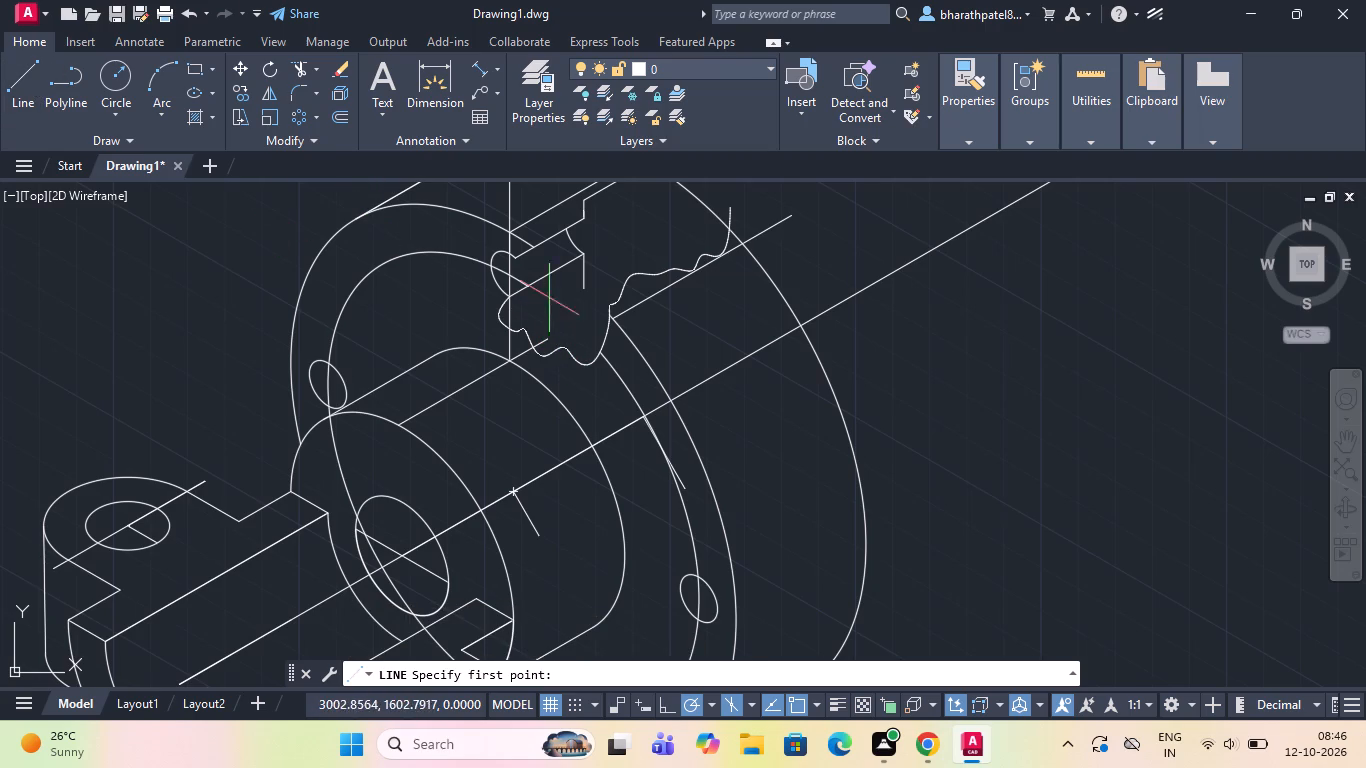
pyautogui.click(583, 255)
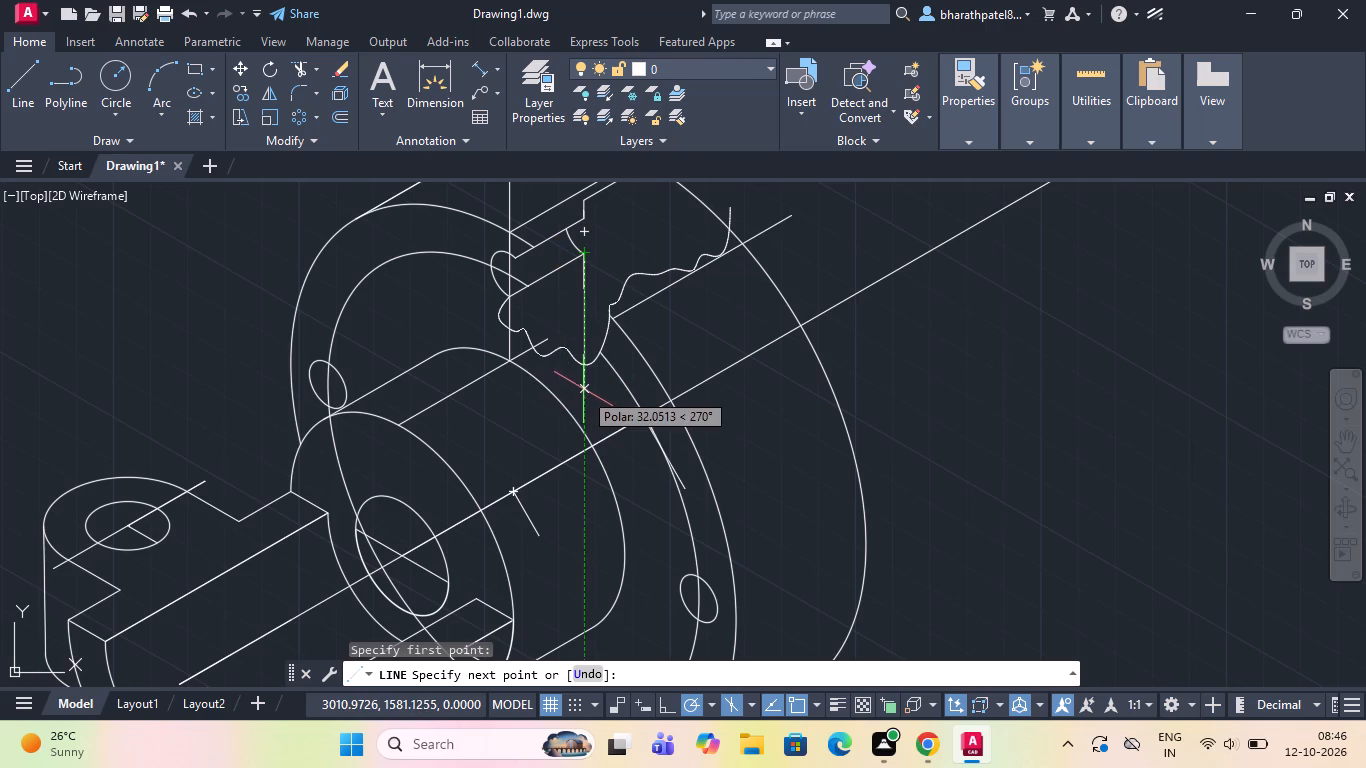
pyautogui.click(584, 388)
pyautogui.press('Escape')
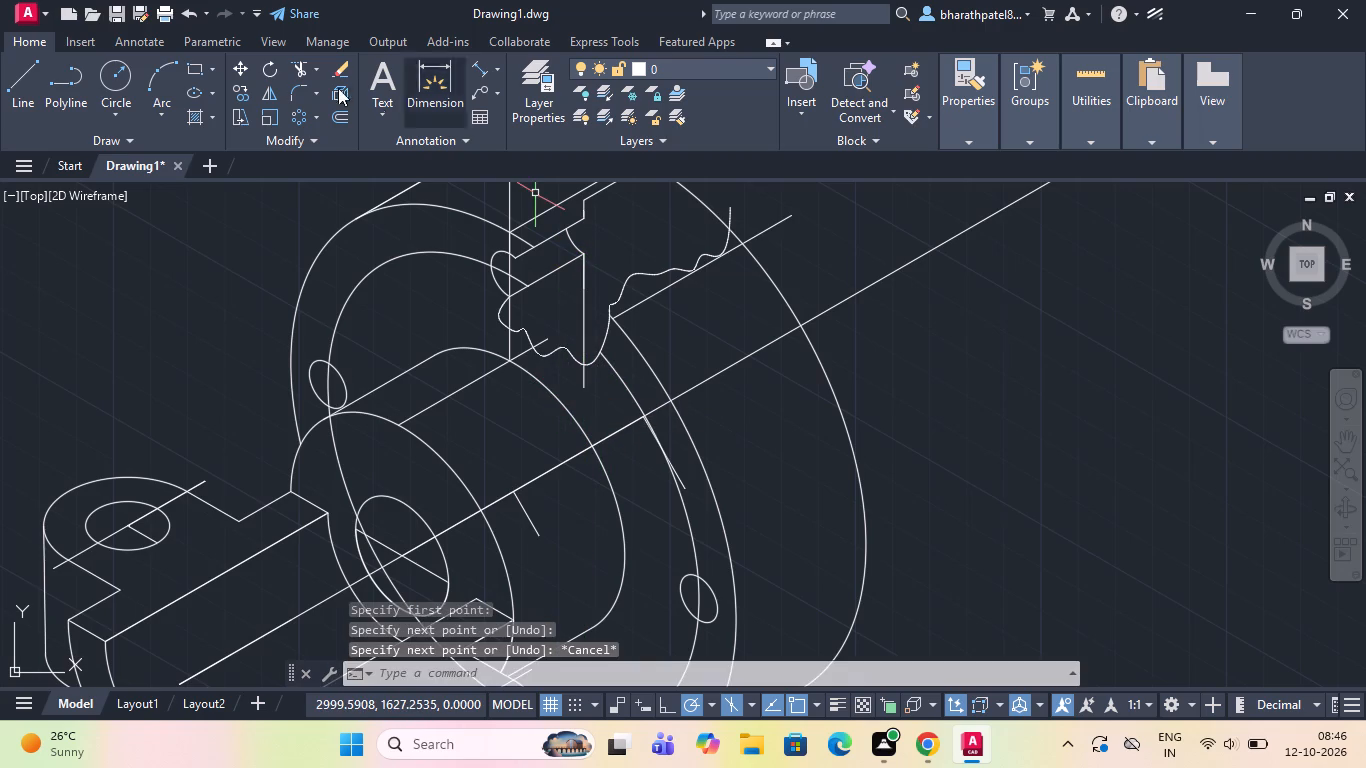
pyautogui.click(305, 71)
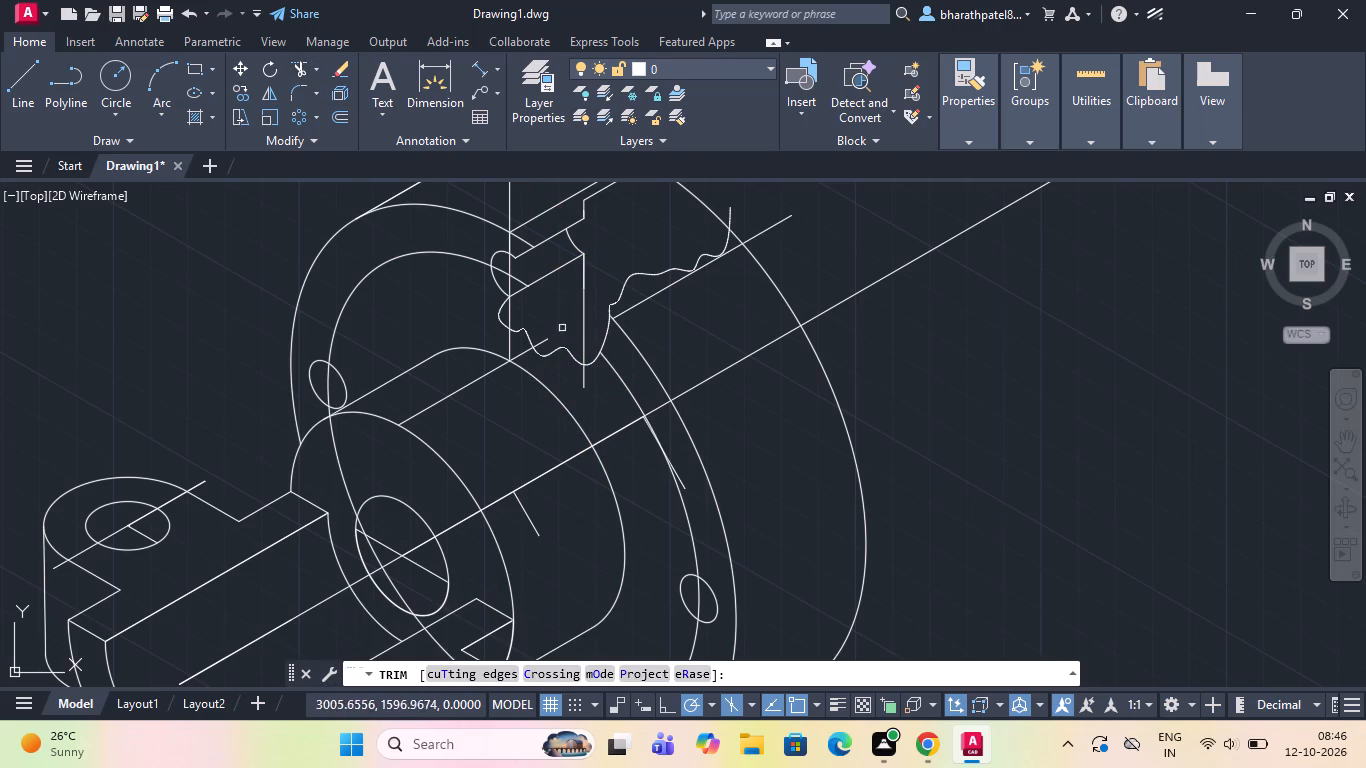
pyautogui.click(585, 377)
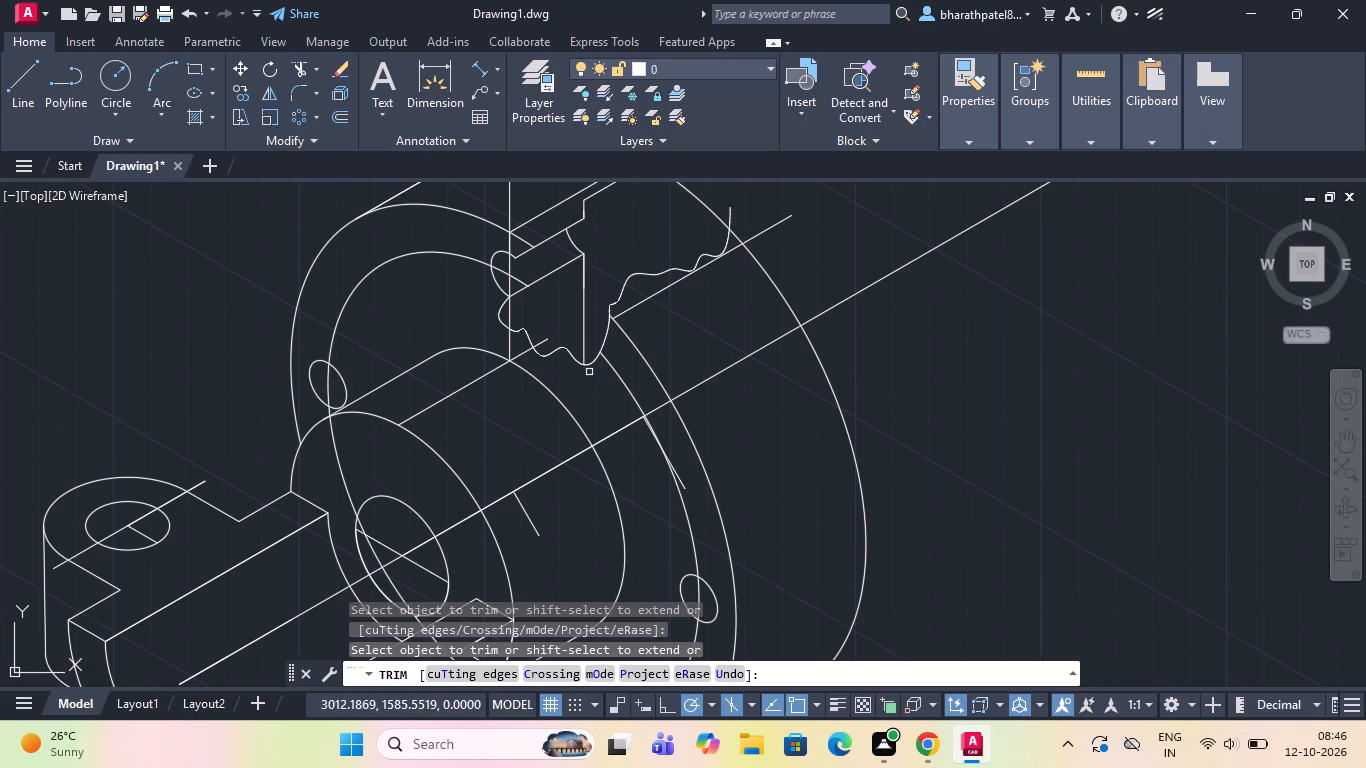
pyautogui.scroll(-1, 579, 365)
pyautogui.scroll(3, 551, 296)
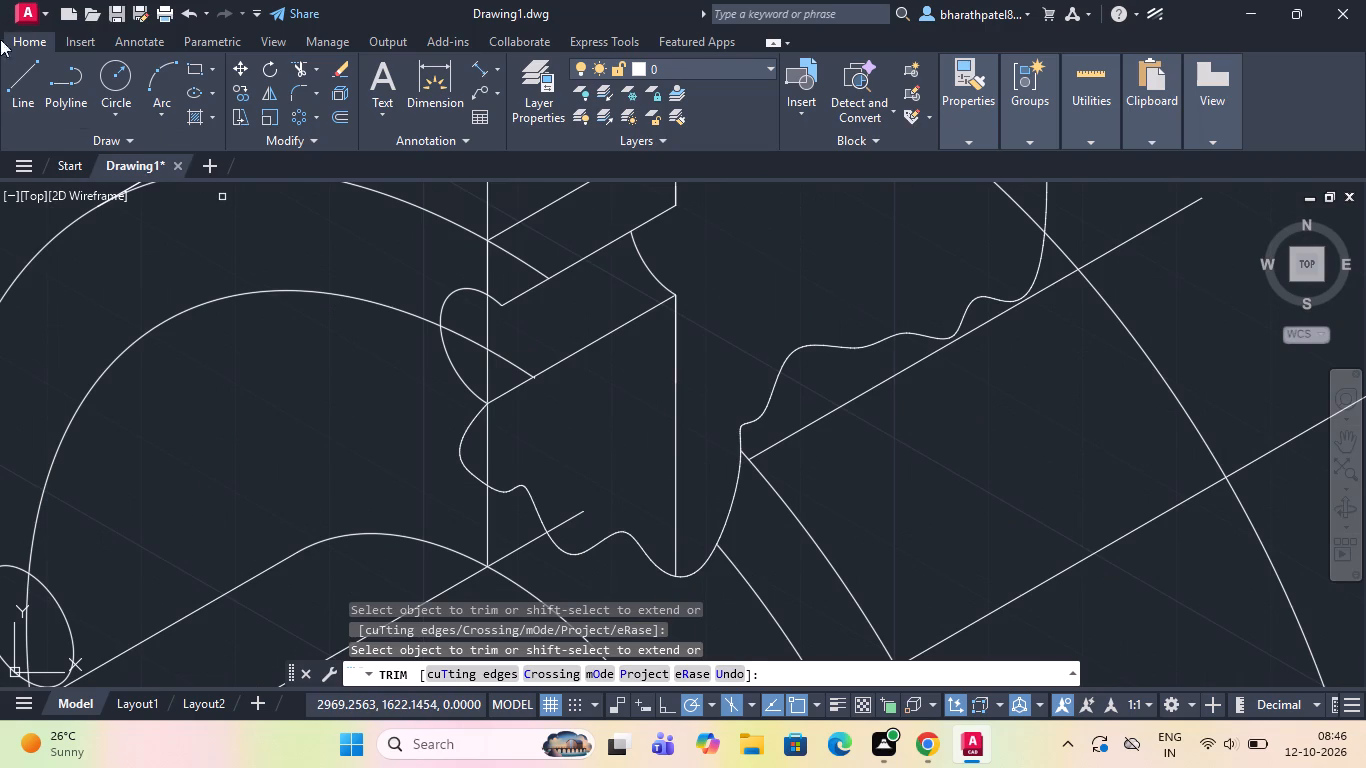
# Trim the front end of the bolt hole's upper section line between the hole ellipse and the flange's front outer arc.
pyautogui.click(4, 78)
pyautogui.scroll(-2, 444, 303)
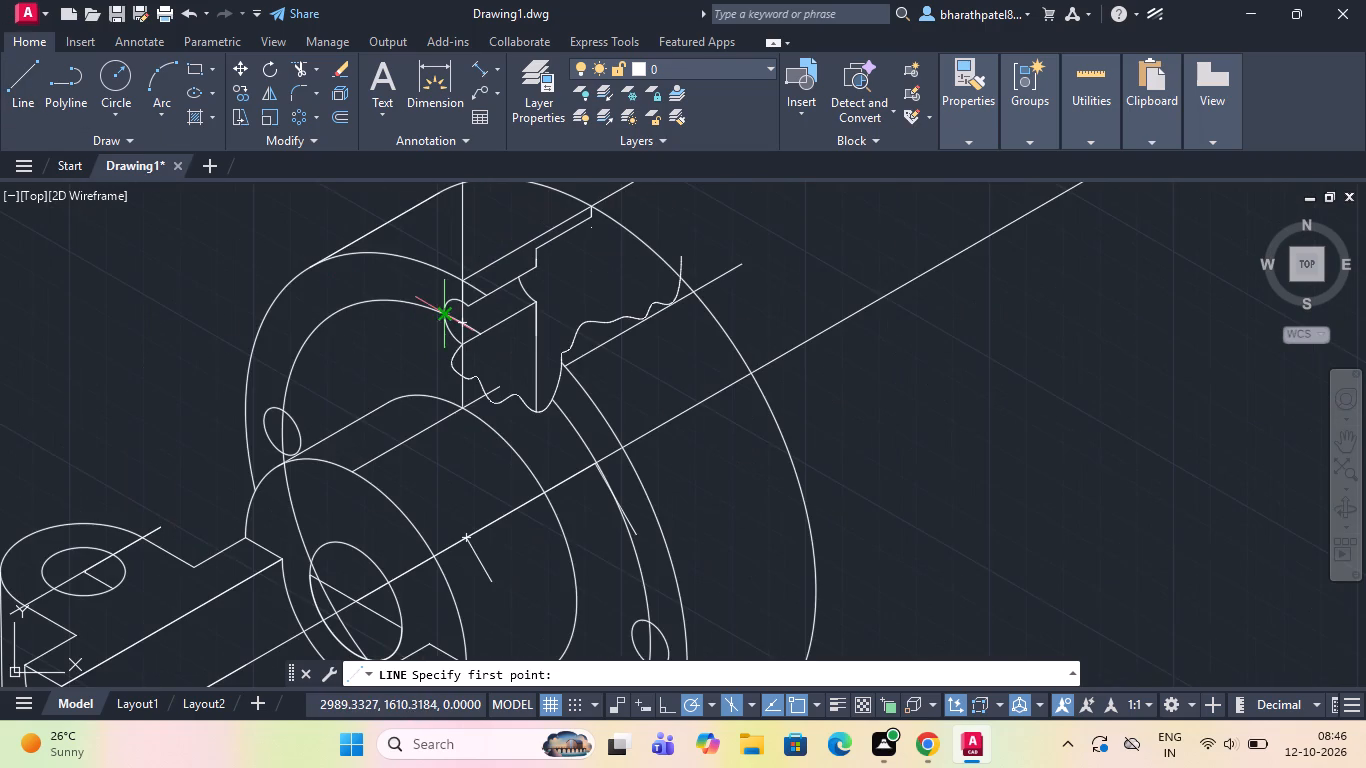
pyautogui.scroll(2, 468, 295)
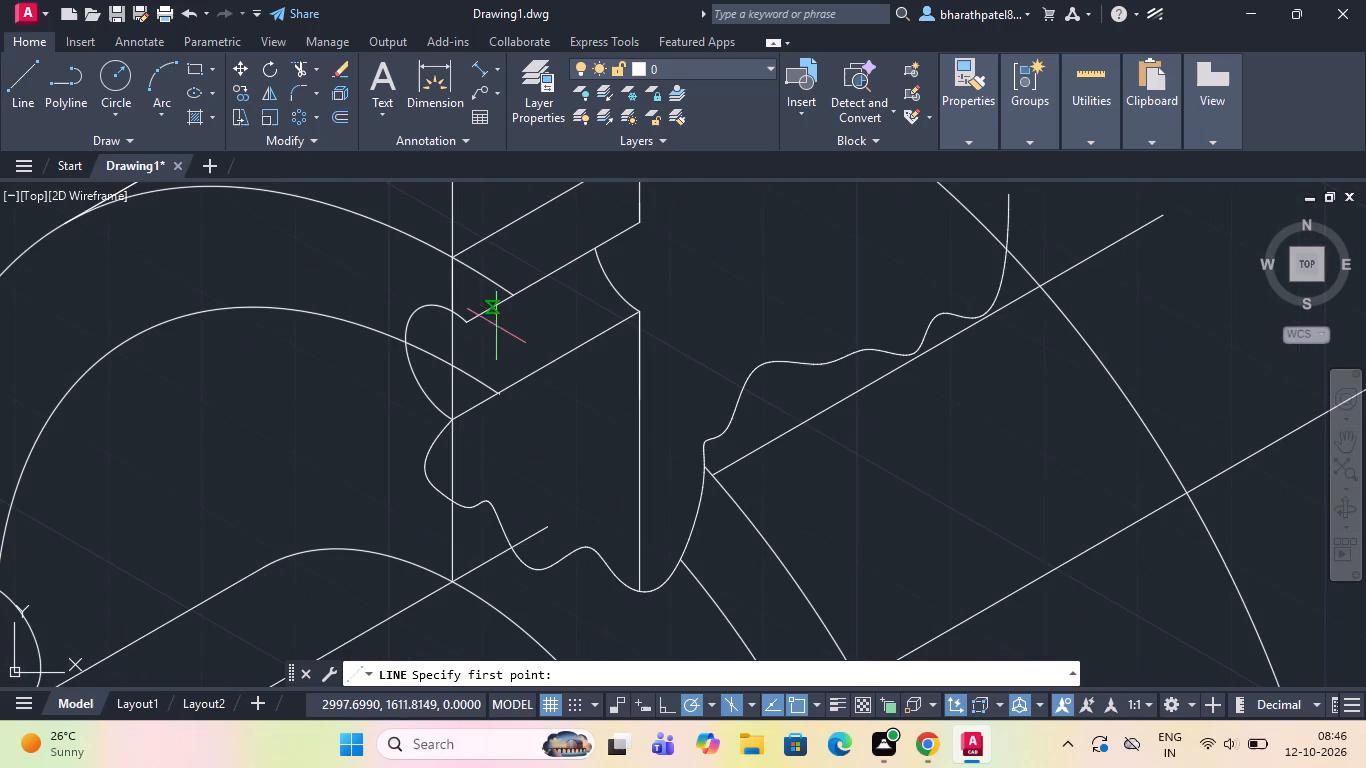
pyautogui.click(298, 62)
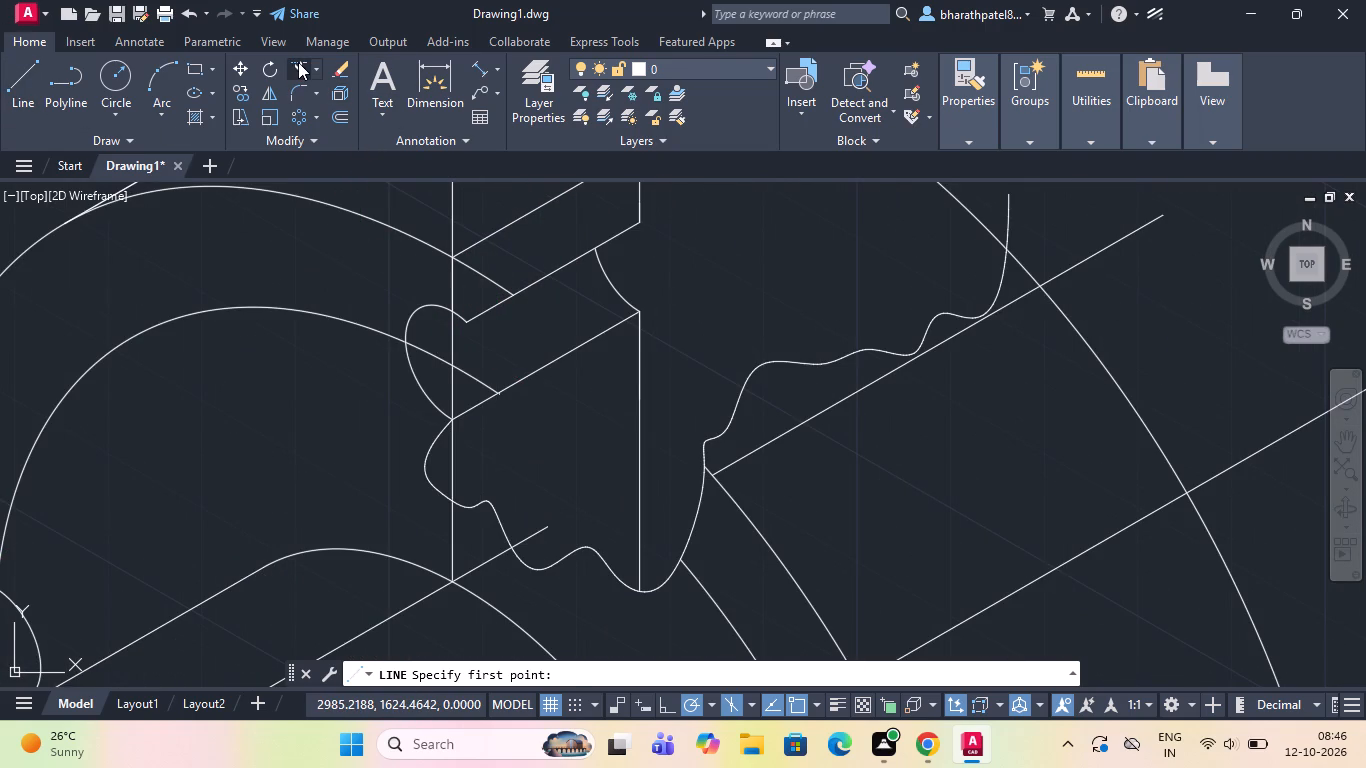
pyautogui.click(468, 321)
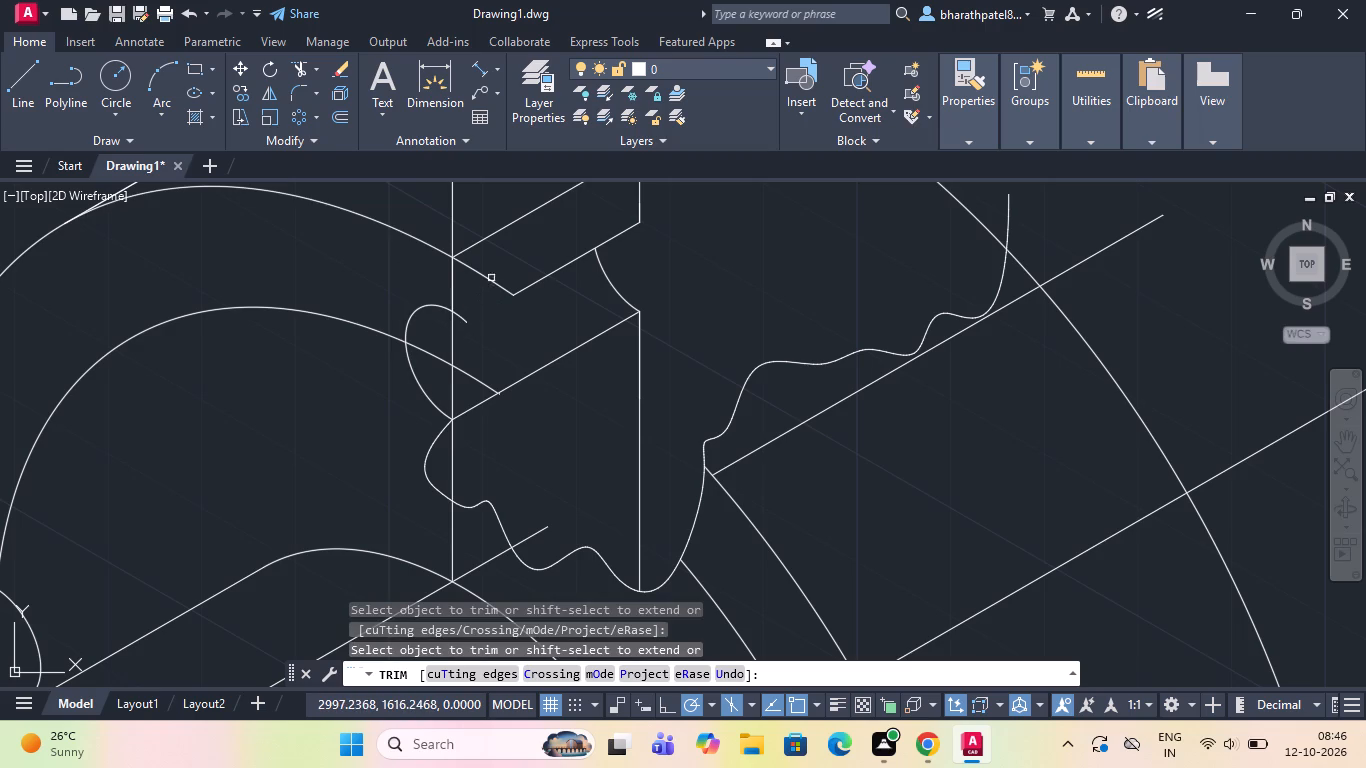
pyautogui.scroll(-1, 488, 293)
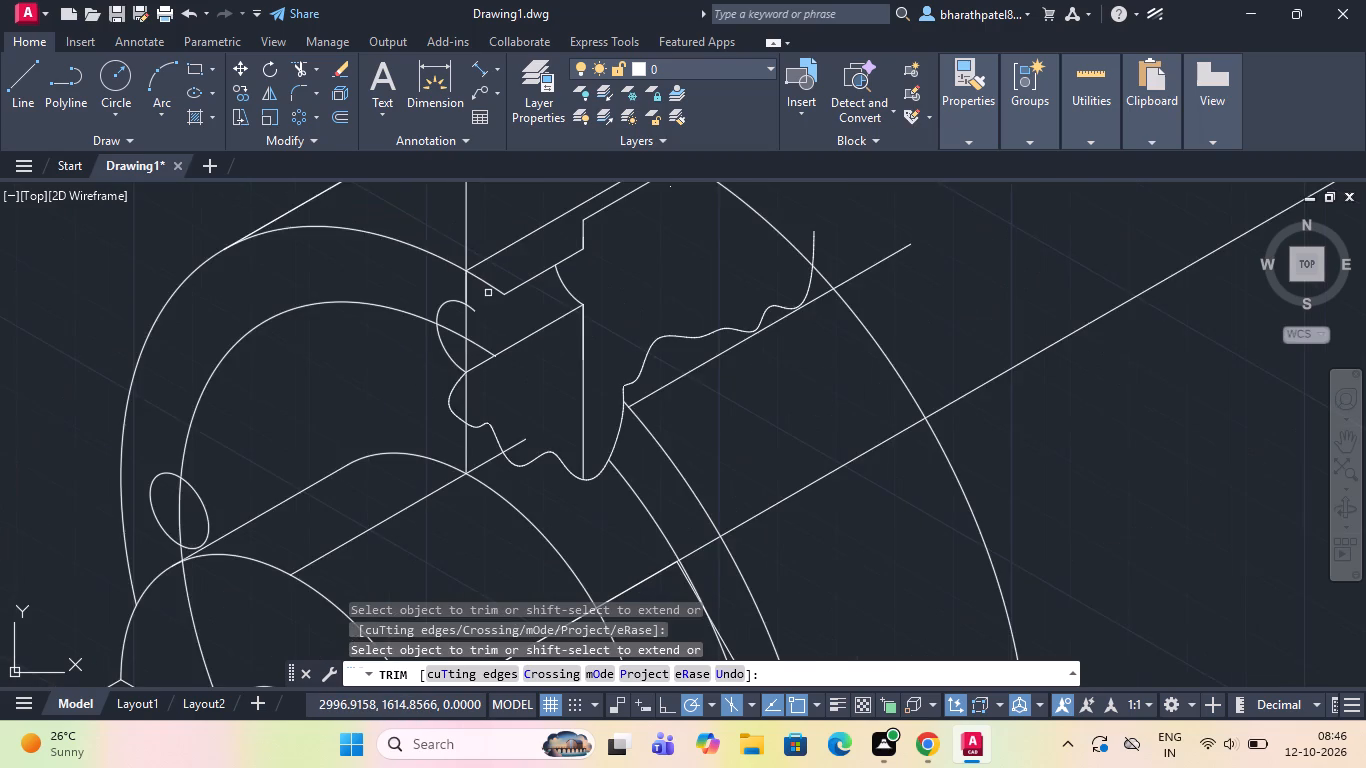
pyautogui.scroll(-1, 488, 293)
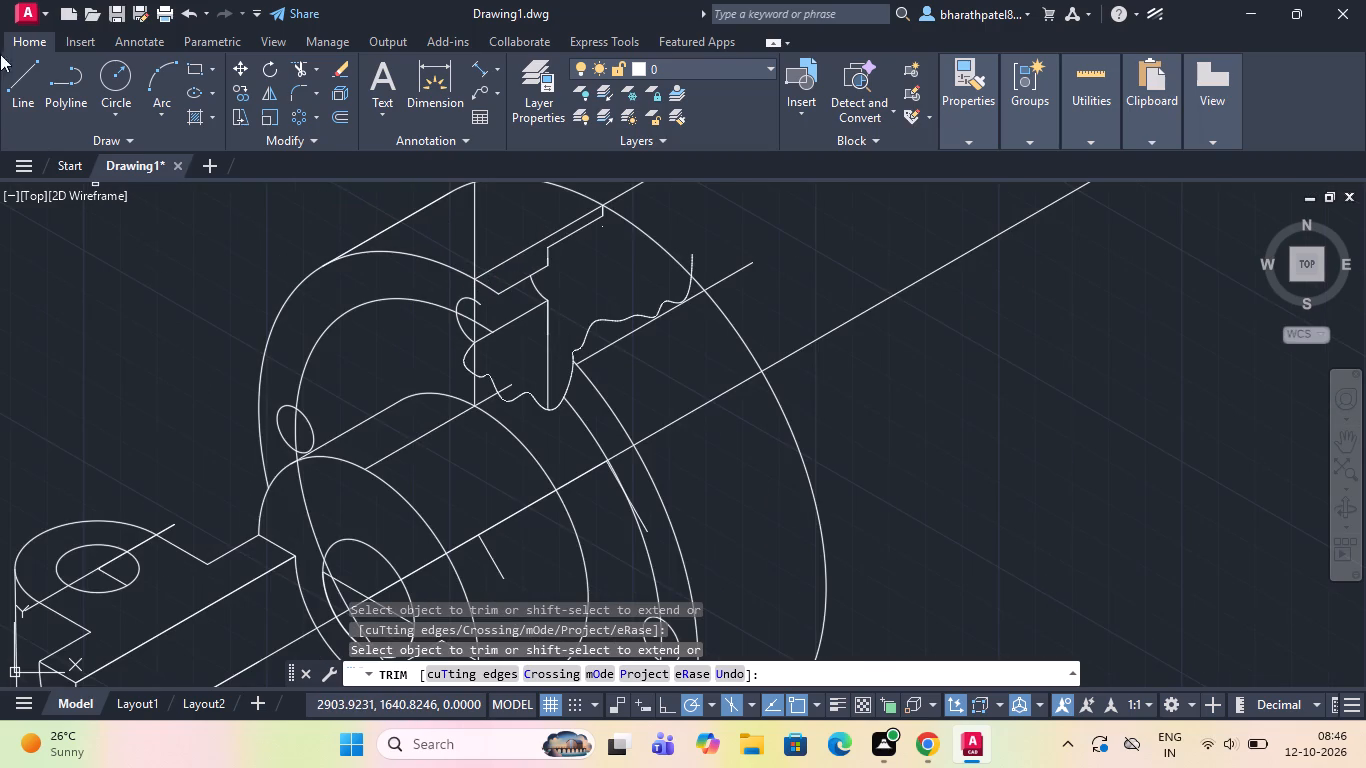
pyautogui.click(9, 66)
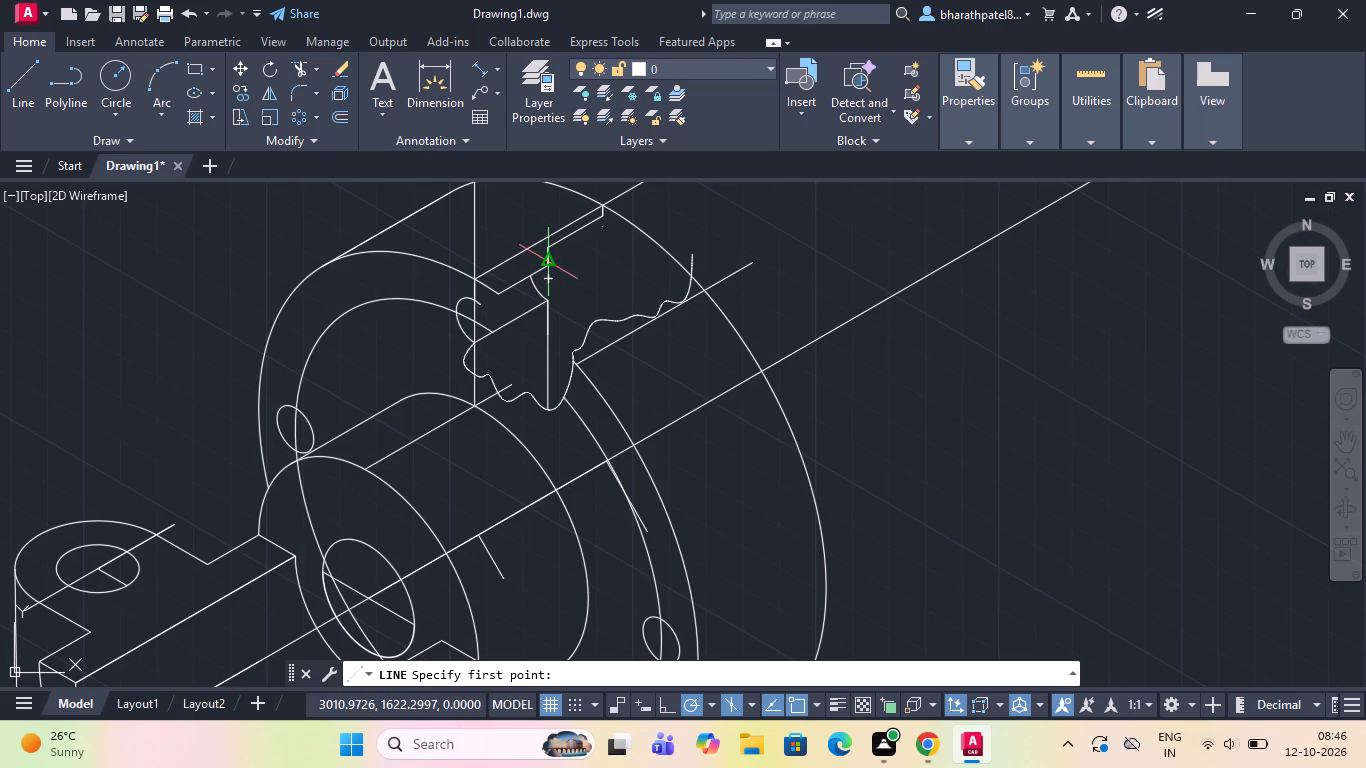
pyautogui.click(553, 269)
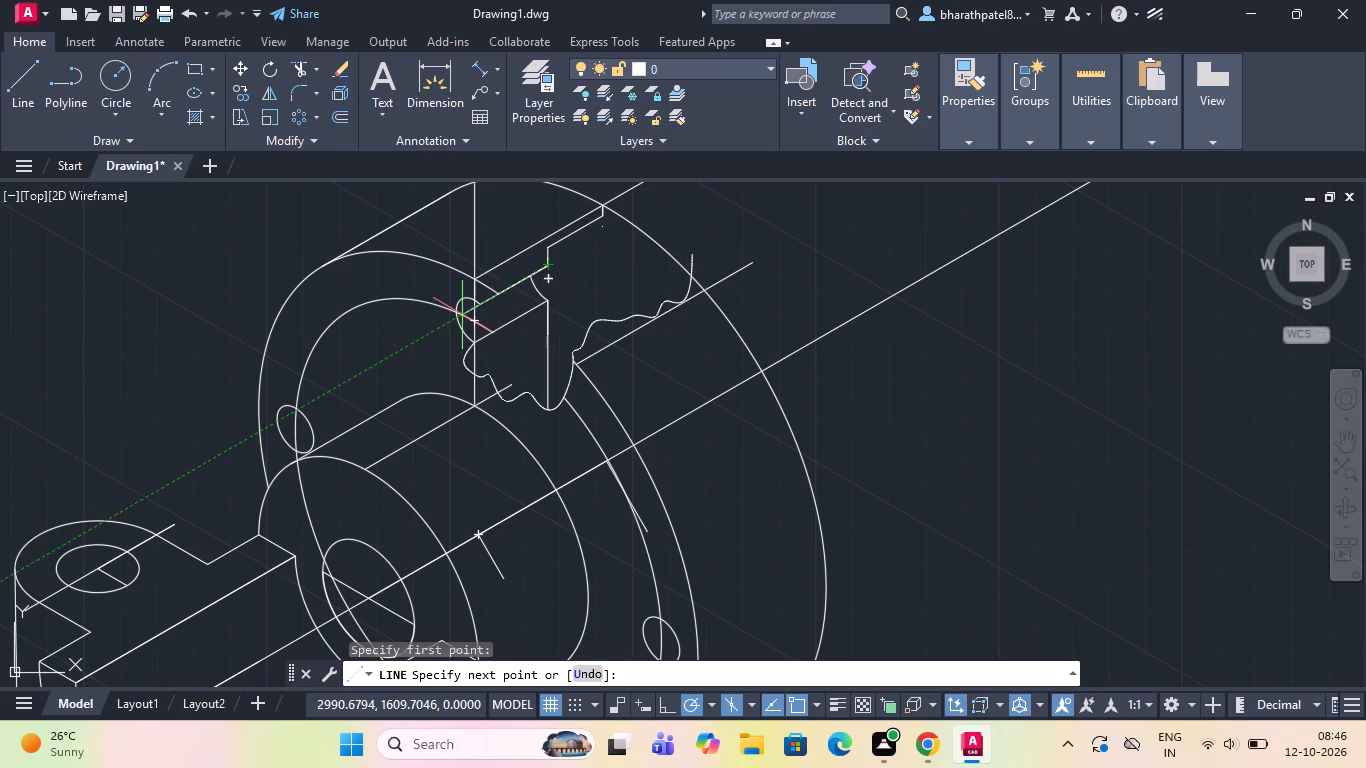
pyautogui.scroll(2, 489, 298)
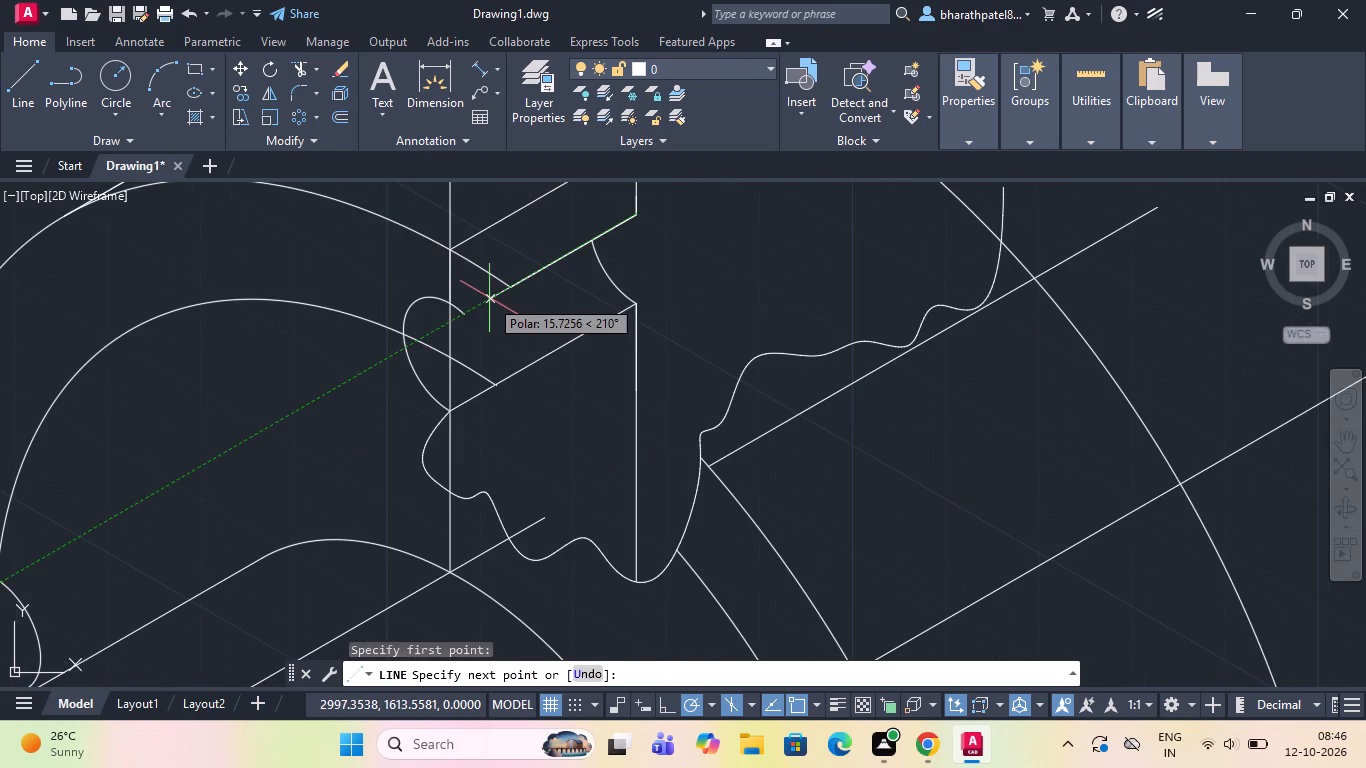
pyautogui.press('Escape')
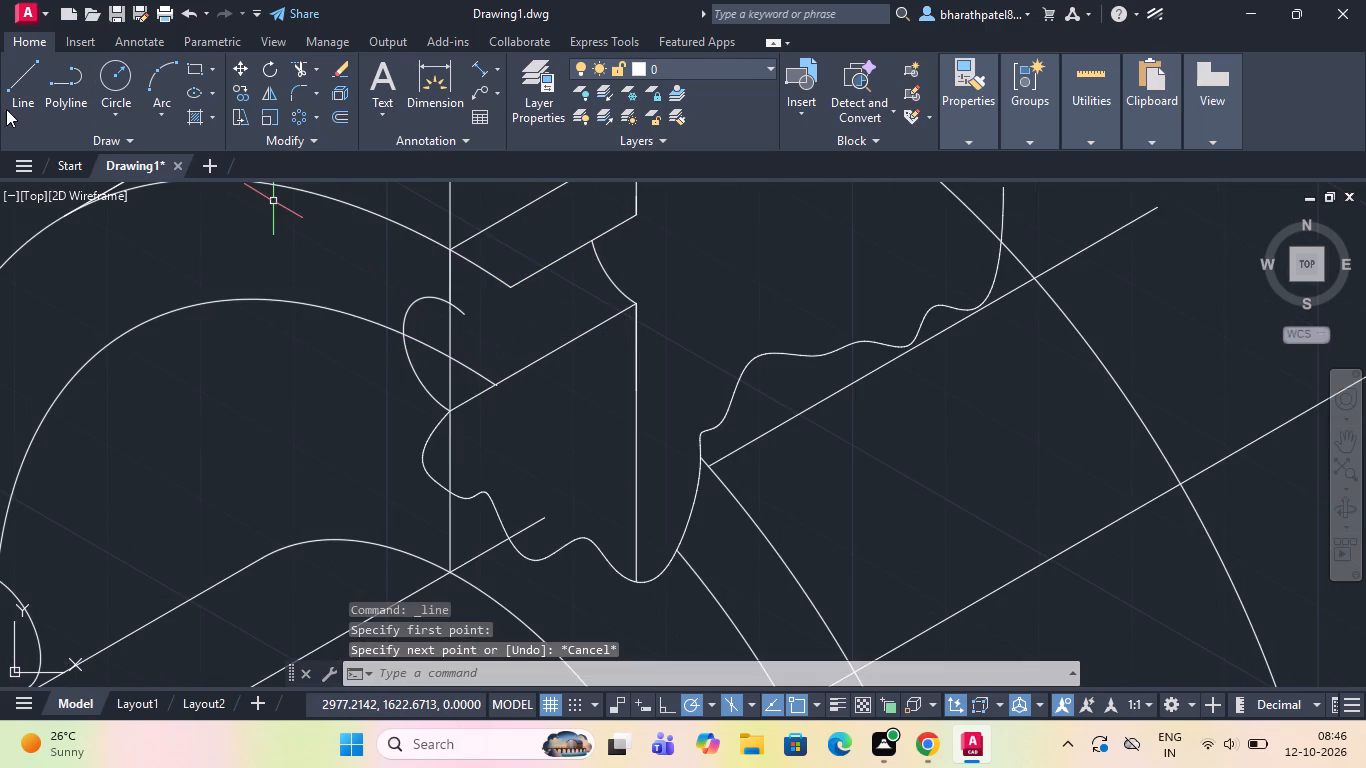
# Draw a line about 34 units long at 30° from where the front bolt-hole ellipse's upper part crosses the vertical section line.
pyautogui.click(25, 75)
pyautogui.scroll(-2, 125, 169)
pyautogui.scroll(-2, 317, 271)
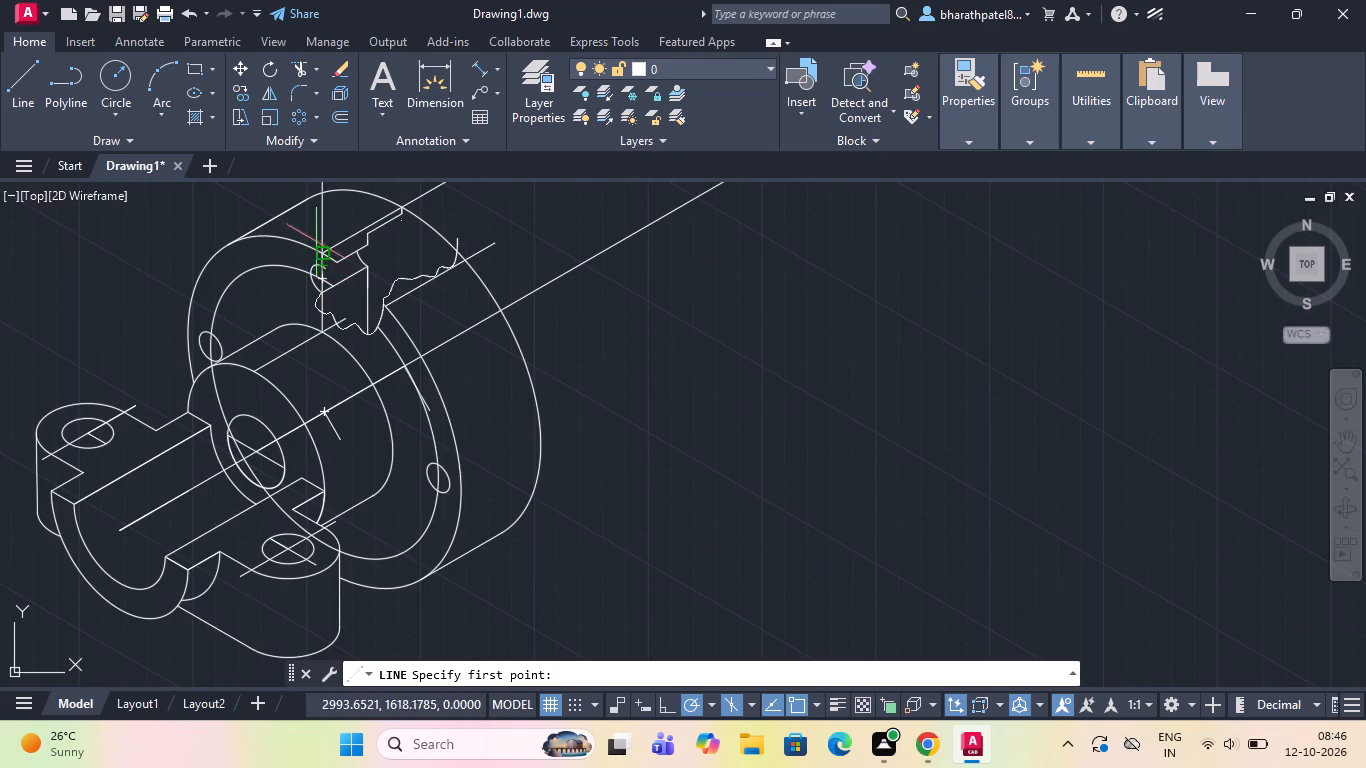
pyautogui.scroll(4, 316, 241)
pyautogui.scroll(-3, 316, 239)
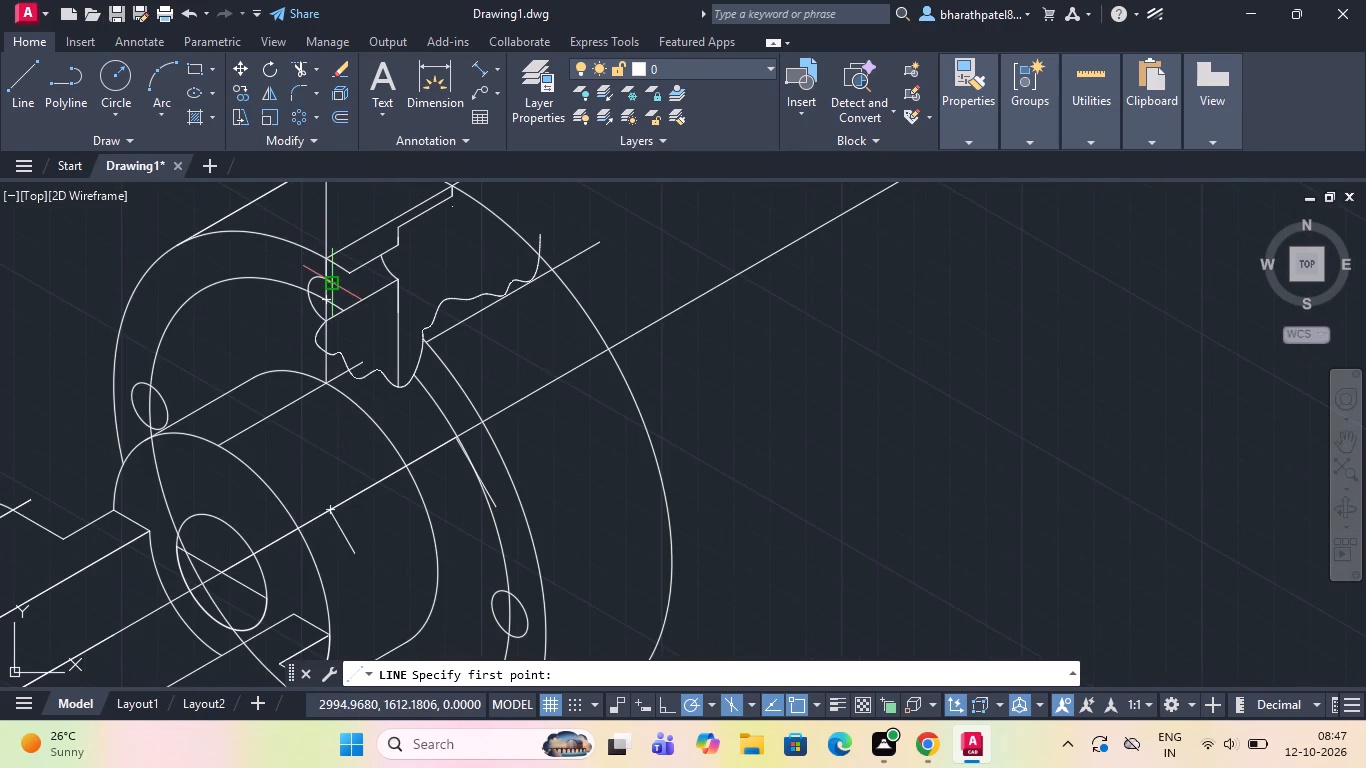
pyautogui.scroll(3, 320, 272)
pyautogui.click(336, 296)
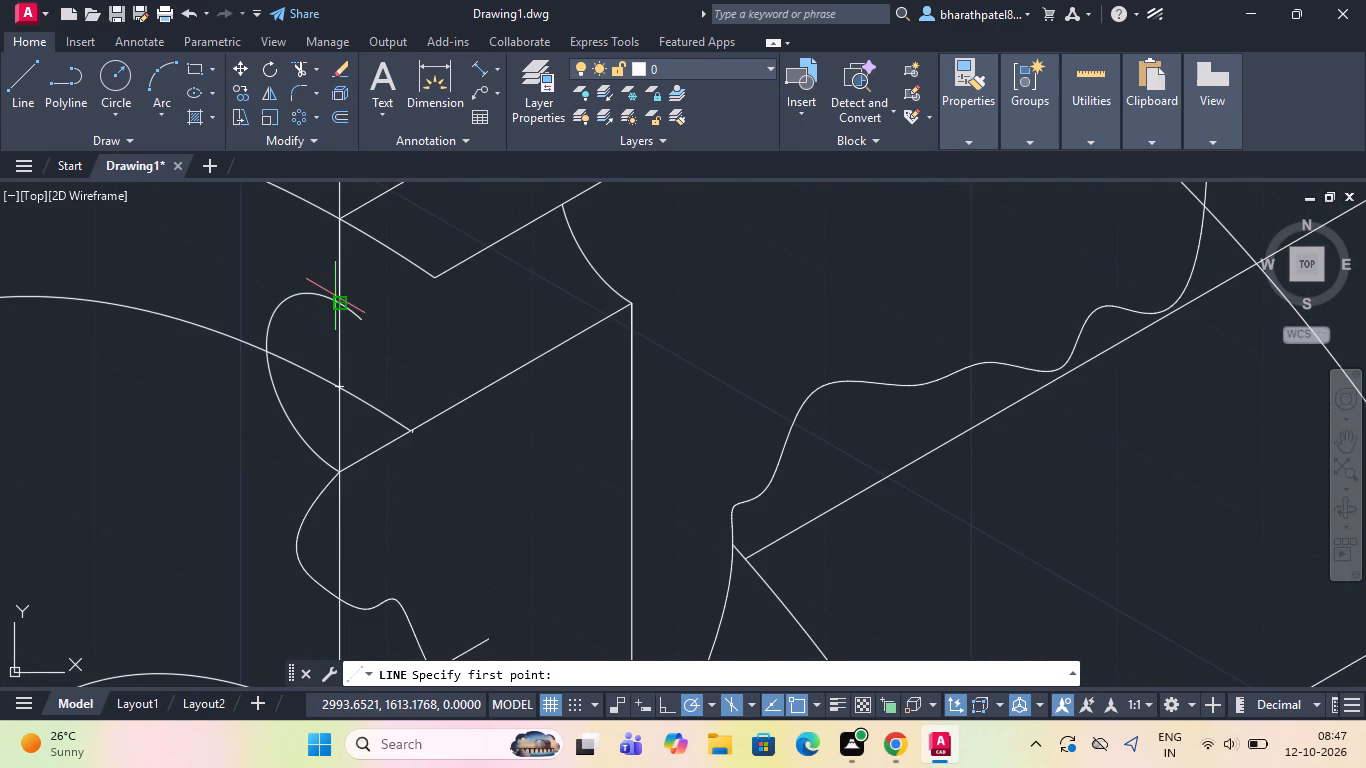
pyautogui.scroll(-2, 529, 262)
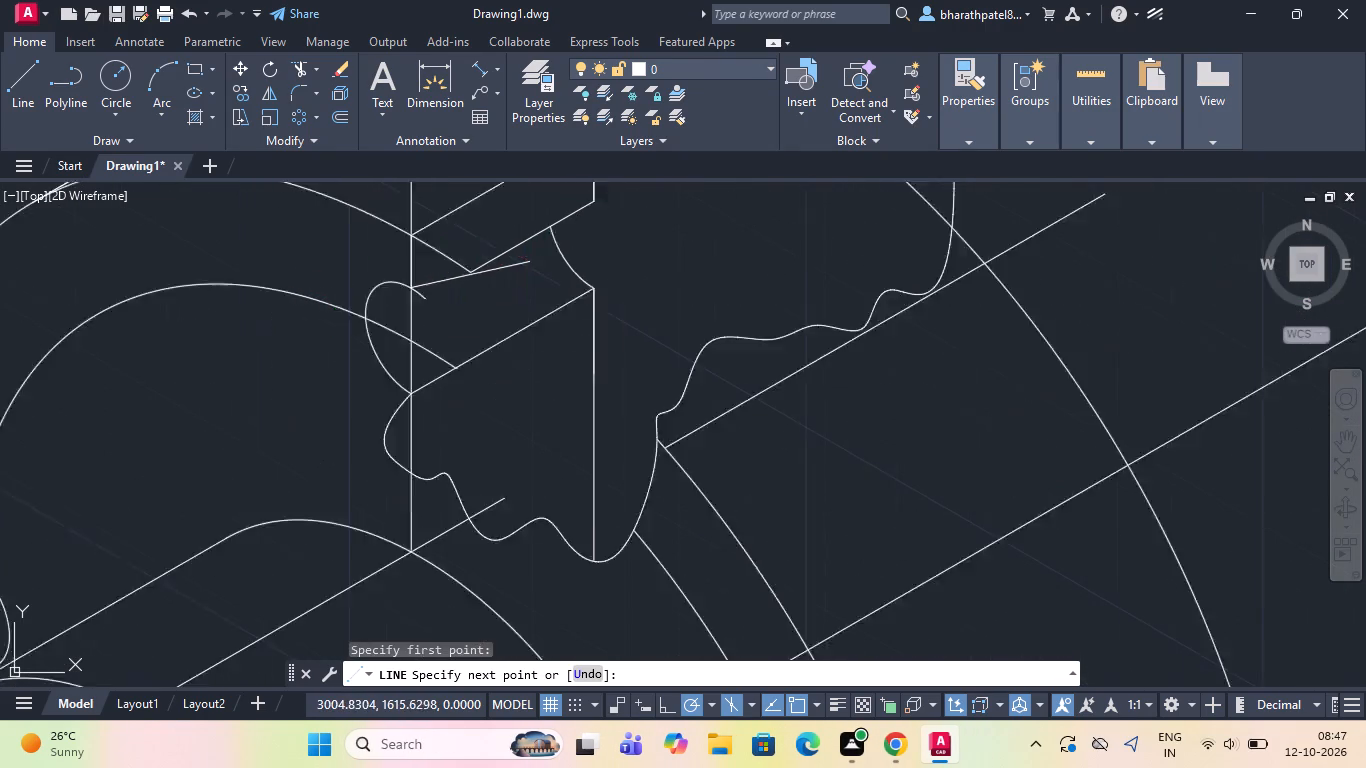
pyautogui.scroll(-2, 529, 262)
pyautogui.scroll(4, 529, 262)
pyautogui.scroll(-5, 533, 251)
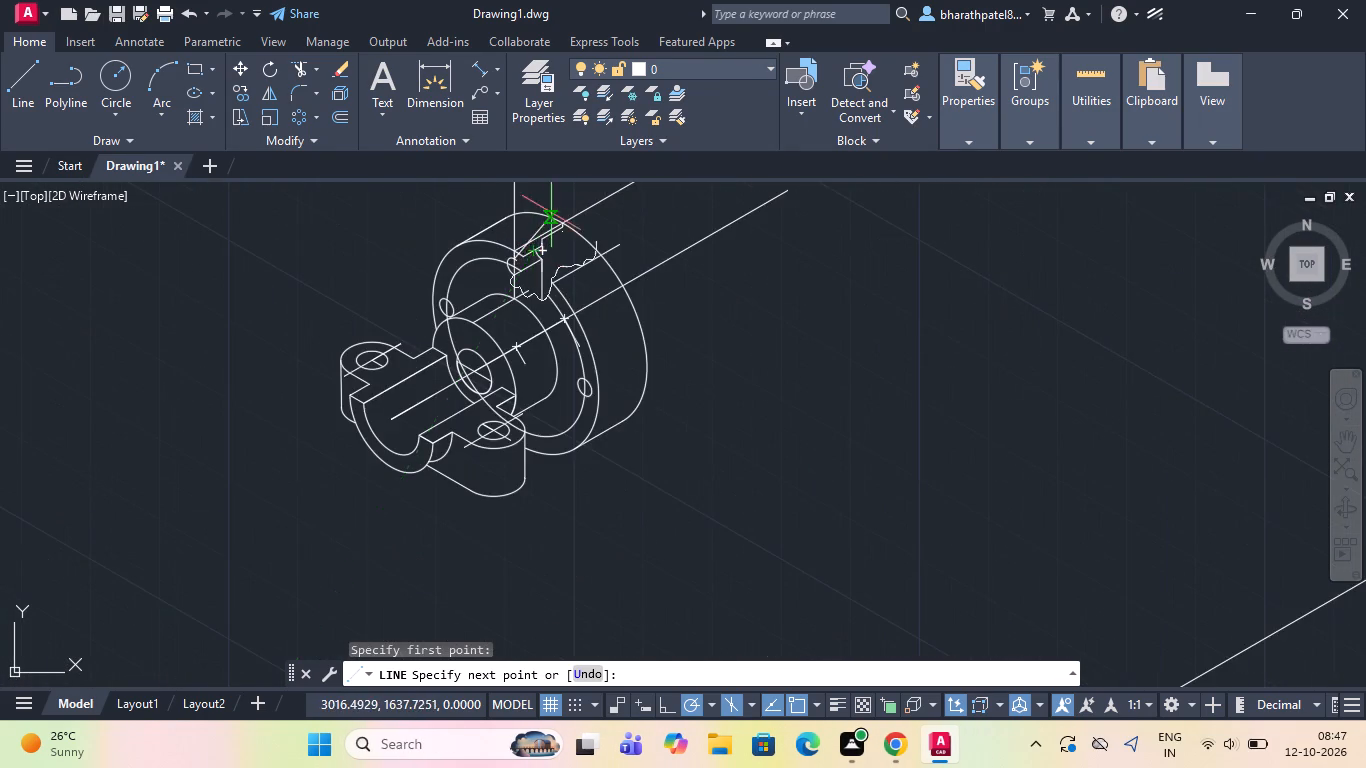
pyautogui.scroll(4, 551, 213)
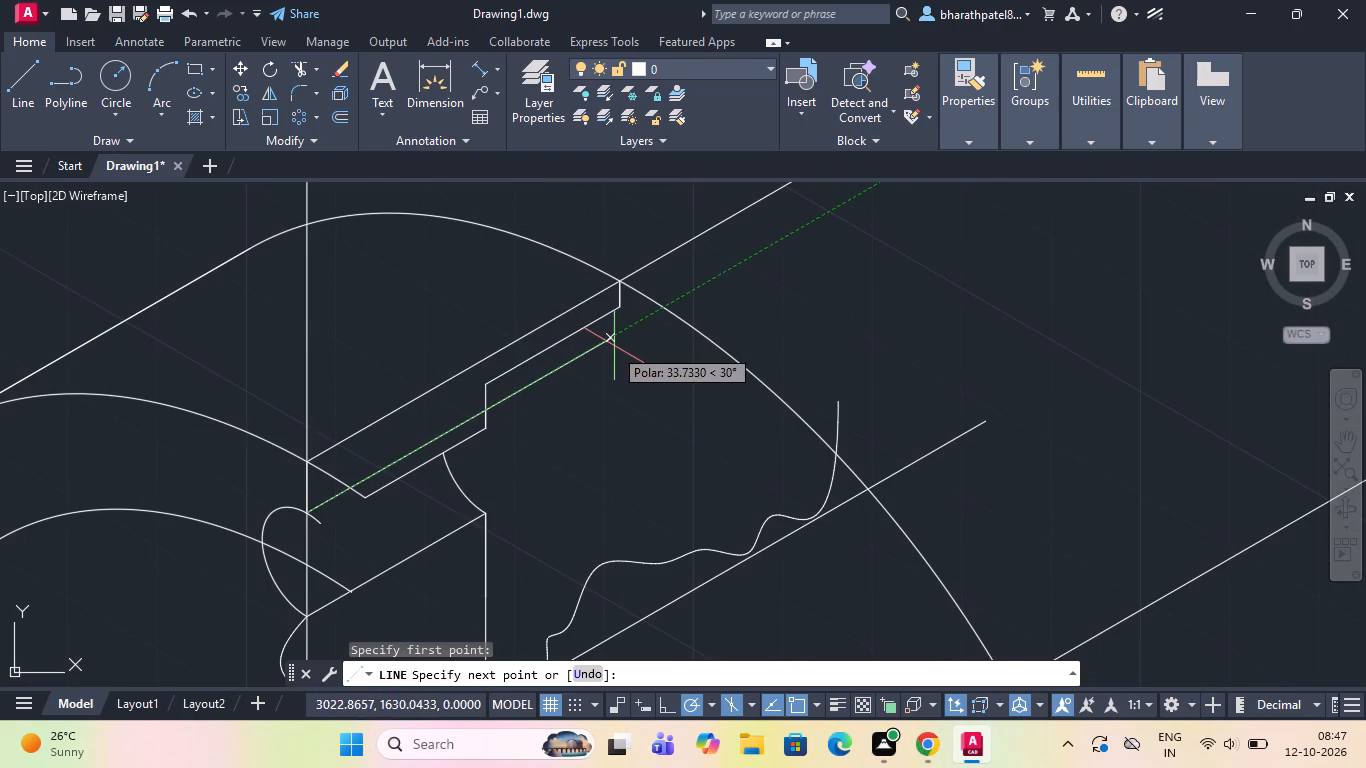
pyautogui.click(615, 345)
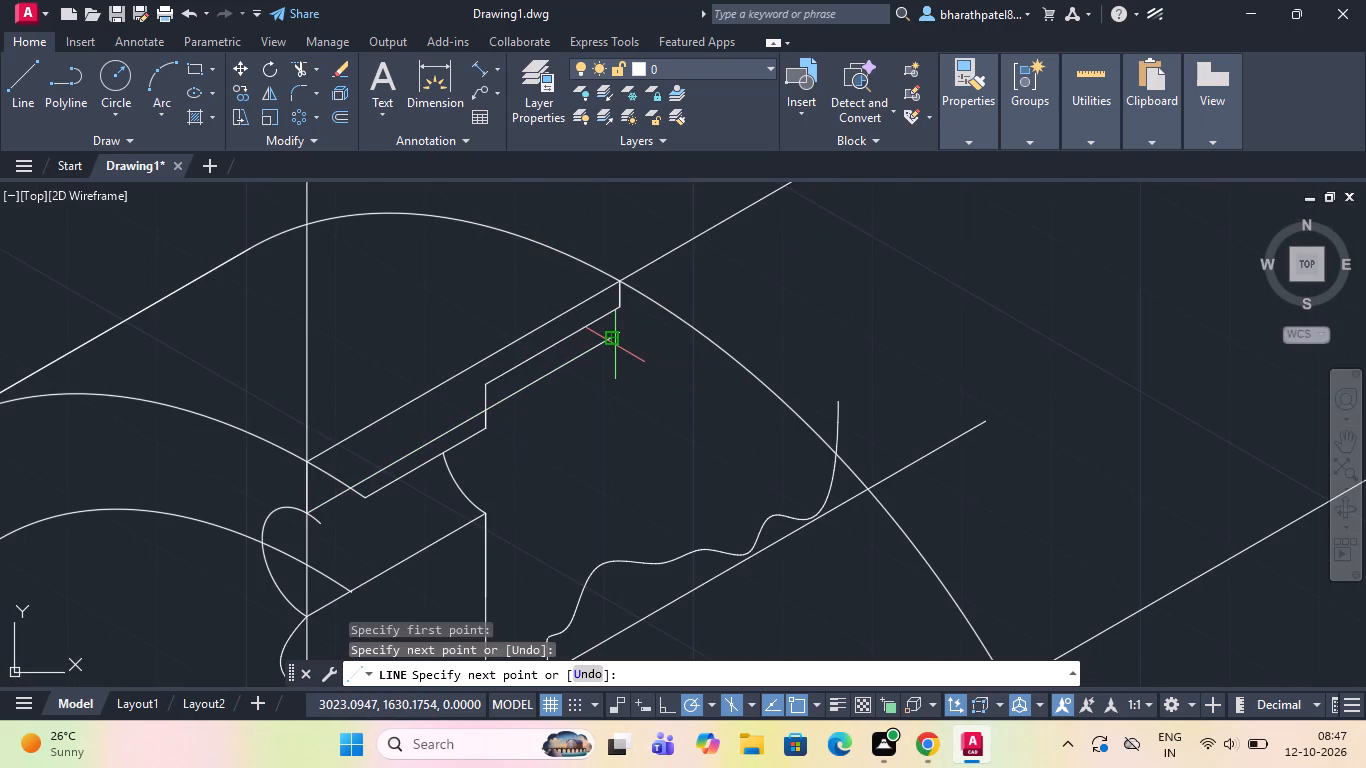
pyautogui.press('Escape')
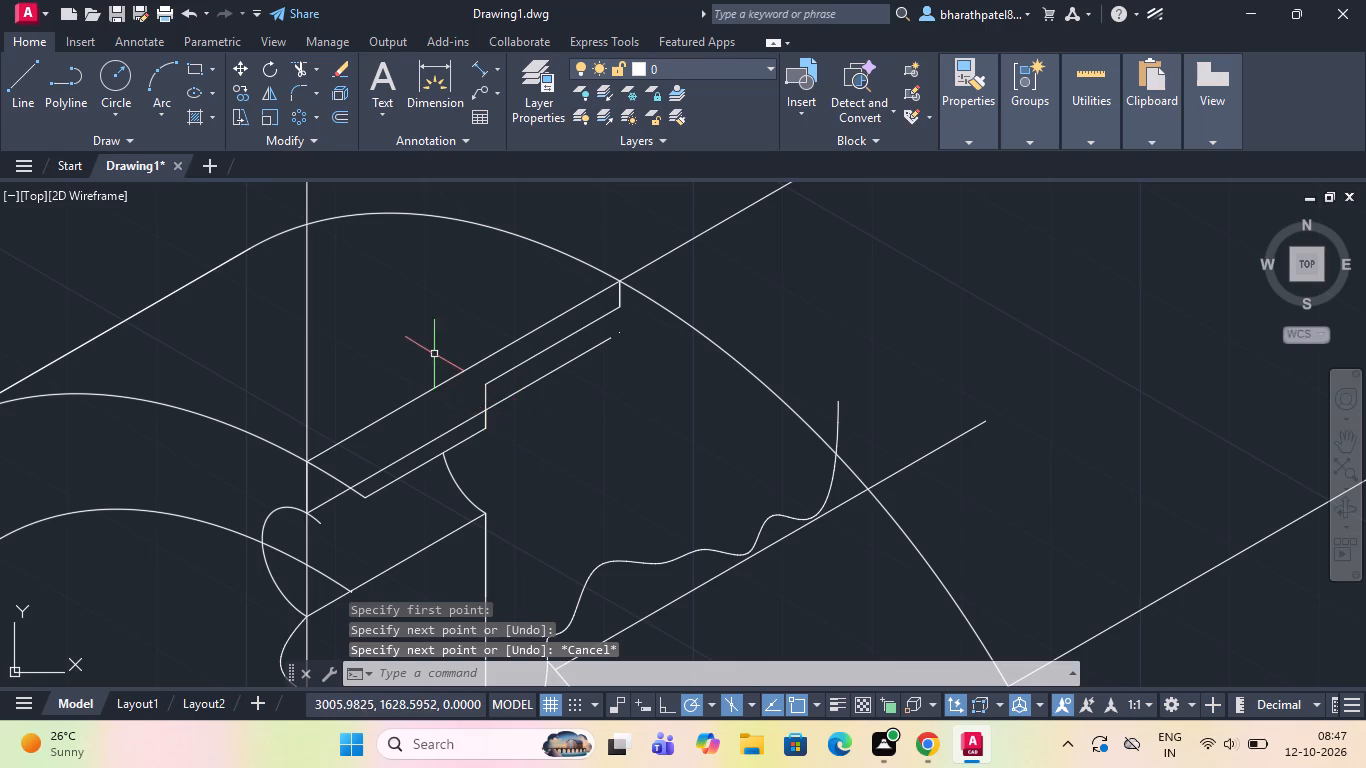
# Draw a short horizontal line at 0° from the centre of the rear bolt-hole arc toward the wavy break line.
pyautogui.scroll(-2, 434, 353)
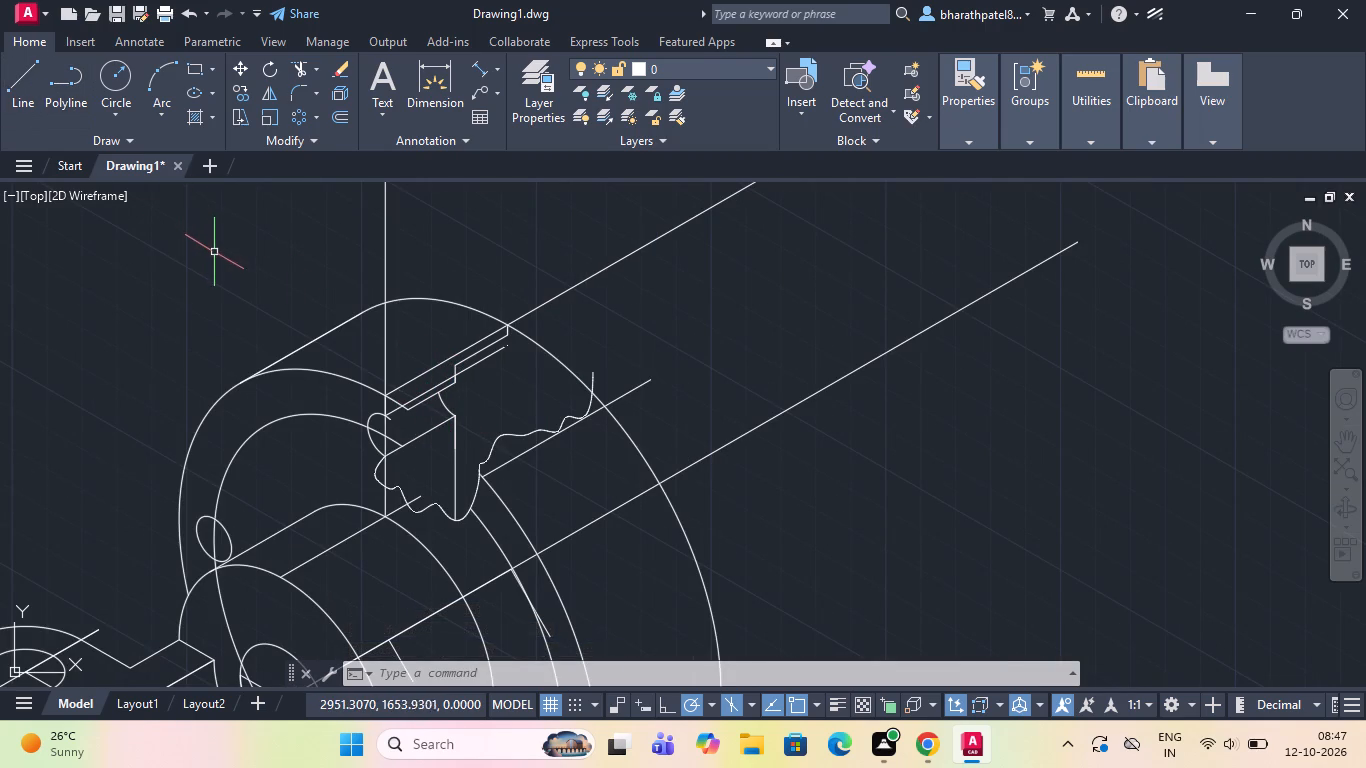
pyautogui.press('Escape')
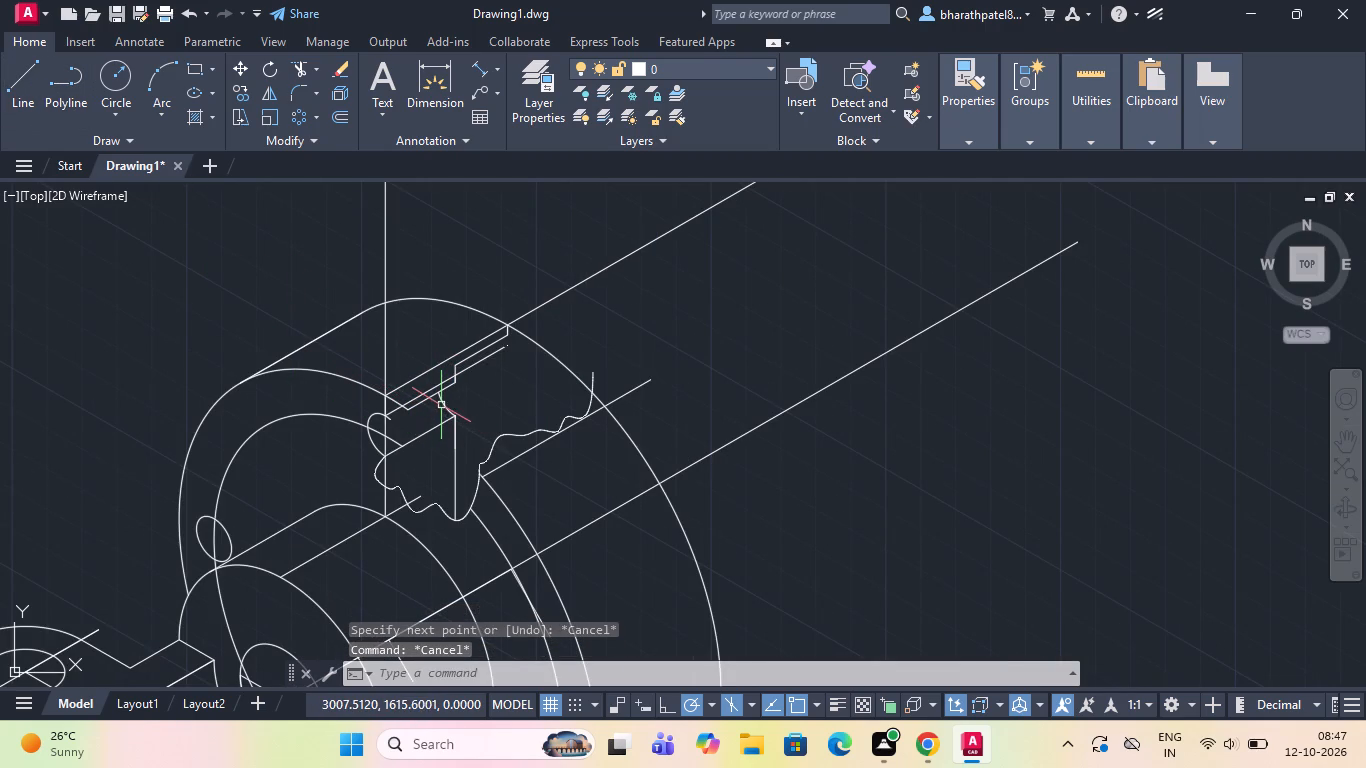
pyautogui.click(441, 404)
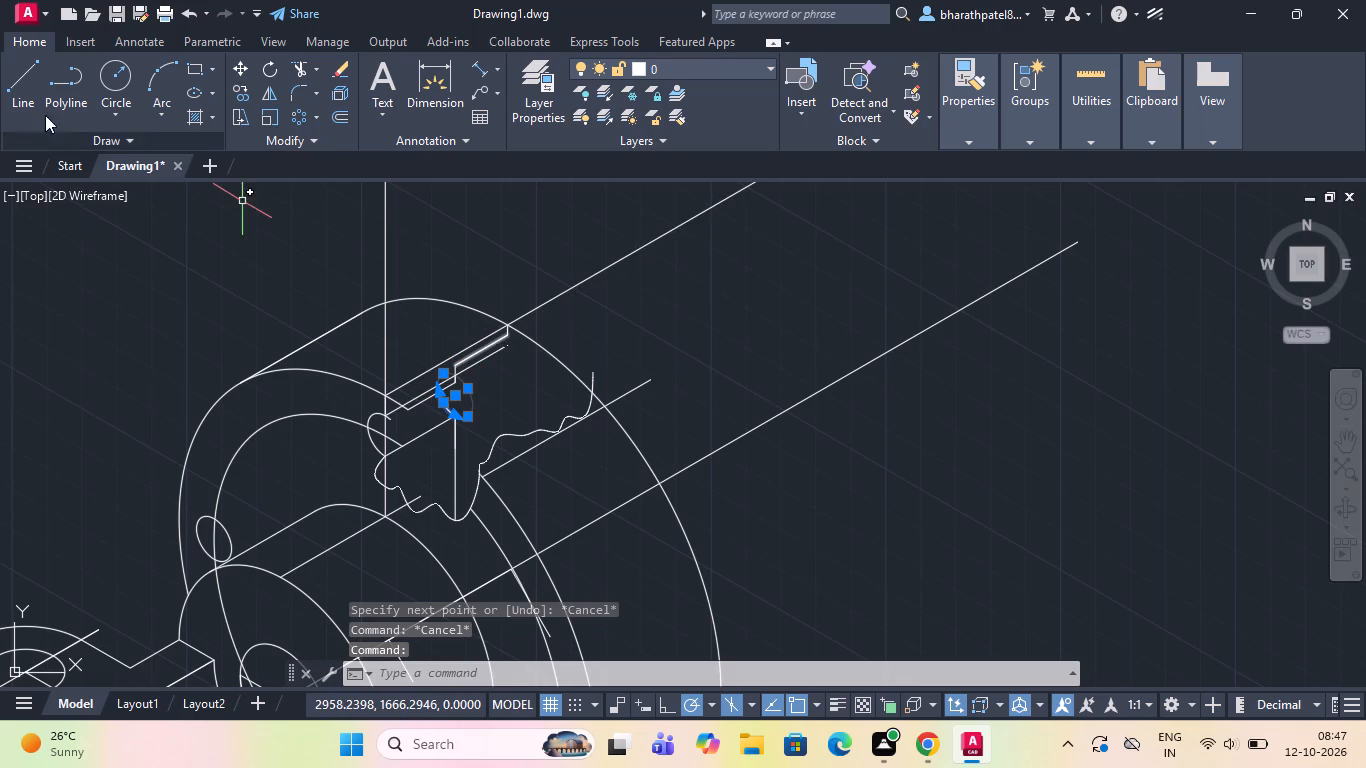
pyautogui.click(11, 81)
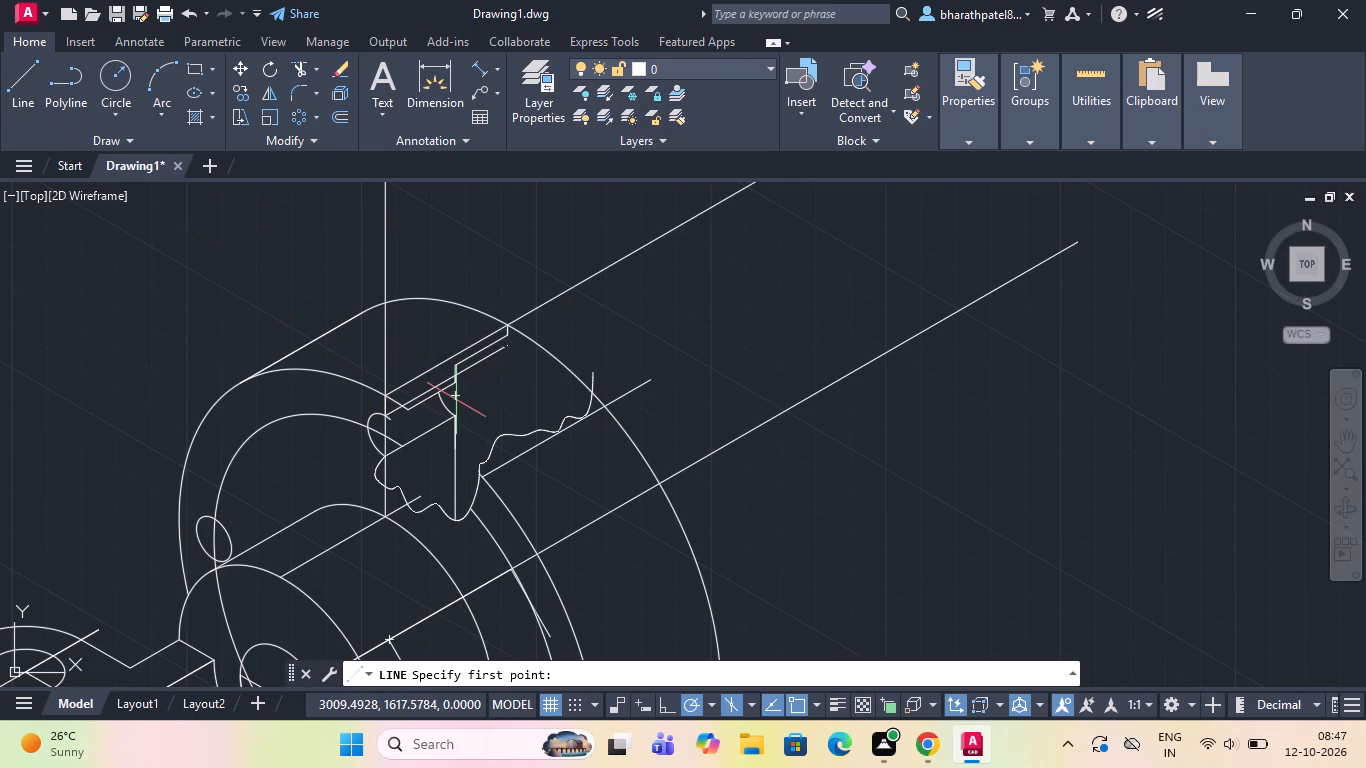
pyautogui.click(459, 399)
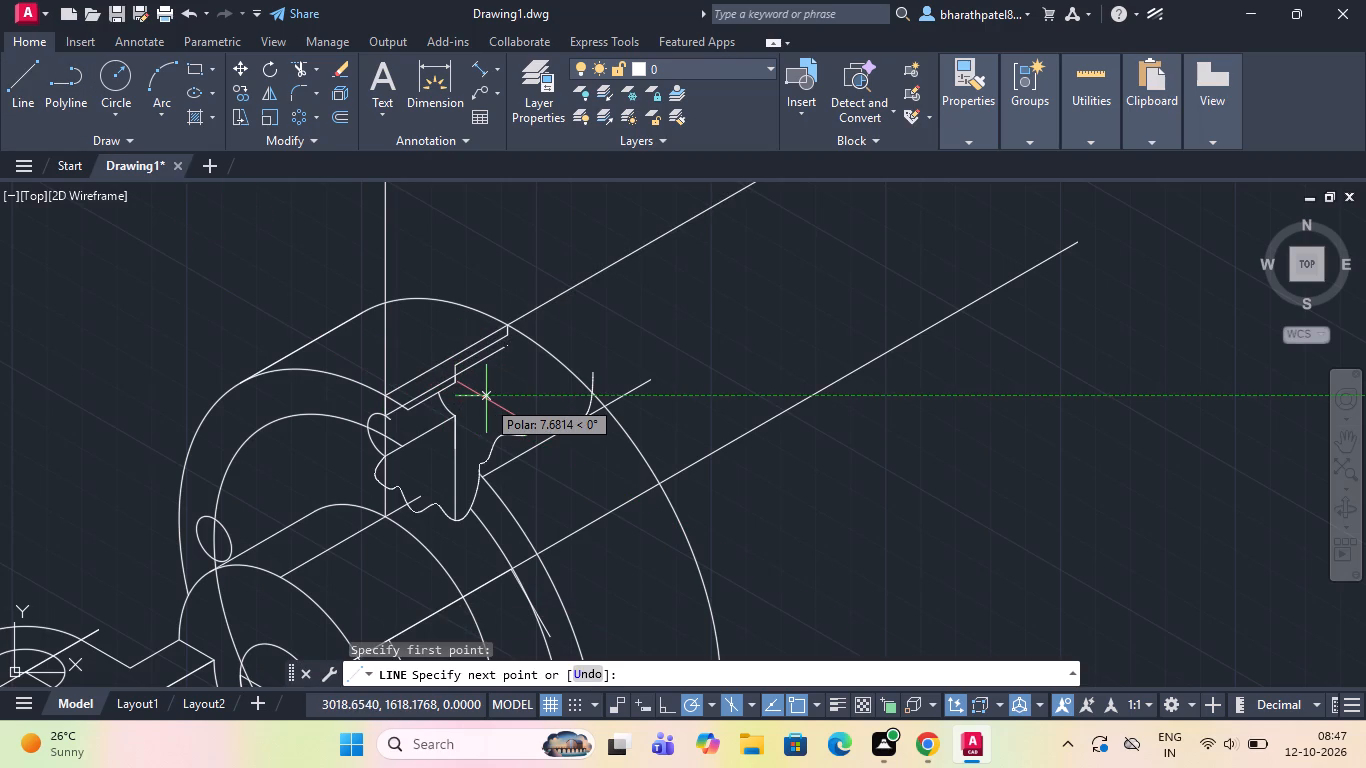
pyautogui.click(526, 399)
pyautogui.press('Escape')
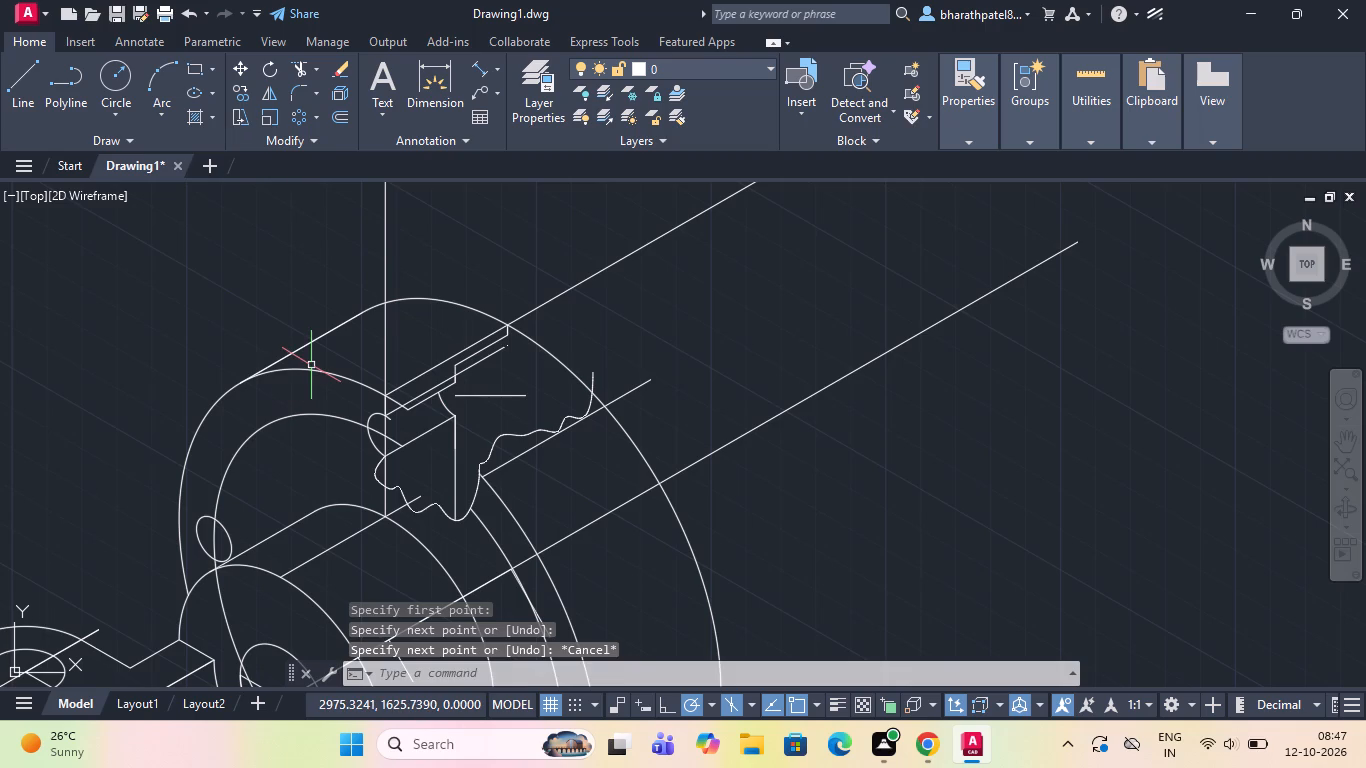
# Draw an isocircle of diameter 10 centred on the inner end of the short horizontal line at the rear bolt hole.
pyautogui.press('Escape')
pyautogui.write('ell')
pyautogui.press('Return')
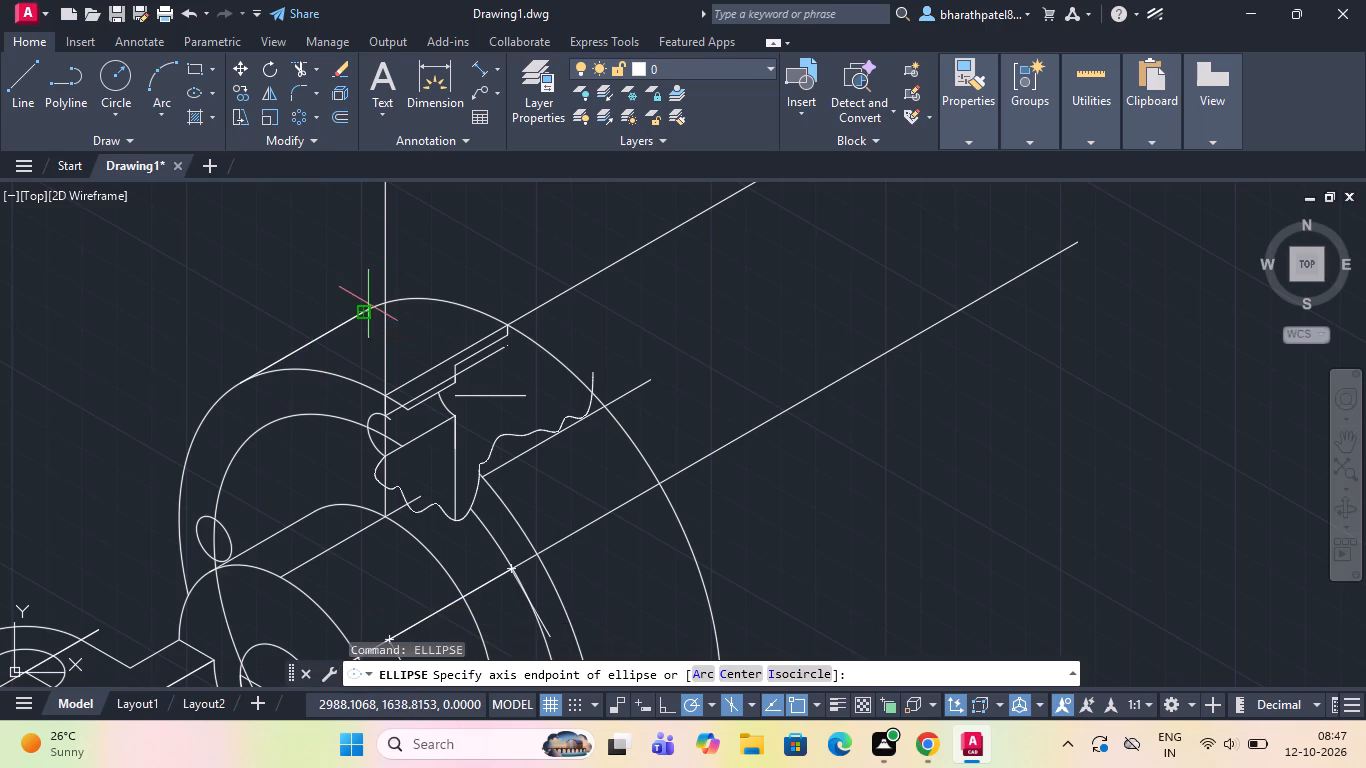
pyautogui.click(812, 670)
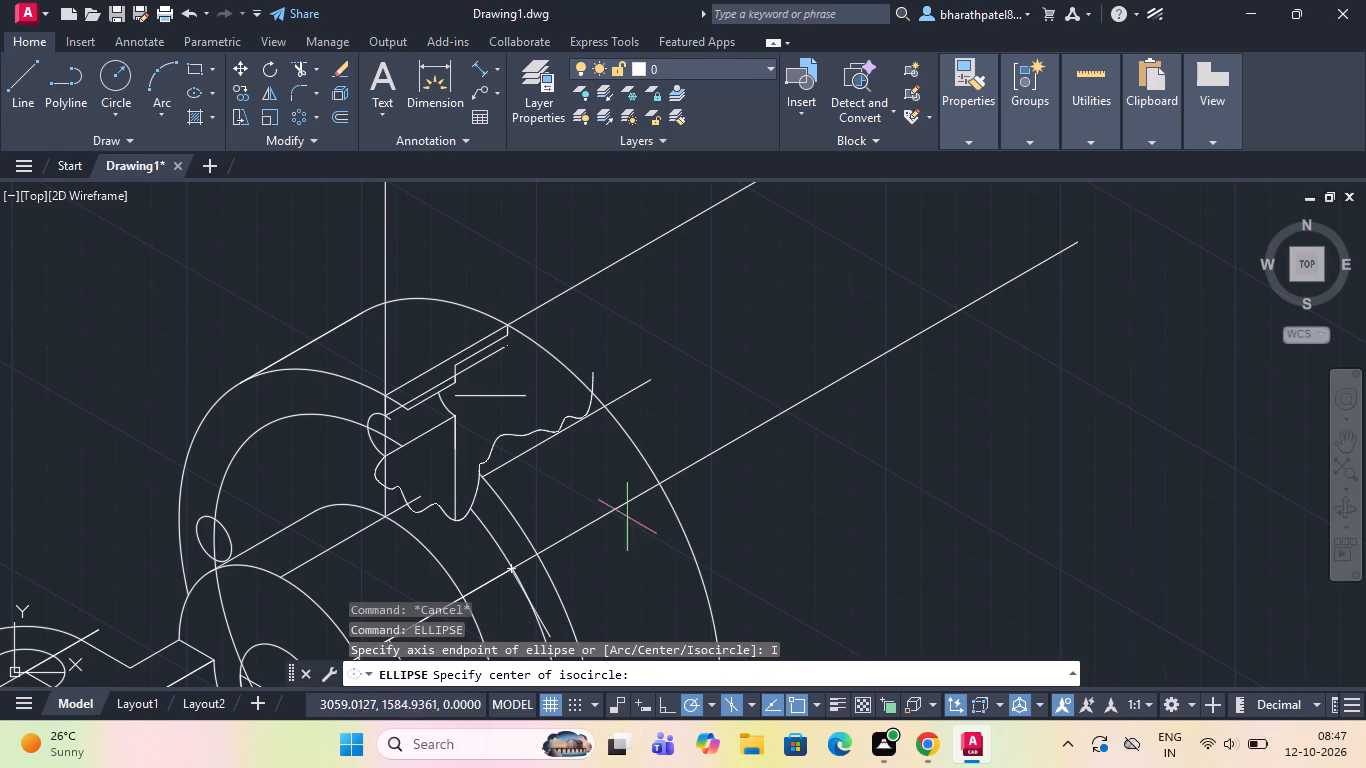
pyautogui.scroll(2, 471, 388)
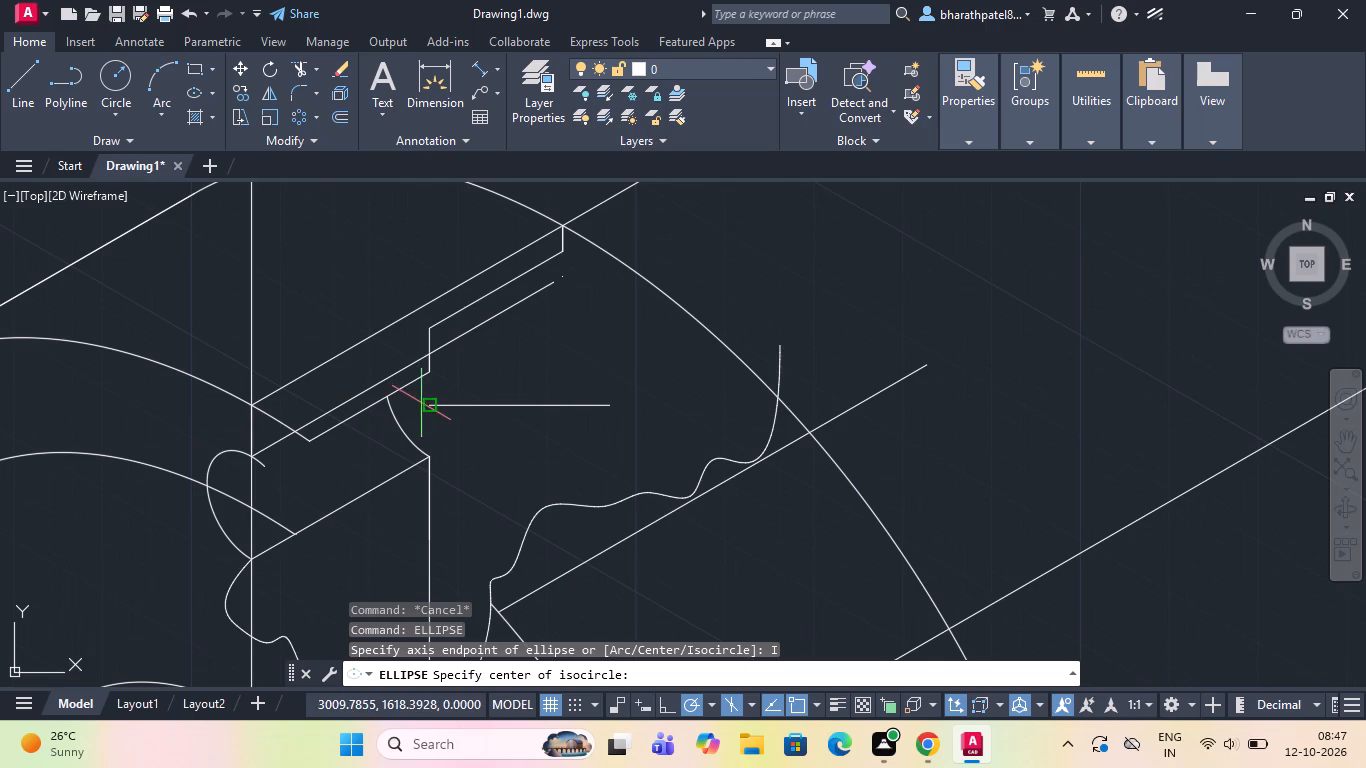
pyautogui.click(433, 402)
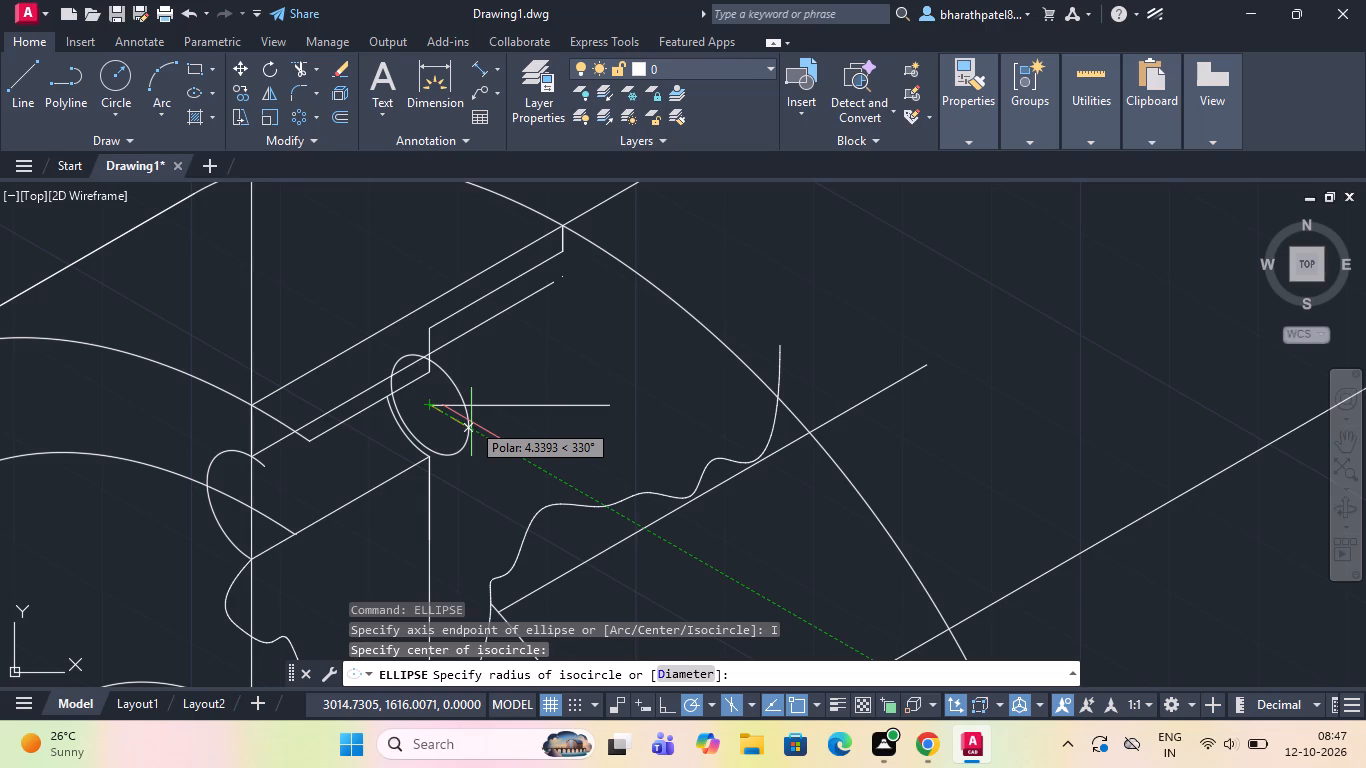
pyautogui.click(691, 681)
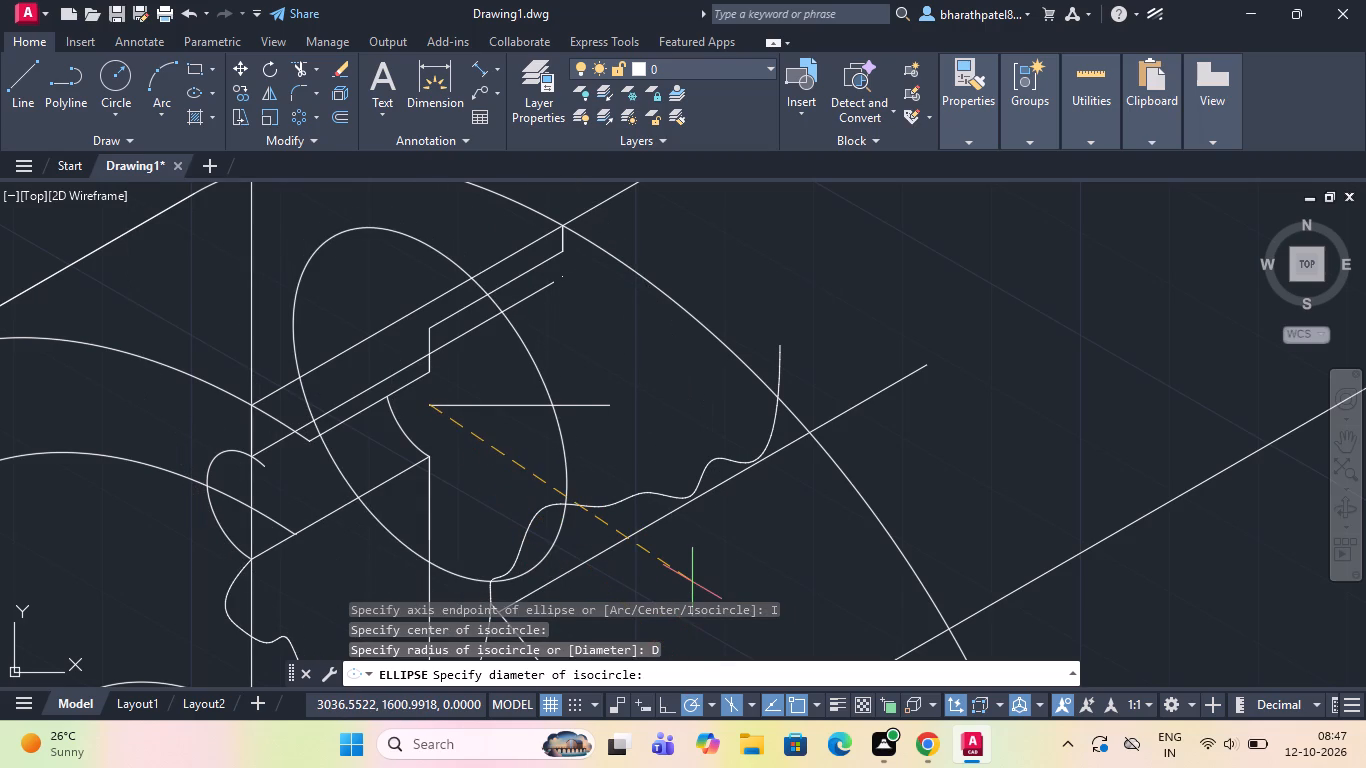
pyautogui.press('1')
pyautogui.press('0')
pyautogui.press('Return')
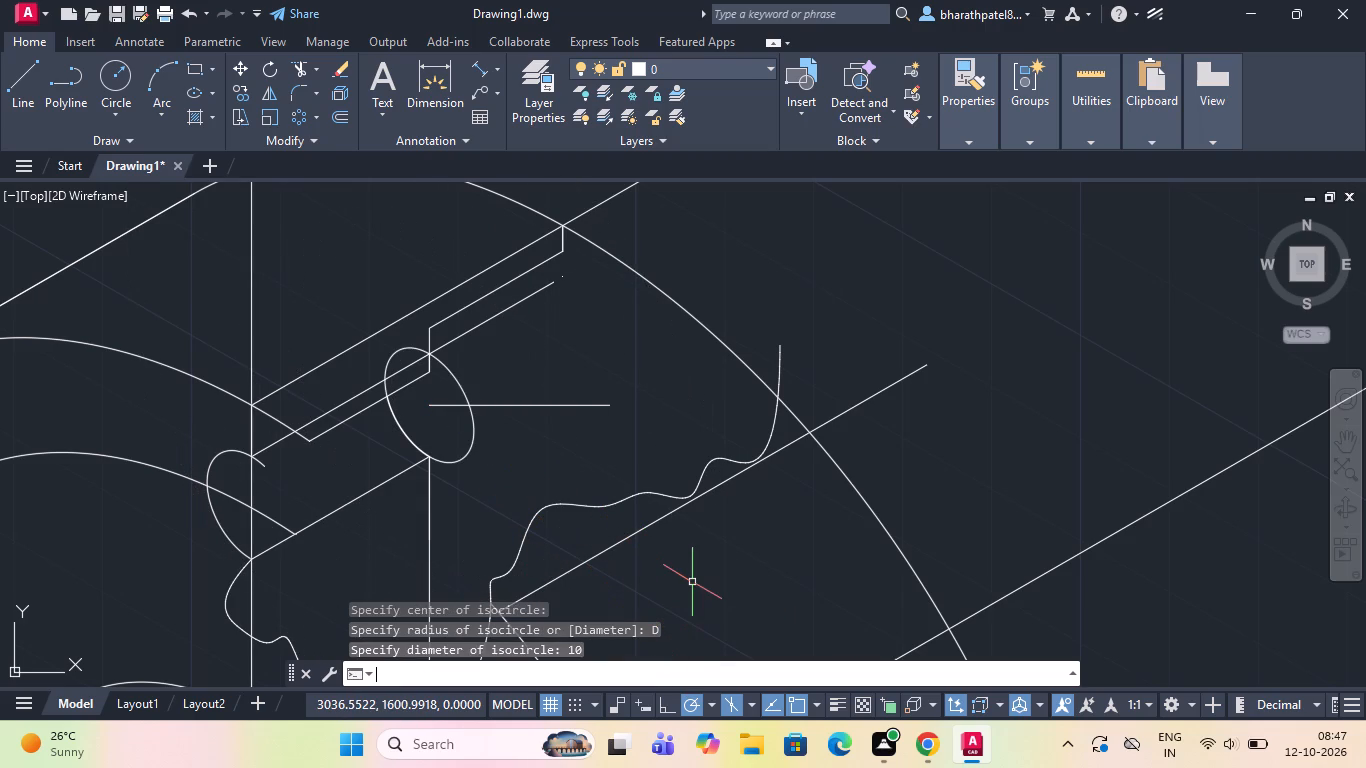
pyautogui.press('Escape')
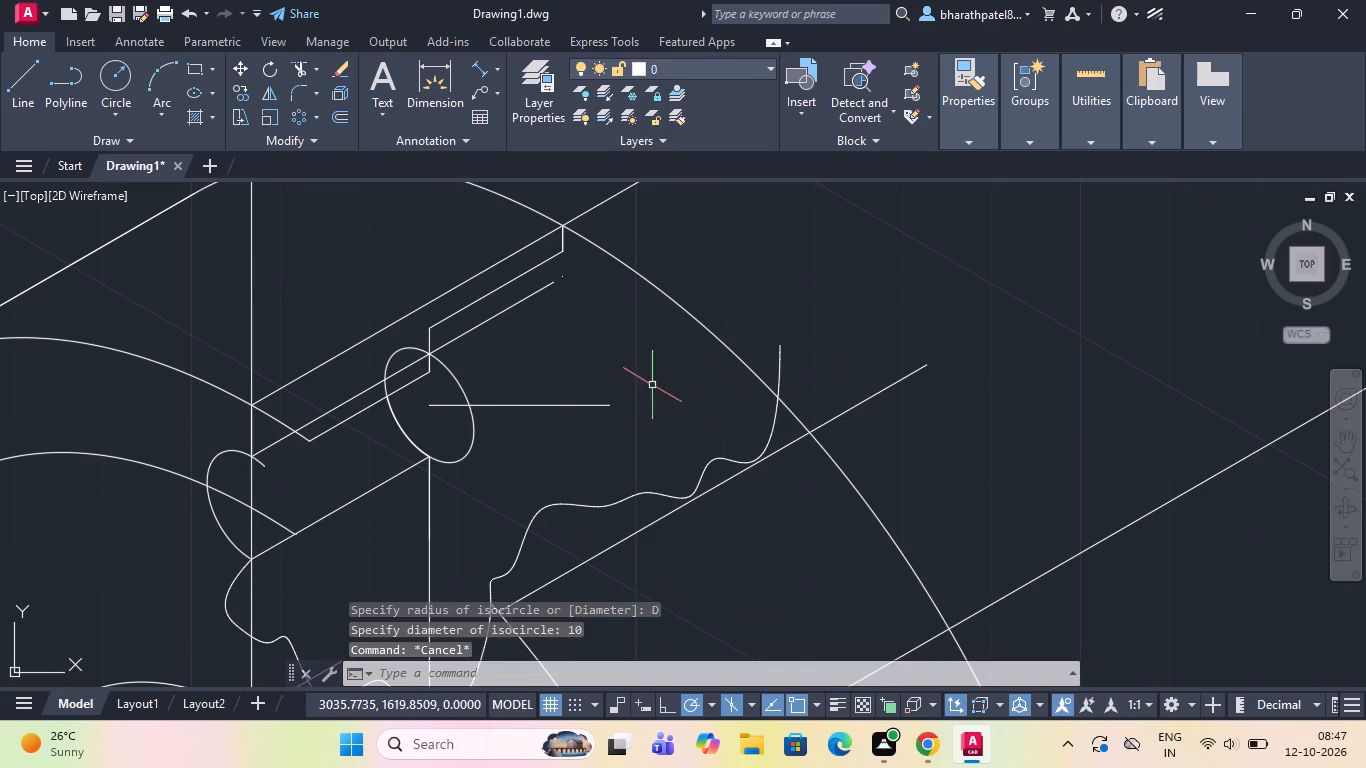
# Trim the duplicate lower 30° step line, the flange arc's overhang and the short vertical edge's end inside the rear isocircle.
pyautogui.click(301, 61)
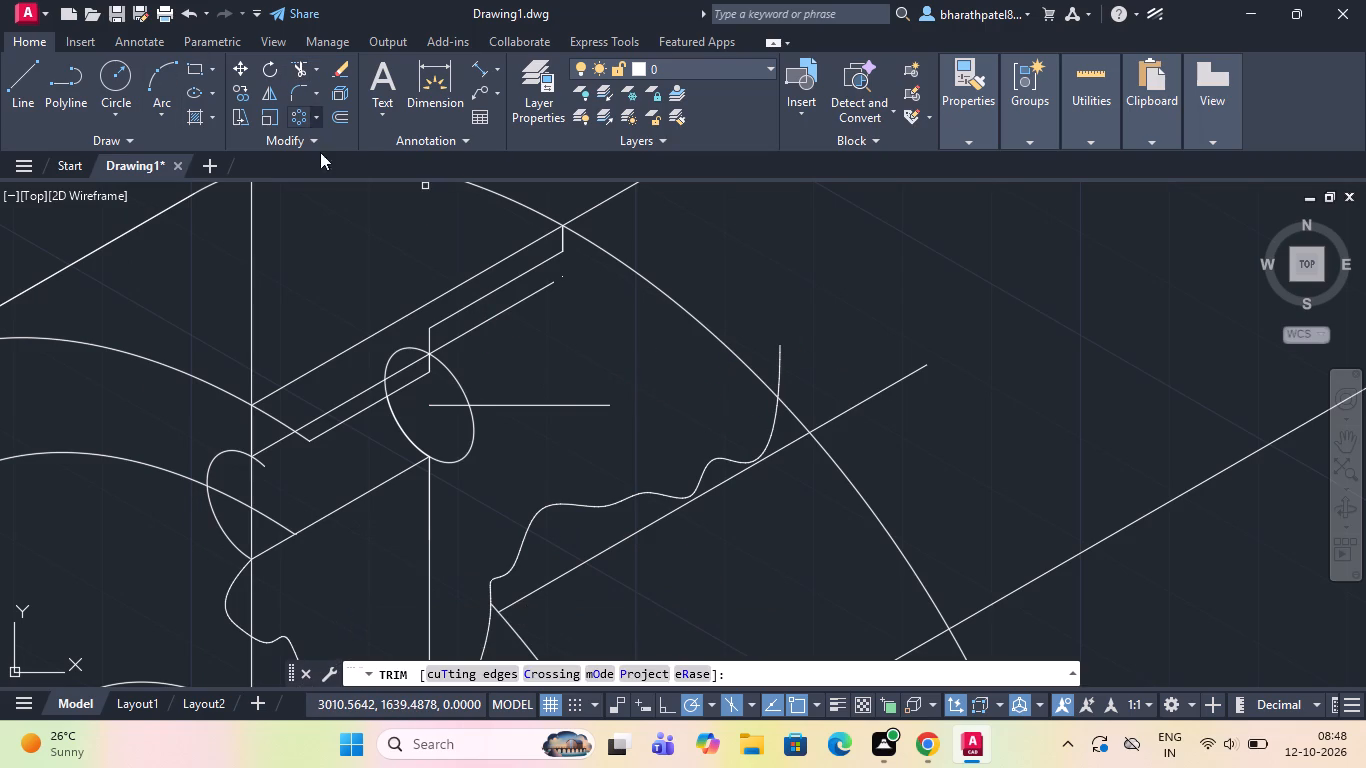
pyautogui.click(338, 425)
pyautogui.click(311, 438)
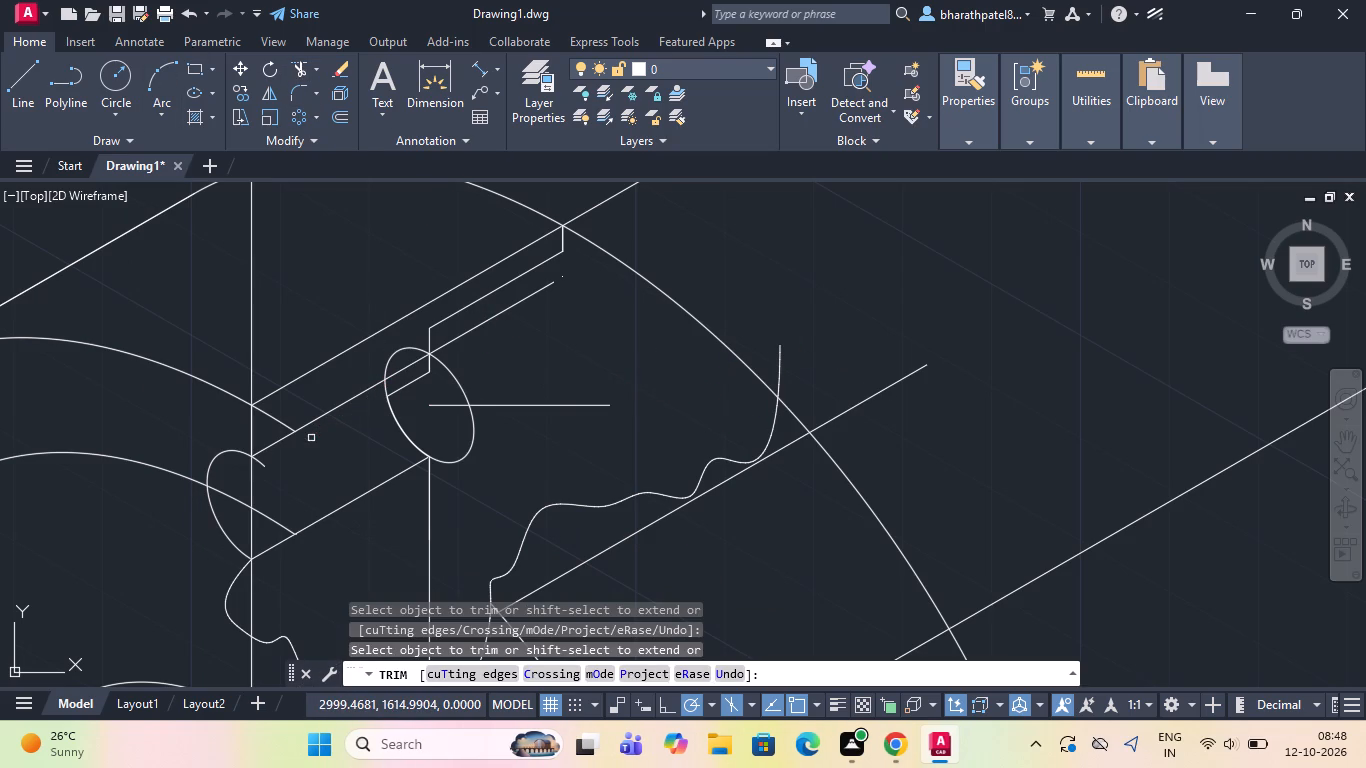
pyautogui.click(406, 386)
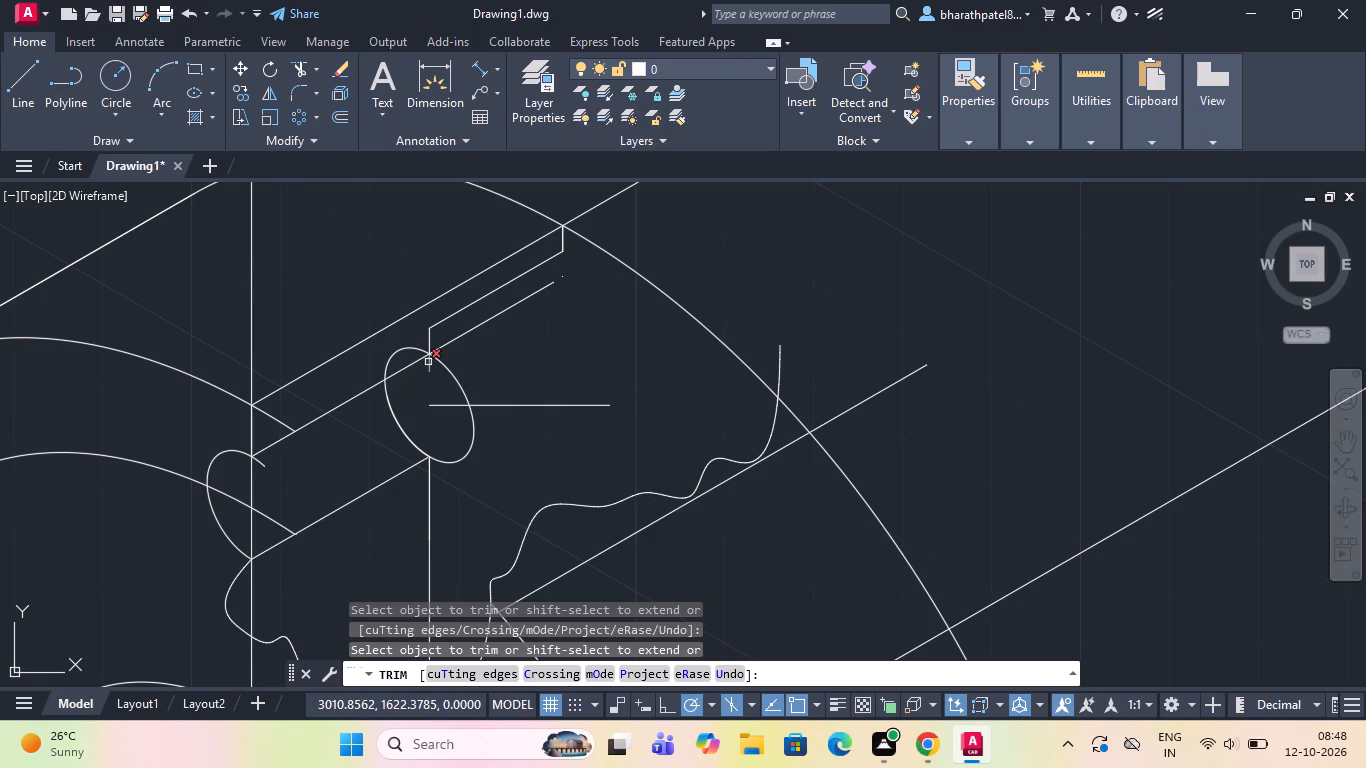
pyautogui.click(428, 362)
pyautogui.click(430, 366)
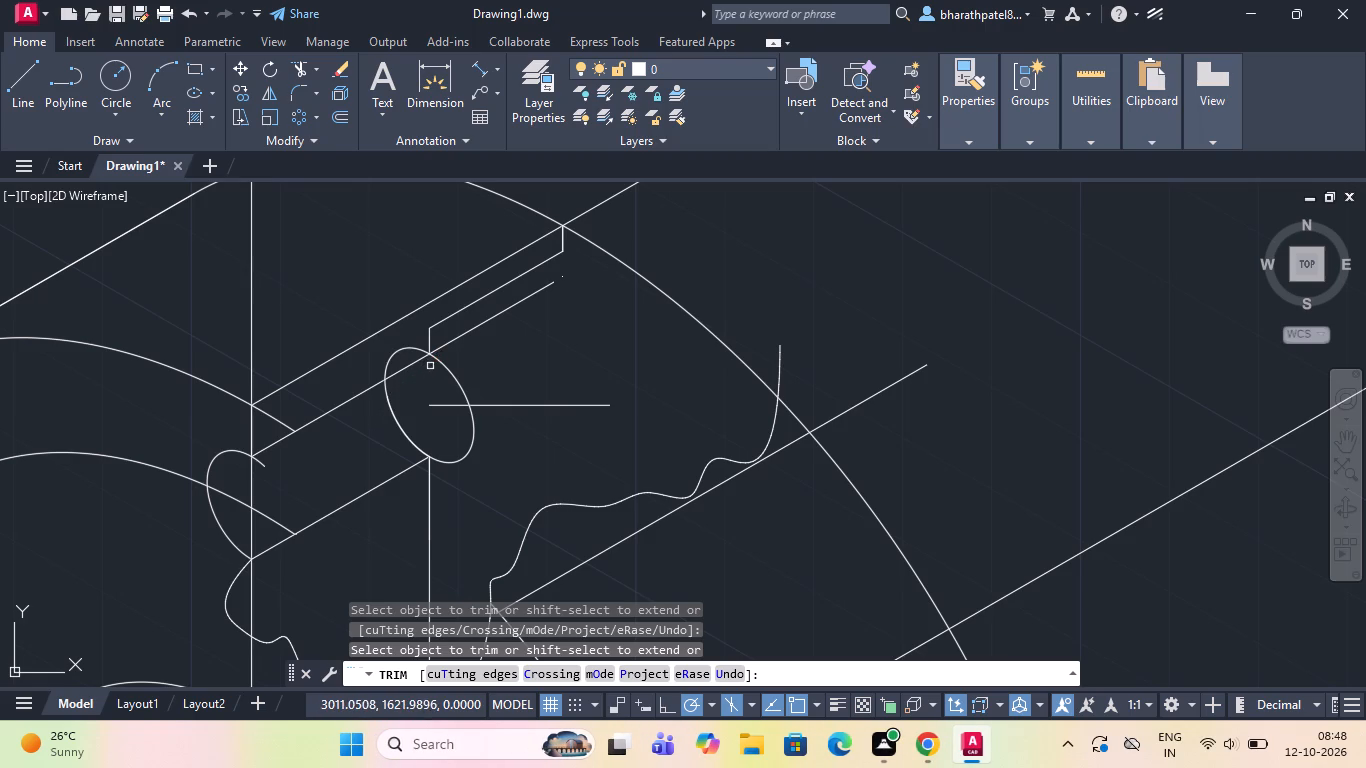
# Trim the rear isocircle to its lower-left arc between the hole's section lines and remove the horizontal helper line.
pyautogui.click(401, 349)
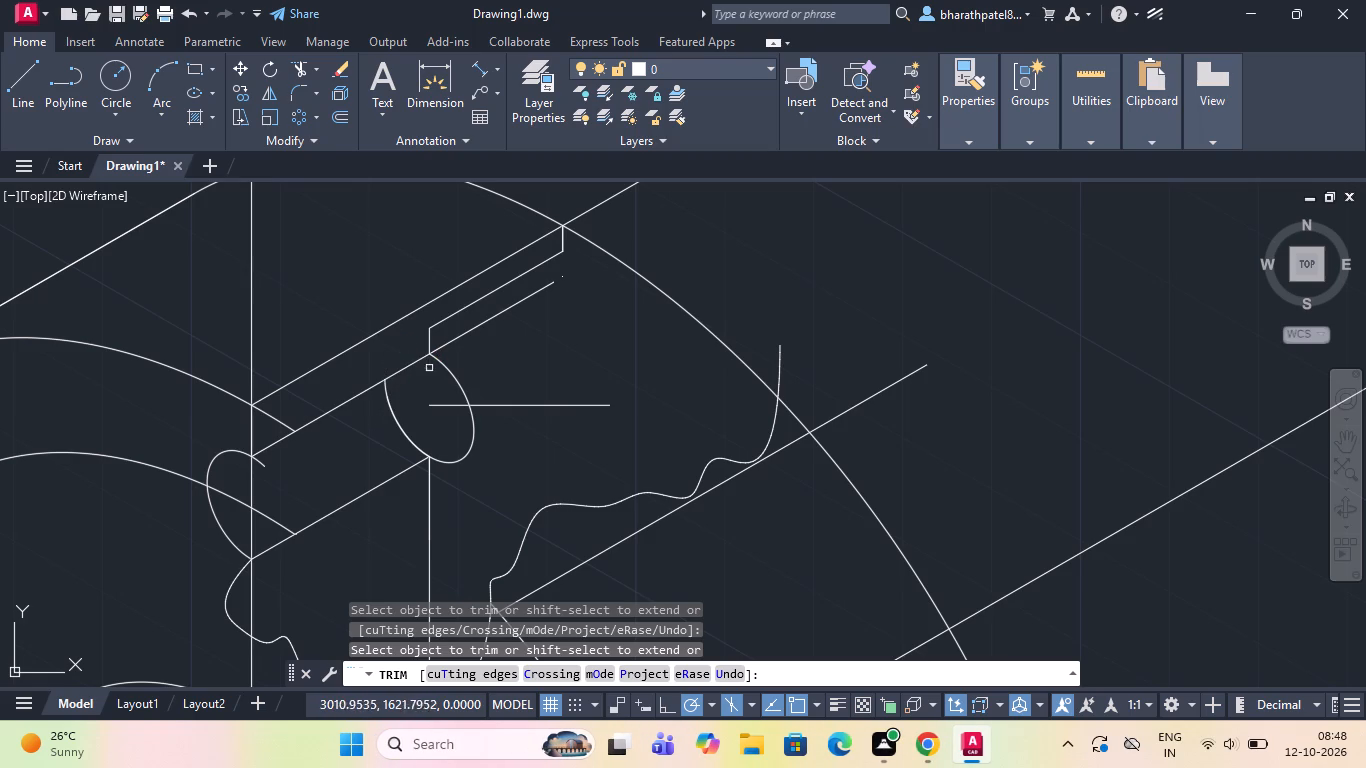
pyautogui.click(459, 386)
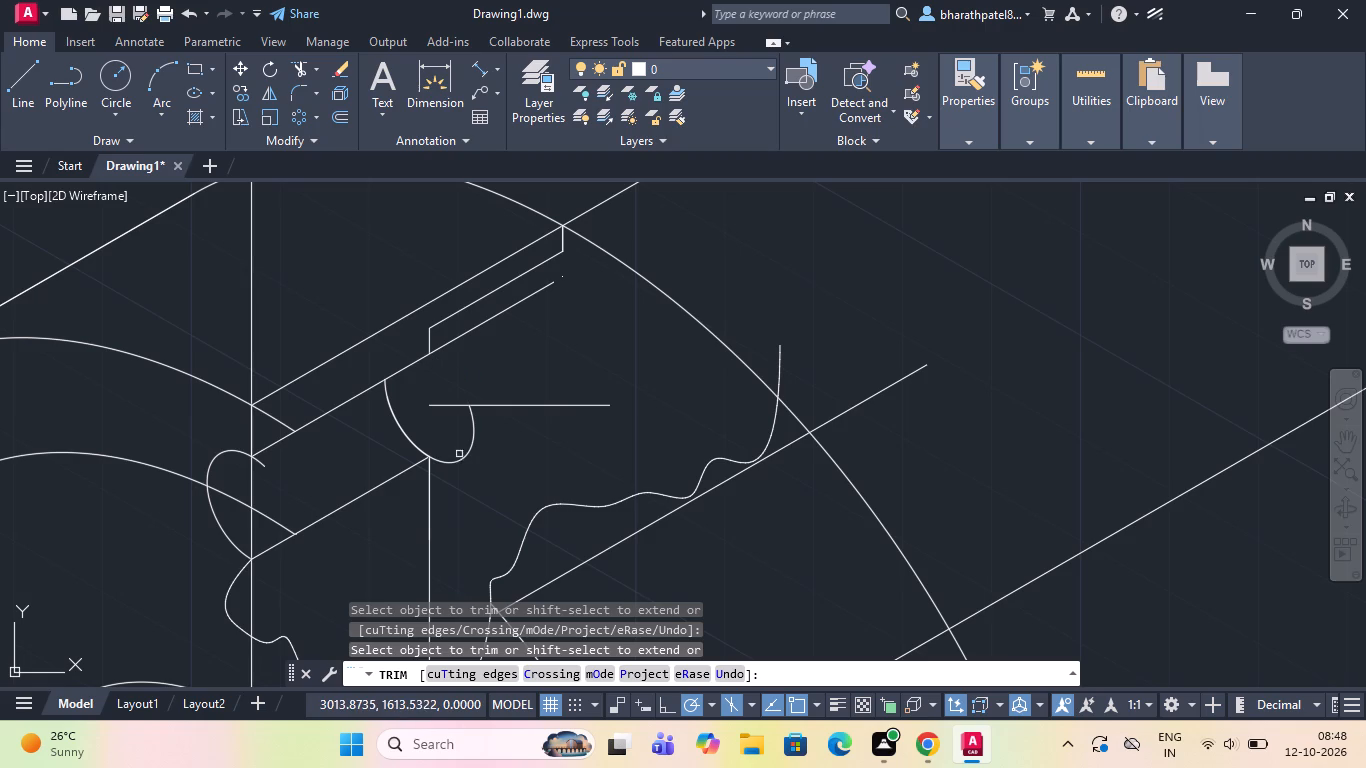
pyautogui.click(462, 458)
pyautogui.click(477, 404)
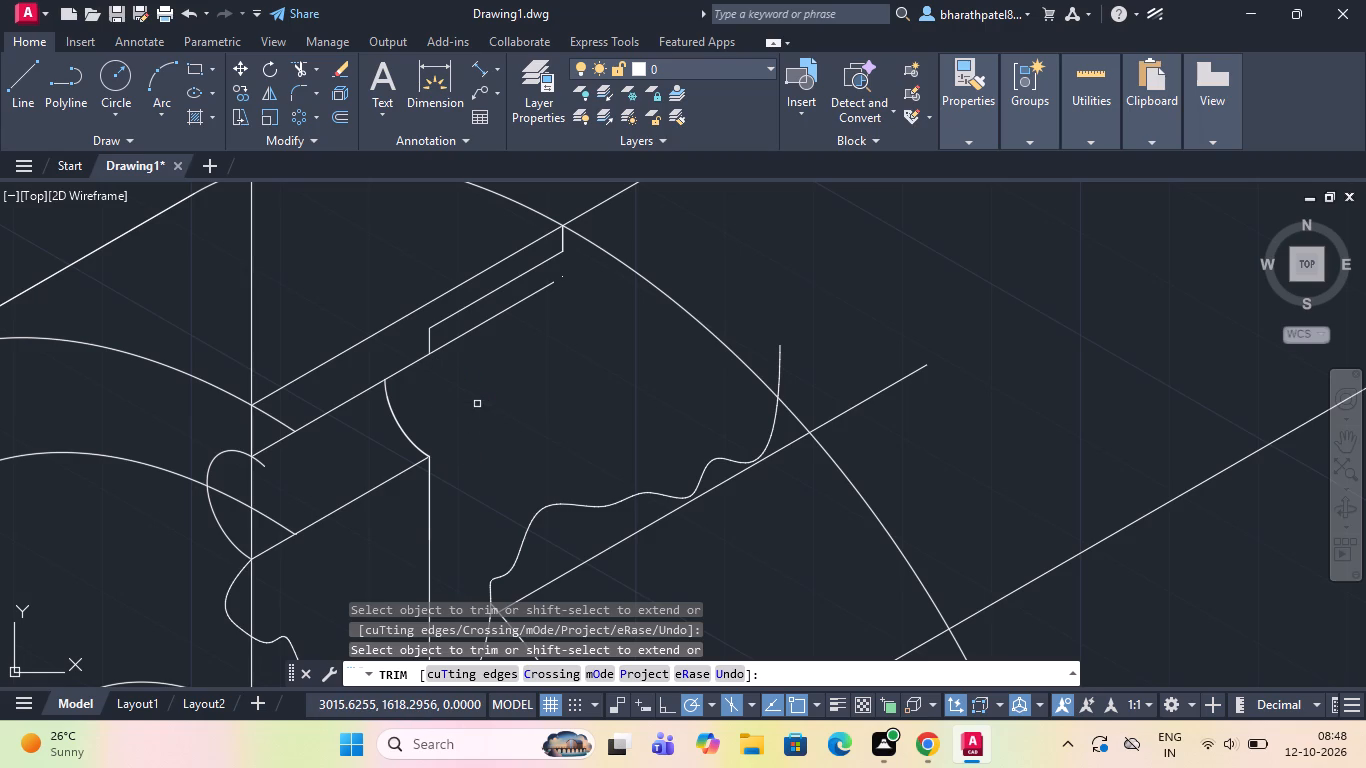
# Trim the hole's upper 30° section line beyond the short vertical step edge and remove the stray fragment past its end.
pyautogui.click(488, 322)
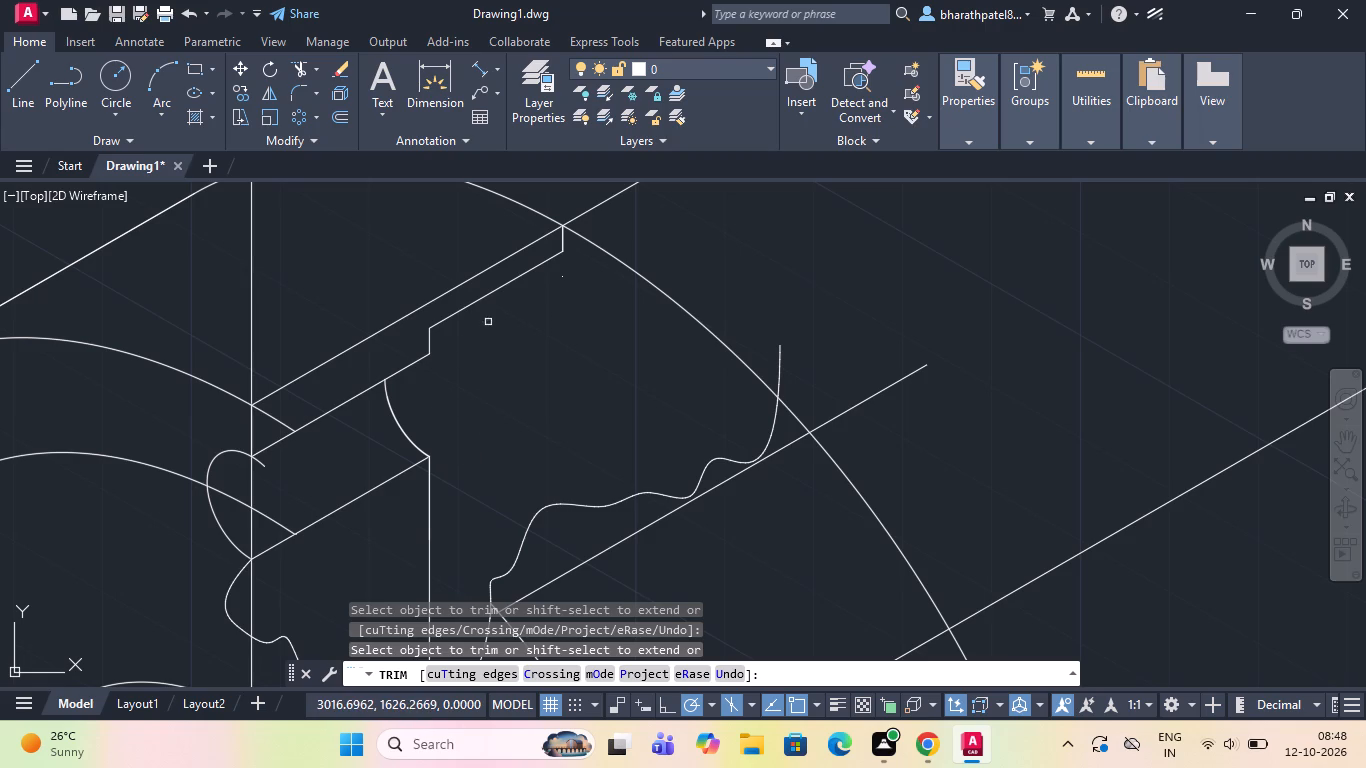
pyautogui.tripleClick(565, 276)
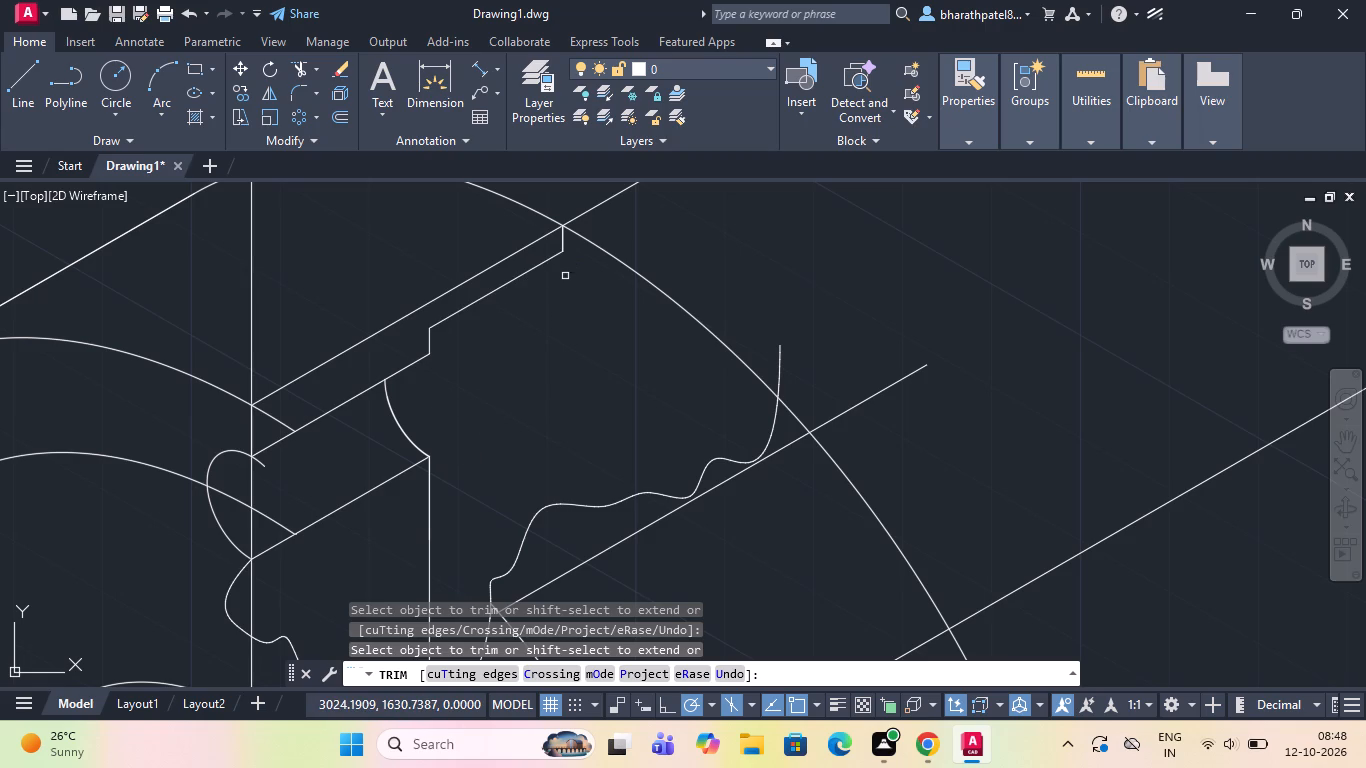
pyautogui.click(565, 276)
pyautogui.click(542, 364)
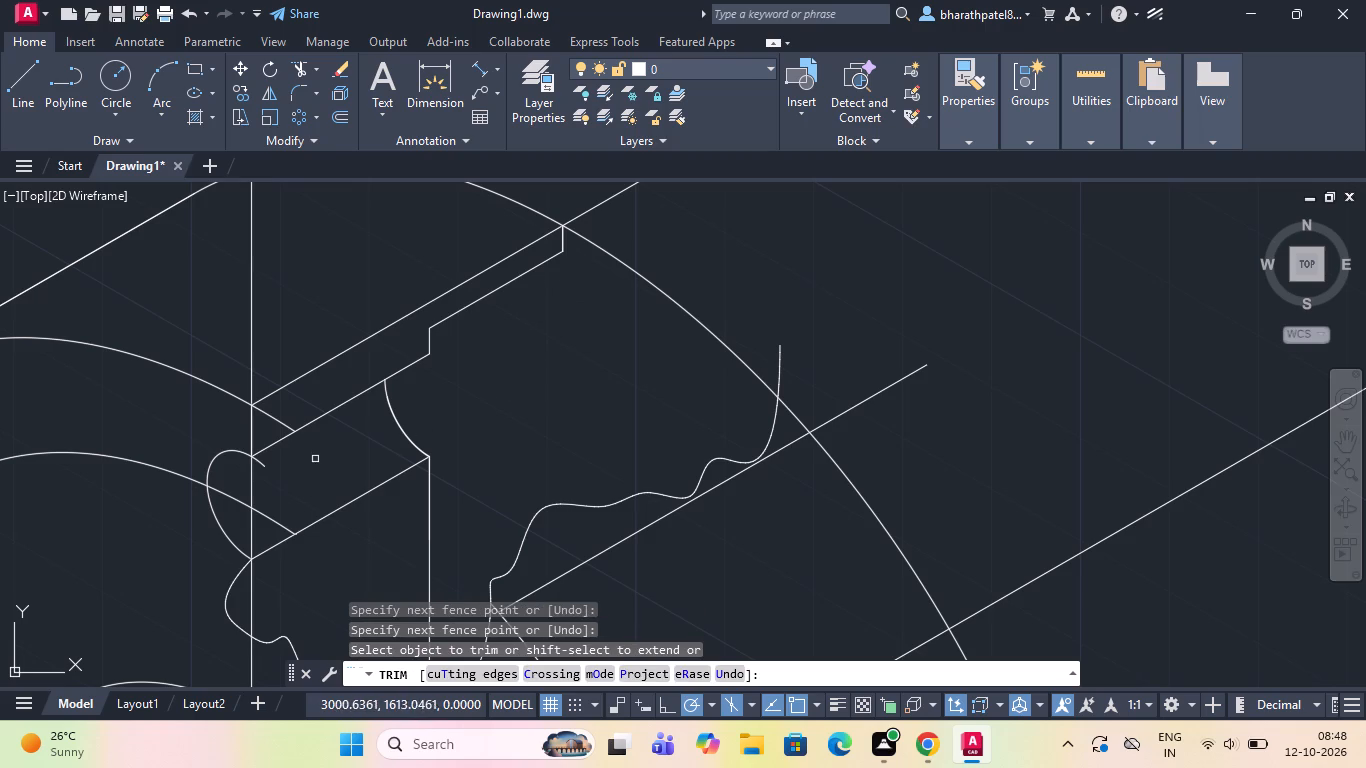
# Trim the front bolt-hole ellipse's overhang inside the cut and the vertical section line's portion crossing the hole opening.
pyautogui.click(266, 469)
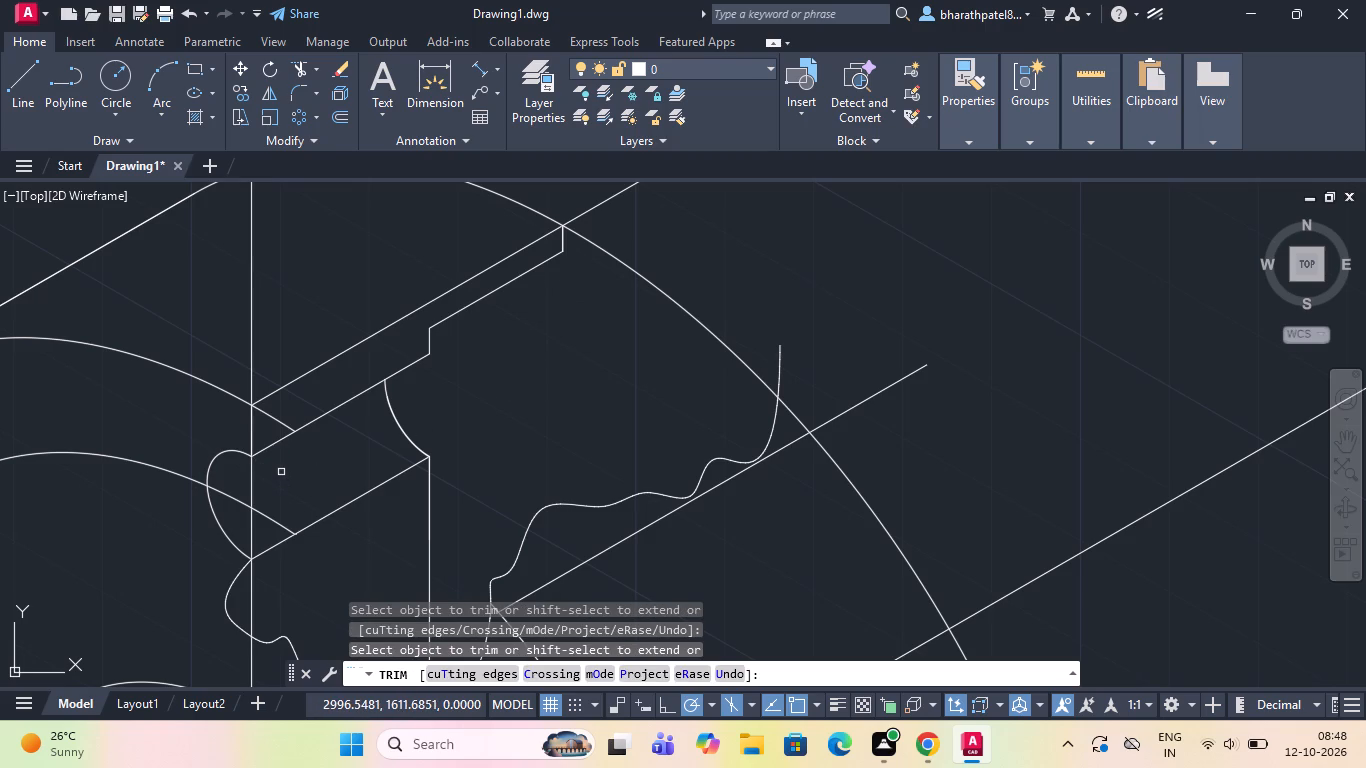
pyautogui.scroll(-1, 281, 471)
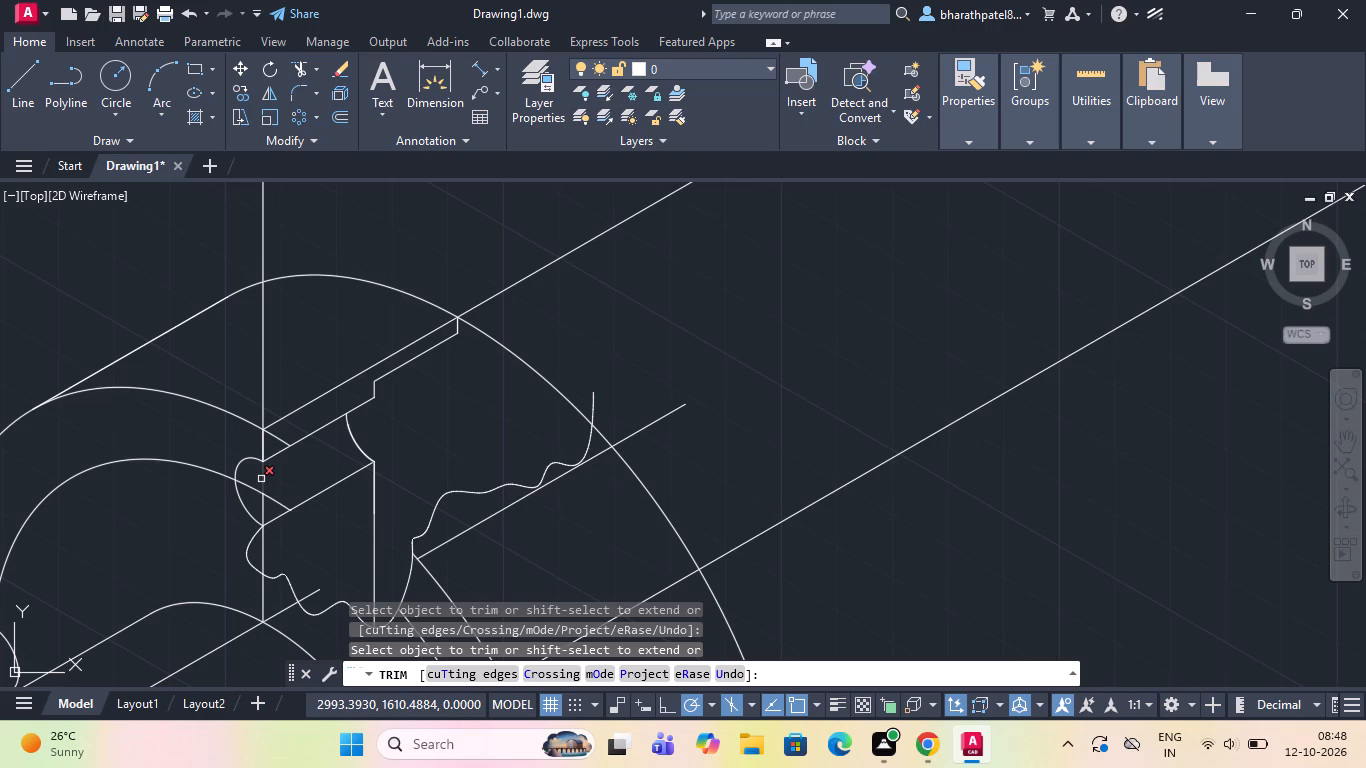
pyautogui.click(261, 479)
pyautogui.click(262, 512)
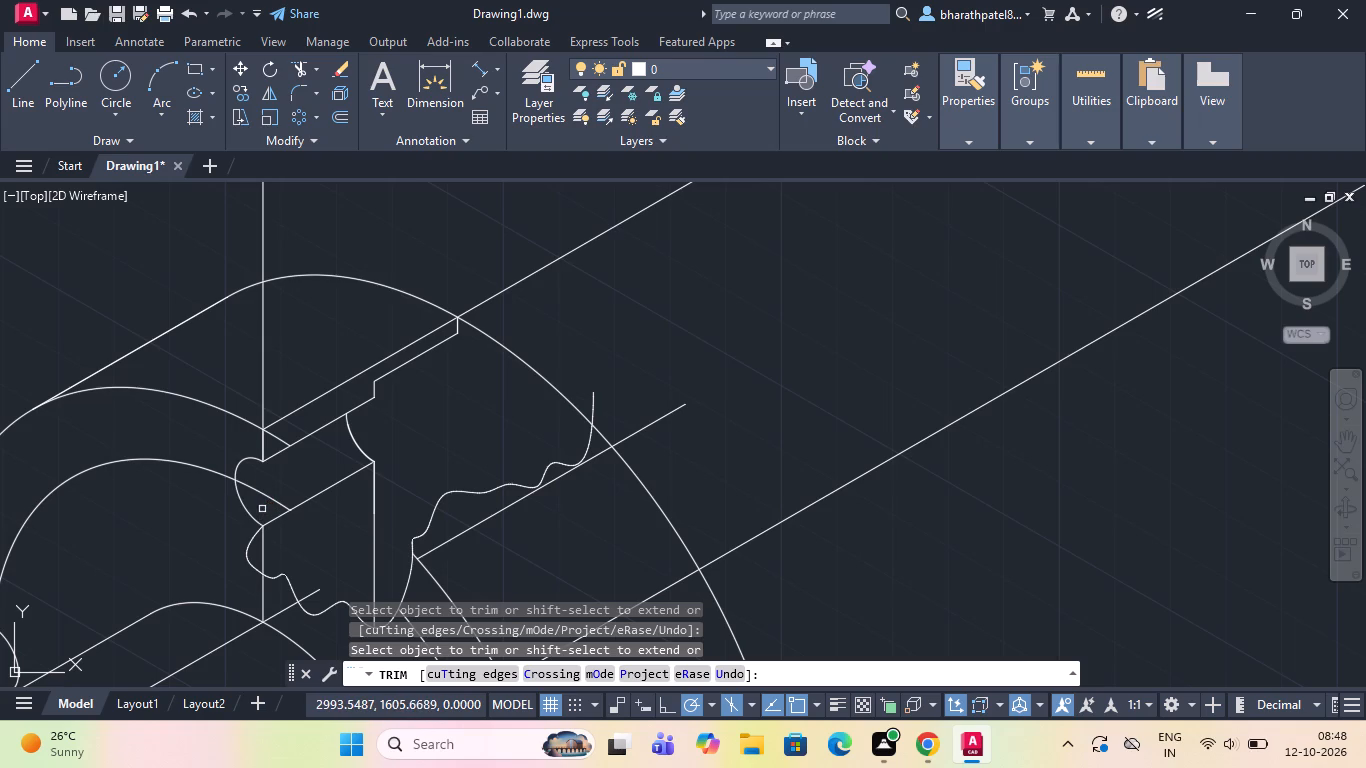
# Trim the wavy break line beyond the flange's rear outer arc and remove that arc's portion across the cut opening.
pyautogui.scroll(-1, 297, 471)
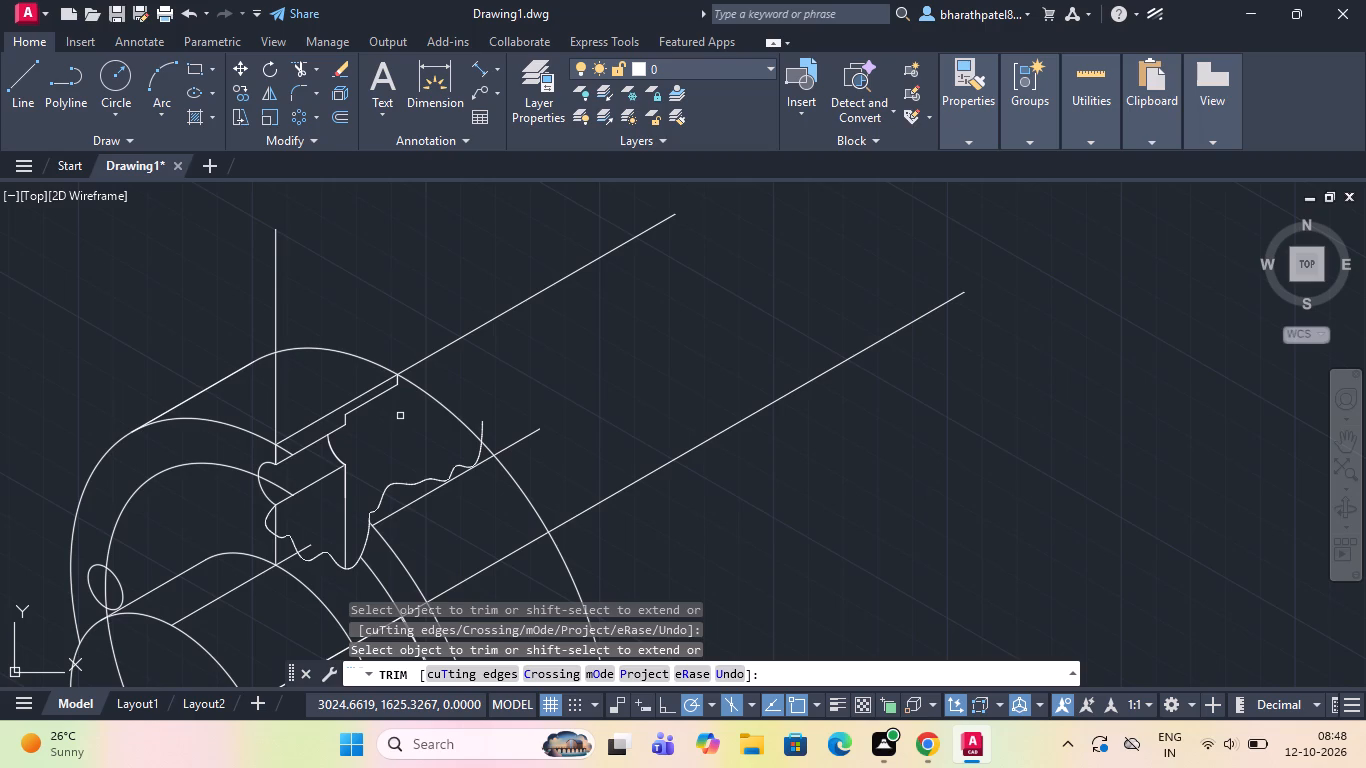
pyautogui.click(483, 430)
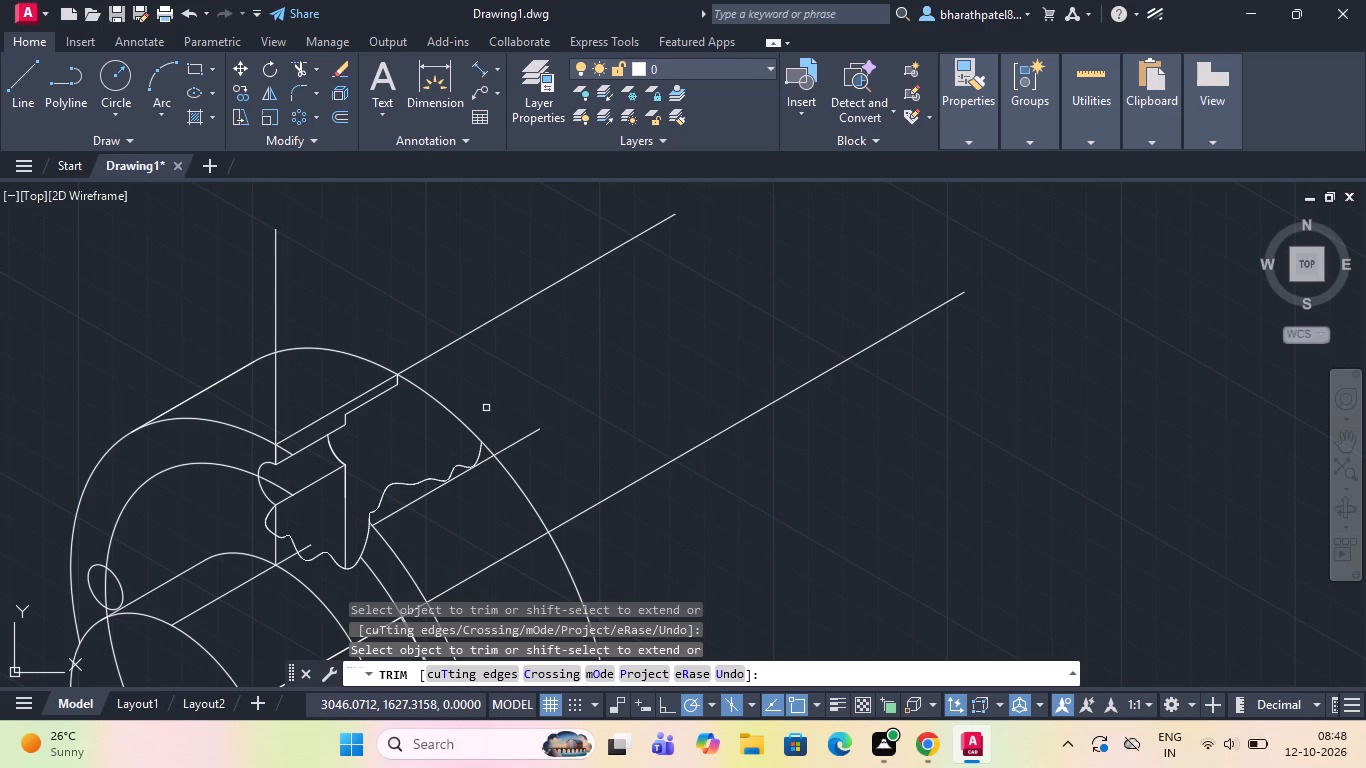
pyautogui.click(455, 415)
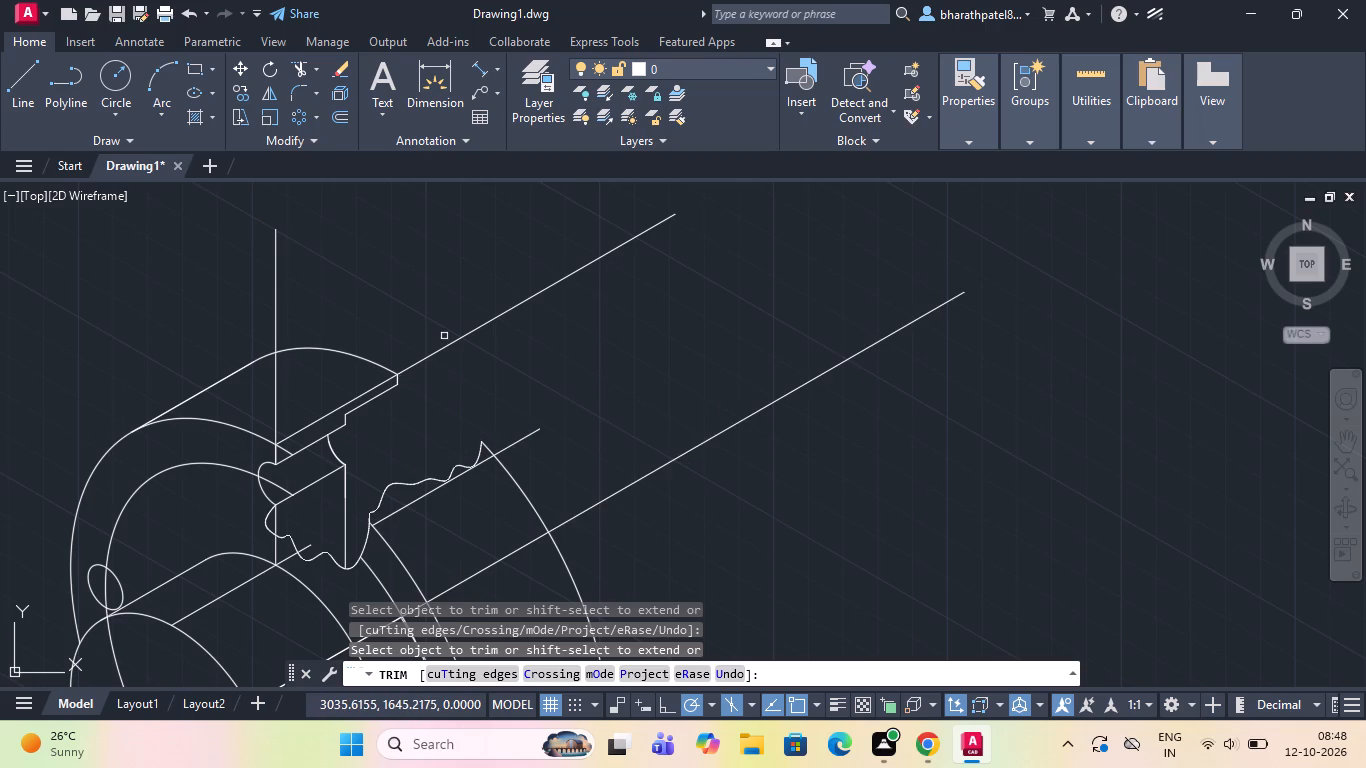
# Trim the long 30° construction lines beyond the flange's rear outer arc and remove the one just below the wavy break line.
pyautogui.click(444, 352)
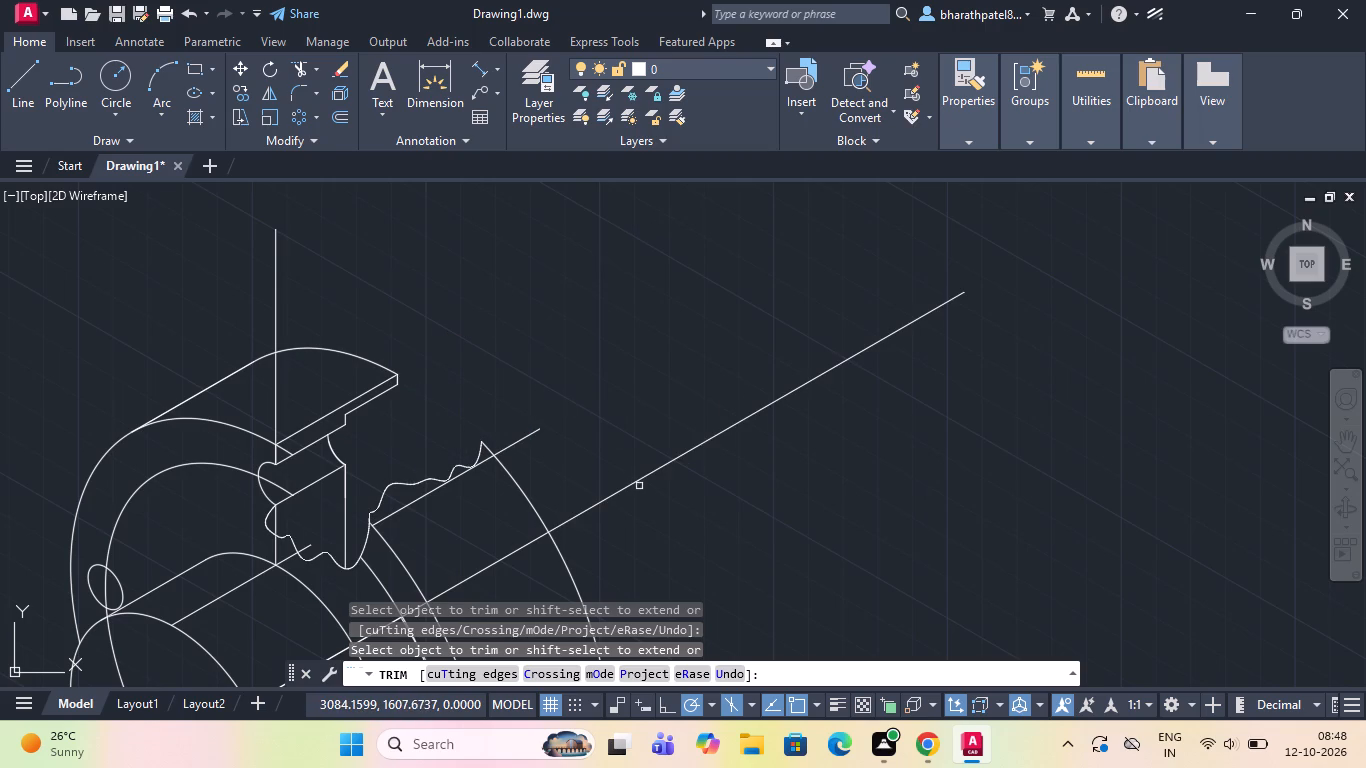
pyautogui.click(639, 482)
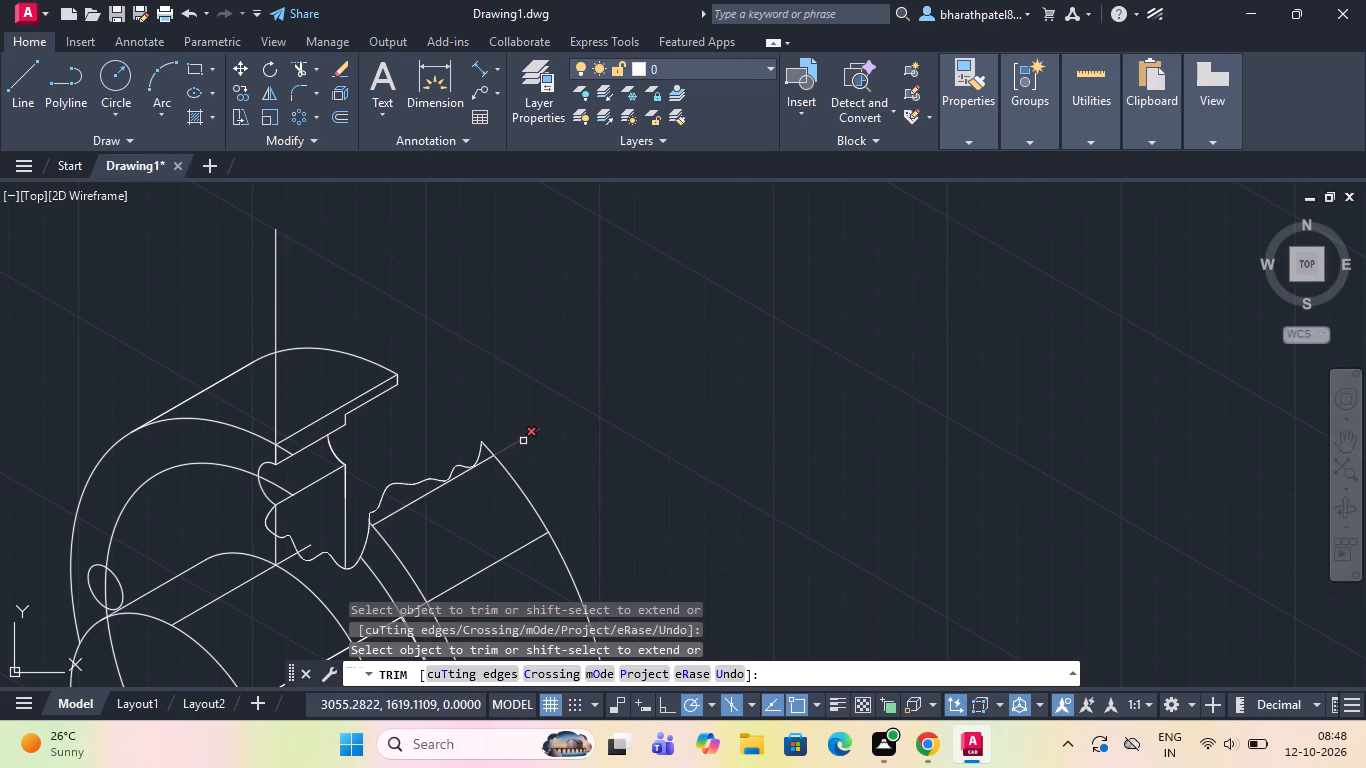
pyautogui.click(523, 441)
pyautogui.scroll(-3, 522, 432)
pyautogui.scroll(4, 494, 496)
pyautogui.scroll(-1, 511, 367)
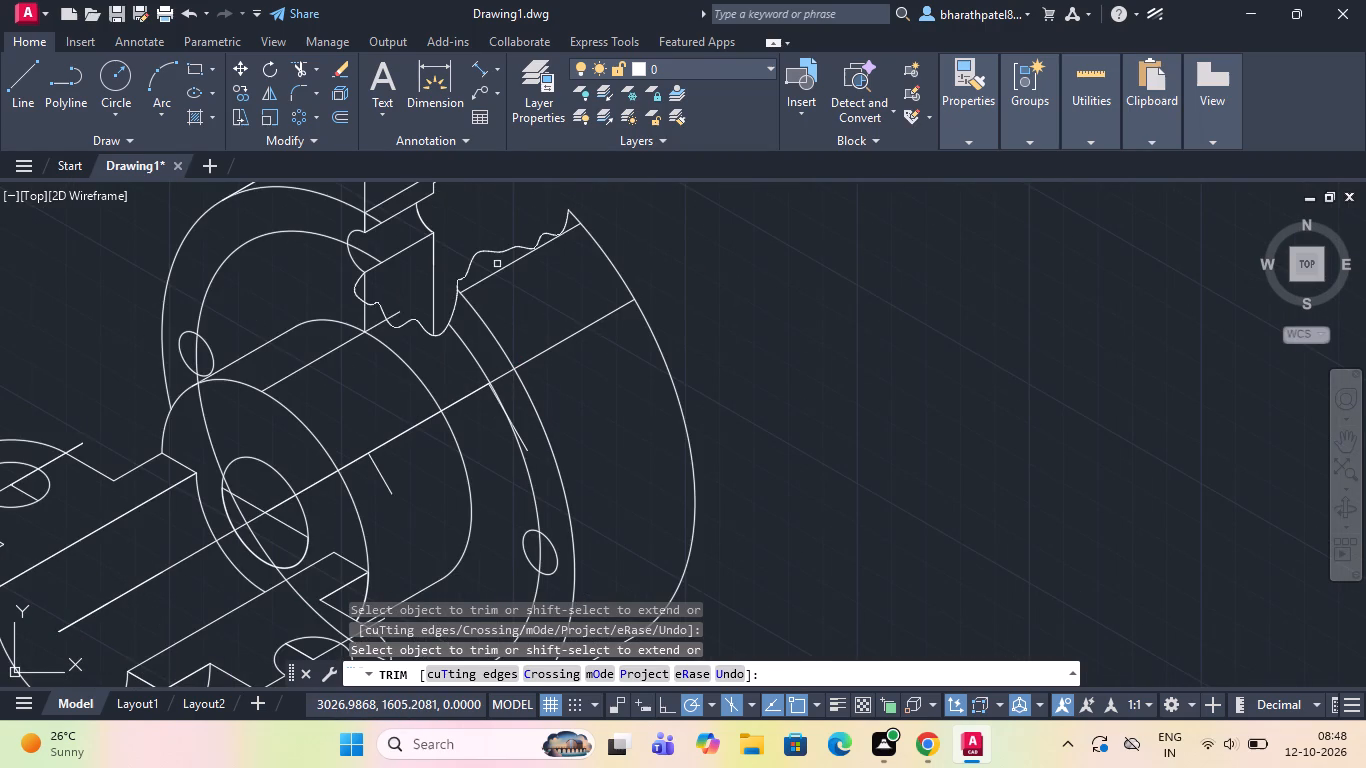
pyautogui.click(497, 271)
# Trim the hub's 30° line where it extends past the hub's end arc toward the wavy break line.
pyautogui.scroll(-1, 503, 298)
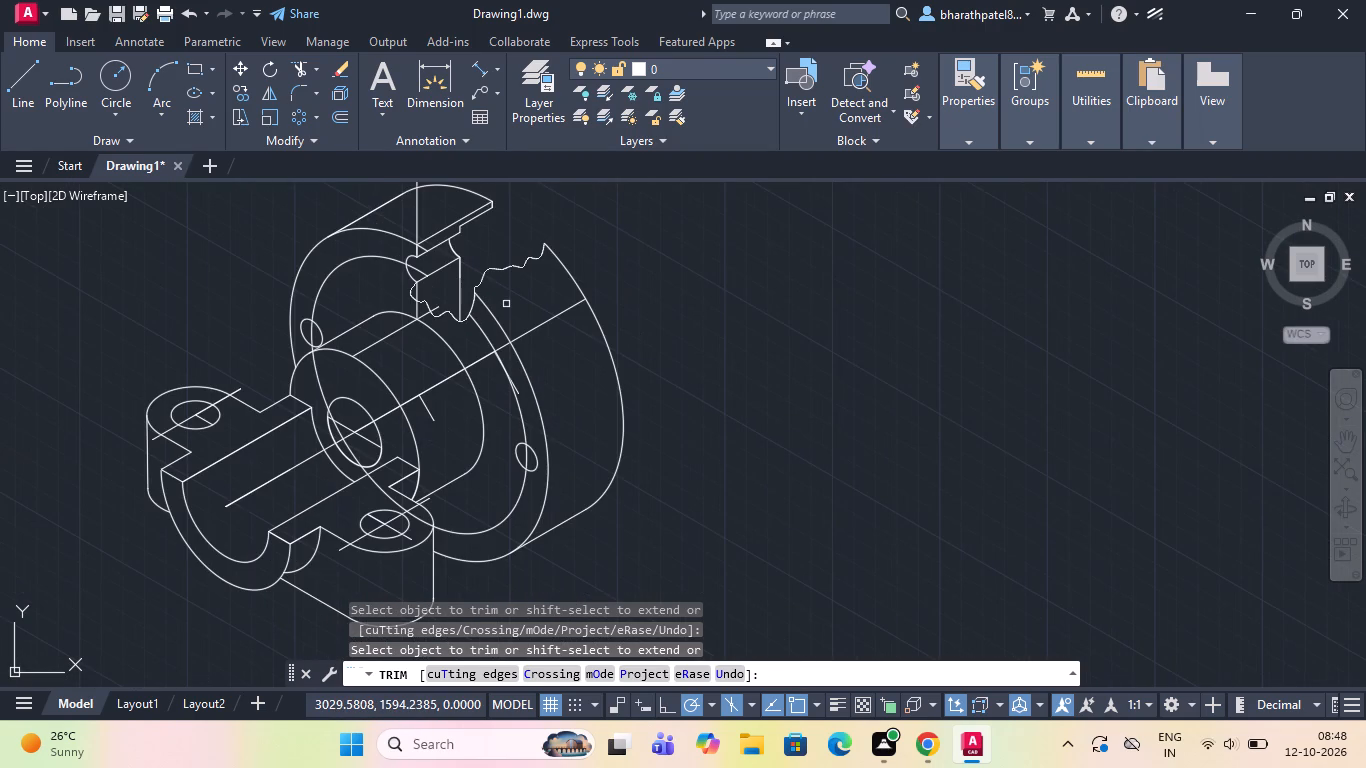
pyautogui.scroll(2, 441, 306)
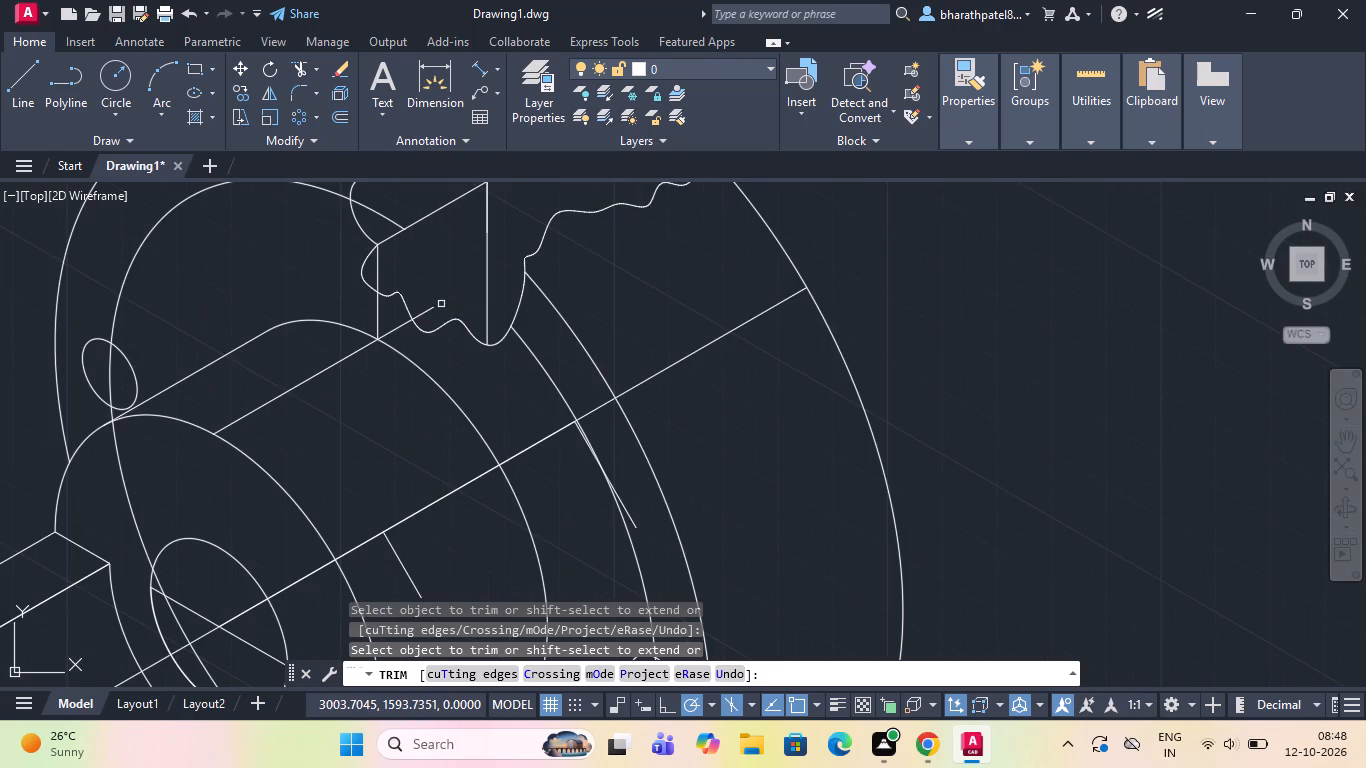
pyautogui.click(434, 311)
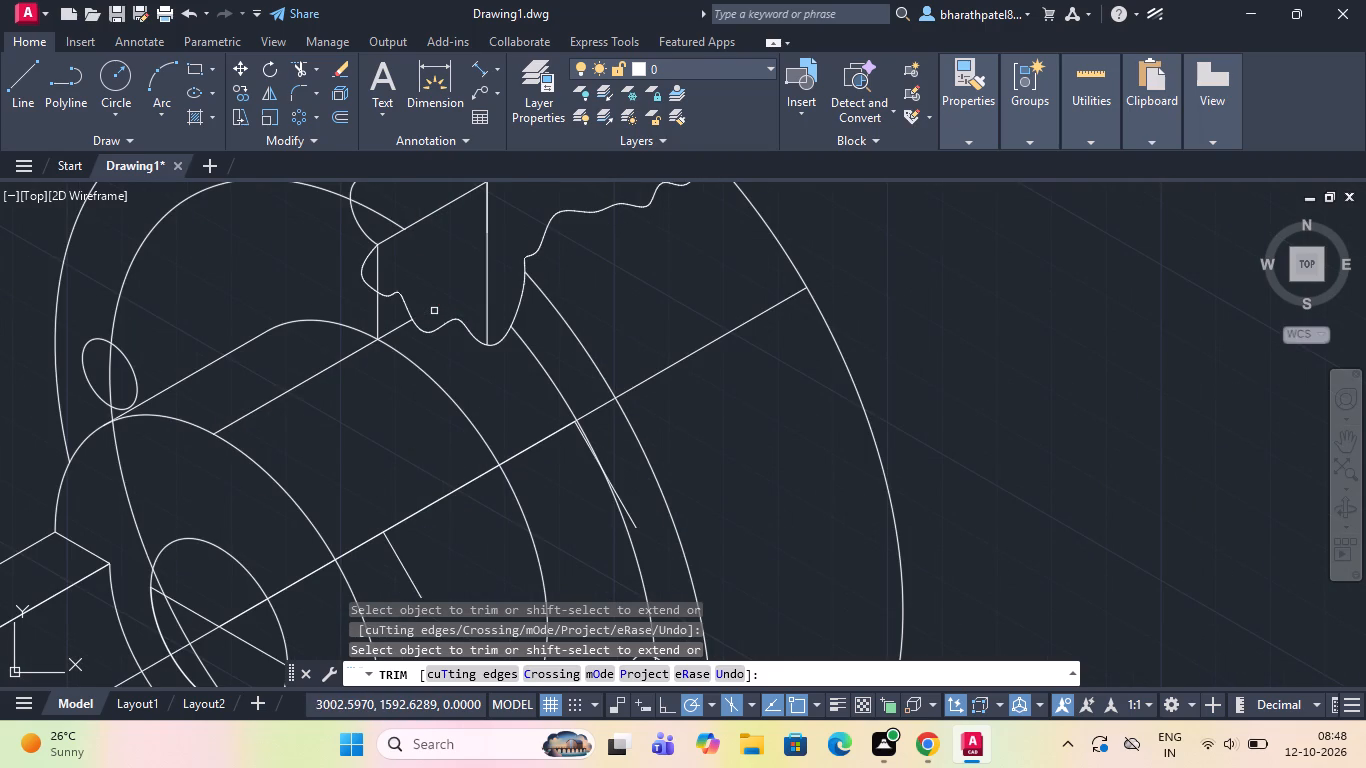
pyautogui.scroll(-2, 434, 311)
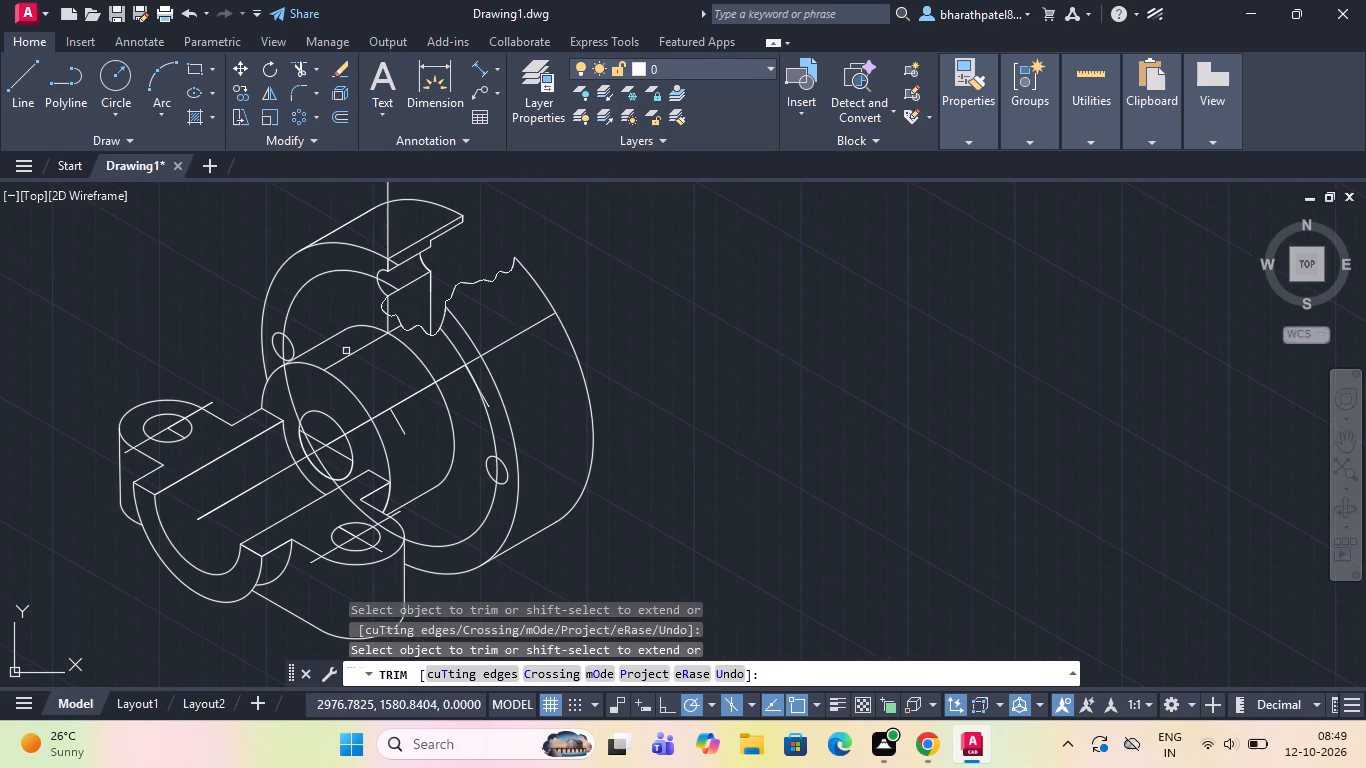
pyautogui.scroll(3, 392, 334)
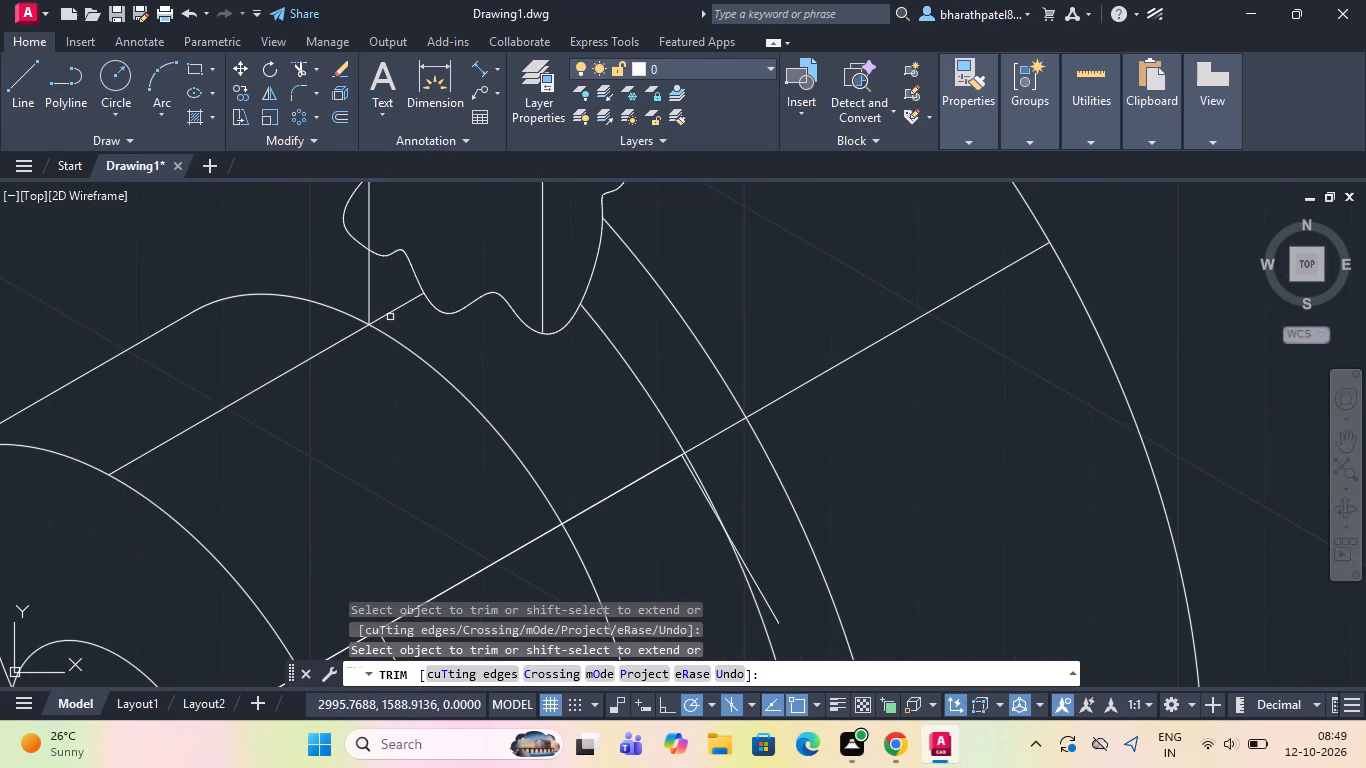
pyautogui.click(390, 315)
pyautogui.scroll(-2, 390, 314)
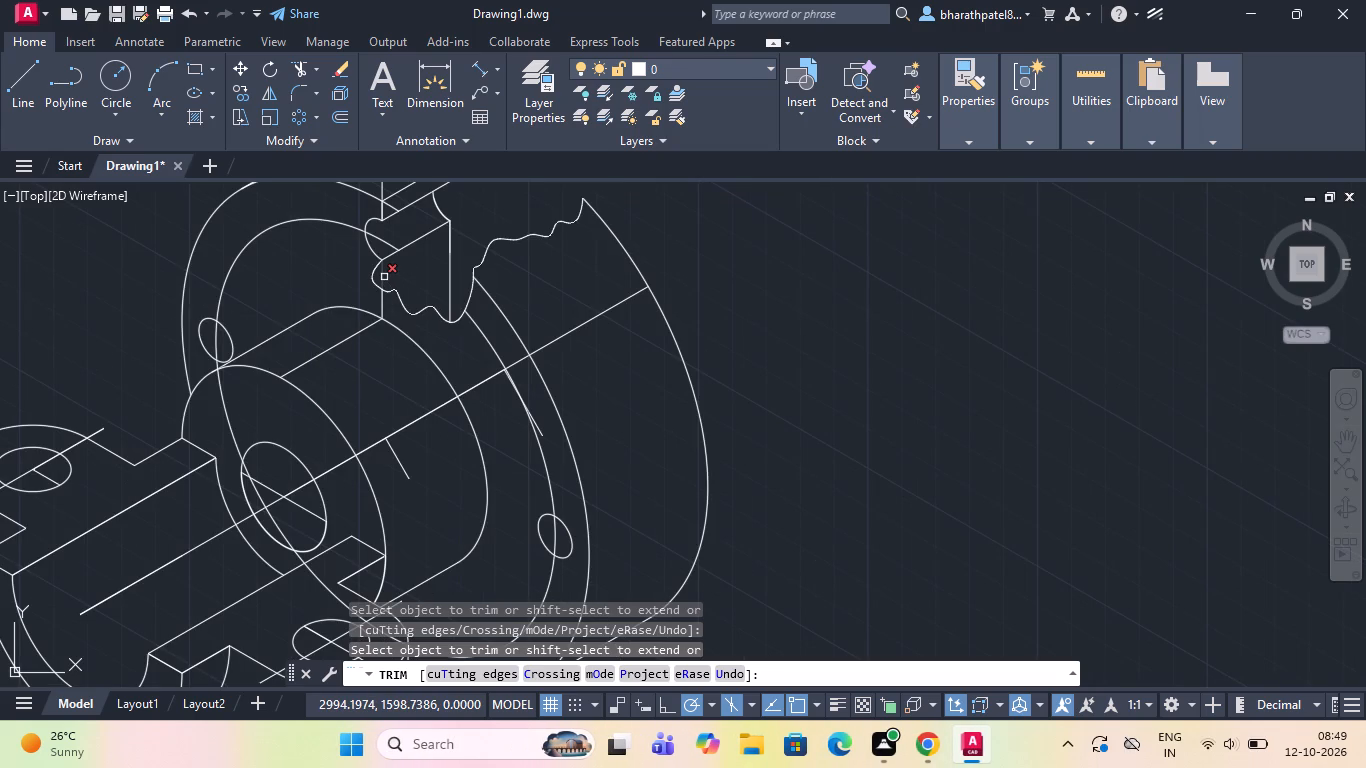
# Trim the vertical section line's remaining portions between the bolt hole's lower edge and the hub's arc.
pyautogui.click(384, 277)
pyautogui.click(383, 303)
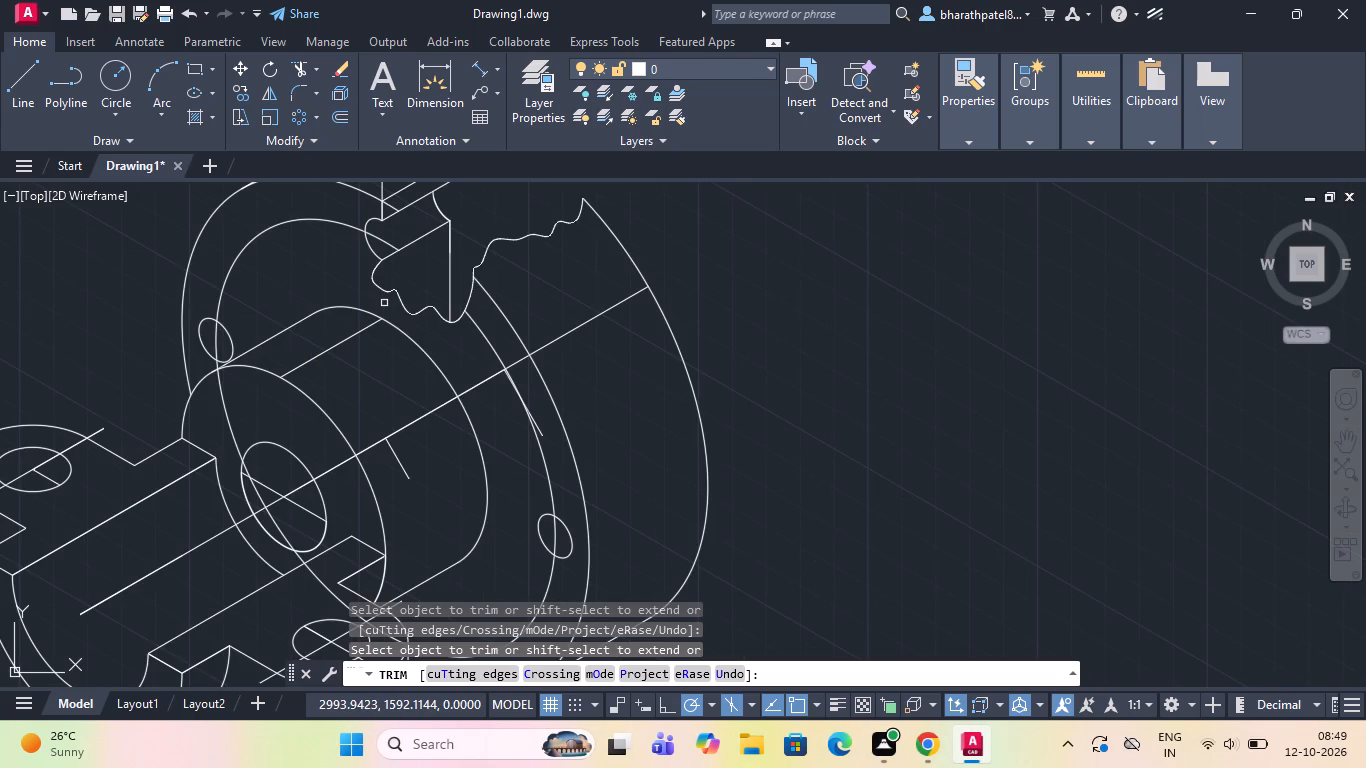
pyautogui.scroll(-1, 384, 303)
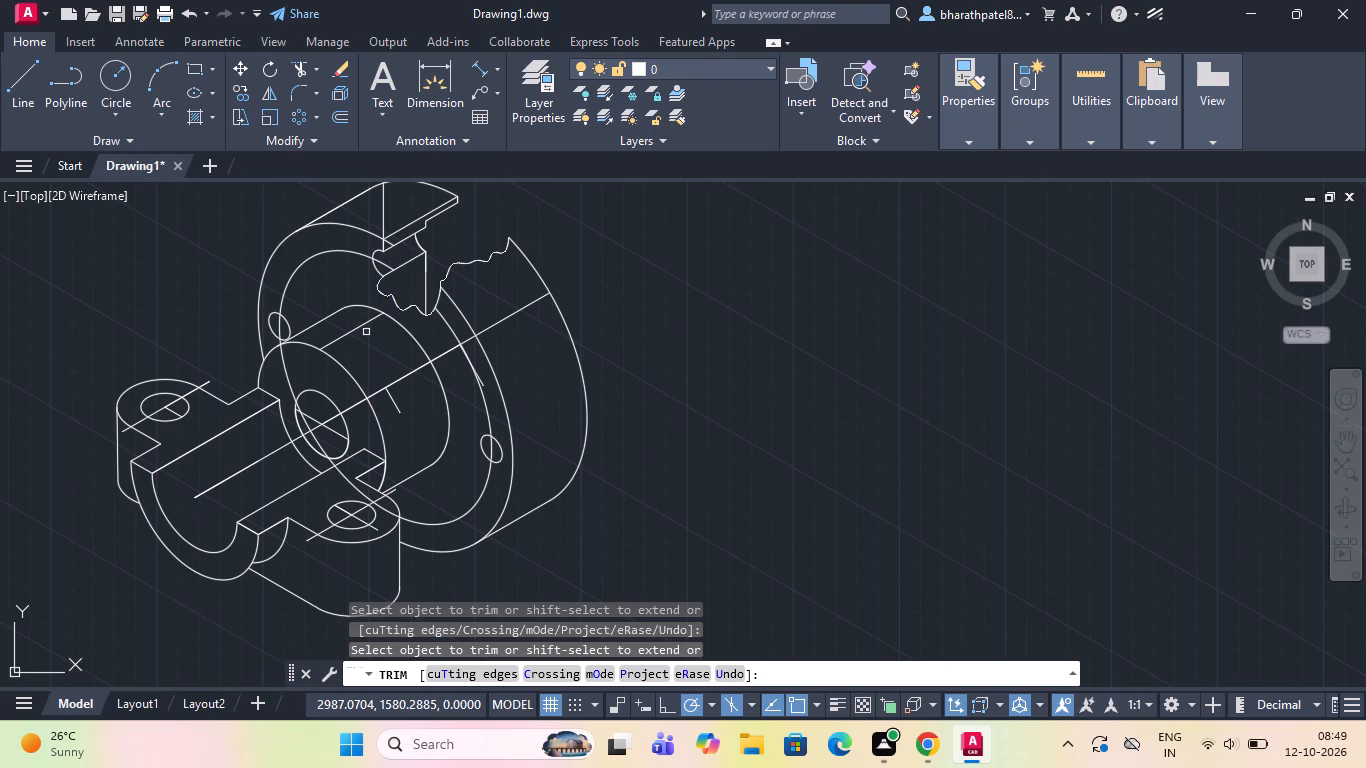
# Trim the 30° axis line where it crosses the flange's rim and the band between the flange's front arcs.
pyautogui.scroll(-2, 366, 332)
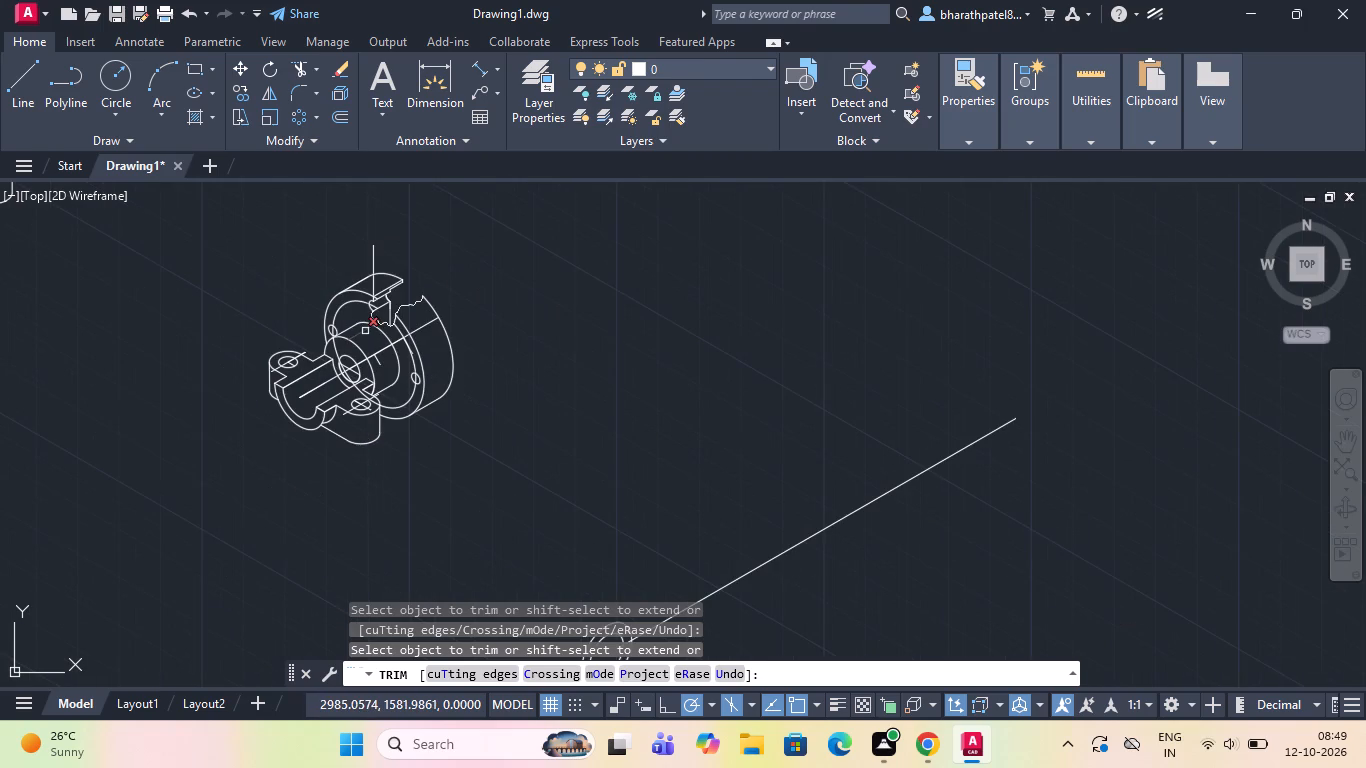
pyautogui.scroll(2, 365, 331)
pyautogui.scroll(-2, 365, 331)
pyautogui.scroll(2, 367, 290)
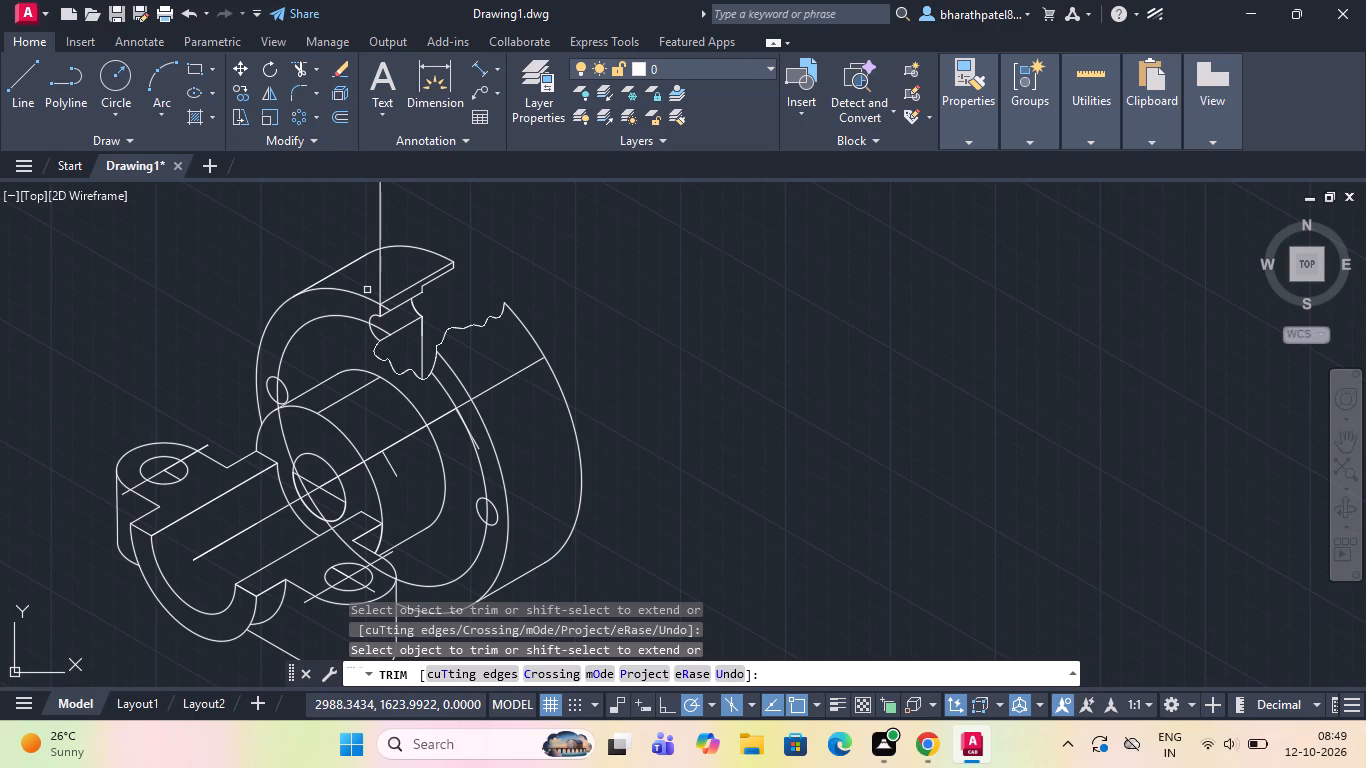
pyautogui.scroll(-1, 367, 290)
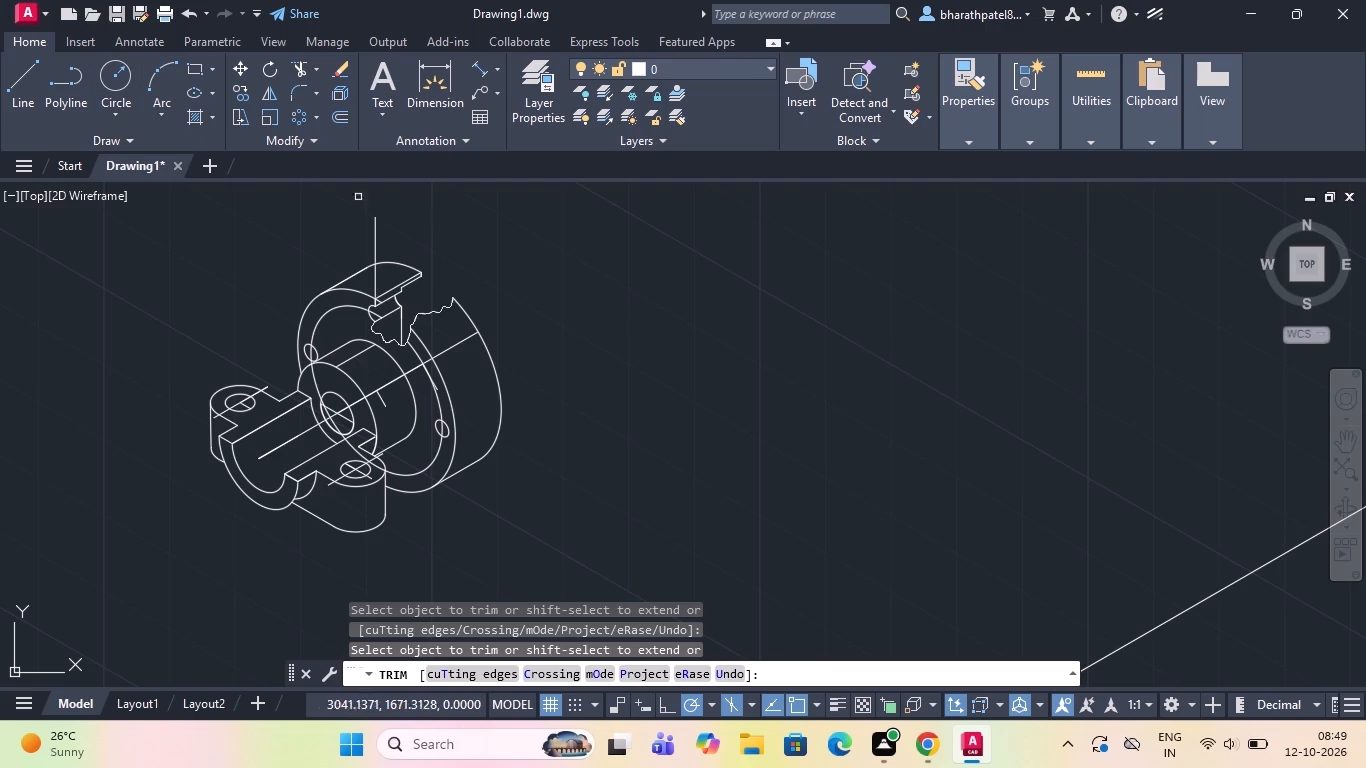
pyautogui.click(463, 342)
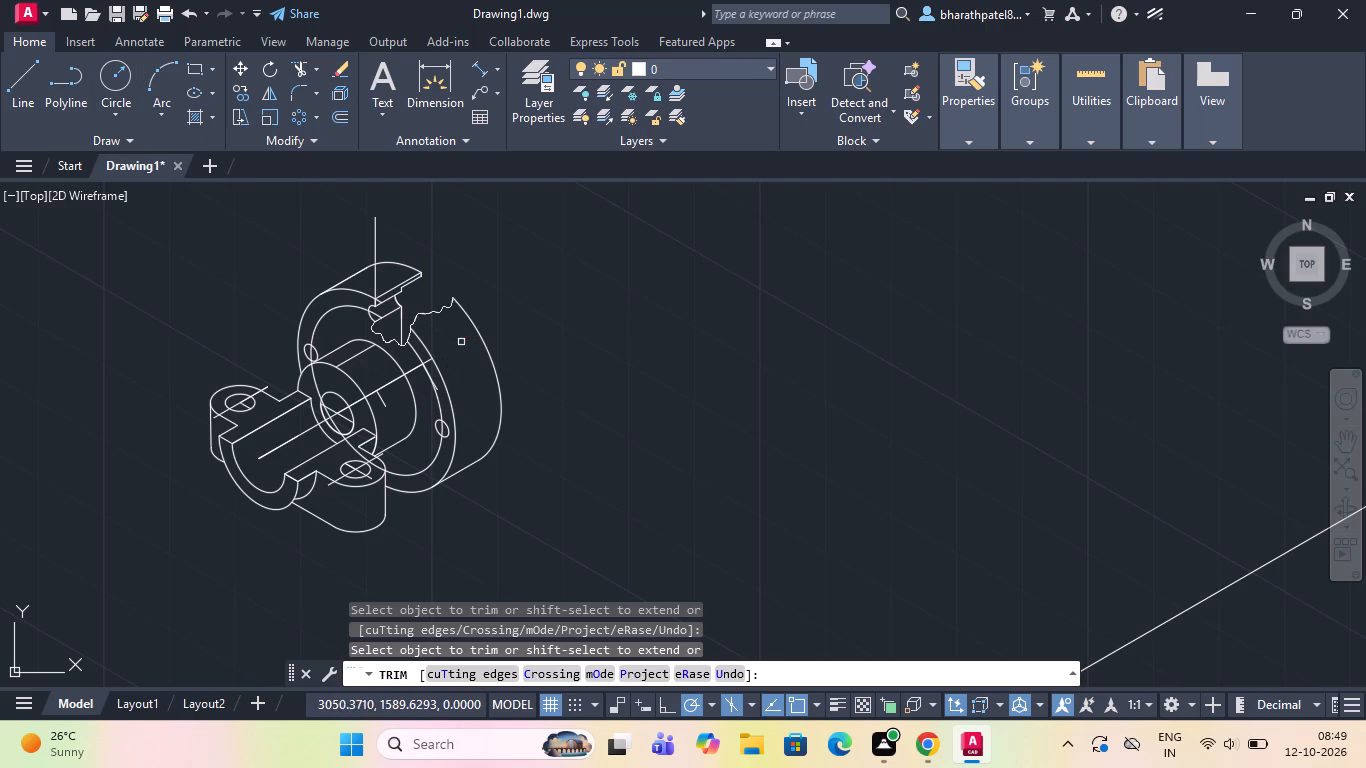
pyautogui.scroll(3, 446, 359)
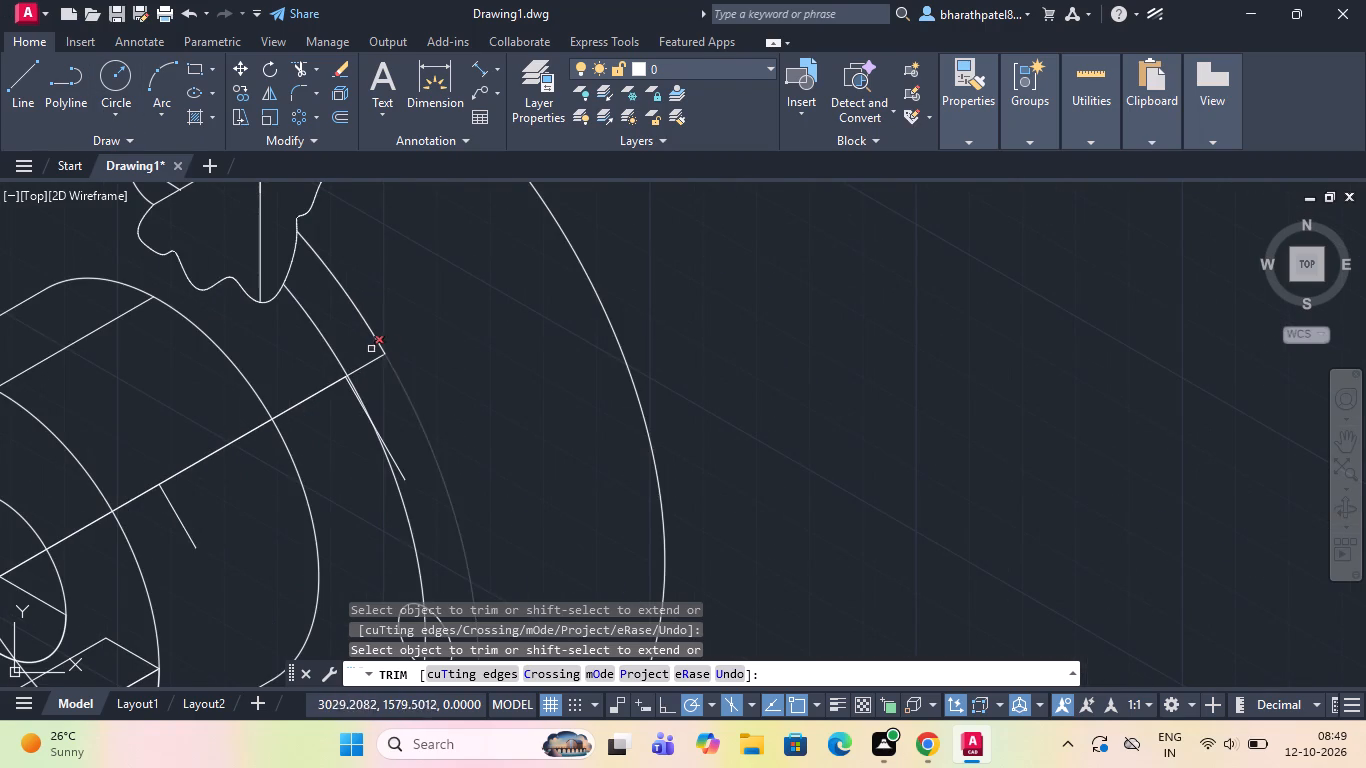
pyautogui.click(366, 369)
# Remove both portions of the short slanted construction line at the flange's inner front arc.
pyautogui.scroll(2, 368, 415)
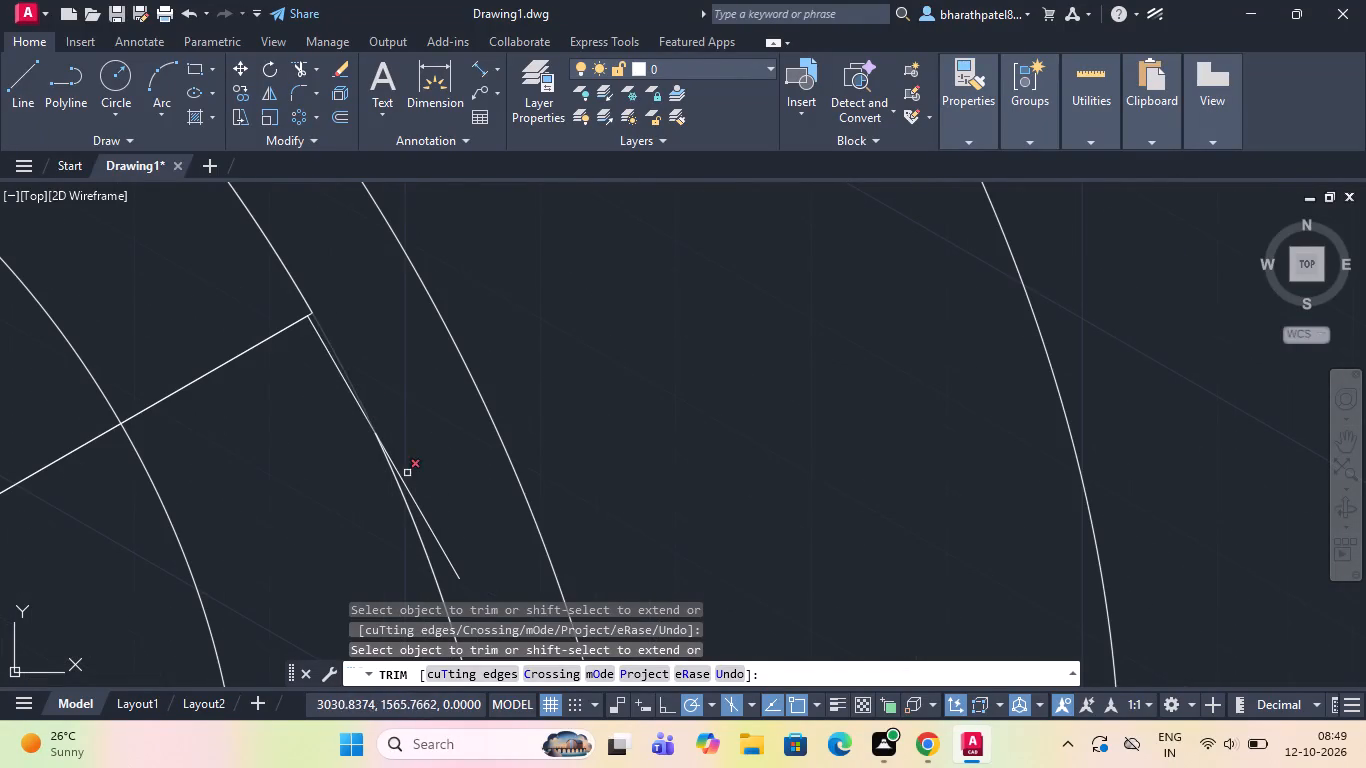
pyautogui.click(422, 512)
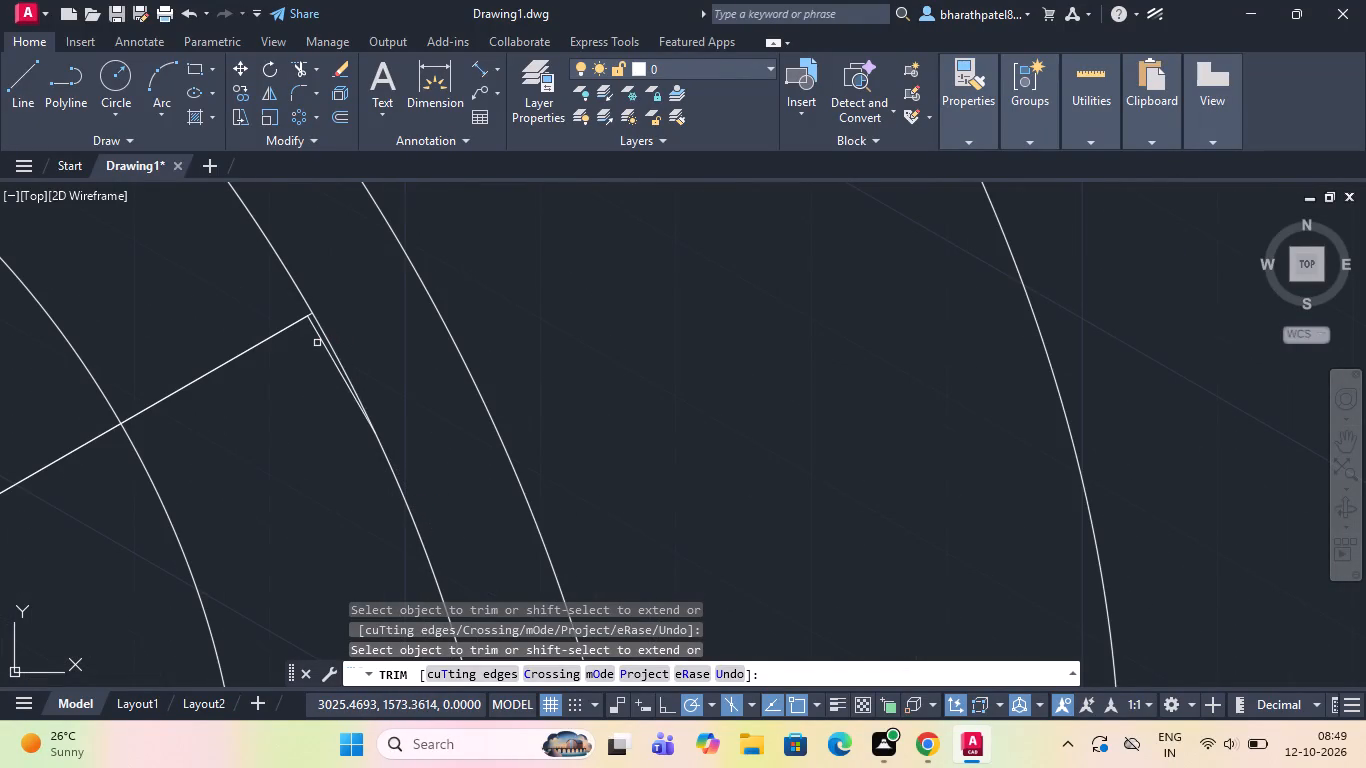
pyautogui.click(317, 333)
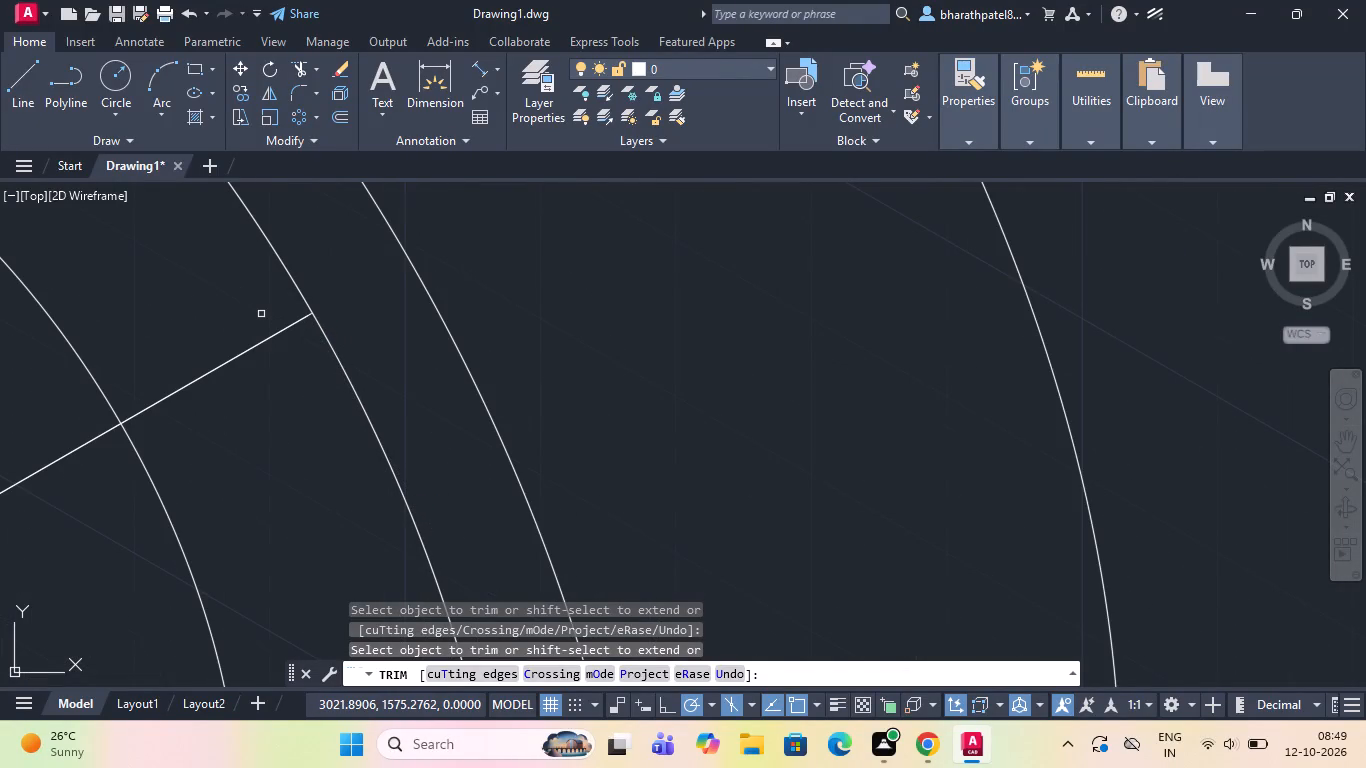
# Trim the 30° axis line from the flange's inner front arc across the hub's rear arc to the short slanted line inside the hub.
pyautogui.scroll(-4, 261, 314)
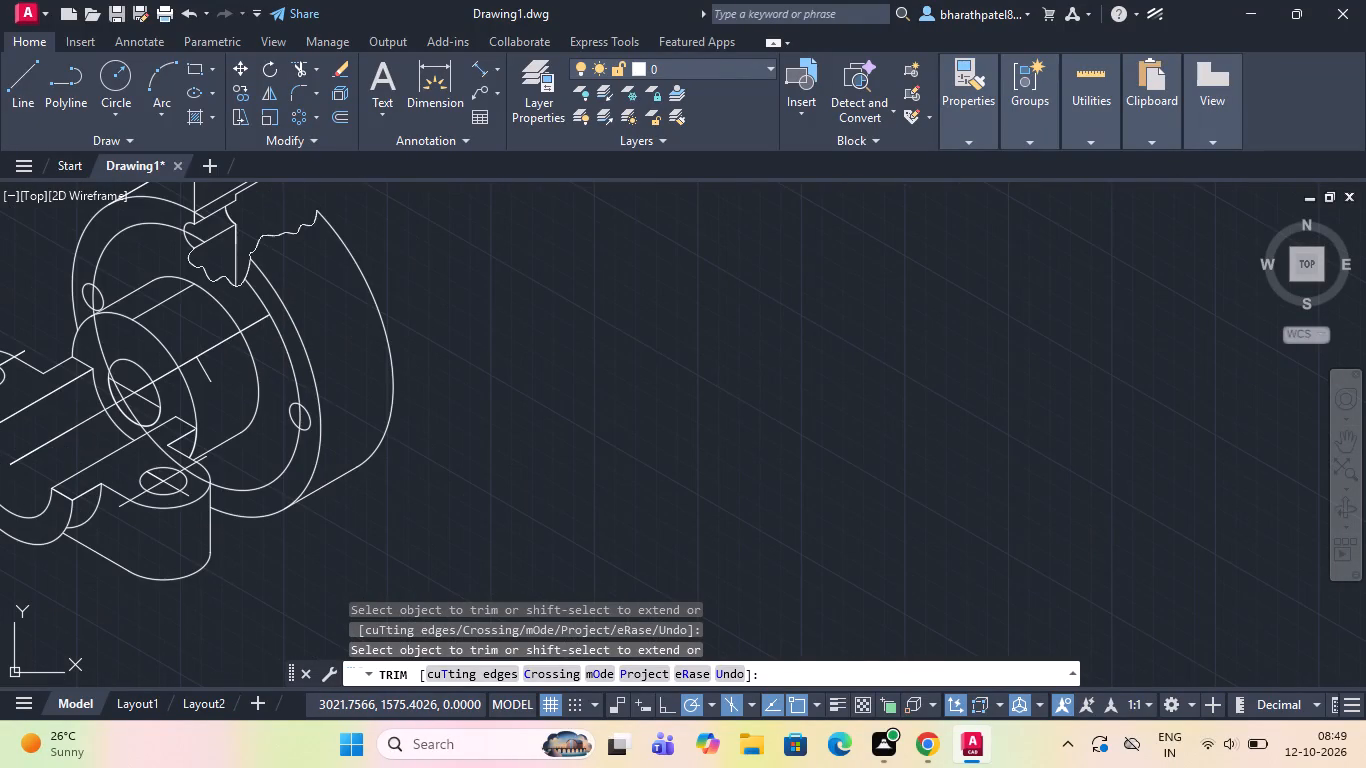
pyautogui.click(259, 323)
pyautogui.click(259, 321)
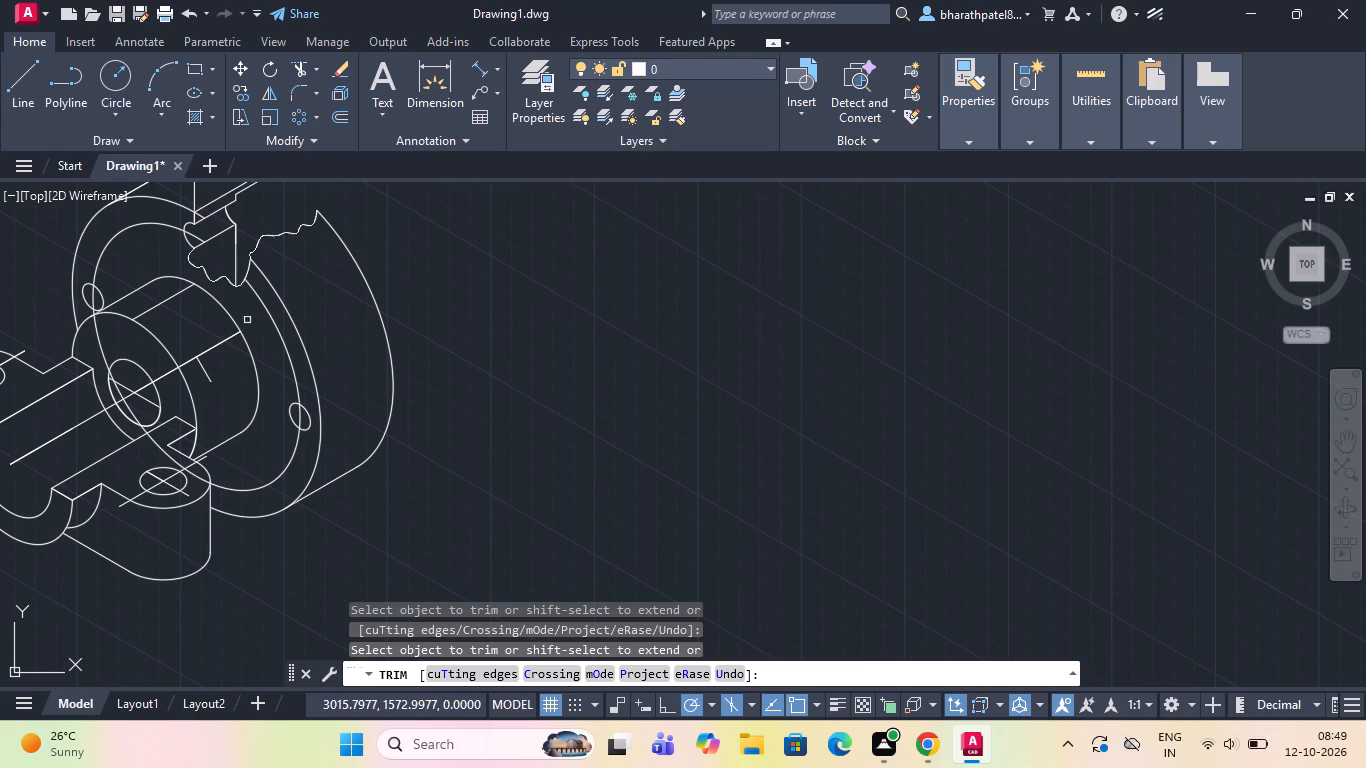
pyautogui.click(228, 336)
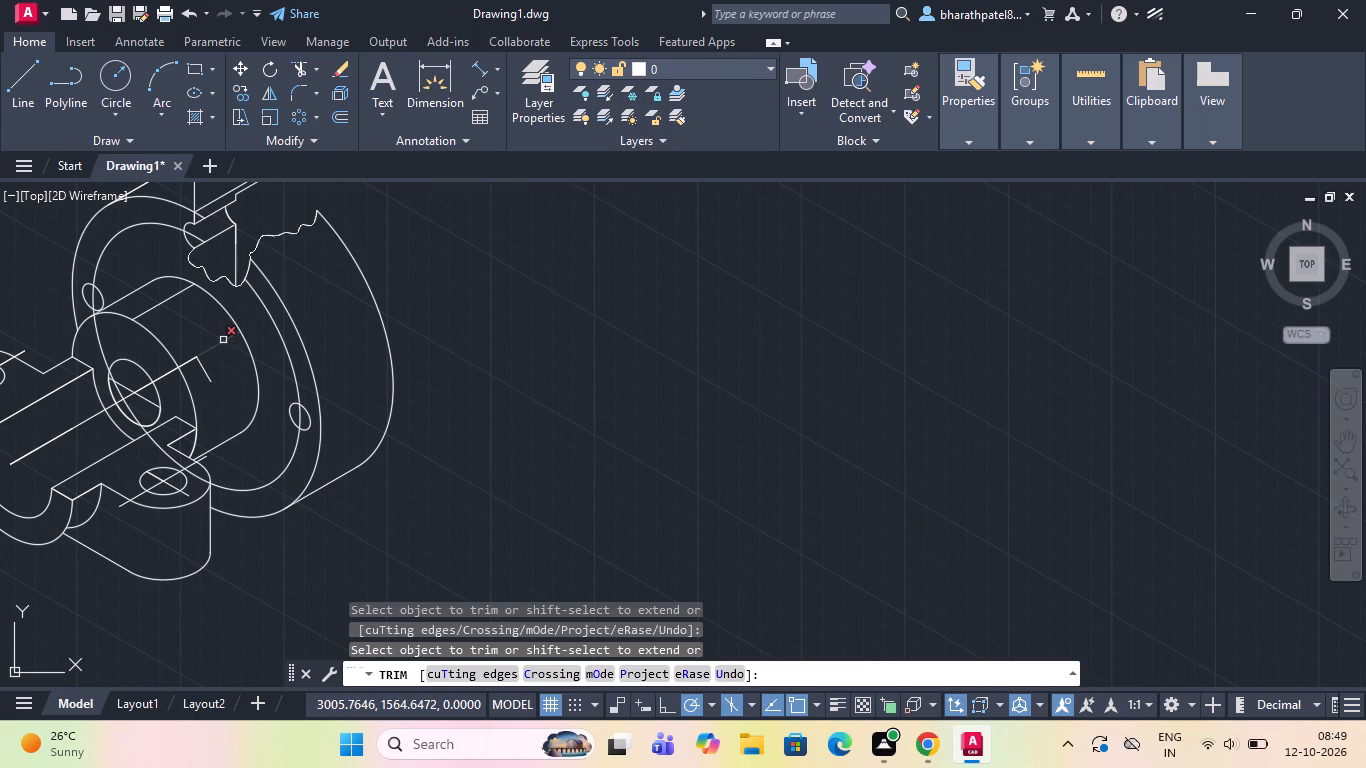
pyautogui.click(223, 340)
# Trim the slanted centre line inside the hub's bore on both sides of the 30° axis line.
pyautogui.scroll(-3, 223, 338)
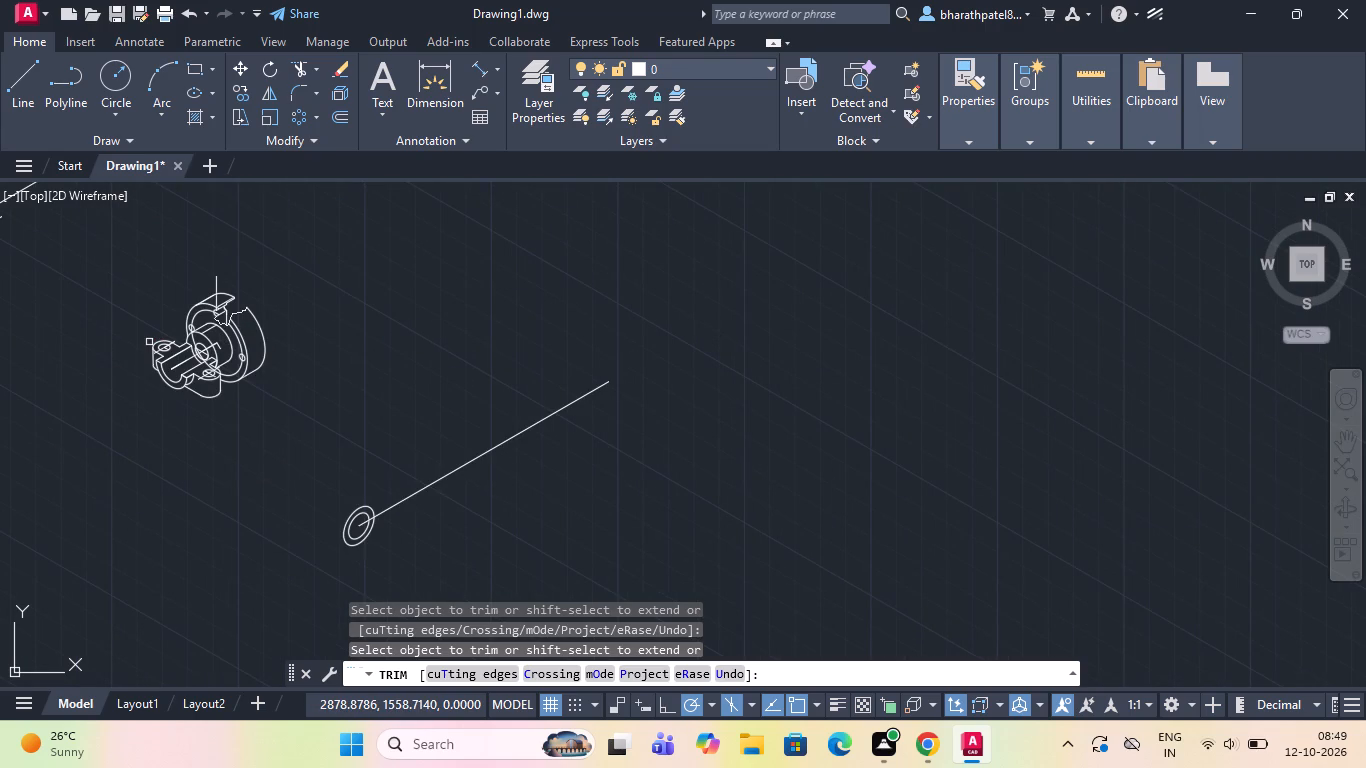
pyautogui.scroll(2, 118, 322)
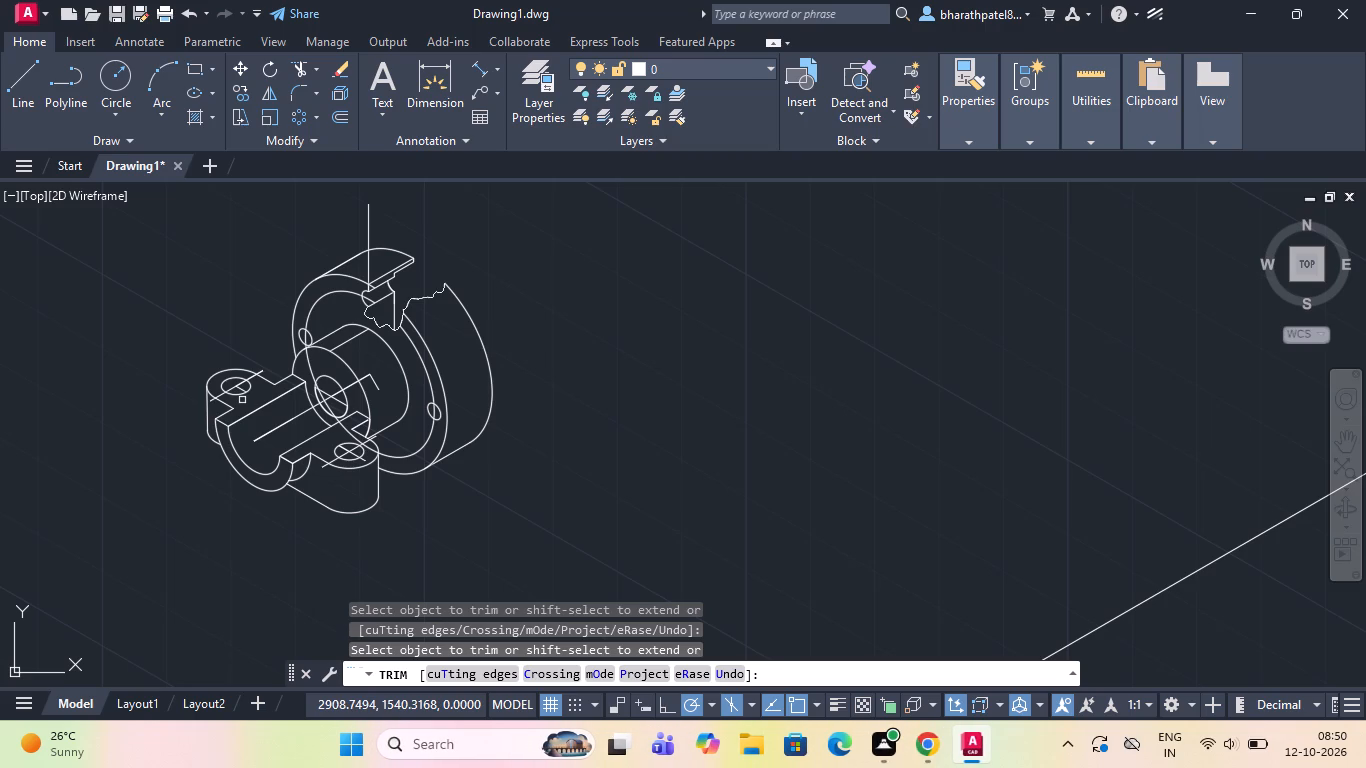
pyautogui.scroll(1, 352, 376)
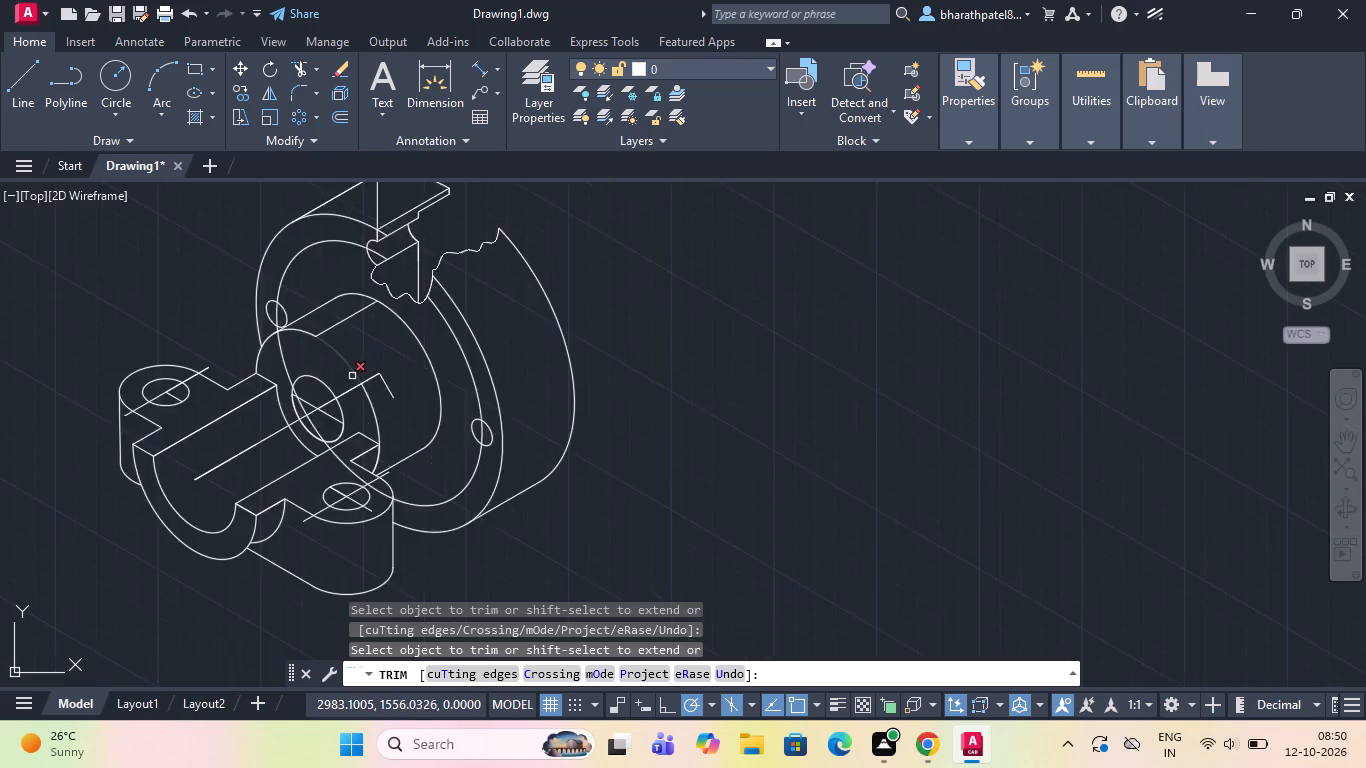
pyautogui.scroll(1, 352, 376)
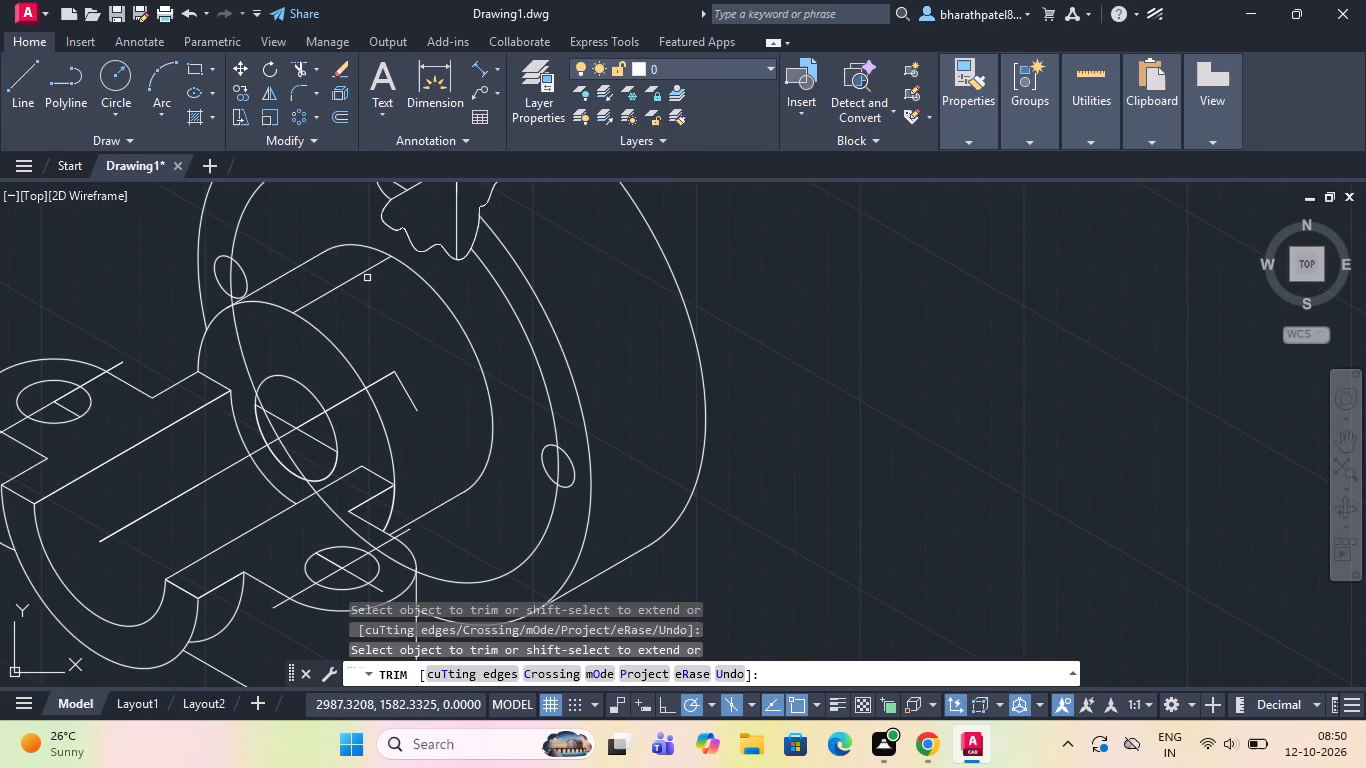
pyautogui.click(307, 434)
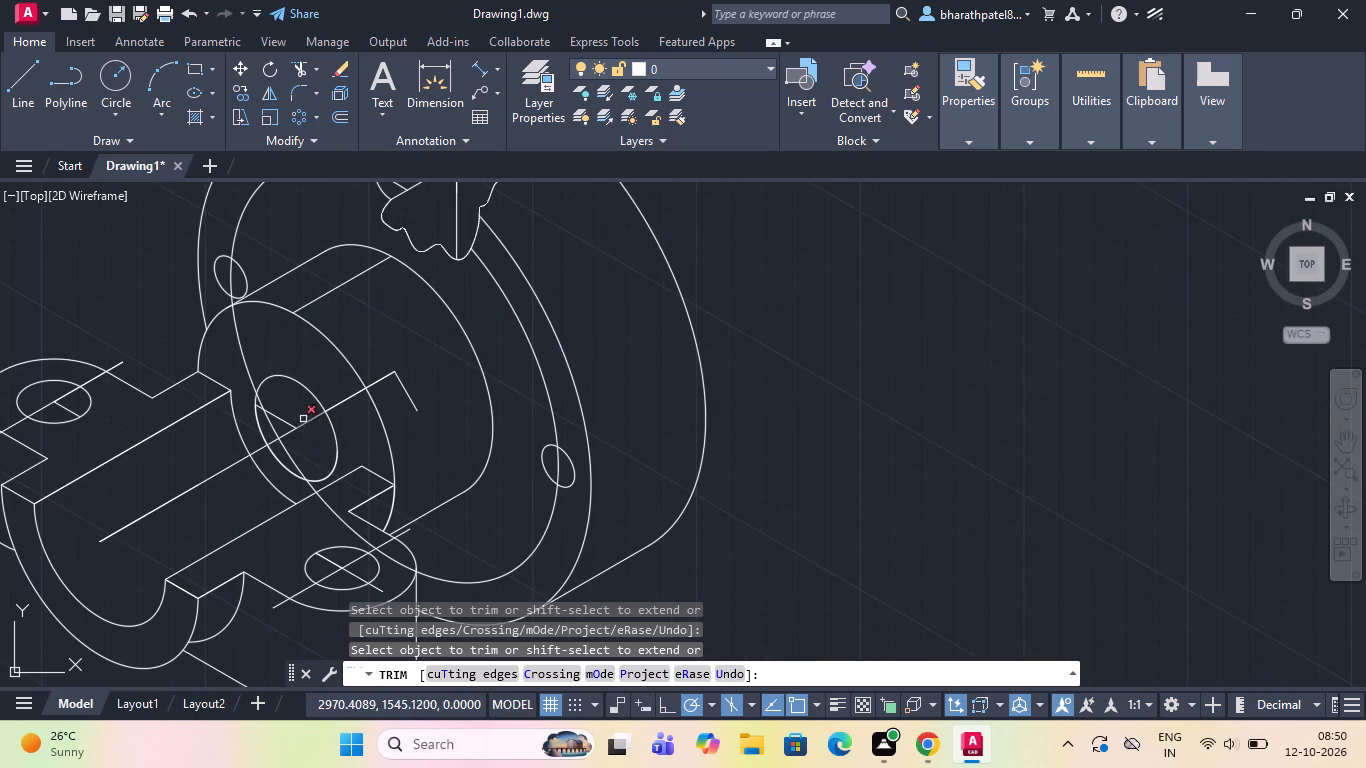
pyautogui.click(283, 417)
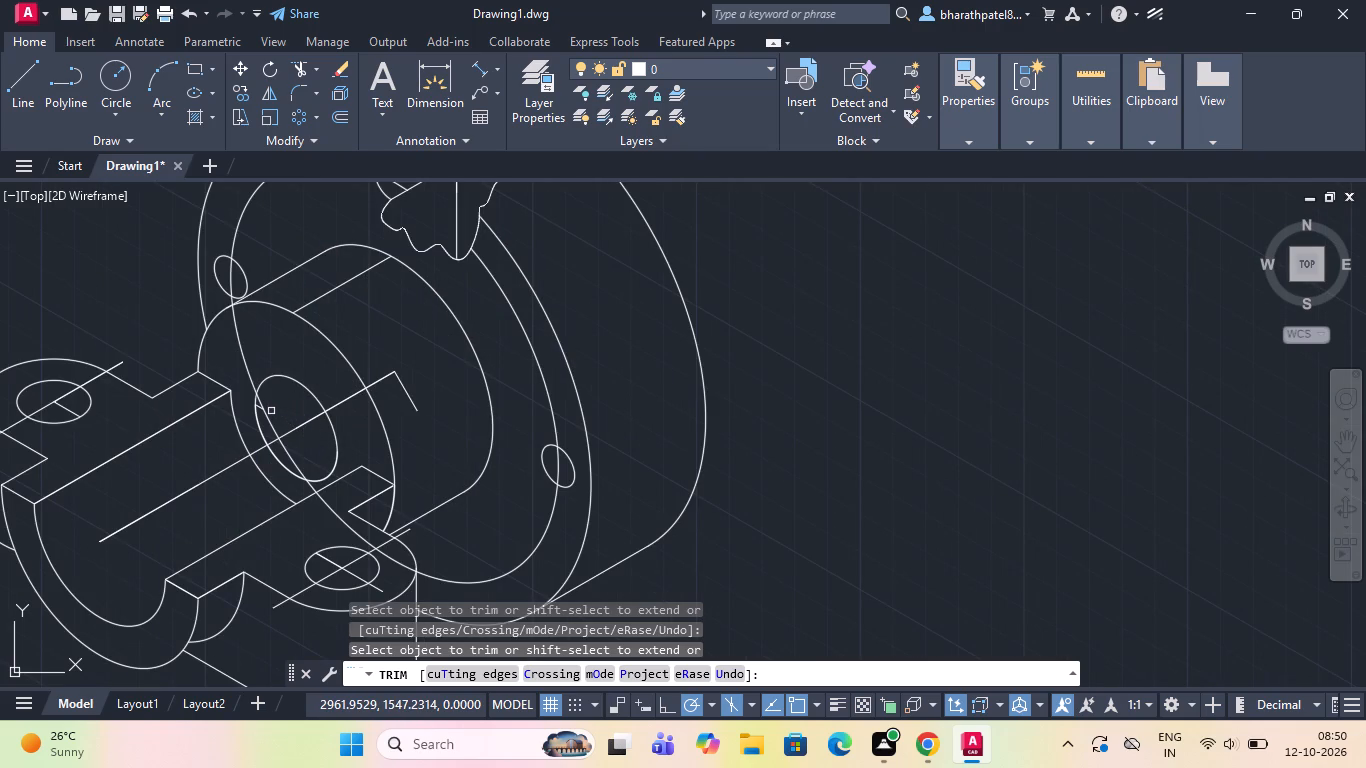
# Trim the flange's inner front arc across the hub's end face, inside the small bolt hole, and between that hole and the hub.
pyautogui.click(244, 346)
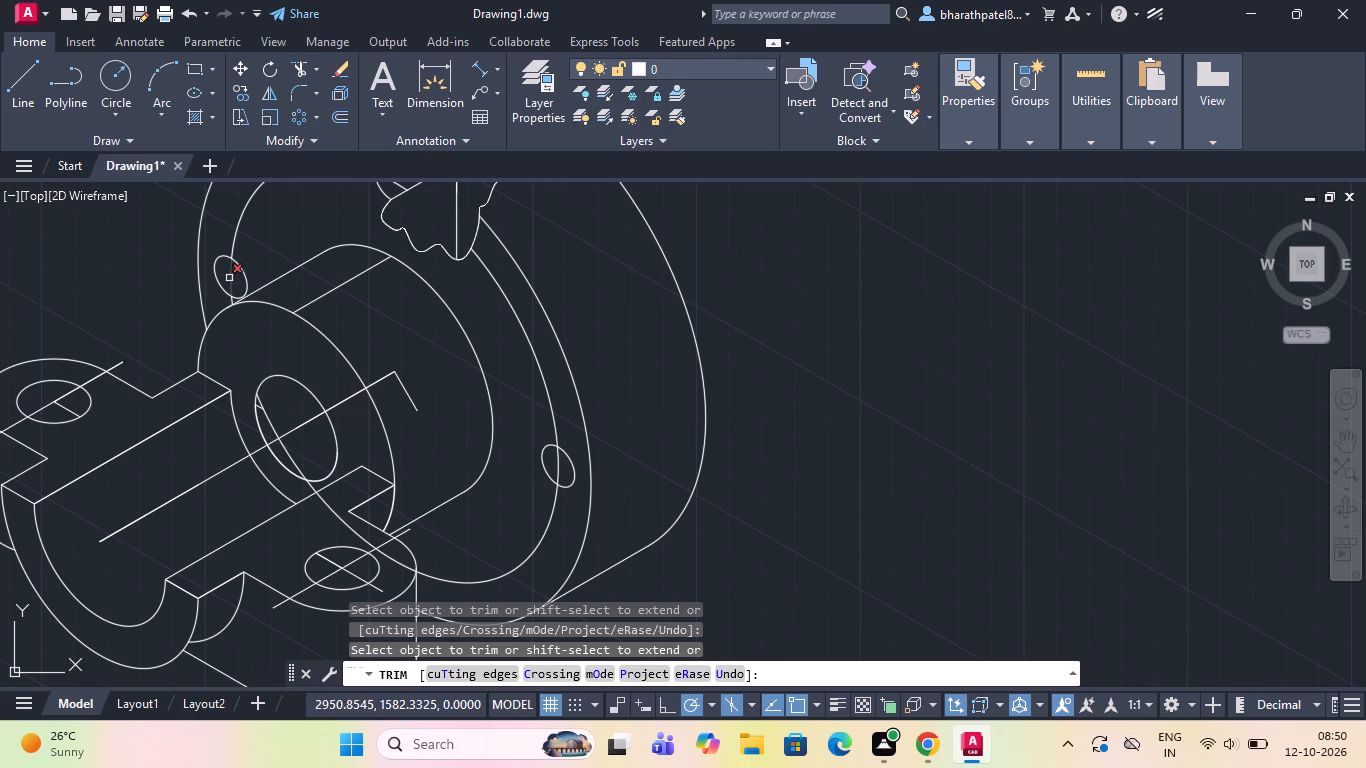
pyautogui.click(229, 278)
pyautogui.scroll(3, 223, 297)
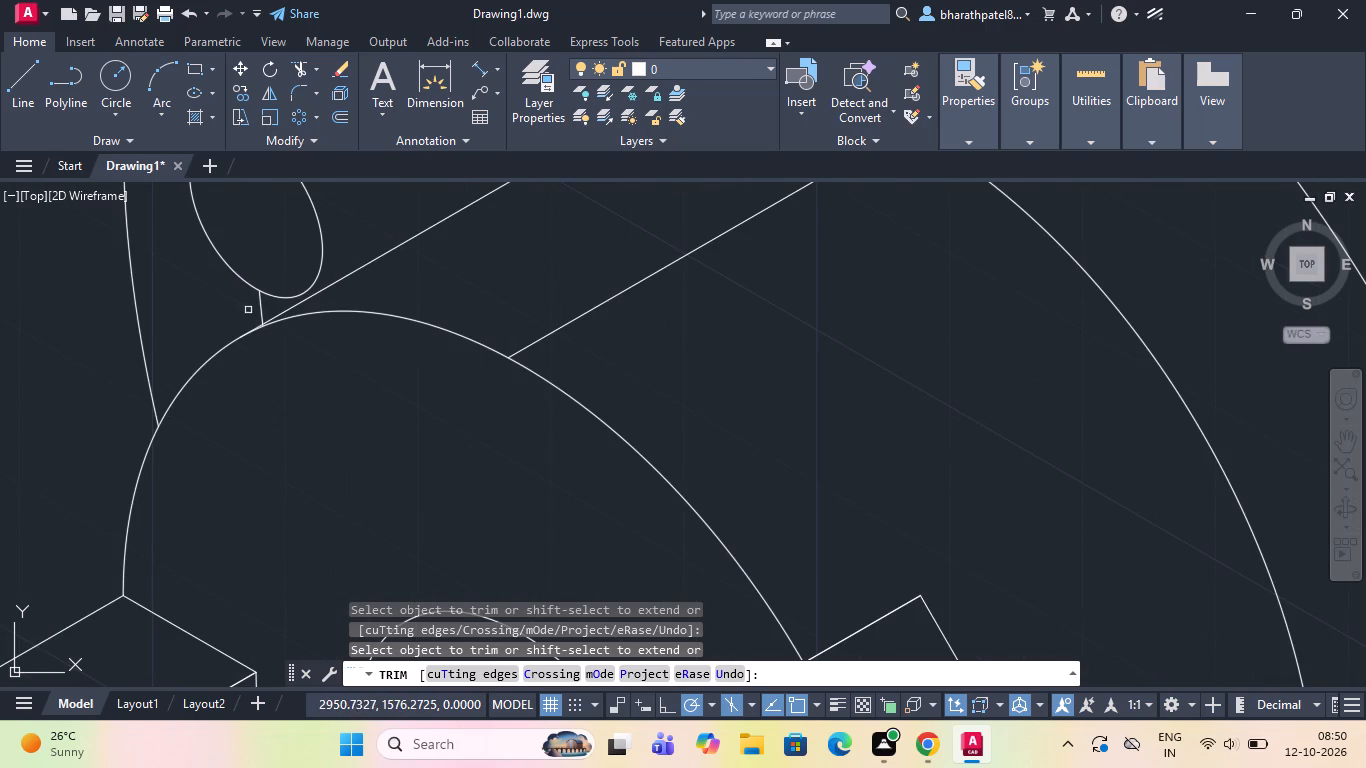
pyautogui.click(263, 310)
# Trim the remaining centre-line stub and the flange's inner arc portions inside the hub's bore.
pyautogui.scroll(-4, 263, 309)
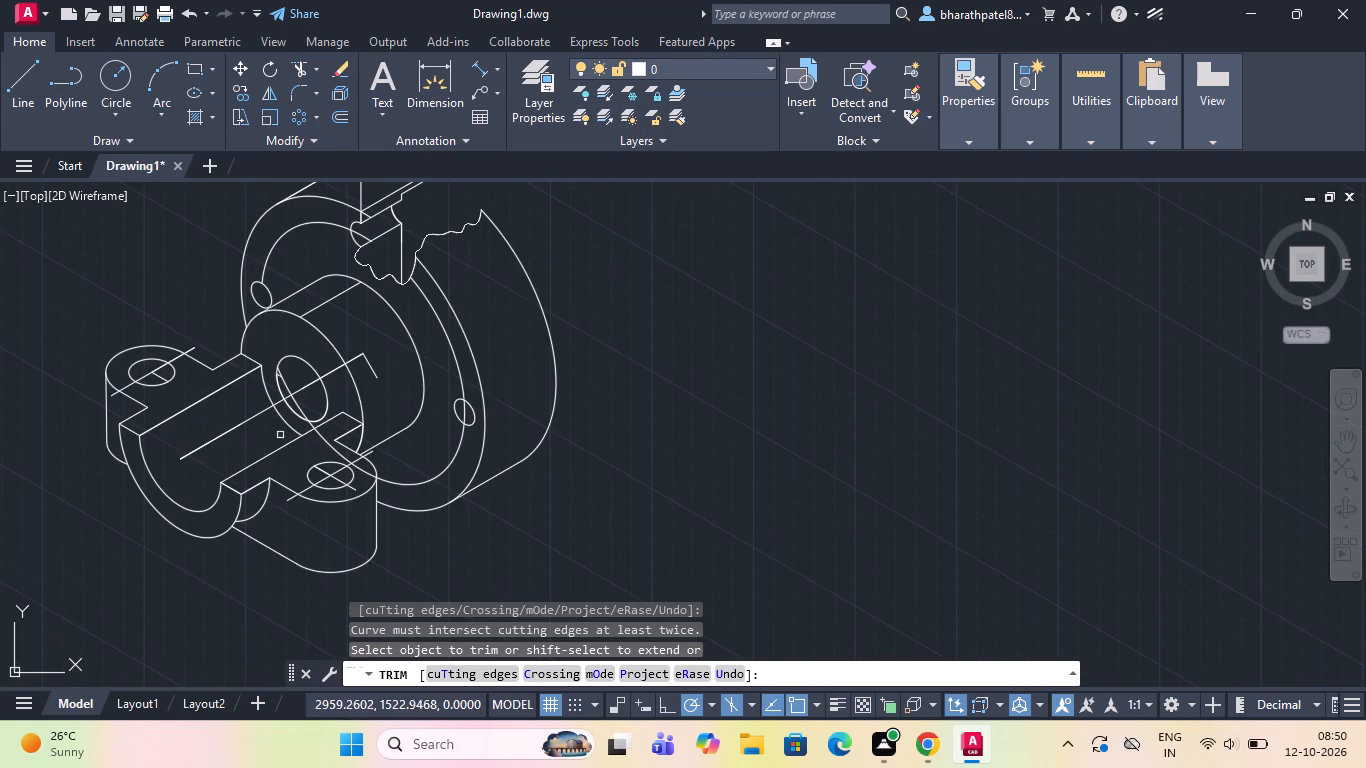
pyautogui.scroll(-1, 285, 430)
pyautogui.scroll(2, 285, 427)
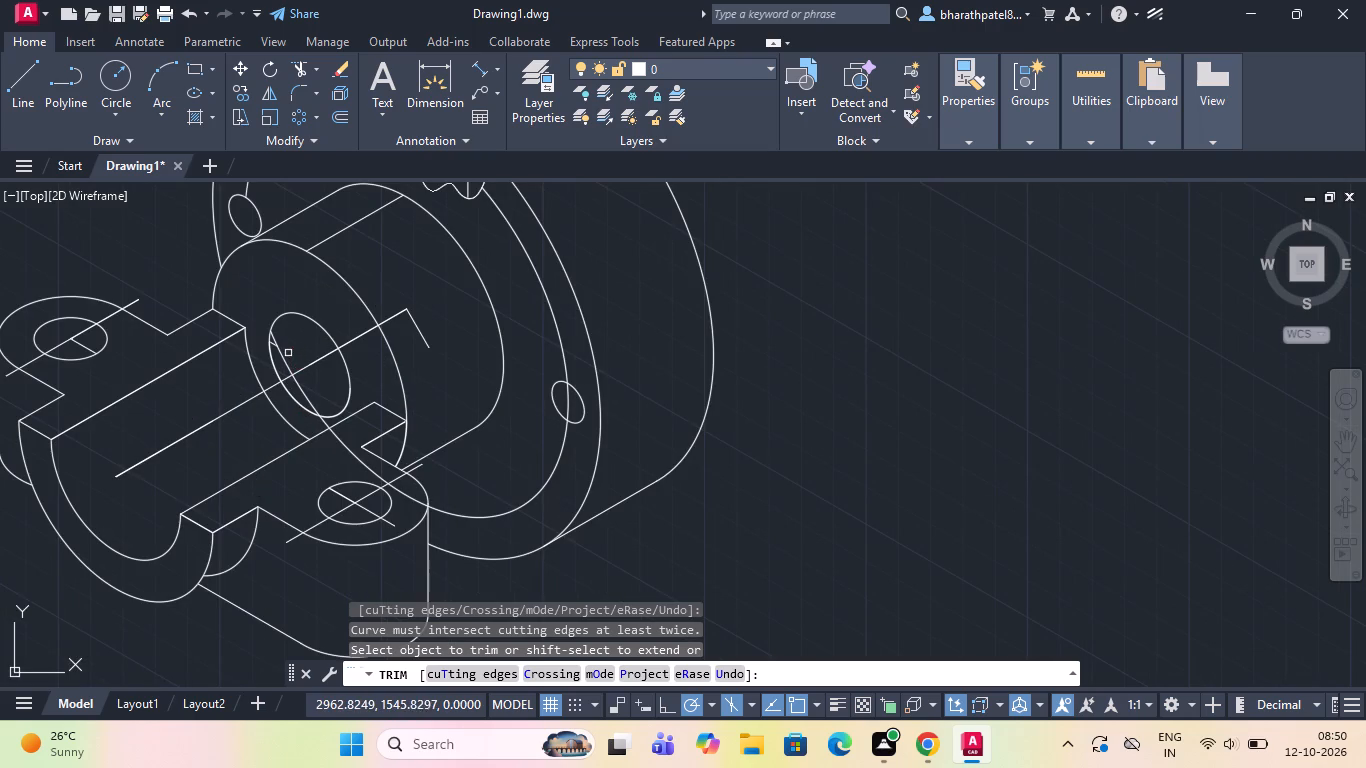
pyautogui.scroll(4, 276, 347)
pyautogui.moveTo(274, 352); pyautogui.dragTo(276, 332)
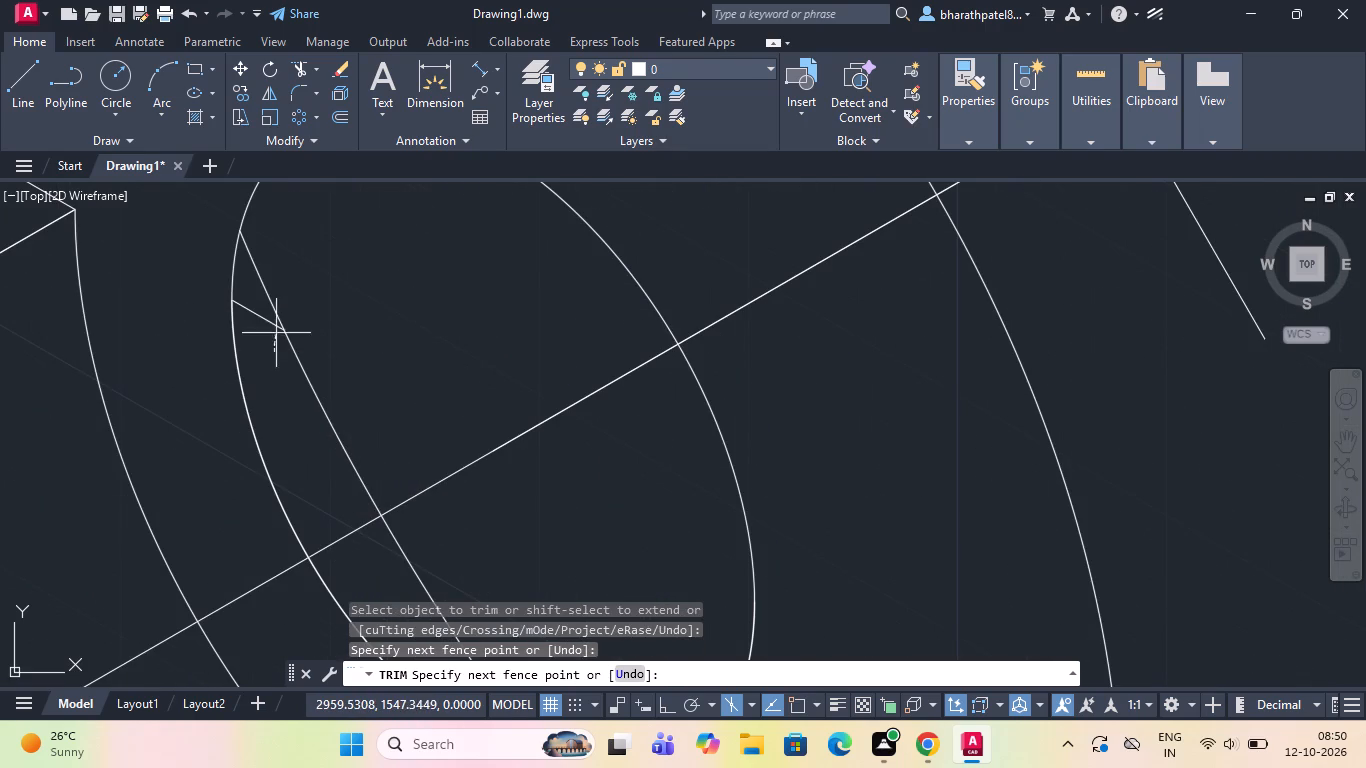
pyautogui.moveTo(276, 332); pyautogui.dragTo(284, 304)
pyautogui.scroll(-3, 272, 339)
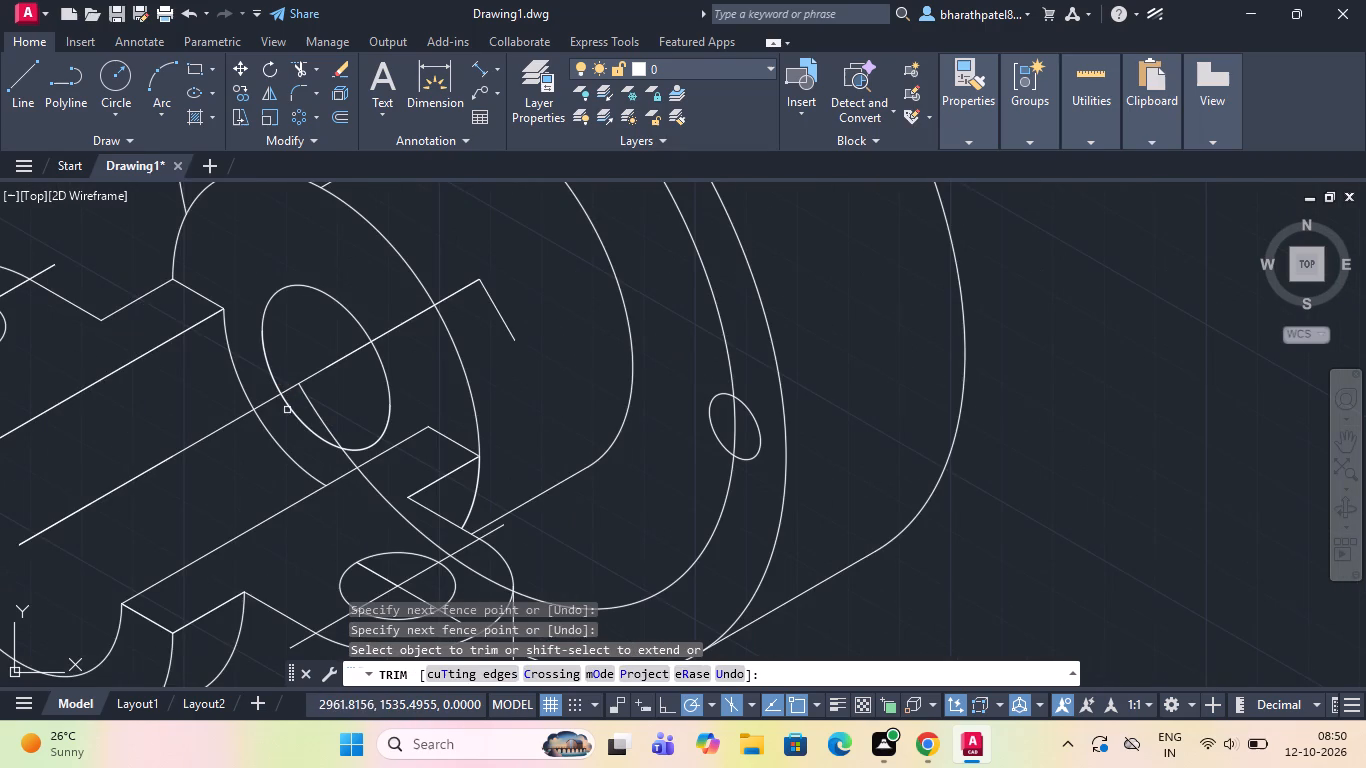
pyautogui.click(302, 412)
pyautogui.click(333, 411)
# Trim the flange's inner front arc where it crosses the hub's end face, the cut edge and the top of the bolt lug.
pyautogui.scroll(-1, 333, 409)
pyautogui.scroll(3, 330, 471)
pyautogui.moveTo(345, 389); pyautogui.dragTo(369, 385)
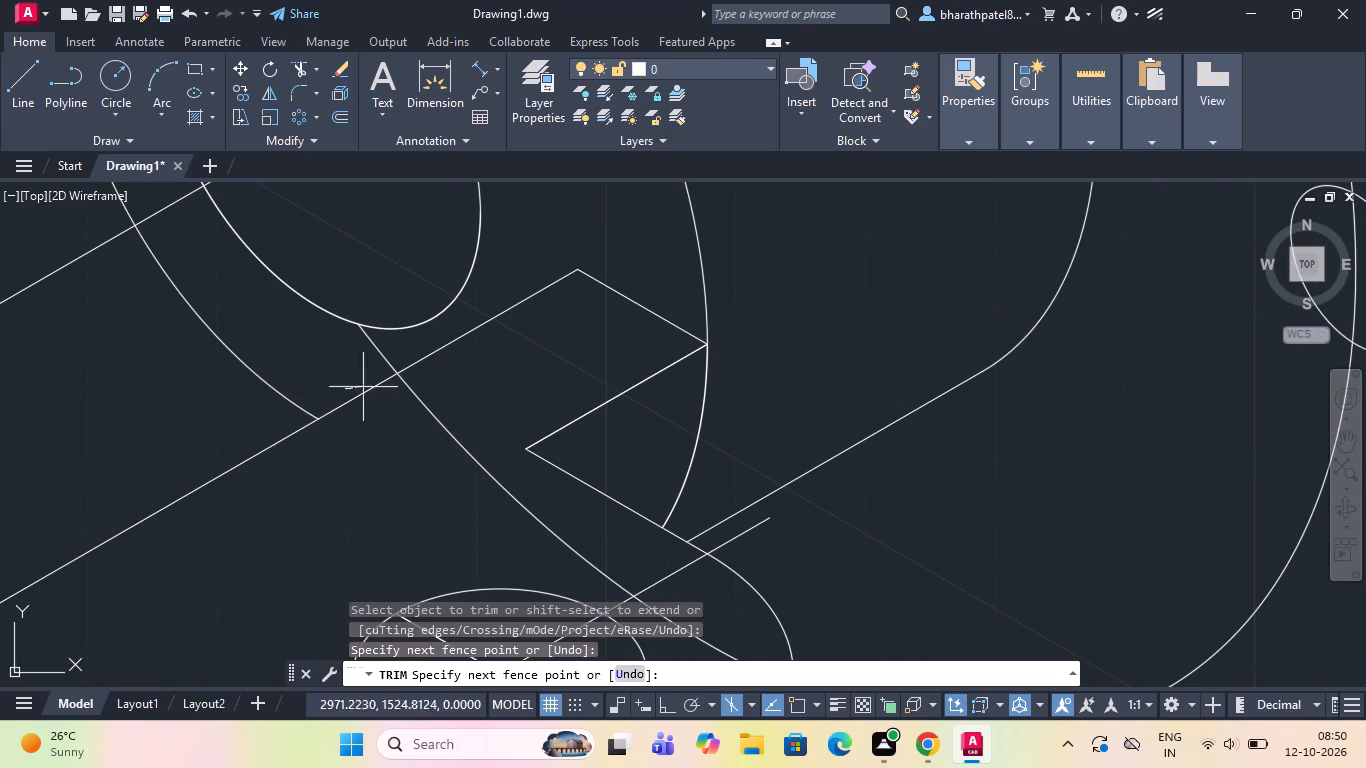
pyautogui.moveTo(369, 385); pyautogui.dragTo(405, 367)
pyautogui.moveTo(451, 386); pyautogui.dragTo(421, 424)
pyautogui.scroll(-3, 420, 422)
pyautogui.scroll(2, 501, 510)
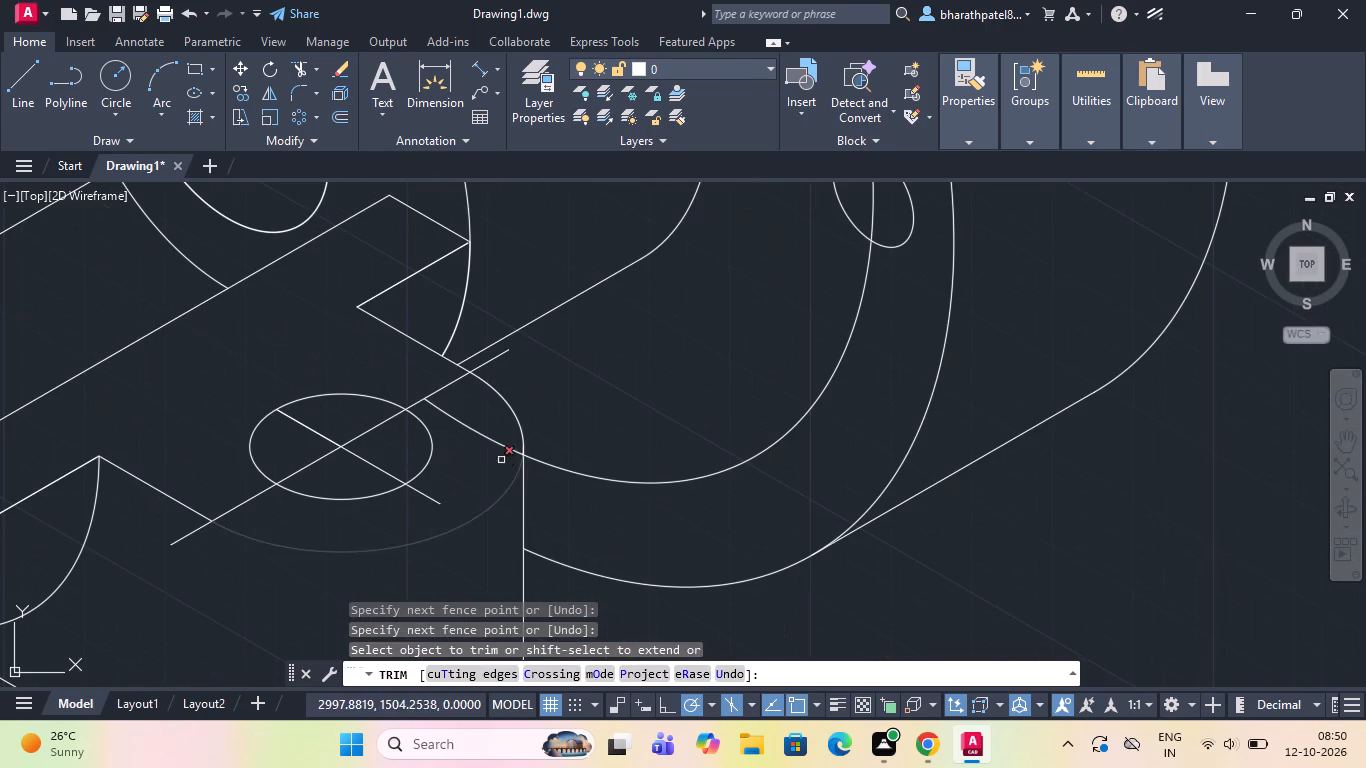
pyautogui.moveTo(500, 436); pyautogui.dragTo(487, 475)
pyautogui.scroll(-2, 480, 456)
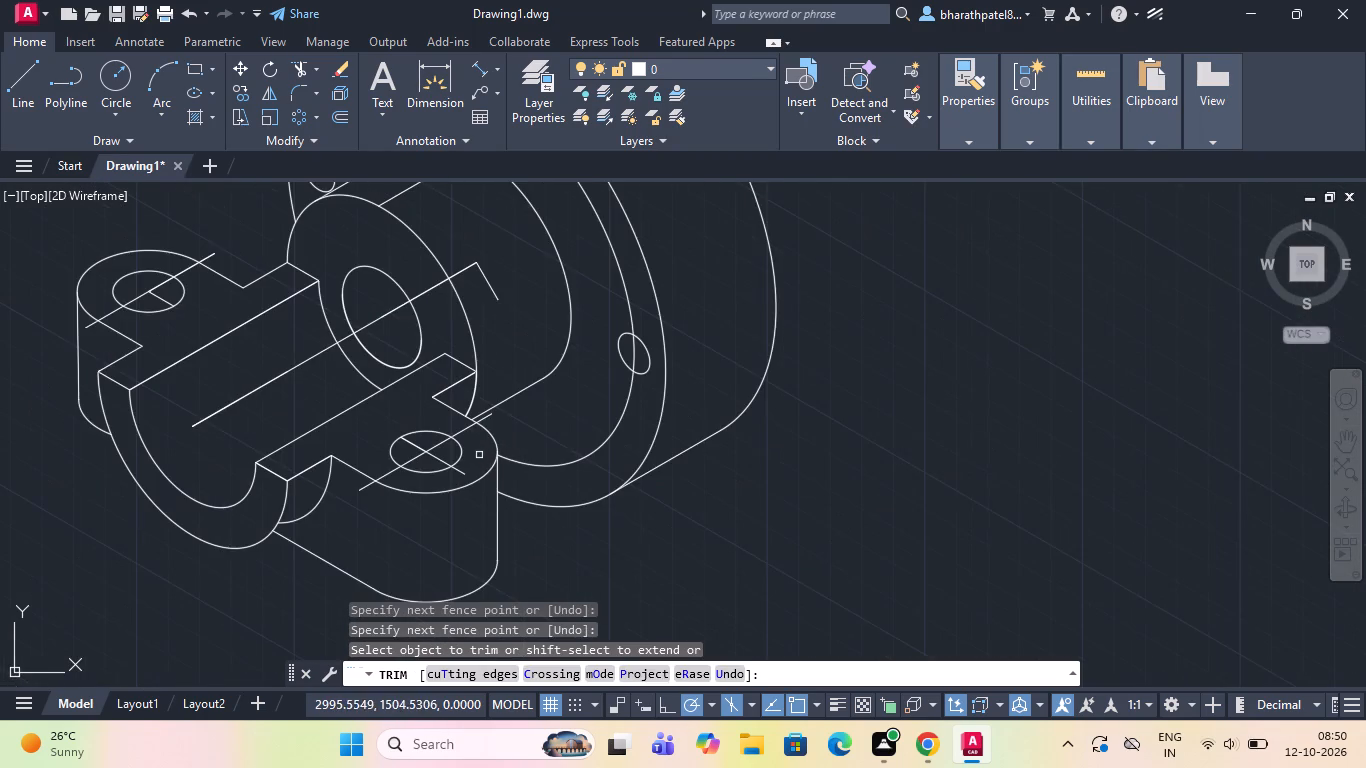
# Remove the 30° line on the hub between its front and rear arcs.
pyautogui.scroll(-2, 480, 433)
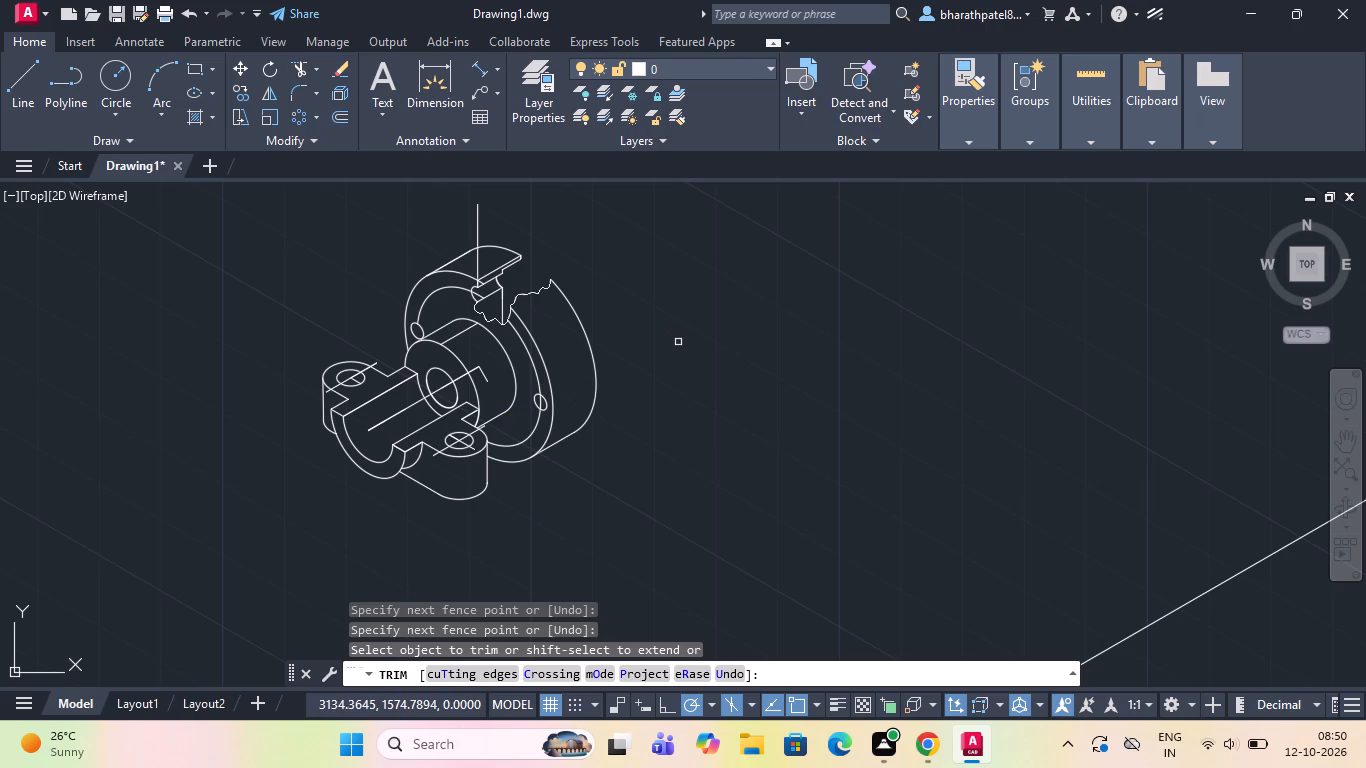
pyautogui.click(467, 333)
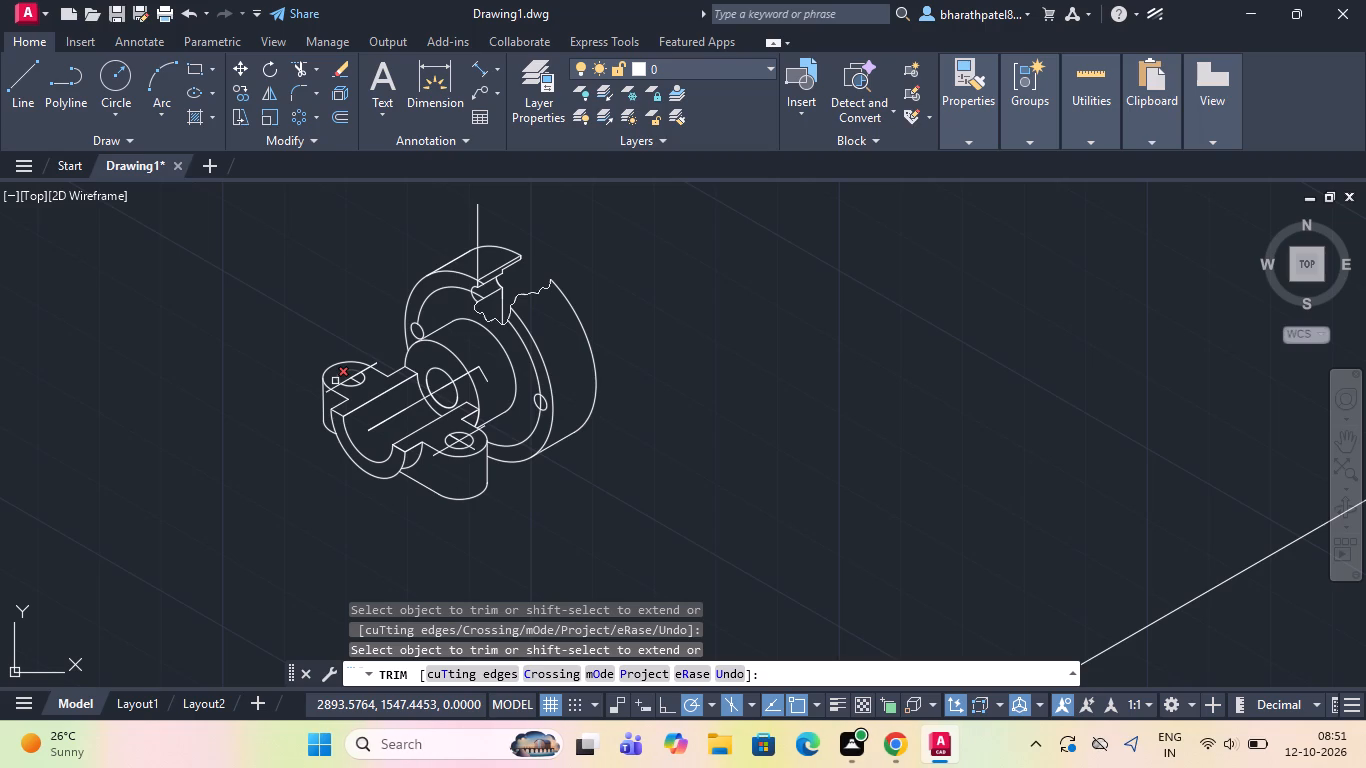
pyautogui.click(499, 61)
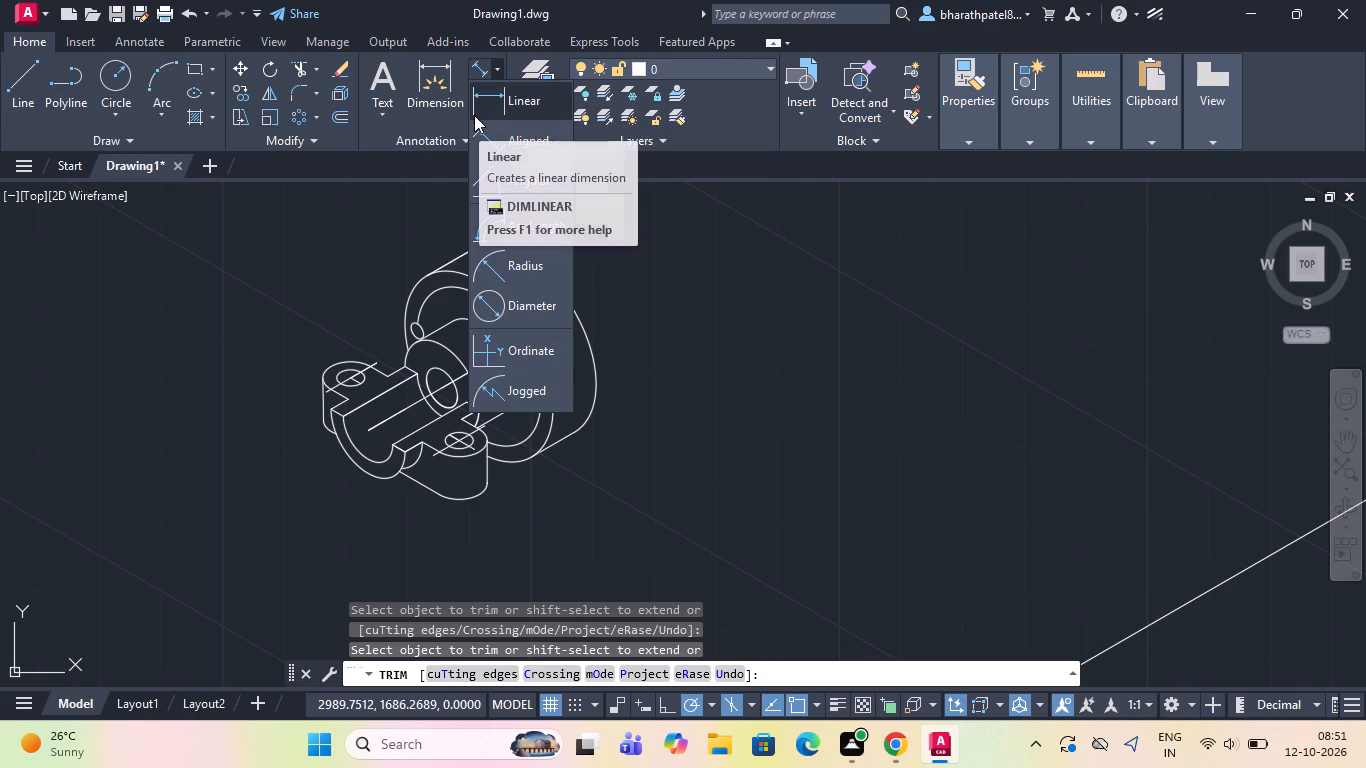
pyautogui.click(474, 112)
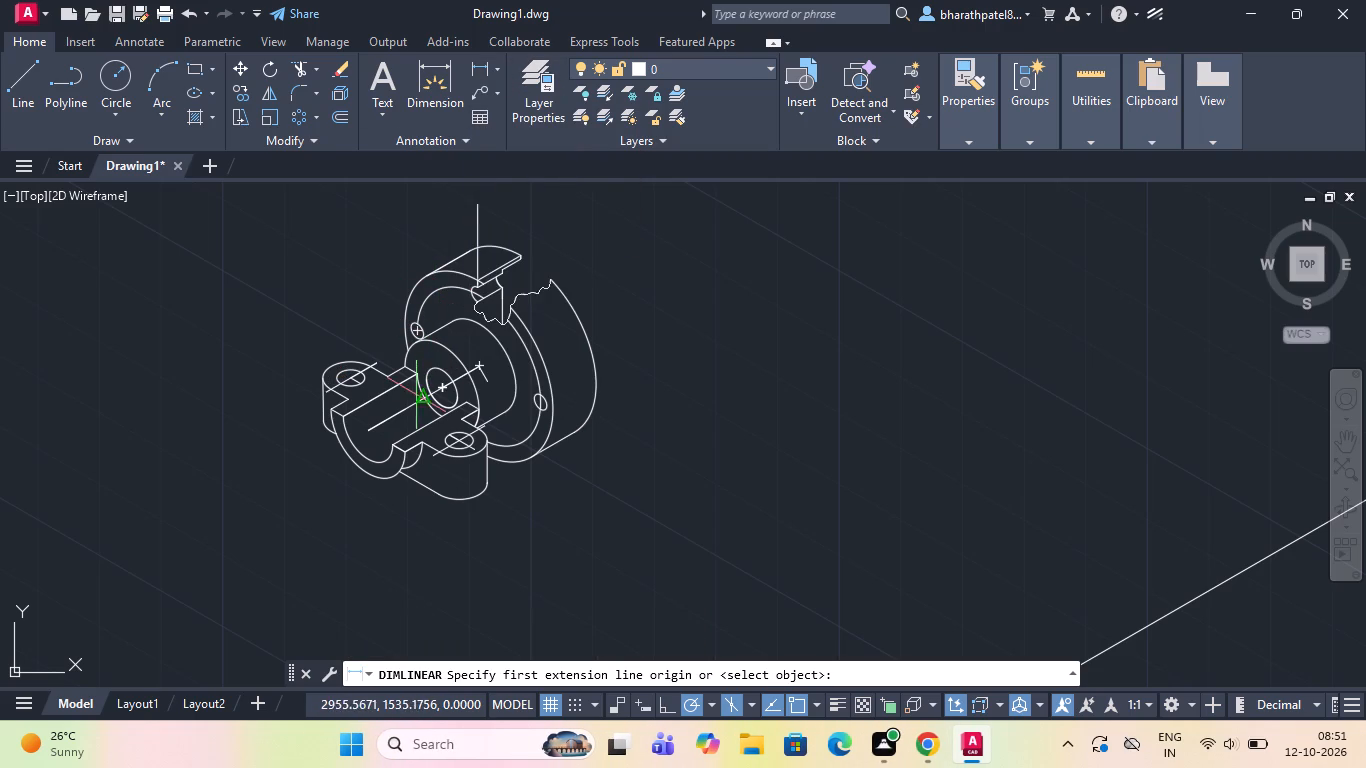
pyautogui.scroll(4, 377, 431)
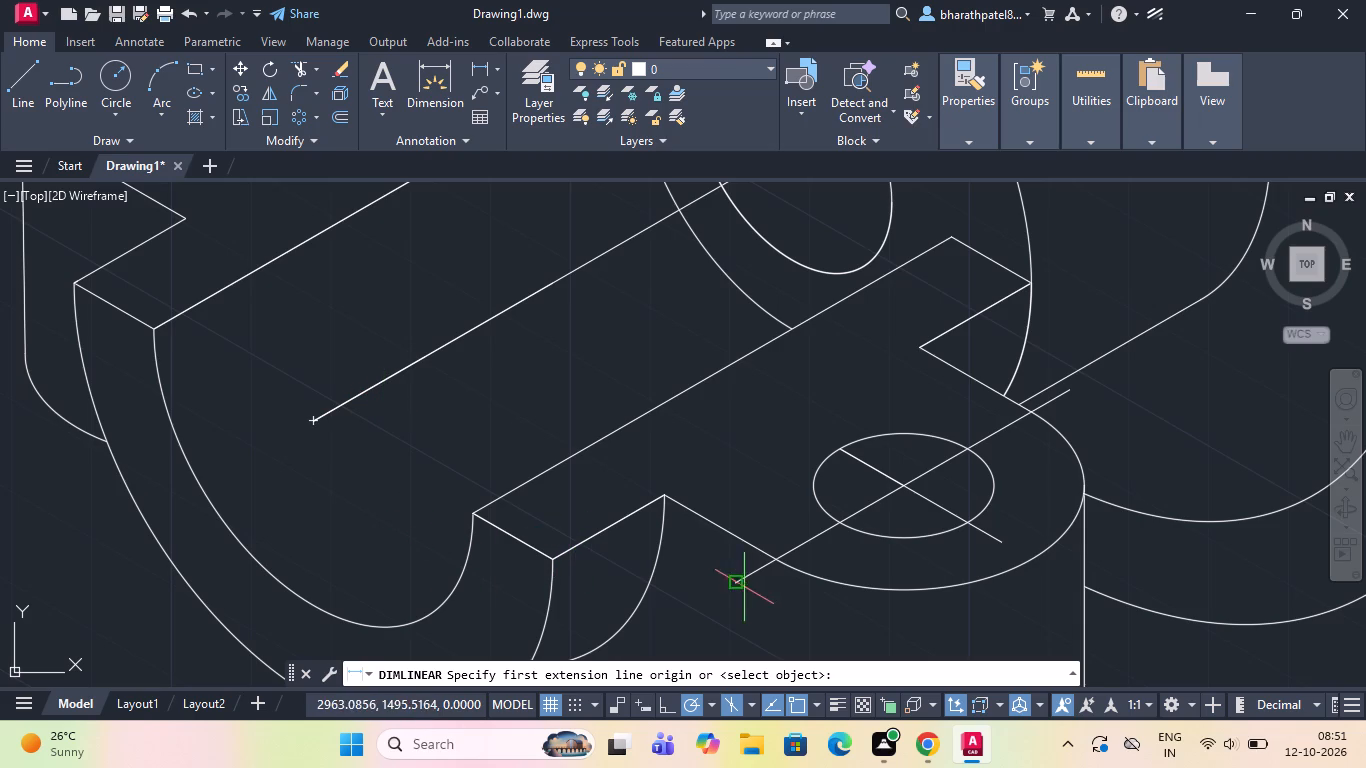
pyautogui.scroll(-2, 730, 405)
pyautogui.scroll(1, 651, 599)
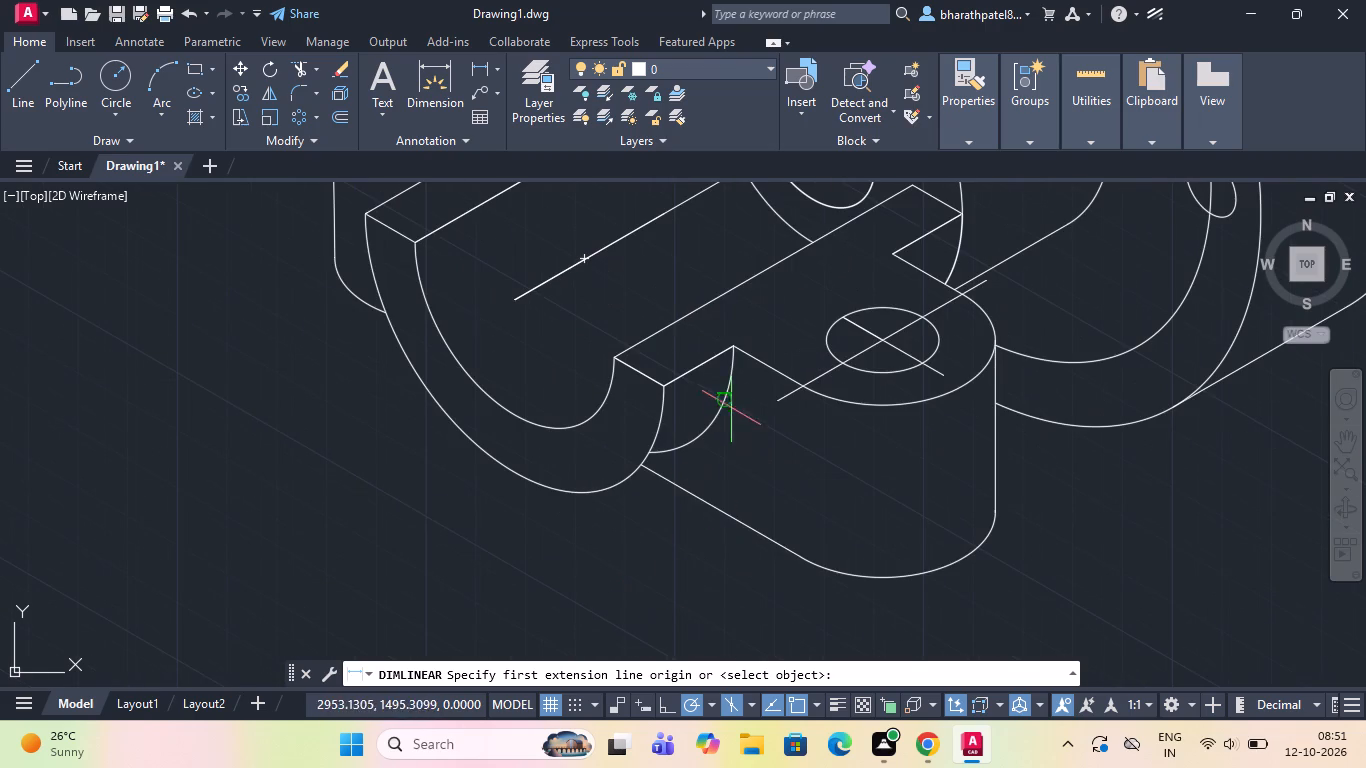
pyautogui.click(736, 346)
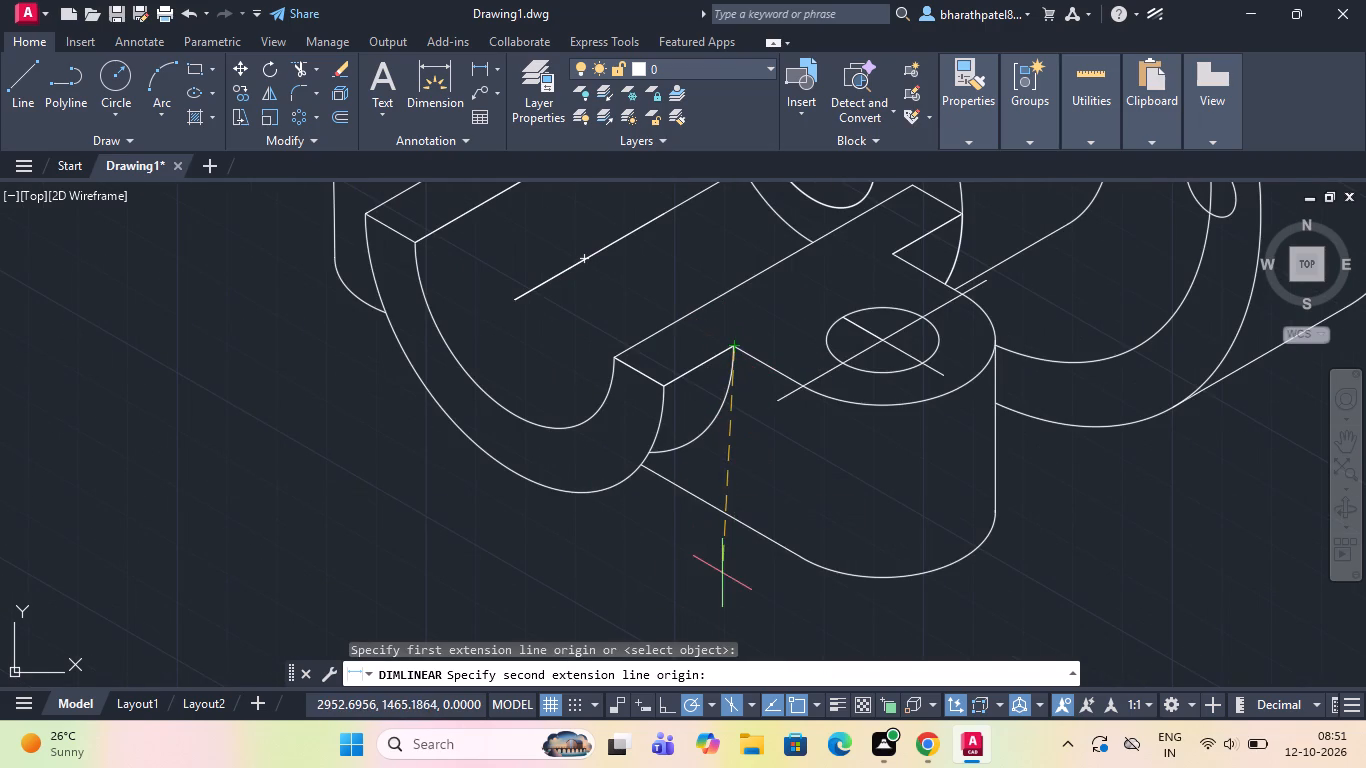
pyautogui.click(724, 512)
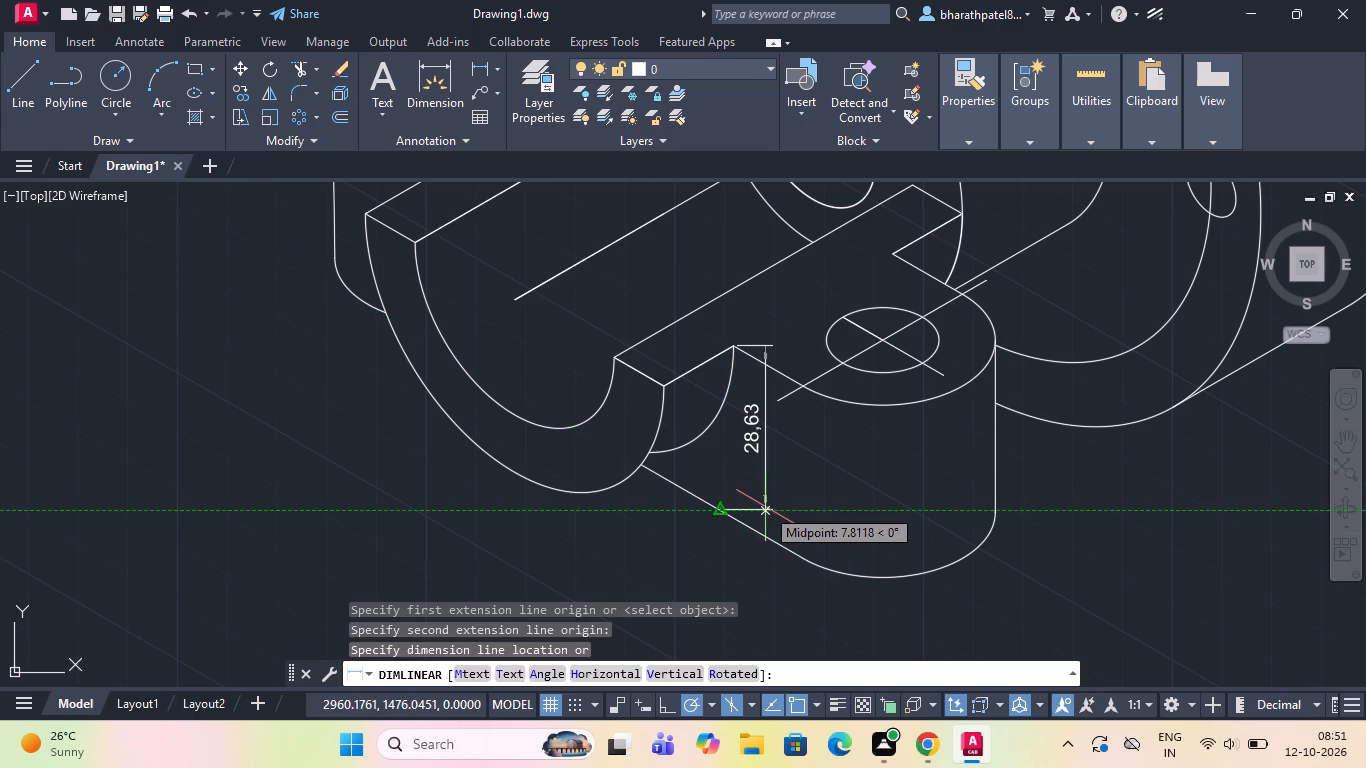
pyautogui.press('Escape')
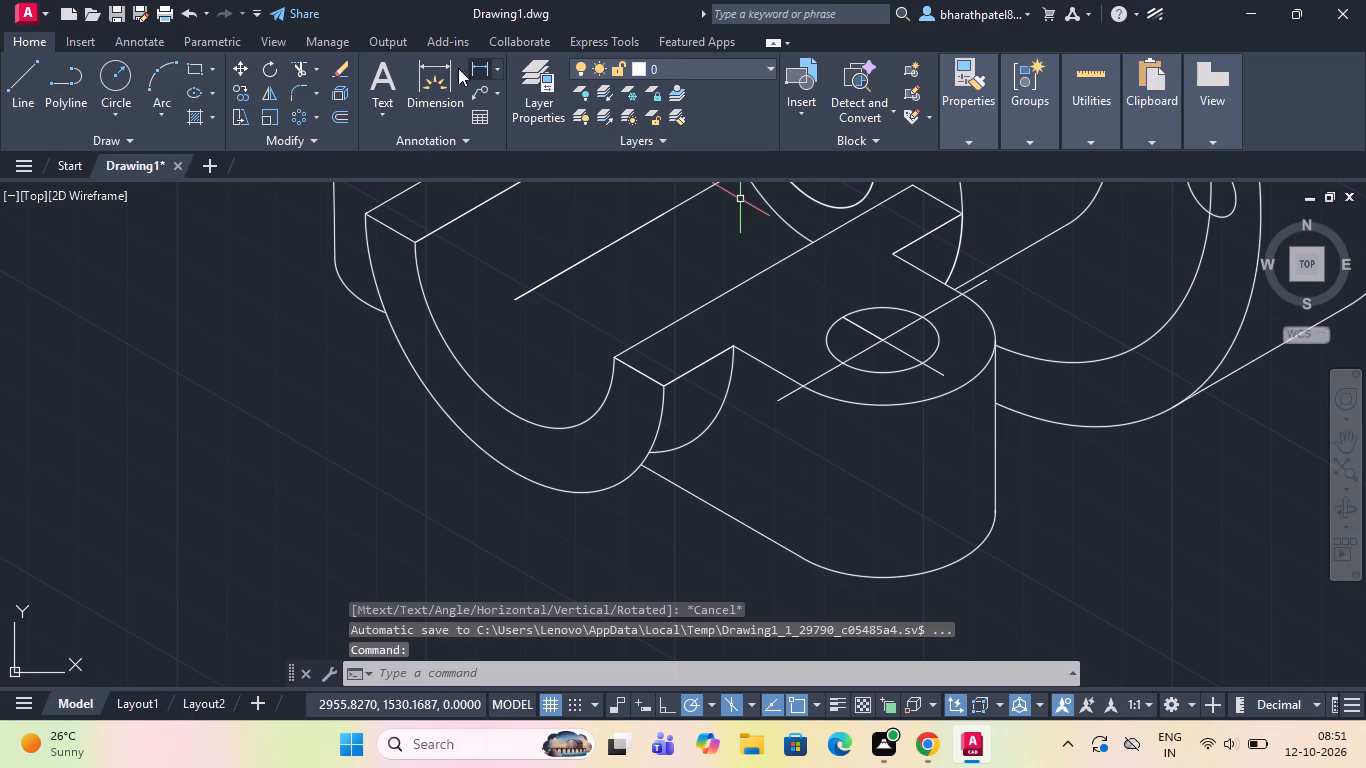
# Draw a 30-unit vertical line down the front bolt lug's side, from its top straight edge to its bottom edge.
pyautogui.click(32, 80)
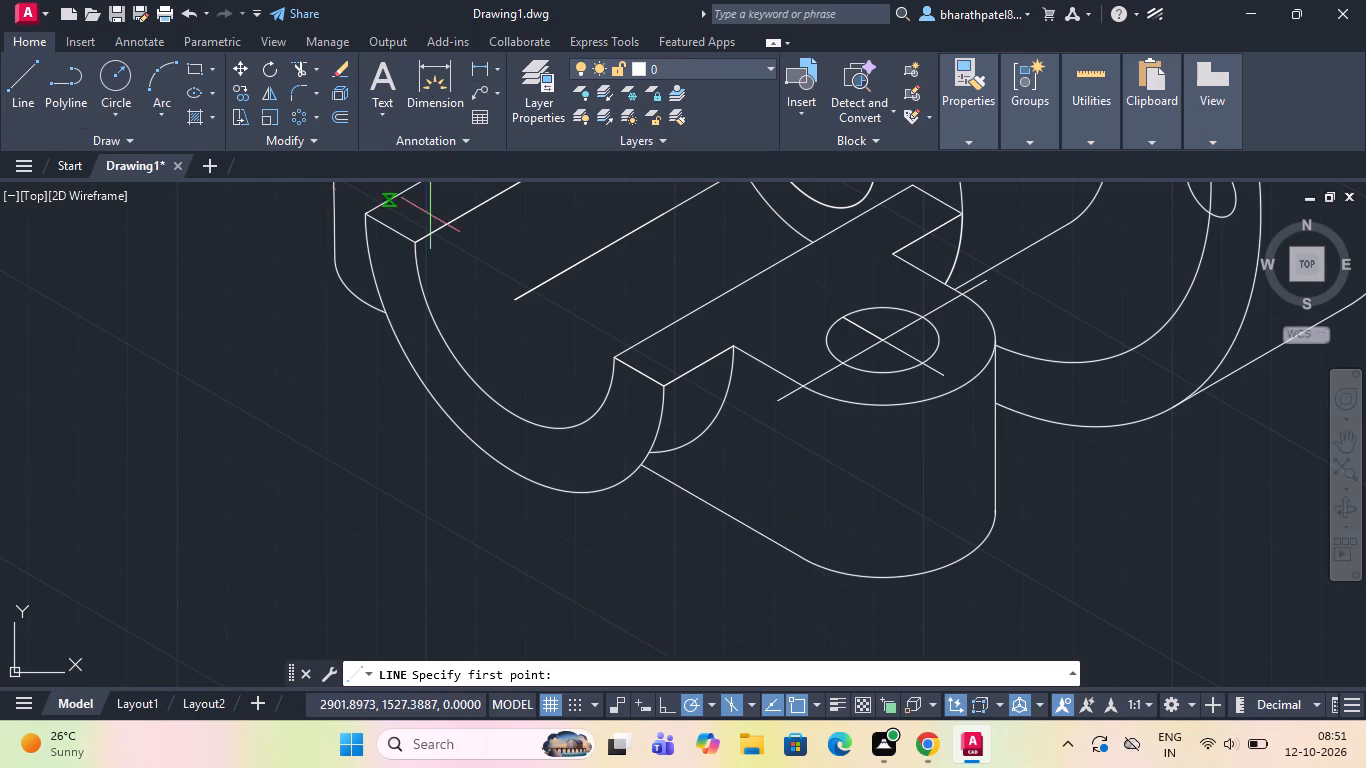
pyautogui.click(779, 372)
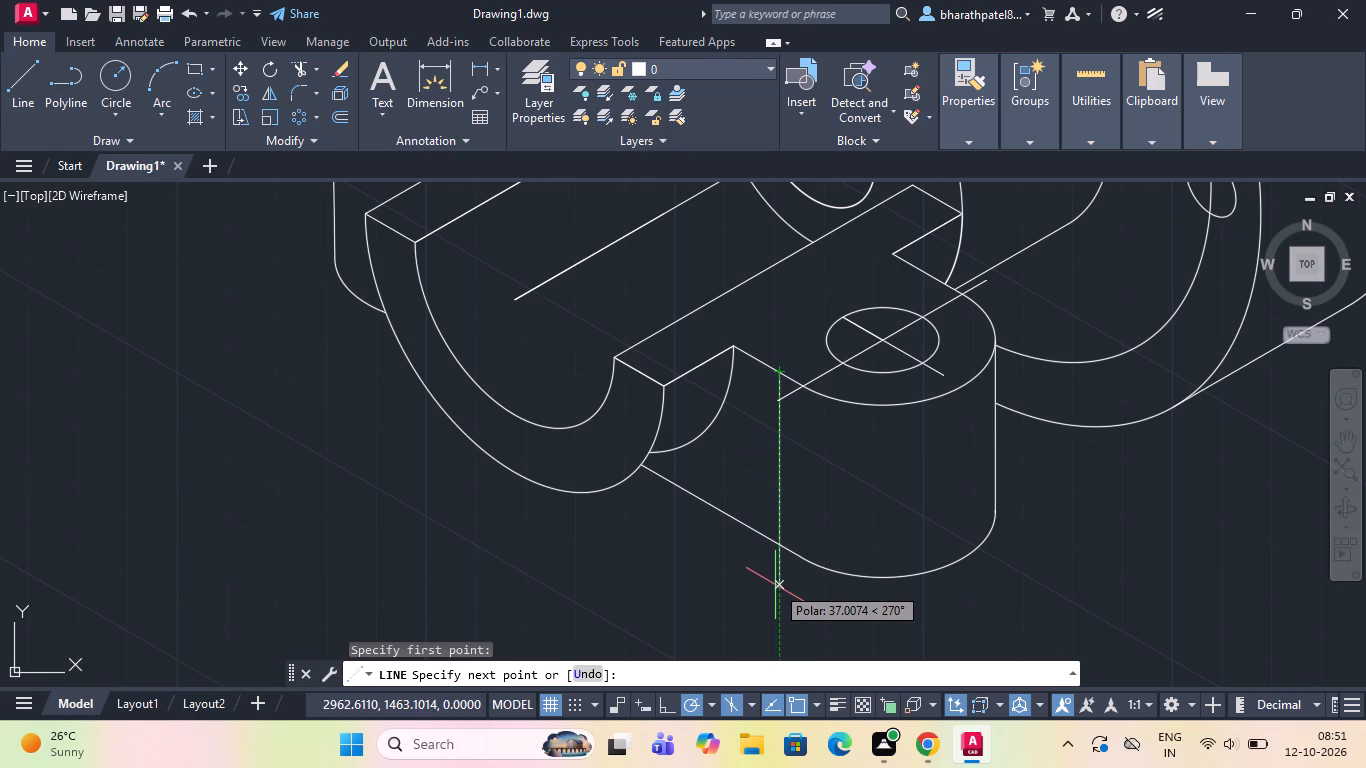
pyautogui.write('30')
pyautogui.press('Return')
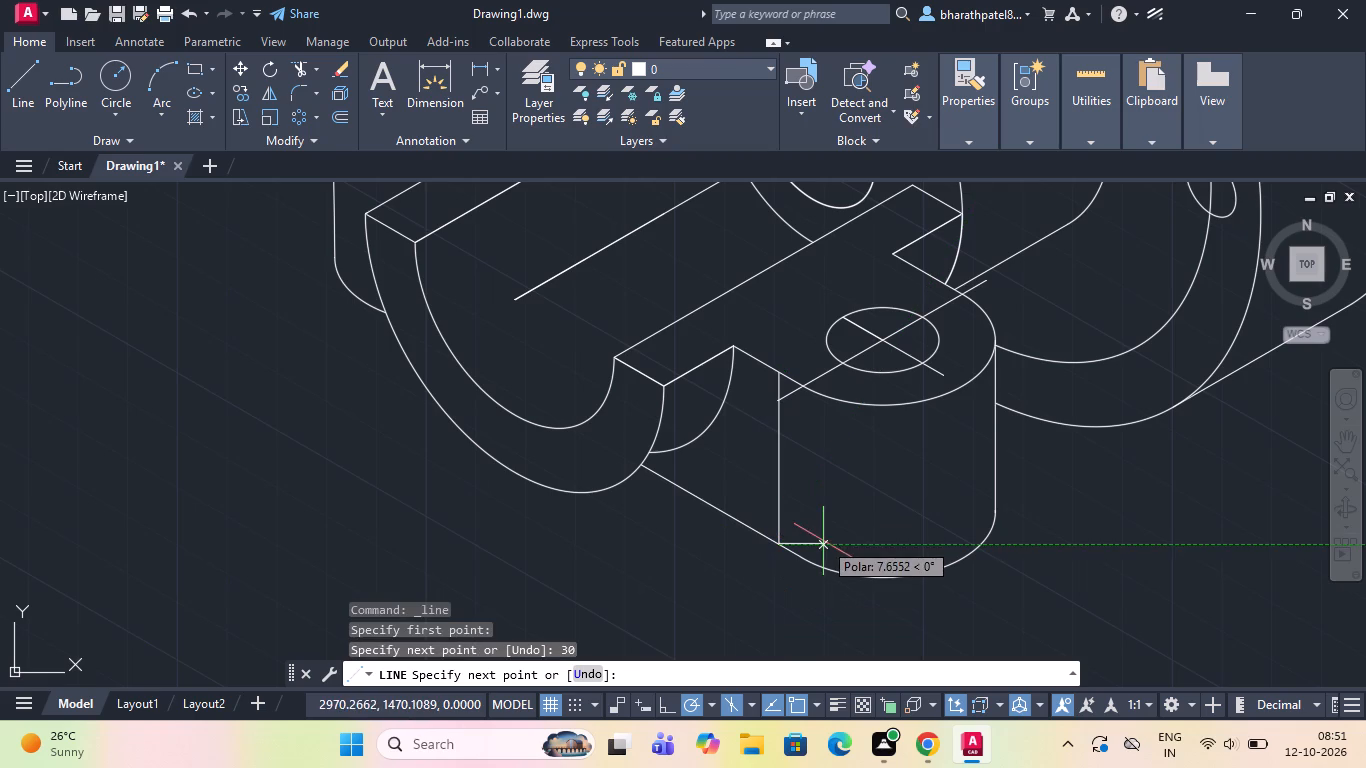
pyautogui.press('Escape')
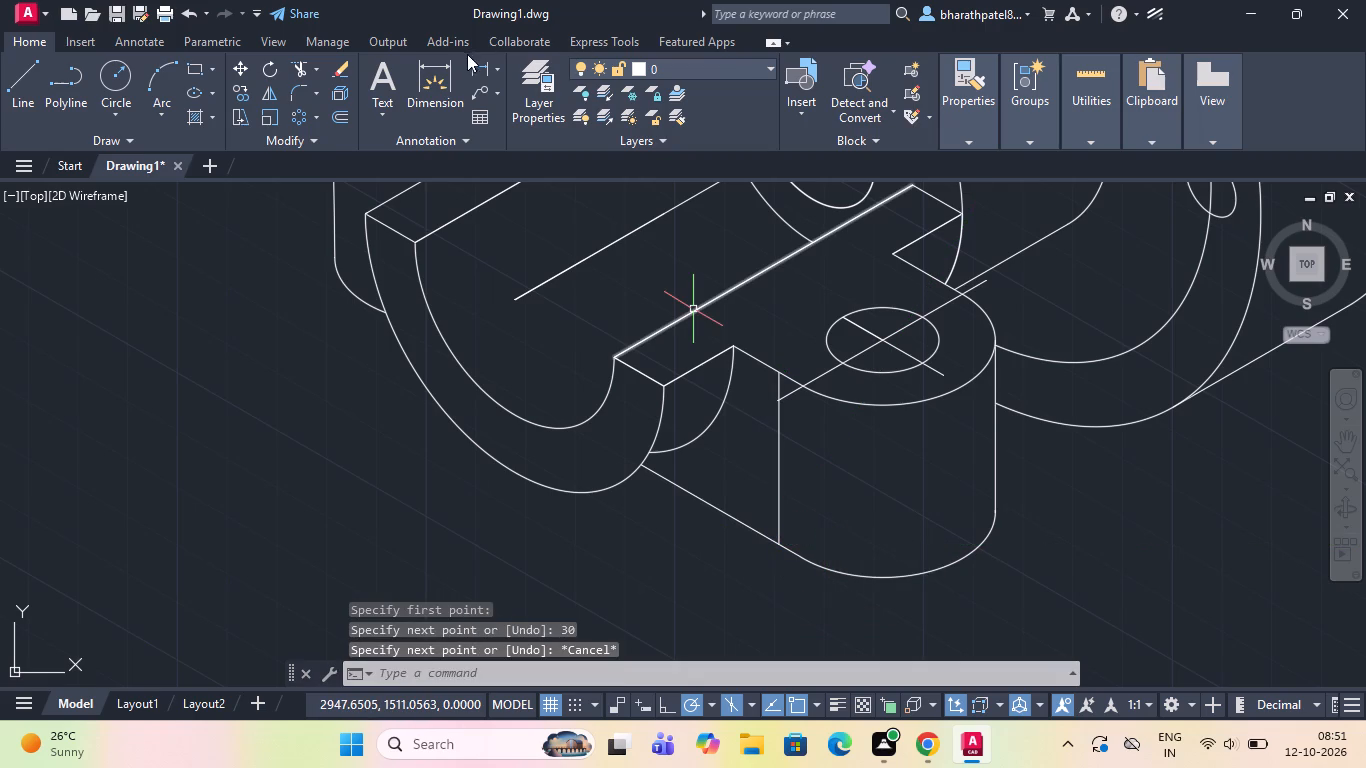
# Add an aligned dimension to the vertical line on the front bolt lug, placing it directly over the line.
pyautogui.click(493, 59)
pyautogui.click(488, 124)
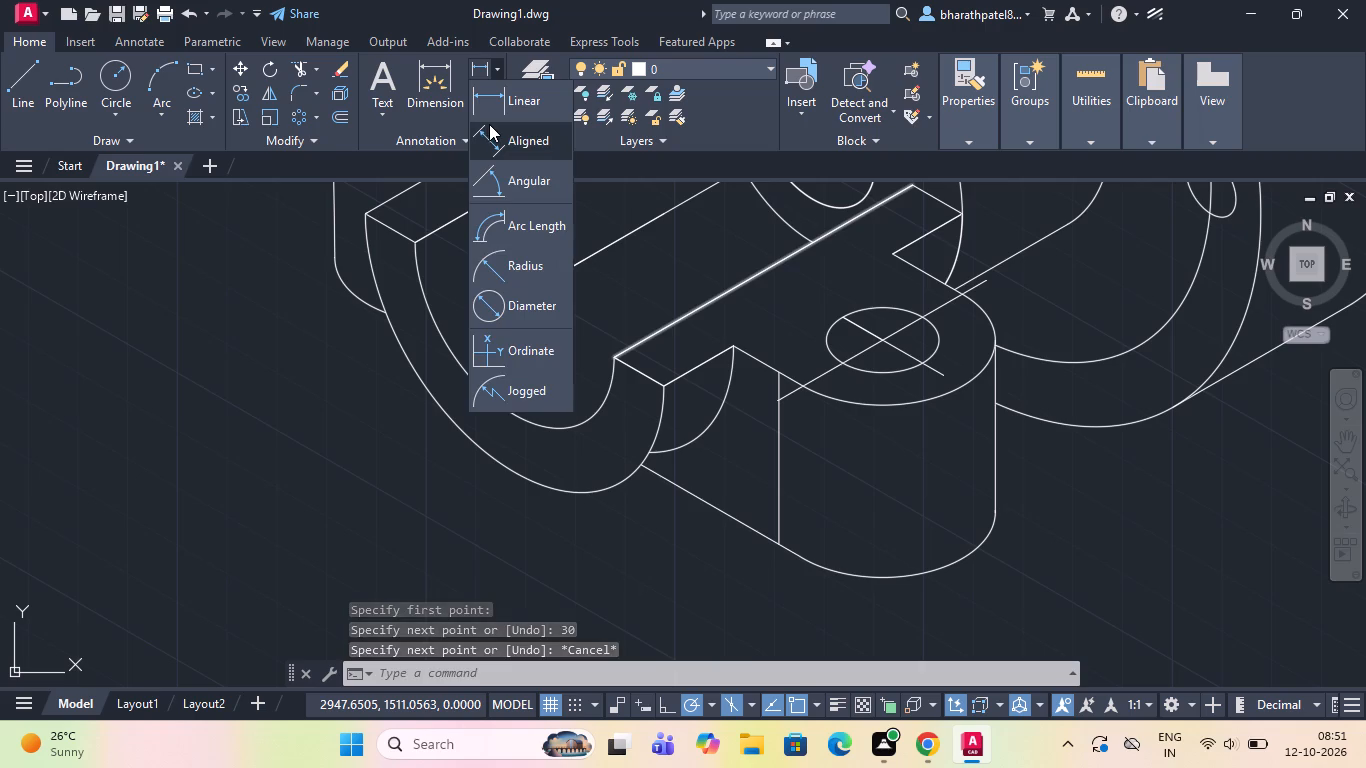
pyautogui.scroll(3, 768, 406)
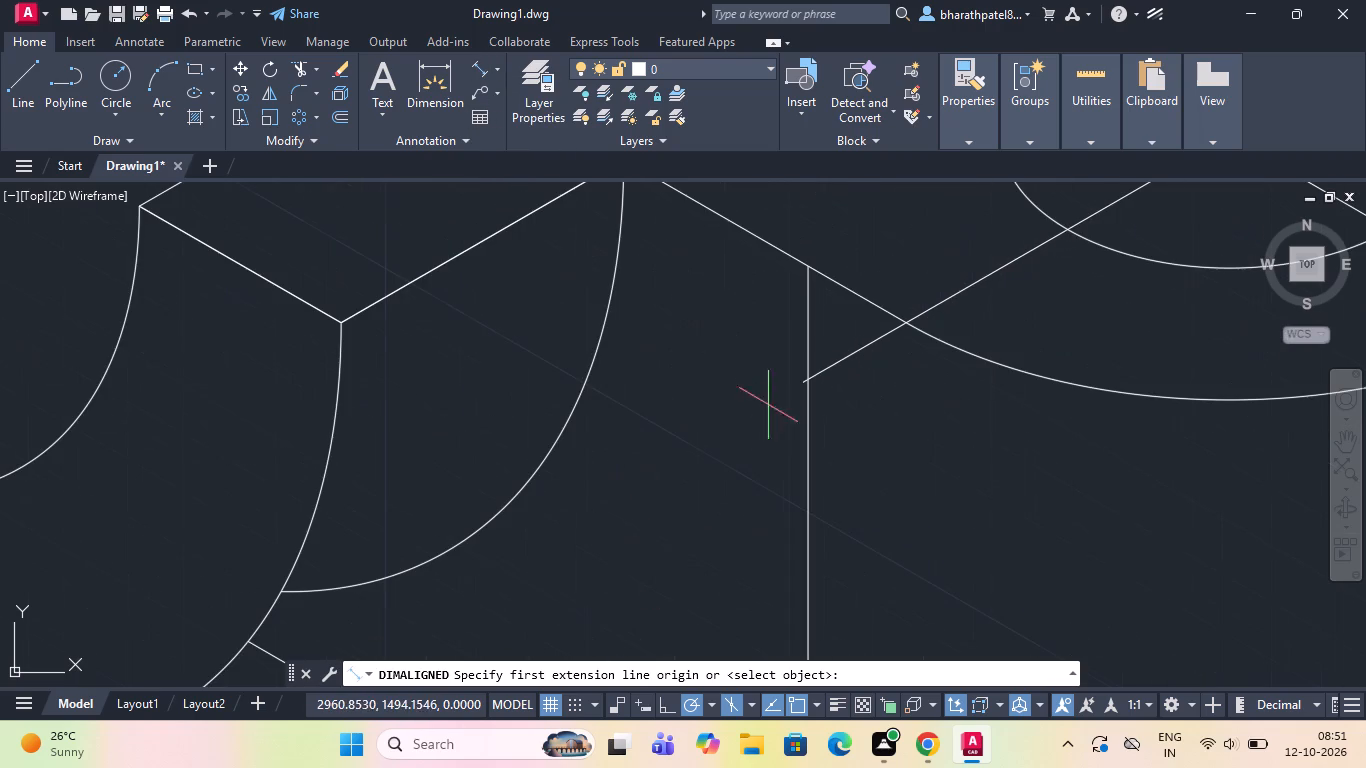
pyautogui.click(812, 261)
pyautogui.scroll(-4, 812, 261)
pyautogui.scroll(4, 834, 429)
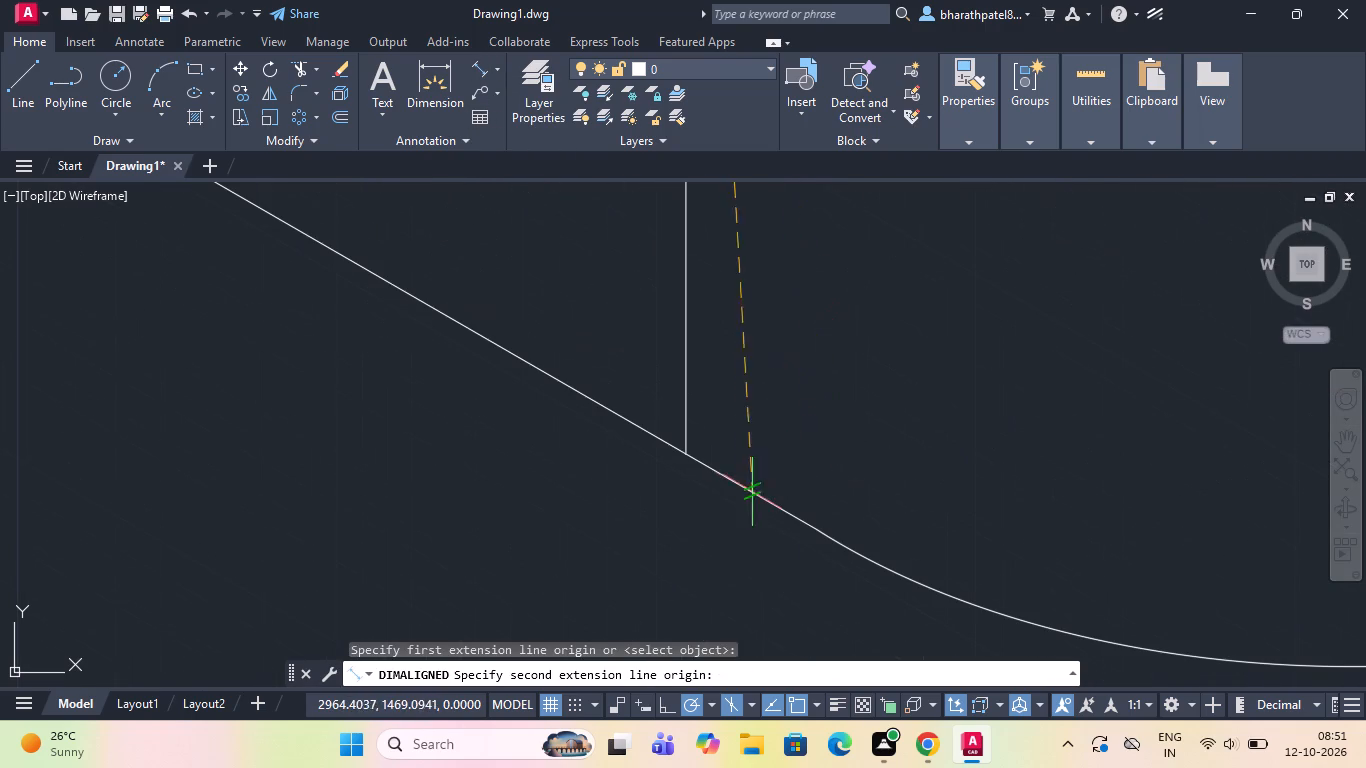
pyautogui.click(686, 458)
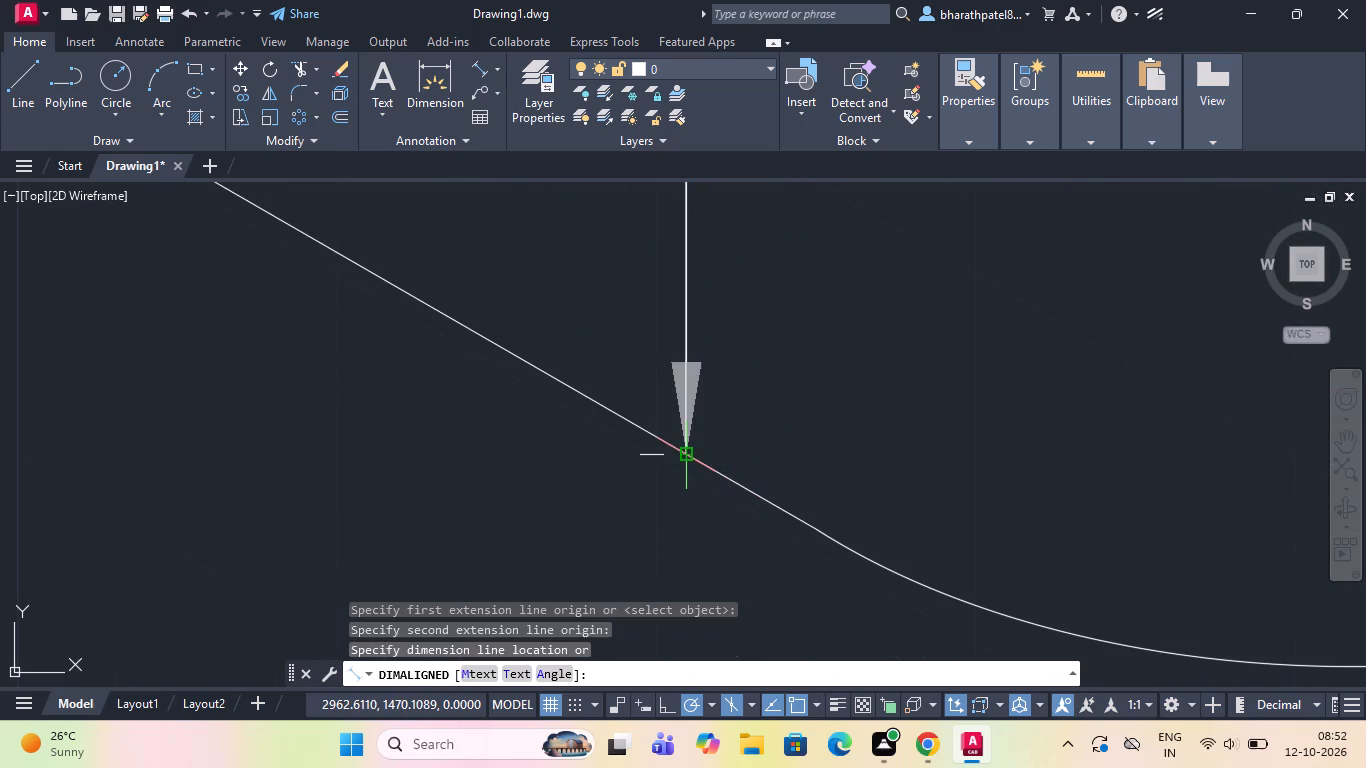
pyautogui.scroll(-4, 686, 456)
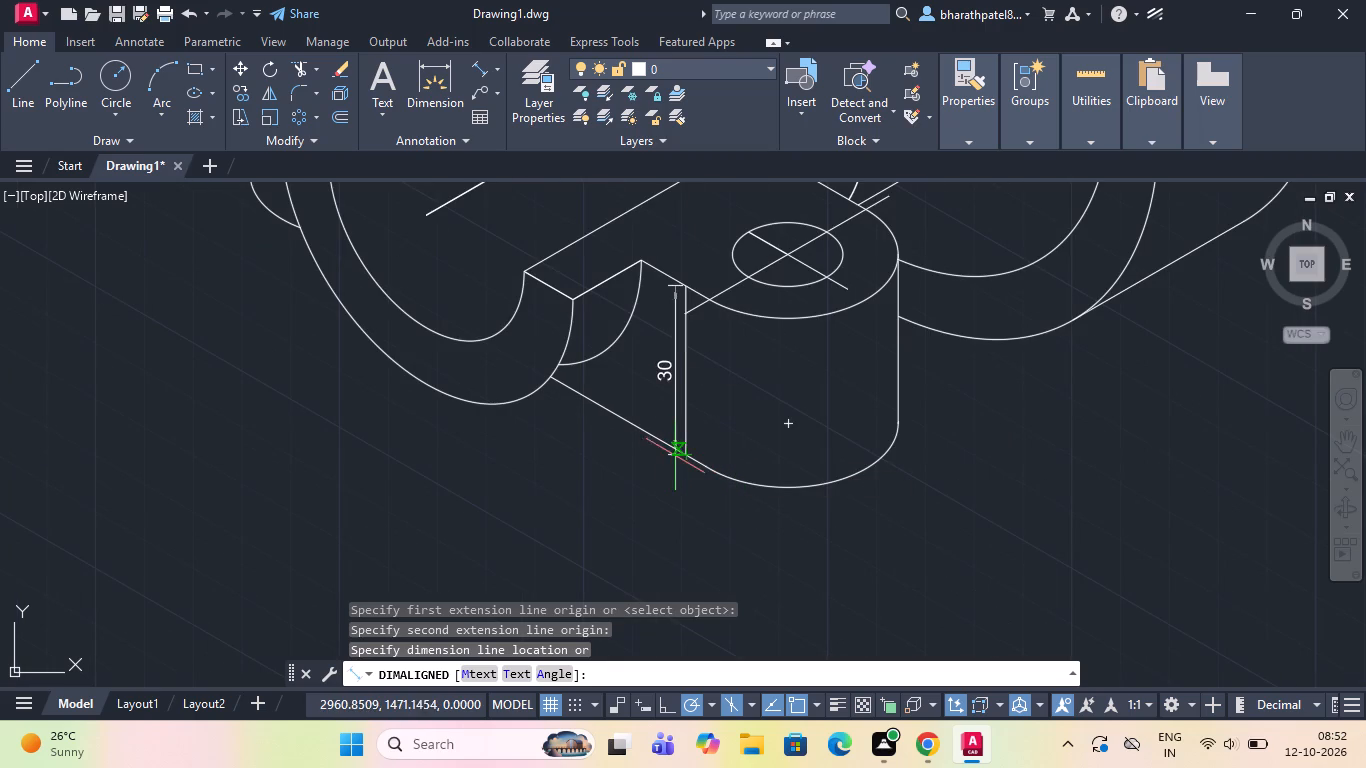
pyautogui.click(688, 448)
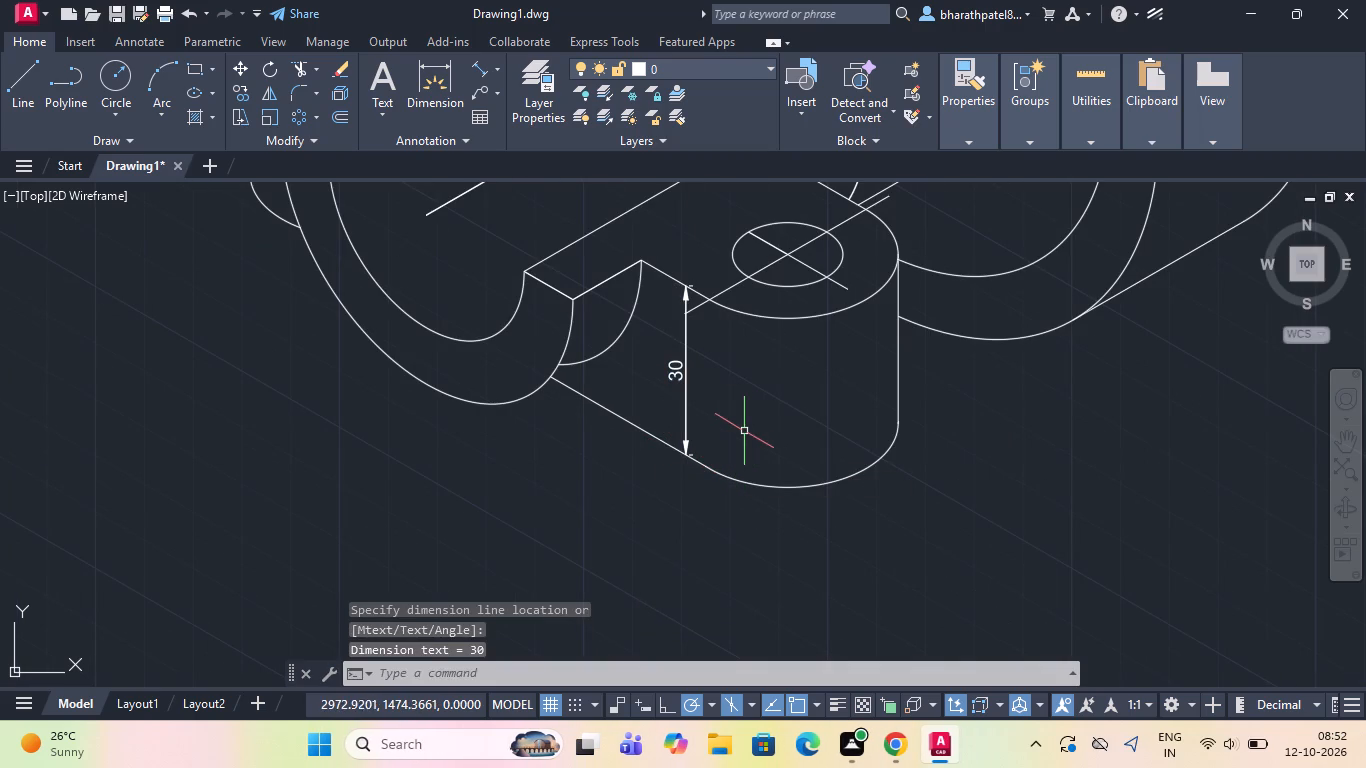
pyautogui.scroll(3, 702, 401)
pyautogui.scroll(-3, 702, 401)
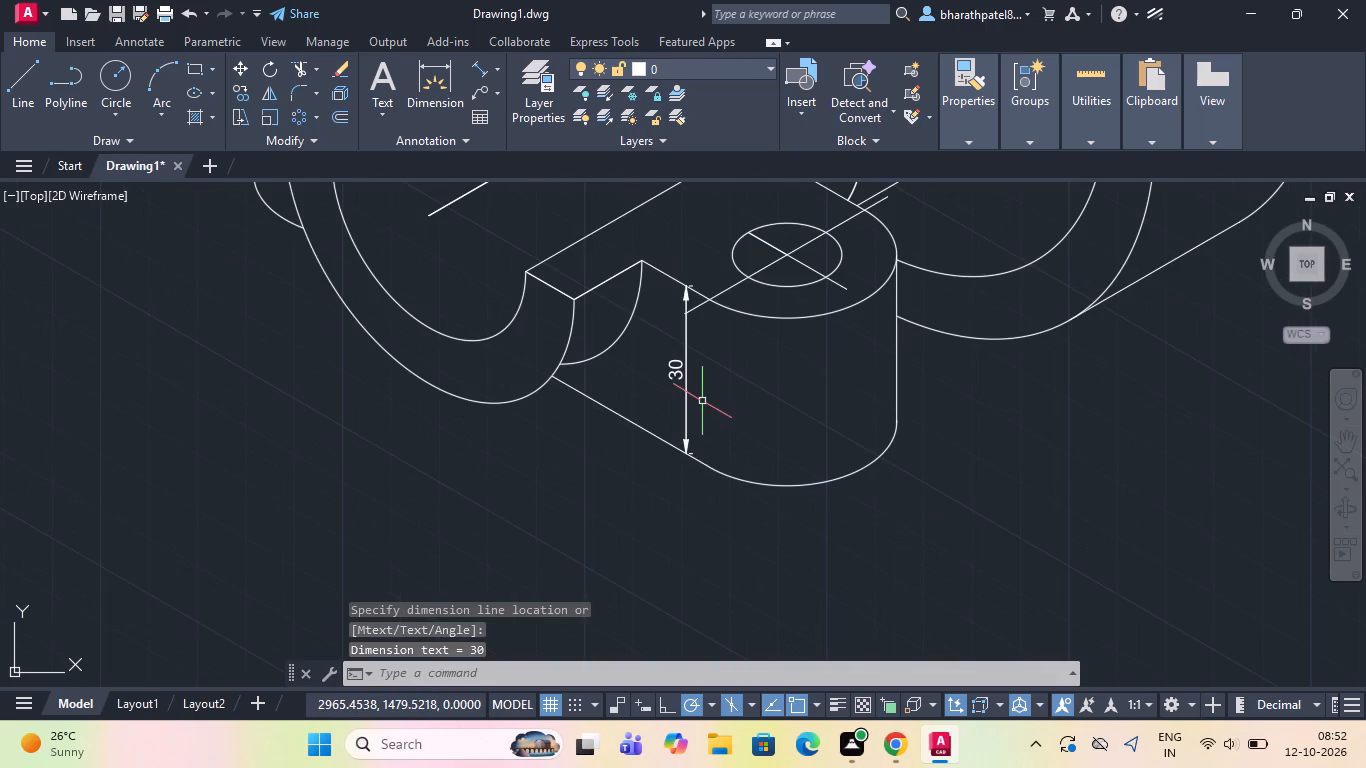
pyautogui.press('Escape')
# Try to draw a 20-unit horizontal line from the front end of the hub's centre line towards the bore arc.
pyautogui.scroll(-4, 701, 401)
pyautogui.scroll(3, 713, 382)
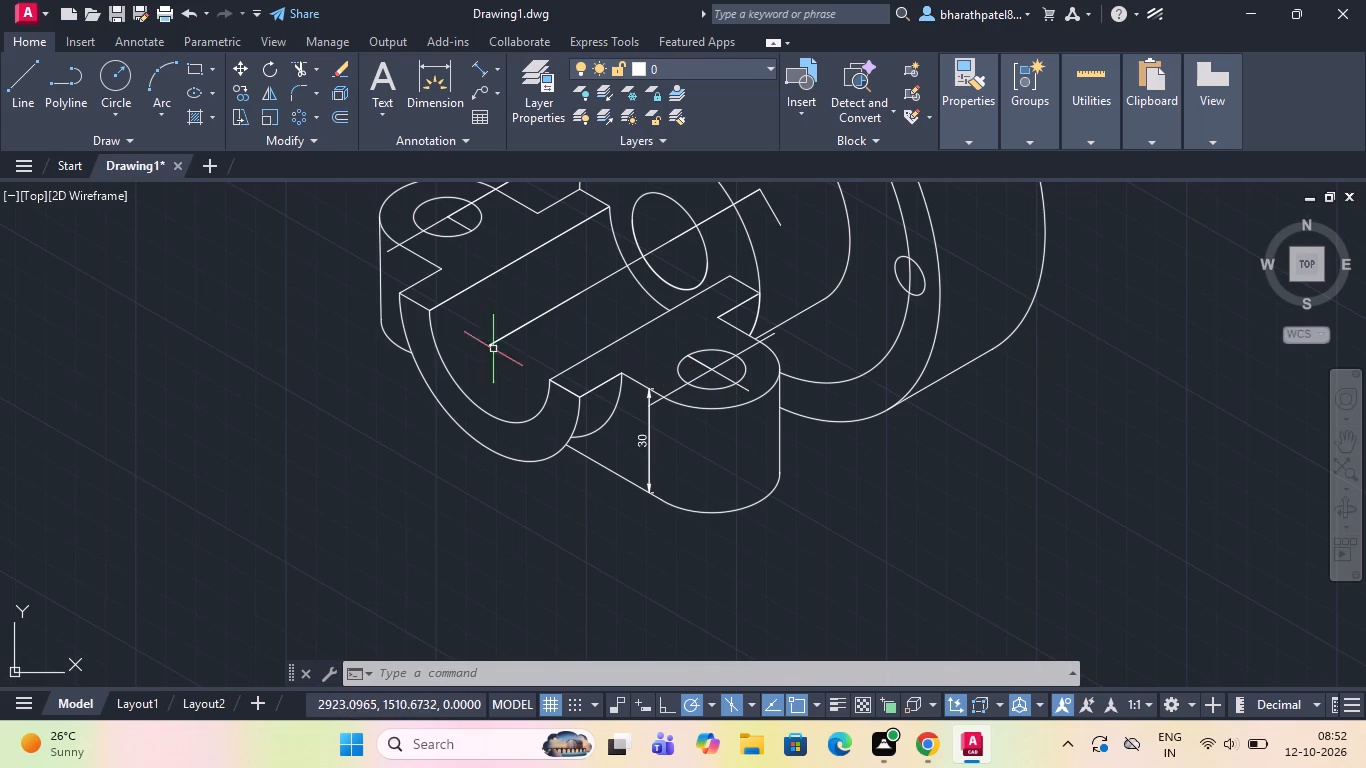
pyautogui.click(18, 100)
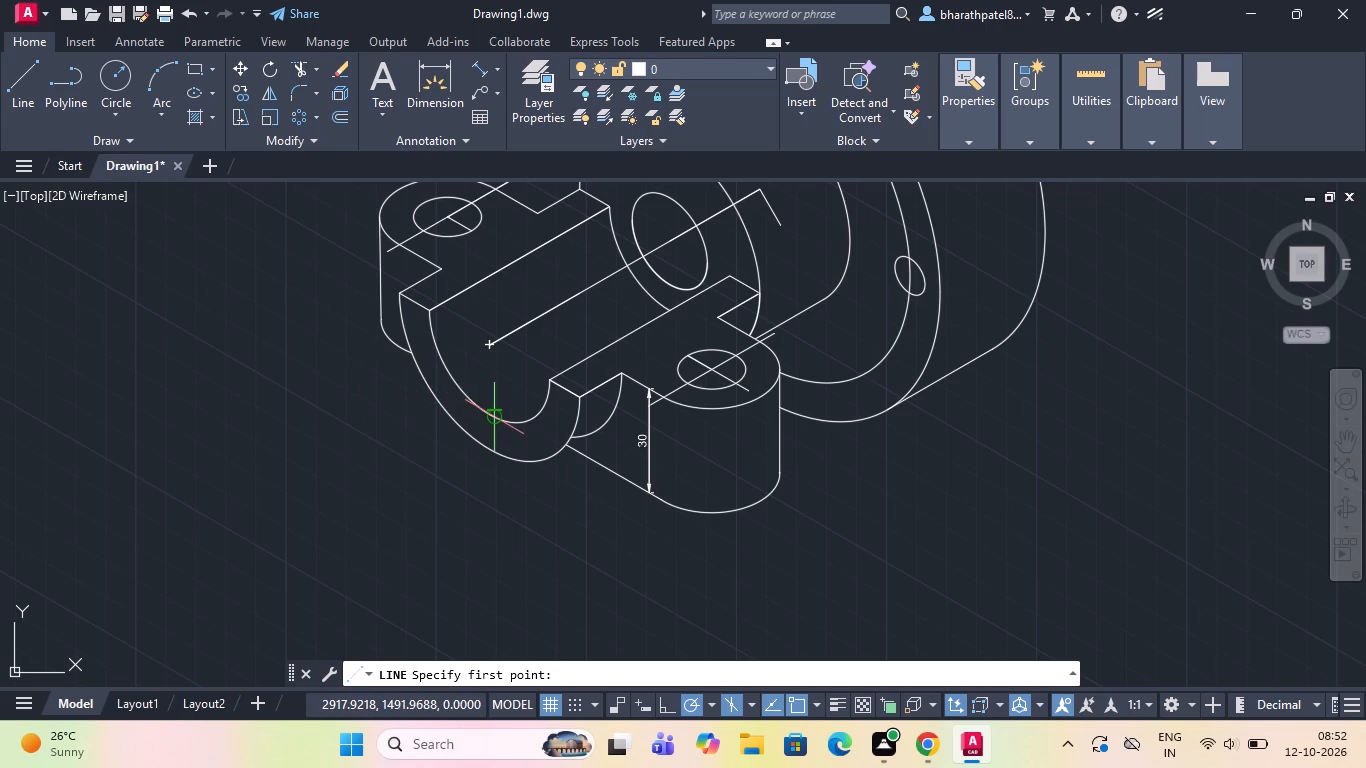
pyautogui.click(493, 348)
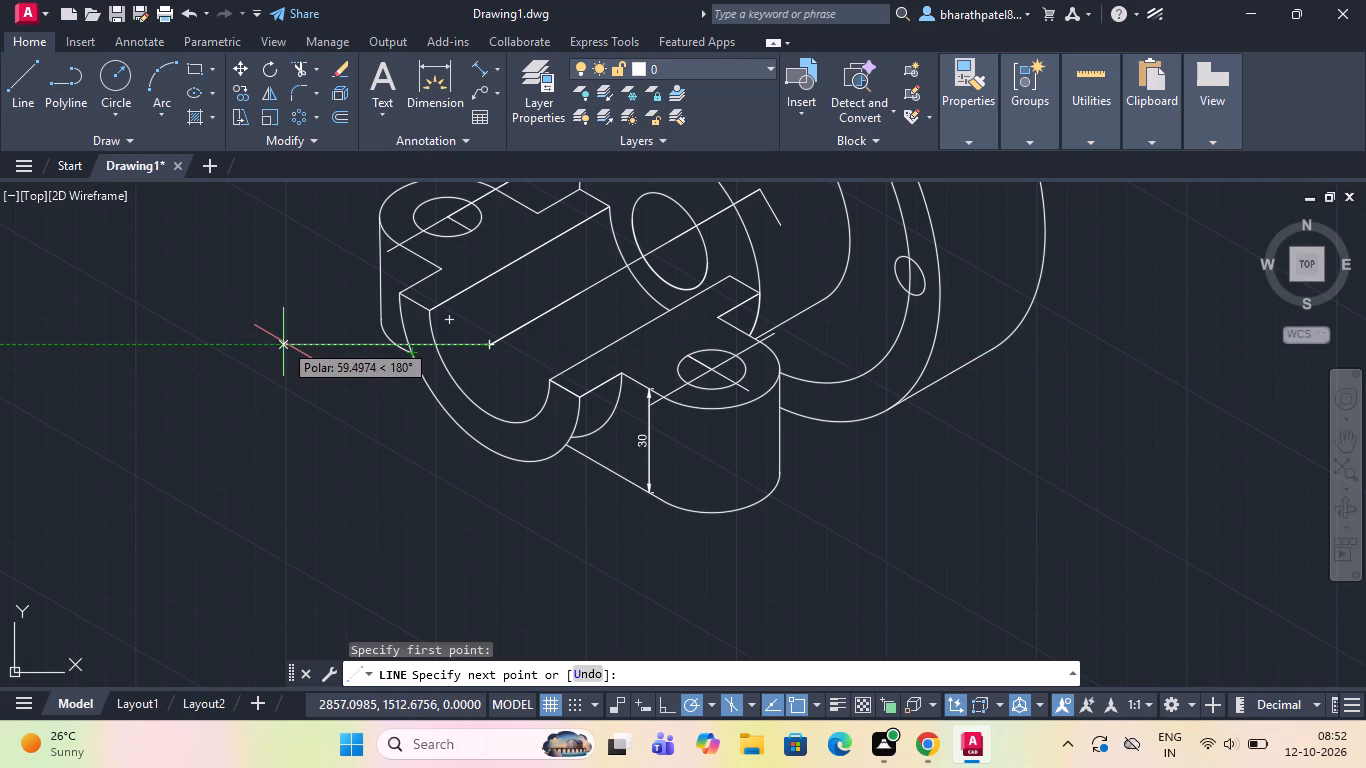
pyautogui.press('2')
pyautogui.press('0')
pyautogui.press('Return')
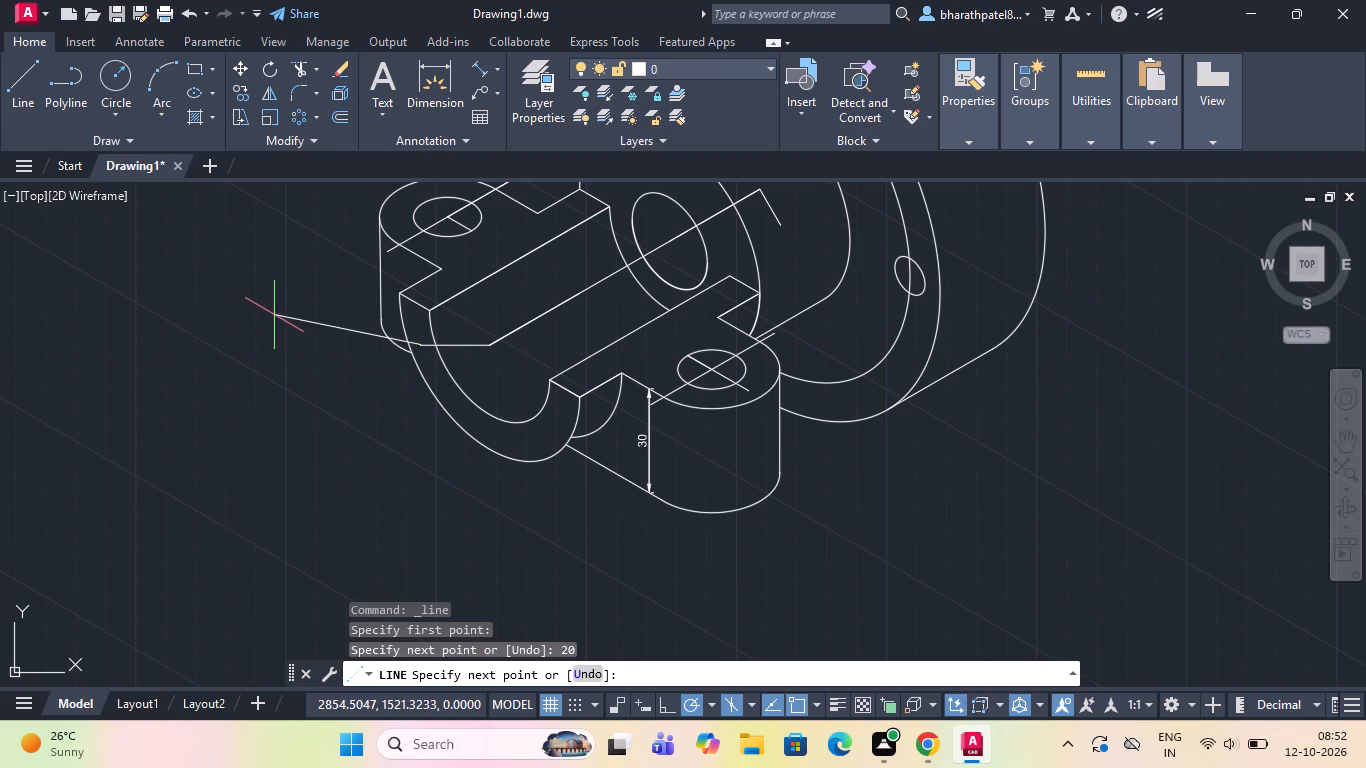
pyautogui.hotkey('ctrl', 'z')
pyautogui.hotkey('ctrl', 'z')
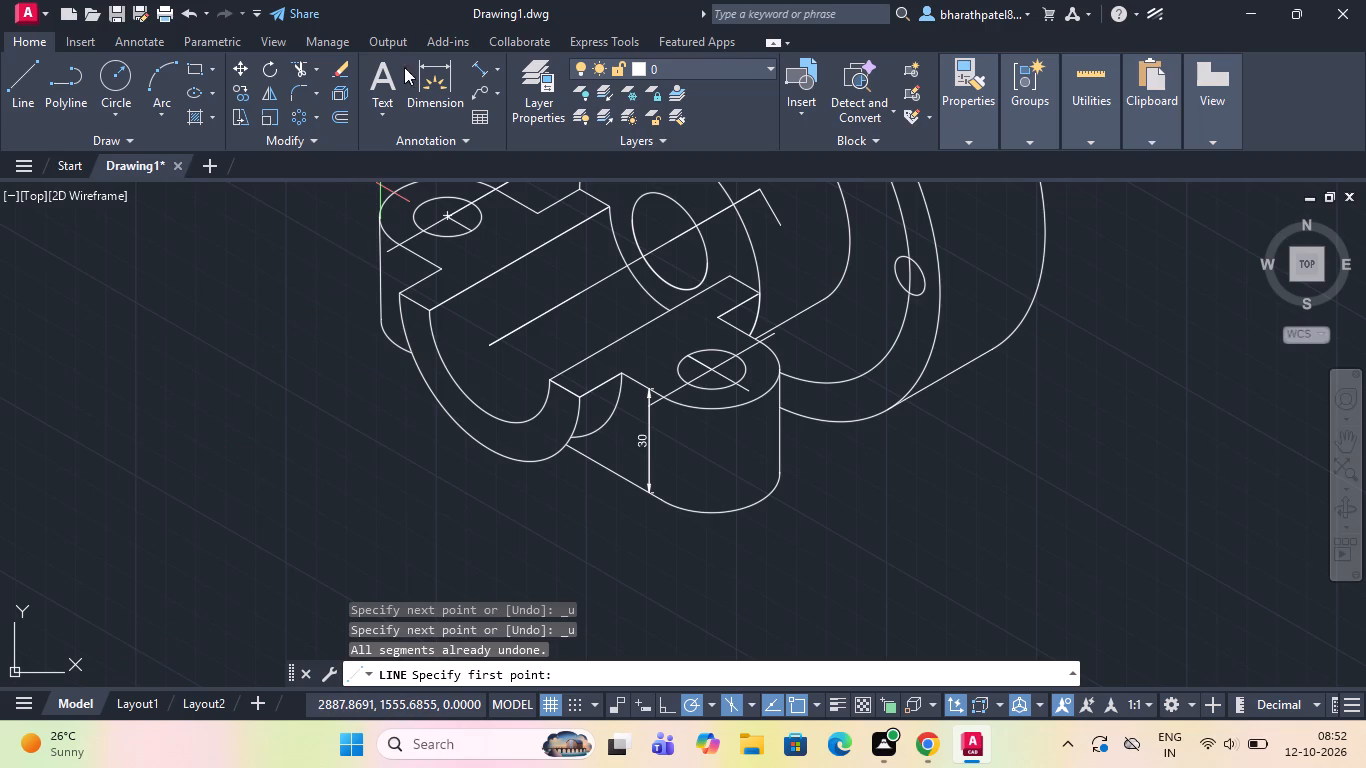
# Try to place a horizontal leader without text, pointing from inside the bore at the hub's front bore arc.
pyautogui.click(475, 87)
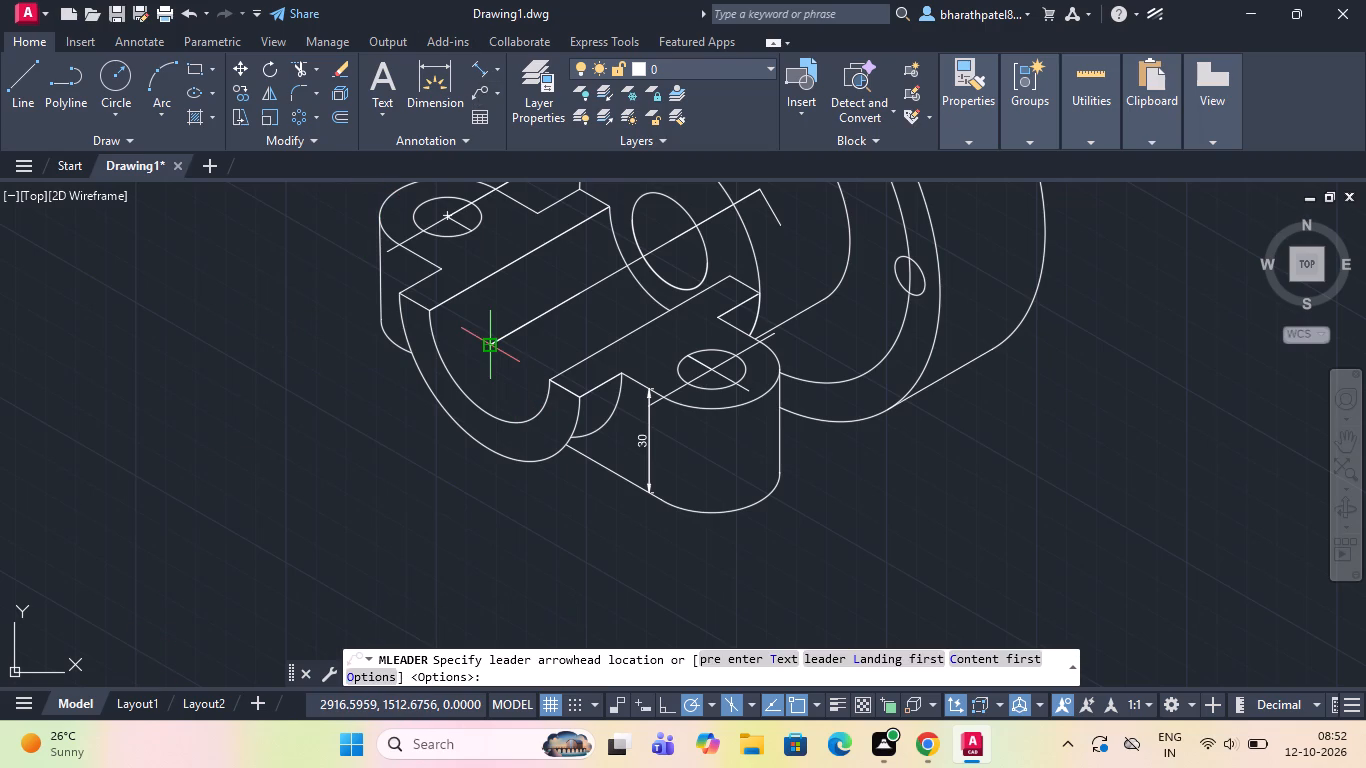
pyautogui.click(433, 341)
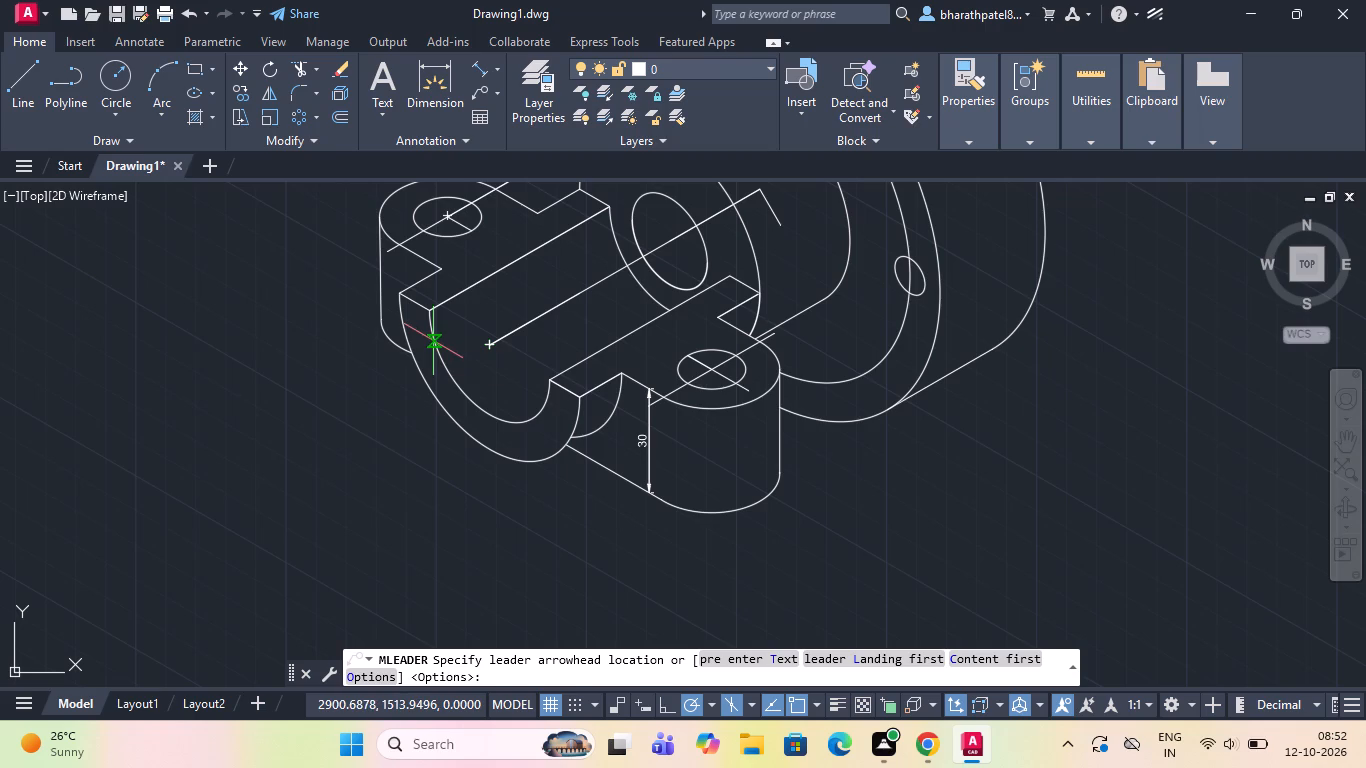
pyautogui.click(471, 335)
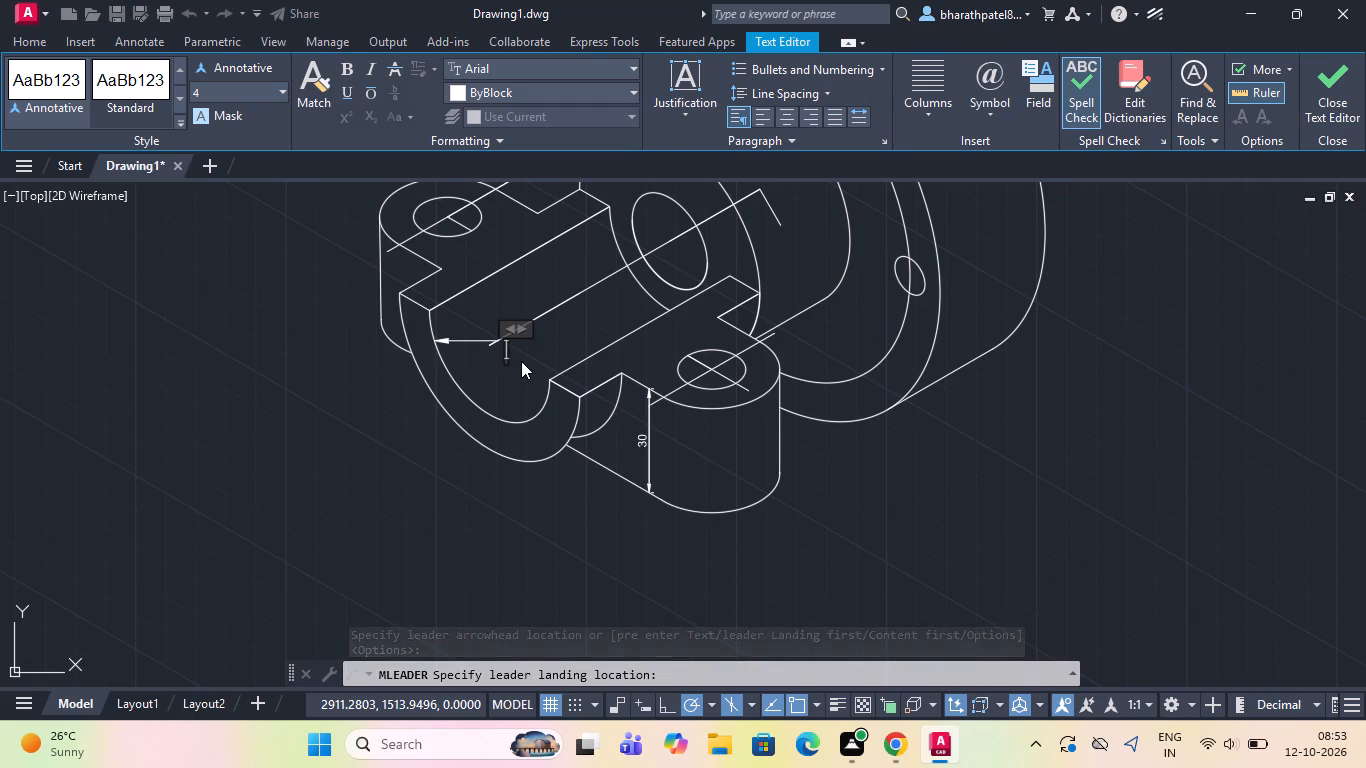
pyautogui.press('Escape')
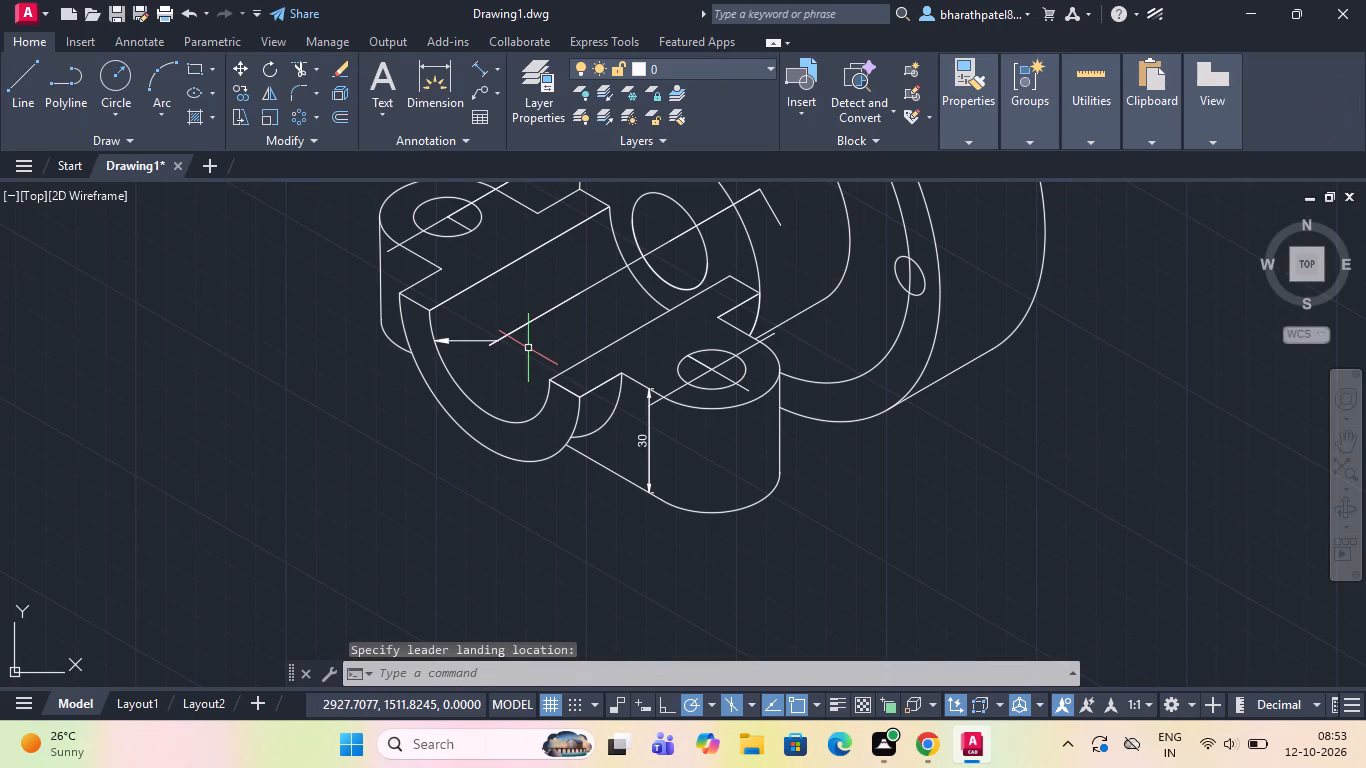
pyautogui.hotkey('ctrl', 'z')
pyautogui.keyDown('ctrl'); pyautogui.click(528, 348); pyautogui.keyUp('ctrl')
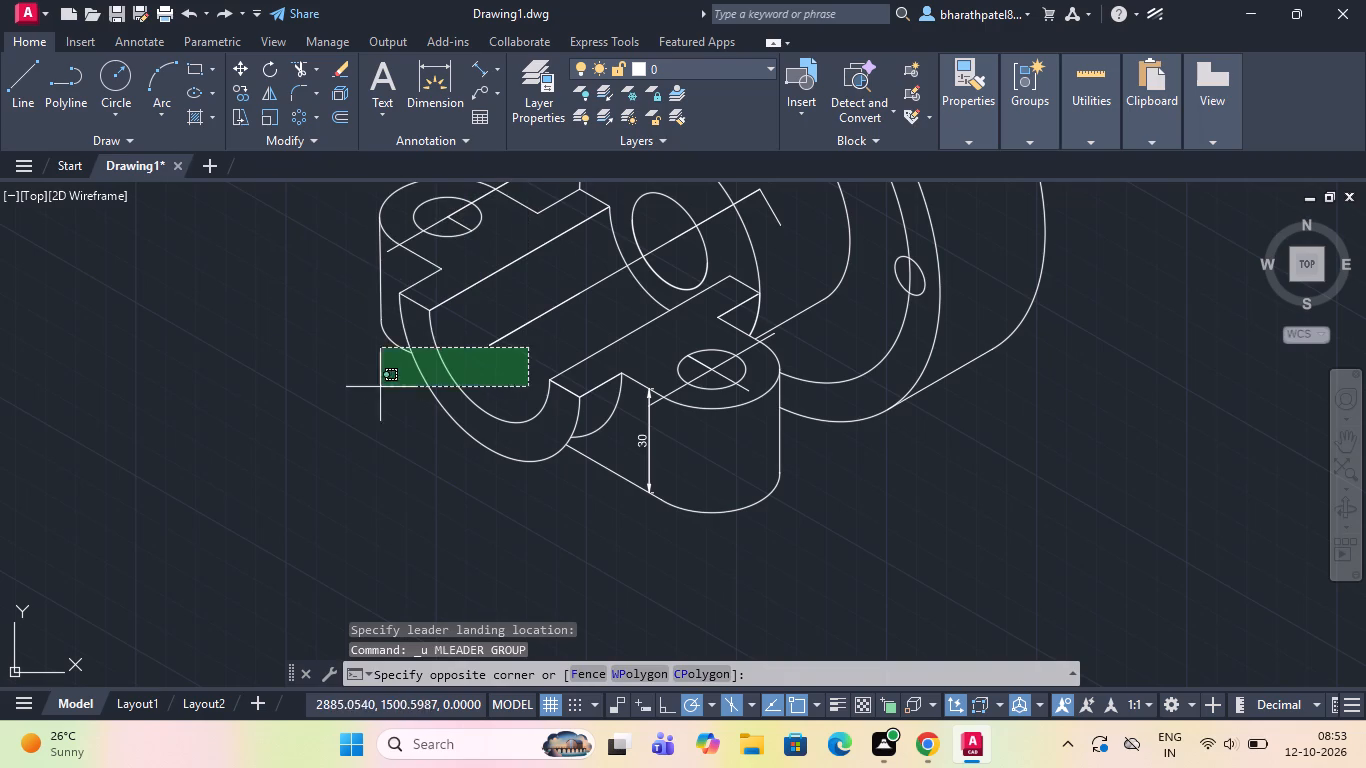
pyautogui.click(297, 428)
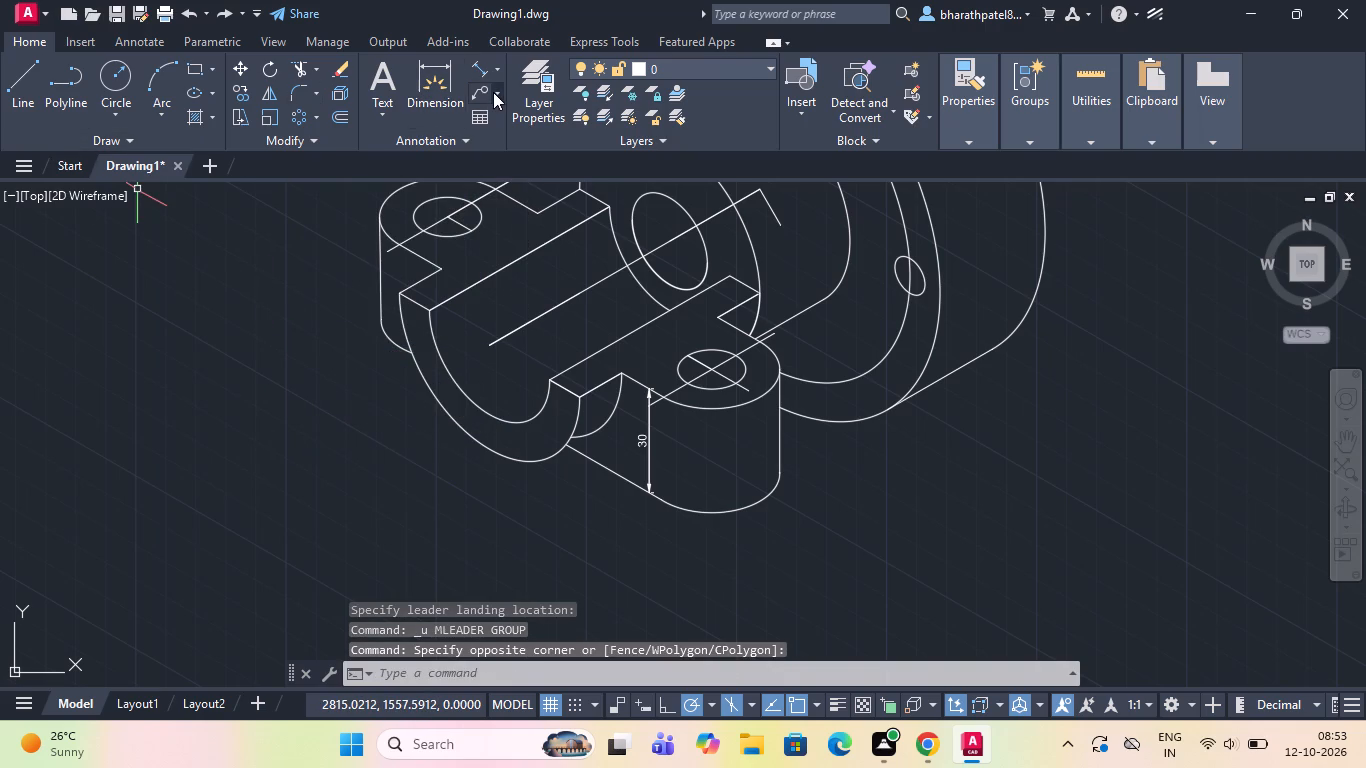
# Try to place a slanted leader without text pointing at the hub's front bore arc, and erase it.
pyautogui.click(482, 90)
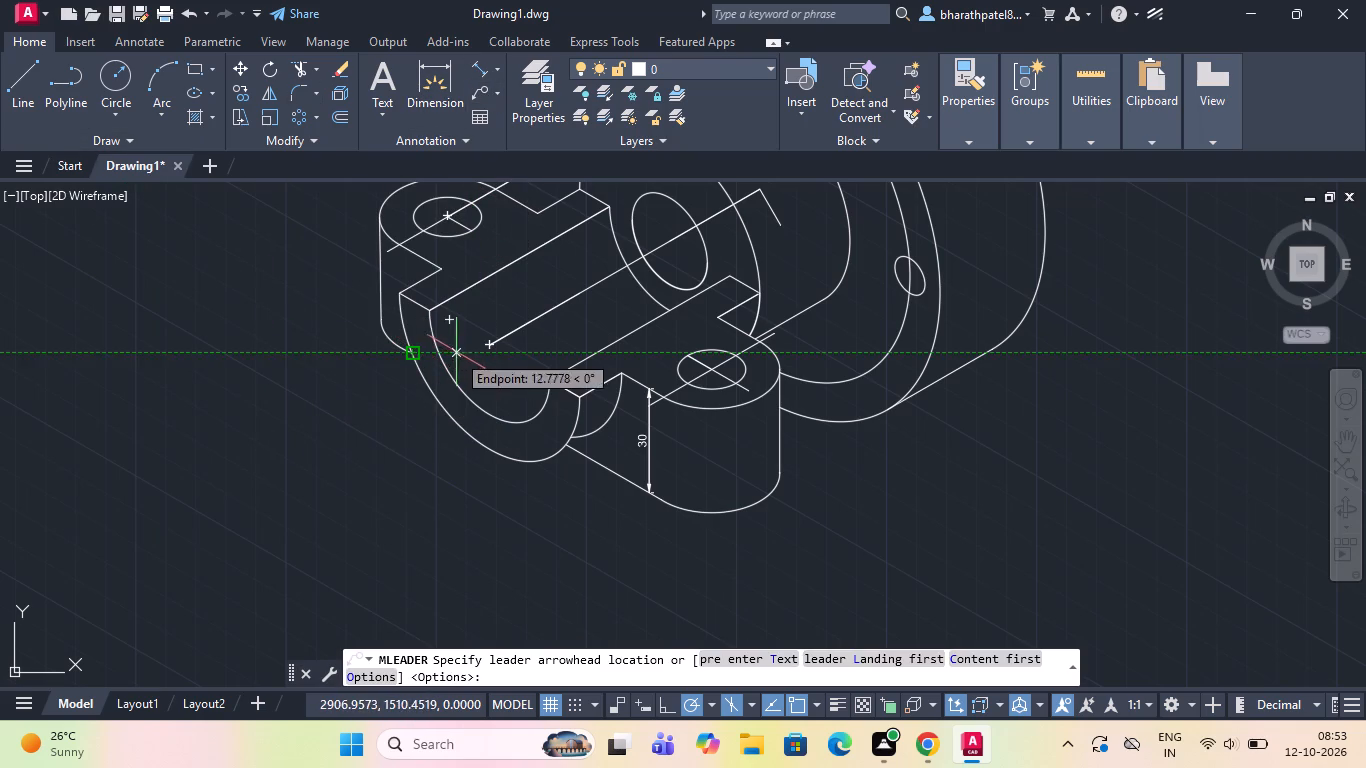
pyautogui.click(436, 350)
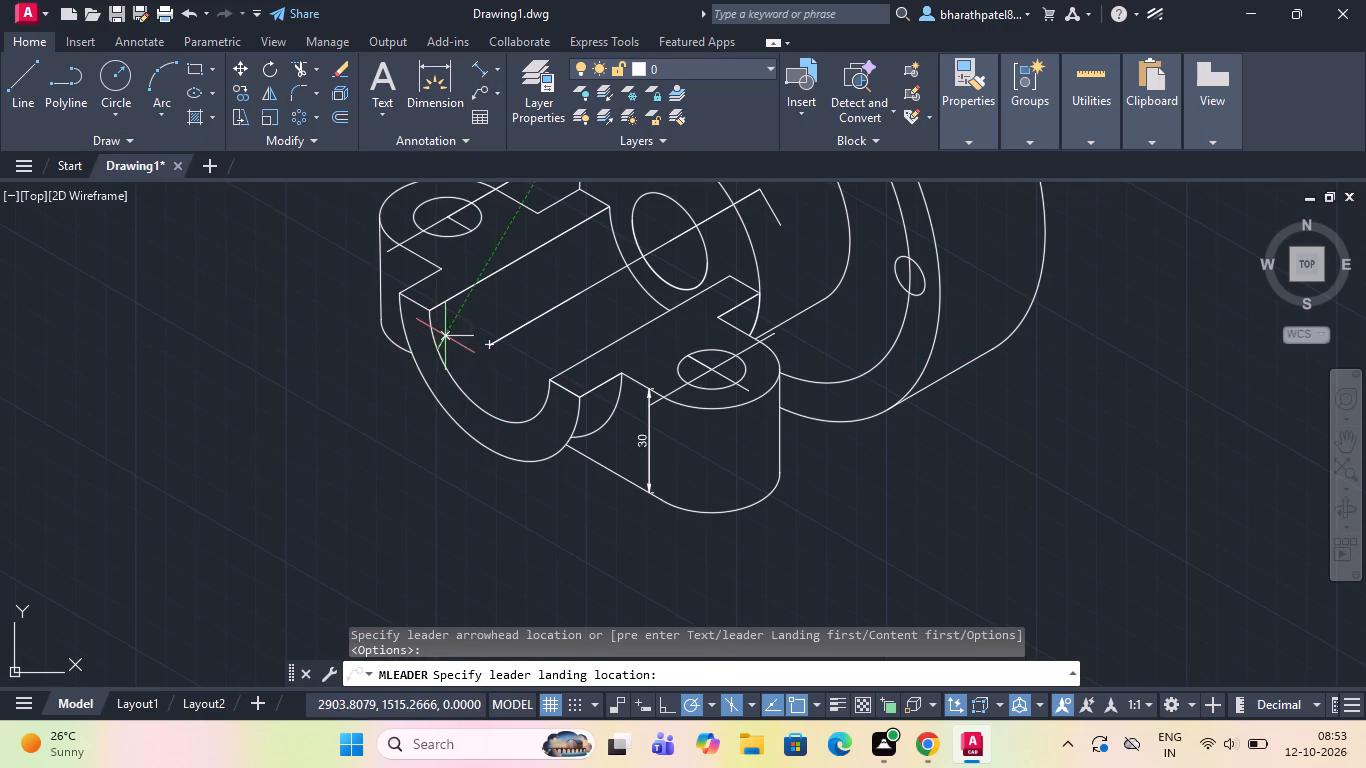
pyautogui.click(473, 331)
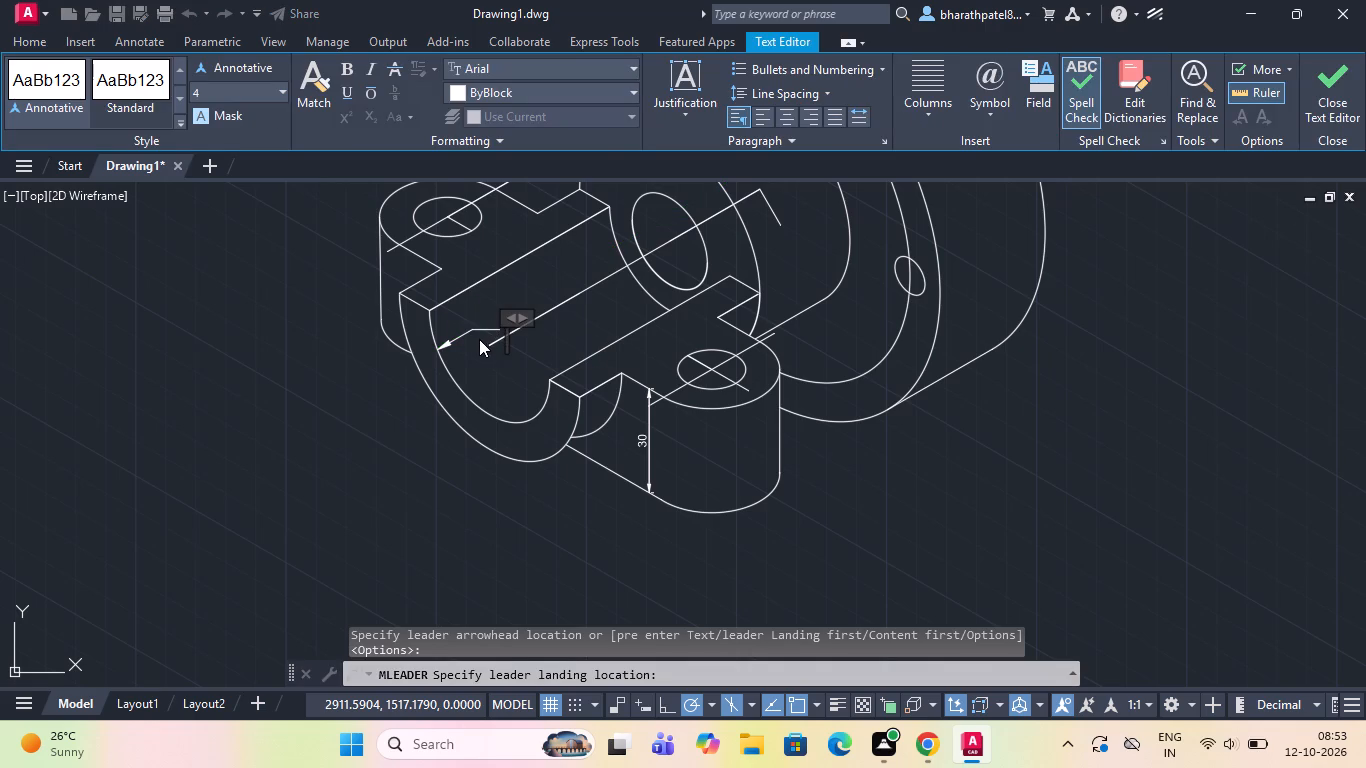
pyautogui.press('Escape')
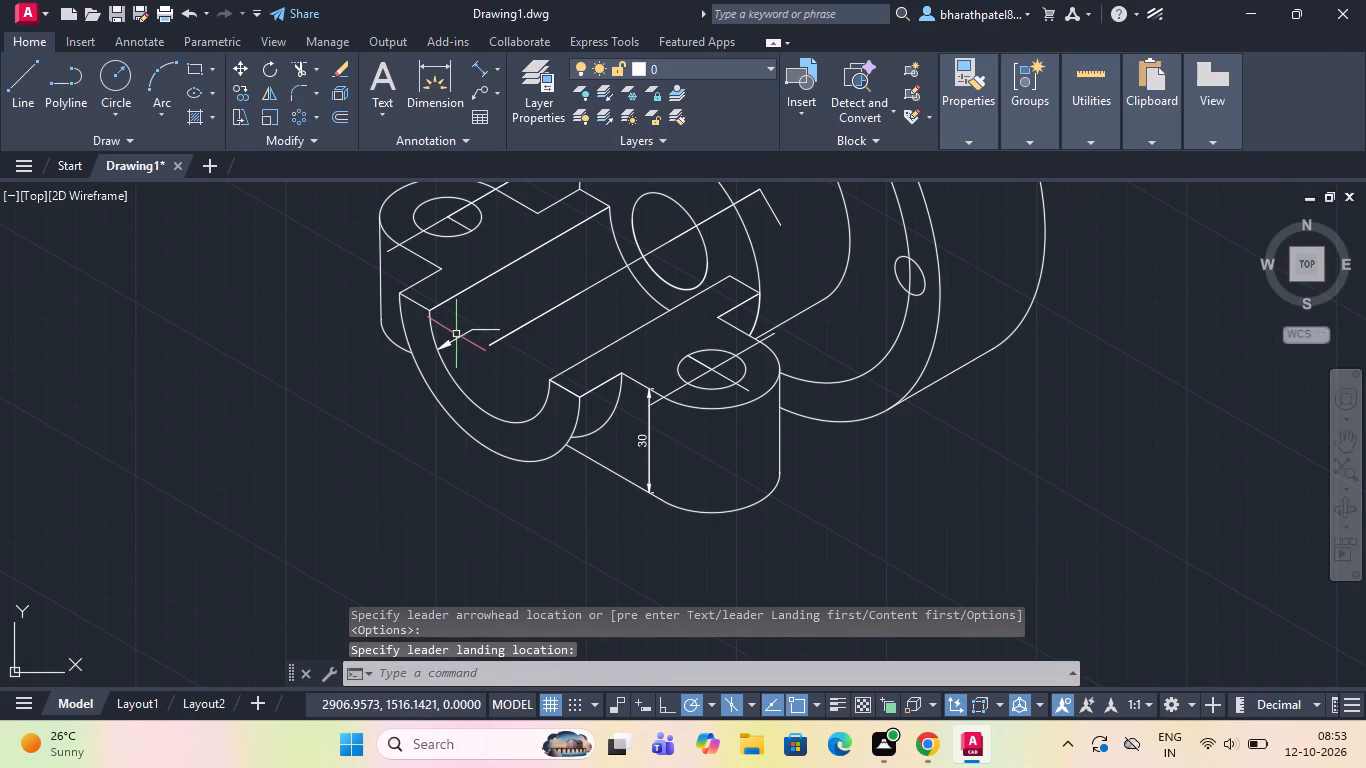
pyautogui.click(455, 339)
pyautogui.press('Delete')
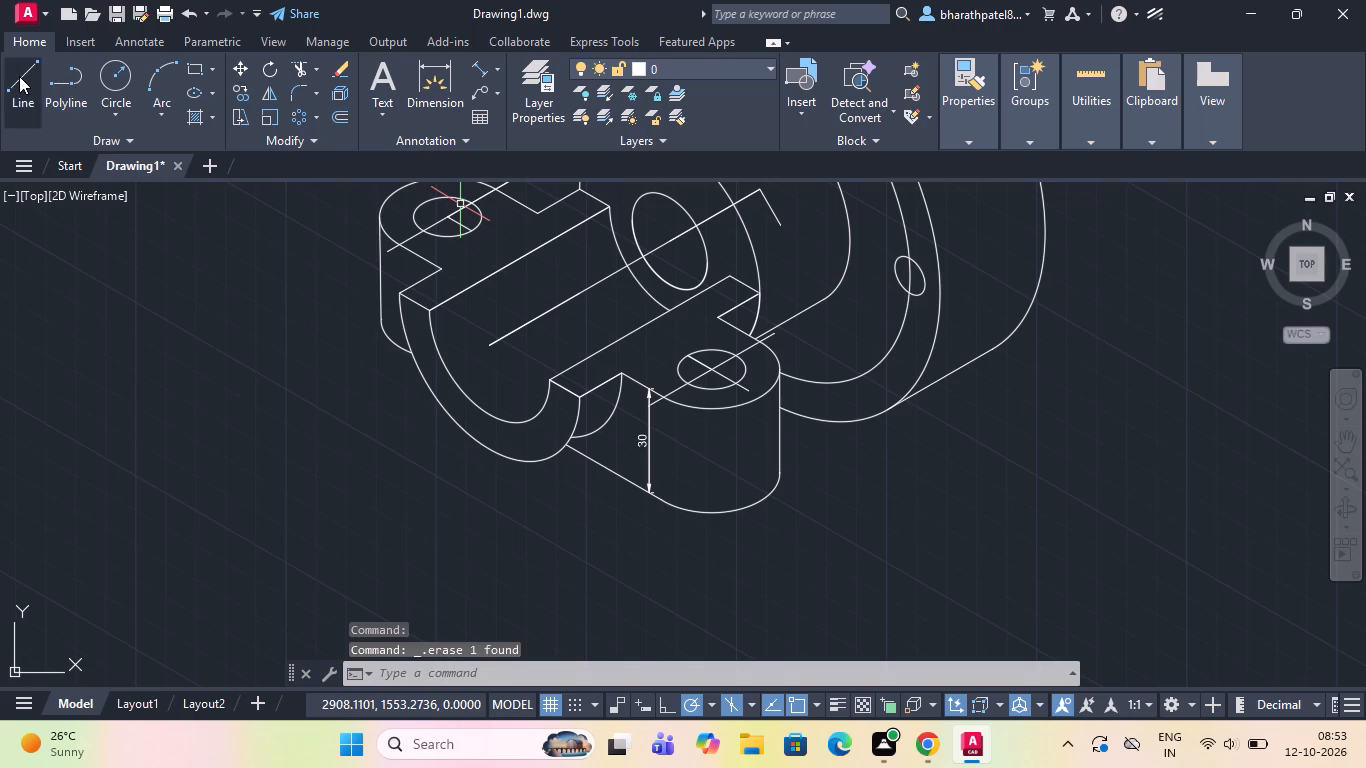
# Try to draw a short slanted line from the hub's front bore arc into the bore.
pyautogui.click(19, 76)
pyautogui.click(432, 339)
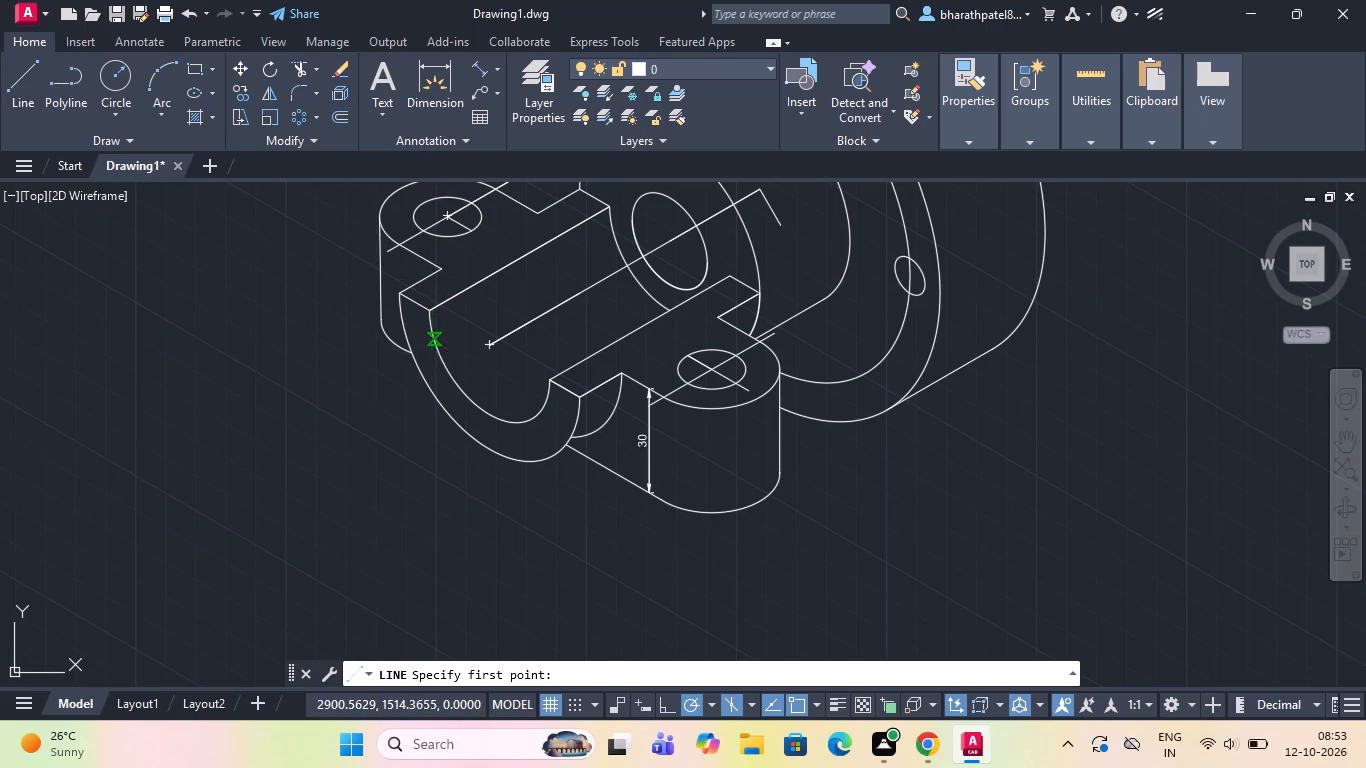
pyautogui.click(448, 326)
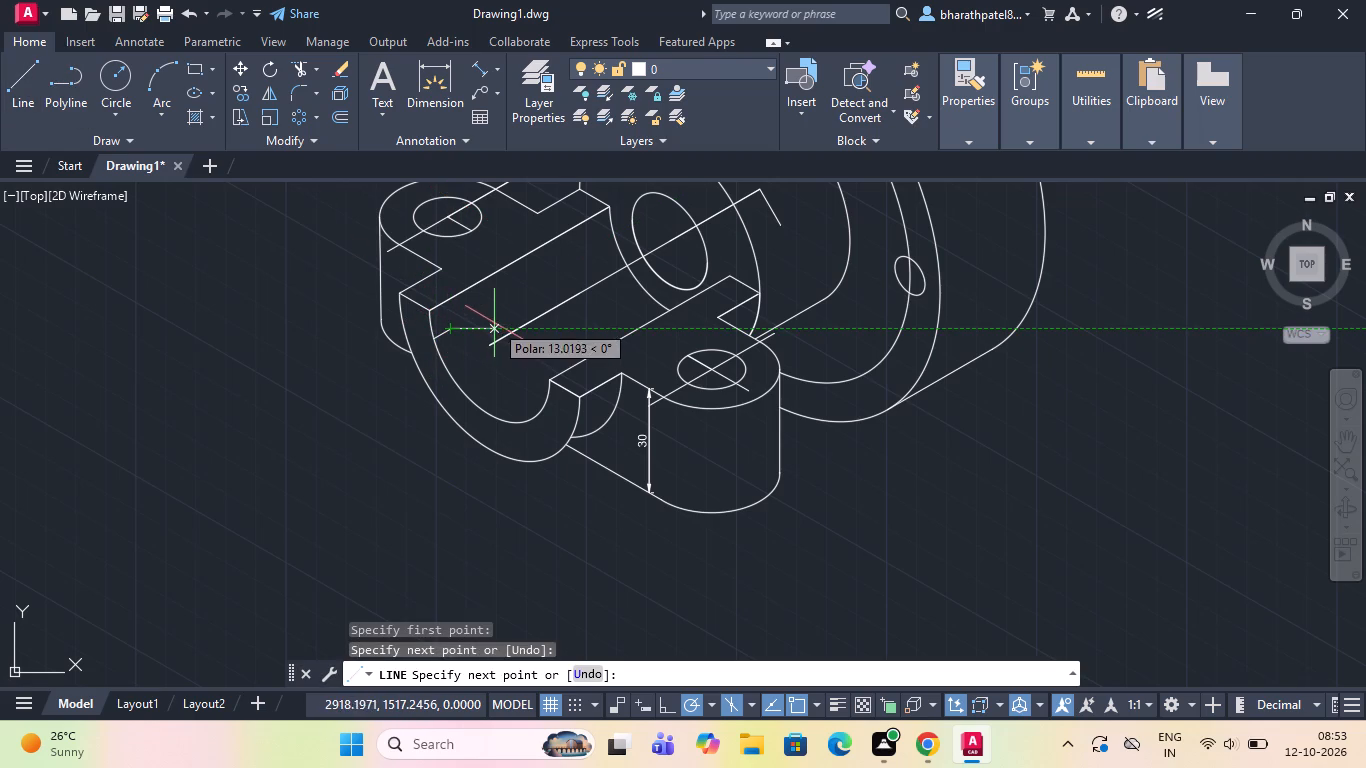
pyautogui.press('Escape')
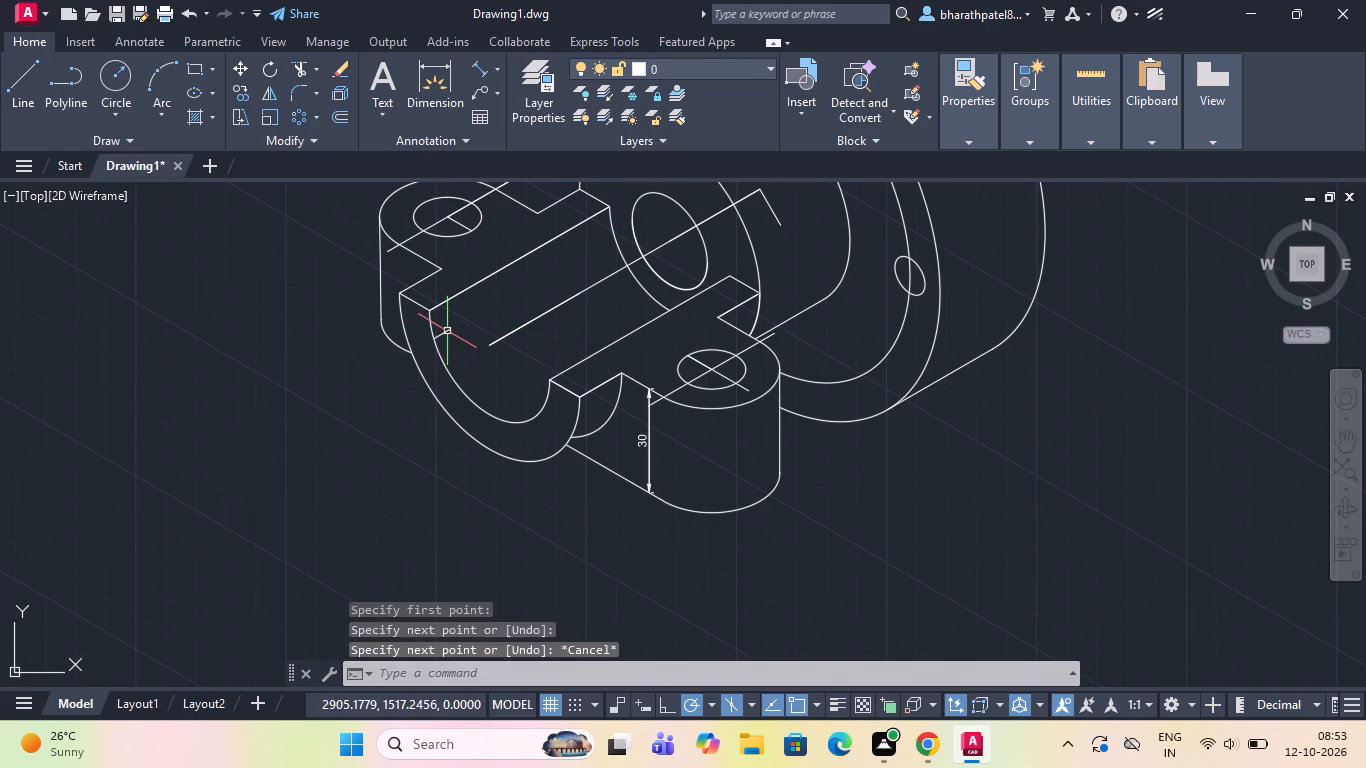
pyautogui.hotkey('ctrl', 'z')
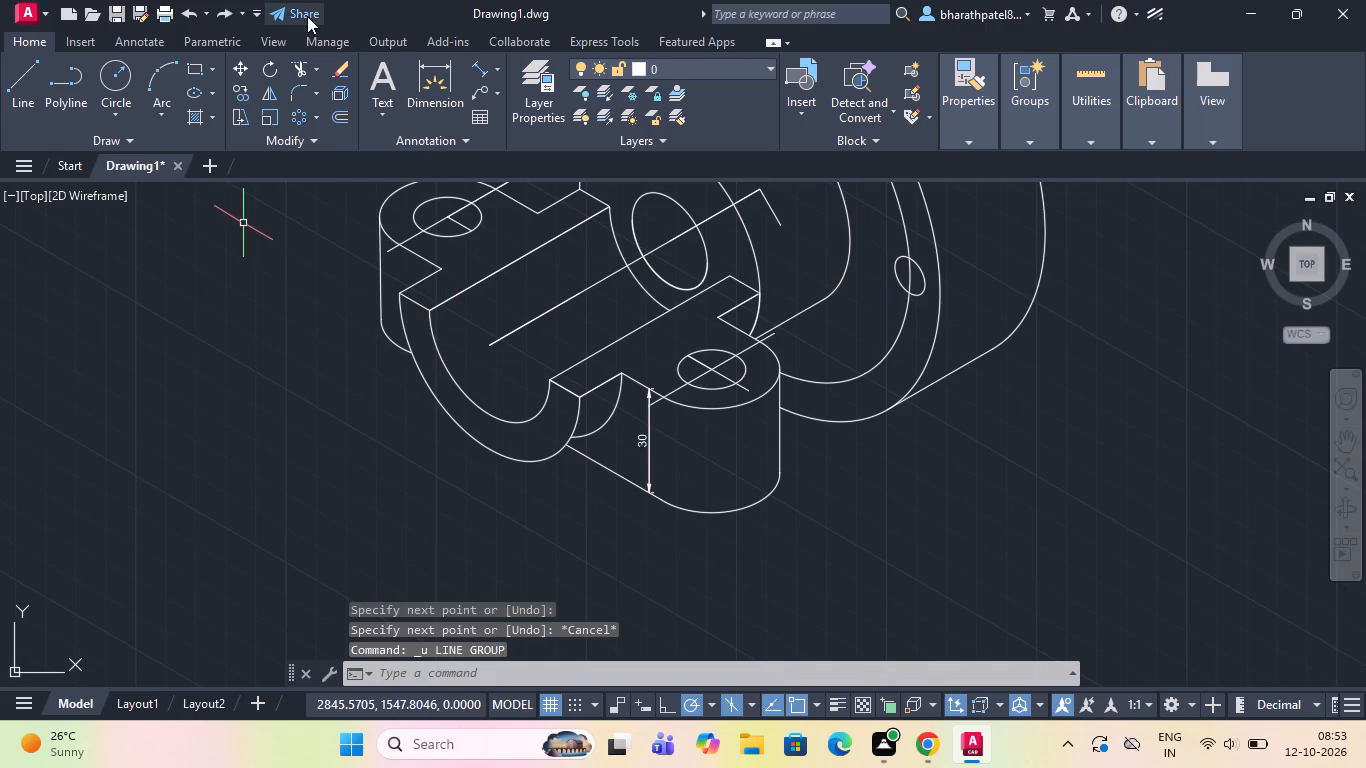
# Place a leader with the text R20 pointing at the hub's front bore arc.
pyautogui.click(471, 89)
pyautogui.click(434, 345)
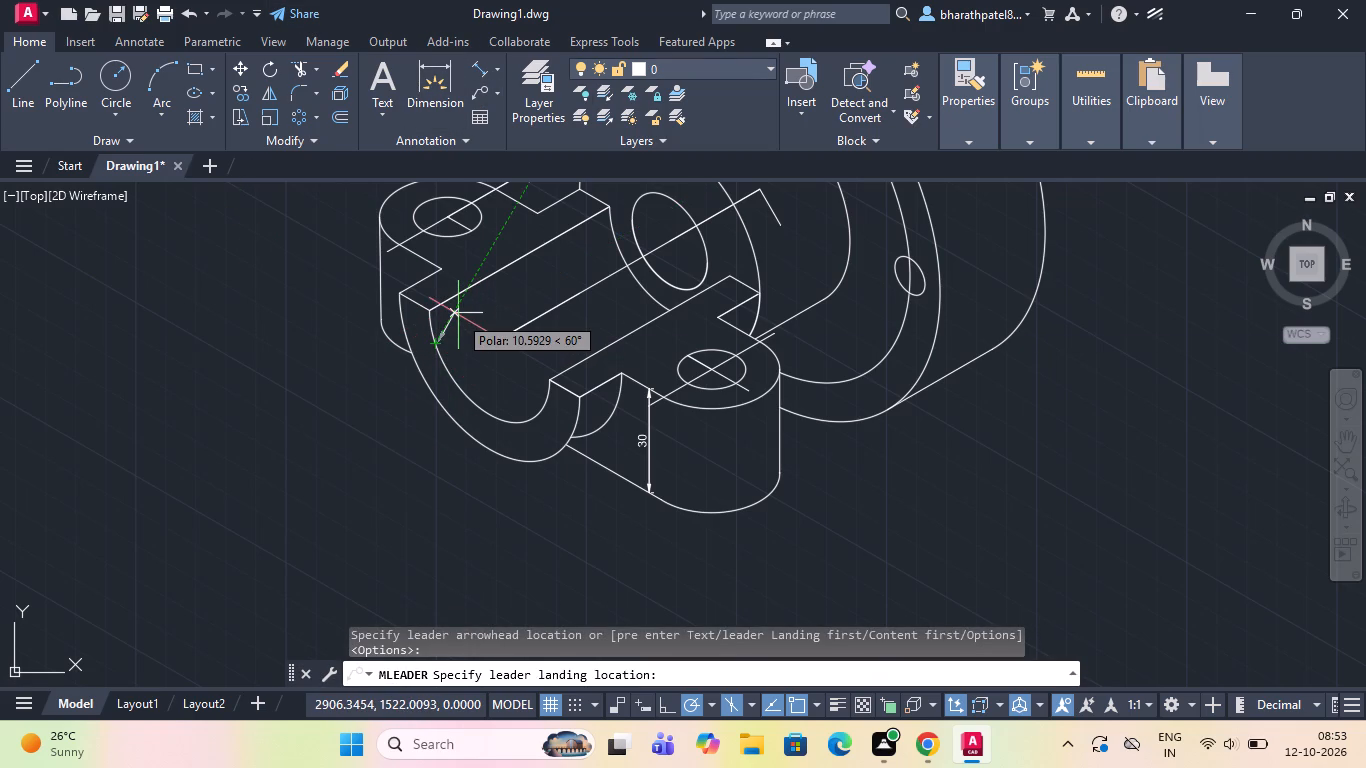
pyautogui.click(462, 312)
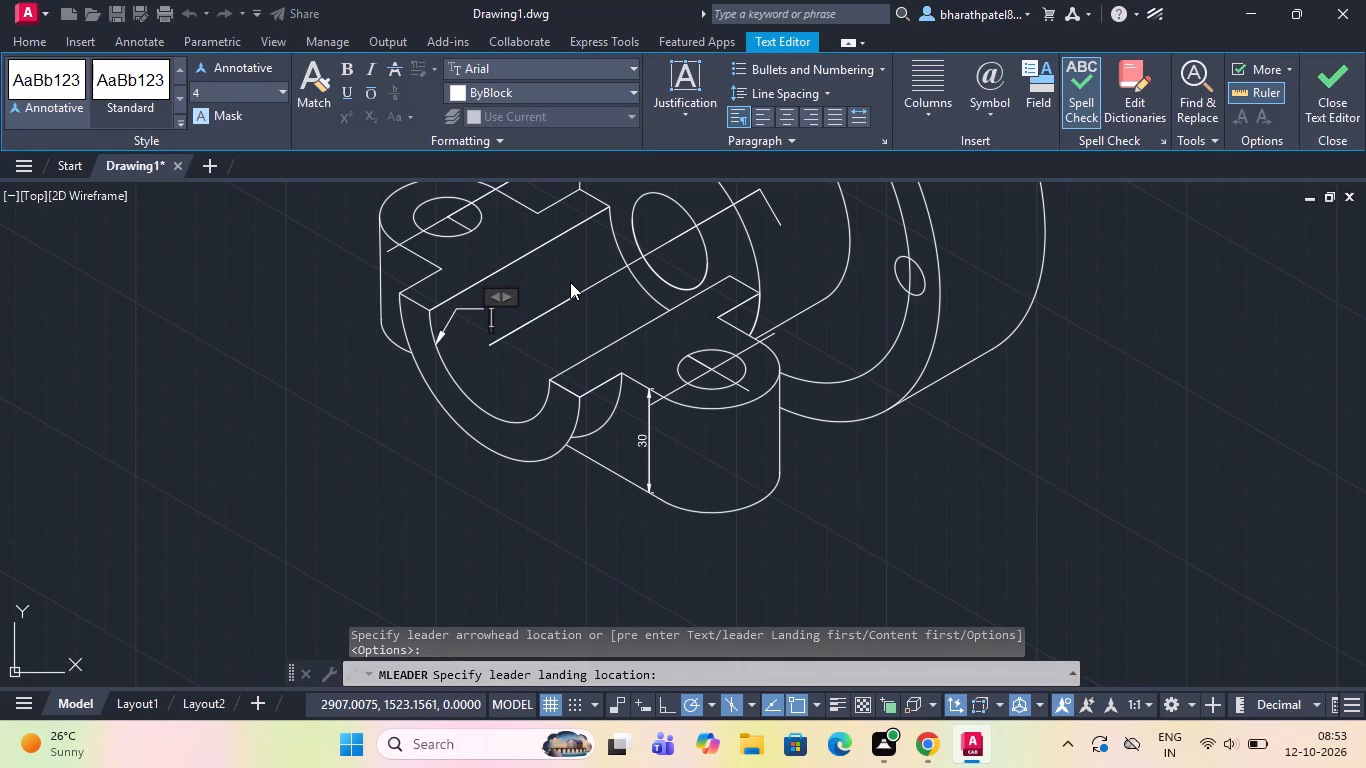
pyautogui.press('r')
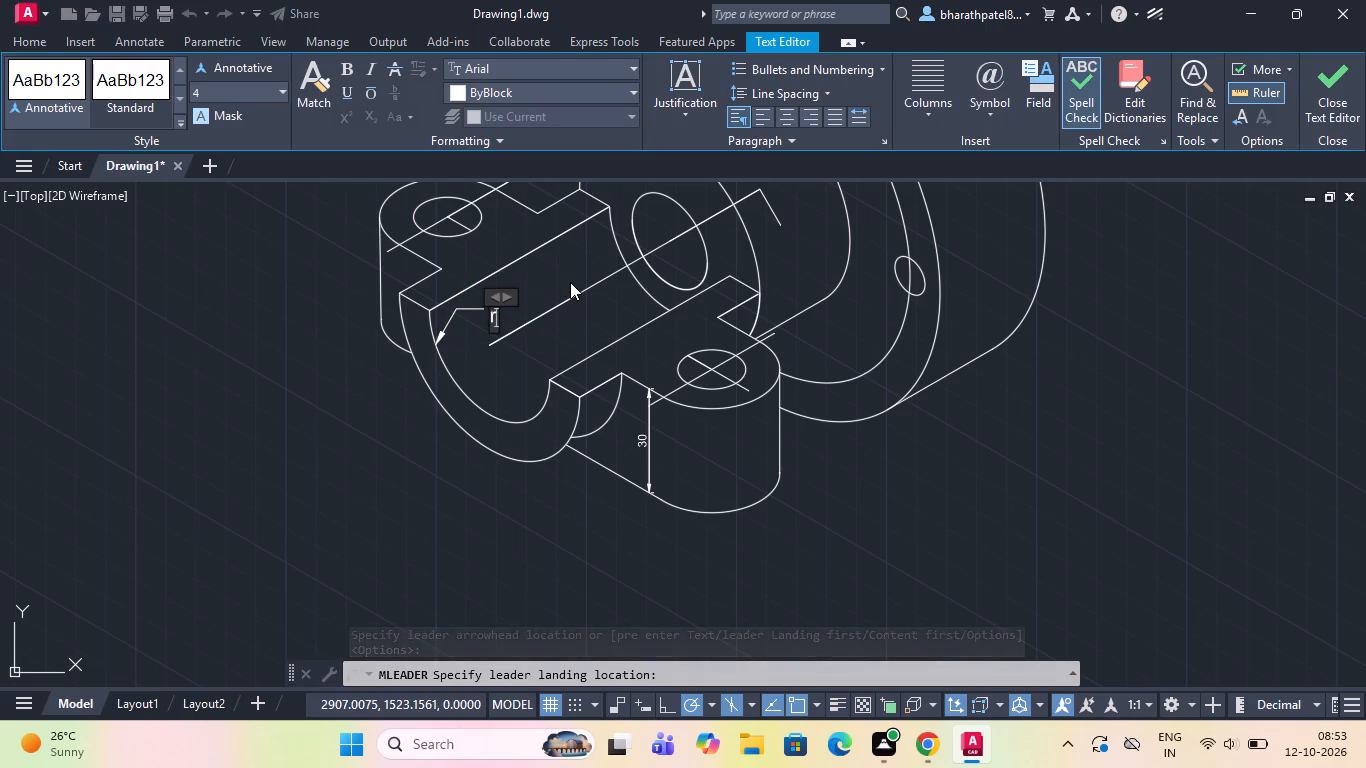
pyautogui.press('BackSpace')
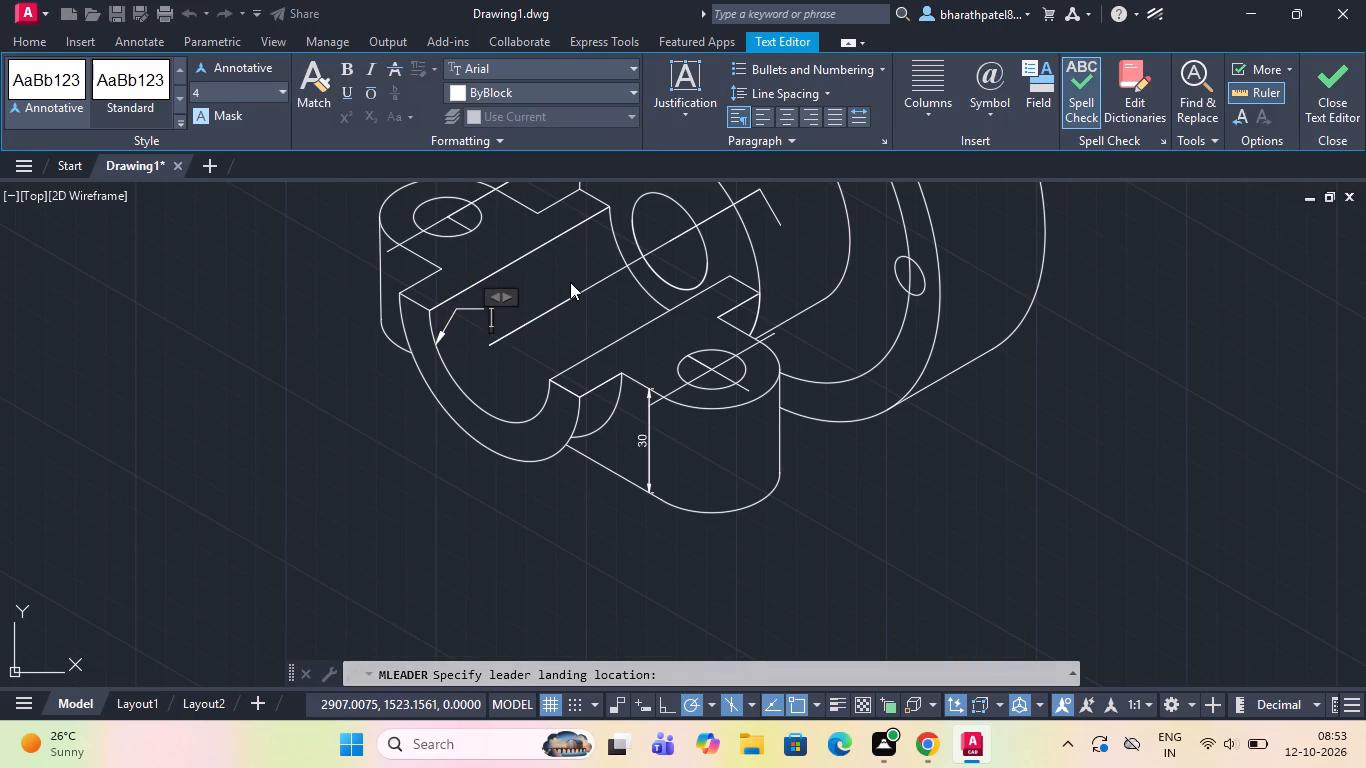
pyautogui.press('Tab')
pyautogui.write('R2')
pyautogui.press('0')
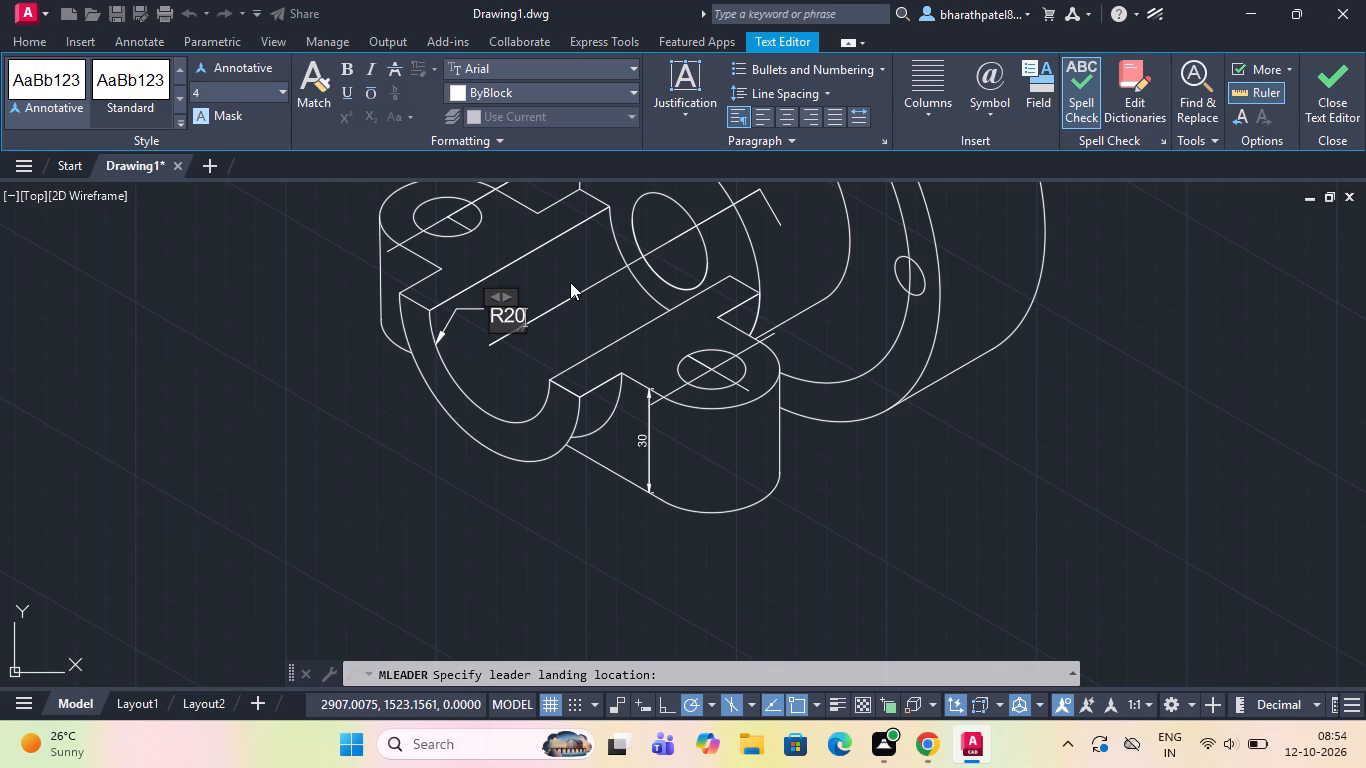
pyautogui.press('Return')
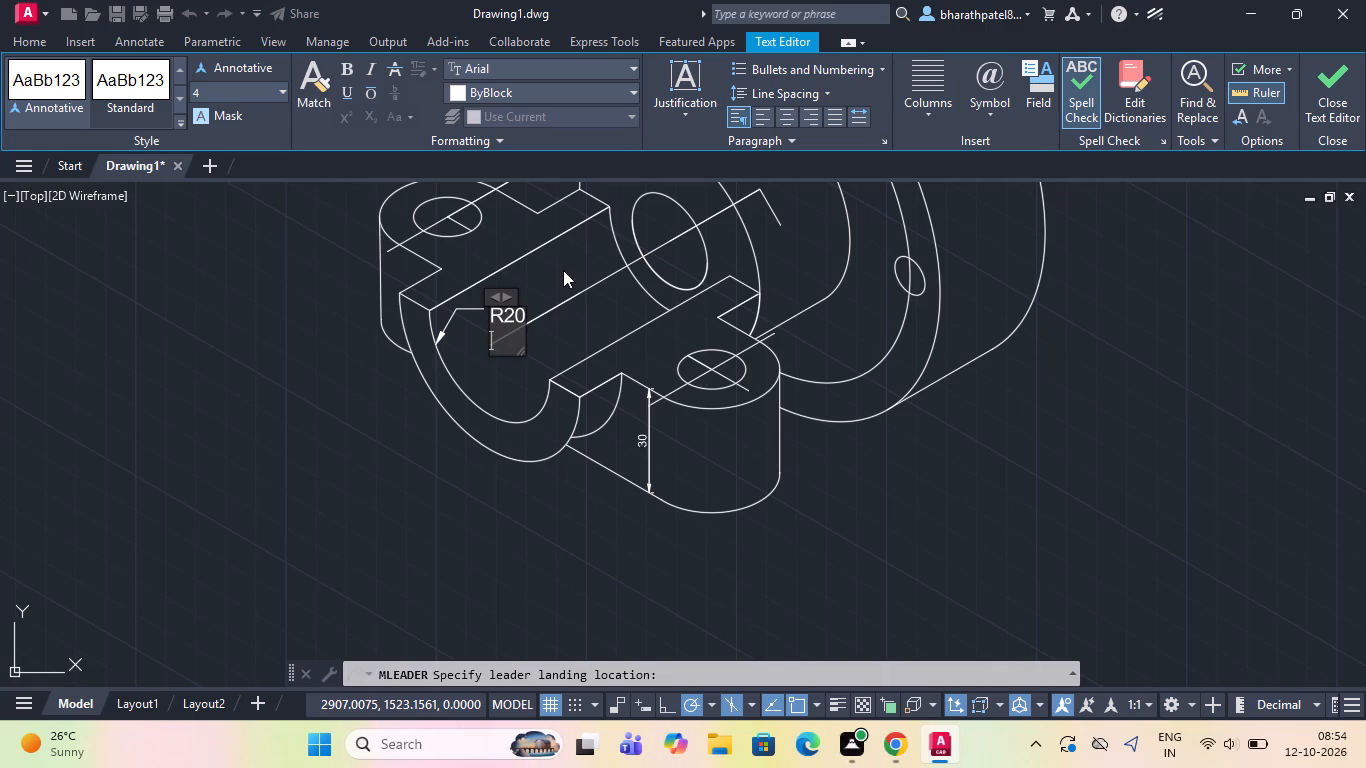
pyautogui.click(563, 270)
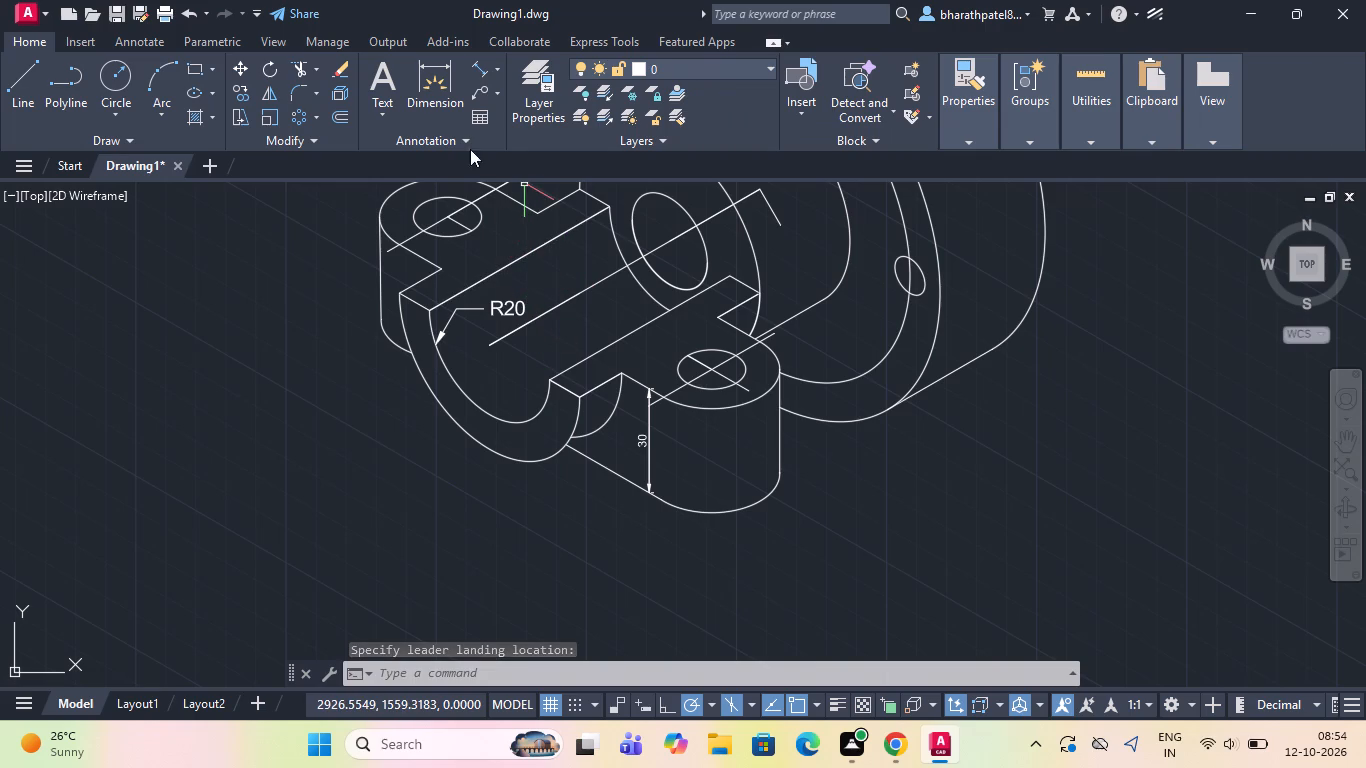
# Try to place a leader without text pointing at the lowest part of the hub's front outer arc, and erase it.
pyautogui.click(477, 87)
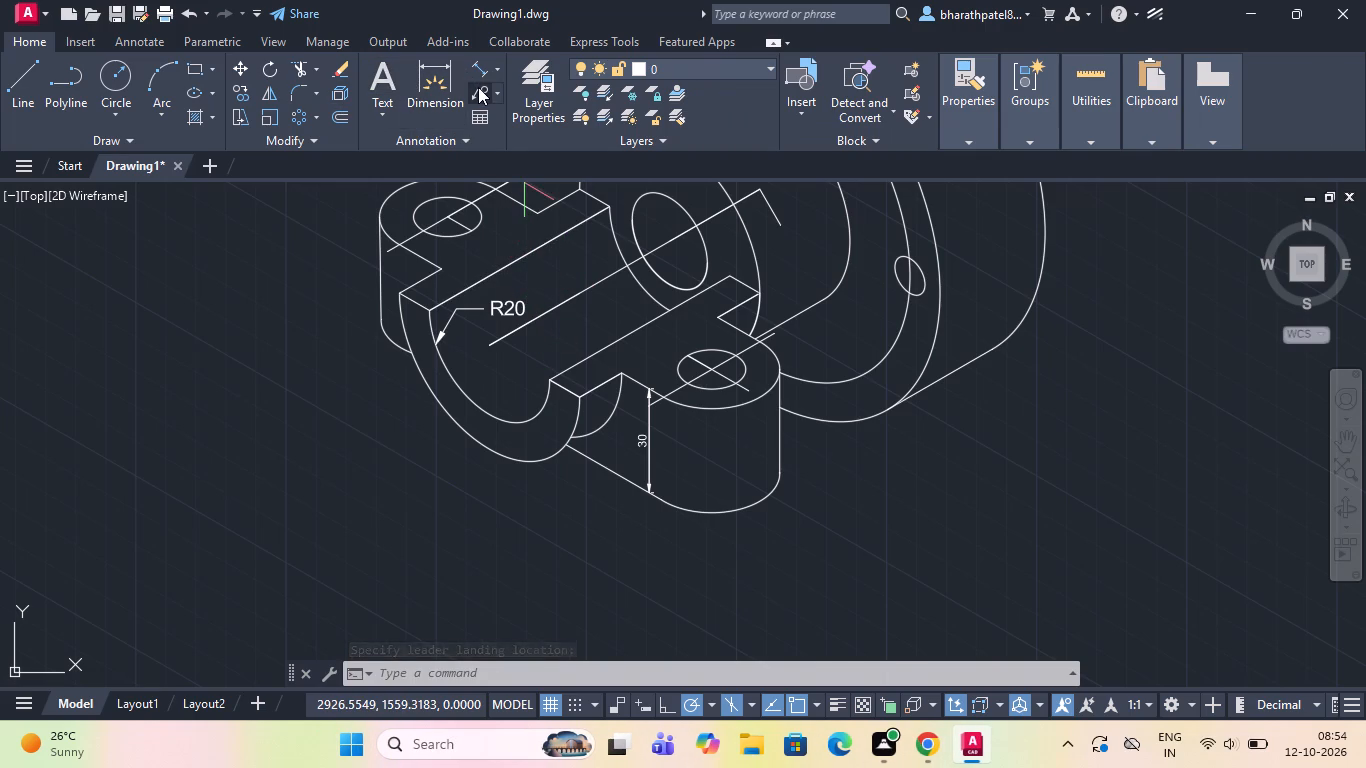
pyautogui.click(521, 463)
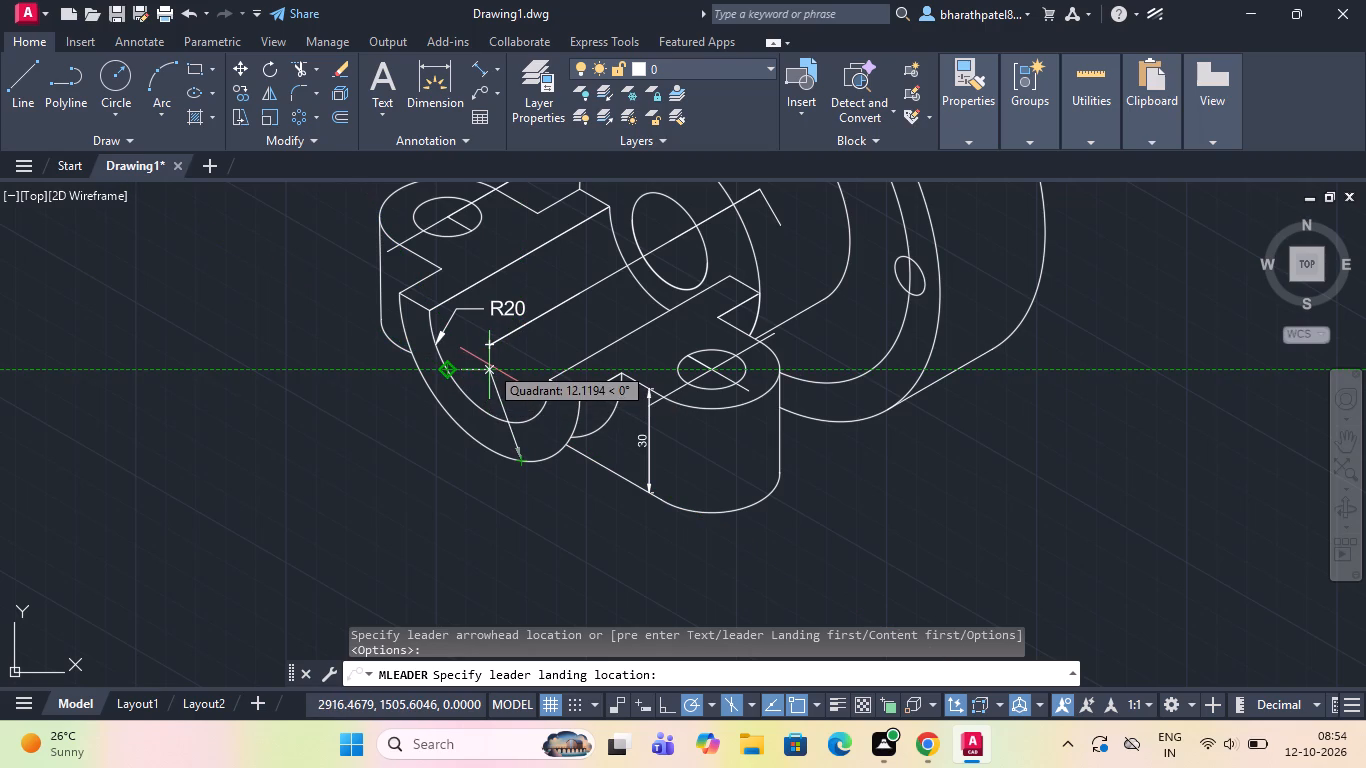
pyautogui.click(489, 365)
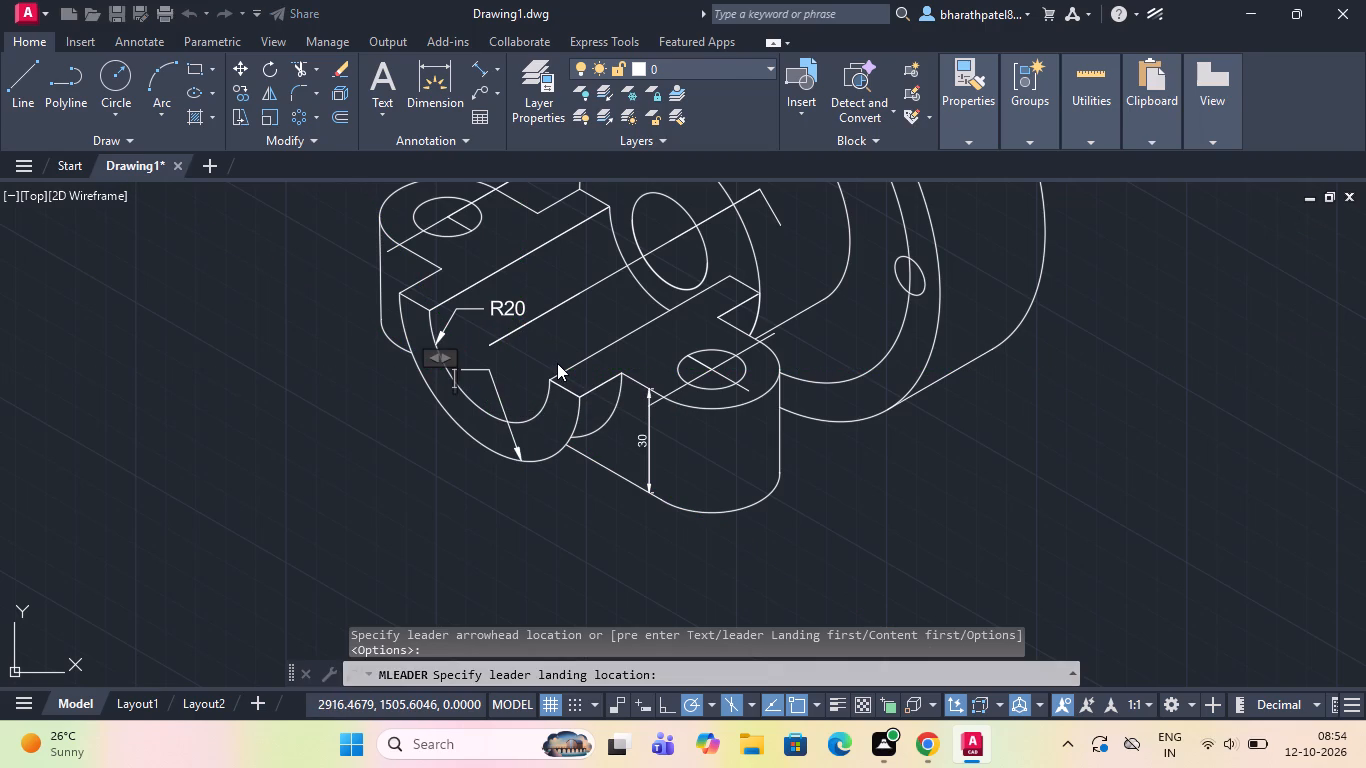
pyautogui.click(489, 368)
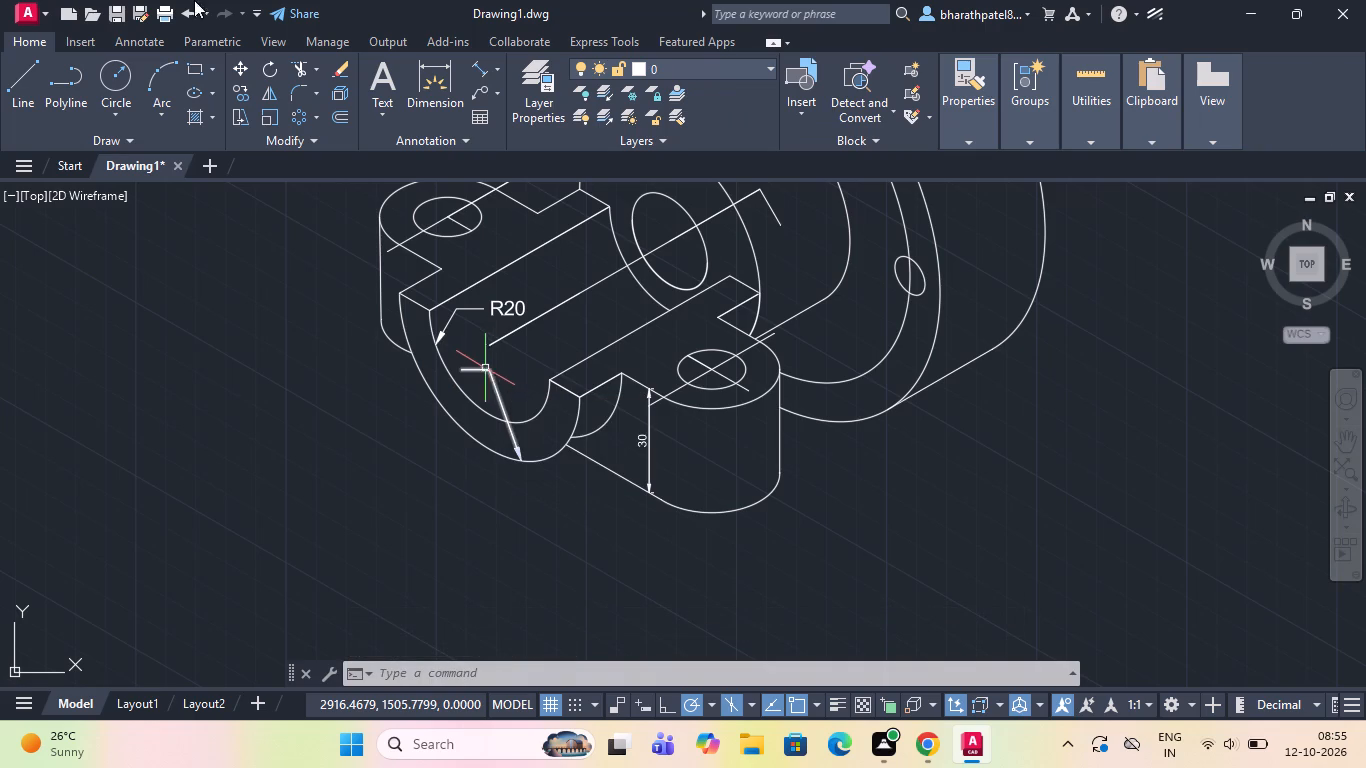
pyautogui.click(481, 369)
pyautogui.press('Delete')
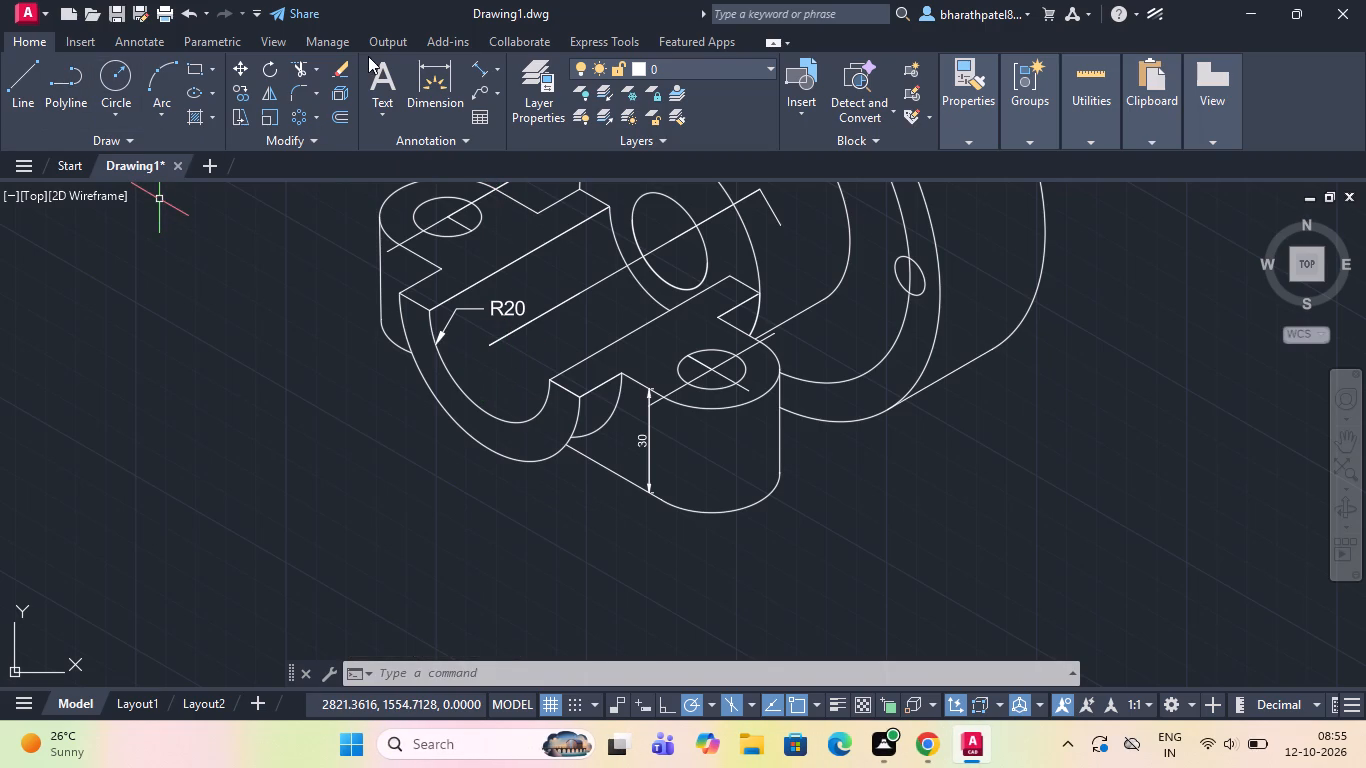
# Place a leader with the text R30 pointing at the hub's front outer arc, with its landing inside the bore.
pyautogui.click(491, 96)
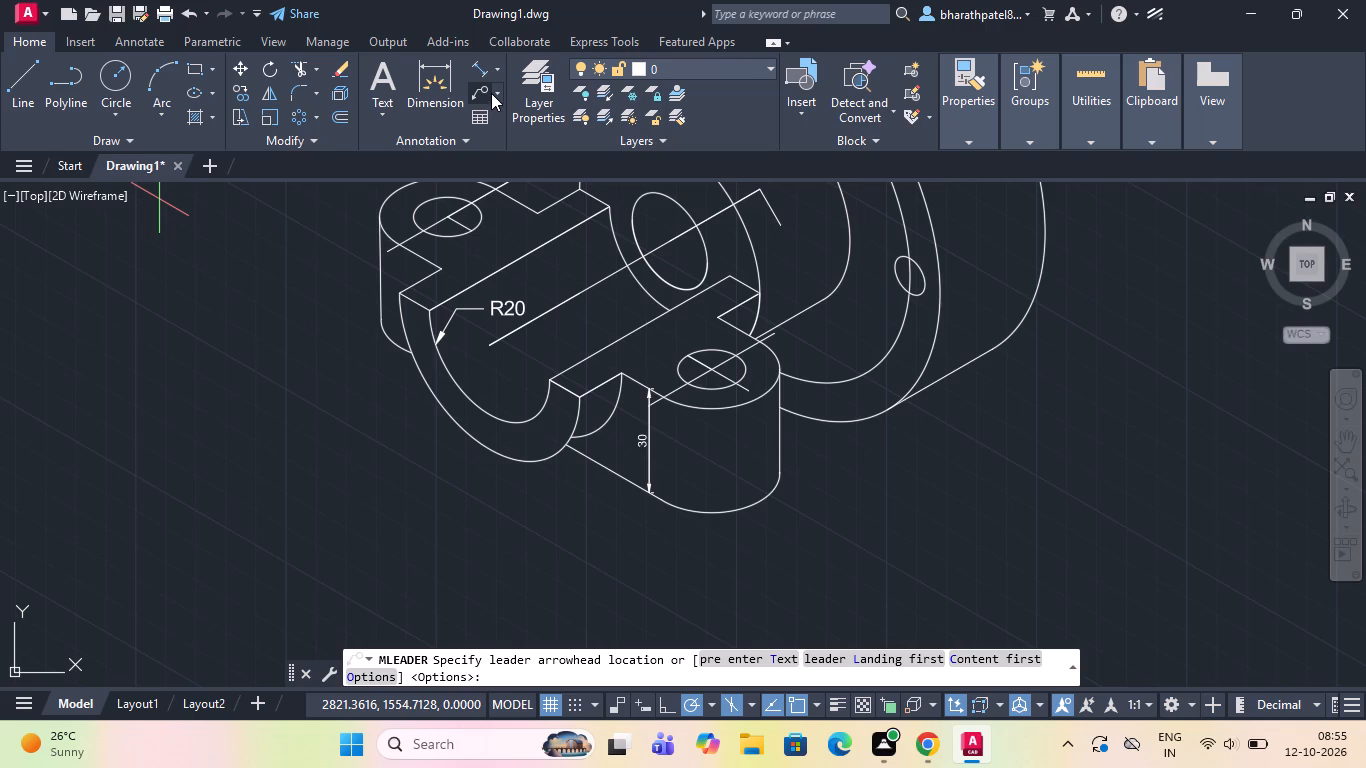
pyautogui.click(554, 451)
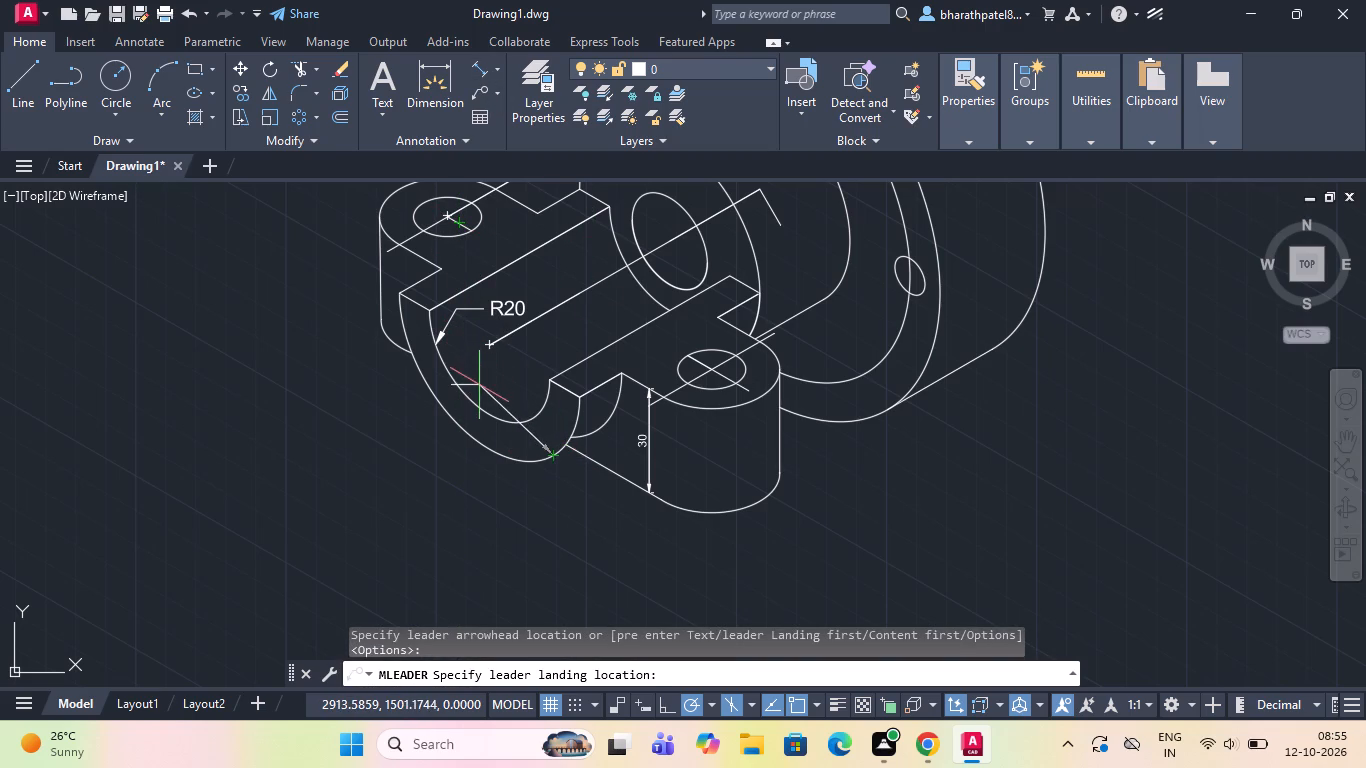
pyautogui.click(531, 367)
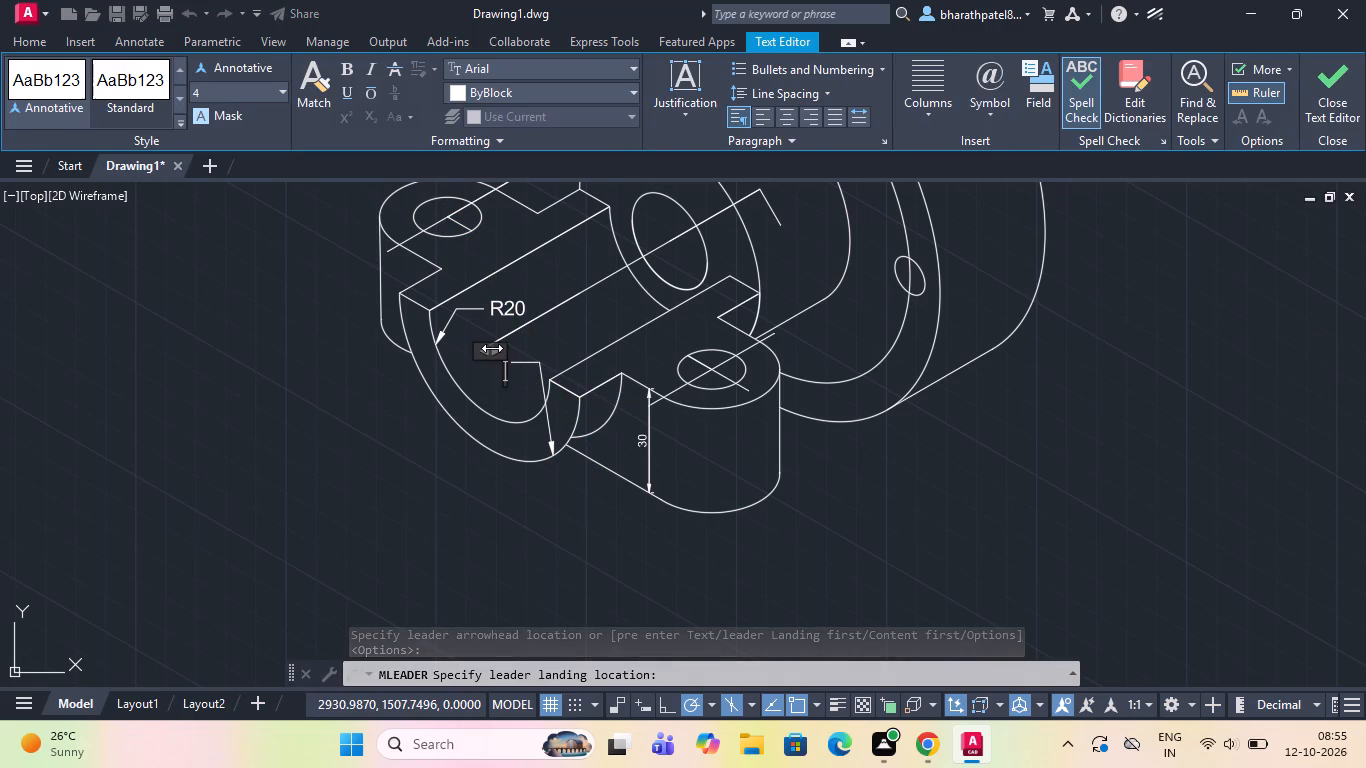
pyautogui.write('R30')
pyautogui.press('Return')
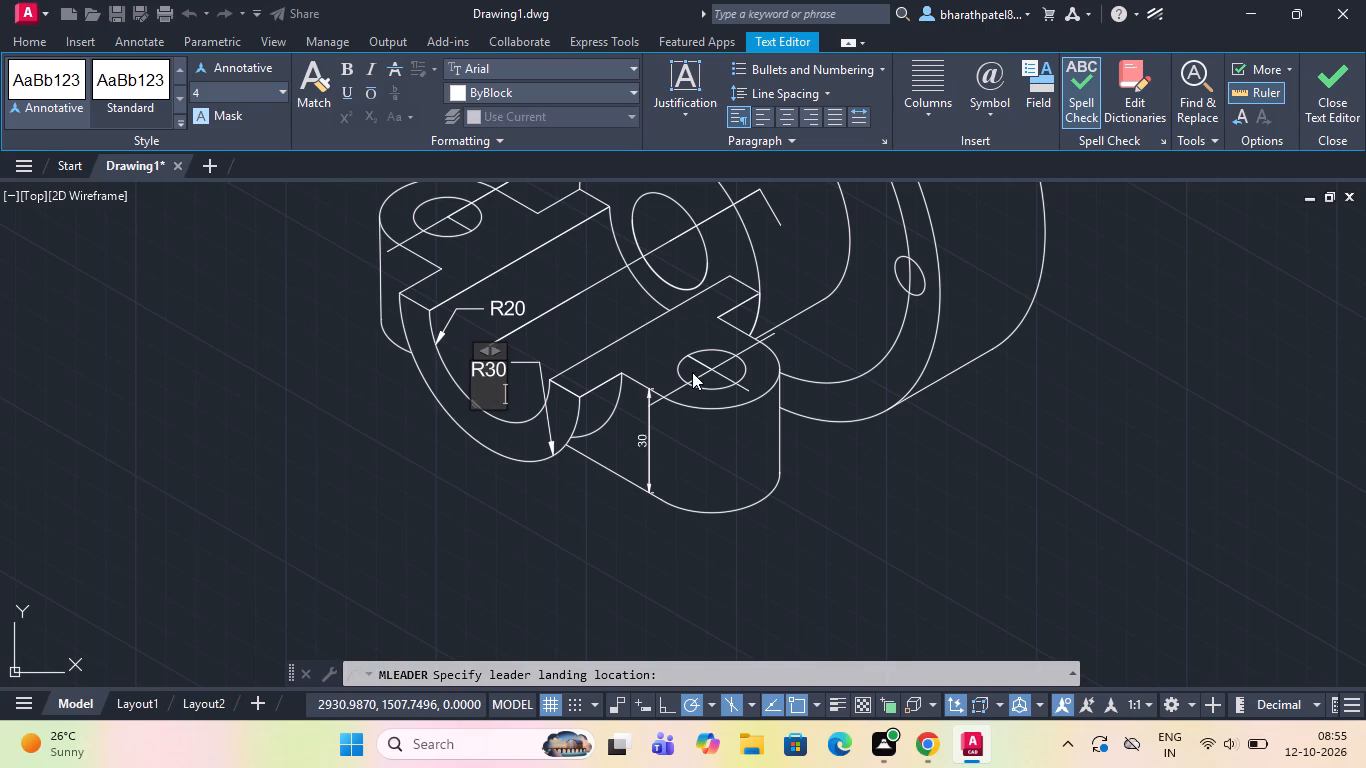
pyautogui.click(692, 372)
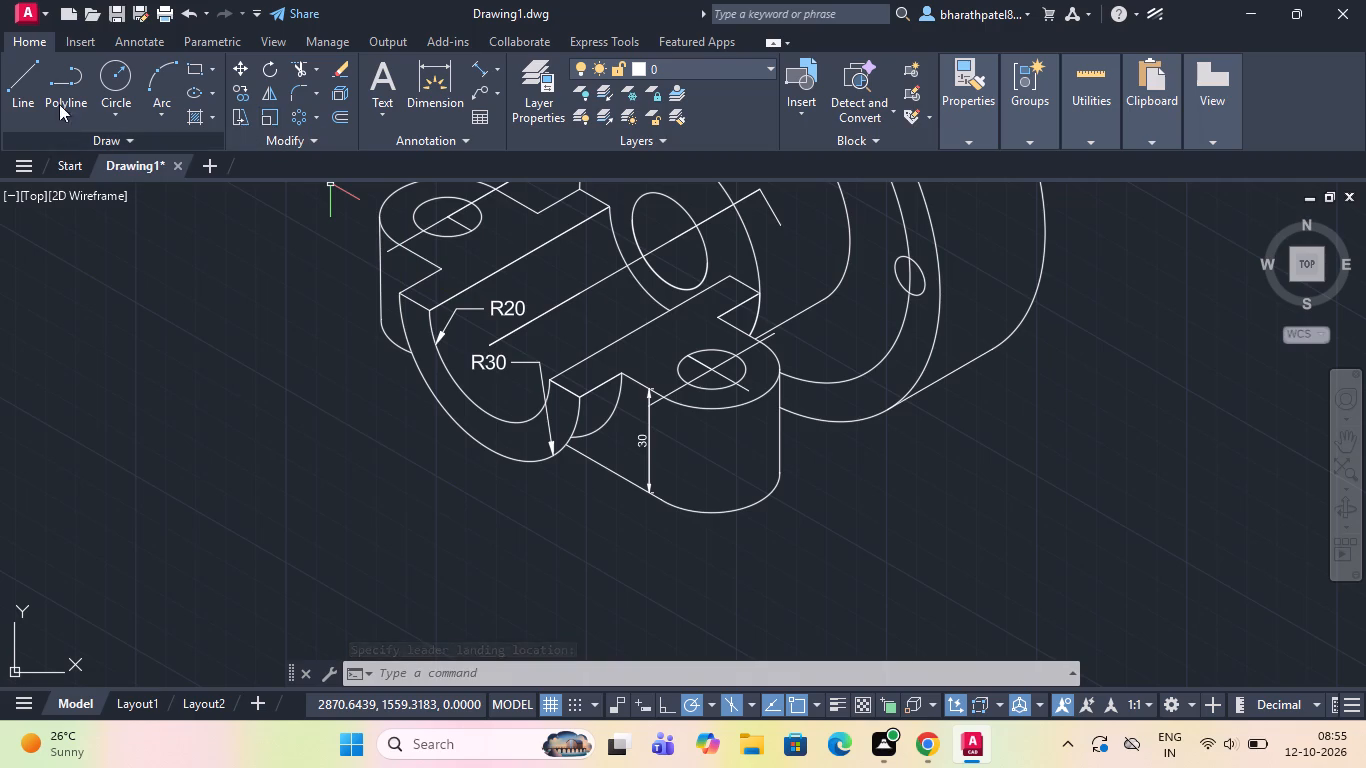
# Draw a line extending the hub's centre line from its front end out past the front face.
pyautogui.click(29, 73)
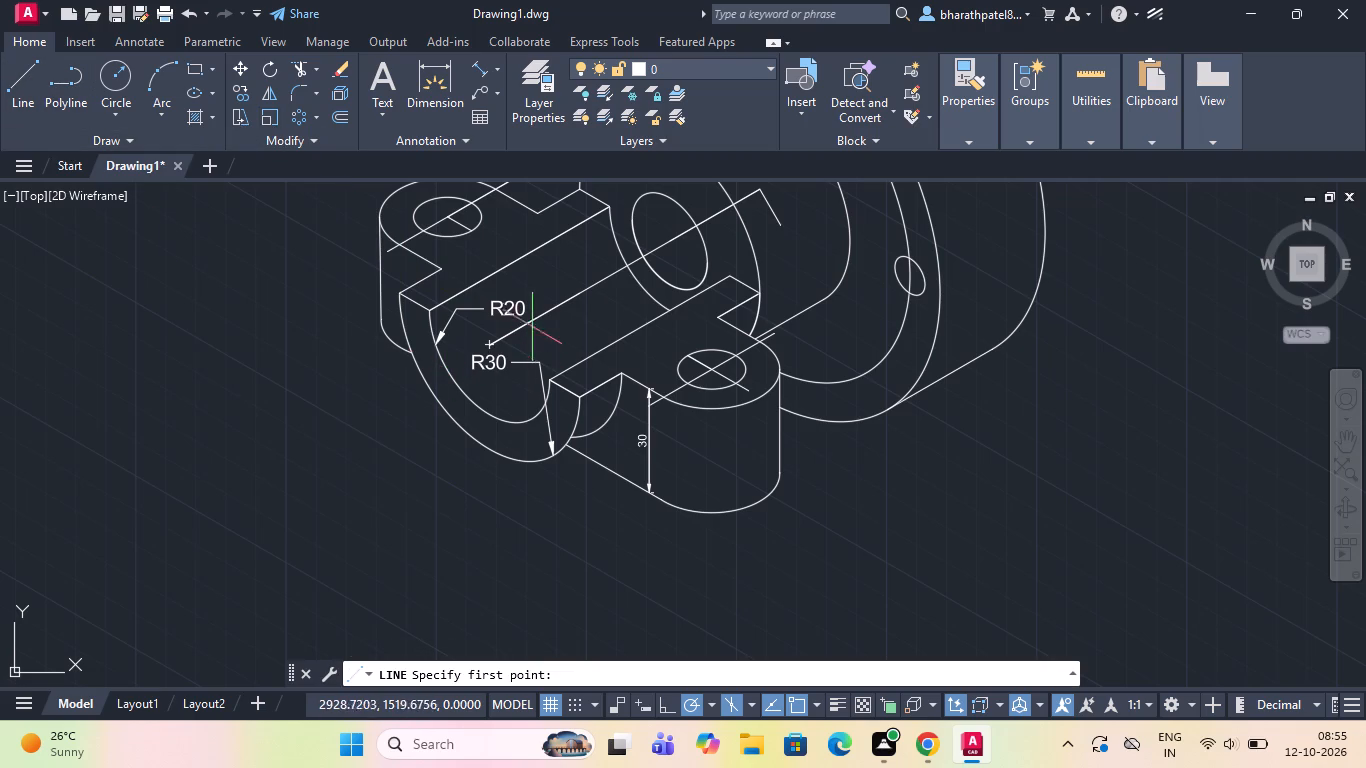
pyautogui.click(493, 342)
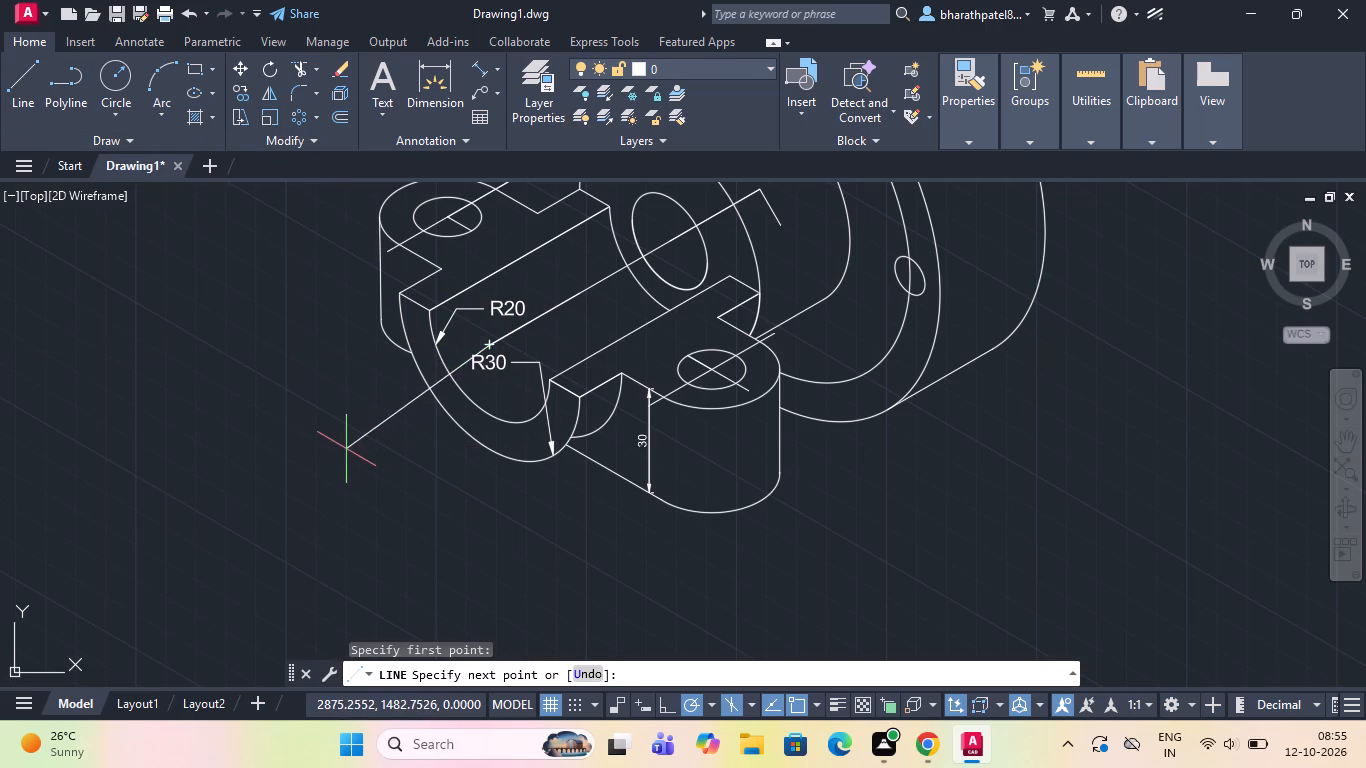
pyautogui.click(340, 439)
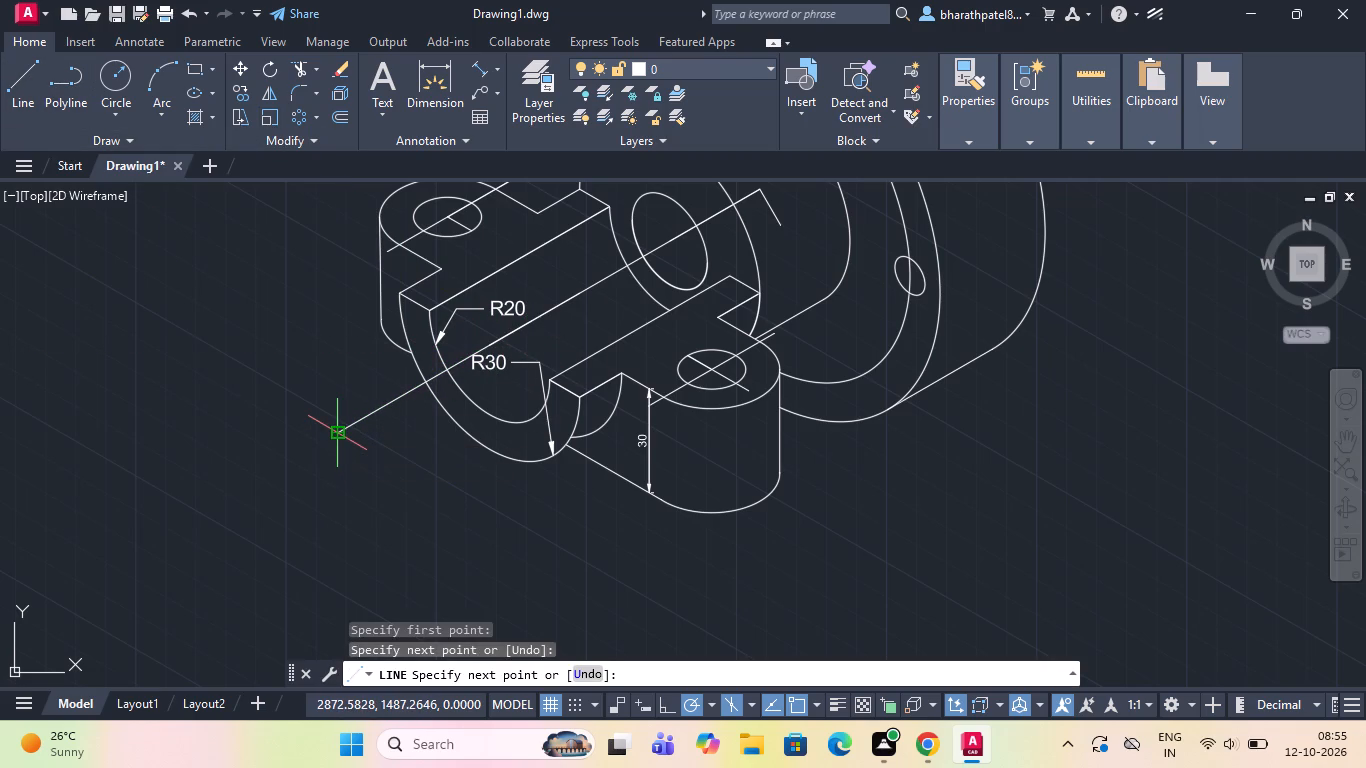
pyautogui.press('Escape')
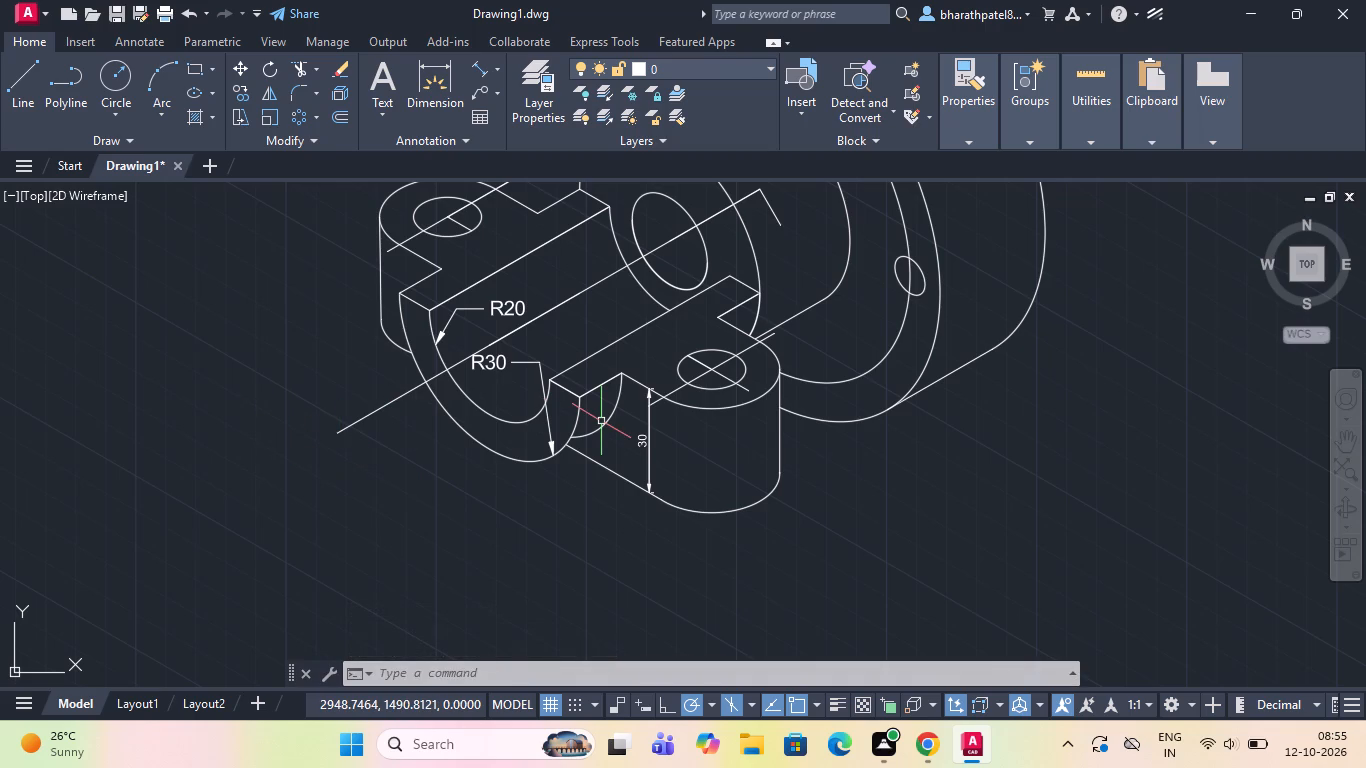
# Draw a line about 79 units long at 210° from the front end of the dimensioned bolt lug's centre line.
pyautogui.click(18, 91)
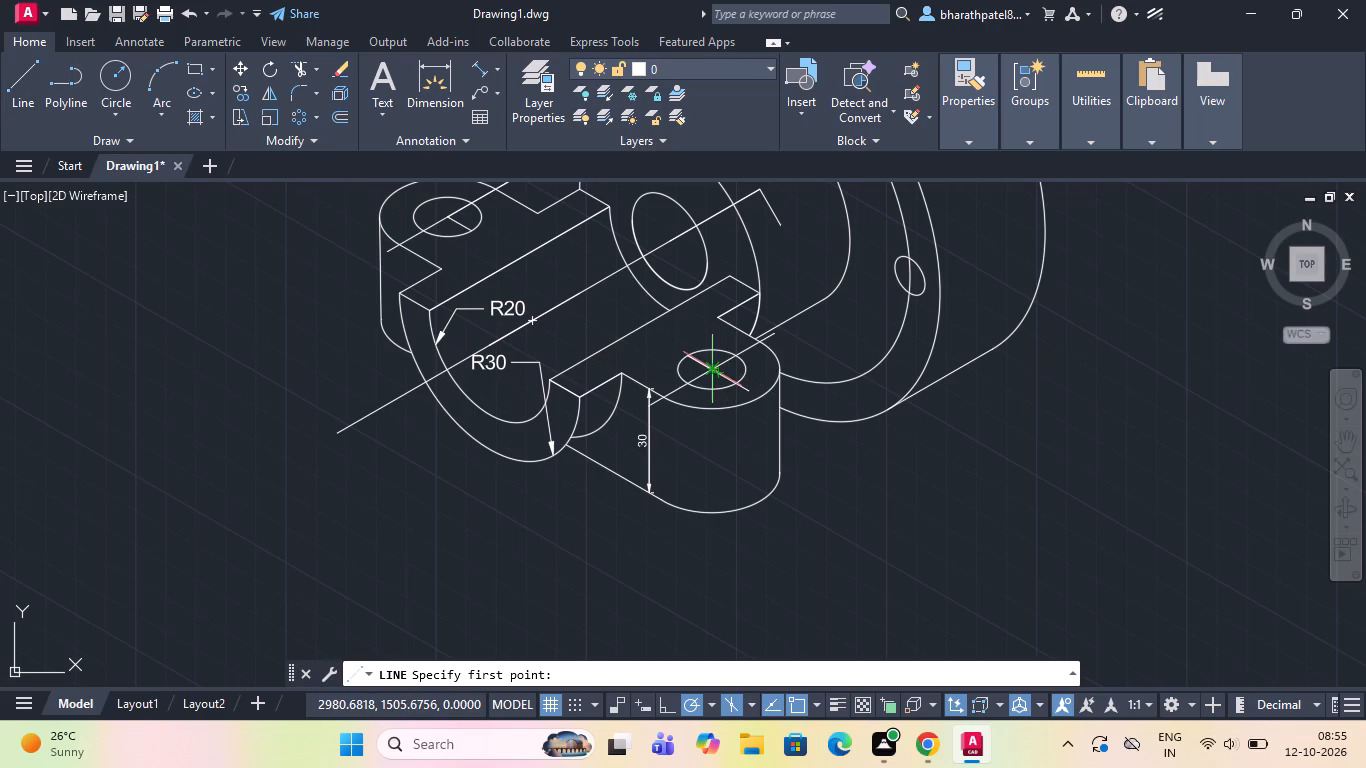
pyautogui.scroll(4, 664, 420)
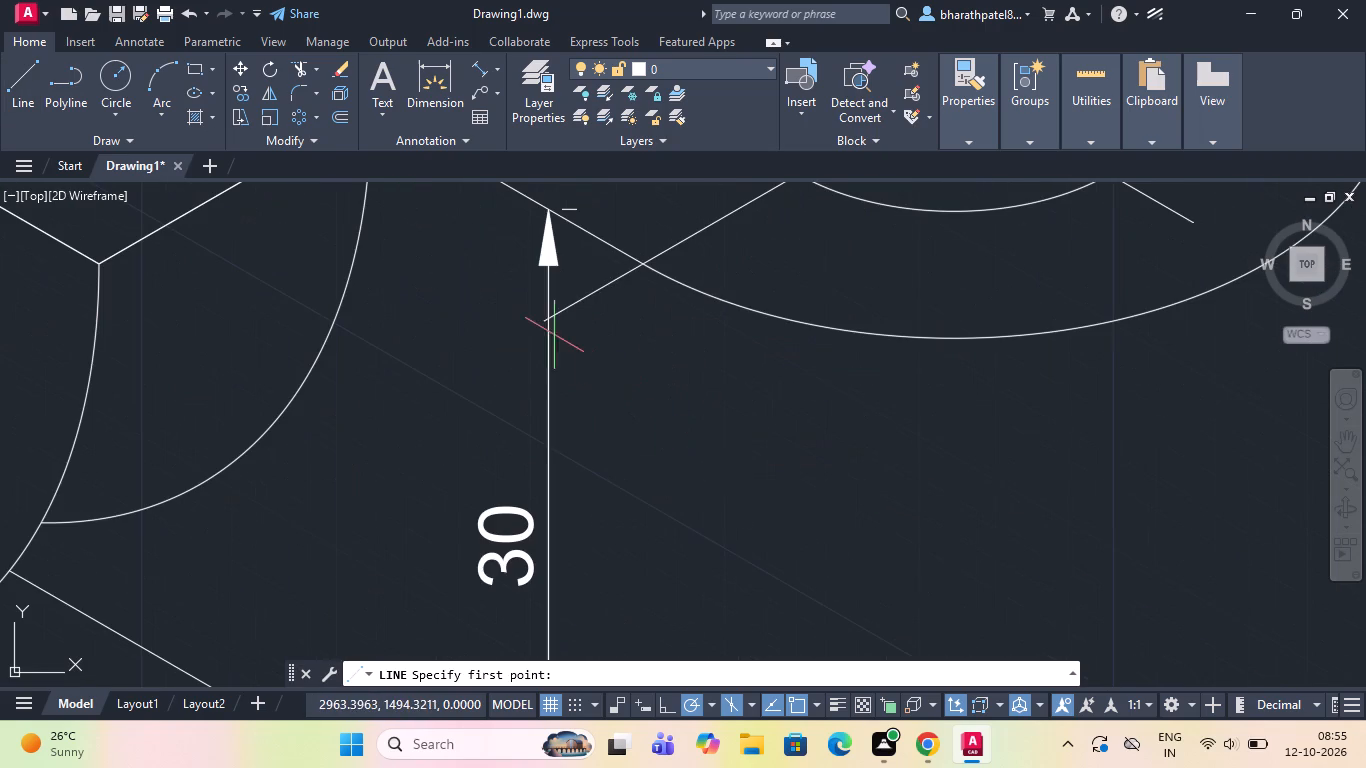
pyautogui.scroll(3, 542, 318)
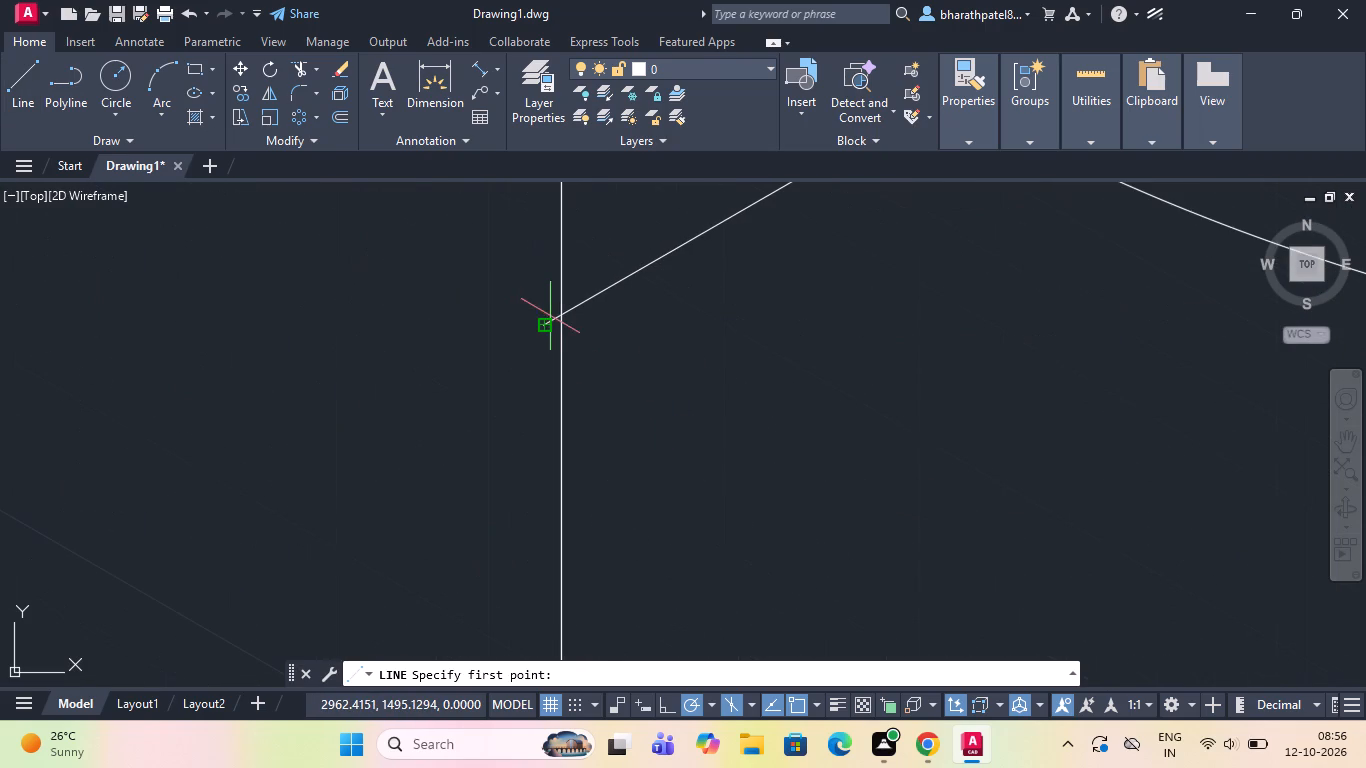
pyautogui.click(543, 321)
pyautogui.scroll(-8, 543, 321)
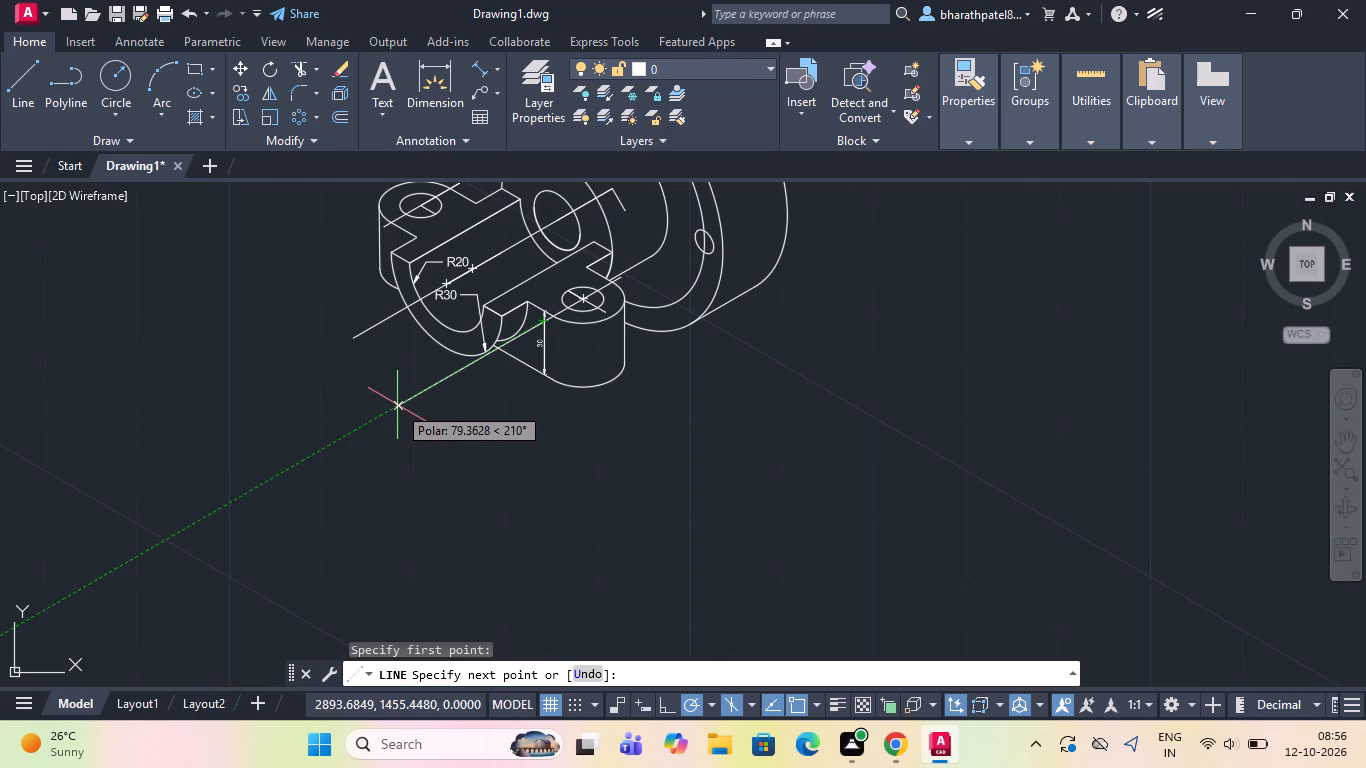
pyautogui.click(397, 405)
pyautogui.press('Escape')
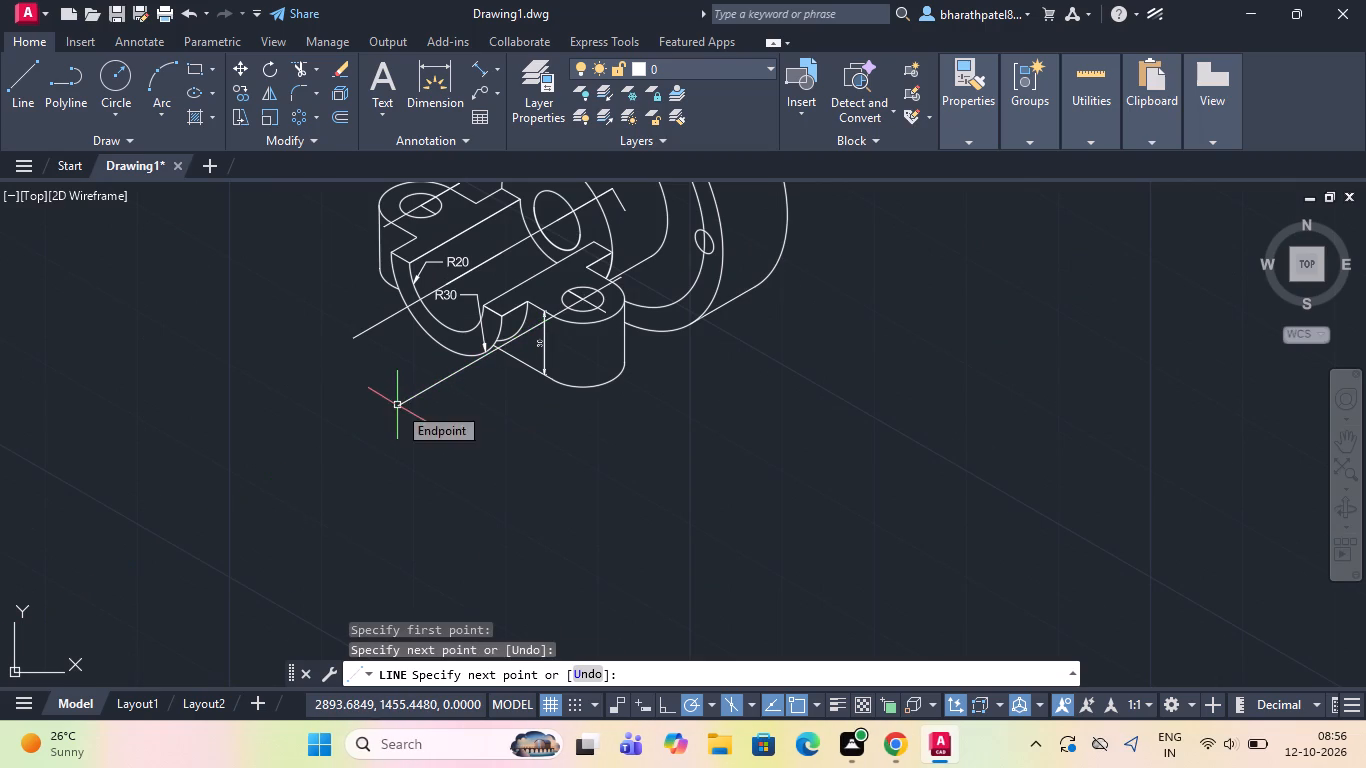
# Draw a line extending the opposite bolt lug's centre line from its front end out past the hub's front face.
pyautogui.scroll(-3, 398, 407)
pyautogui.scroll(3, 393, 383)
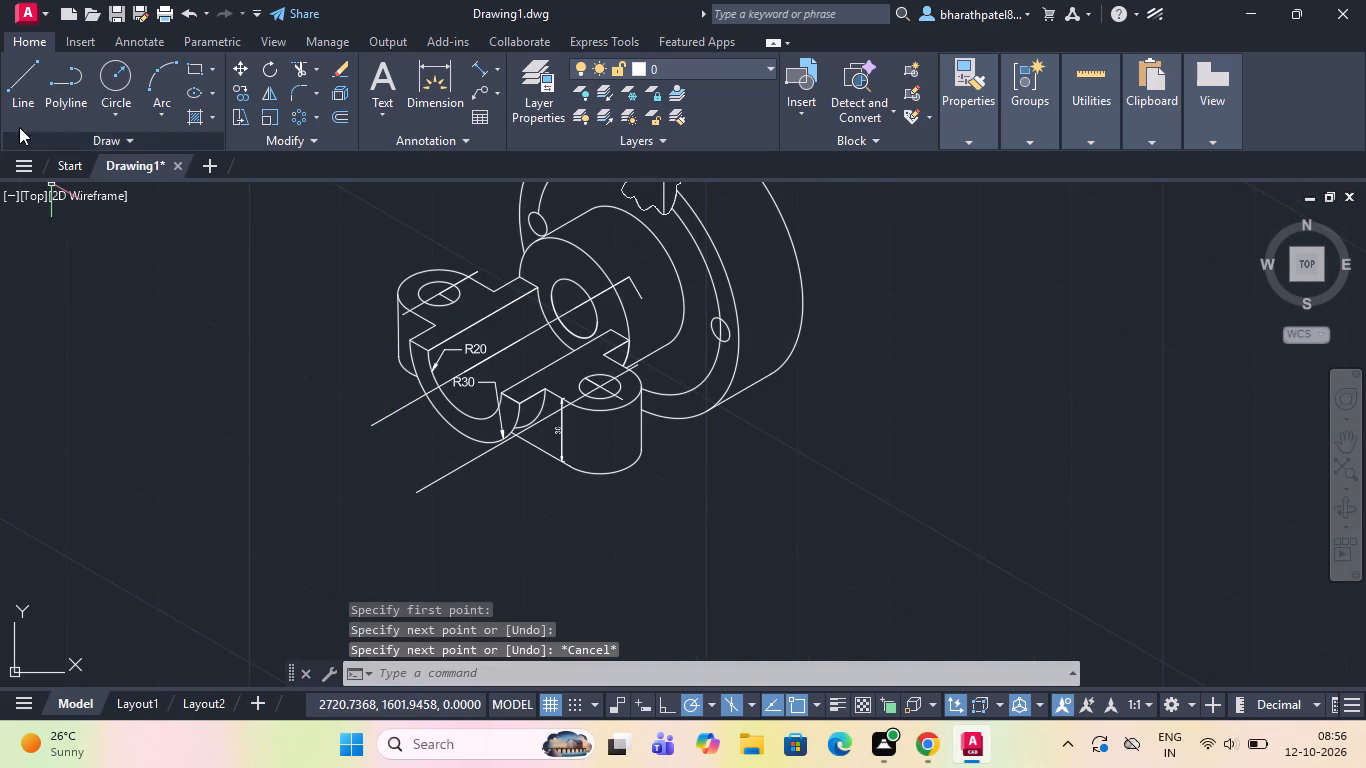
pyautogui.click(17, 89)
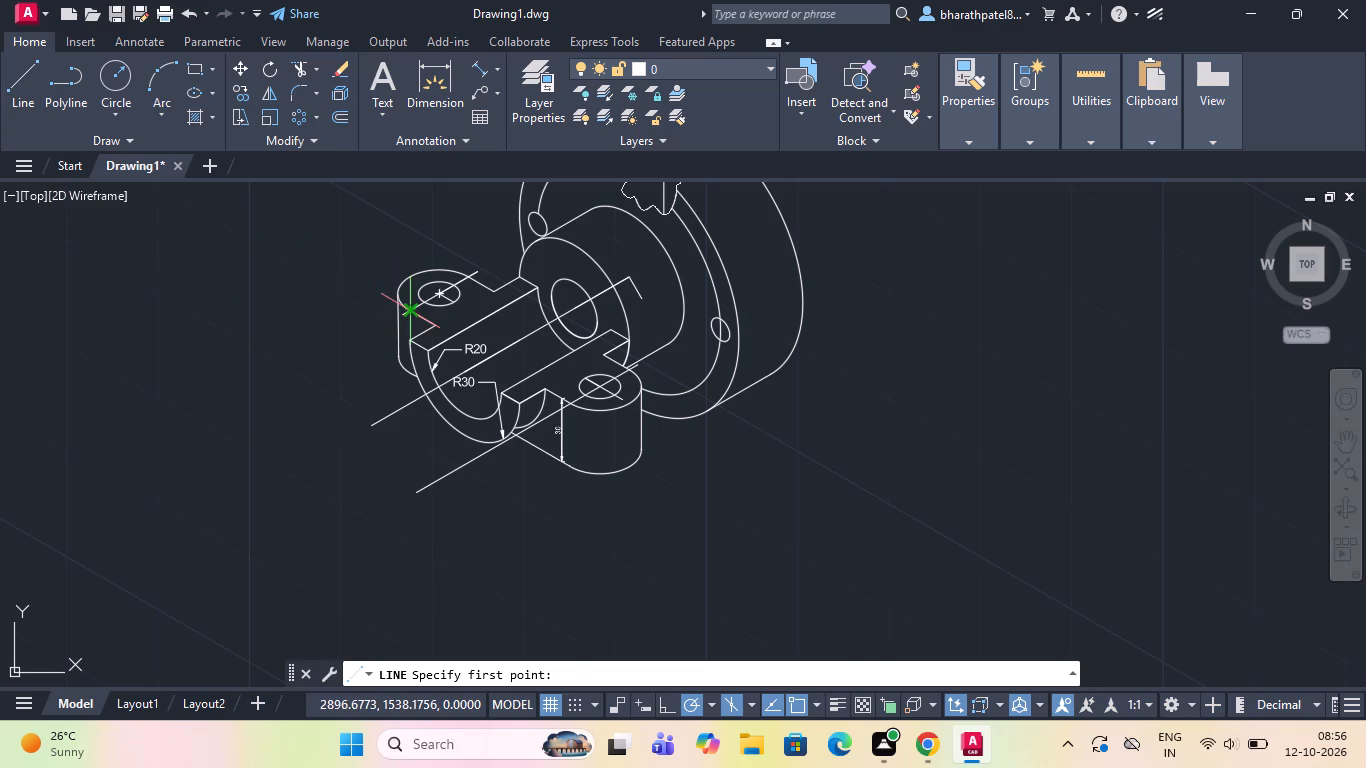
pyautogui.scroll(3, 407, 317)
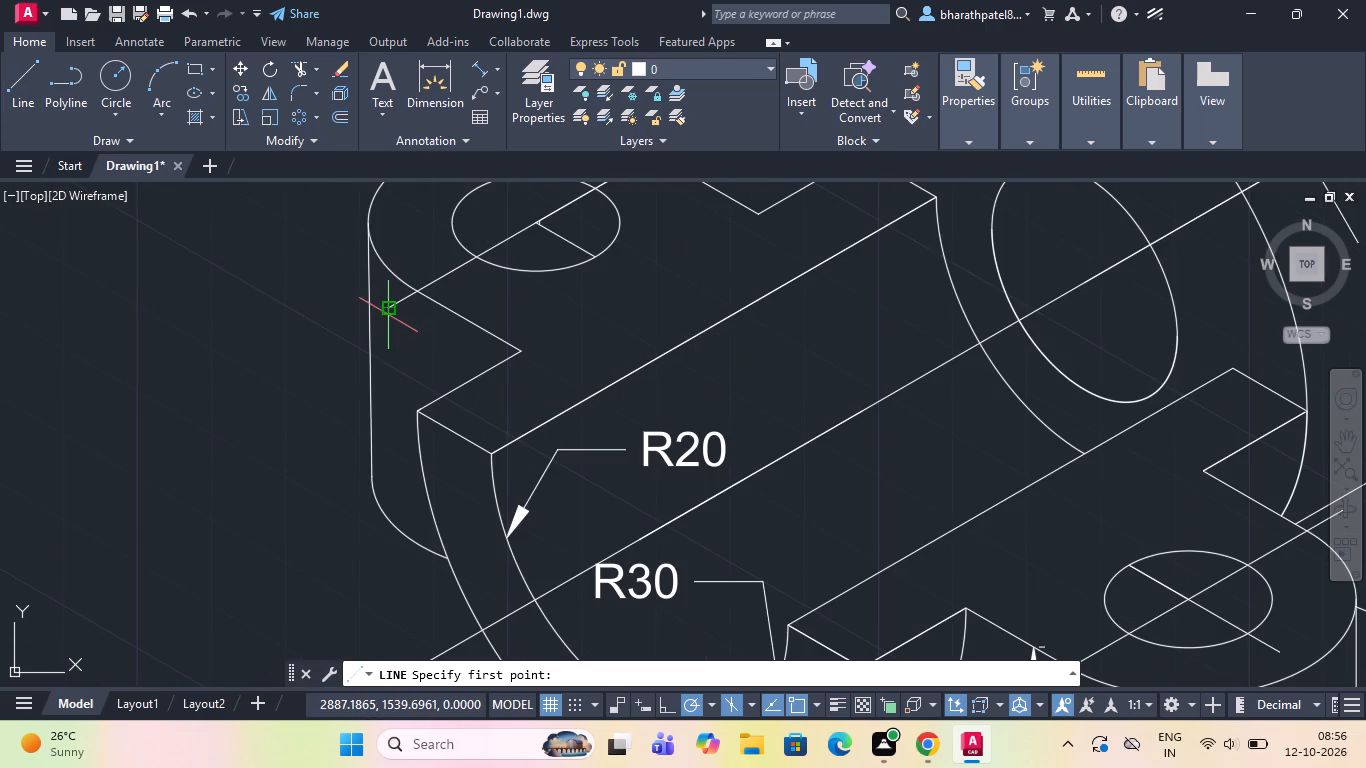
pyautogui.click(394, 309)
pyautogui.scroll(-4, 394, 309)
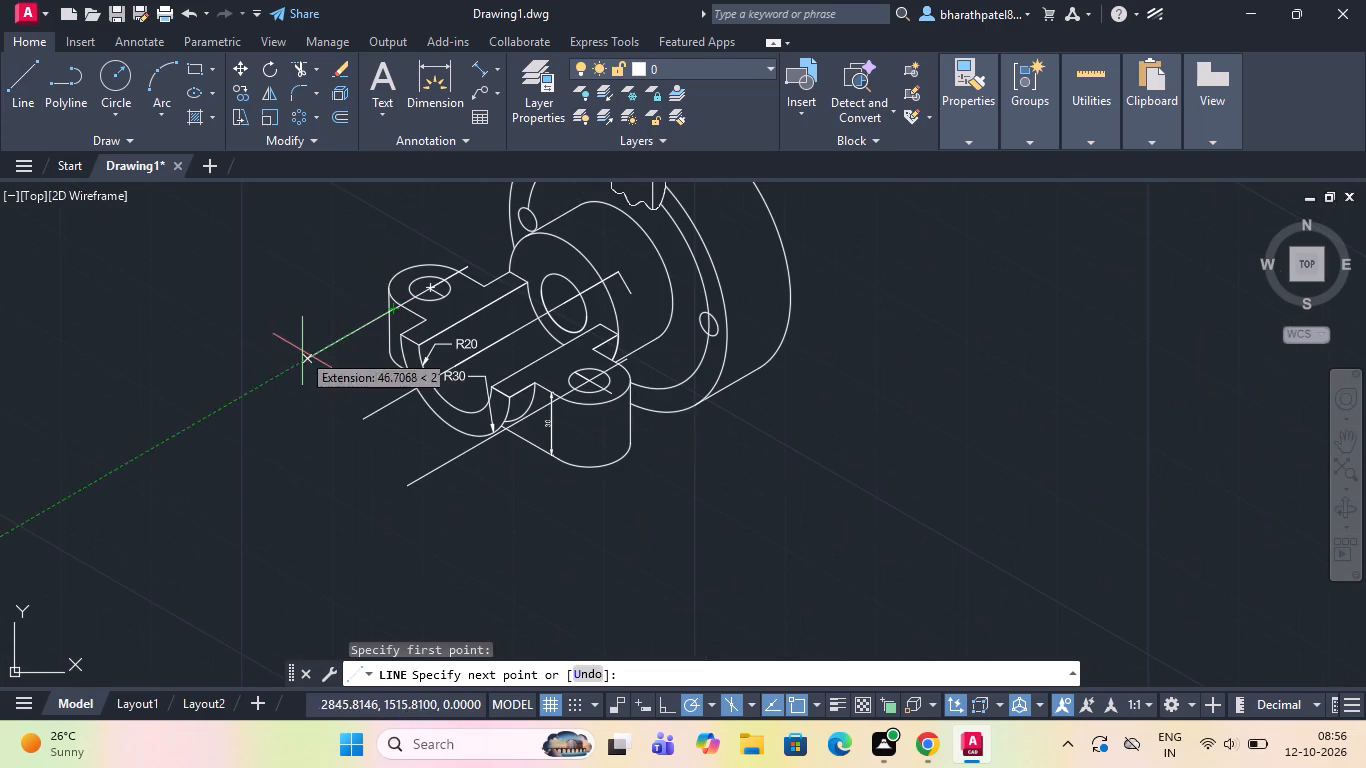
pyautogui.click(217, 405)
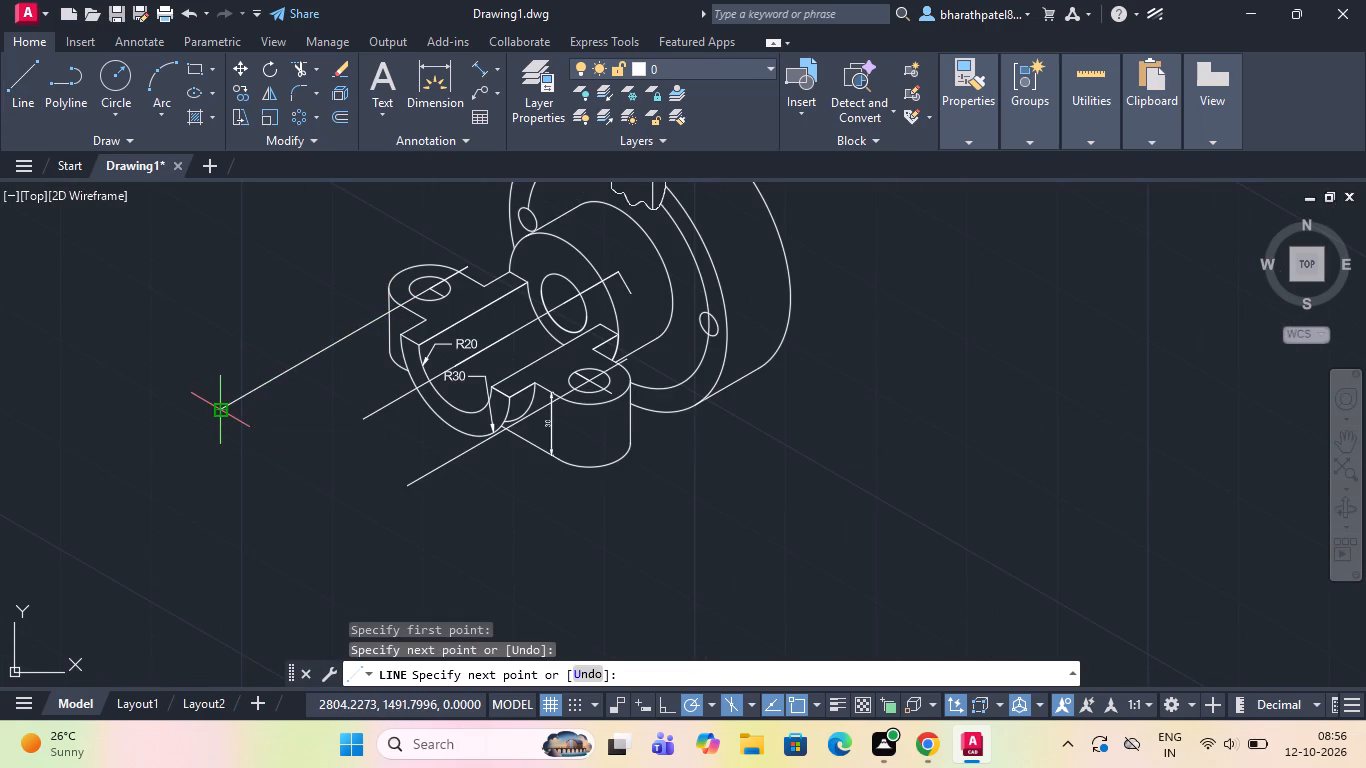
pyautogui.press('Escape')
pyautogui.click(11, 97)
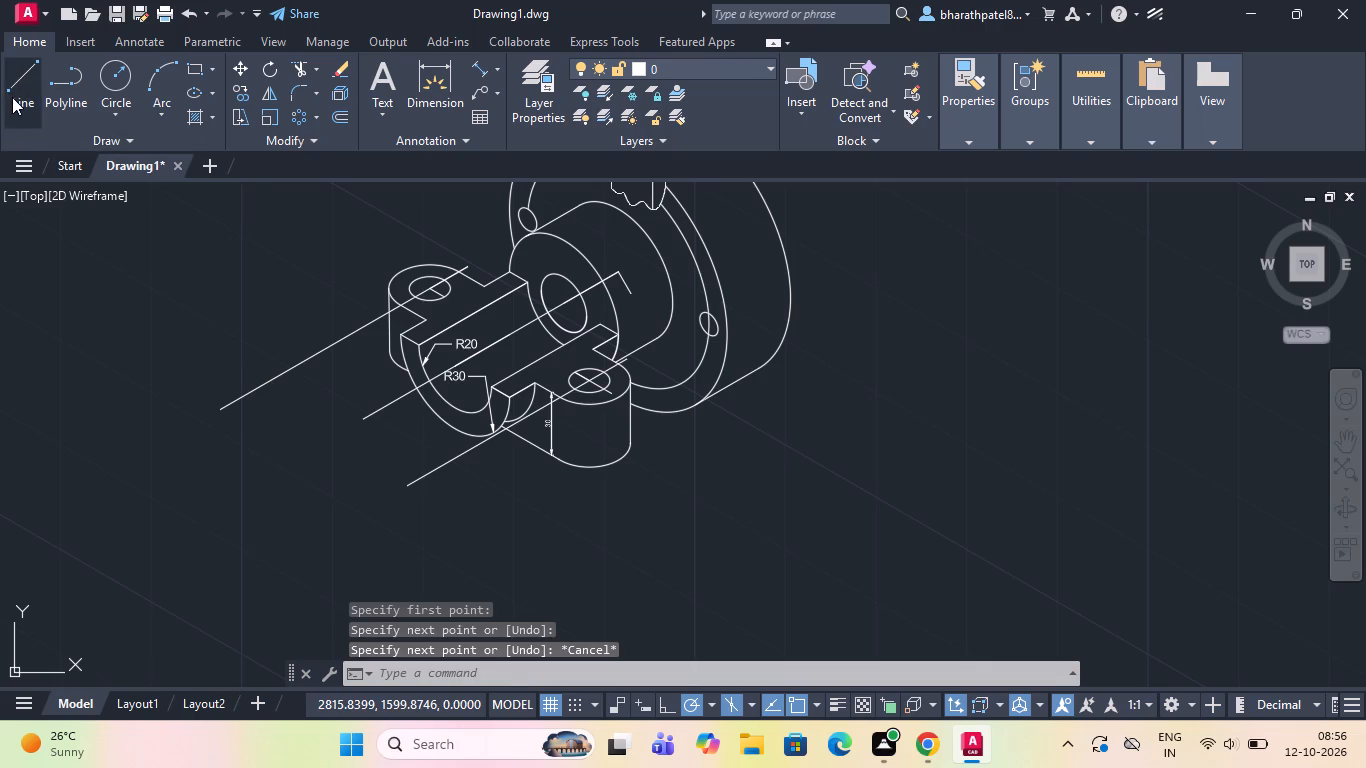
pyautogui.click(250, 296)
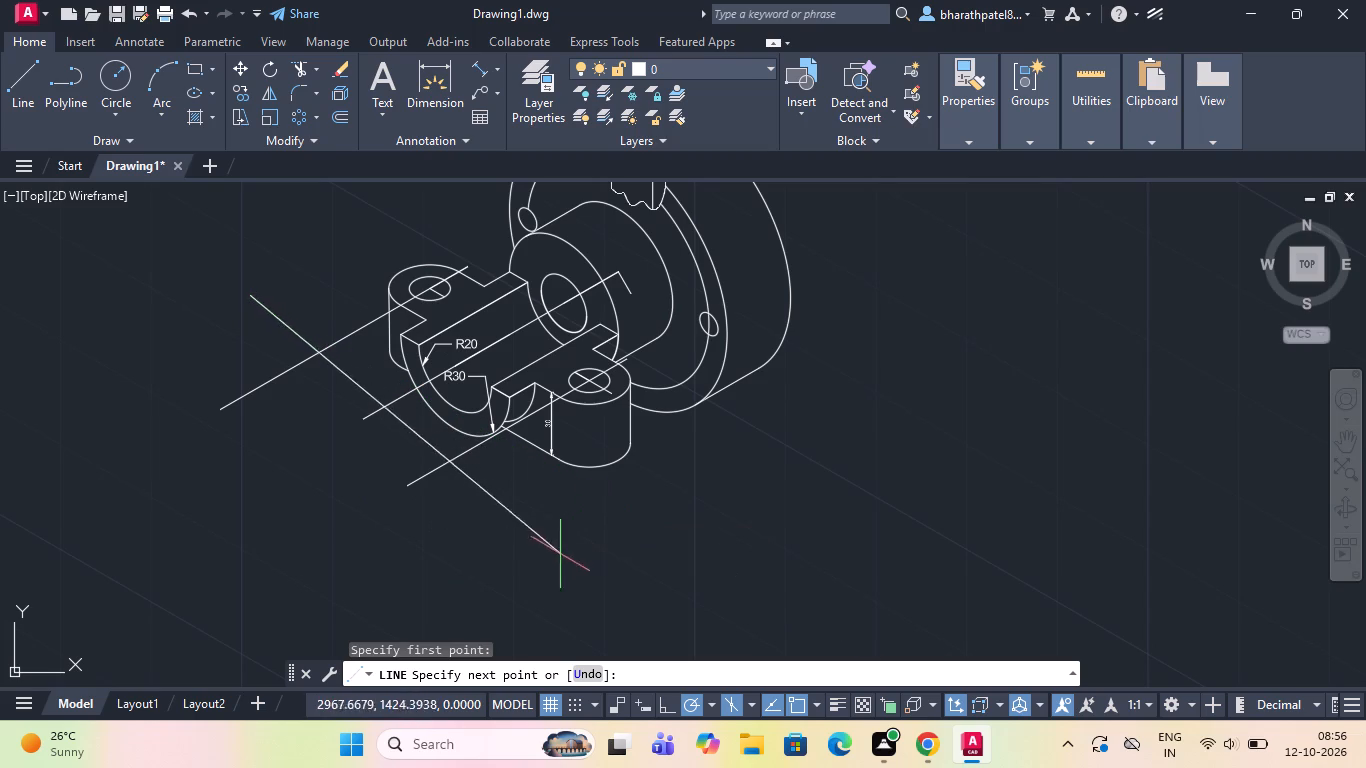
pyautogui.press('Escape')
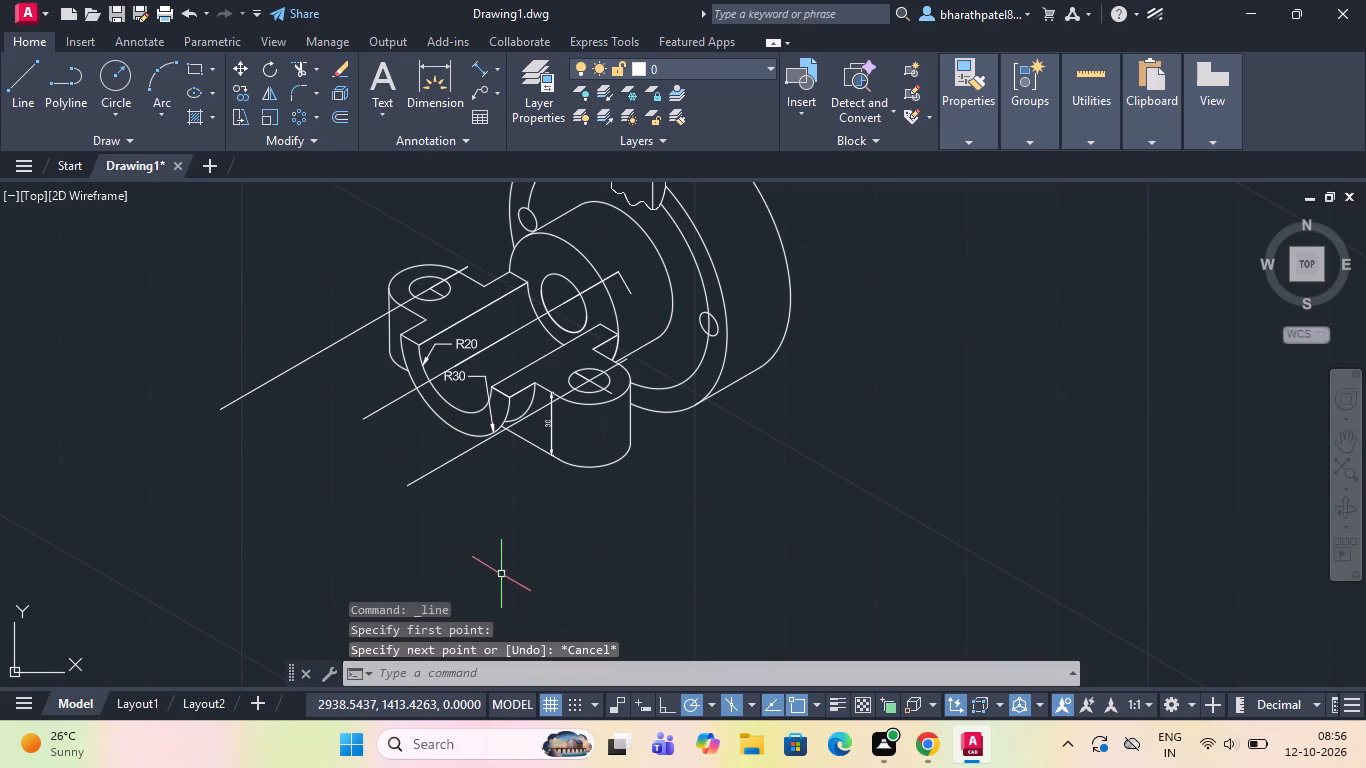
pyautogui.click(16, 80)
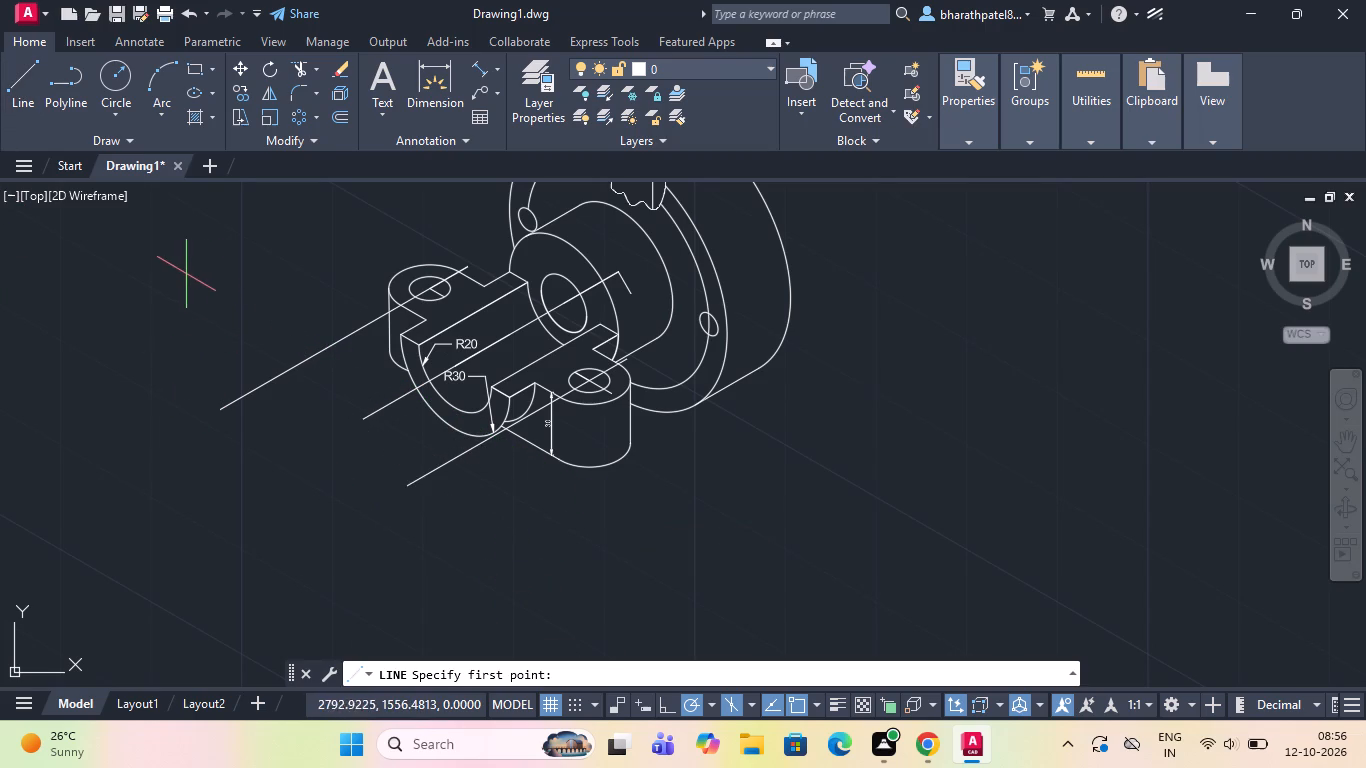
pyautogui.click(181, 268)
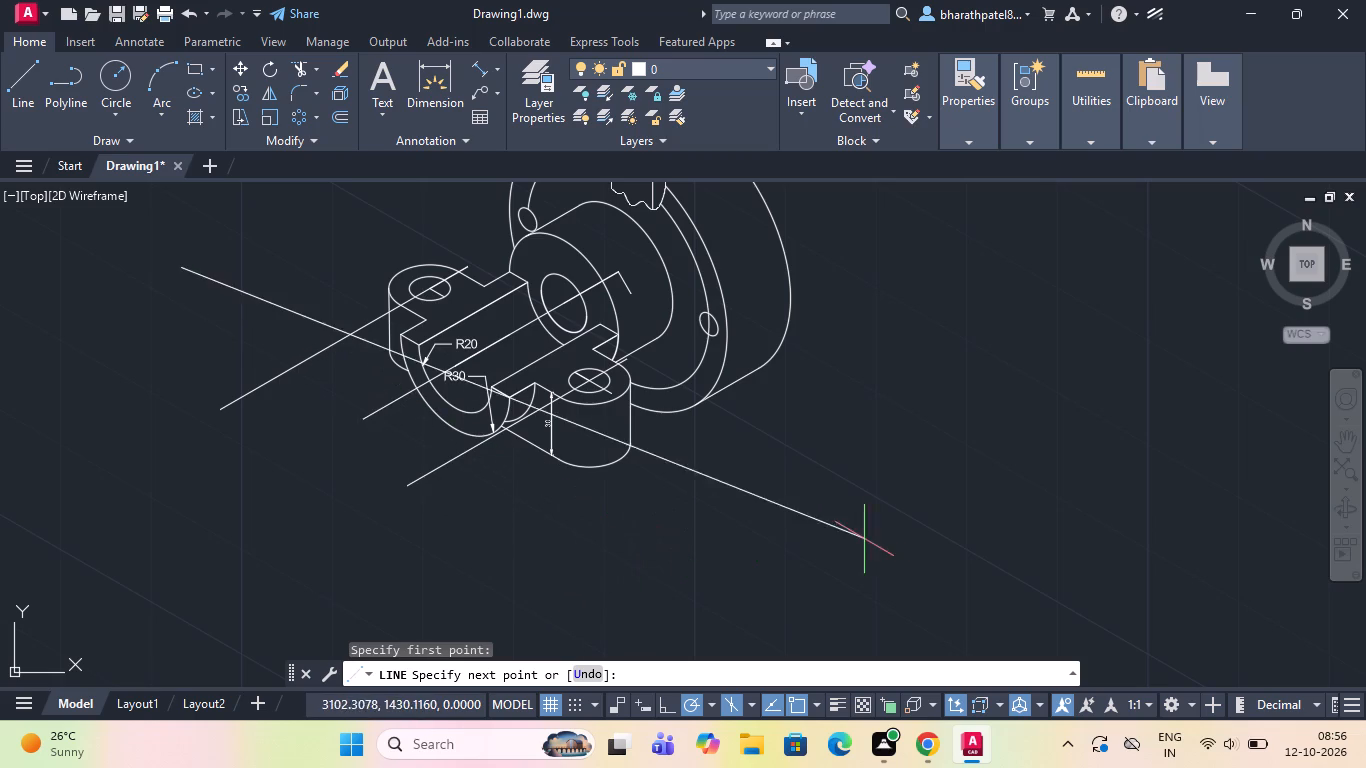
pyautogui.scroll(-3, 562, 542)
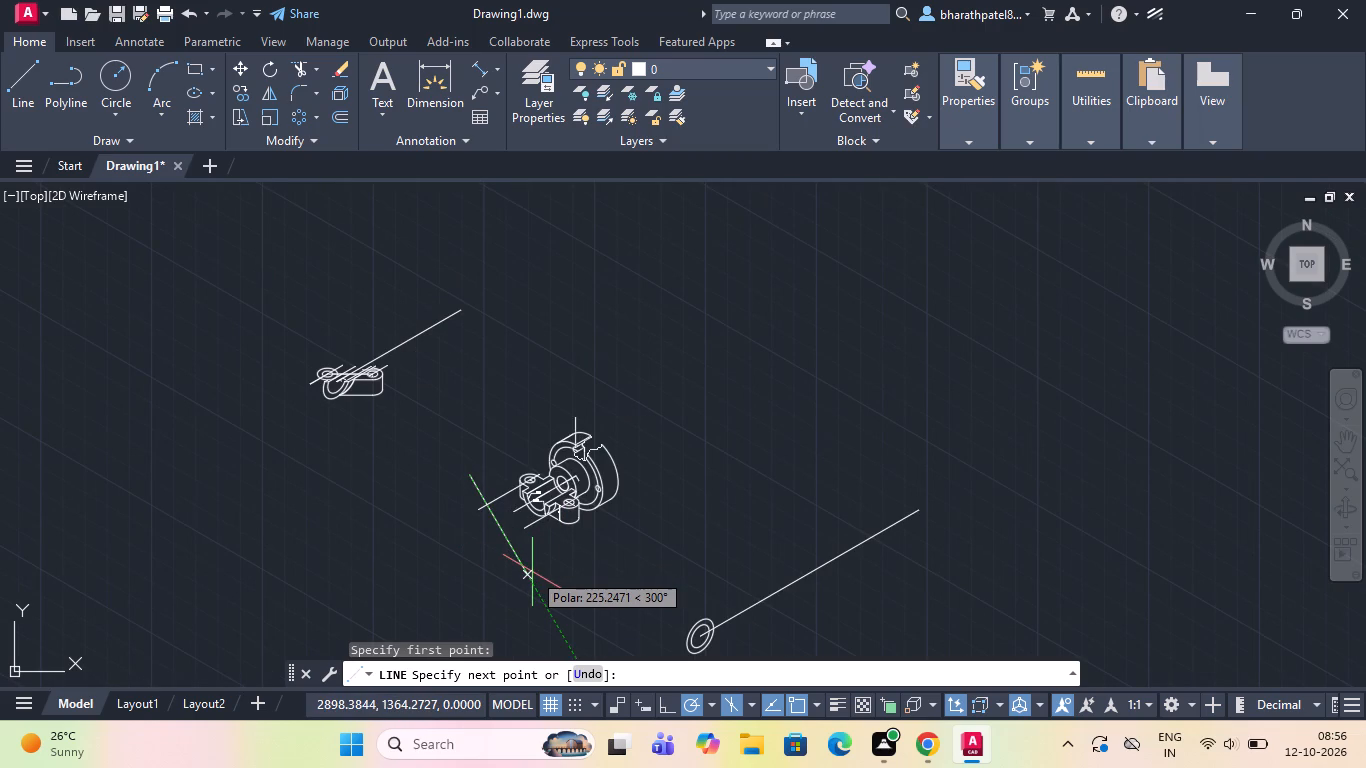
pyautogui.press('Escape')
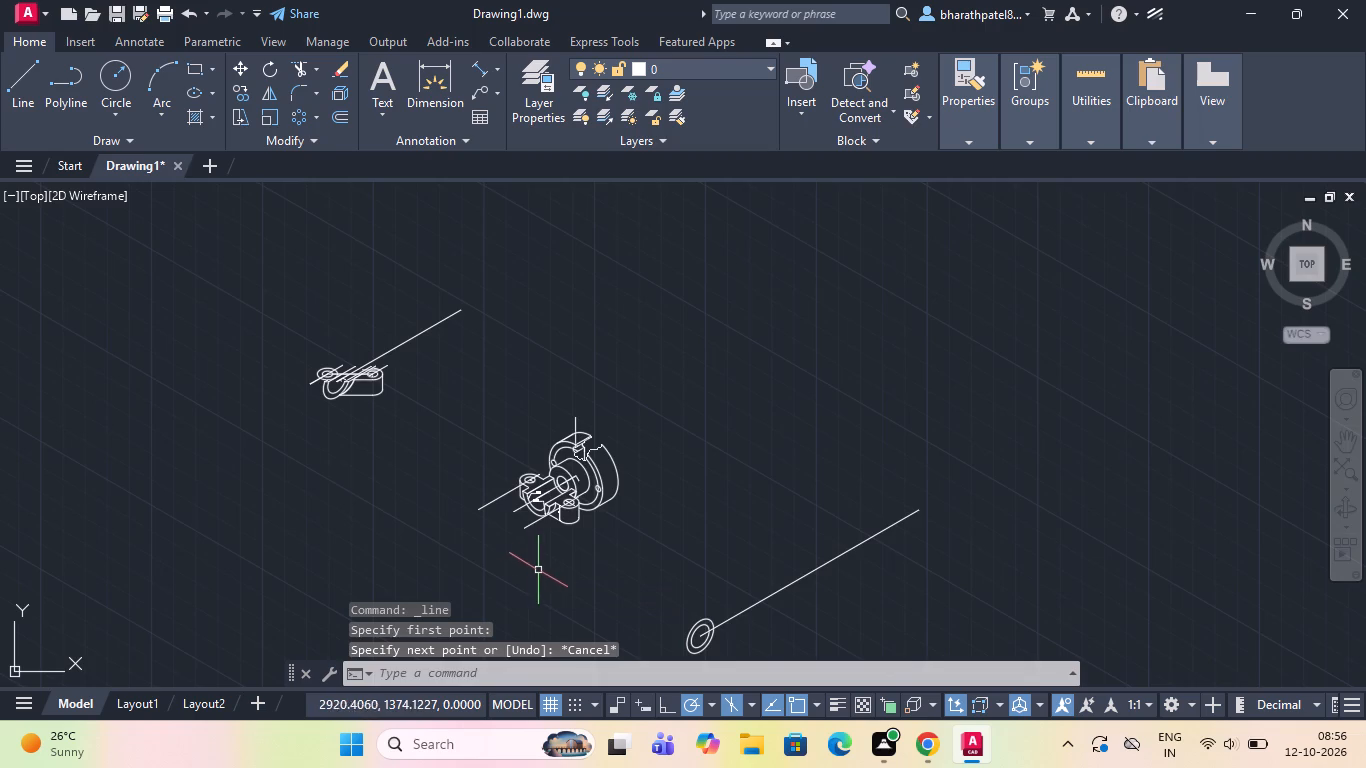
# Draw a 44-unit line at 150° from the dimensioned lug's extended centre line, with a short segment joining its end to the hub's centre line.
pyautogui.scroll(4, 544, 546)
pyautogui.scroll(-2, 544, 545)
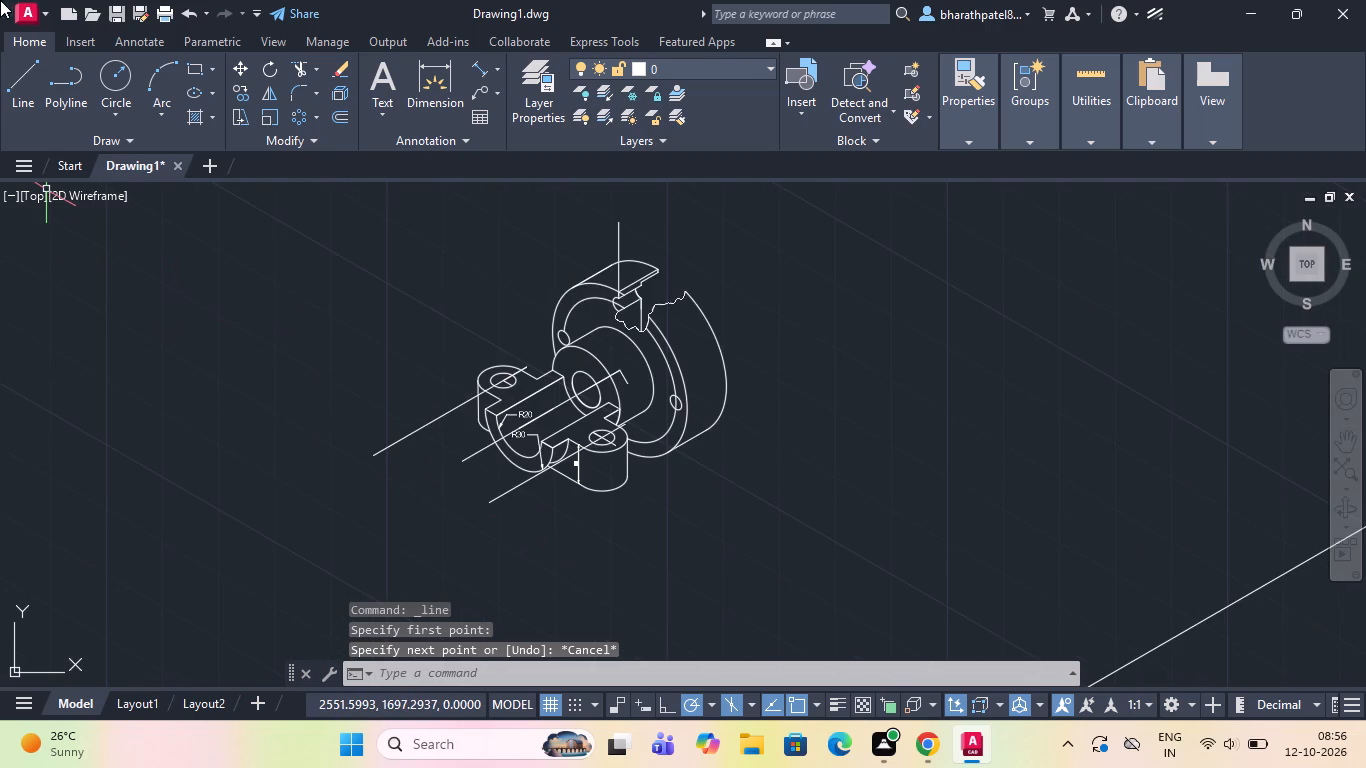
pyautogui.click(12, 86)
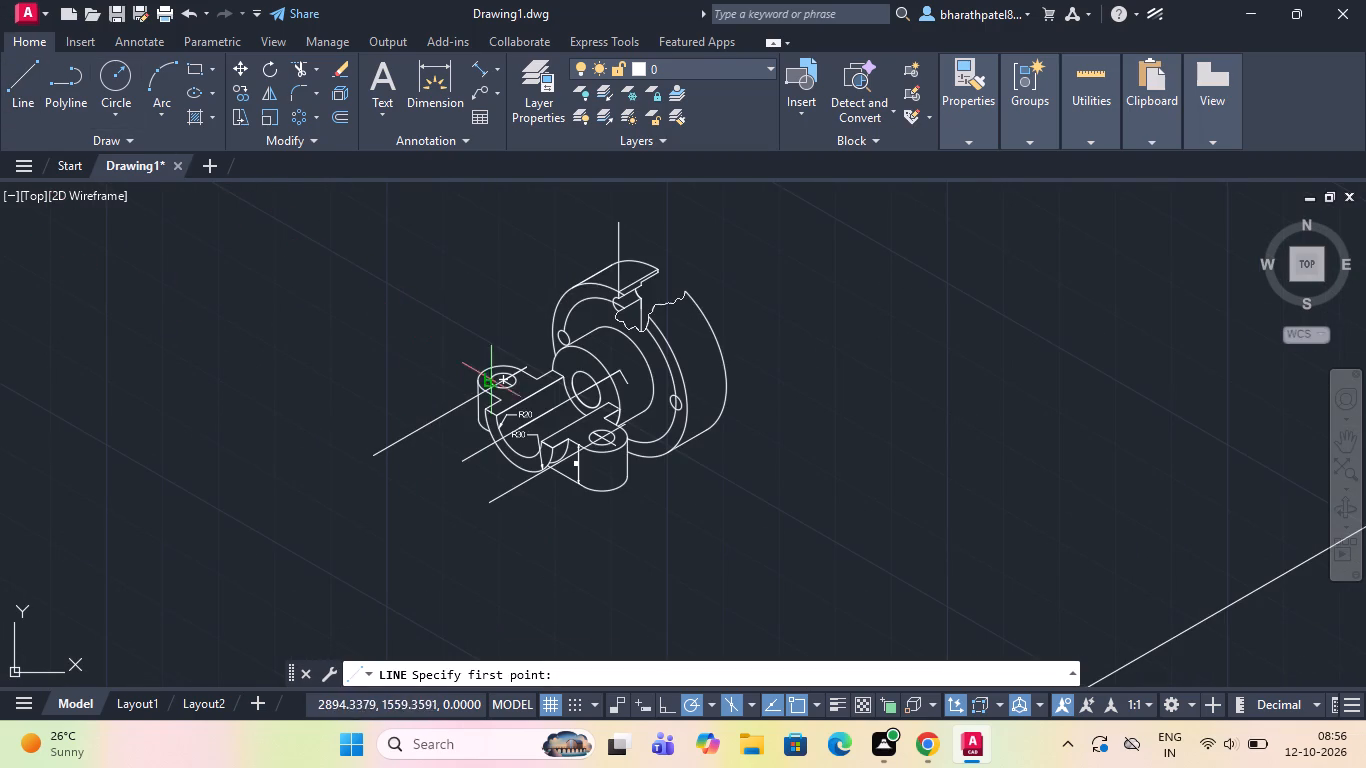
pyautogui.scroll(3, 506, 518)
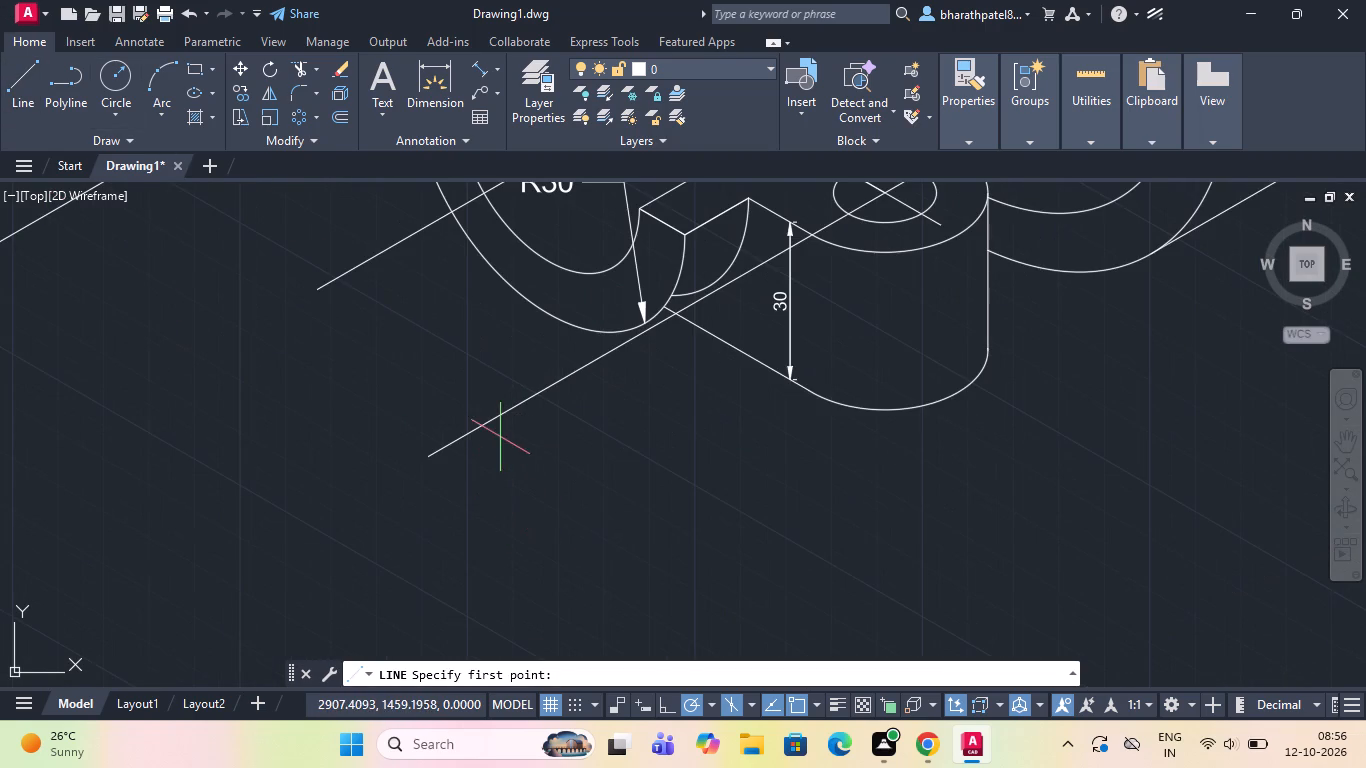
pyautogui.click(499, 419)
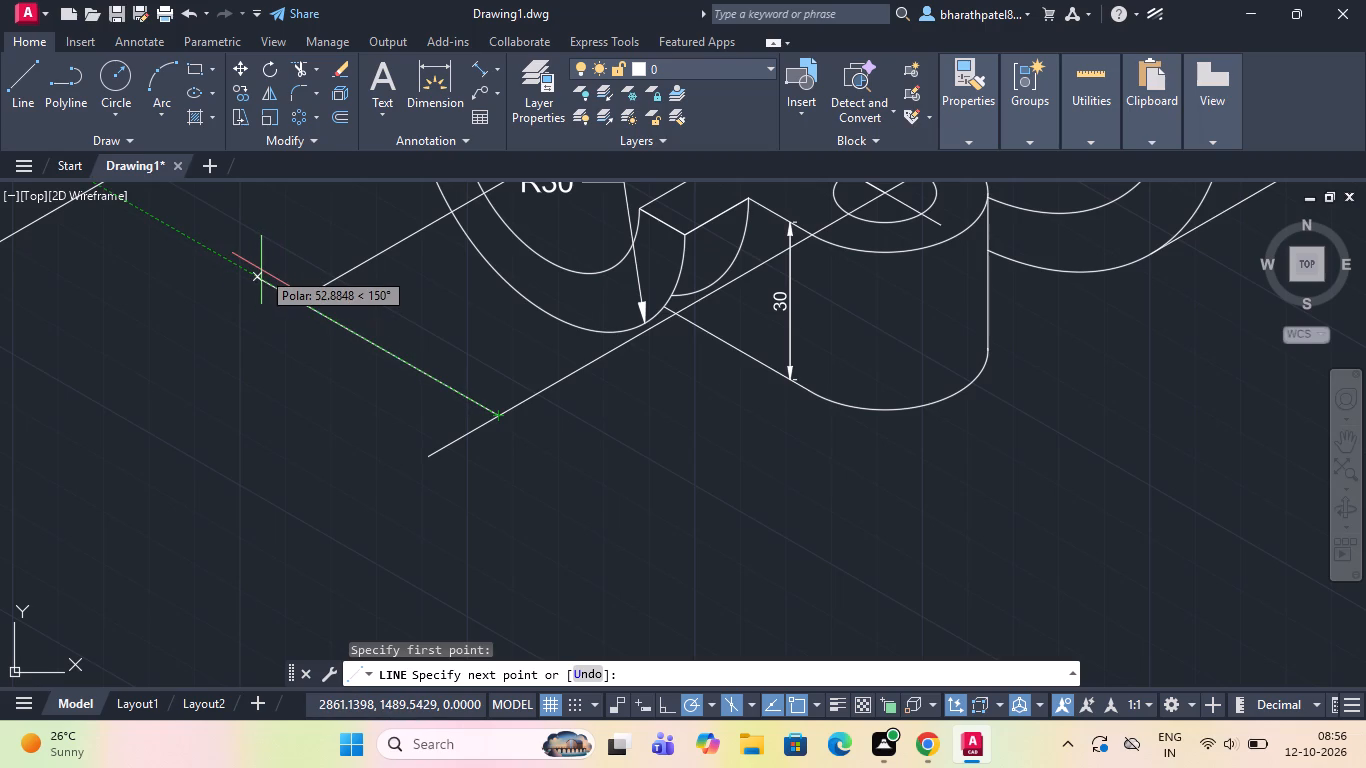
pyautogui.write('44')
pyautogui.press('Return')
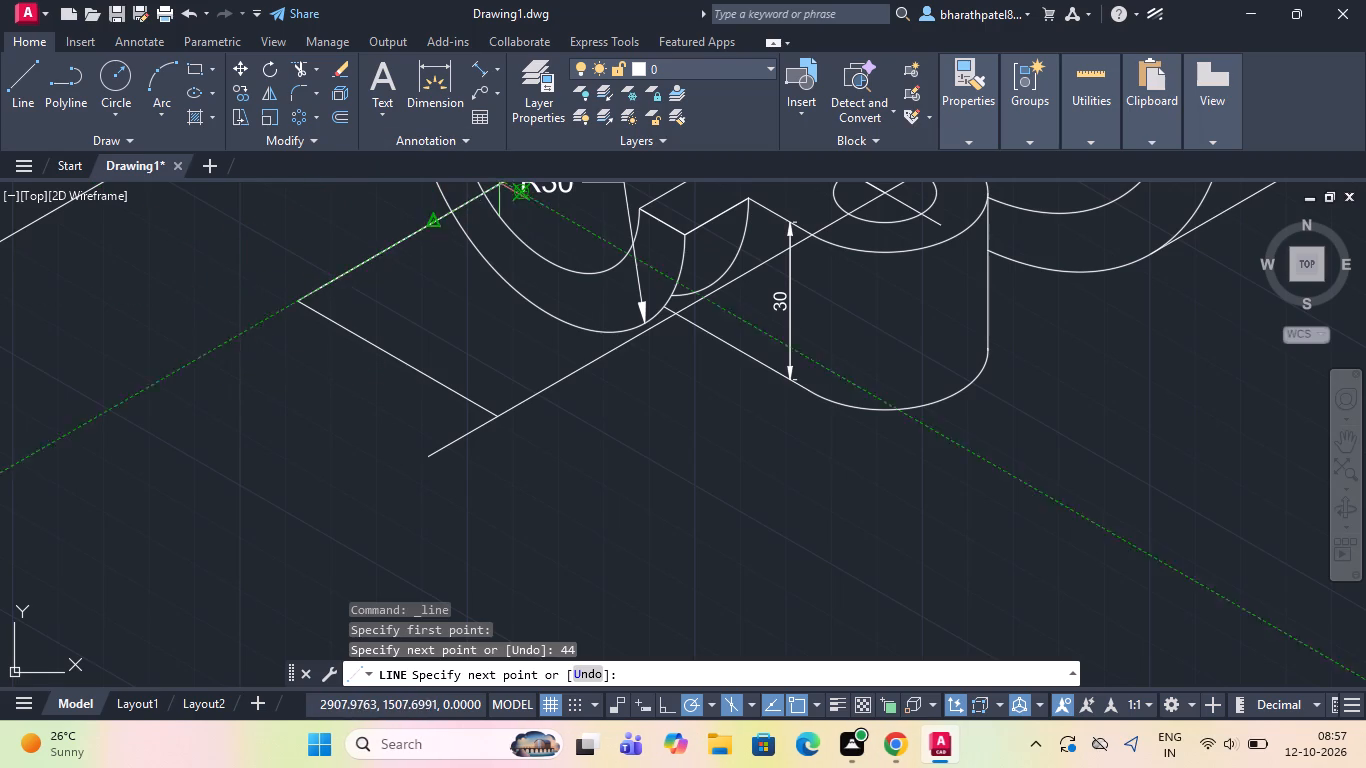
pyautogui.scroll(4, 309, 294)
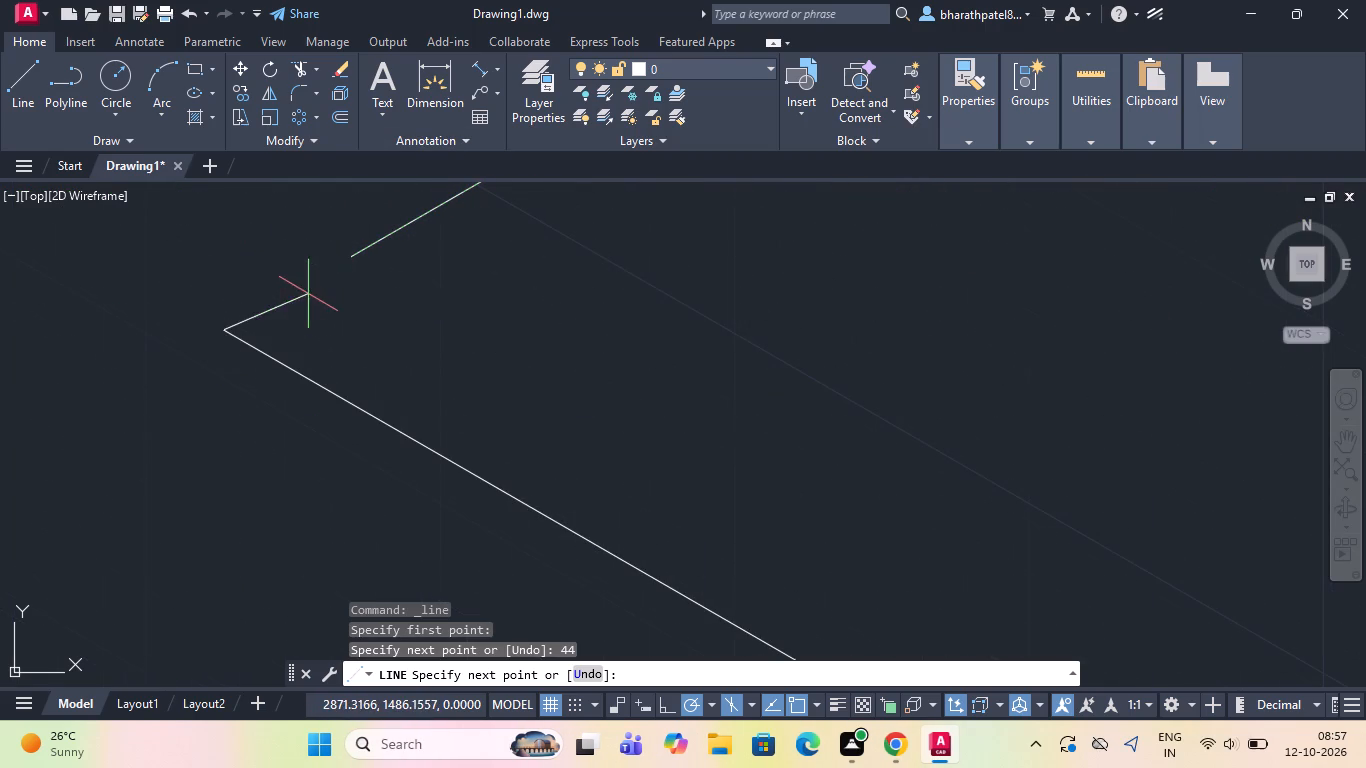
pyautogui.click(359, 257)
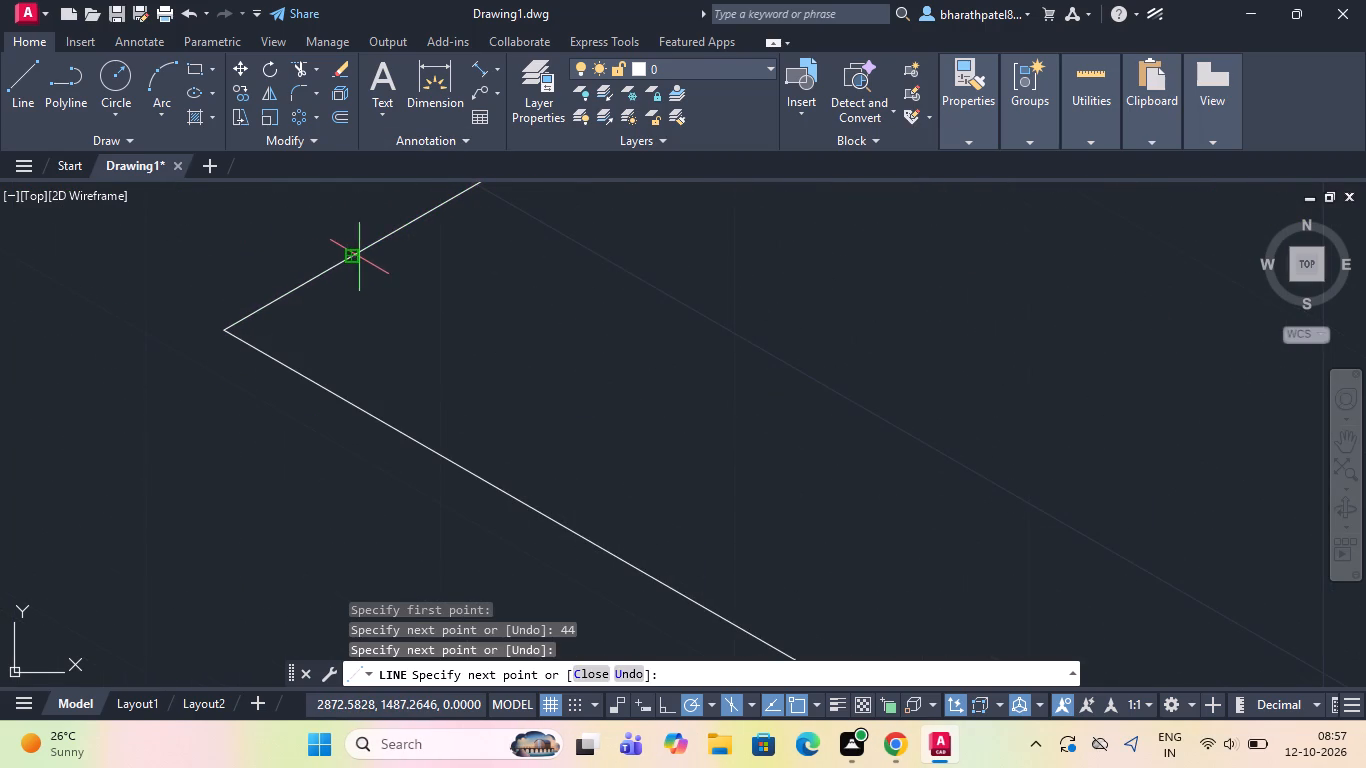
pyautogui.press('Escape')
pyautogui.scroll(-4, 307, 297)
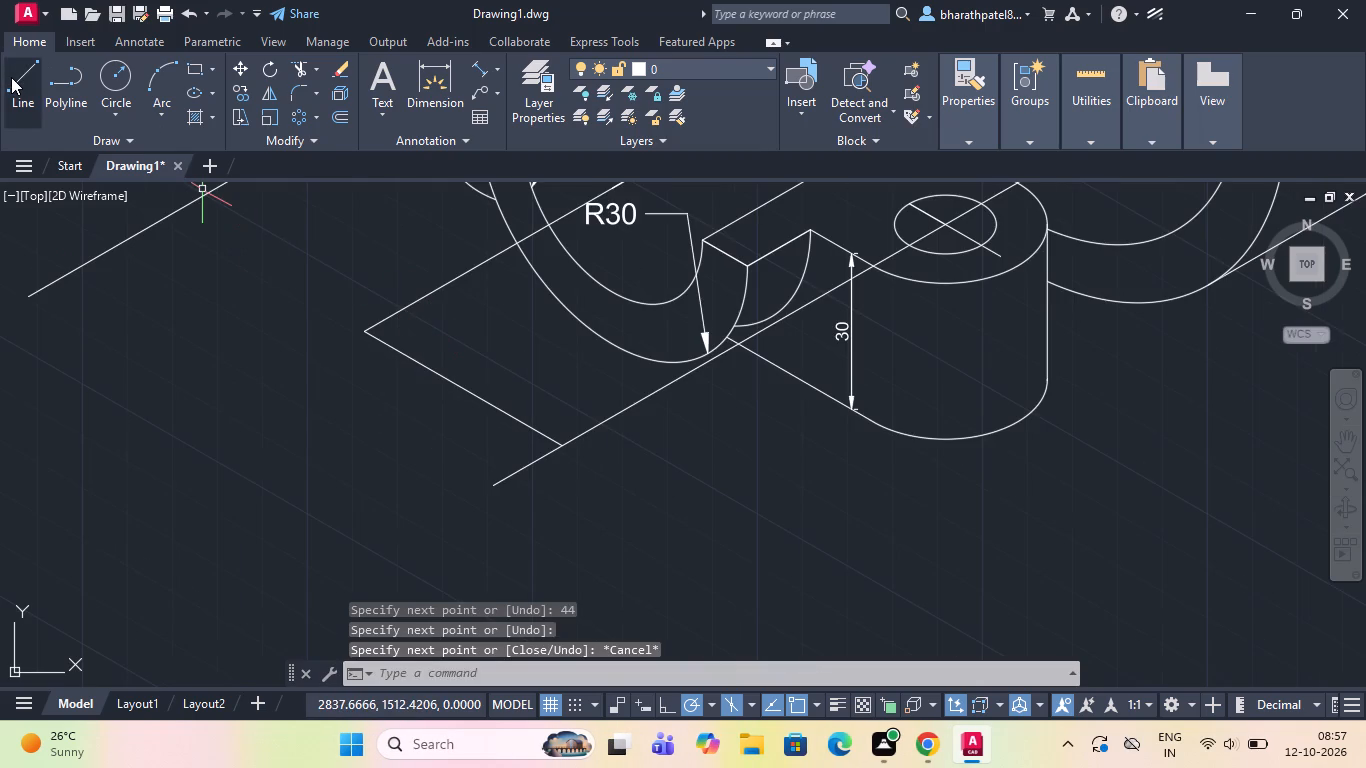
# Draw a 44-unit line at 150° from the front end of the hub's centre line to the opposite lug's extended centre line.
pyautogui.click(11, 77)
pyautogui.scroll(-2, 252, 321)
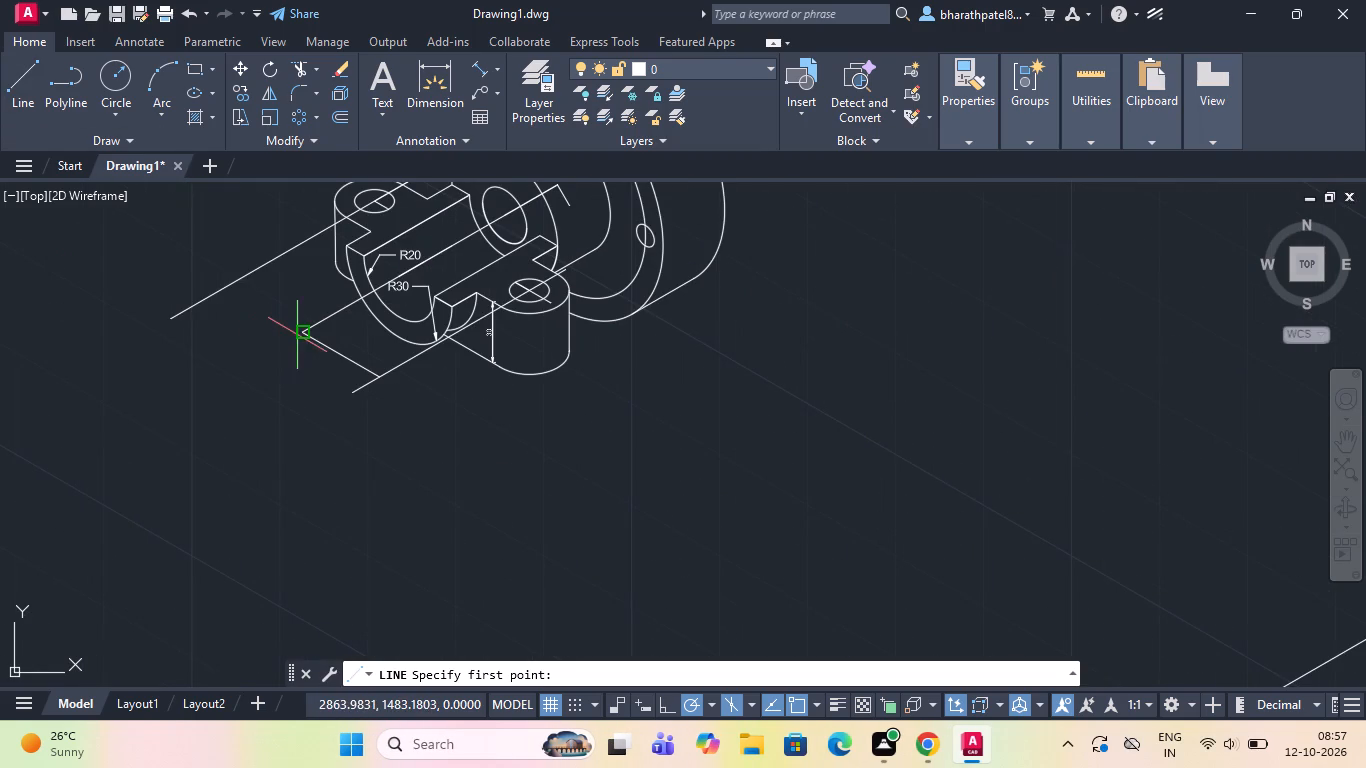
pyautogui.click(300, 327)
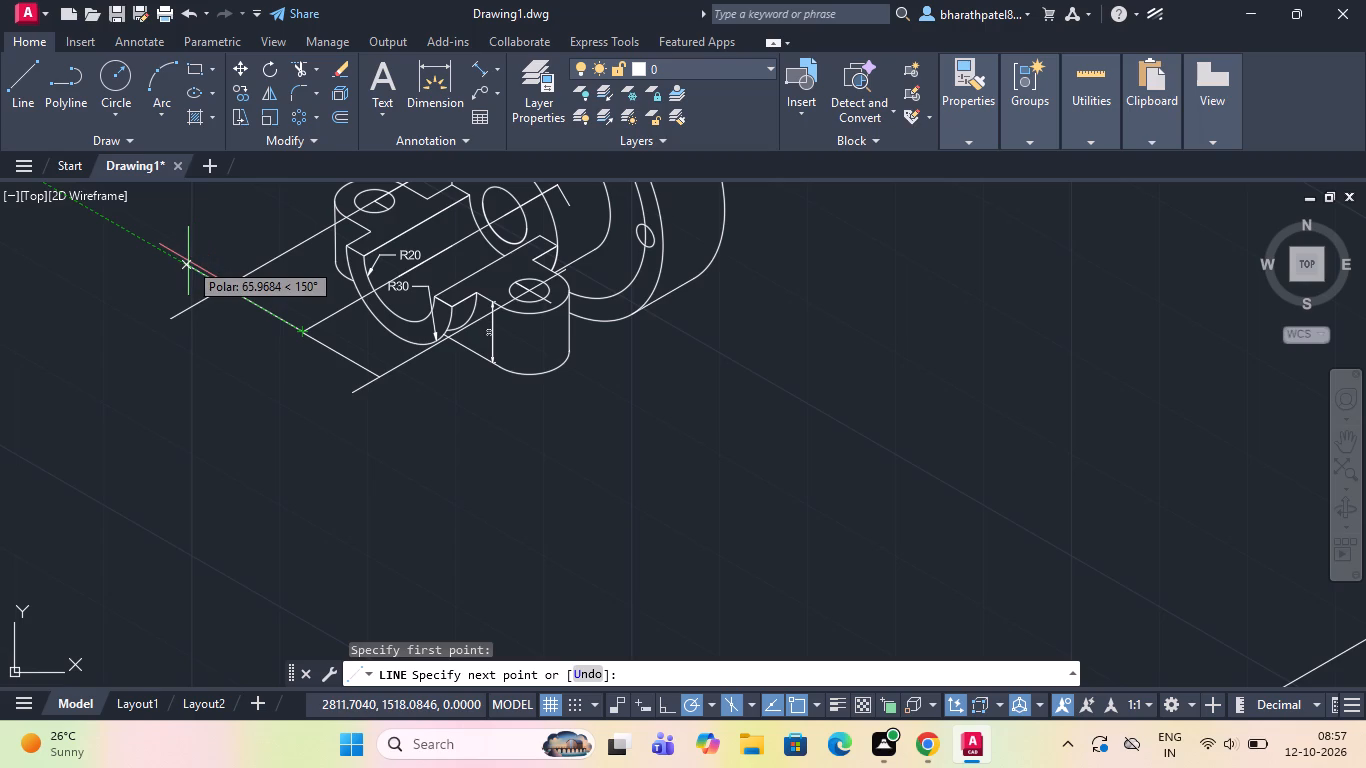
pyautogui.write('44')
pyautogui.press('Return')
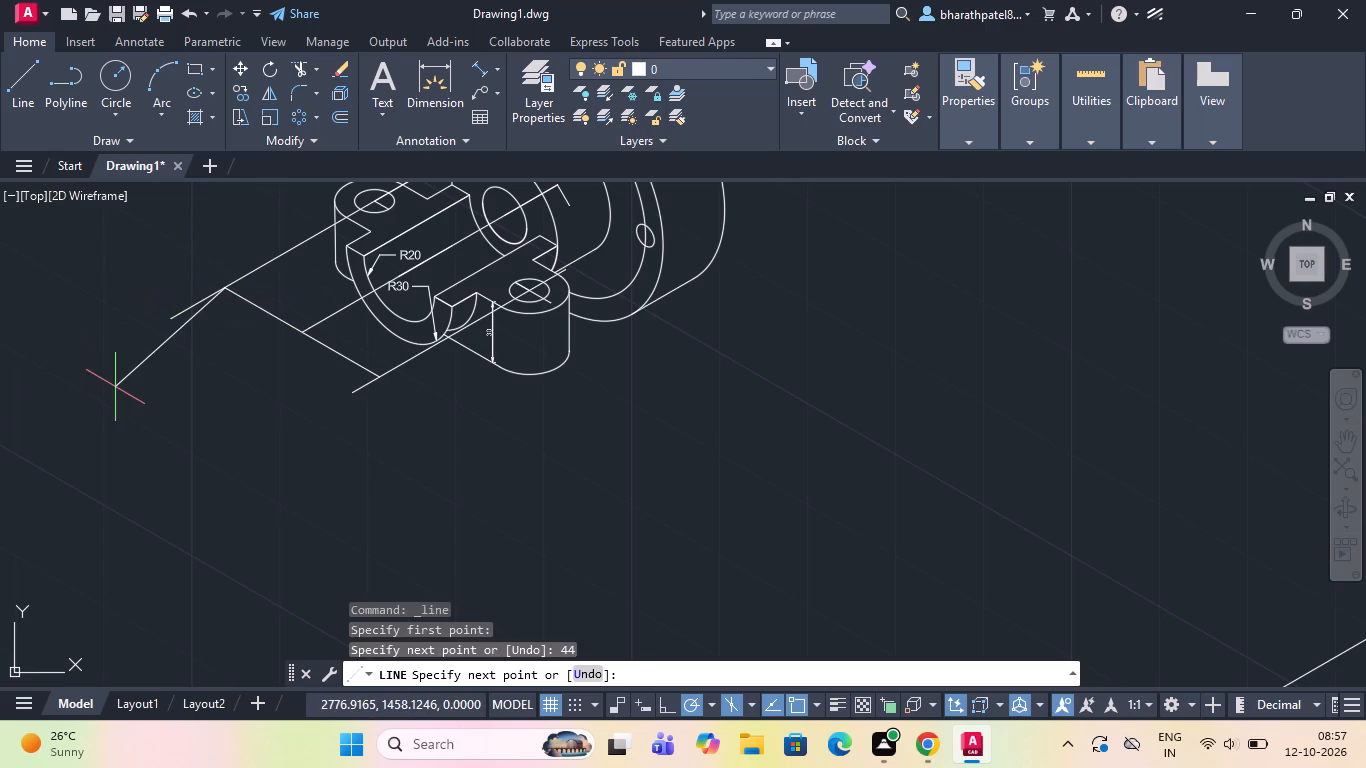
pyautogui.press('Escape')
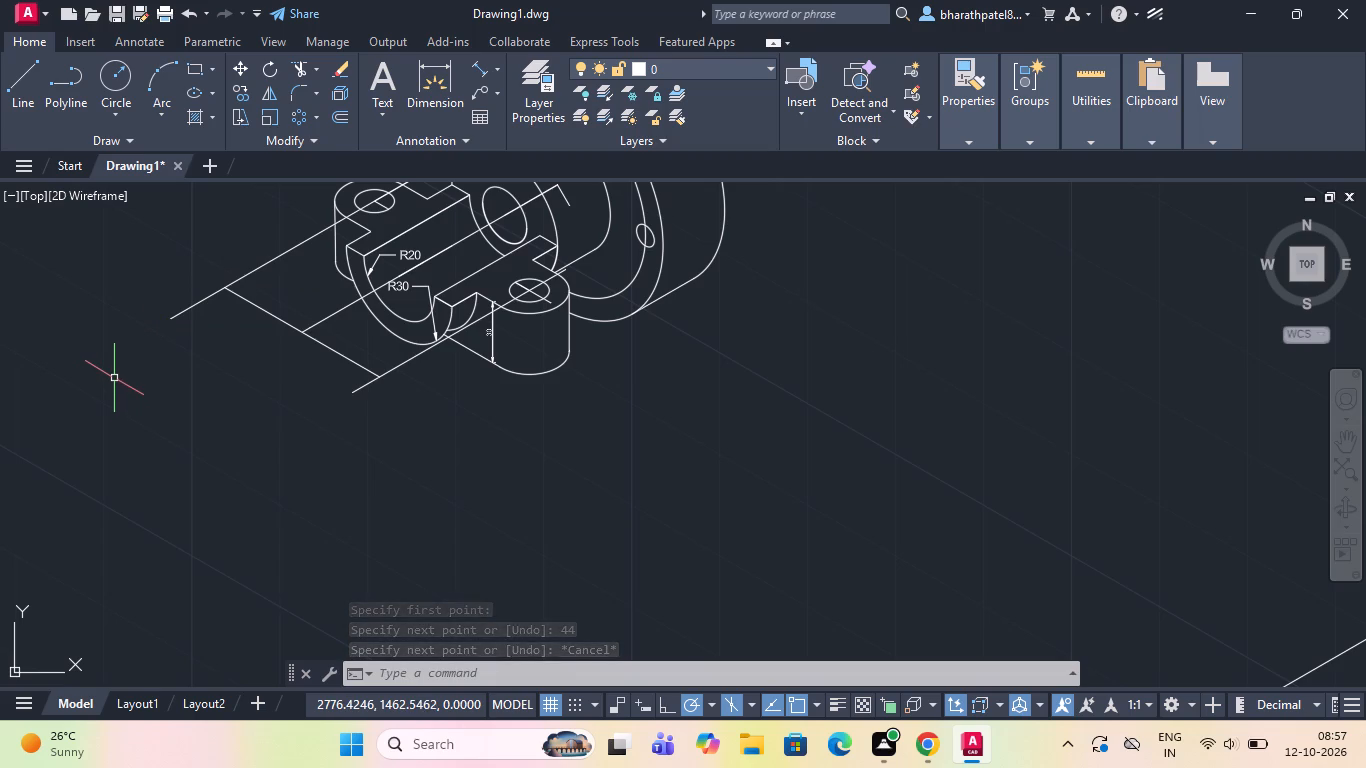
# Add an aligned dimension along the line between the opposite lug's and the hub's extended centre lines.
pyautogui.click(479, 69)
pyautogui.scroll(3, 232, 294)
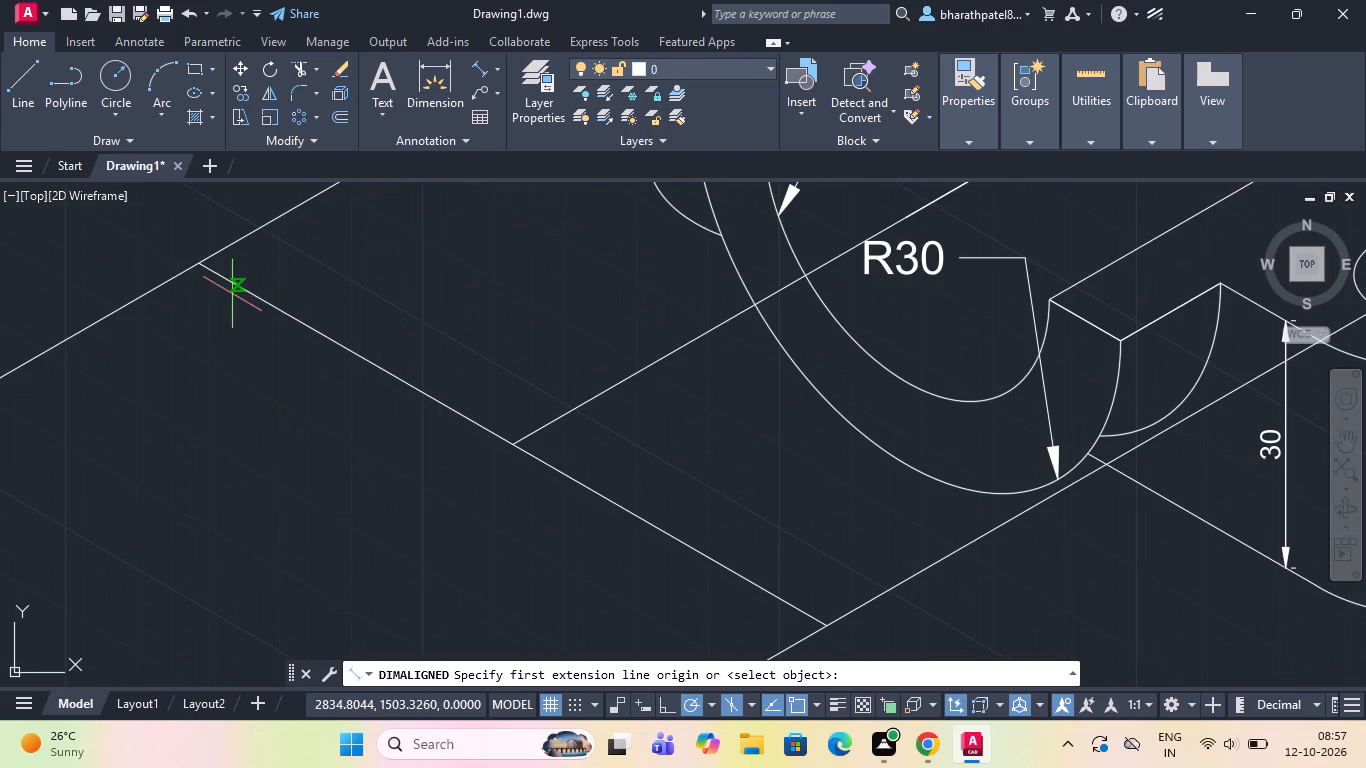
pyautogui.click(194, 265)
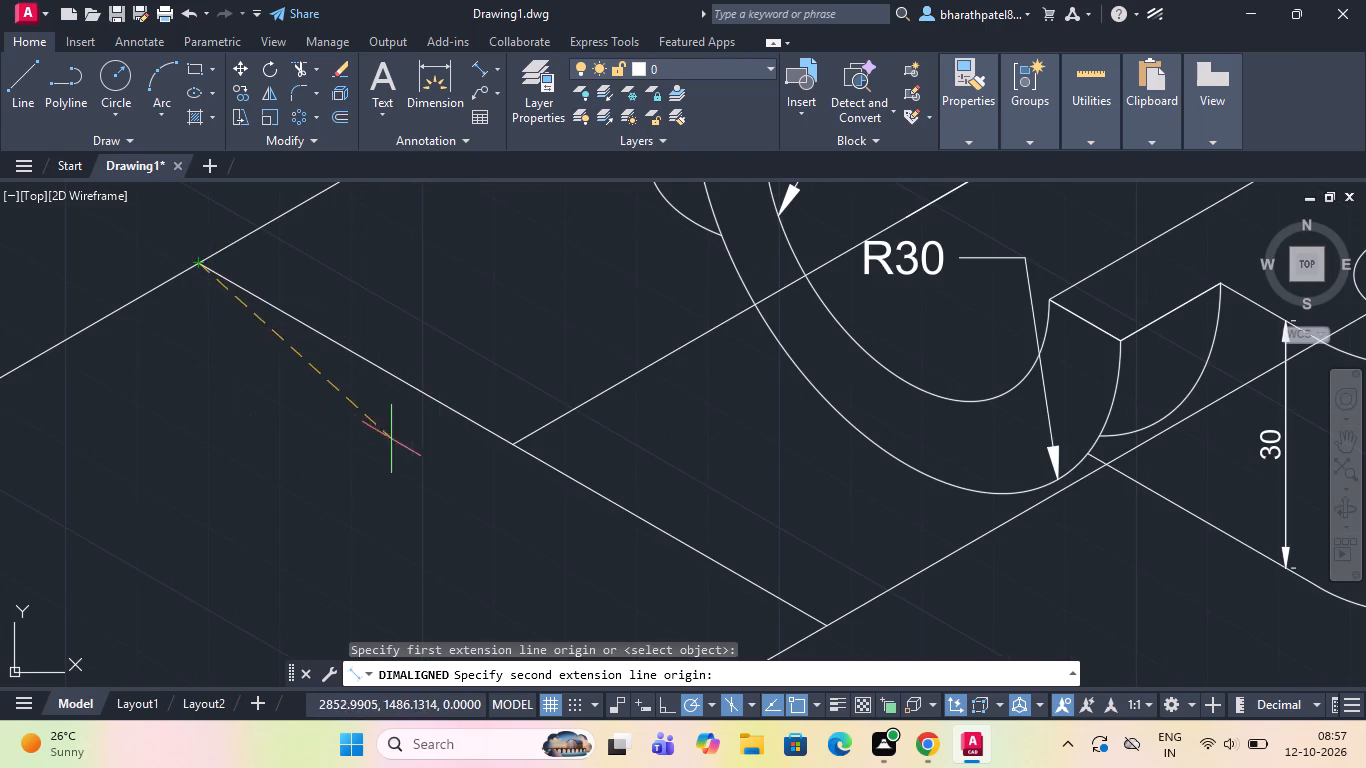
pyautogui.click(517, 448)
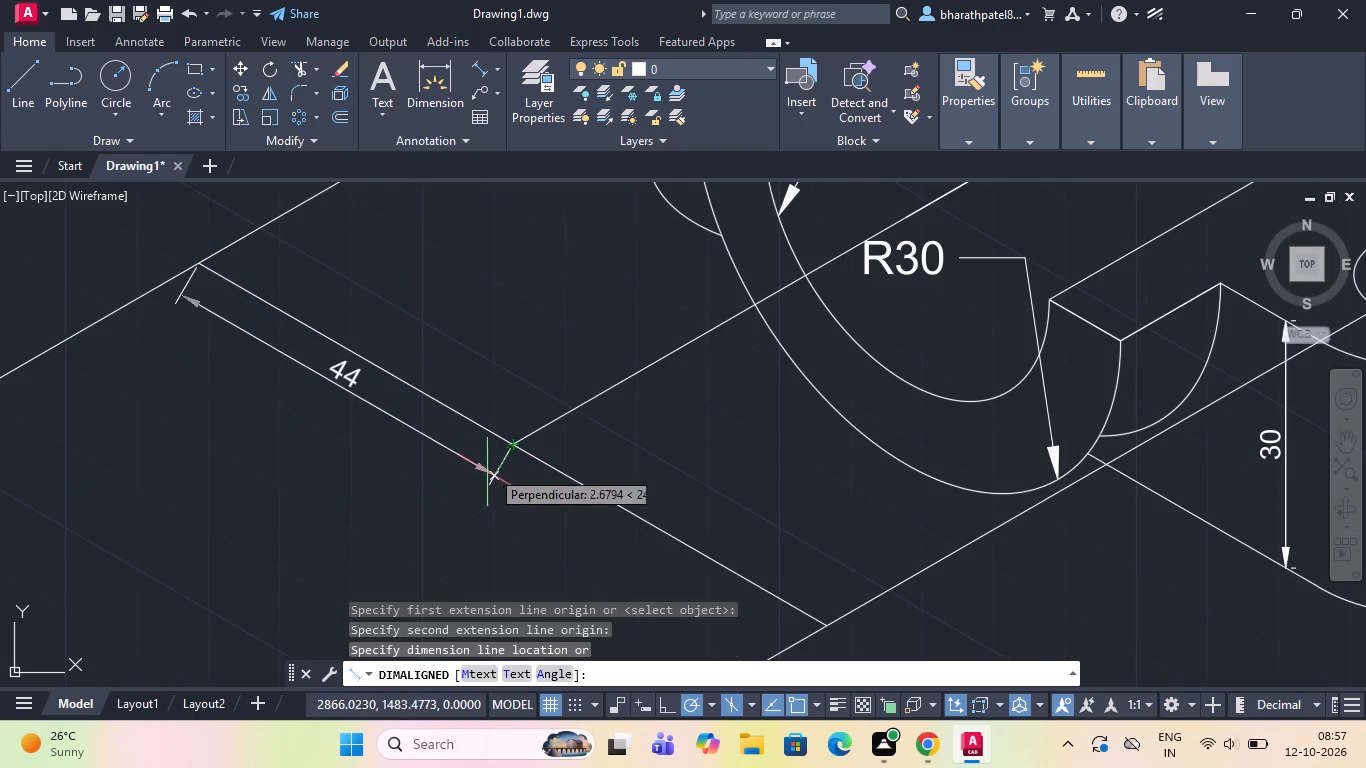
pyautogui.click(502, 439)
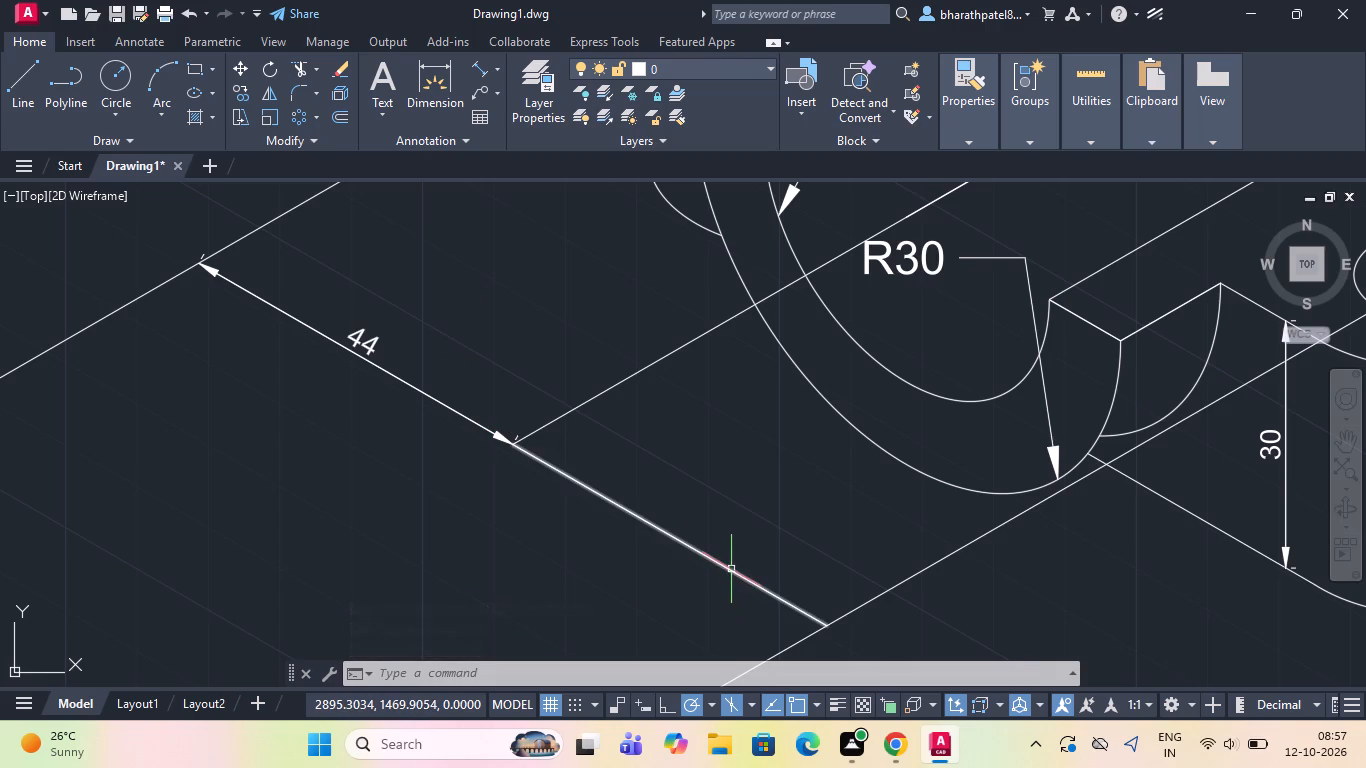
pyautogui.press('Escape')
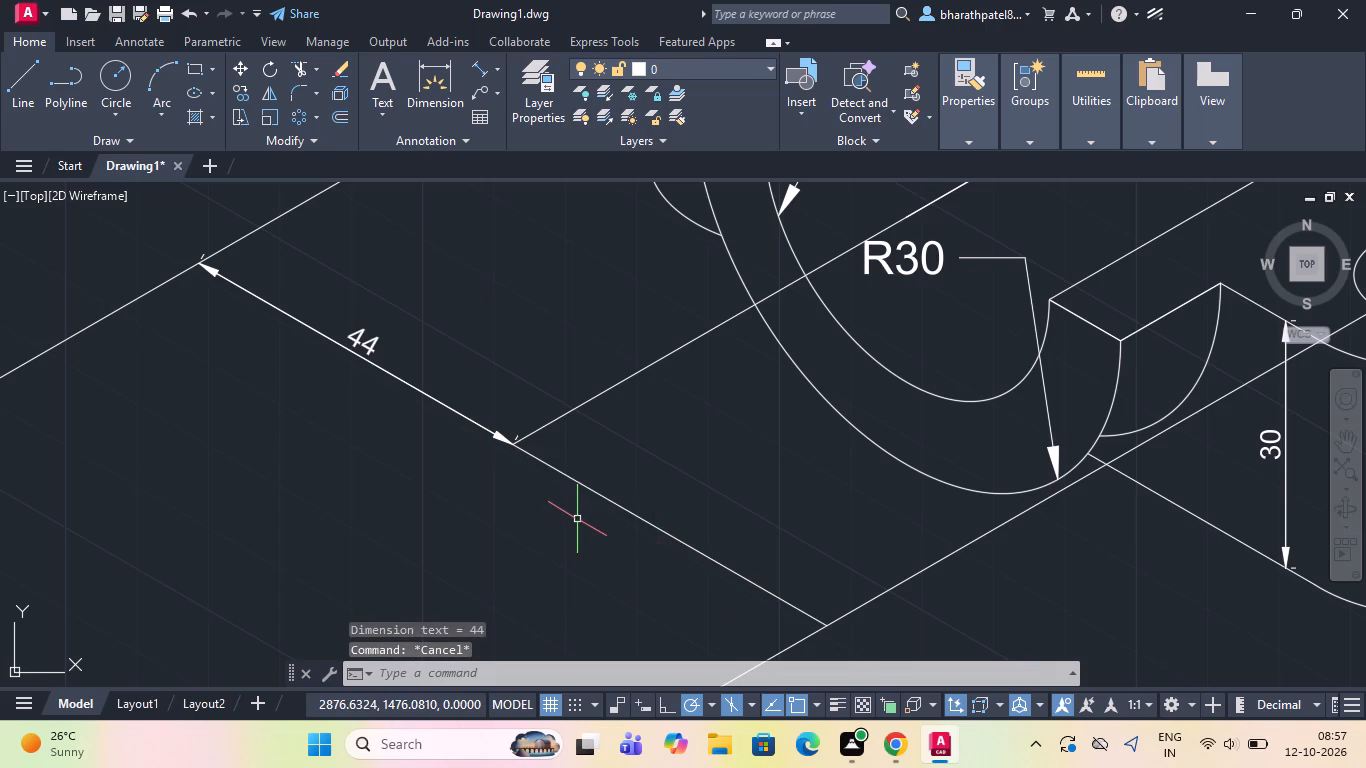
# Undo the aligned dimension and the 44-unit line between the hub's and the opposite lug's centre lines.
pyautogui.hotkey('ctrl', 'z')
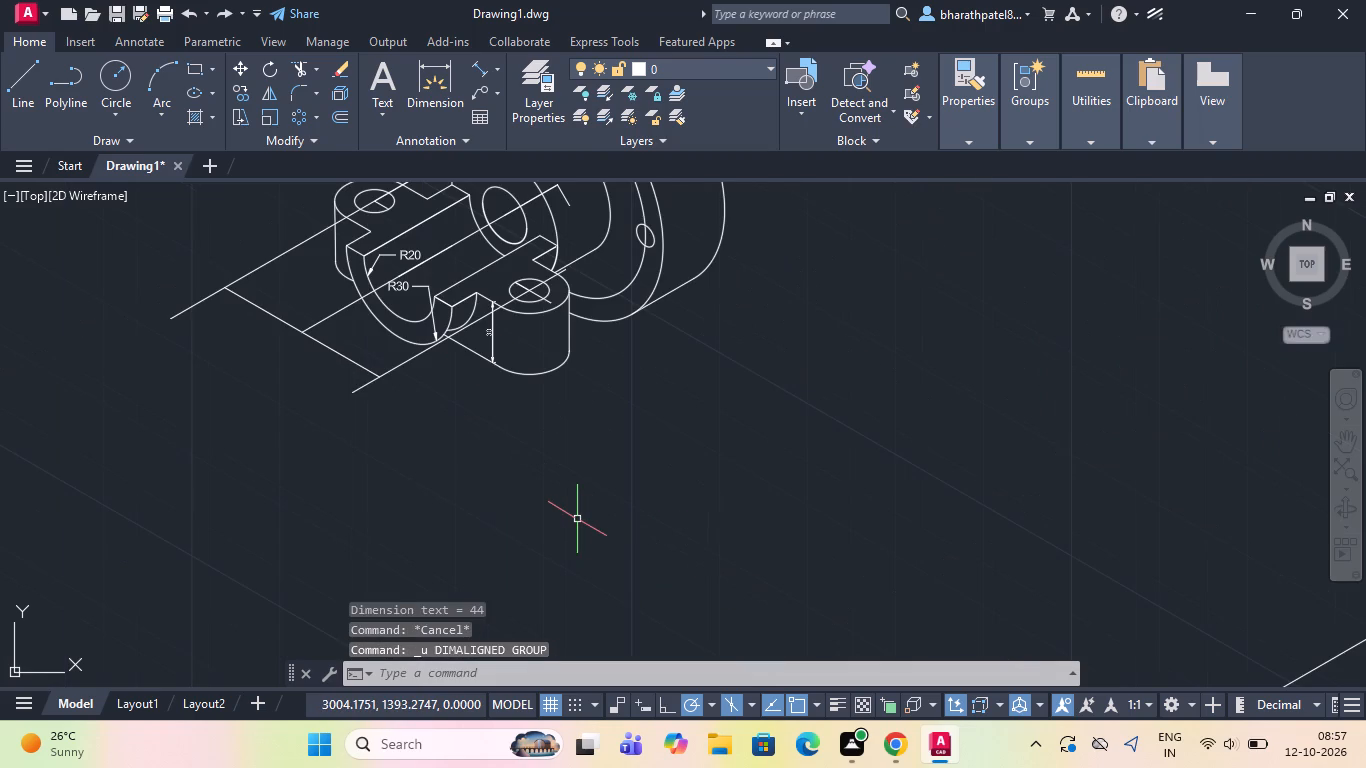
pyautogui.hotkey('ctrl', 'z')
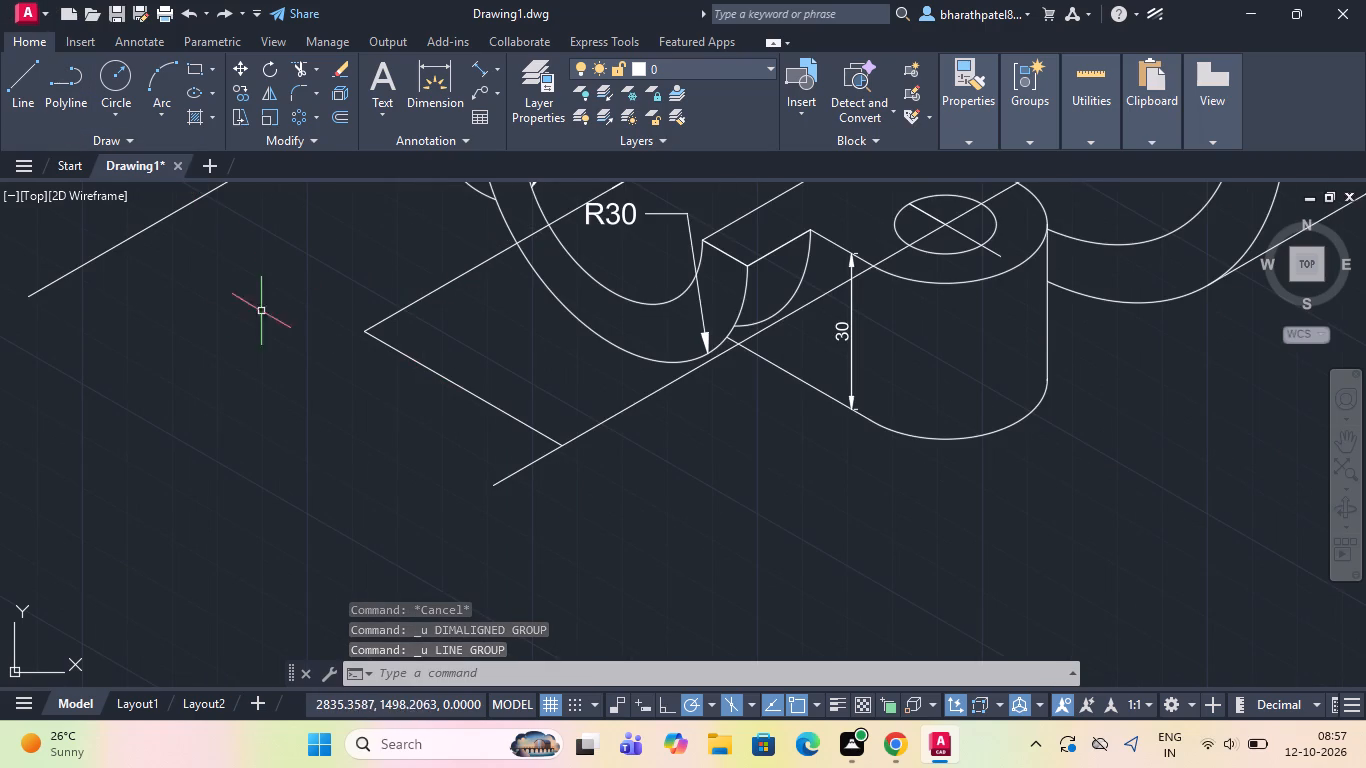
# Delete the 44-unit line connecting the hub's centre line to the dimensioned lug's centre line.
pyautogui.click(468, 385)
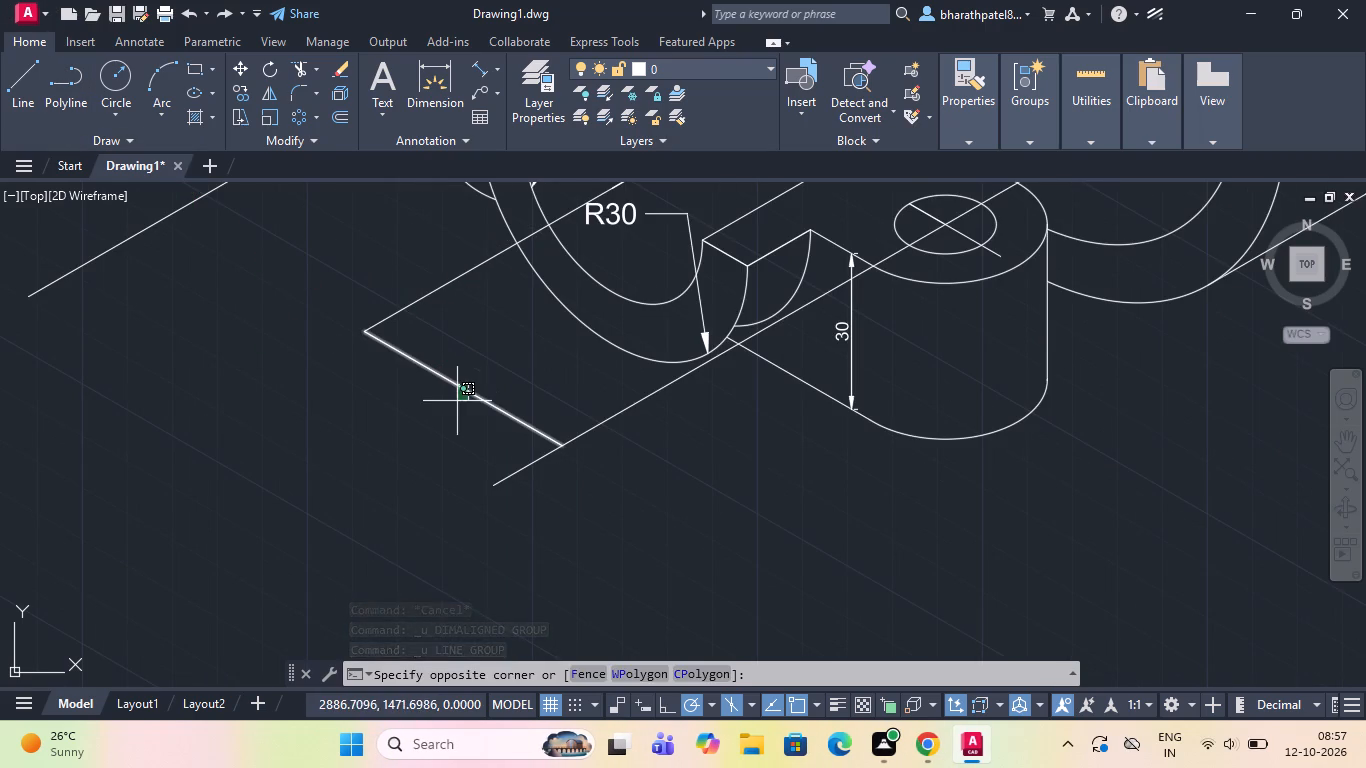
pyautogui.click(462, 389)
pyautogui.press('Delete')
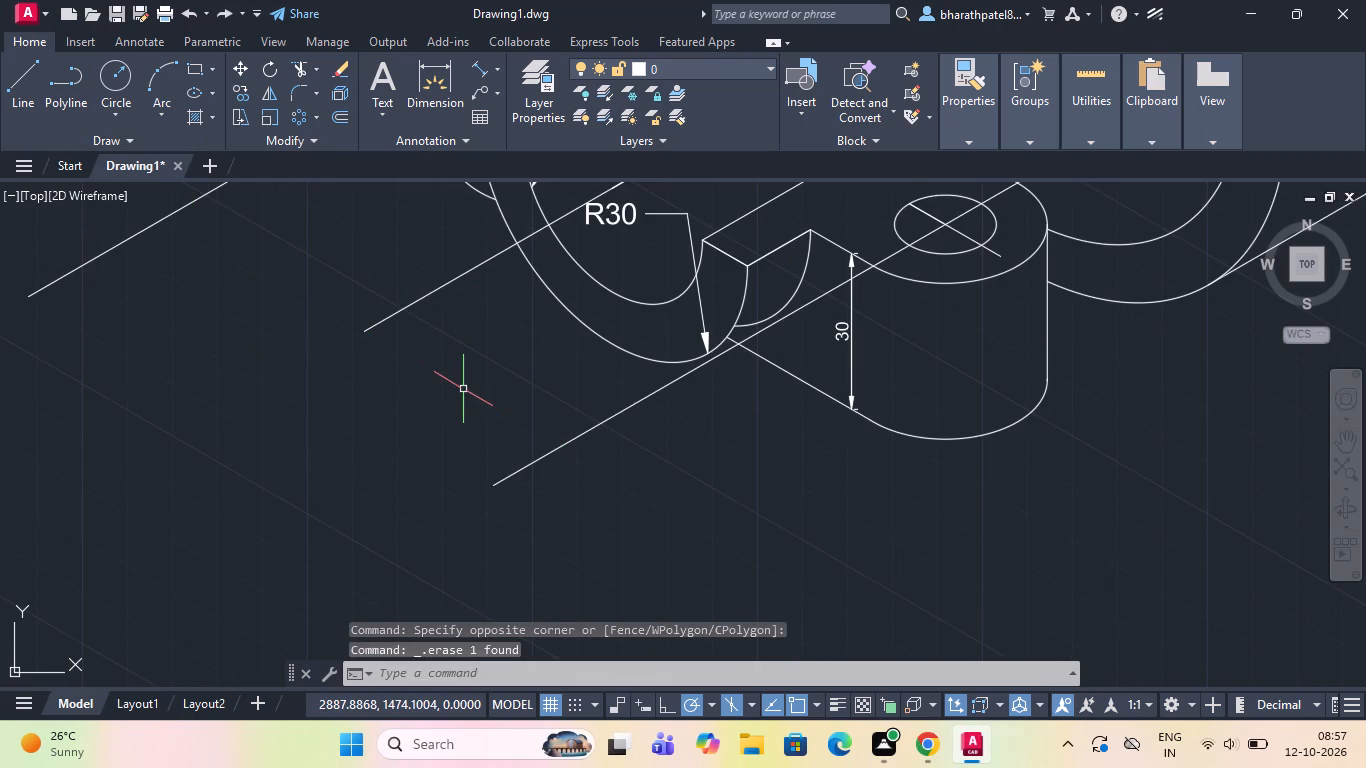
# Draw a line from the hub centre line's front end past the dimensioned lug's centre line, and back across past the opposite lug's centre line.
pyautogui.click(21, 69)
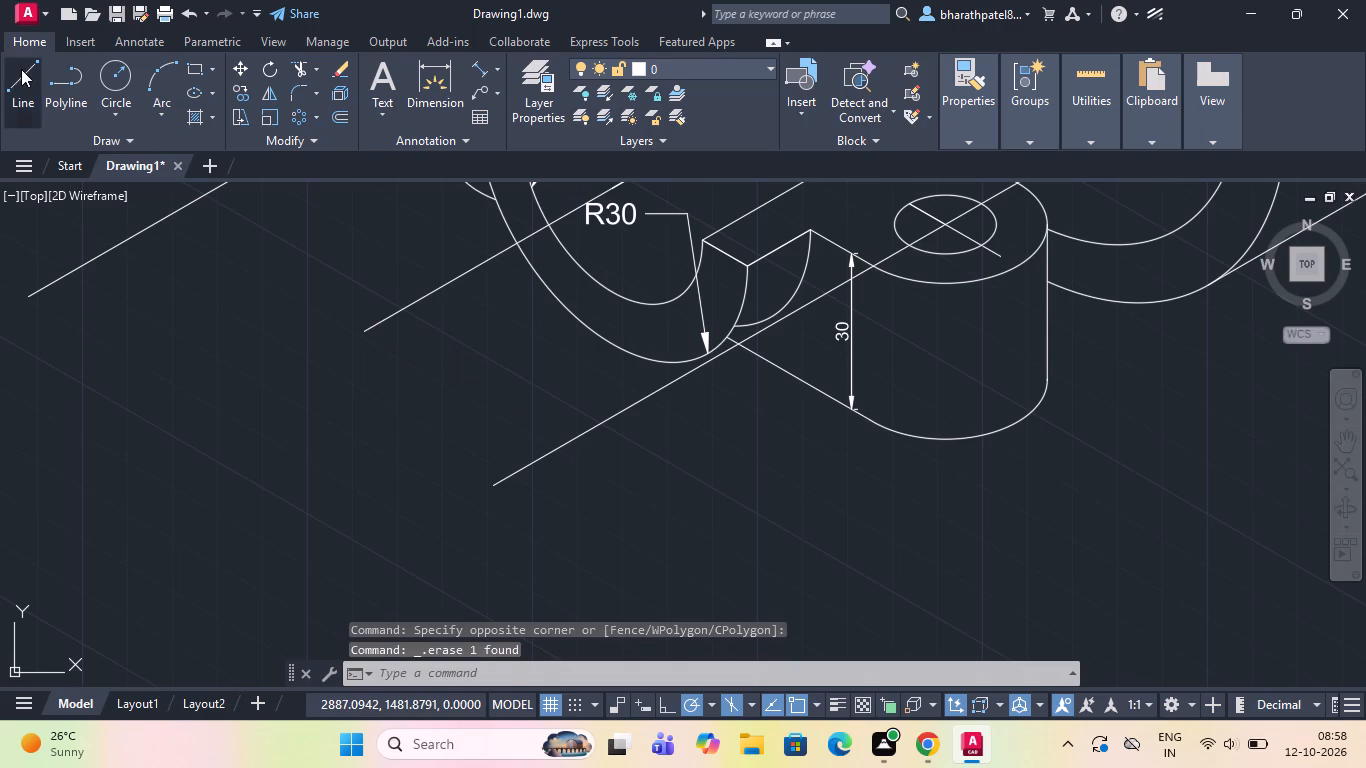
pyautogui.click(365, 325)
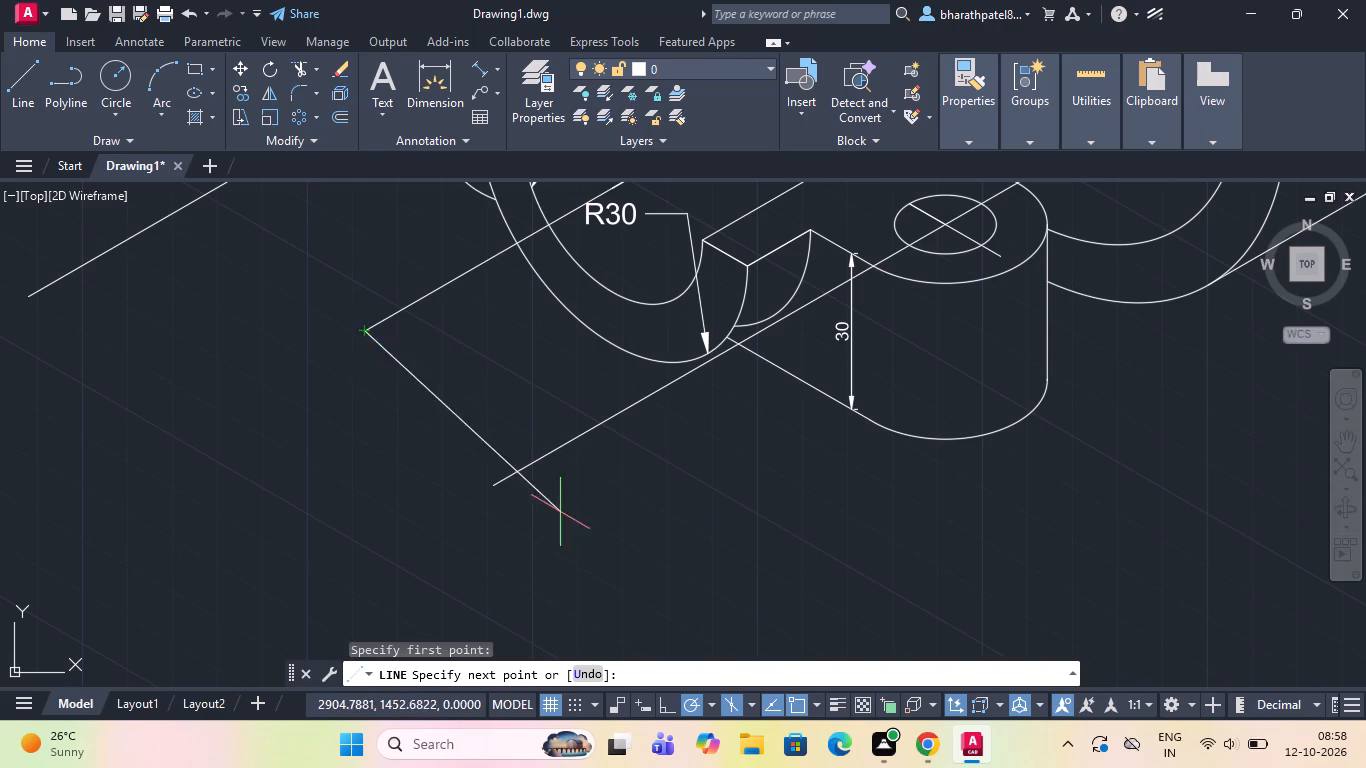
pyautogui.click(709, 527)
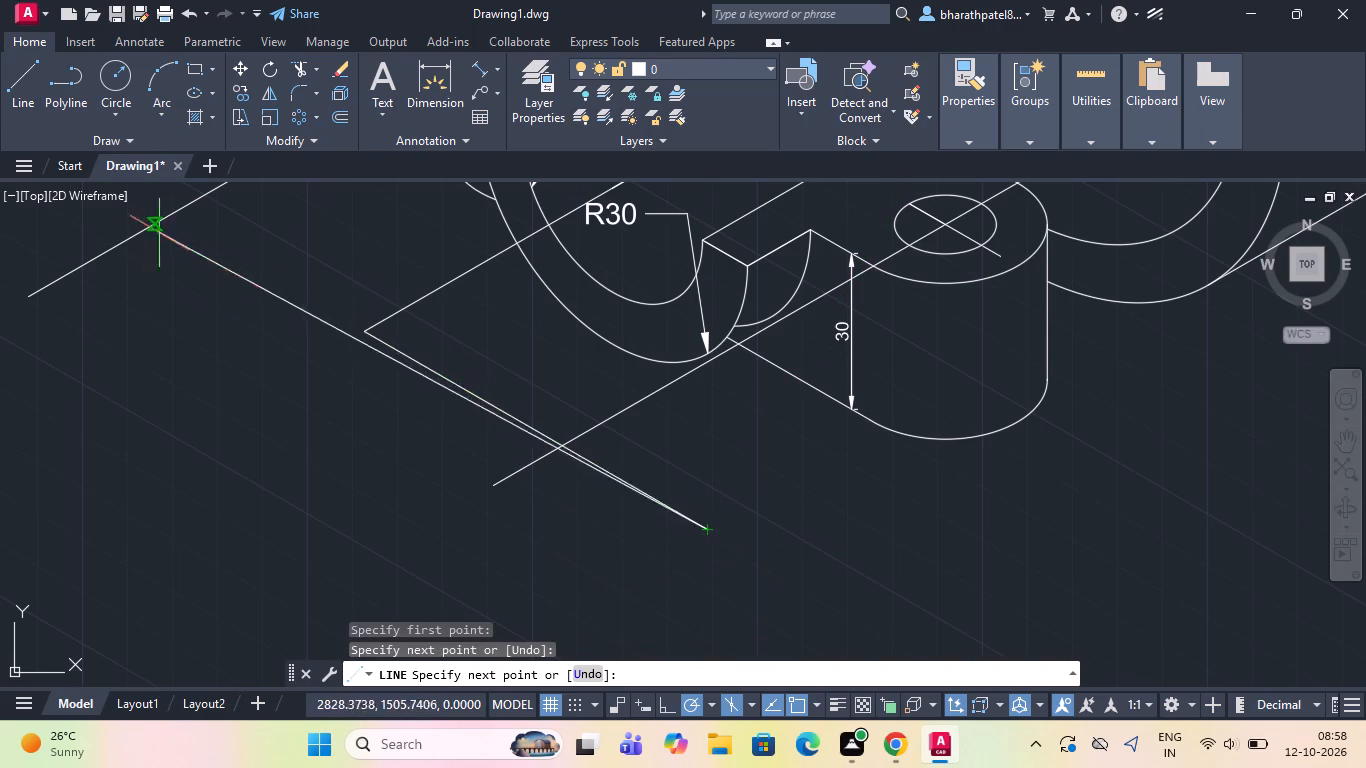
pyautogui.click(118, 189)
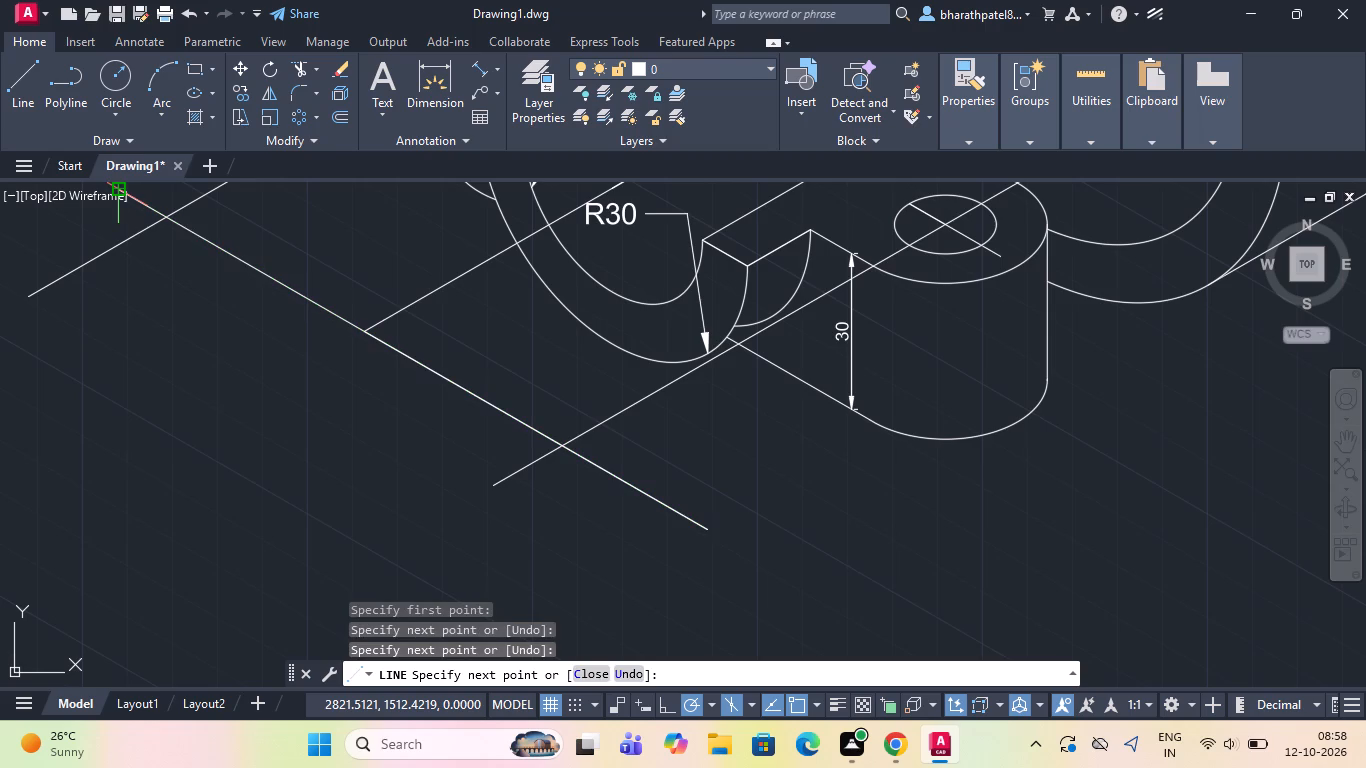
pyautogui.press('Escape')
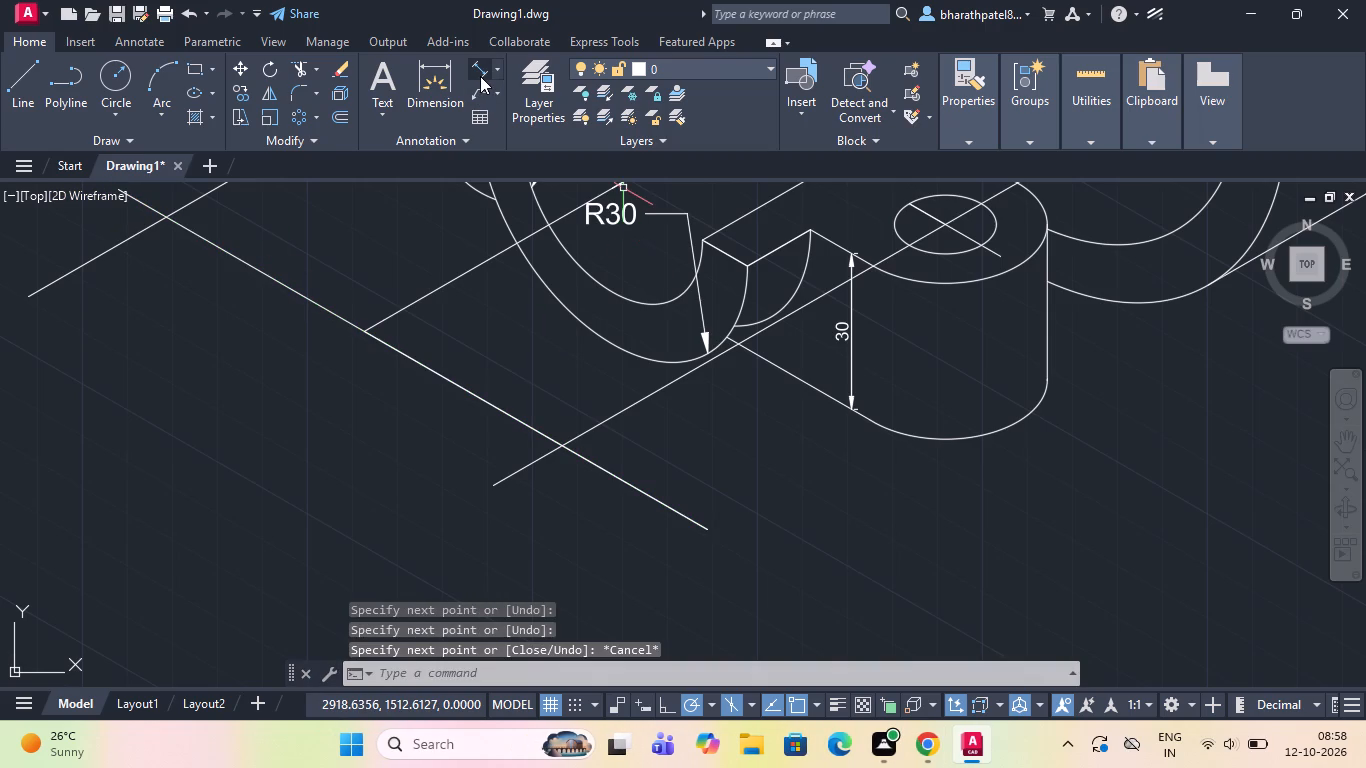
# Add an aligned dimension between the opposite lug's and the hub's extended centre lines, placed directly on the cross line.
pyautogui.click(483, 70)
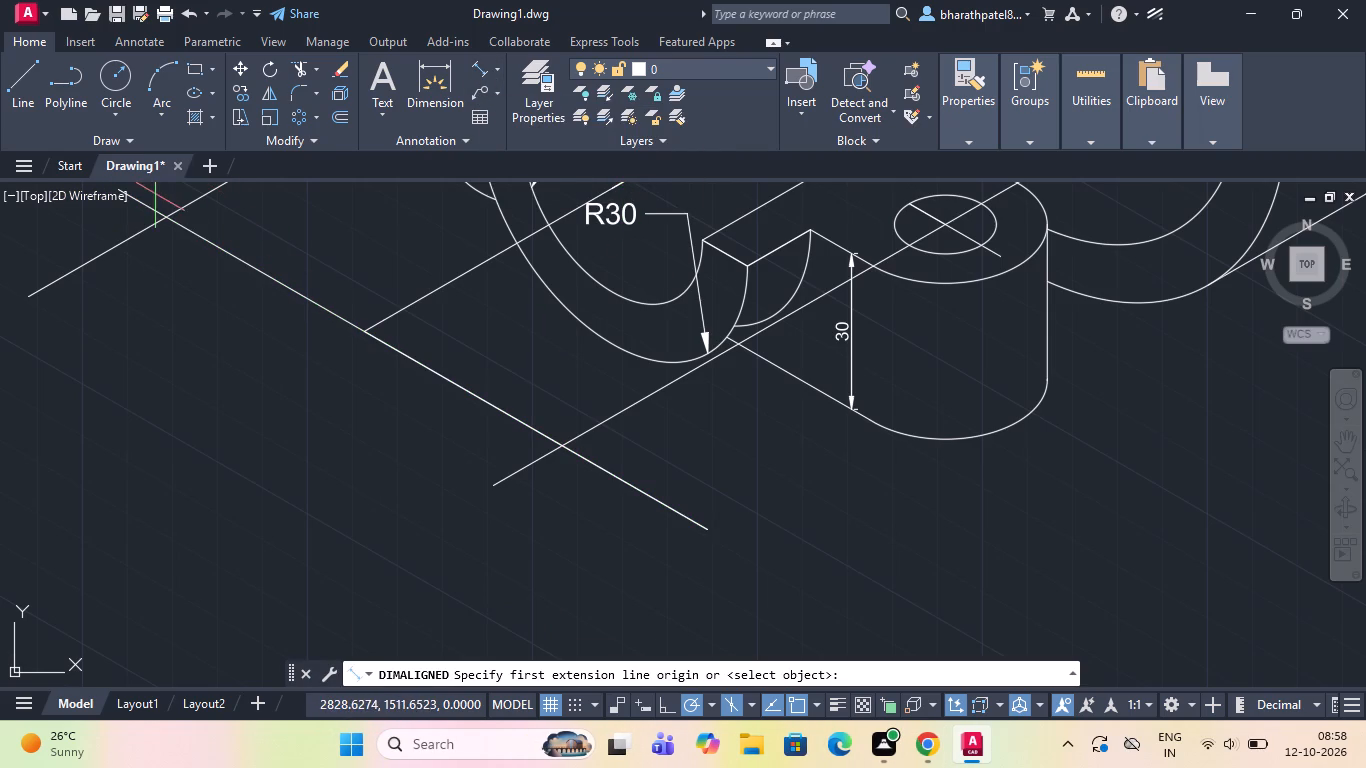
pyautogui.click(165, 212)
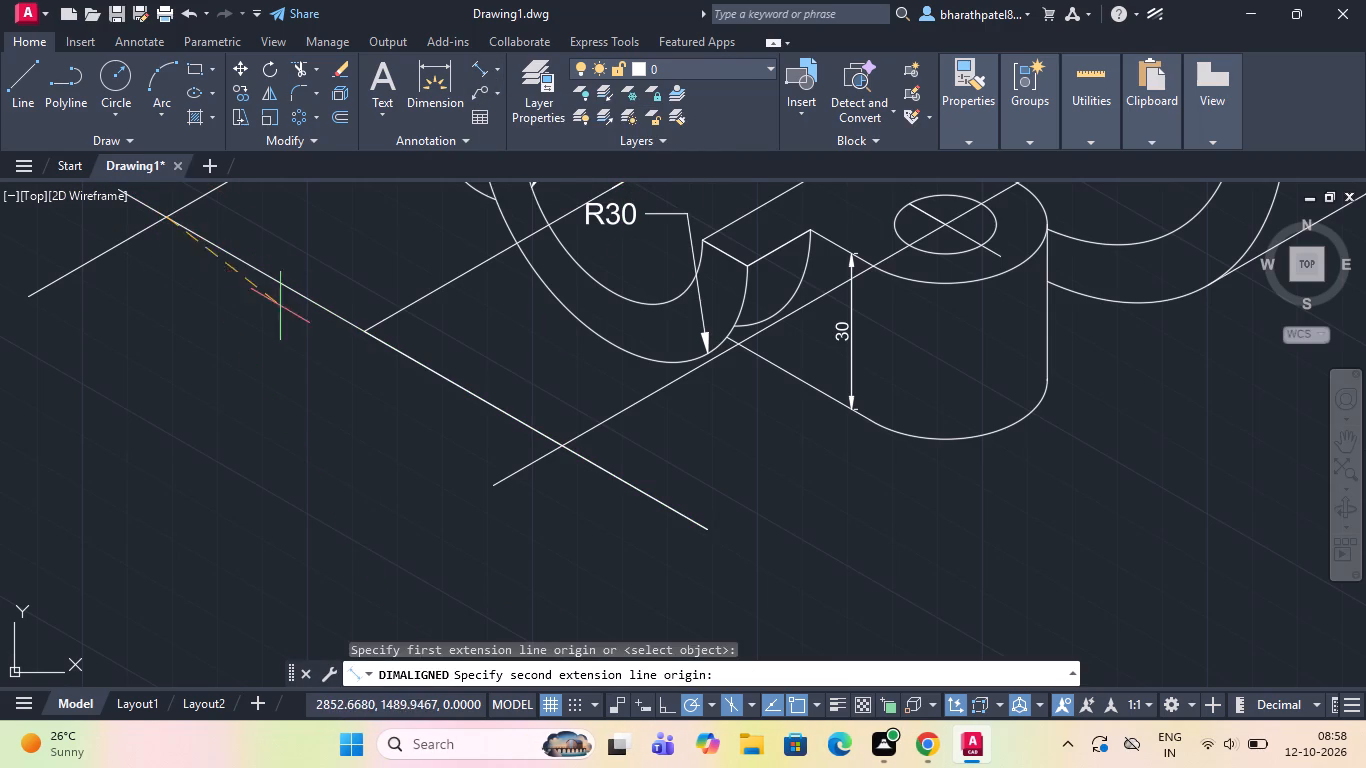
pyautogui.scroll(4, 365, 333)
pyautogui.click(360, 327)
pyautogui.scroll(-5, 361, 327)
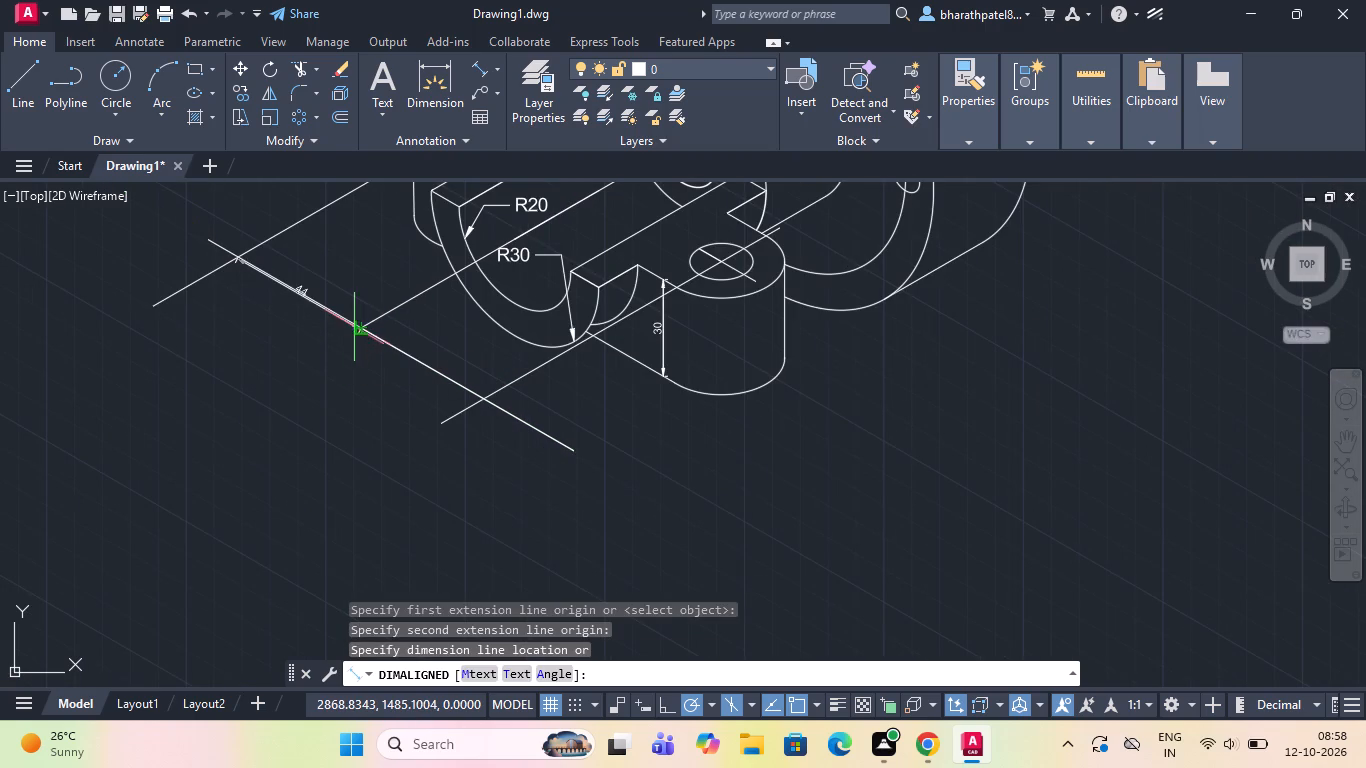
pyautogui.click(356, 324)
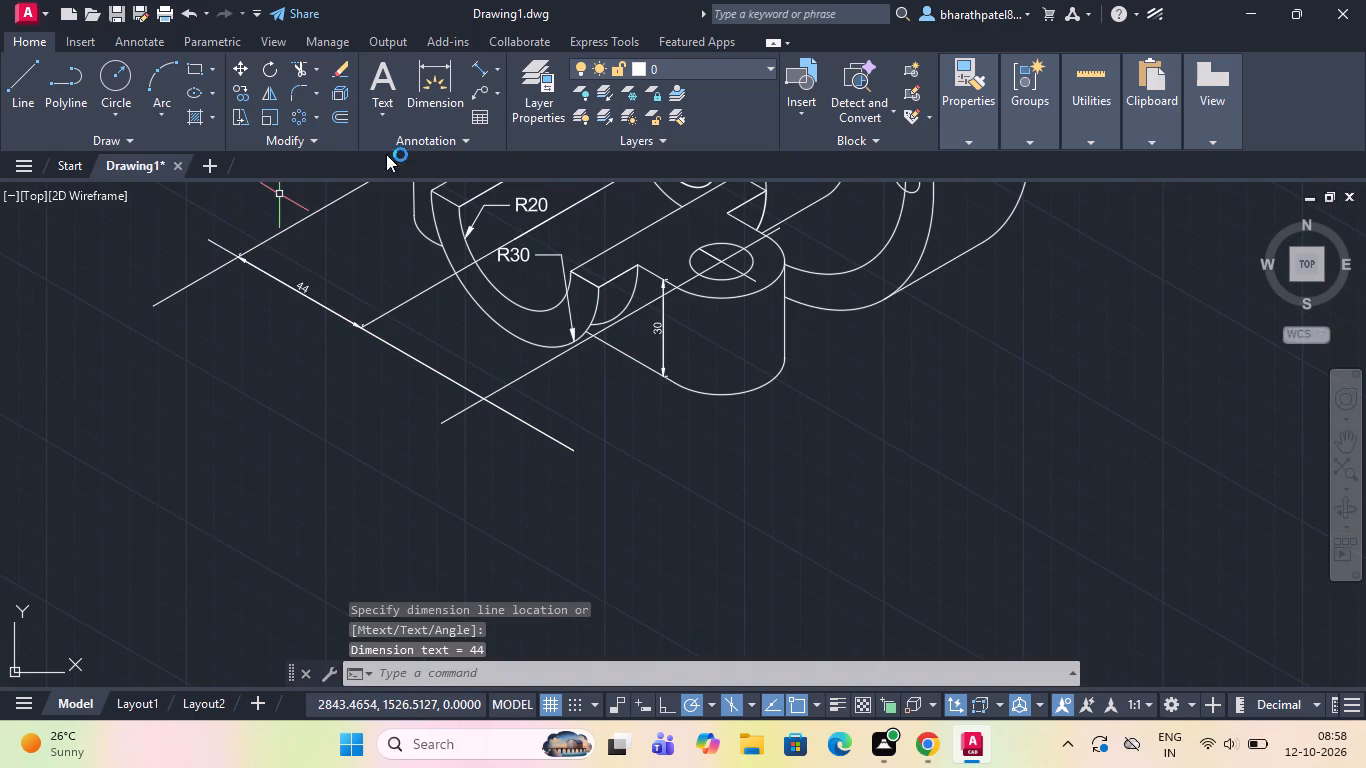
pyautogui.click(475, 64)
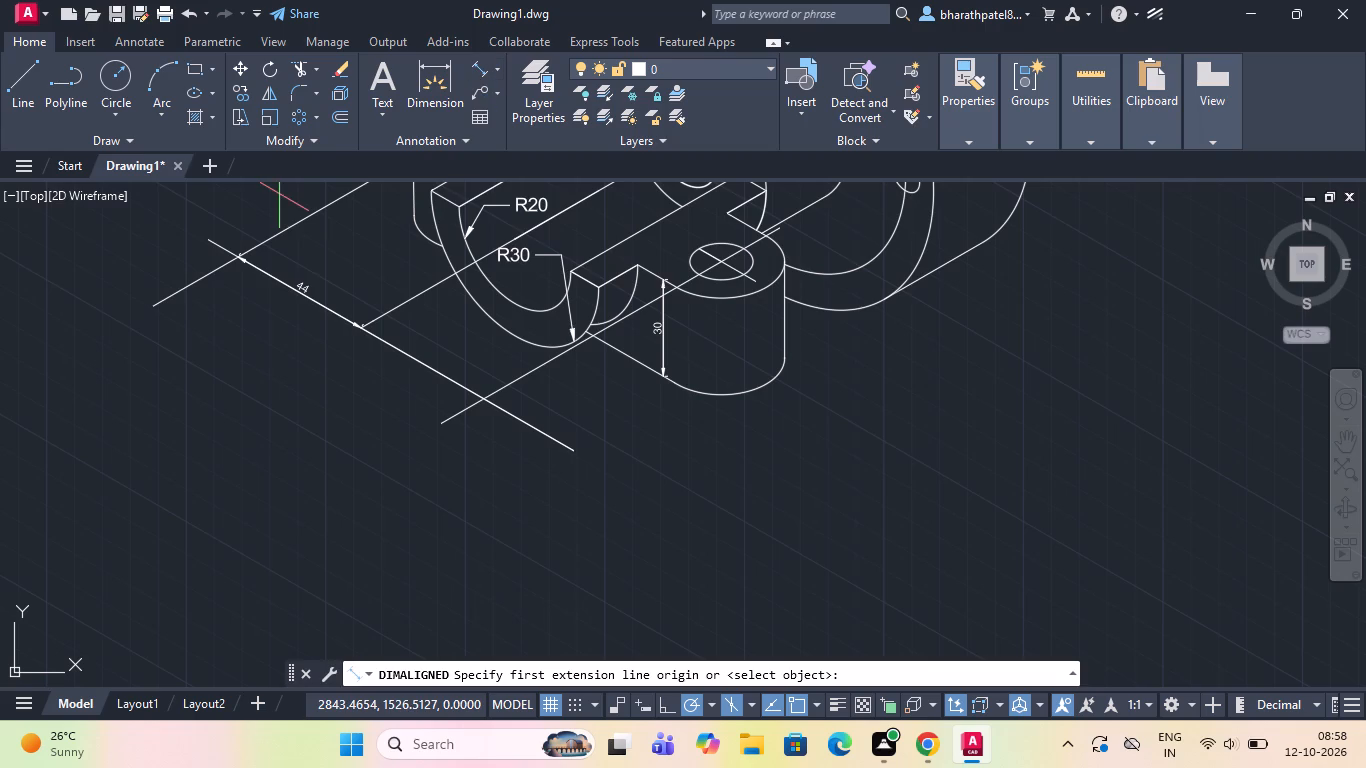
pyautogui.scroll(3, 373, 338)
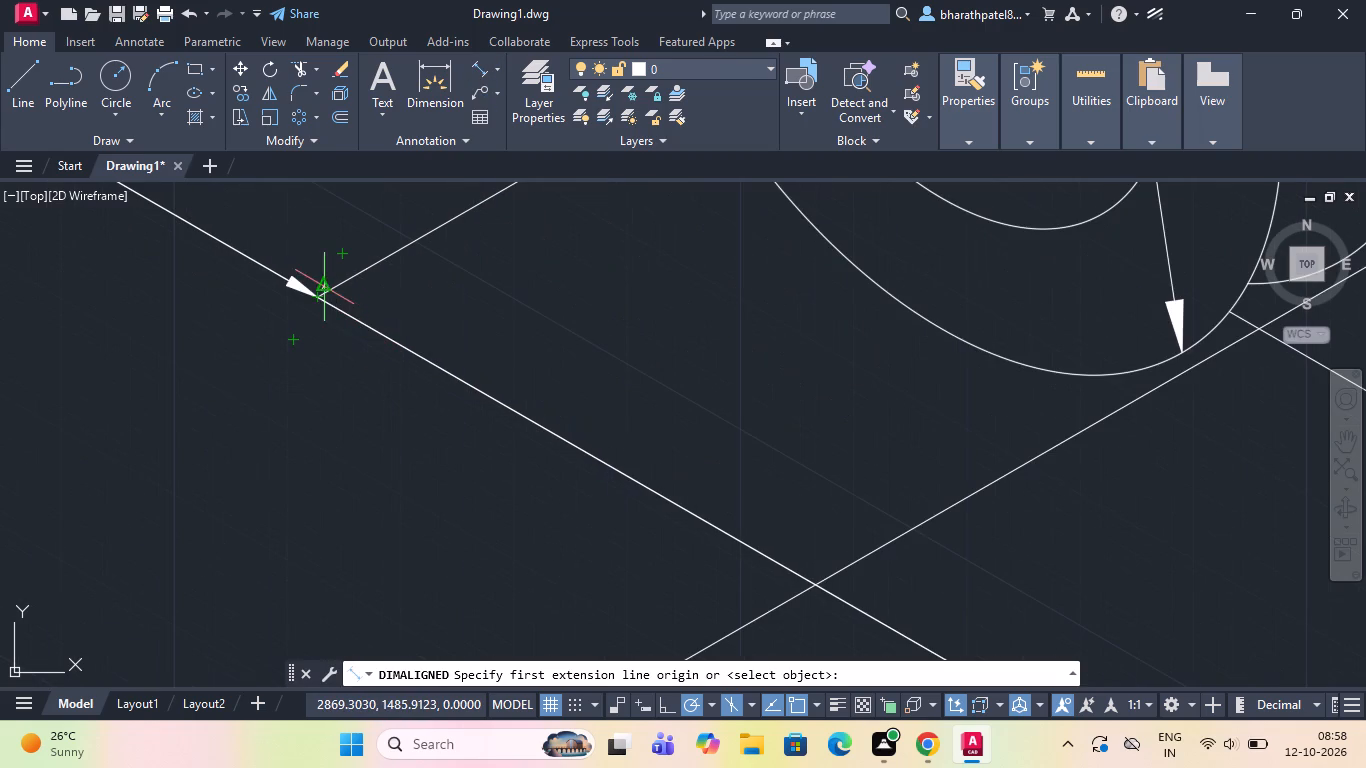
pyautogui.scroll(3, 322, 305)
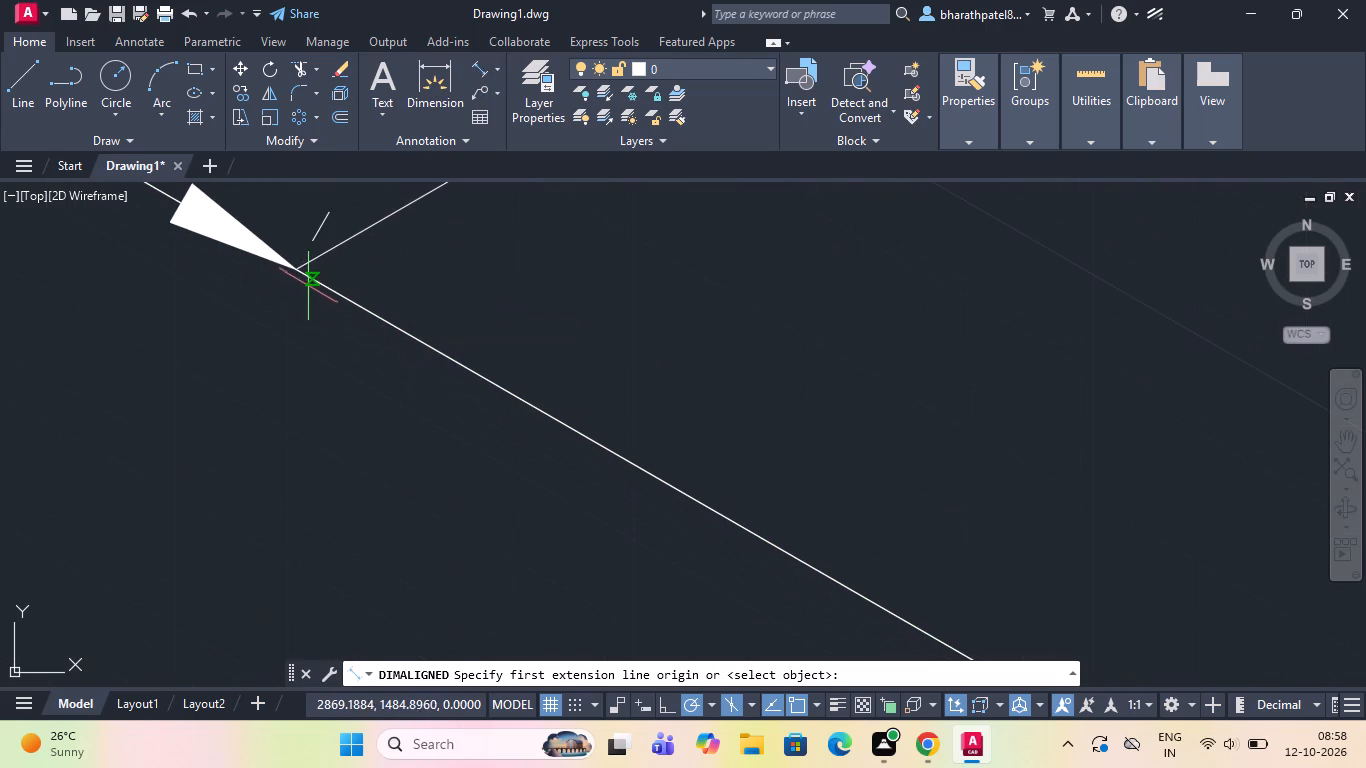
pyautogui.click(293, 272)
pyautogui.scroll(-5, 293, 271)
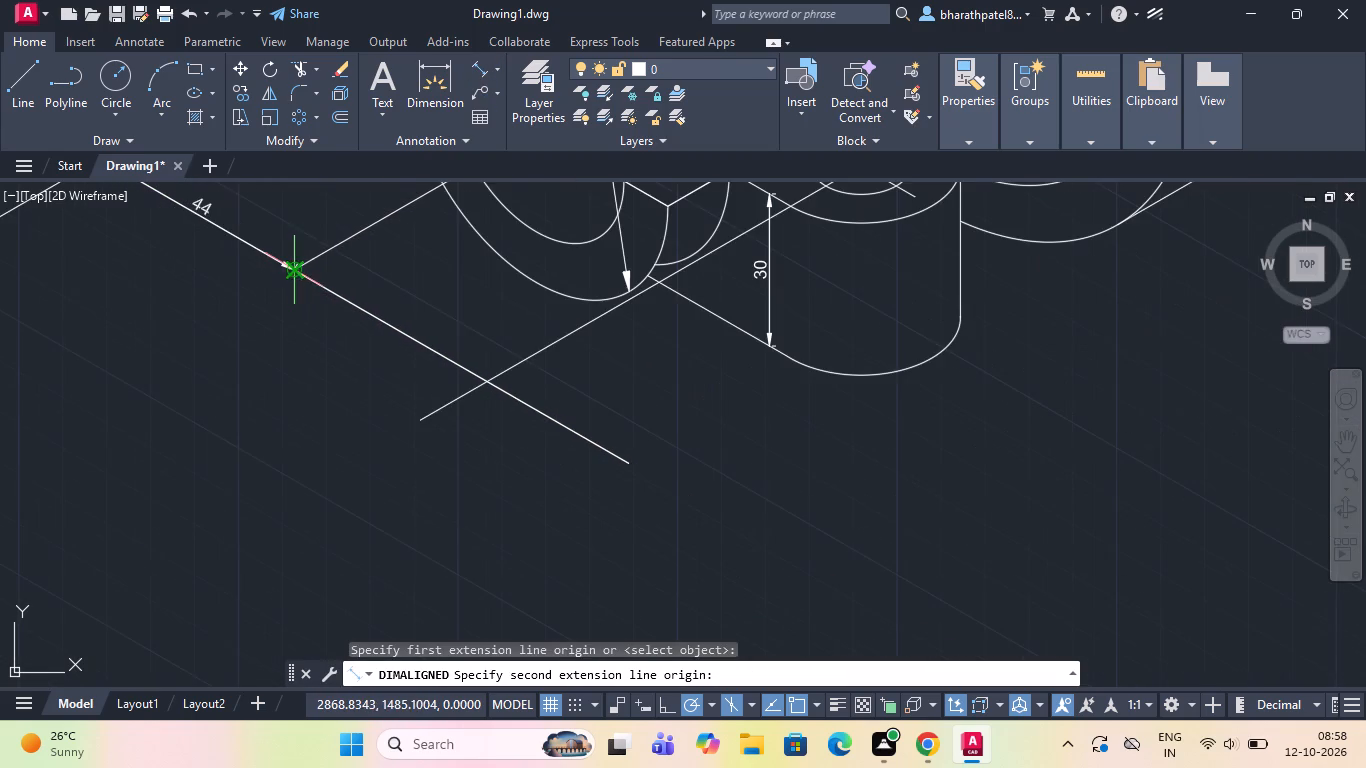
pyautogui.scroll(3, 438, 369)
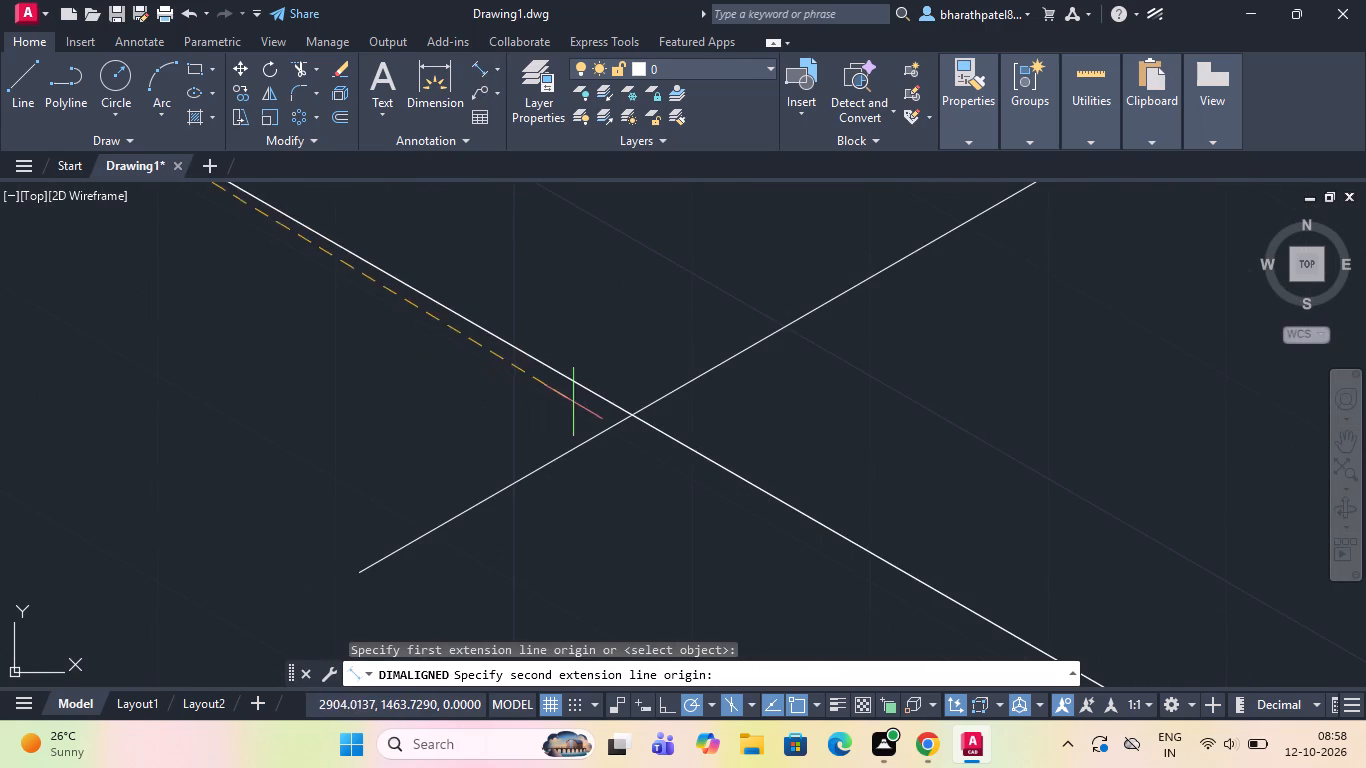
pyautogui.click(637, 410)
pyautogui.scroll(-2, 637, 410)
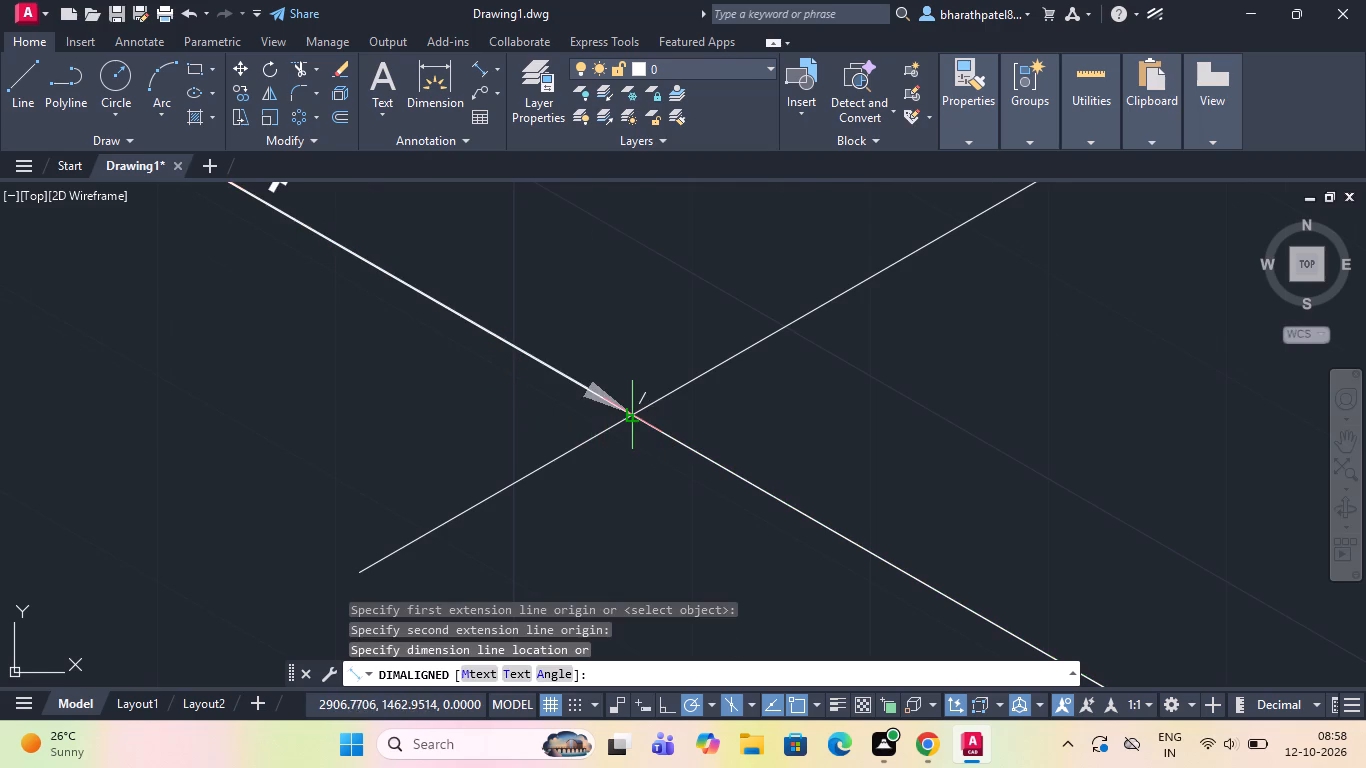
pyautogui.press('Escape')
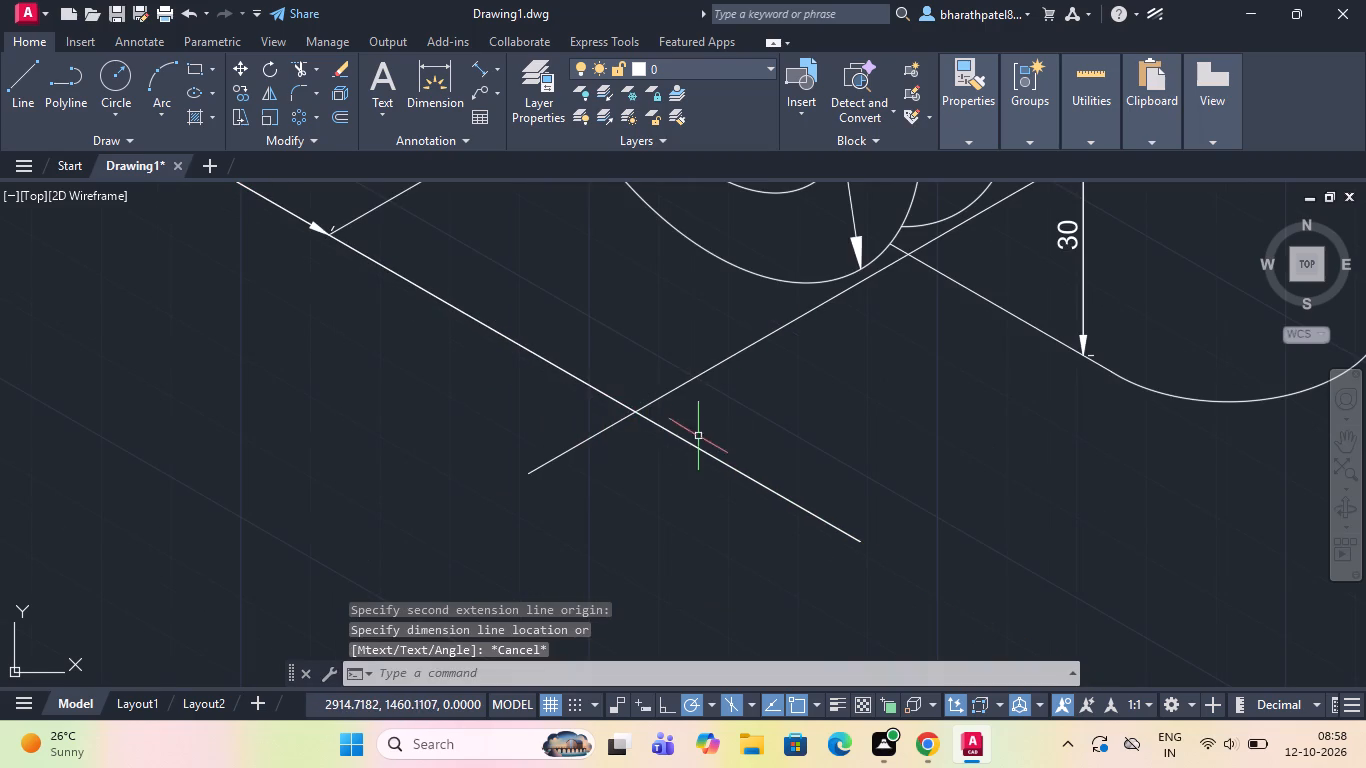
# Delete the long cross line that spans all three extended centre lines, keeping the dimension placed on it.
pyautogui.click(697, 443)
pyautogui.scroll(-5, 700, 443)
pyautogui.scroll(2, 606, 377)
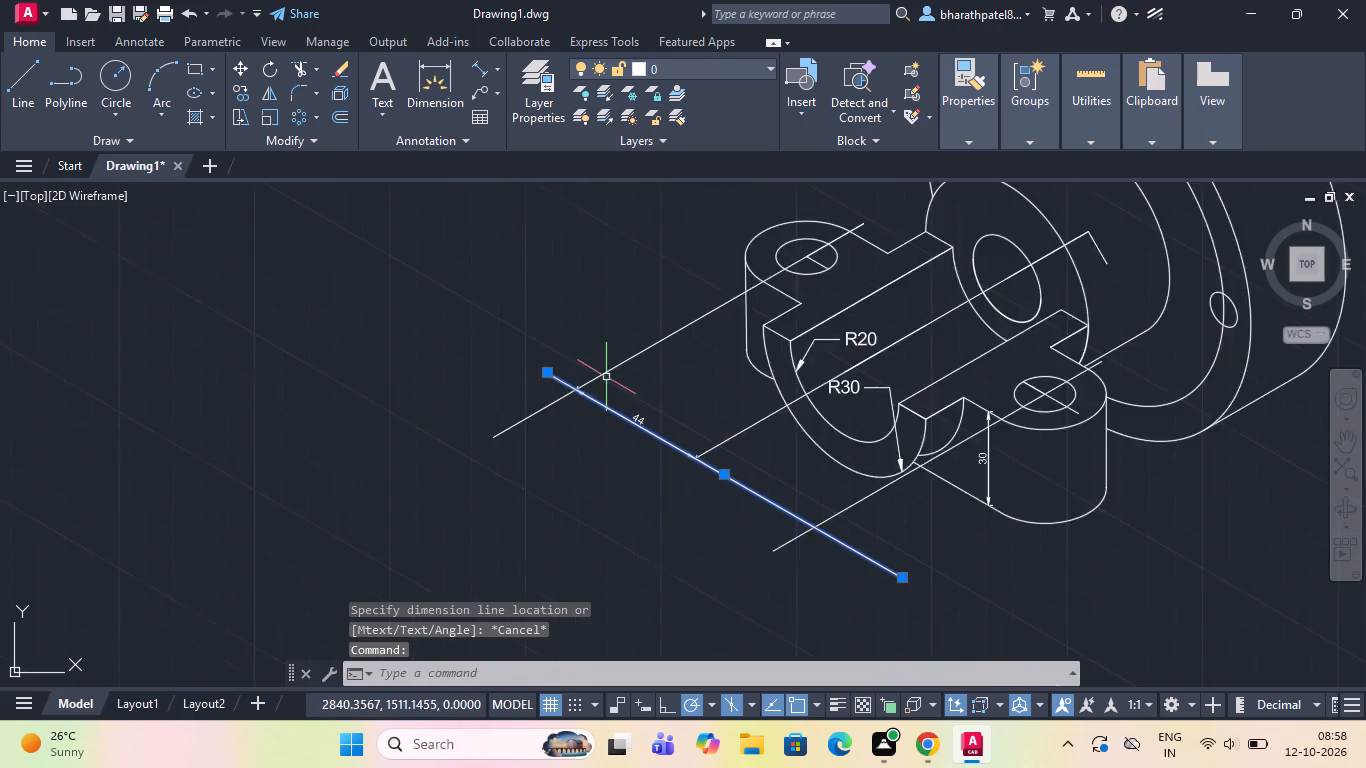
pyautogui.scroll(2, 606, 377)
pyautogui.press('Delete')
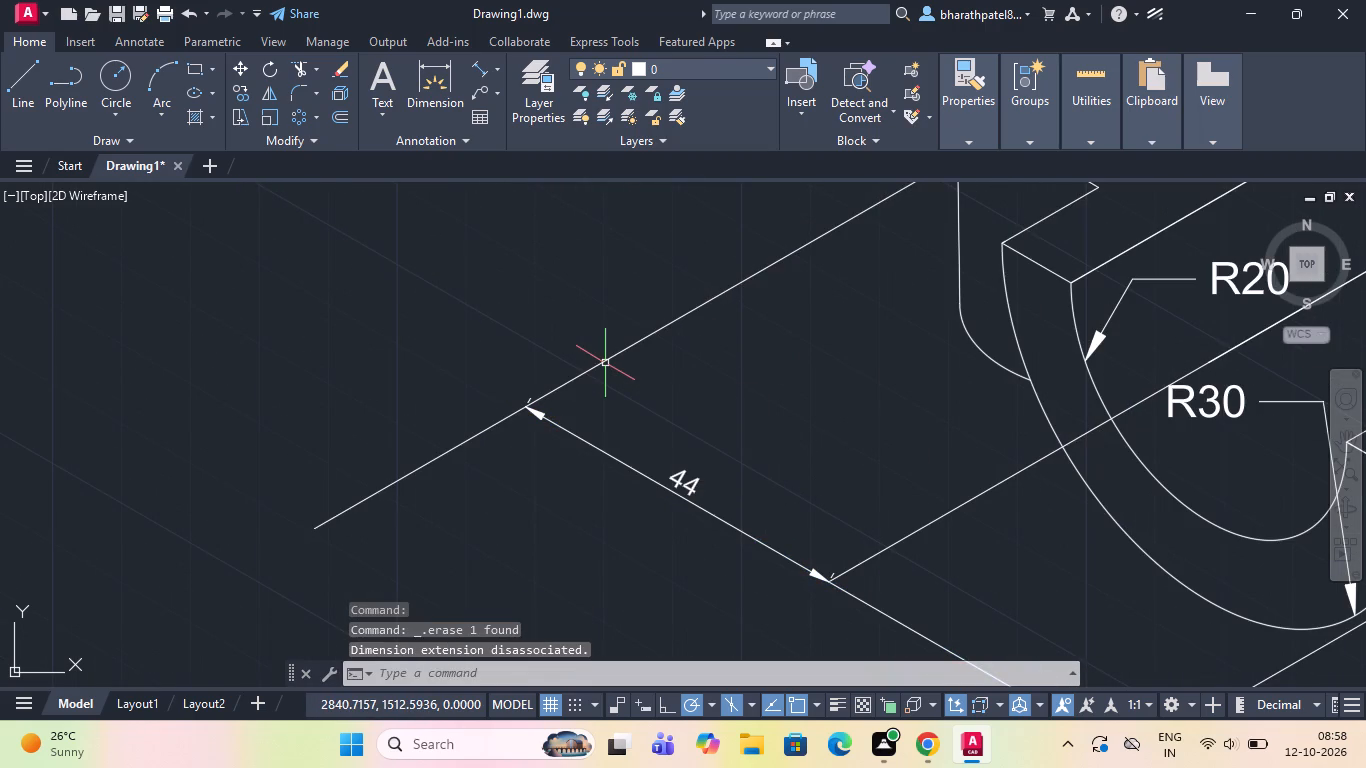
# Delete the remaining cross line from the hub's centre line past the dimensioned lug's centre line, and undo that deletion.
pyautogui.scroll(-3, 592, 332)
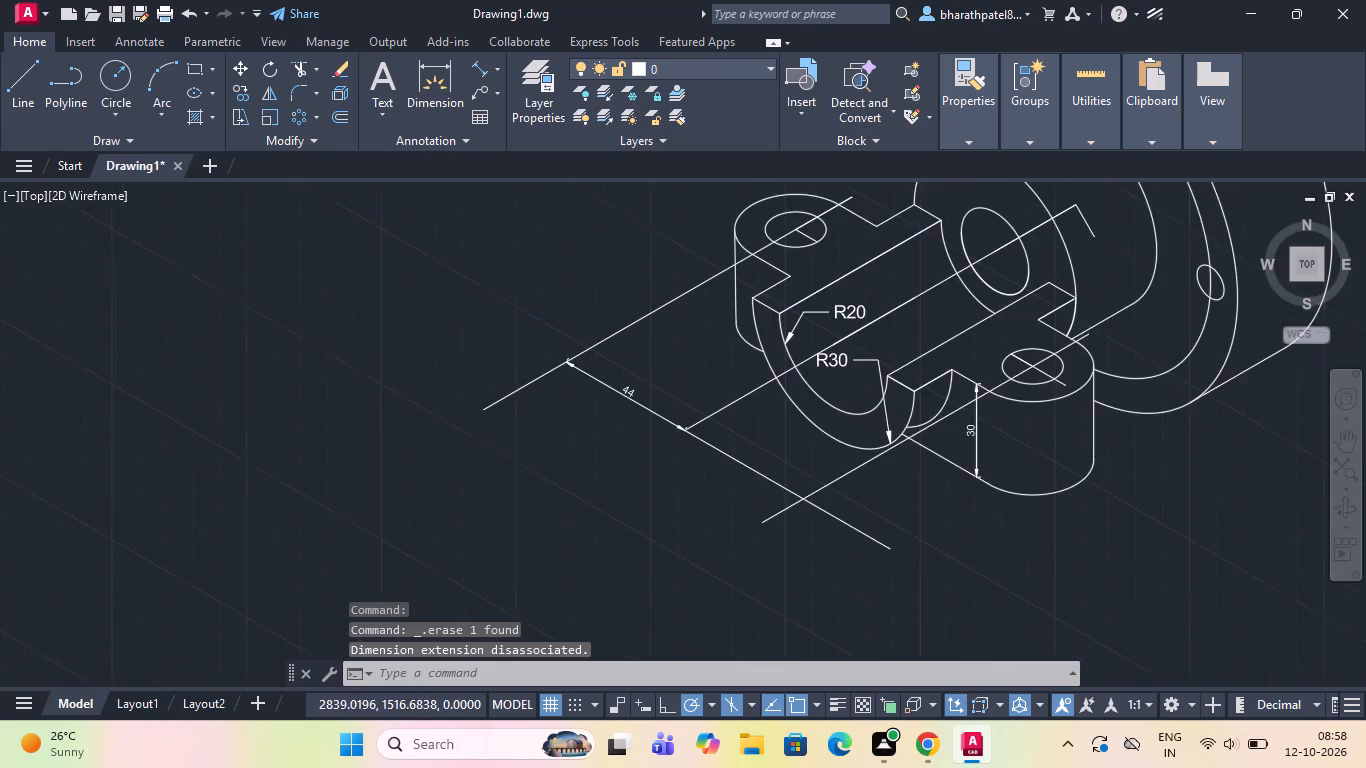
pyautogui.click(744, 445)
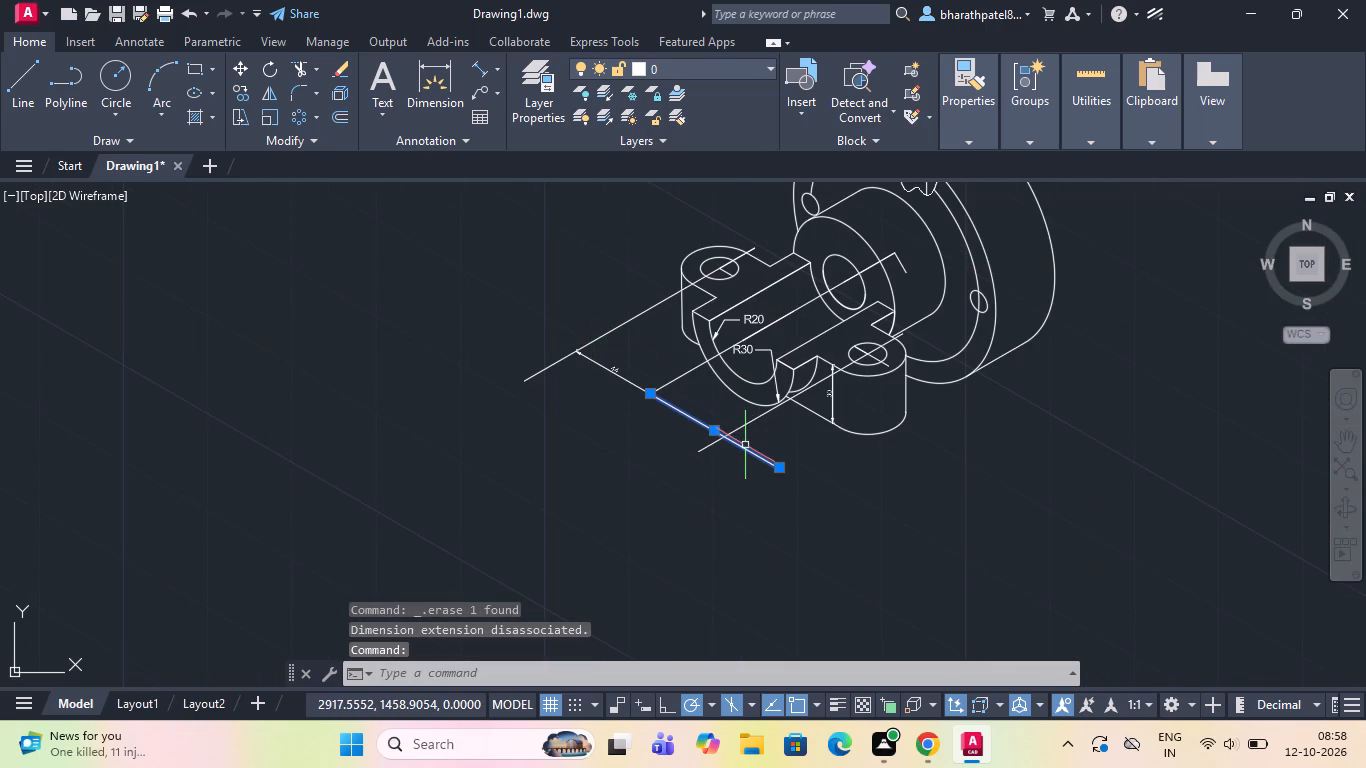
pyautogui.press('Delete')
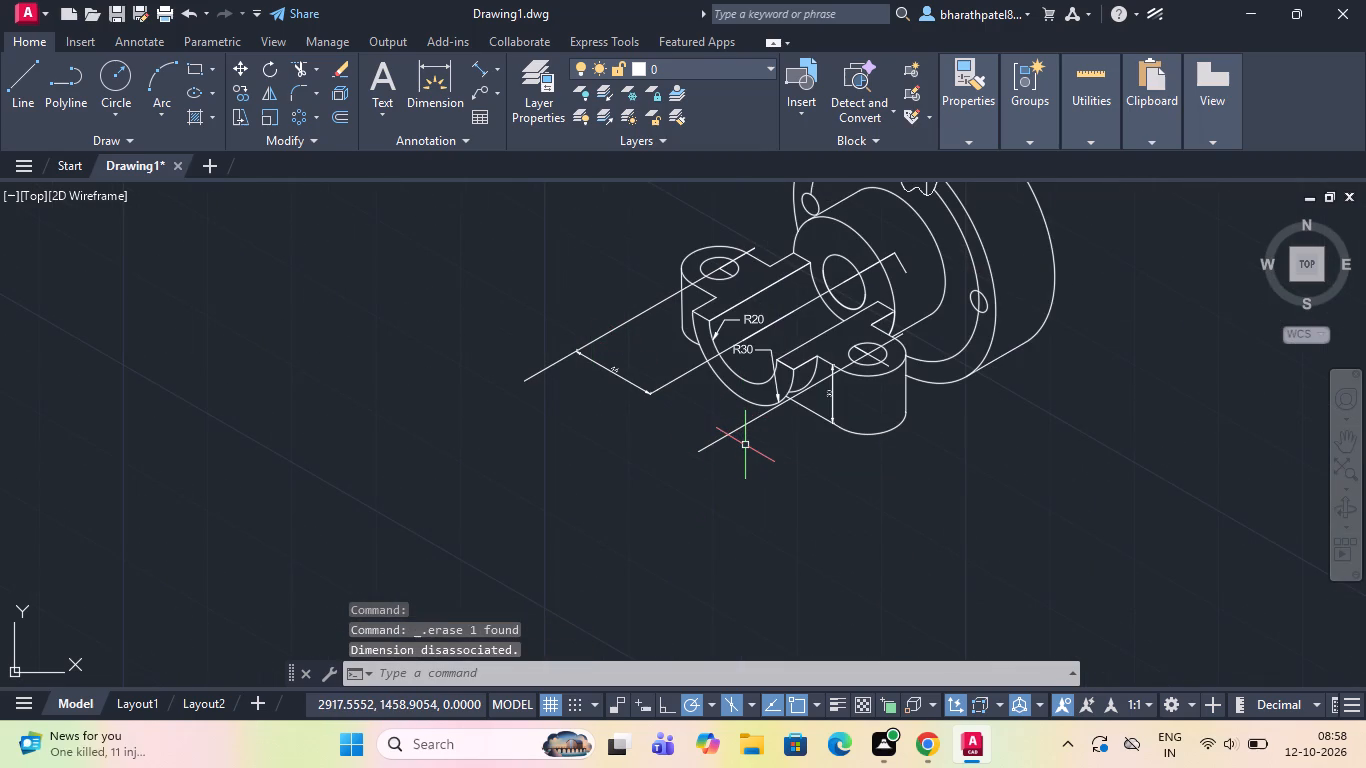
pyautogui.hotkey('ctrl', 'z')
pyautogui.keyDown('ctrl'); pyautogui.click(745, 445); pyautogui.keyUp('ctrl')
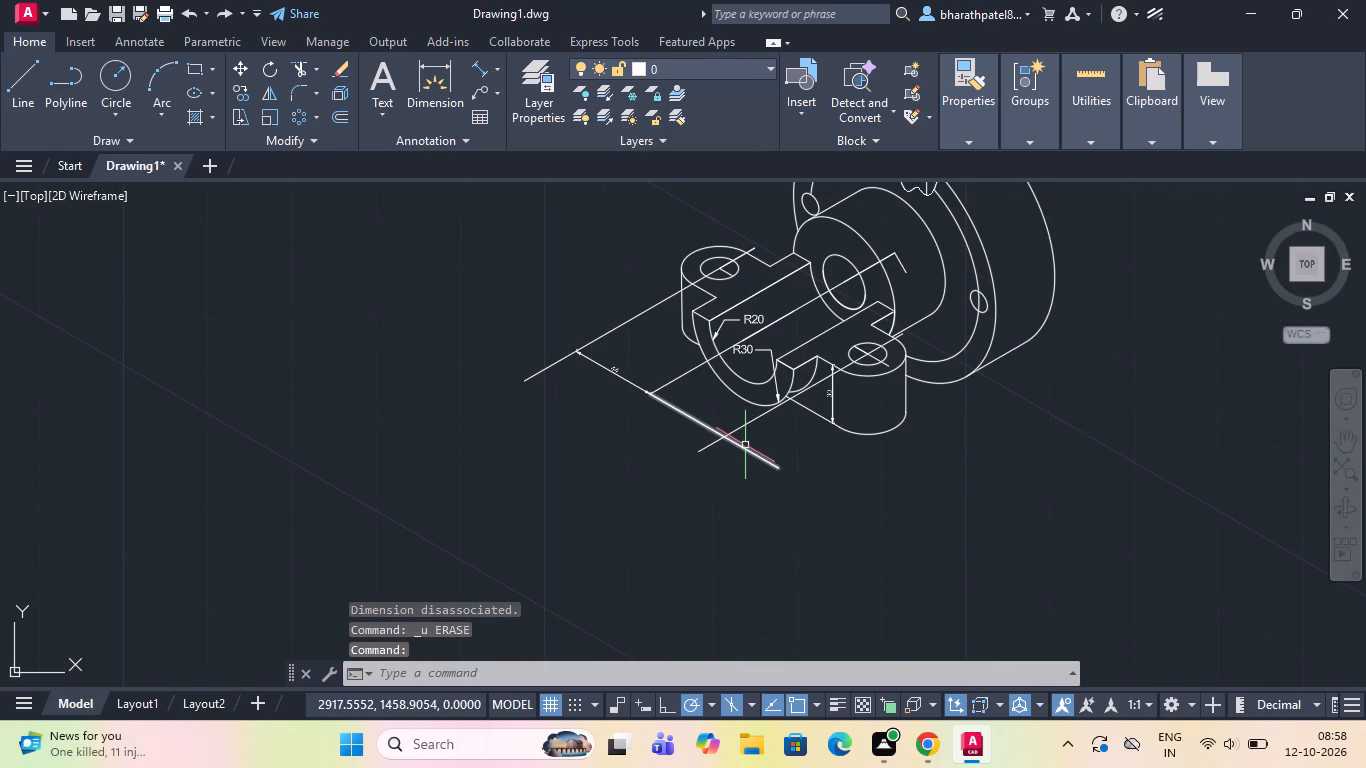
# Add an aligned dimension between the hub's and the dimensioned lug's extended centre lines, placed directly on the remaining cross line.
pyautogui.scroll(3, 703, 433)
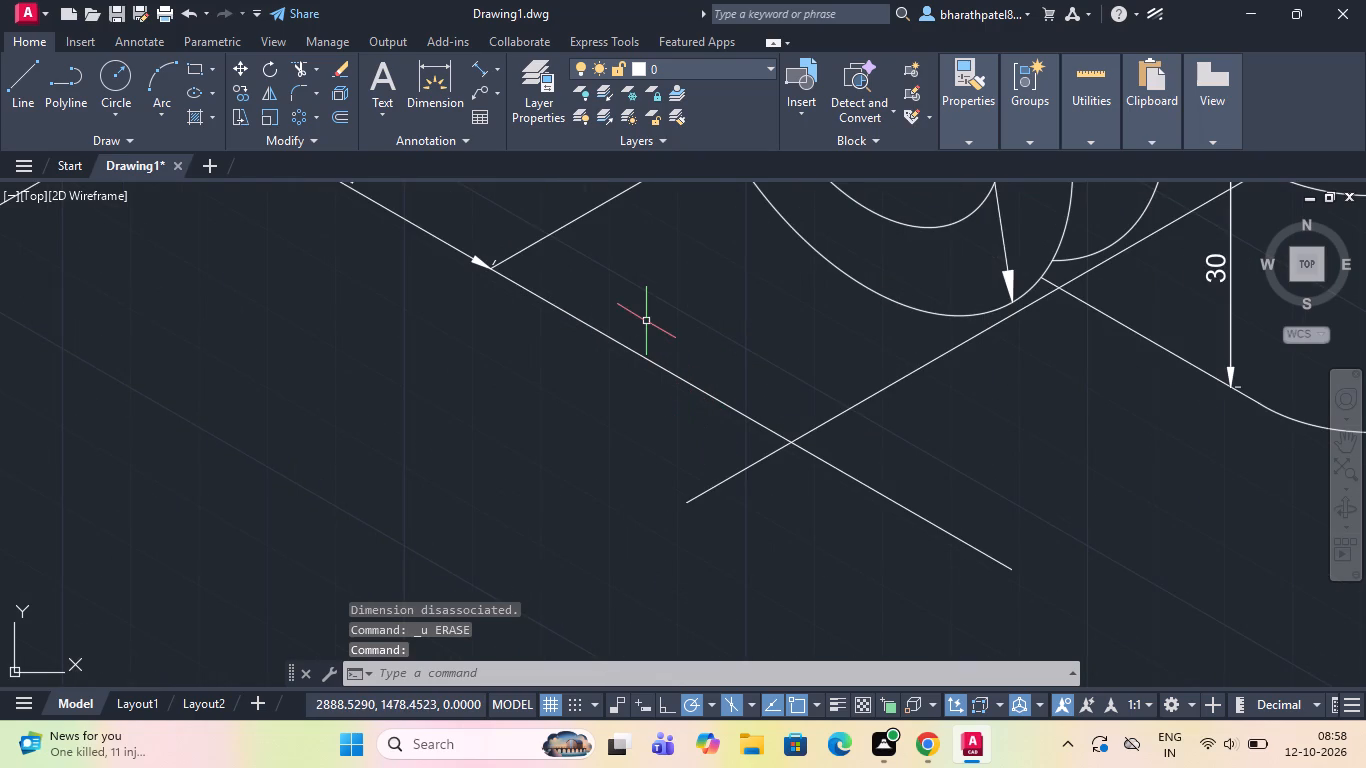
pyautogui.click(473, 61)
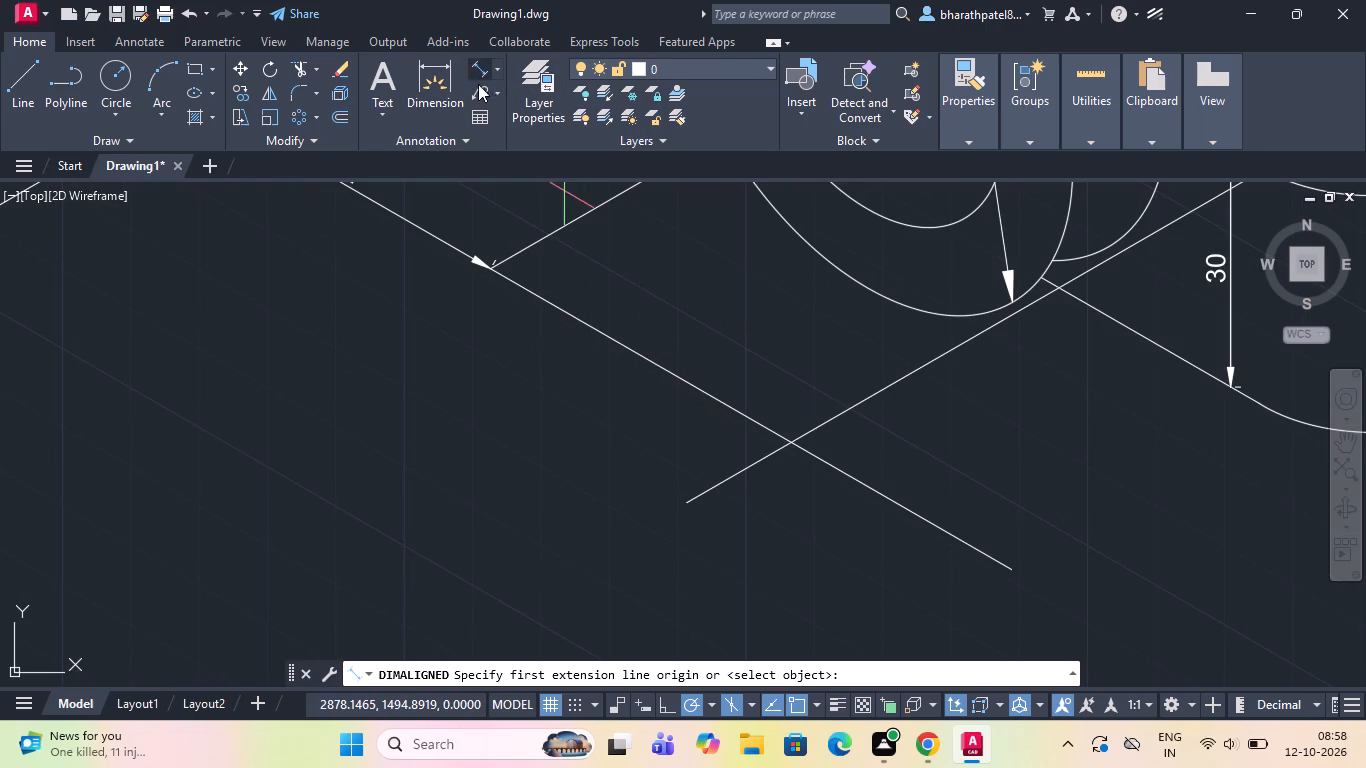
pyautogui.moveTo(494, 275); pyautogui.dragTo(505, 286)
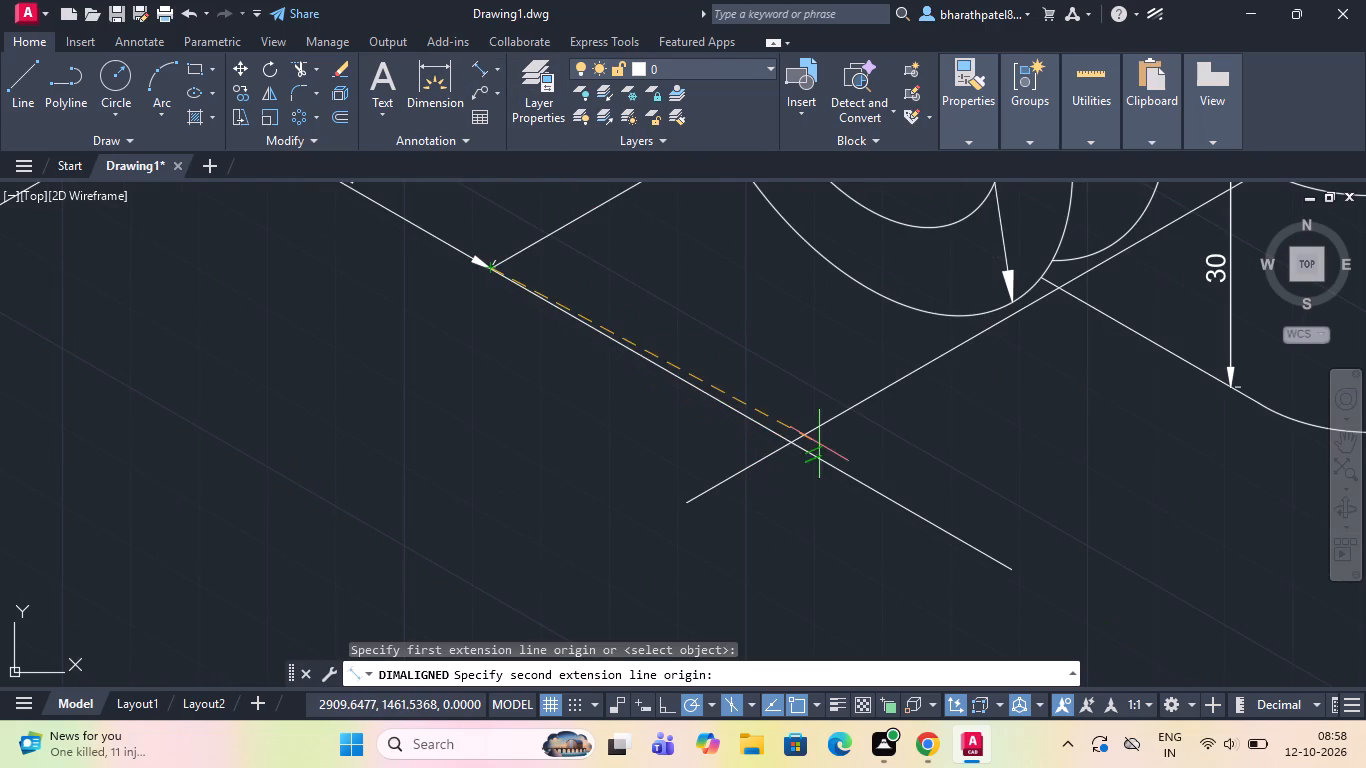
pyautogui.click(790, 444)
pyautogui.click(791, 443)
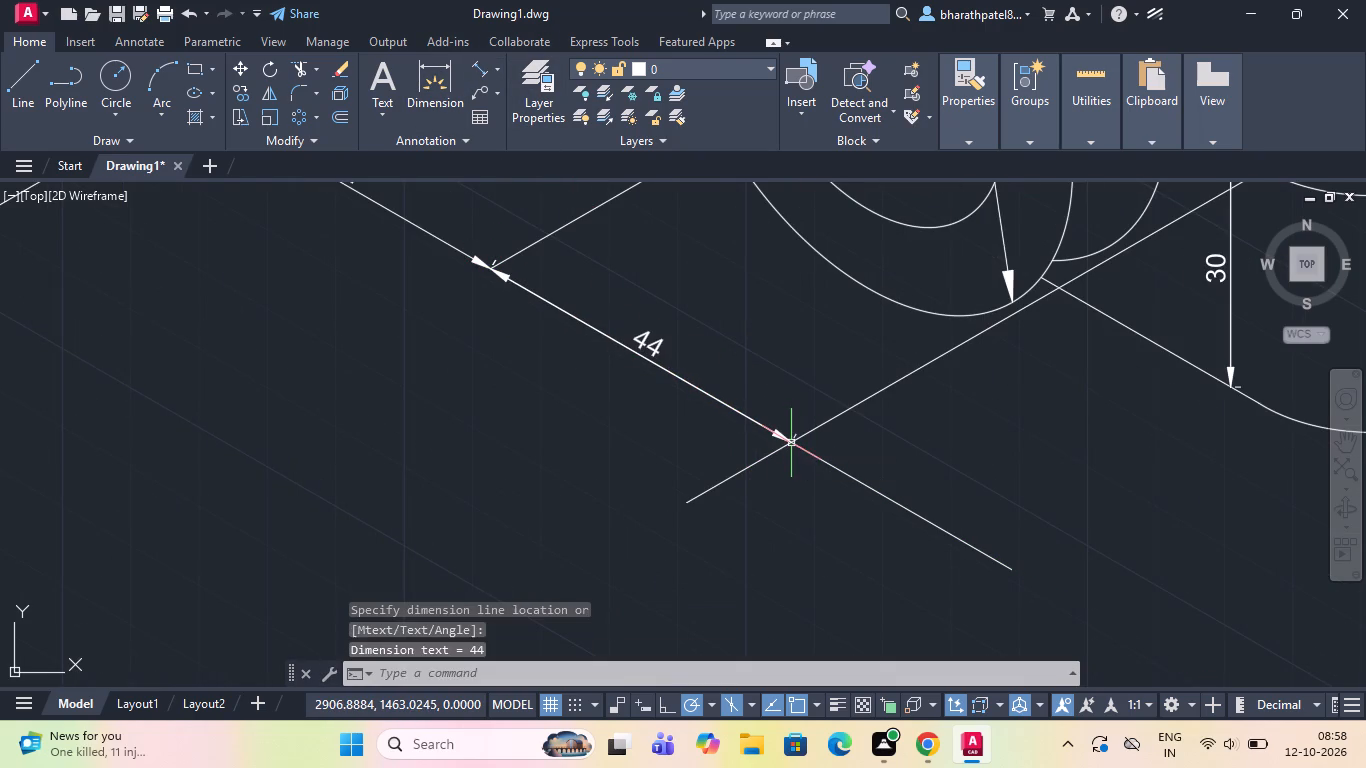
# Delete the remaining cross line beneath the new aligned dimension.
pyautogui.click(881, 497)
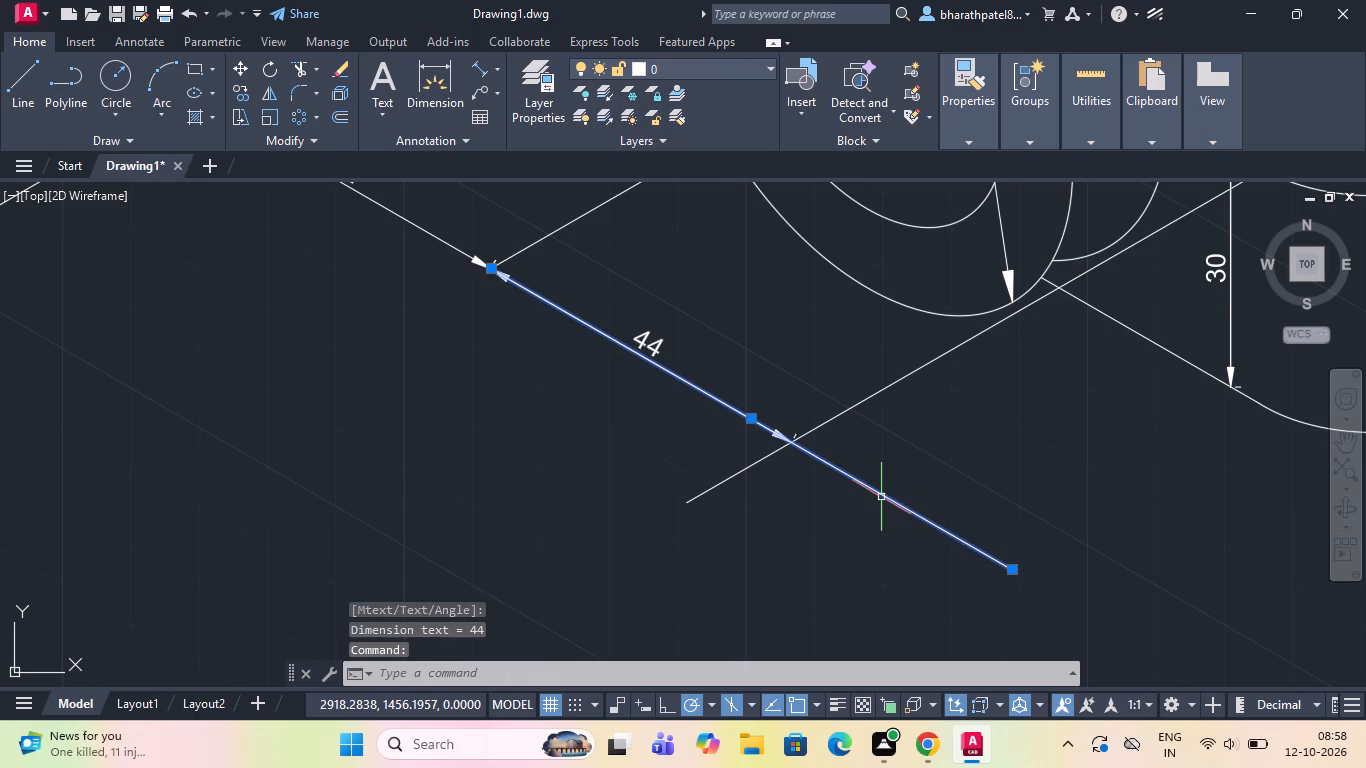
pyautogui.press('Delete')
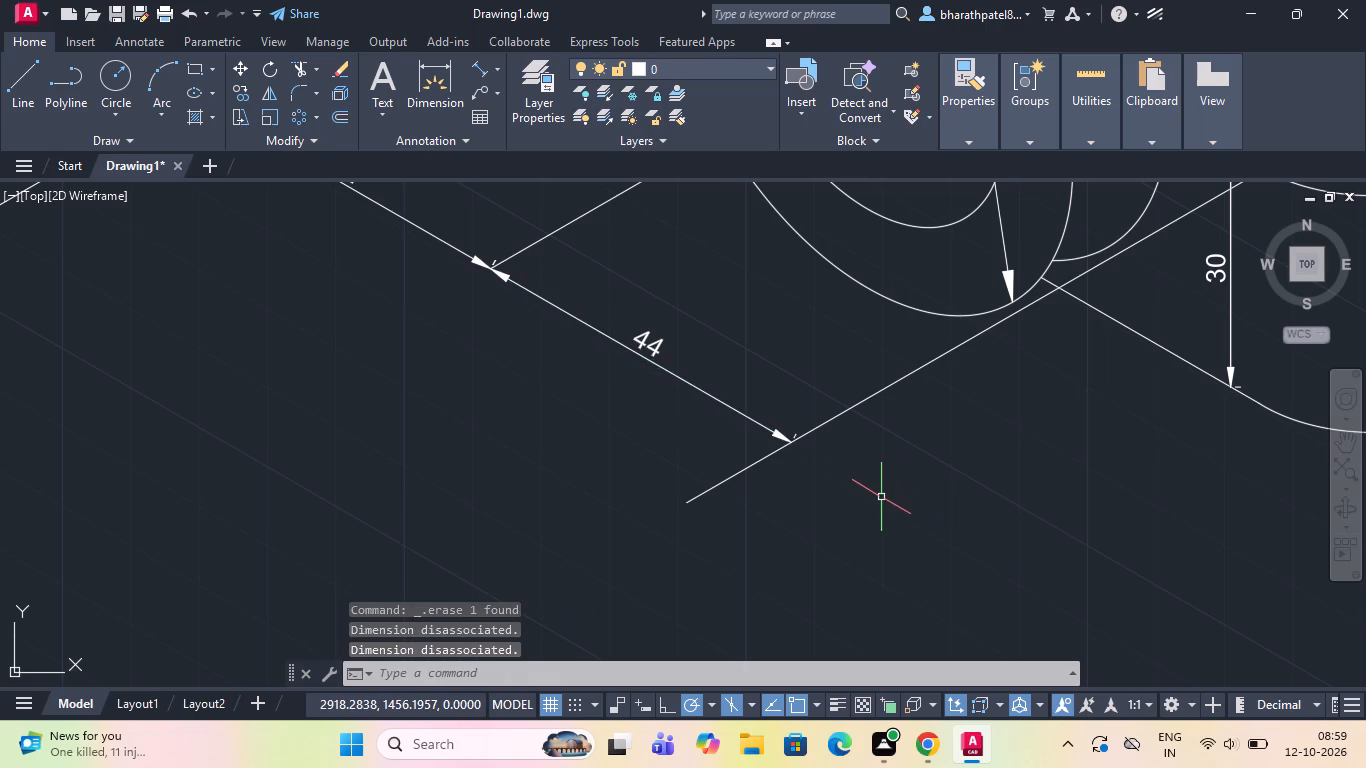
# Draw a guide line just outside the two aligned dimensions, from beyond the opposite lug's centre line to past the dimensioned lug's centre line.
pyautogui.scroll(-4, 826, 296)
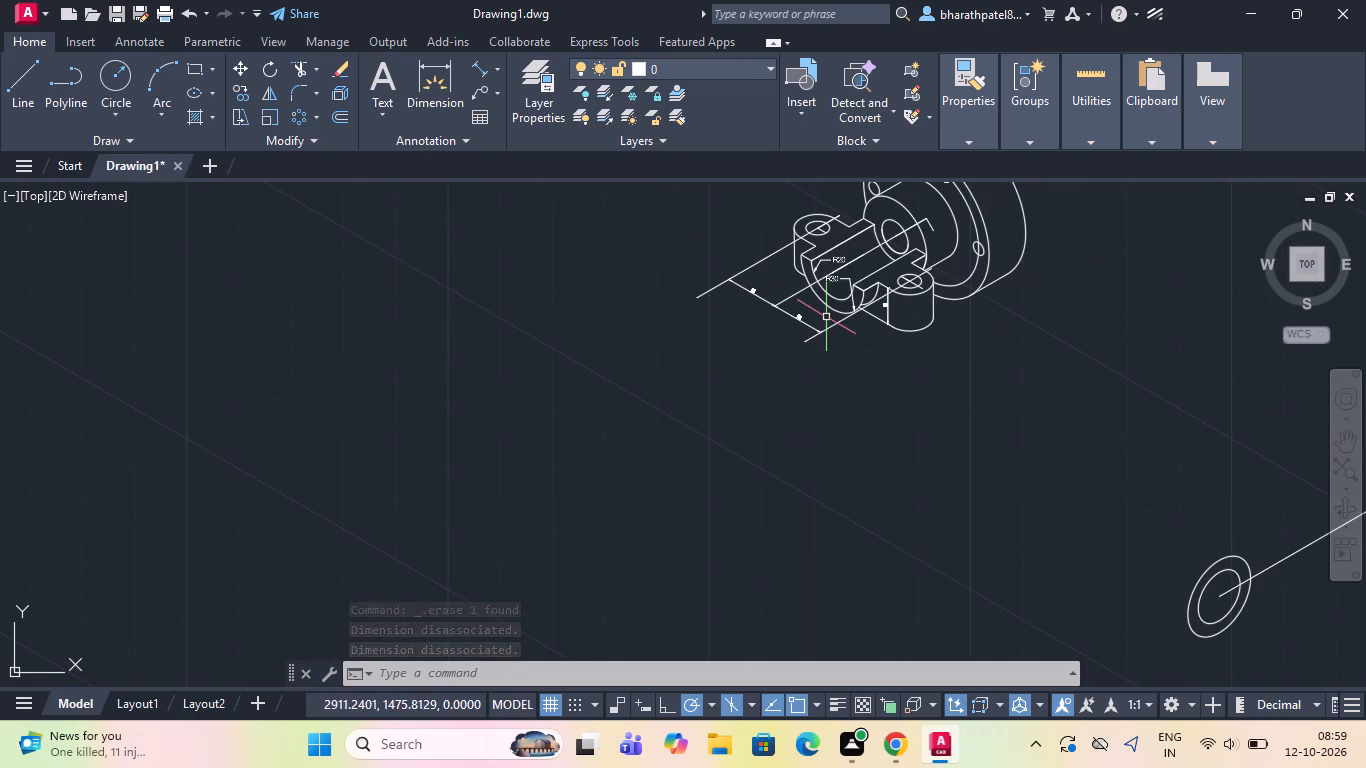
pyautogui.scroll(3, 697, 272)
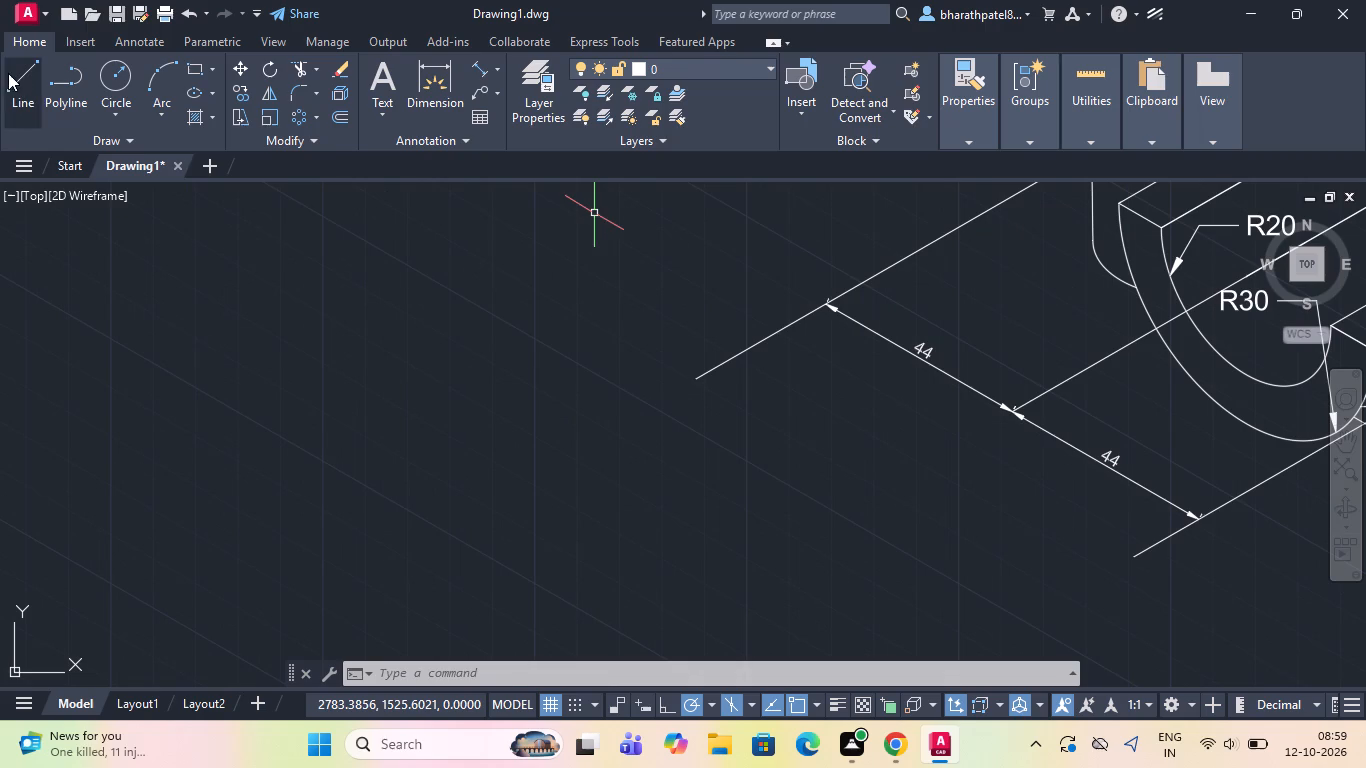
pyautogui.moveTo(8, 72); pyautogui.dragTo(32, 75)
pyautogui.scroll(3, 926, 385)
pyautogui.scroll(-2, 924, 384)
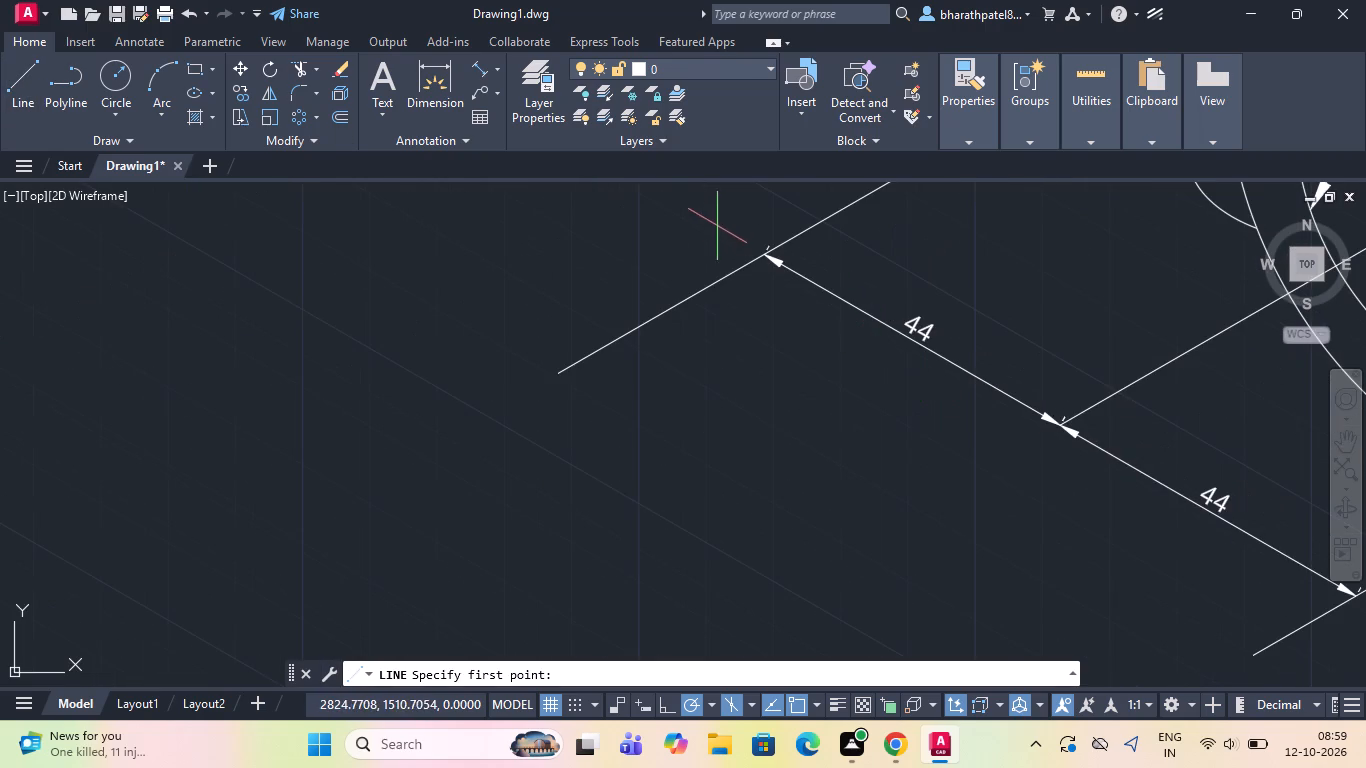
pyautogui.scroll(2, 738, 251)
pyautogui.click(744, 231)
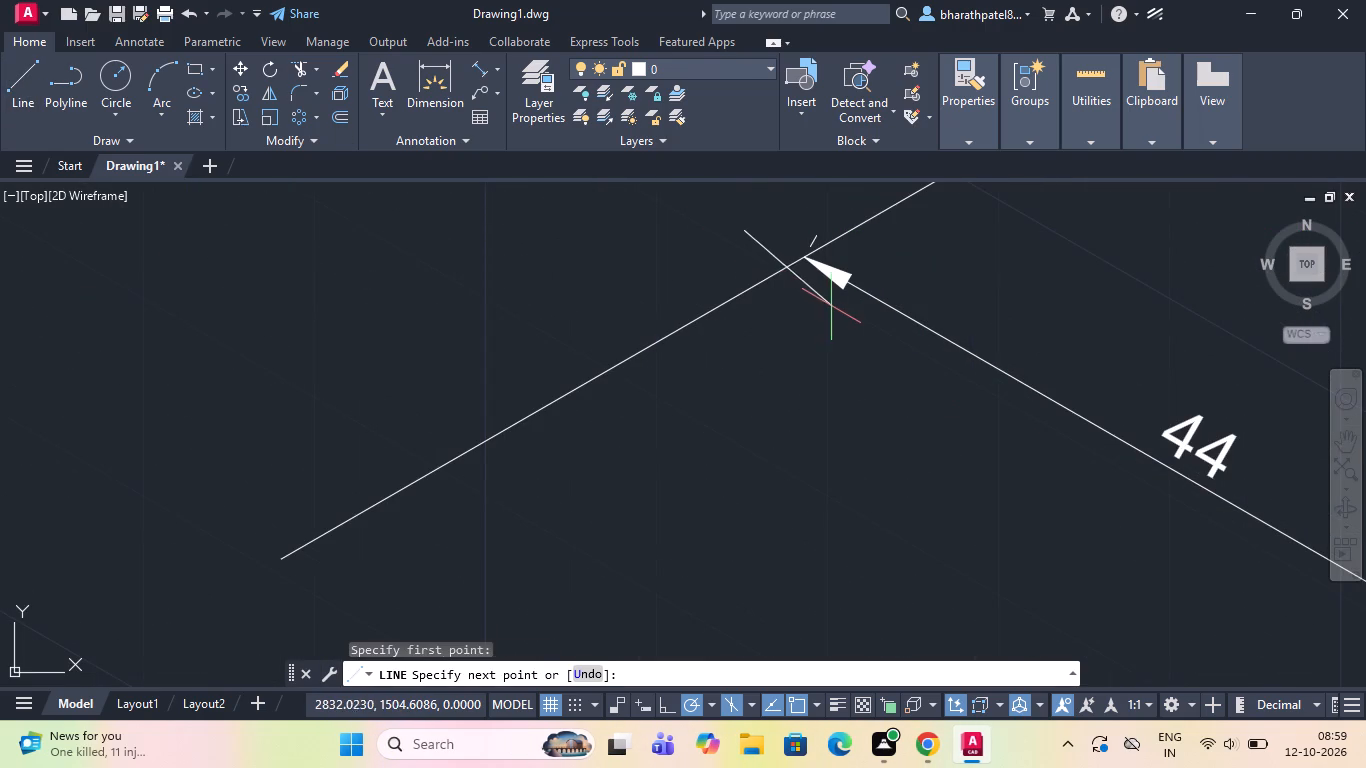
pyautogui.click(831, 306)
pyautogui.scroll(-4, 832, 303)
pyautogui.scroll(1, 1061, 442)
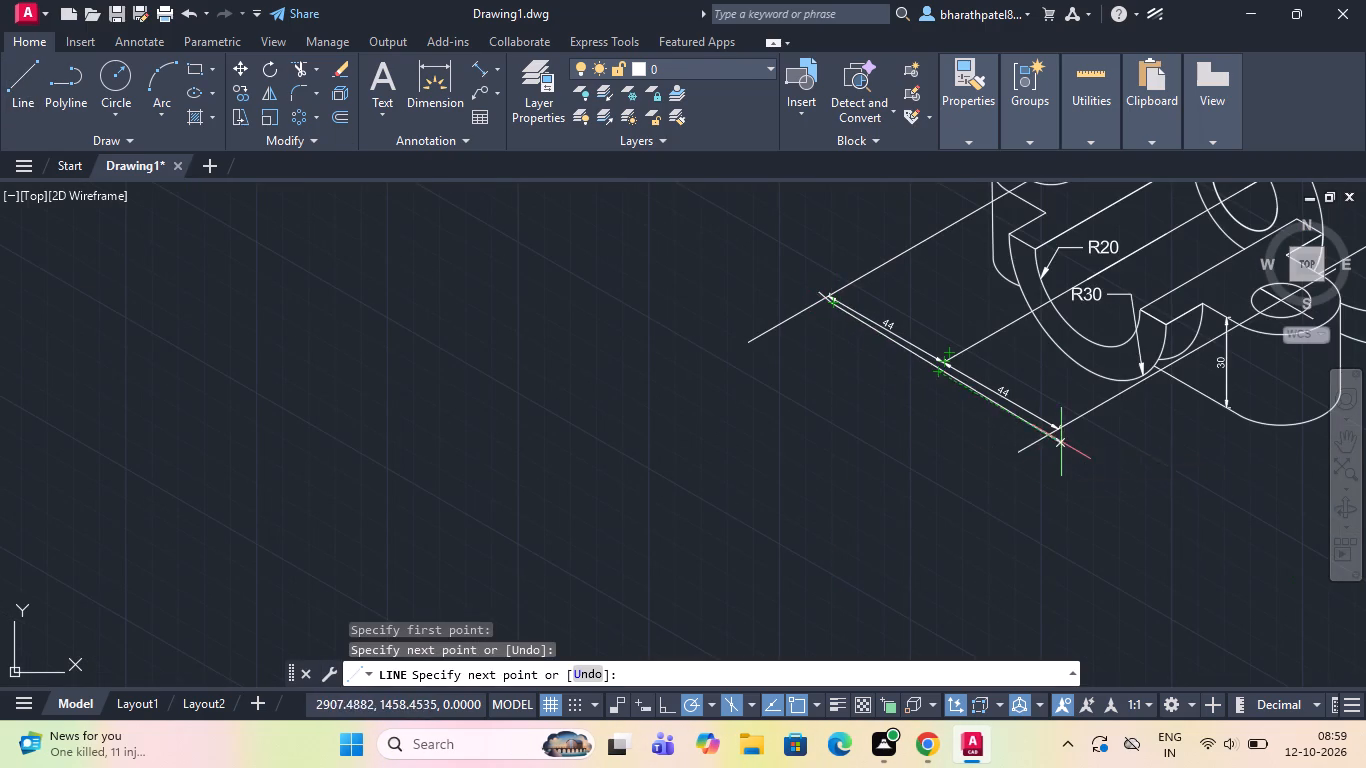
pyautogui.scroll(2, 1061, 442)
pyautogui.click(1066, 432)
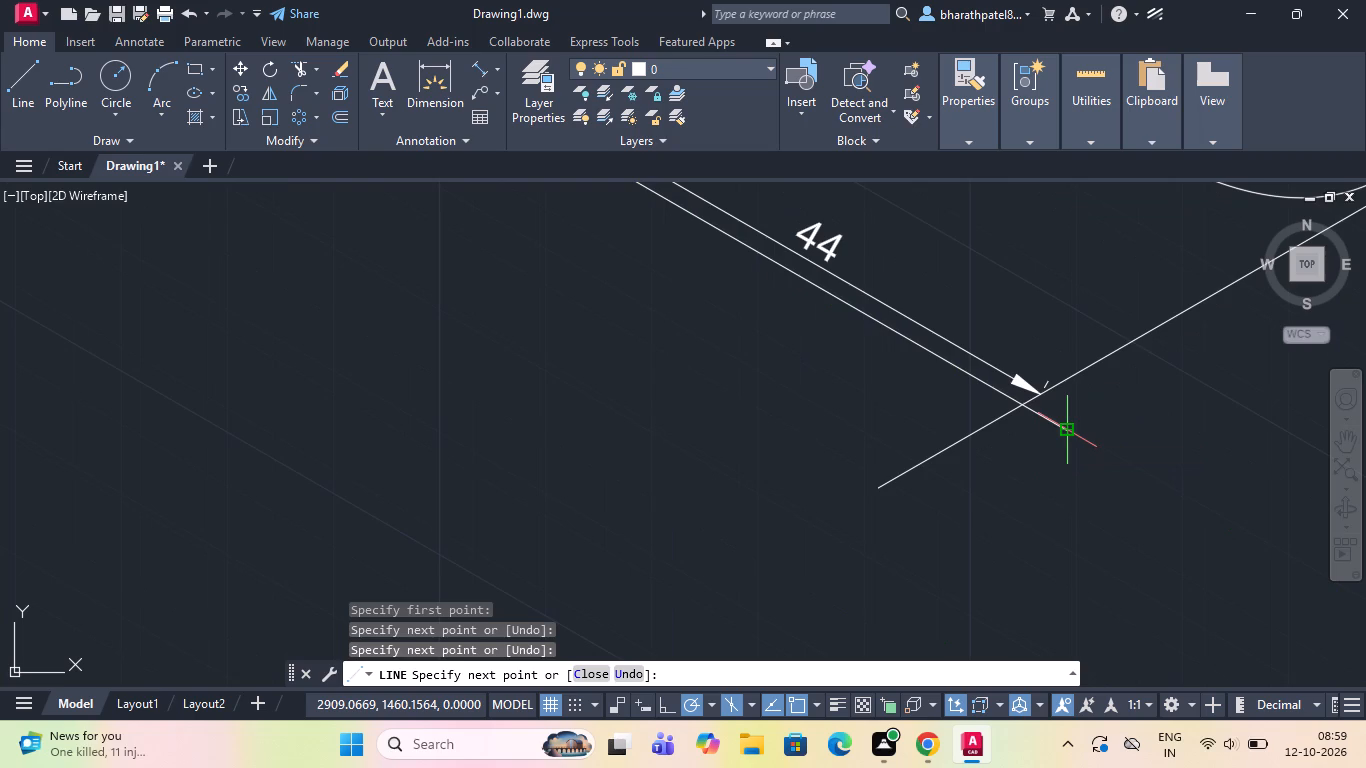
pyautogui.press('Escape')
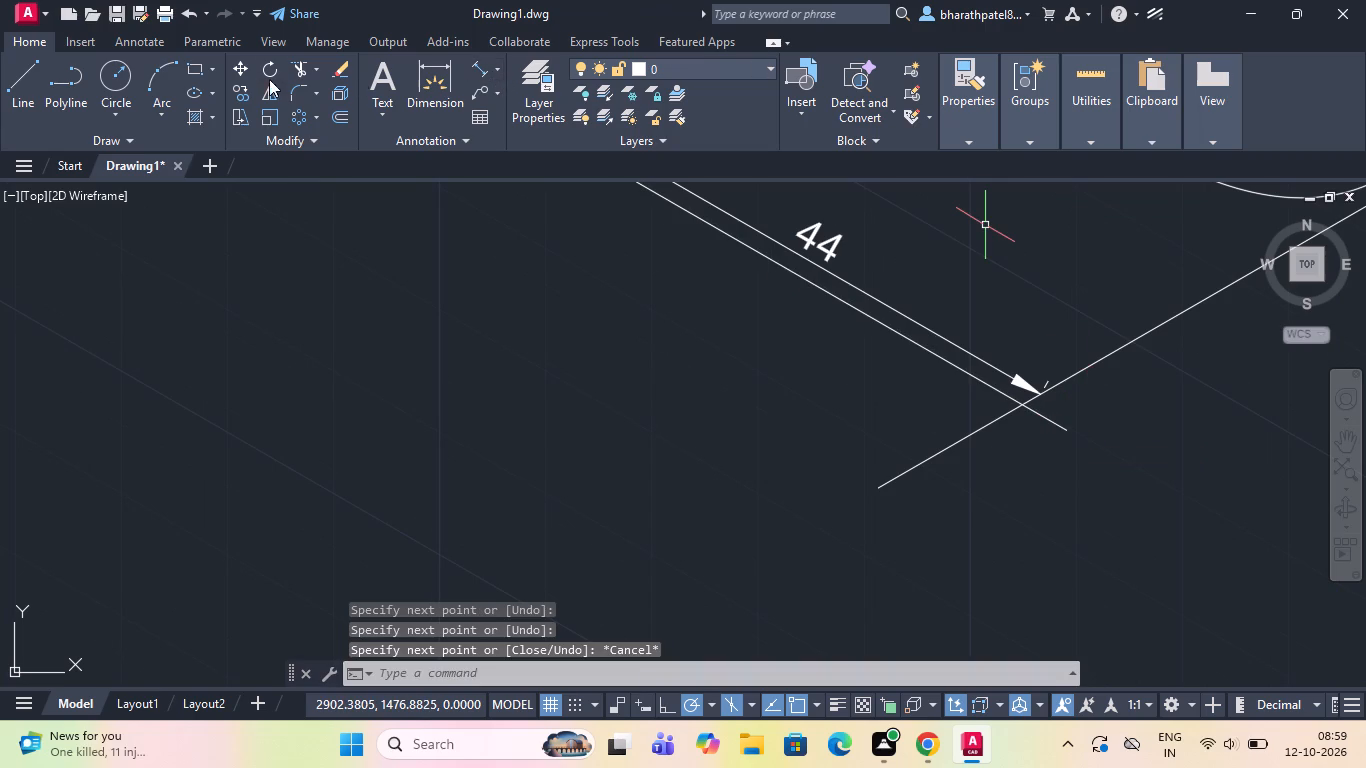
# Trim both lugs' centre-line ends that extend beyond the guide line, and trim away the guide line's long segment.
pyautogui.click(301, 64)
pyautogui.scroll(-4, 552, 301)
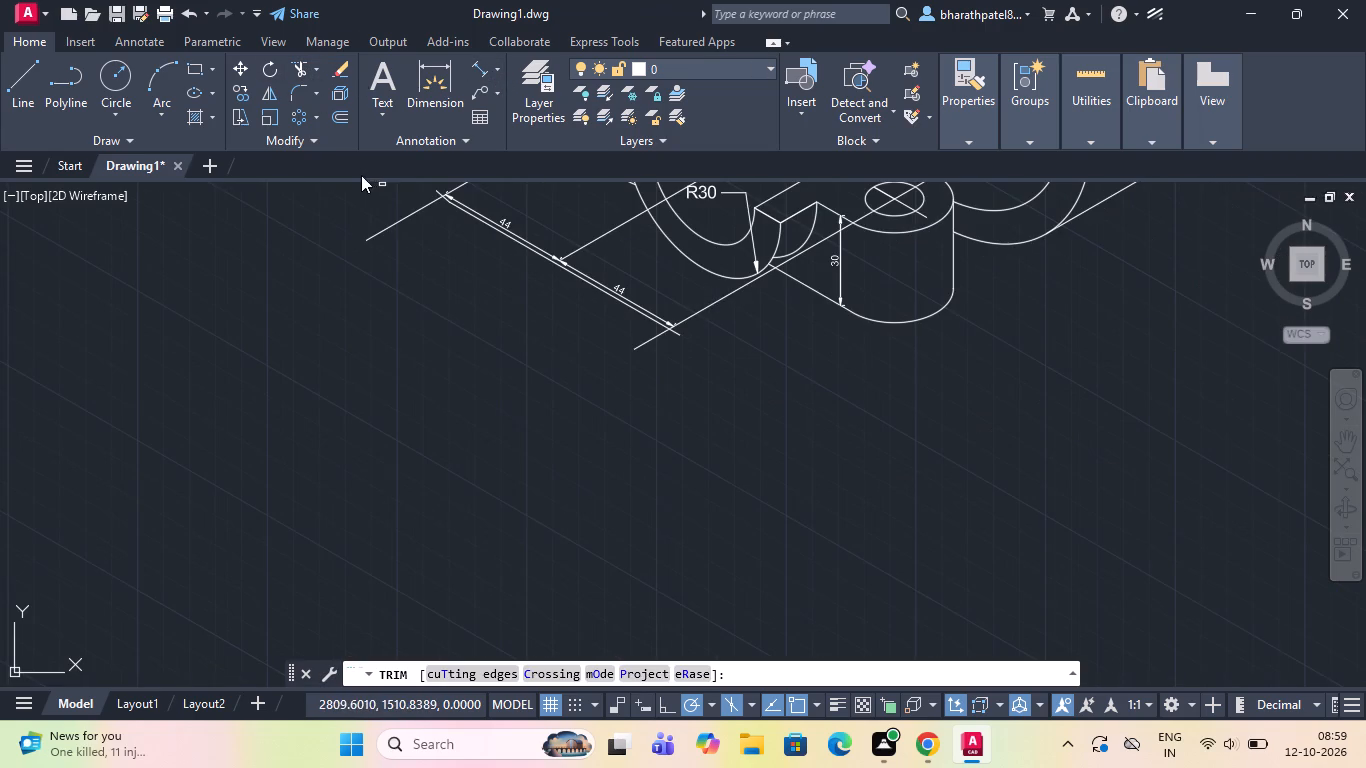
pyautogui.moveTo(369, 192); pyautogui.dragTo(646, 329)
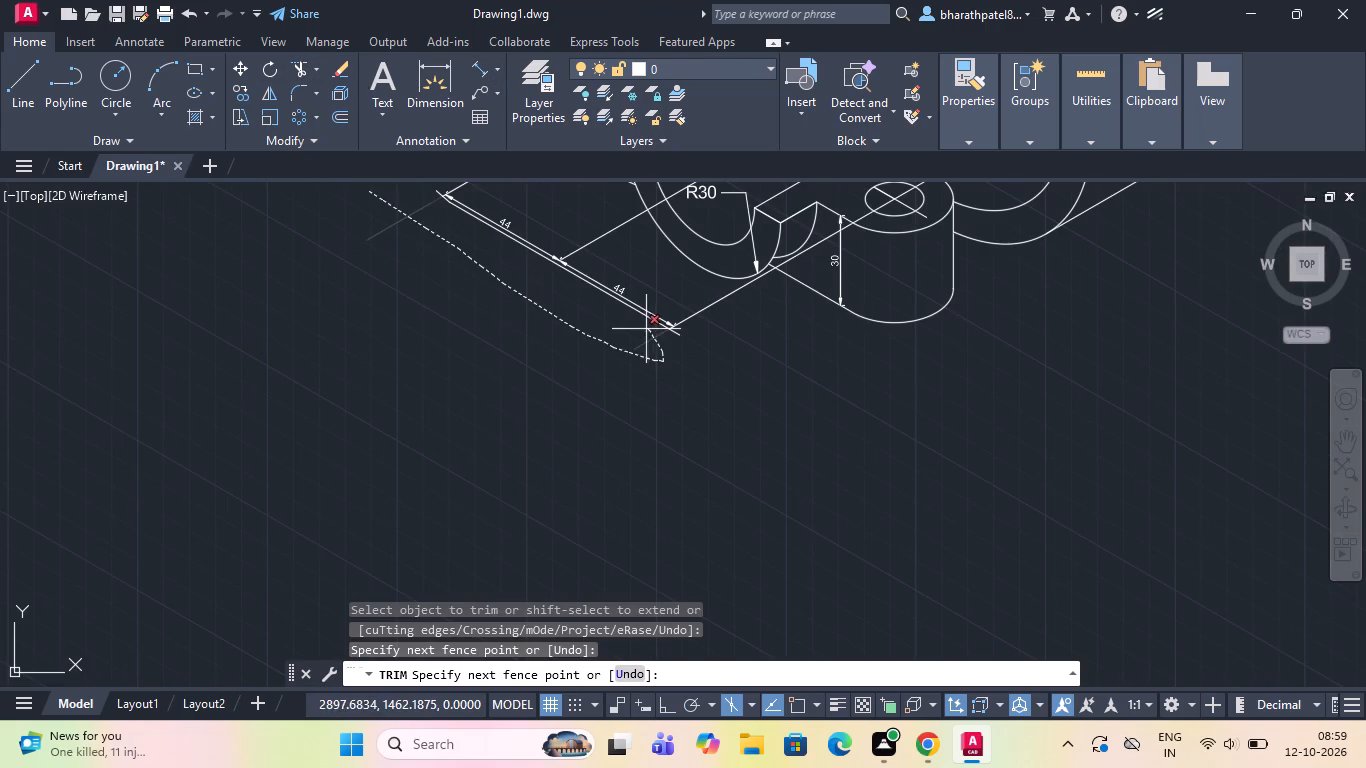
pyautogui.scroll(4, 691, 342)
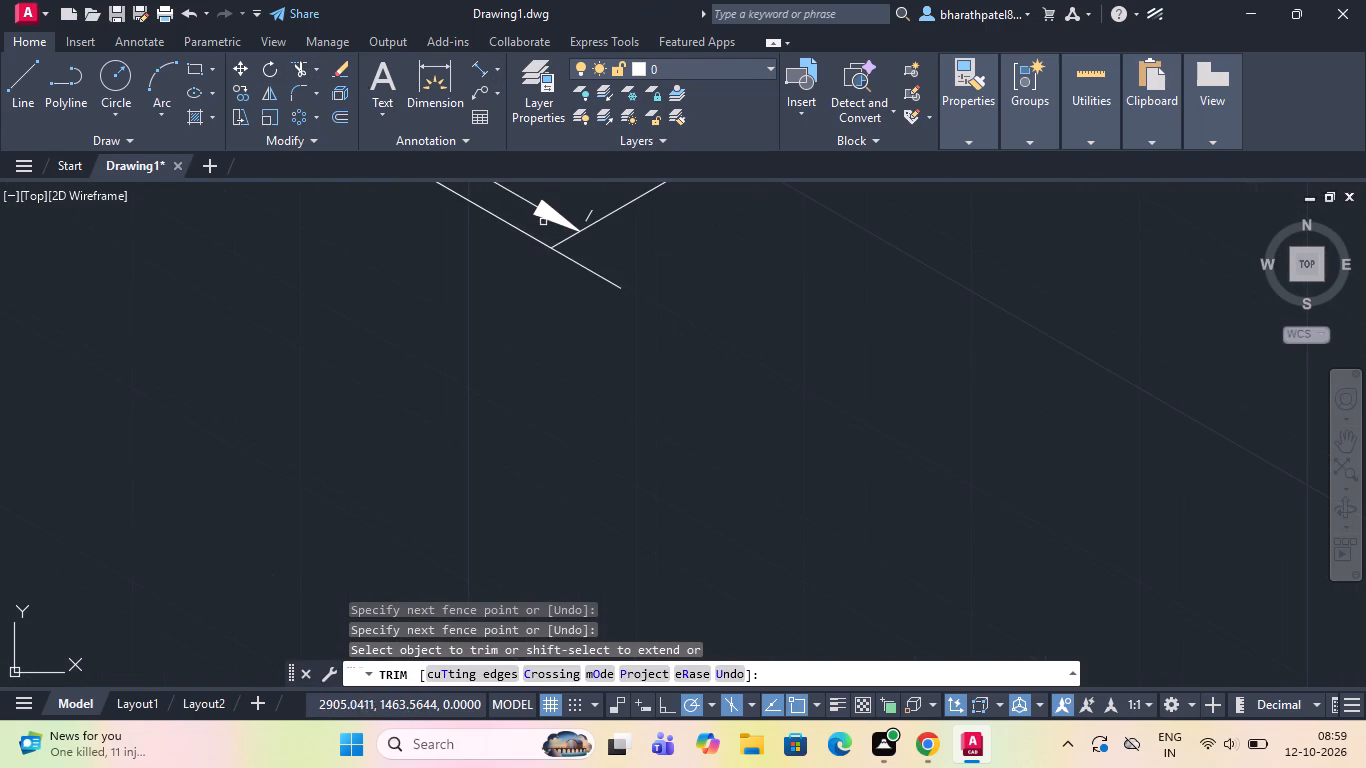
pyautogui.moveTo(539, 229); pyautogui.dragTo(596, 258)
pyautogui.scroll(-4, 583, 277)
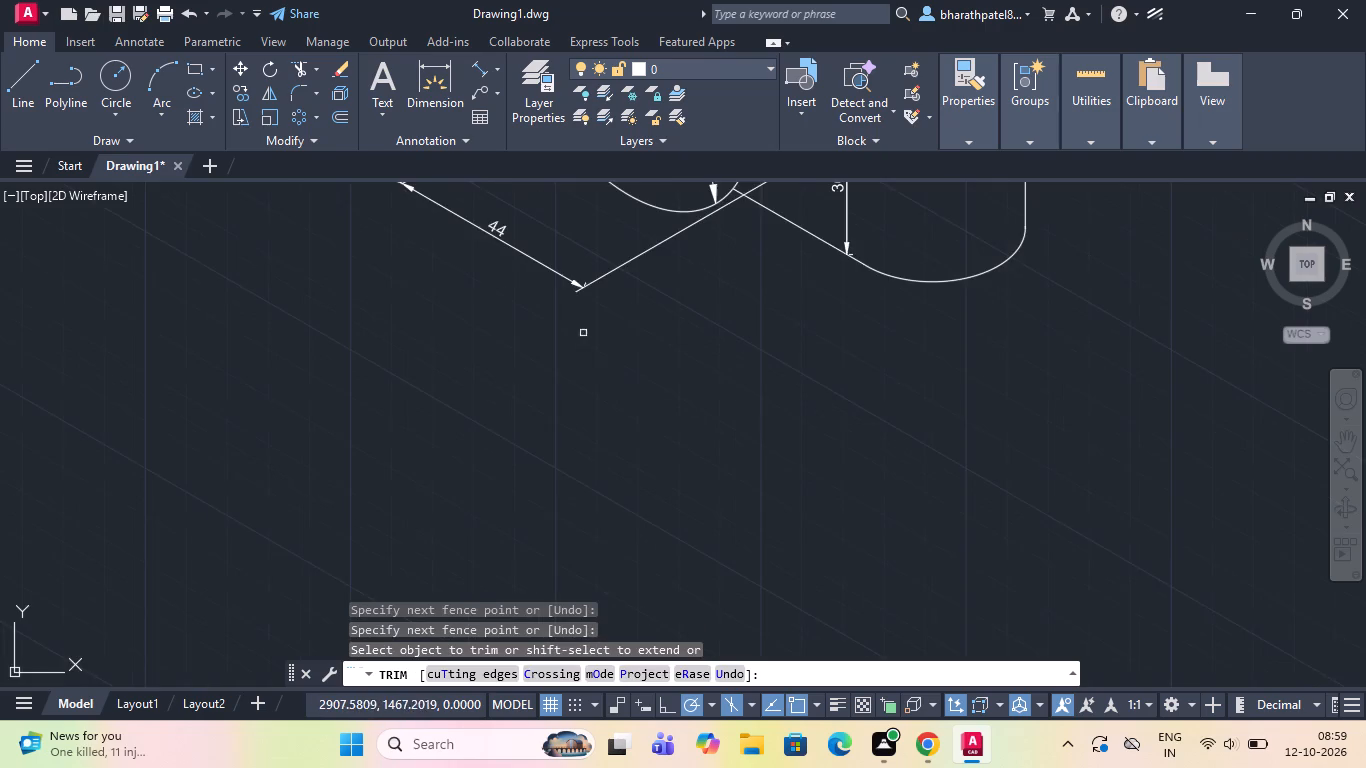
# Trim the rear end of the opposite lug's centre line where it extends beyond the lug's top outline.
pyautogui.scroll(-3, 566, 339)
pyautogui.scroll(1, 468, 264)
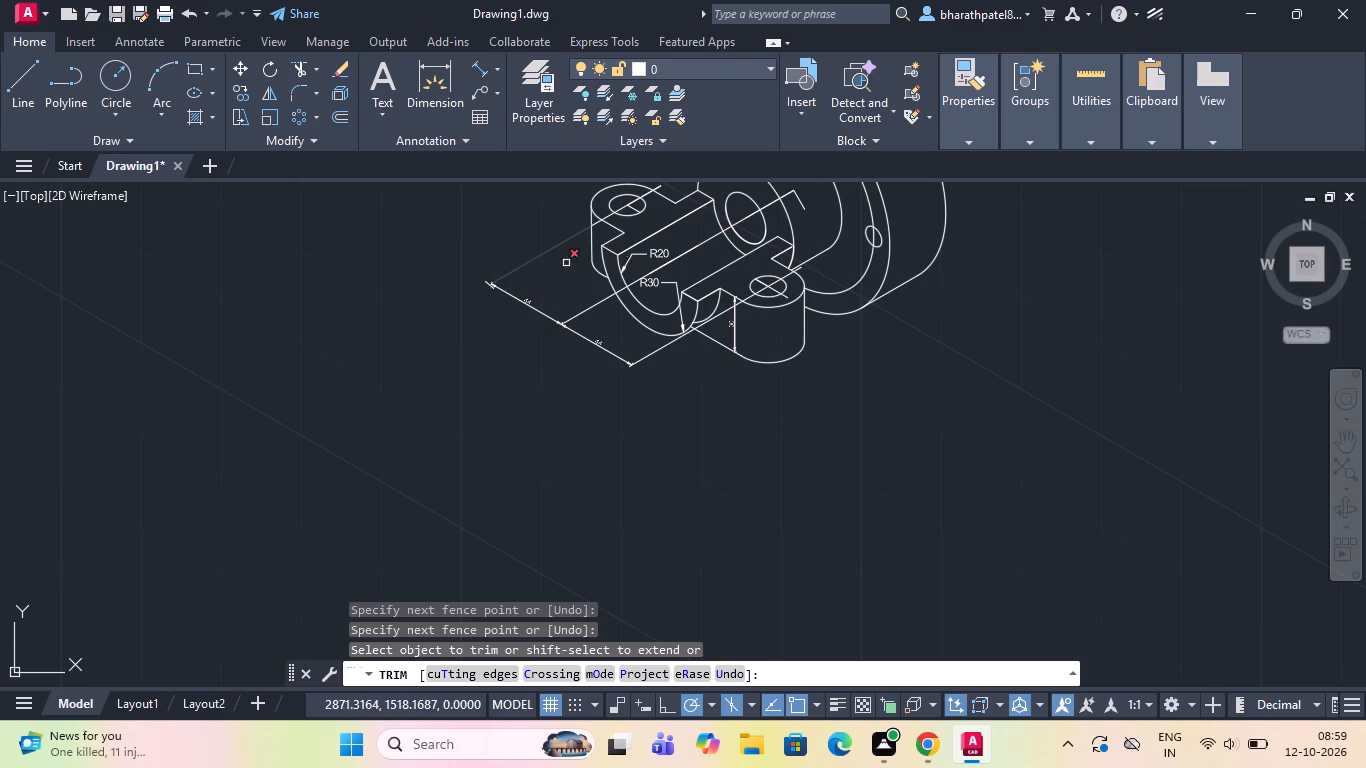
pyautogui.scroll(4, 653, 188)
pyautogui.click(653, 188)
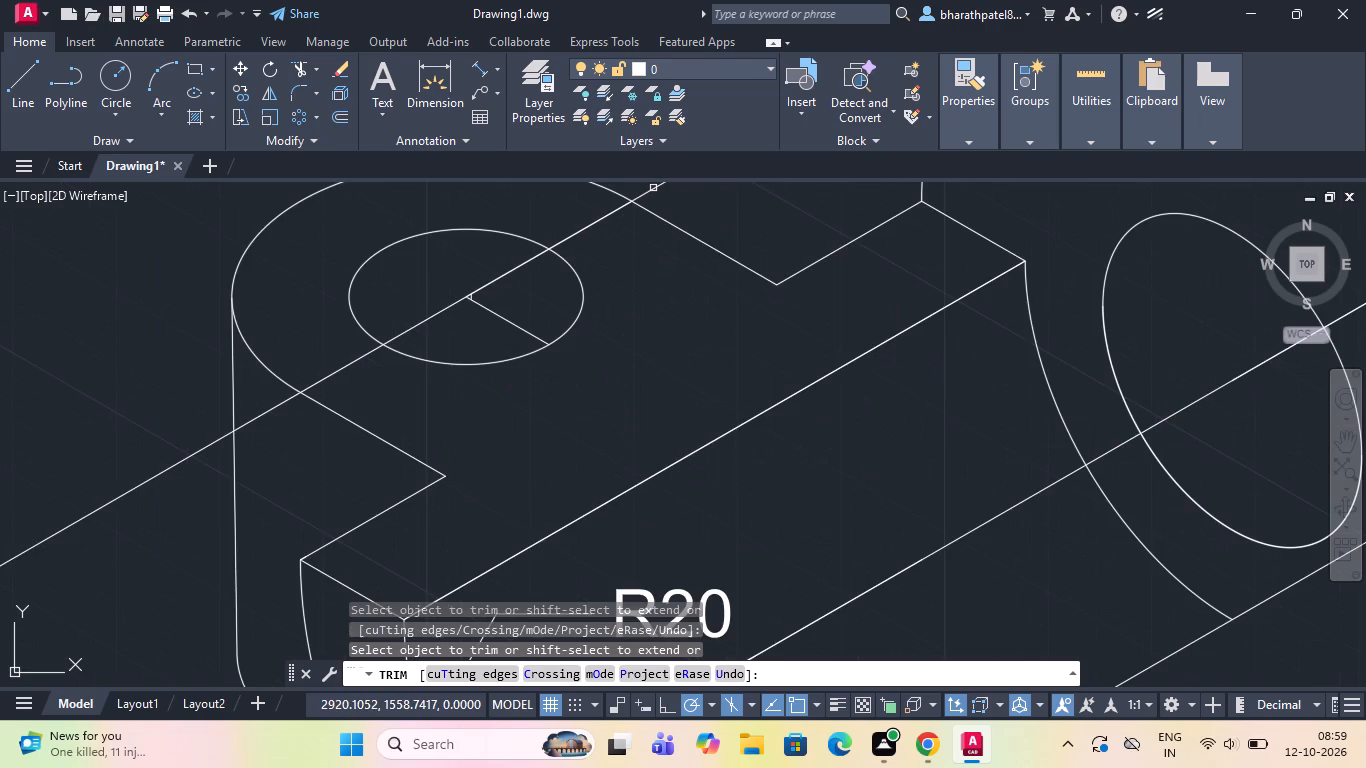
pyautogui.click(652, 195)
pyautogui.click(644, 175)
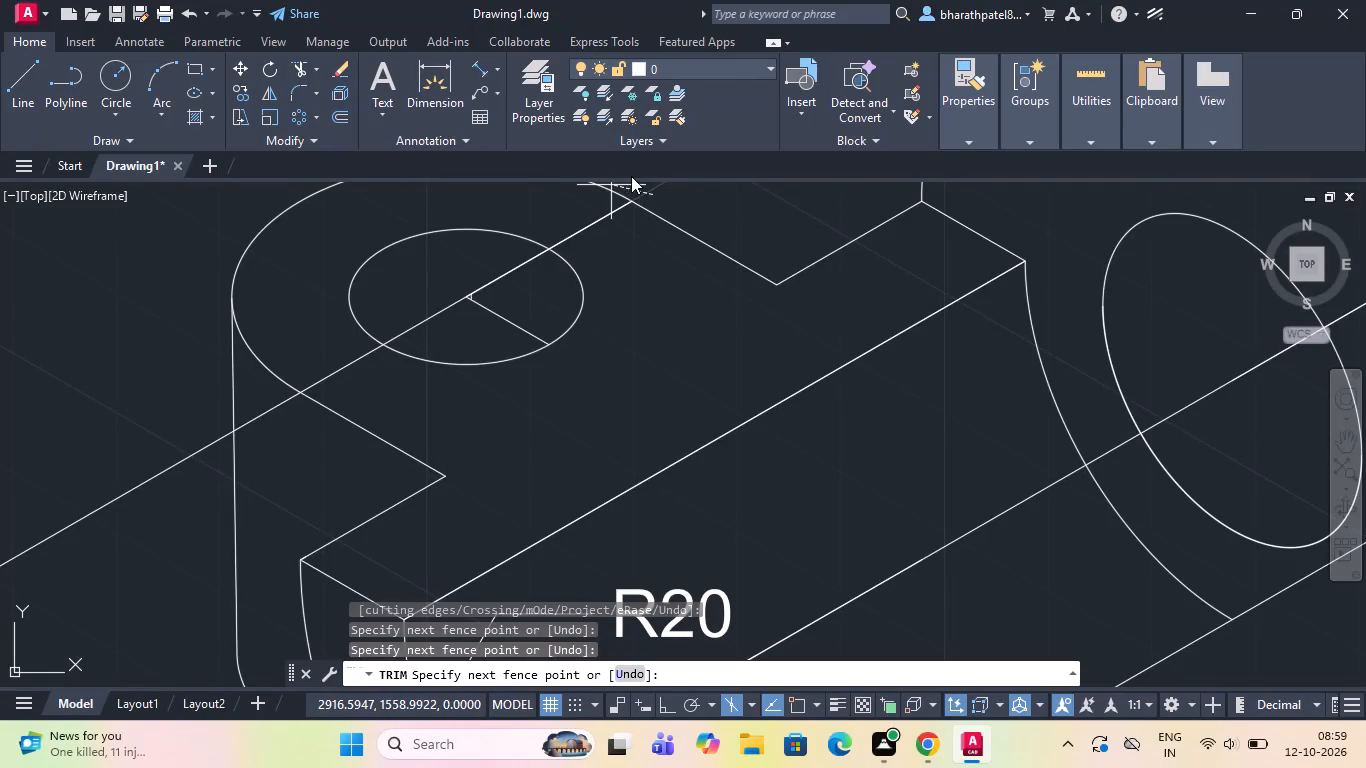
pyautogui.click(648, 184)
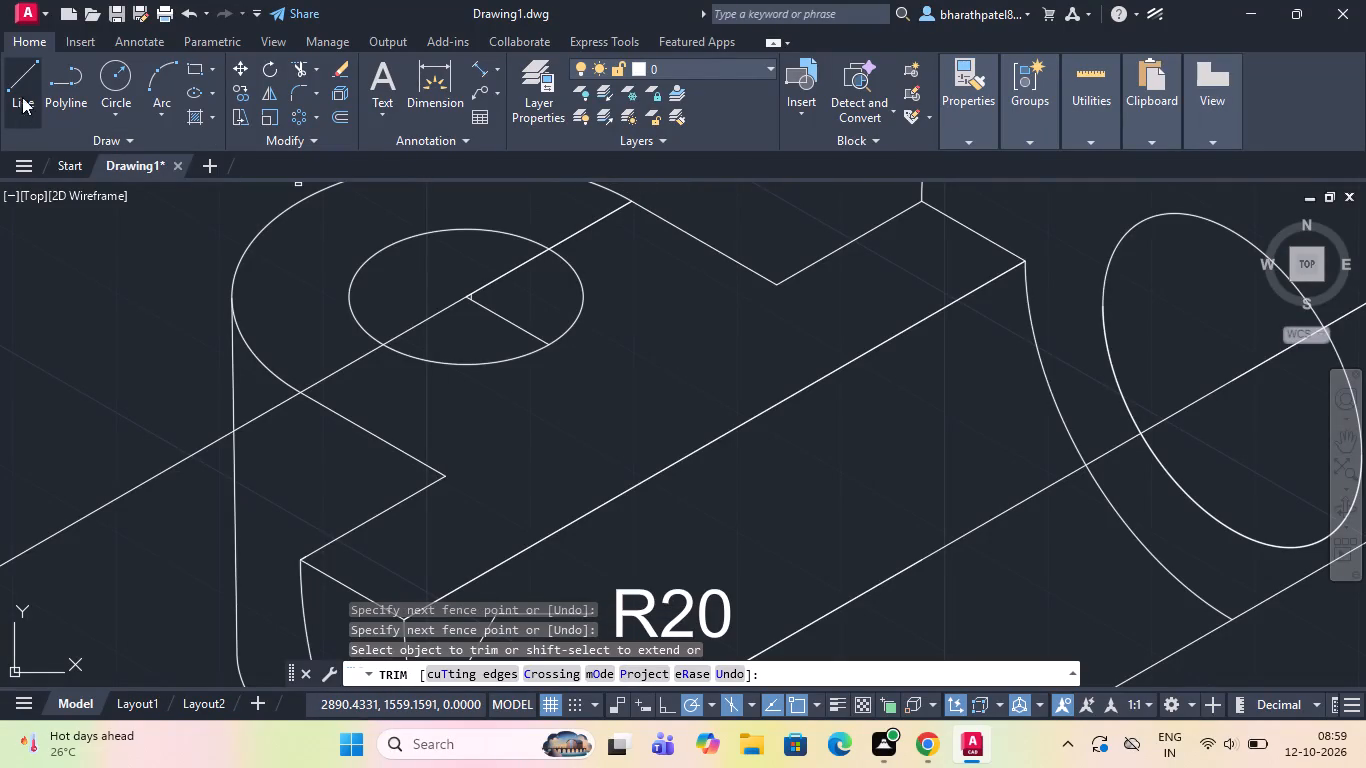
# Draw a centre line from the opposite lug's hole centre at 150°, about 10.3 units long, to just outside the hole.
pyautogui.click(29, 81)
pyautogui.scroll(3, 457, 310)
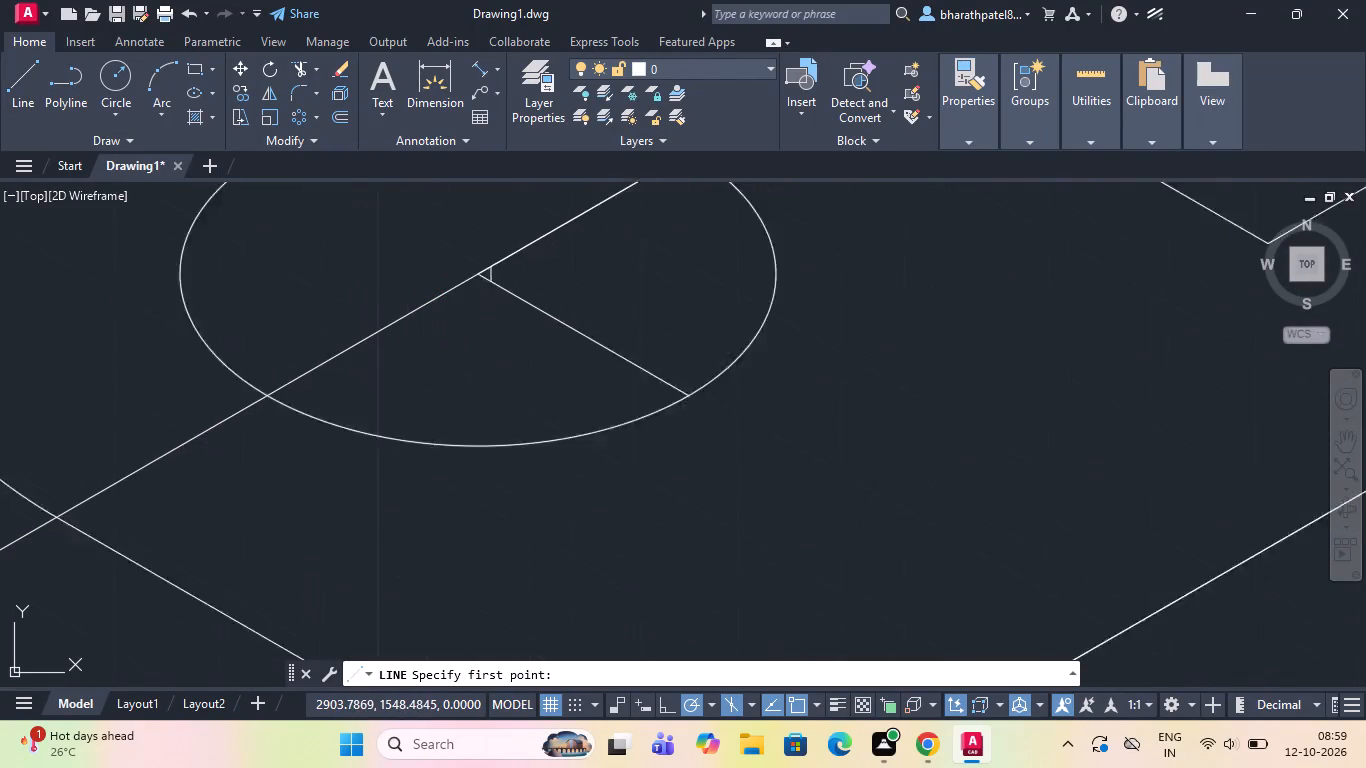
pyautogui.click(489, 256)
pyautogui.scroll(-5, 489, 256)
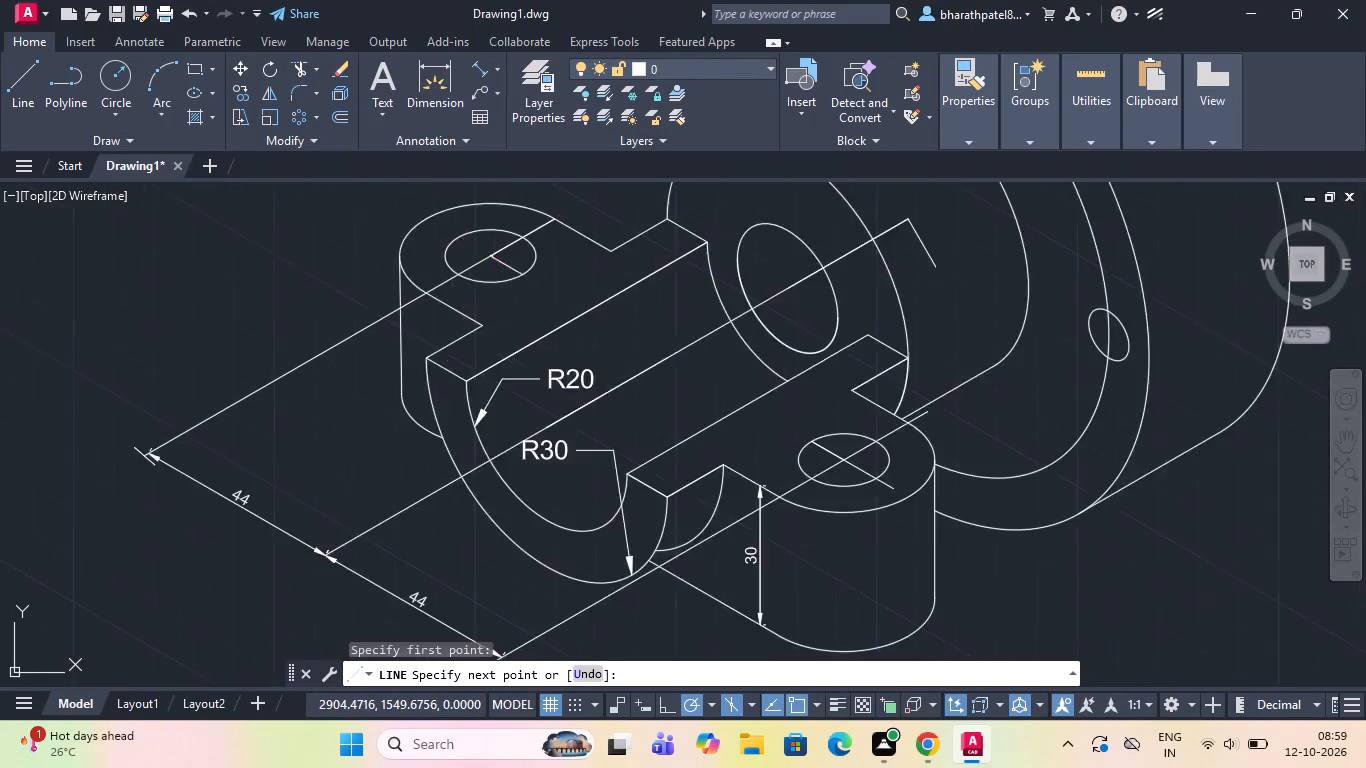
pyautogui.scroll(-1, 489, 256)
pyautogui.scroll(5, 489, 256)
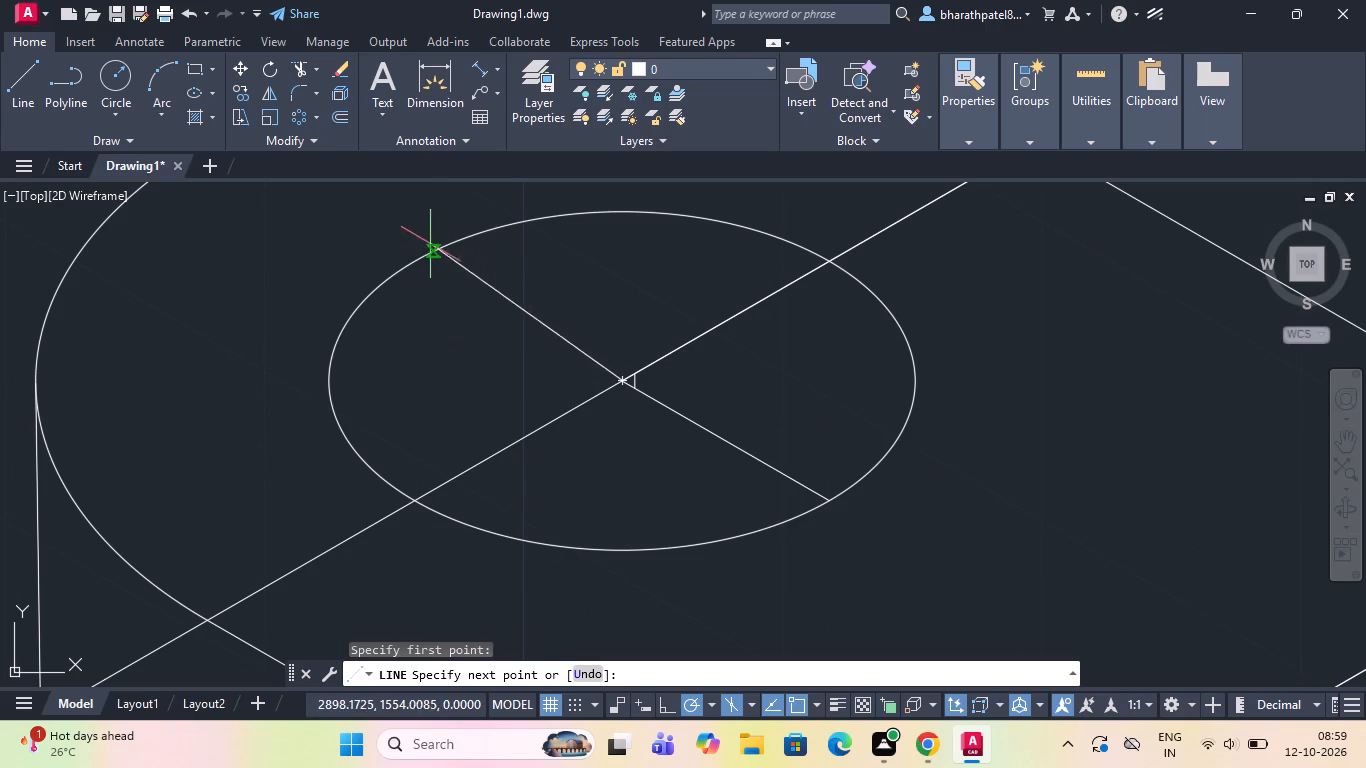
pyautogui.click(349, 234)
pyautogui.press('Escape')
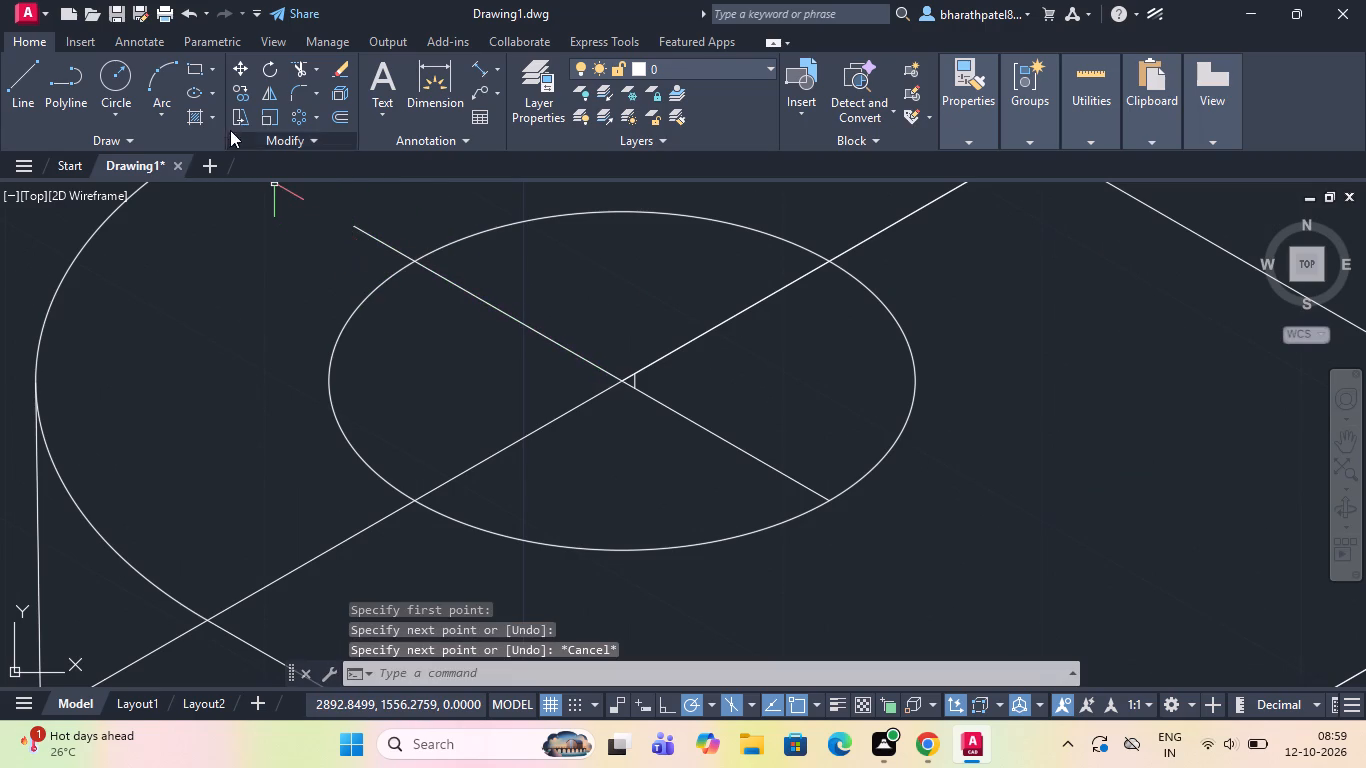
# Trim away the tiny vertical stub beside the opposite lug's hole centre.
pyautogui.click(297, 61)
pyautogui.scroll(3, 633, 416)
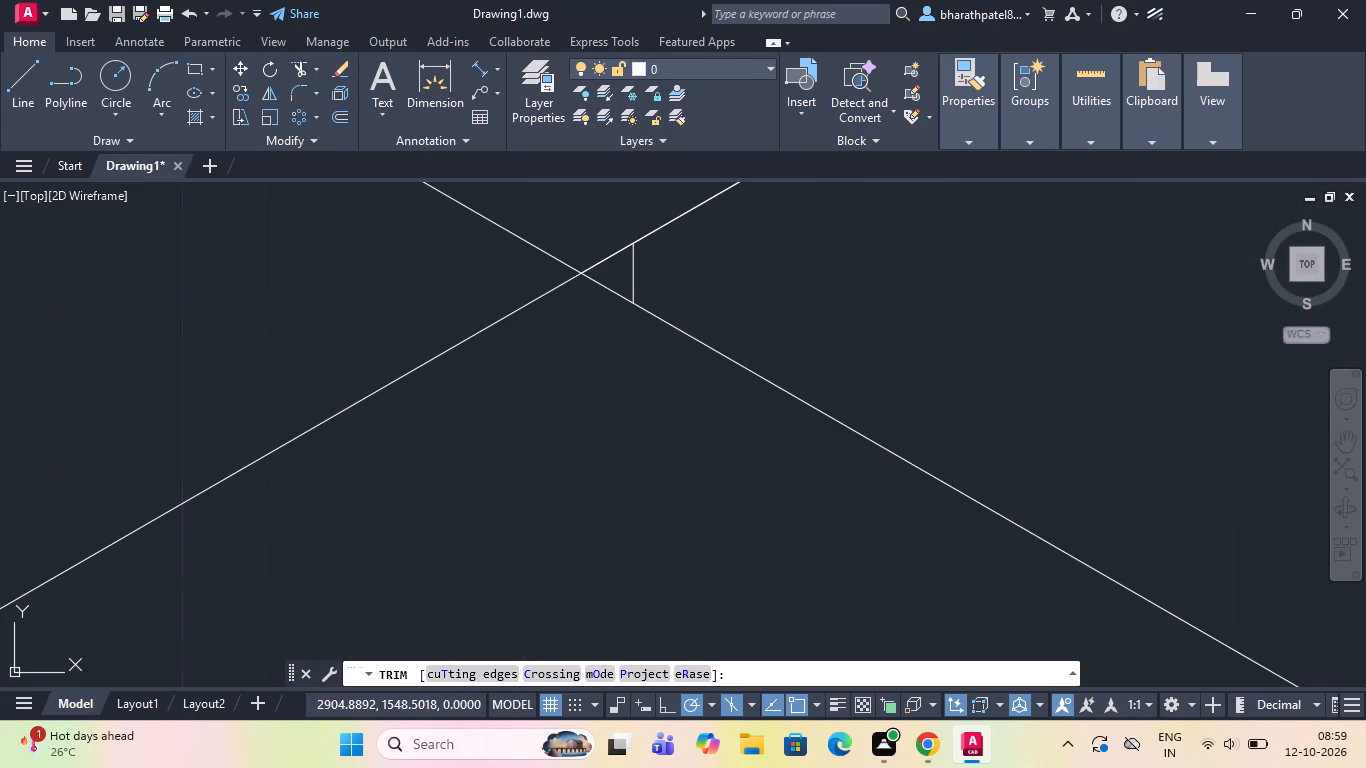
pyautogui.click(632, 276)
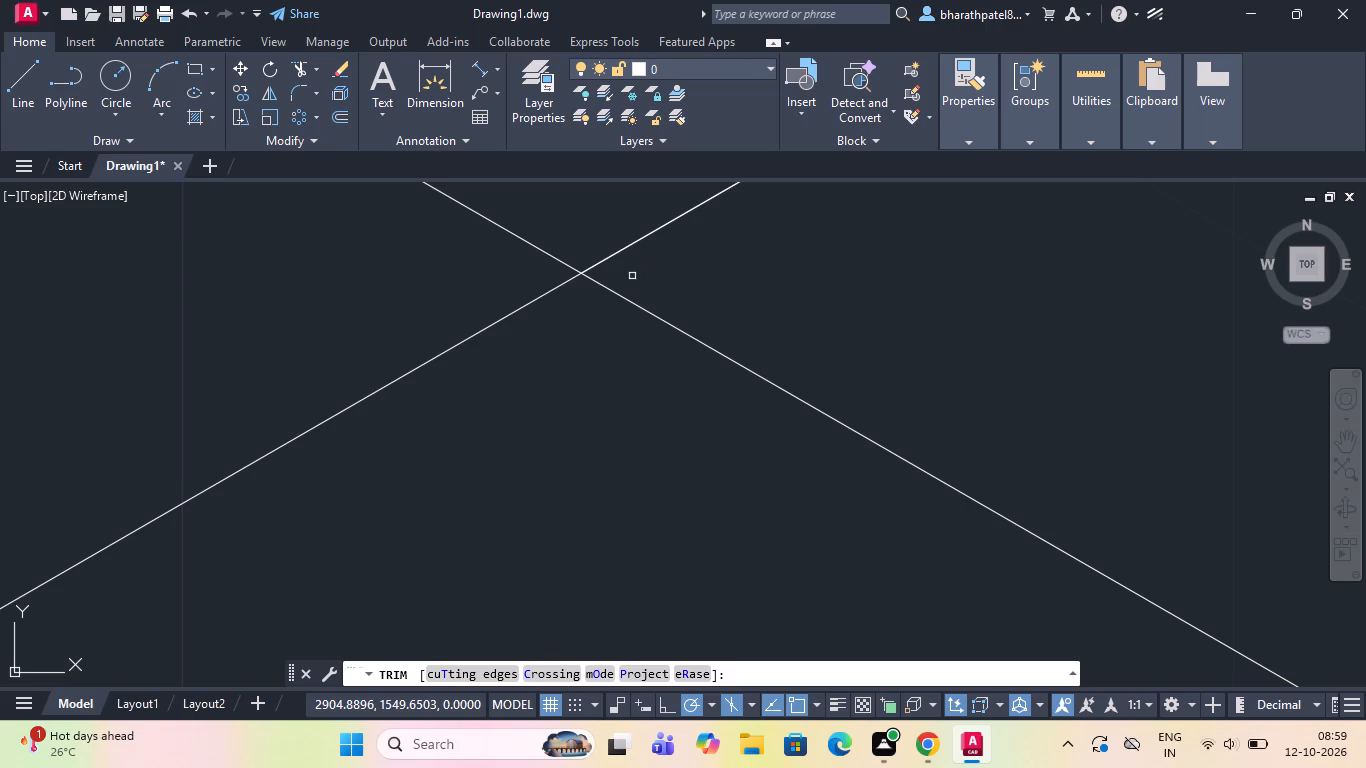
# Extend the opposite lug's cross centre line with a short line from the hole's front edge to just outside it.
pyautogui.click(28, 66)
pyautogui.scroll(-4, 120, 229)
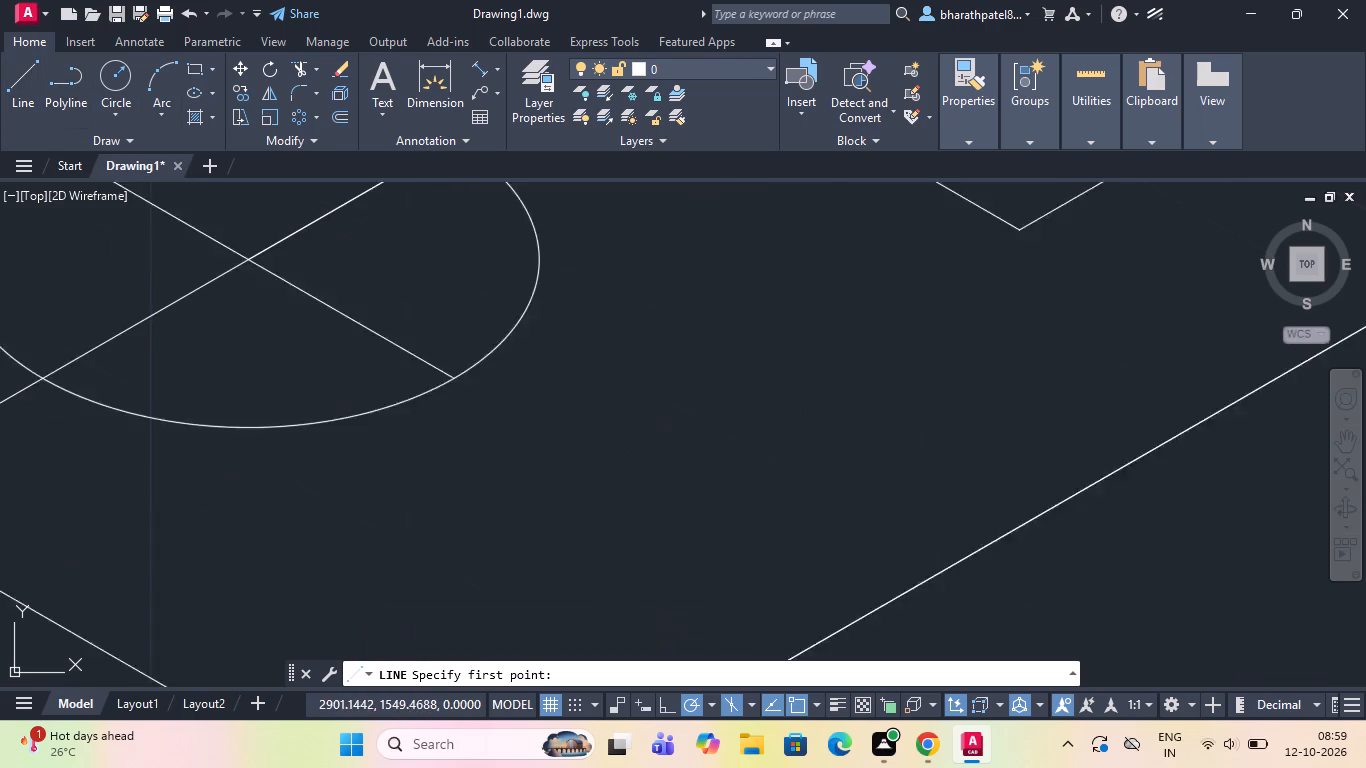
pyautogui.click(350, 340)
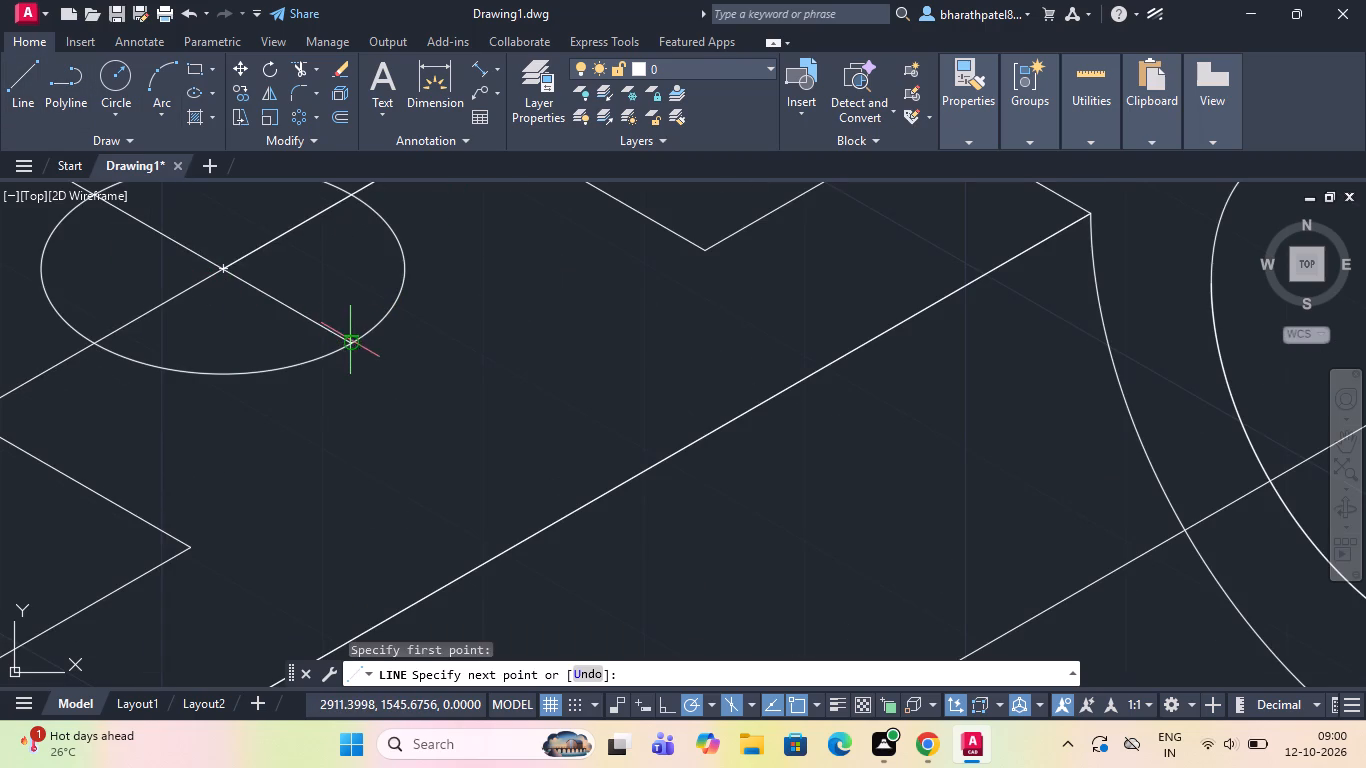
pyautogui.click(386, 364)
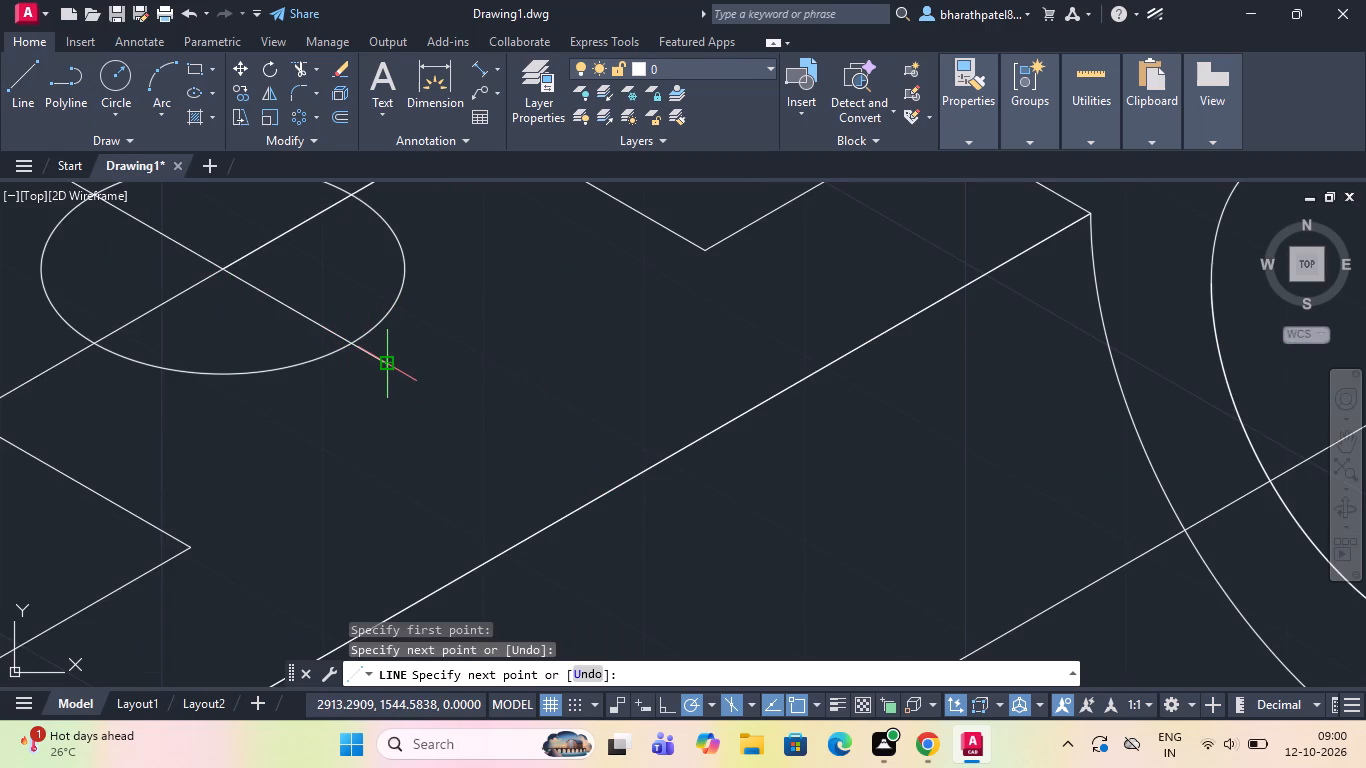
pyautogui.press('Escape')
# Draw a short guide line across the opposite lug's long centre line, between the hole and the rear end at the lug's outline.
pyautogui.scroll(-3, 393, 326)
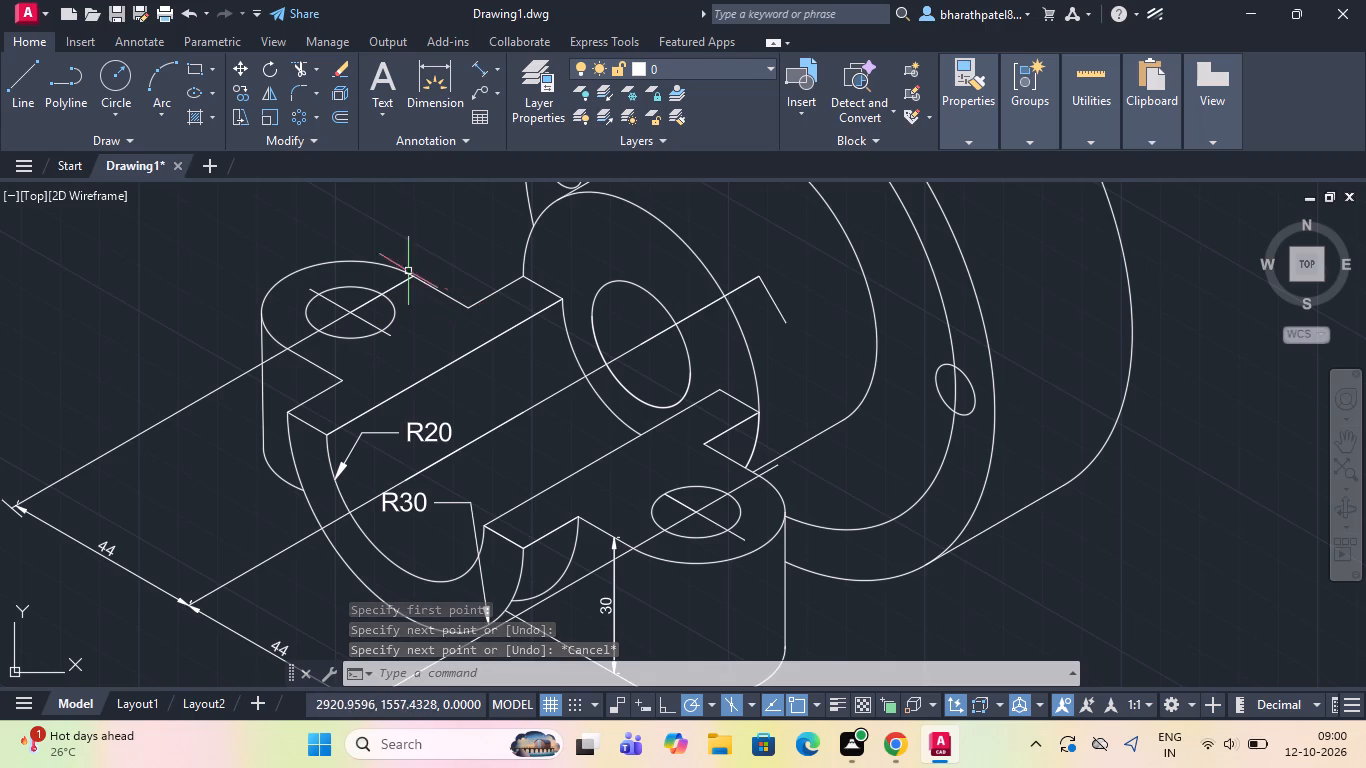
pyautogui.click(22, 84)
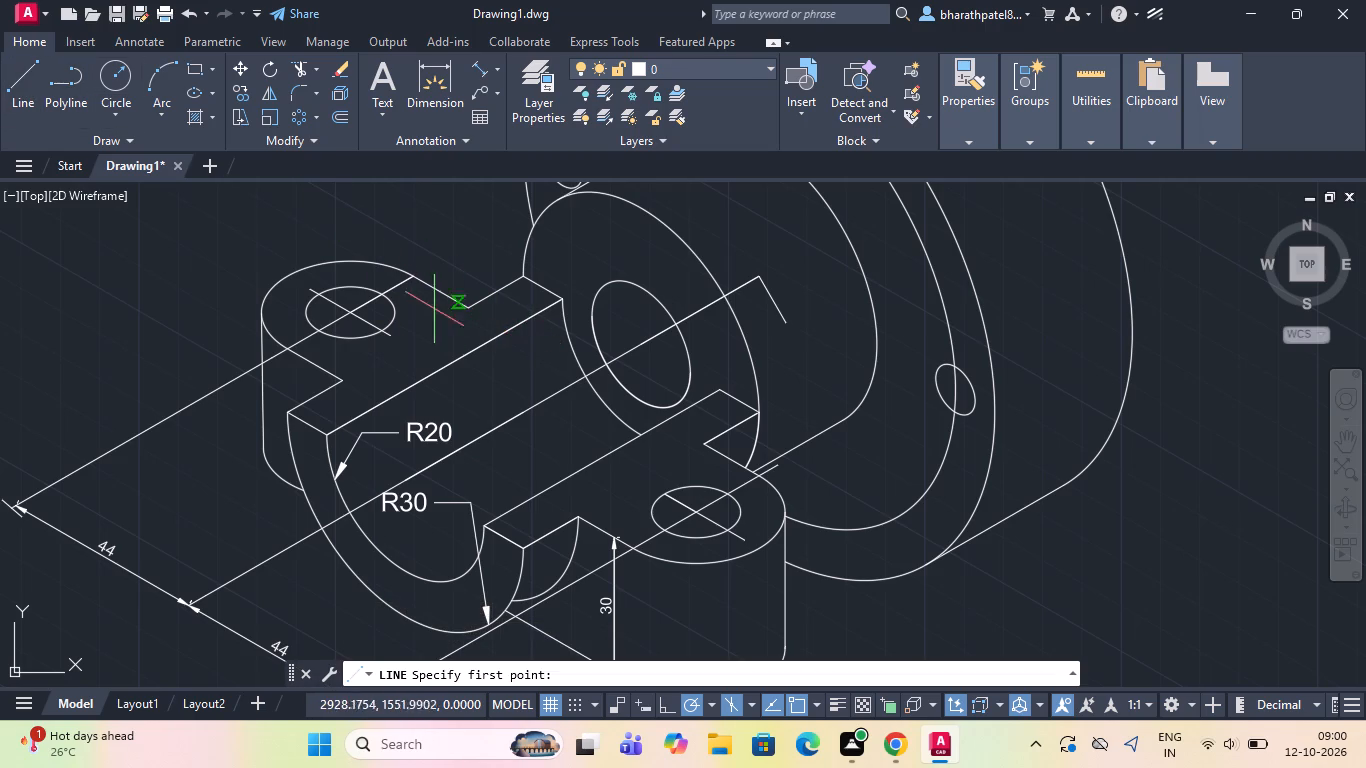
pyautogui.scroll(4, 412, 293)
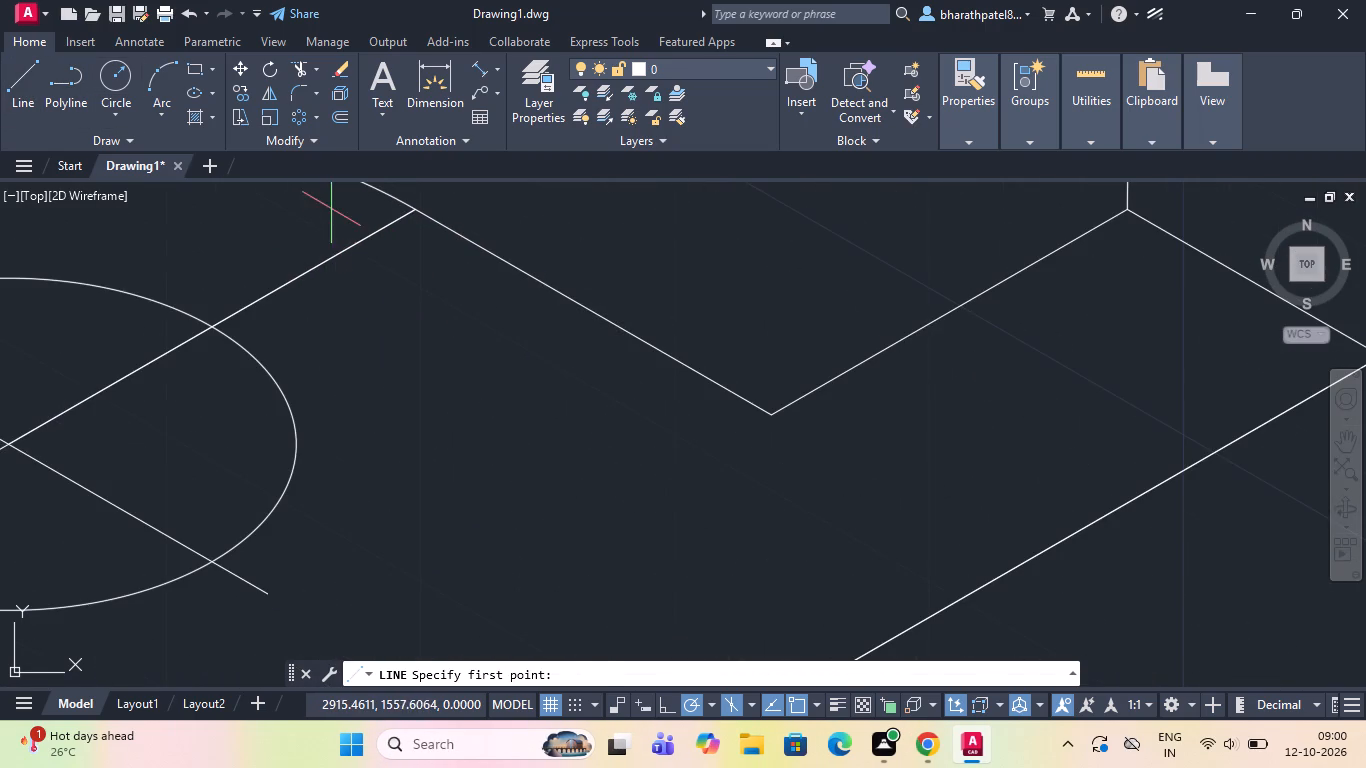
pyautogui.click(331, 203)
pyautogui.click(394, 280)
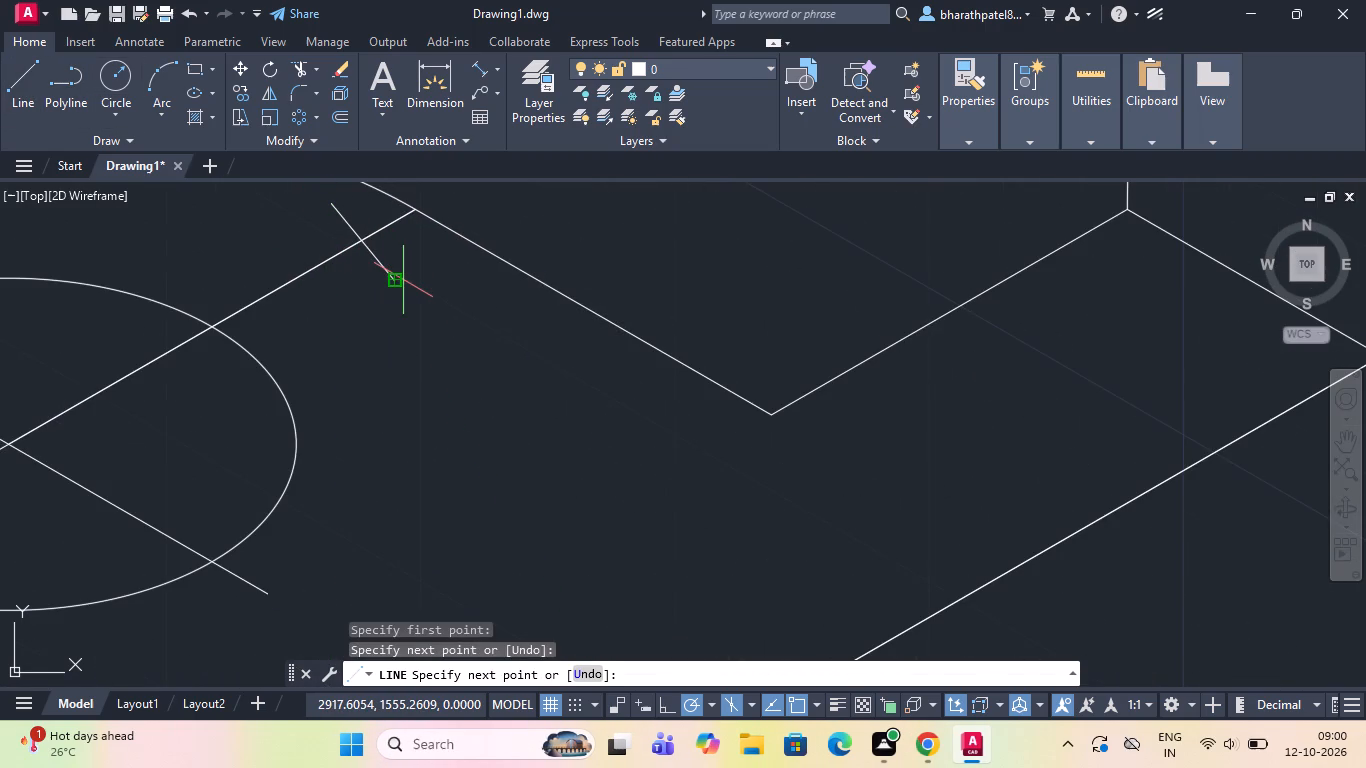
pyautogui.press('Escape')
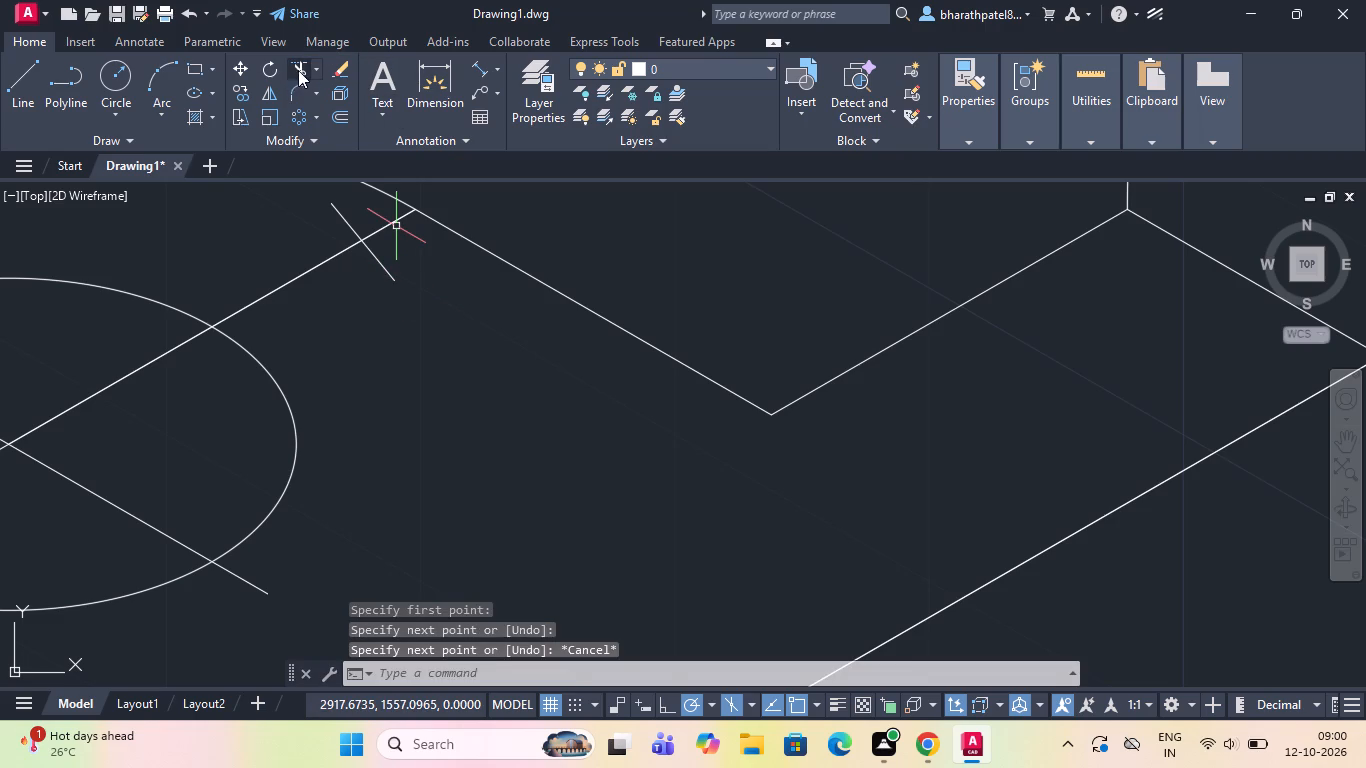
# Trim the opposite lug's centre-line end beyond the short guide line, and trim away both remaining halves of the guide line.
pyautogui.click(298, 69)
pyautogui.click(380, 226)
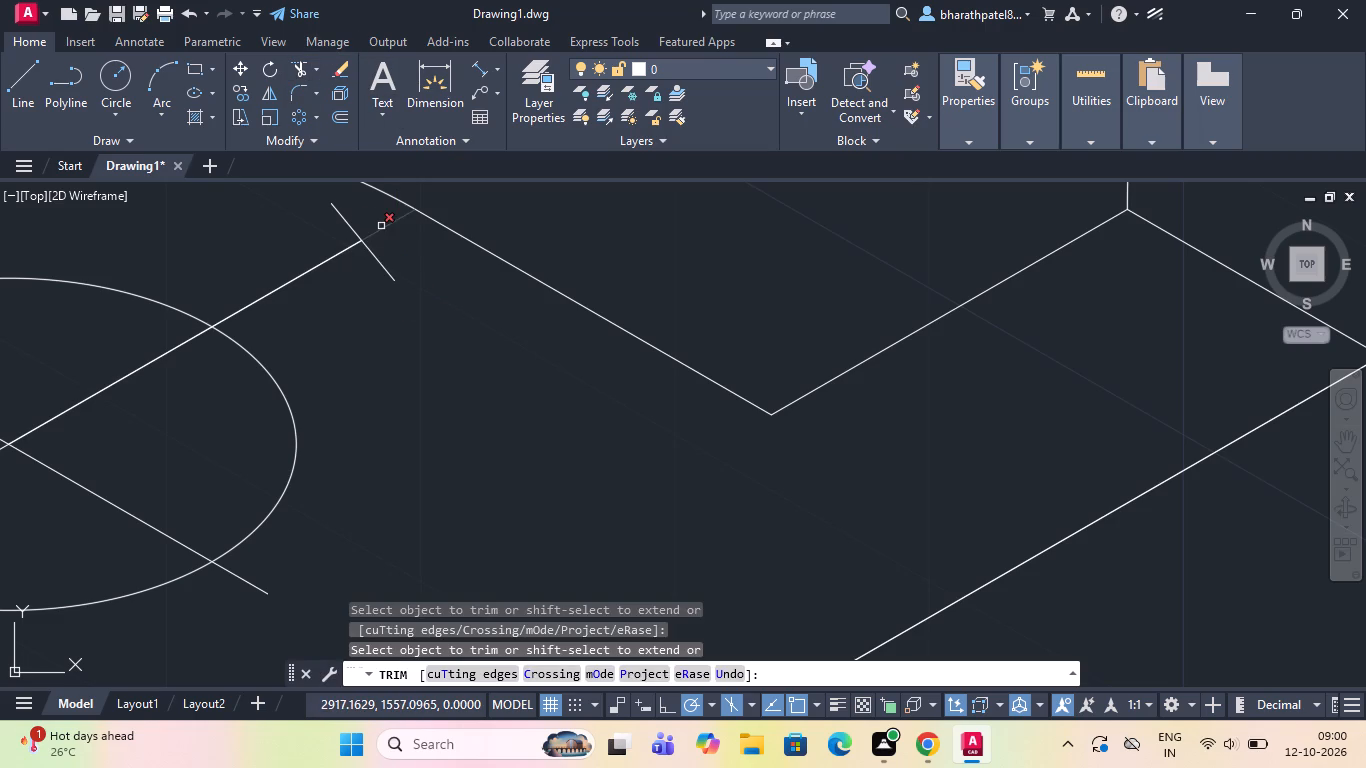
pyautogui.click(381, 226)
pyautogui.moveTo(334, 233); pyautogui.dragTo(369, 219)
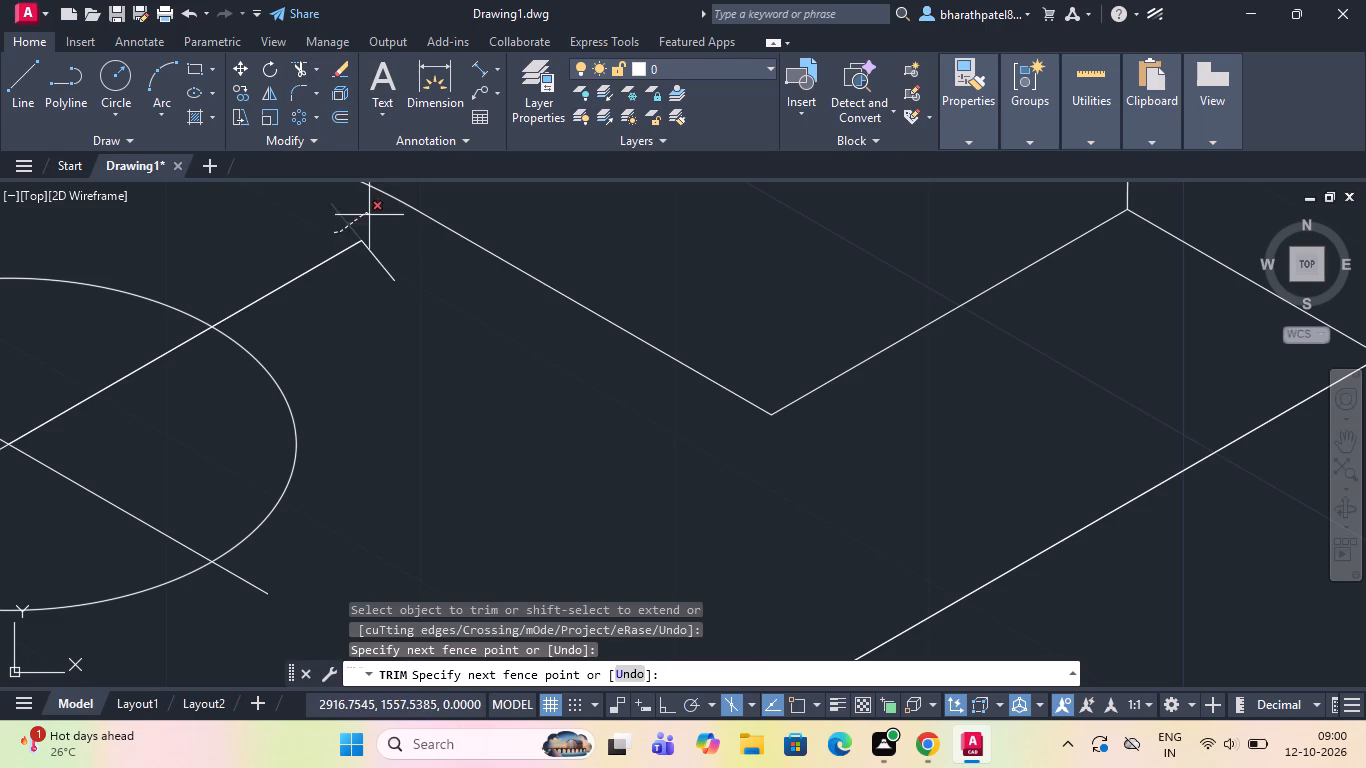
pyautogui.moveTo(369, 219); pyautogui.dragTo(366, 263)
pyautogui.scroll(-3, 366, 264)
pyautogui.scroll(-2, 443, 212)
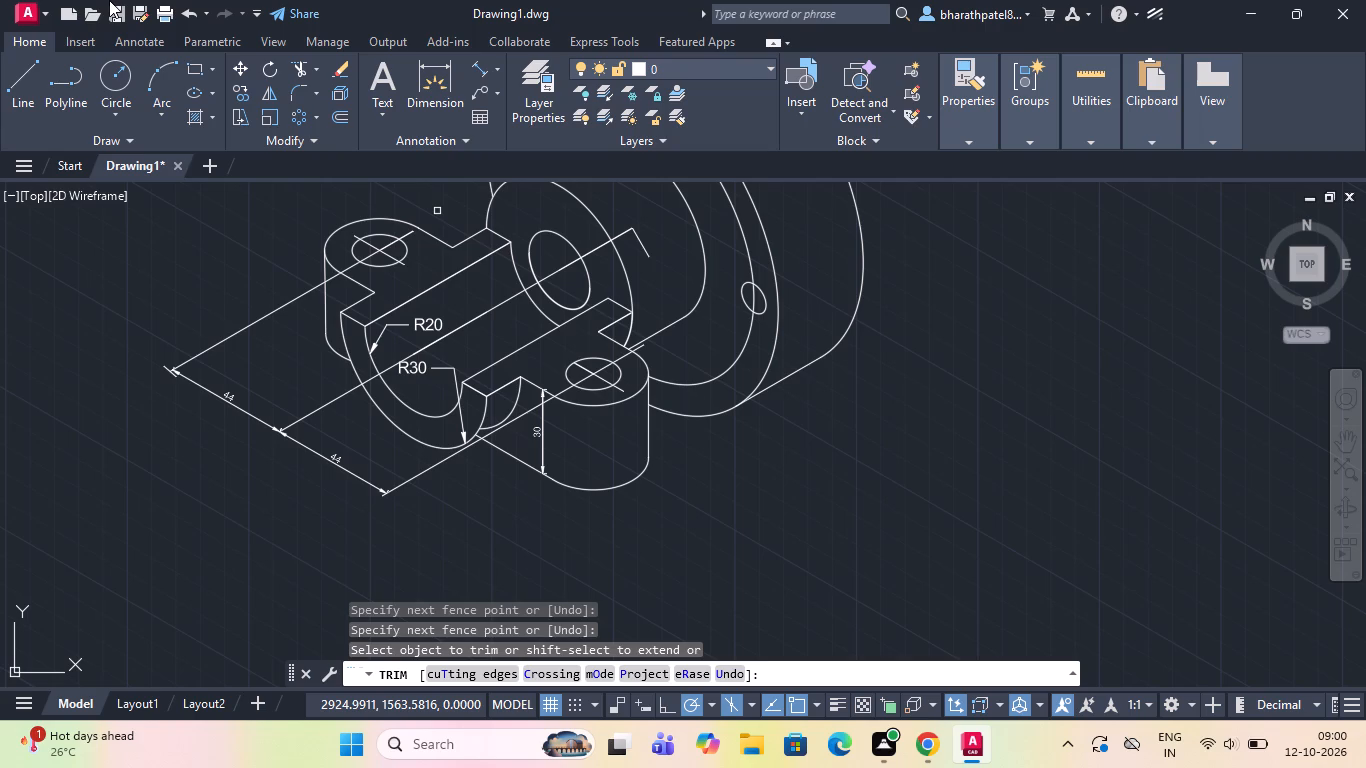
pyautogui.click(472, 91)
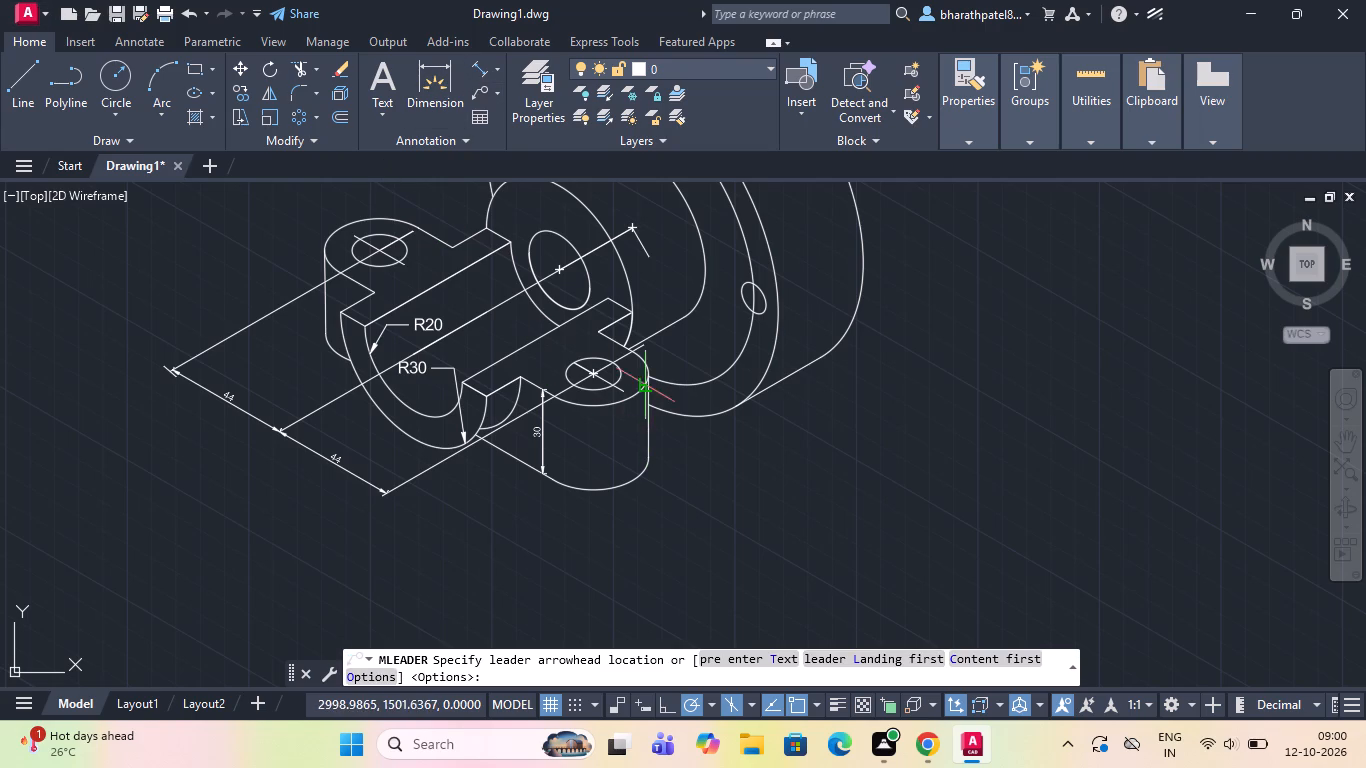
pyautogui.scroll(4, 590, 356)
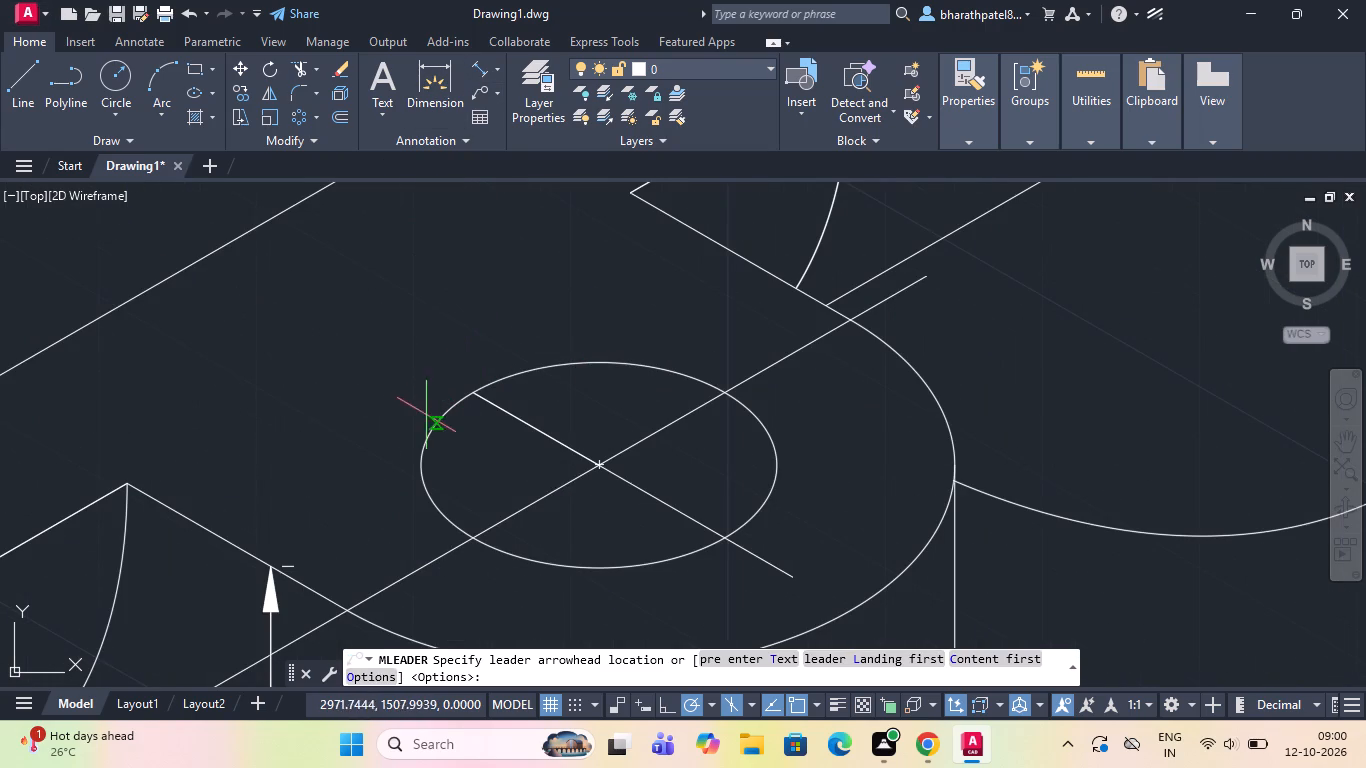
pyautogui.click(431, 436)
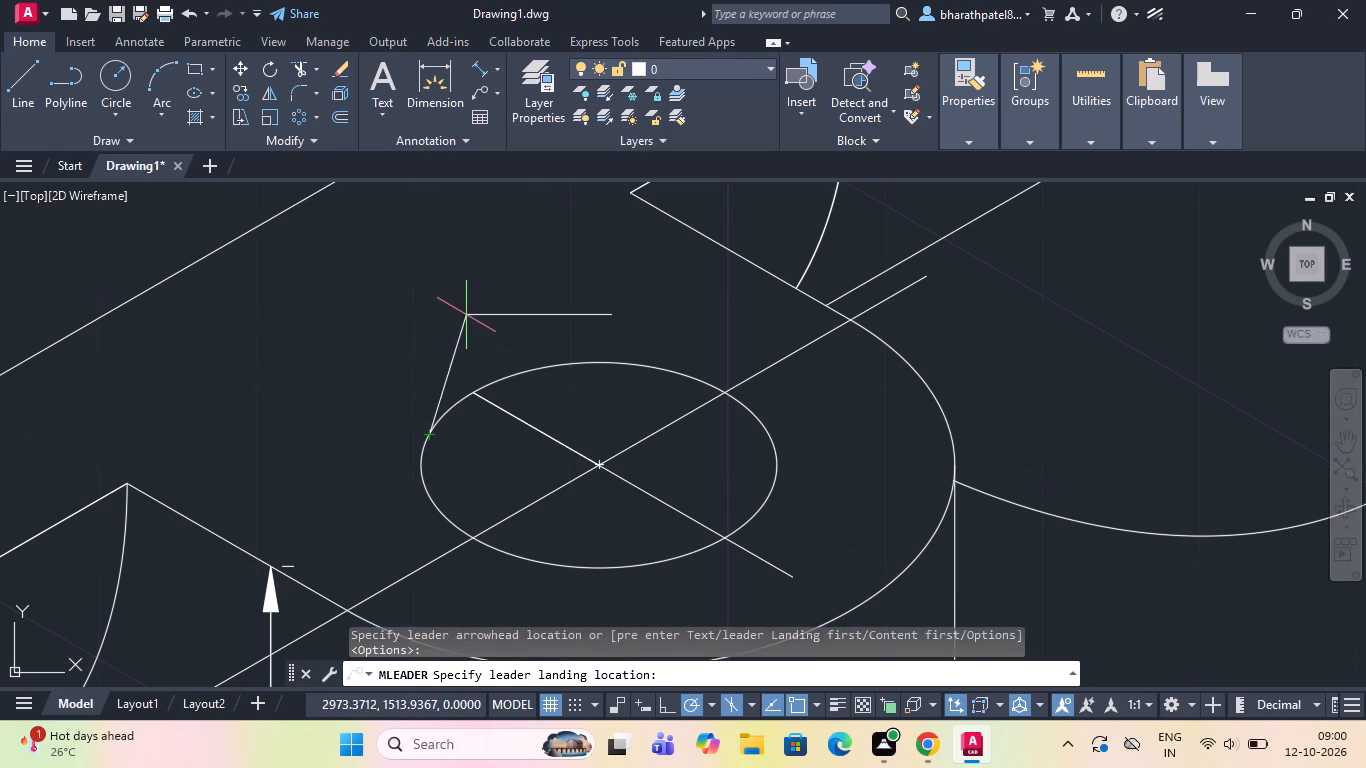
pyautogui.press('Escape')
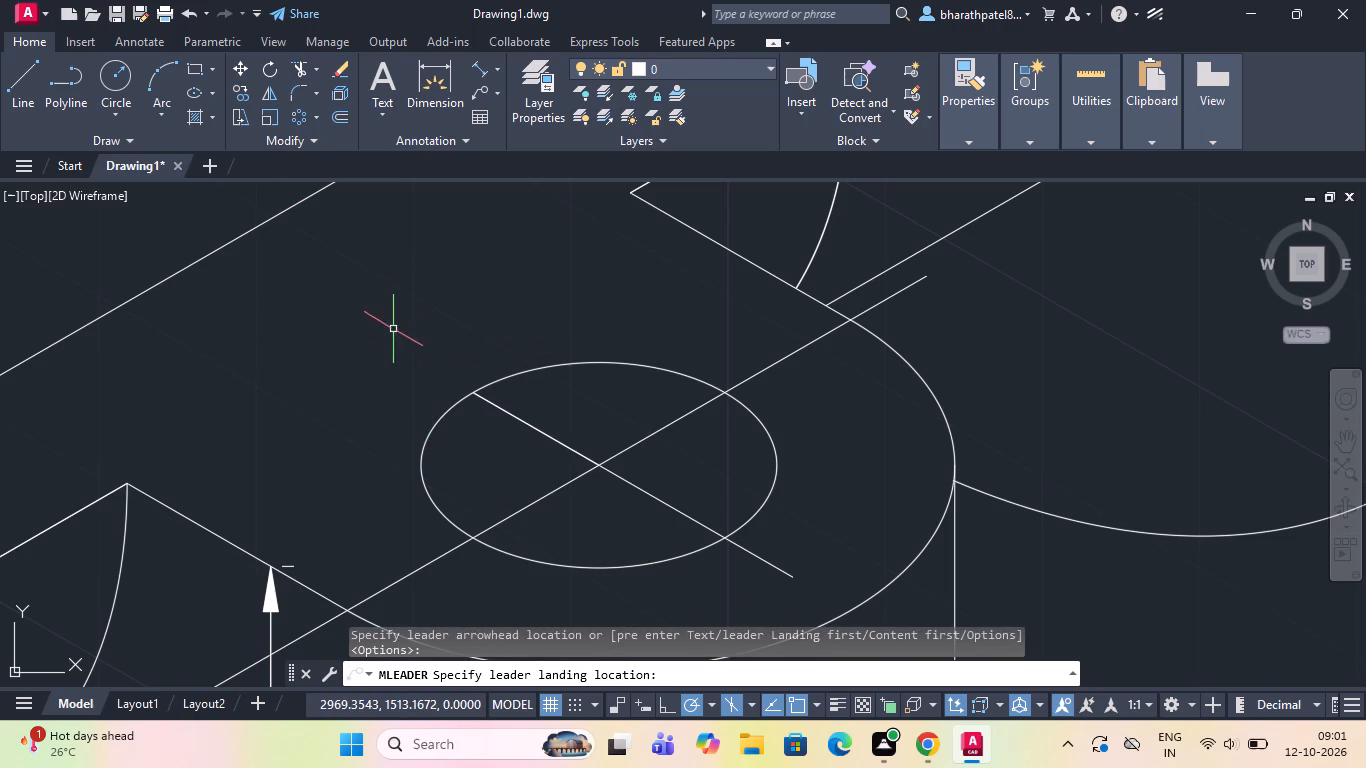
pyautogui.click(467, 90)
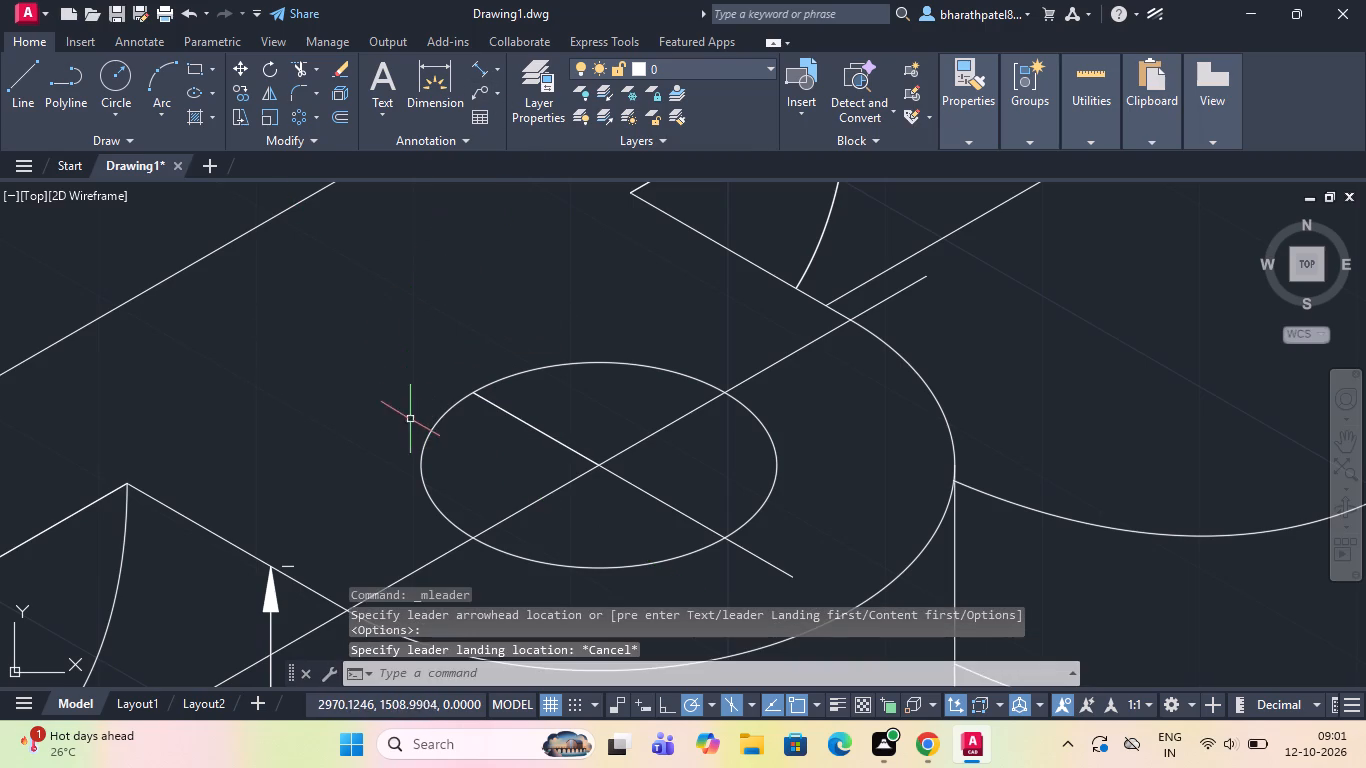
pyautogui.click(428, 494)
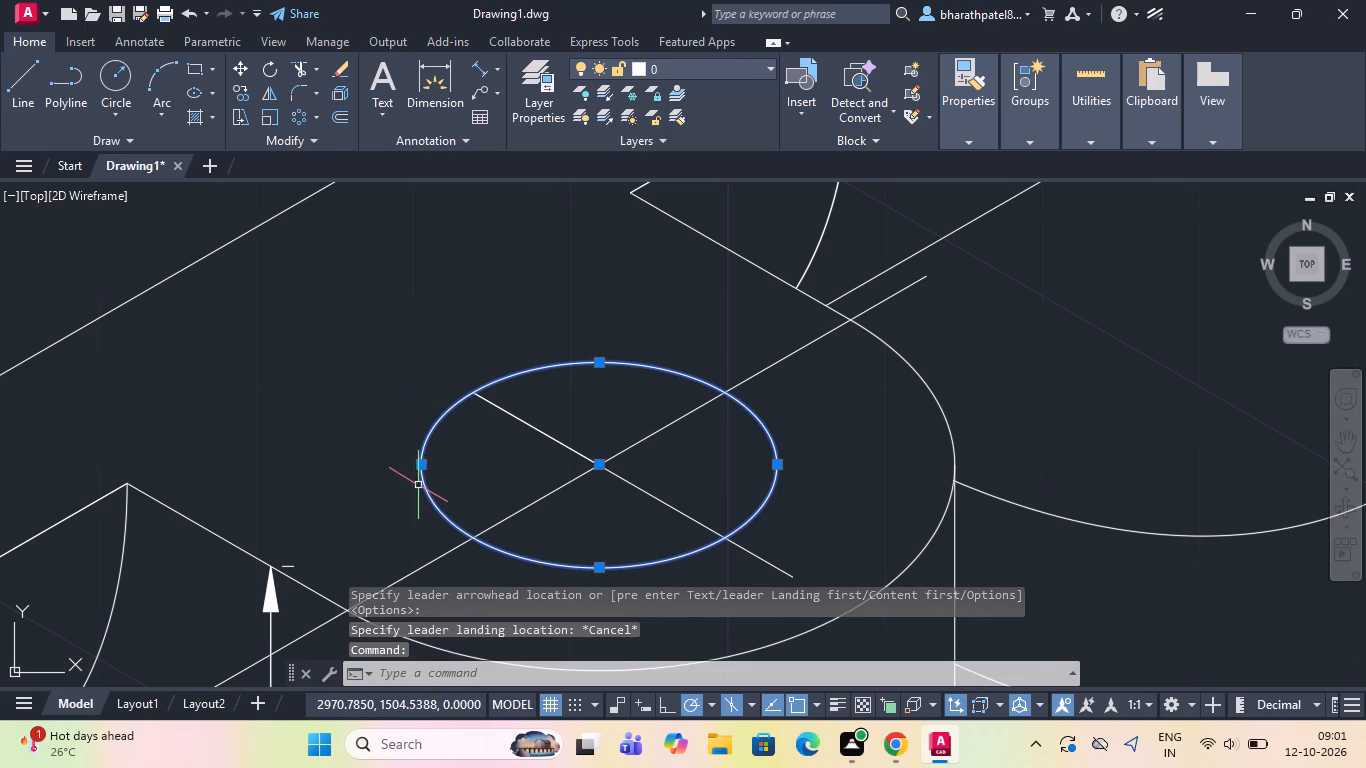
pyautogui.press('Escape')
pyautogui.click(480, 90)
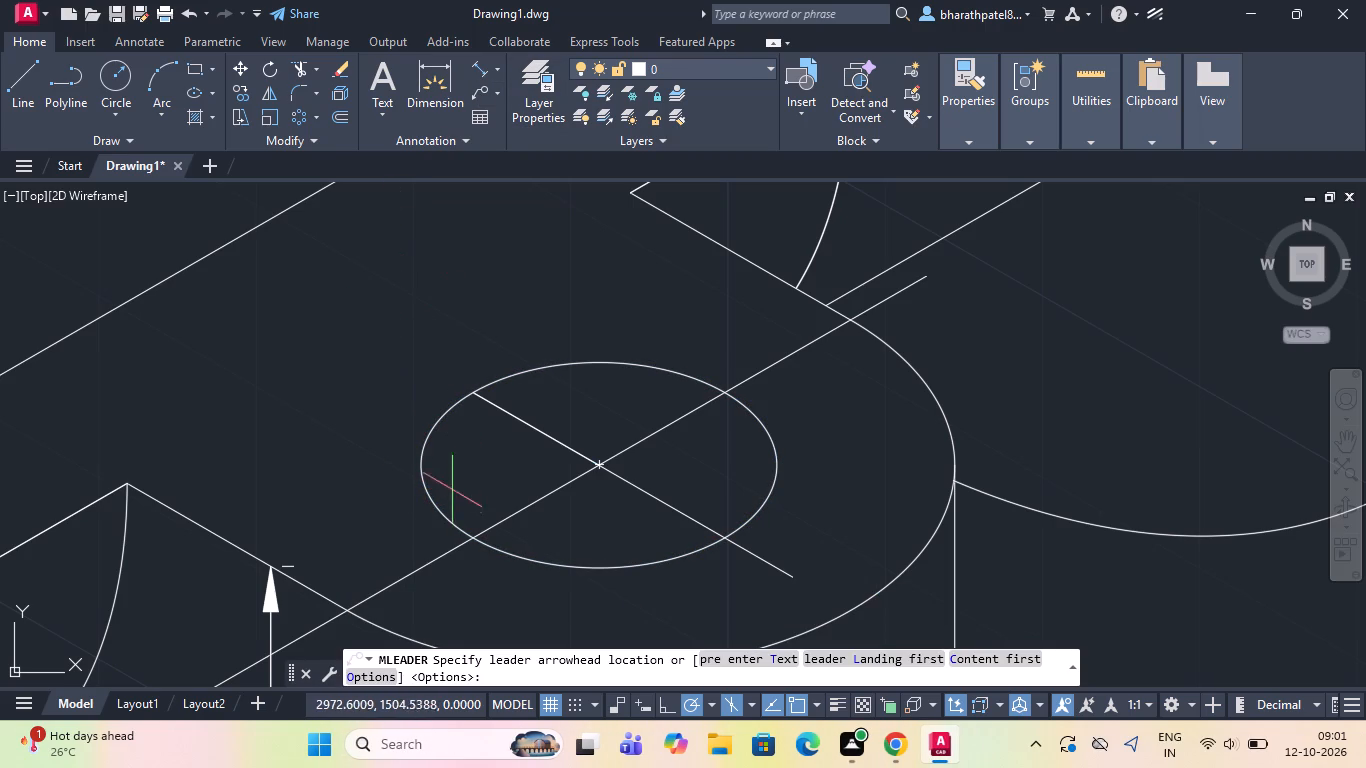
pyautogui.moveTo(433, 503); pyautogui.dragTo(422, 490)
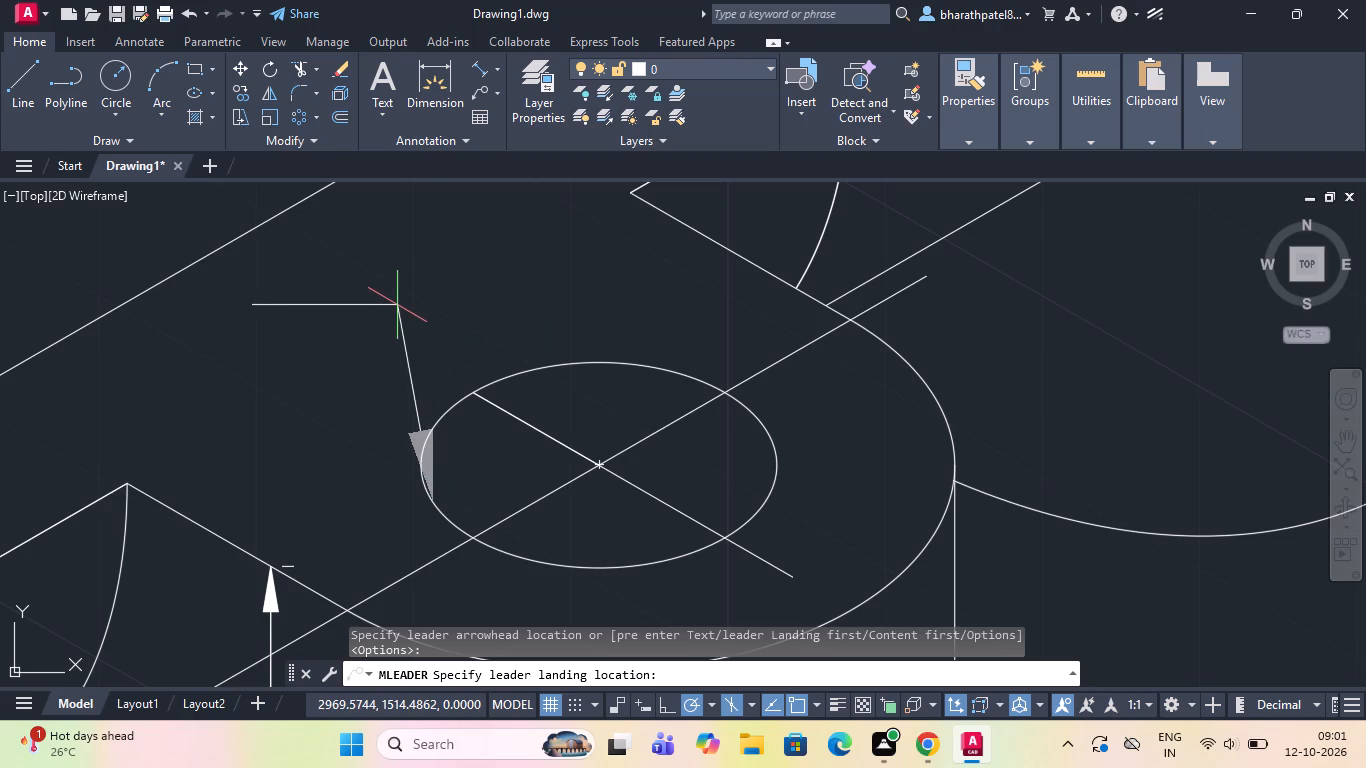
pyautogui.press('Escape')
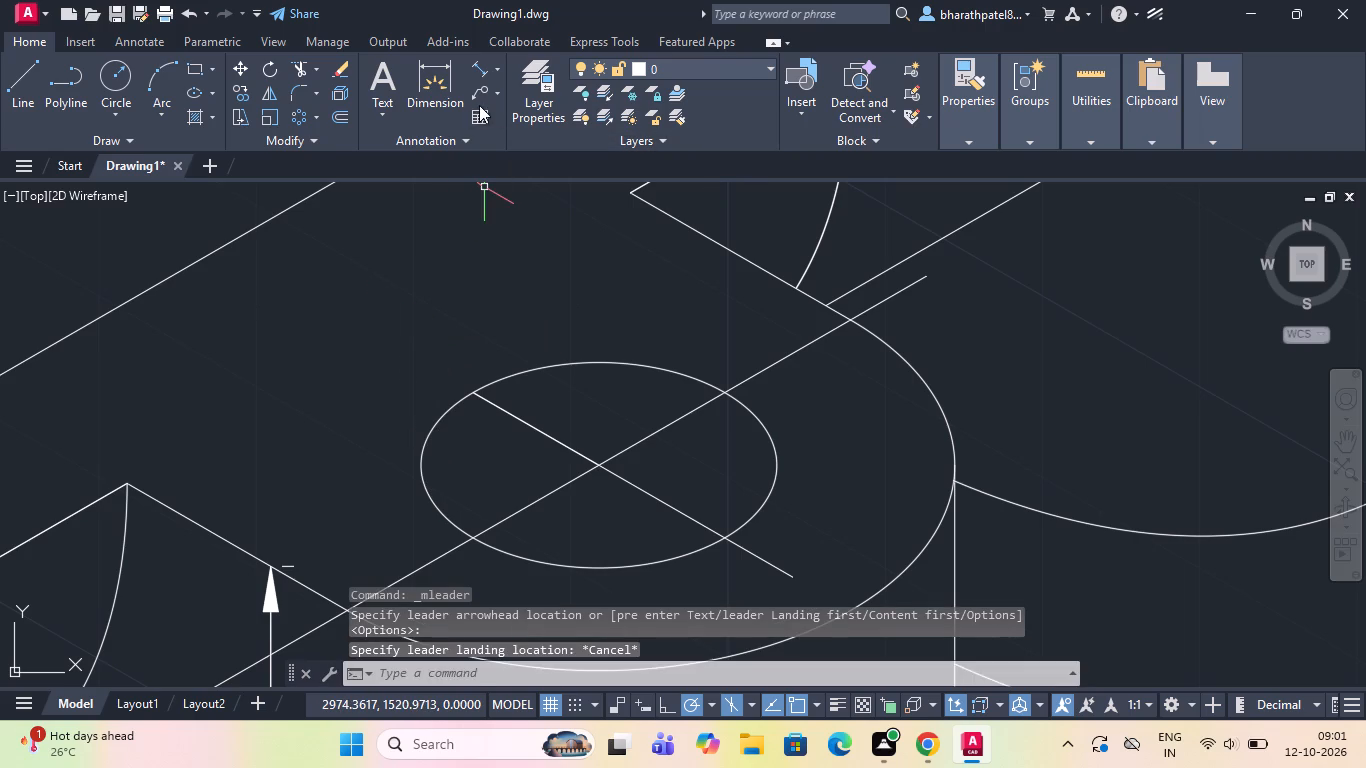
# Place a multileader with its arrowhead on the front lug's hole edge and its landing about 9.9 units straight above.
pyautogui.click(479, 89)
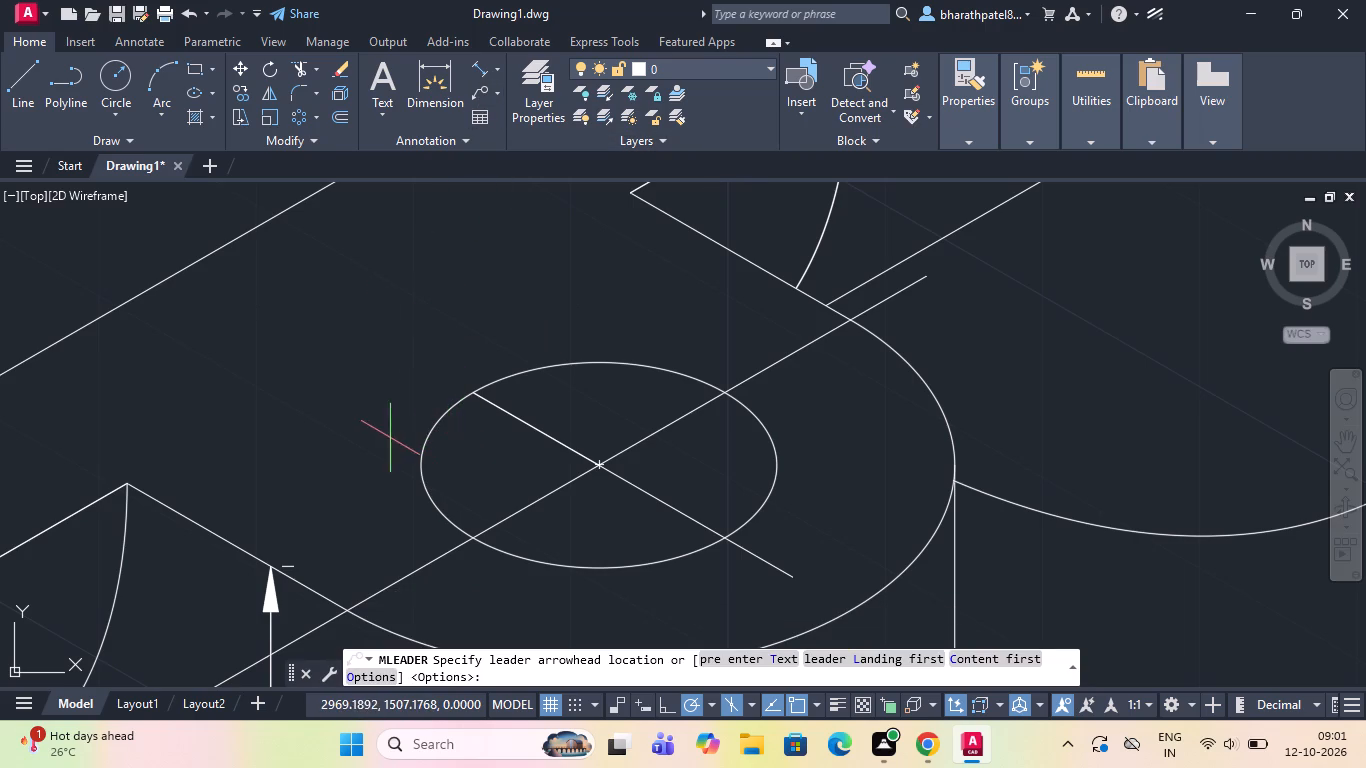
pyautogui.moveTo(424, 455); pyautogui.dragTo(396, 443)
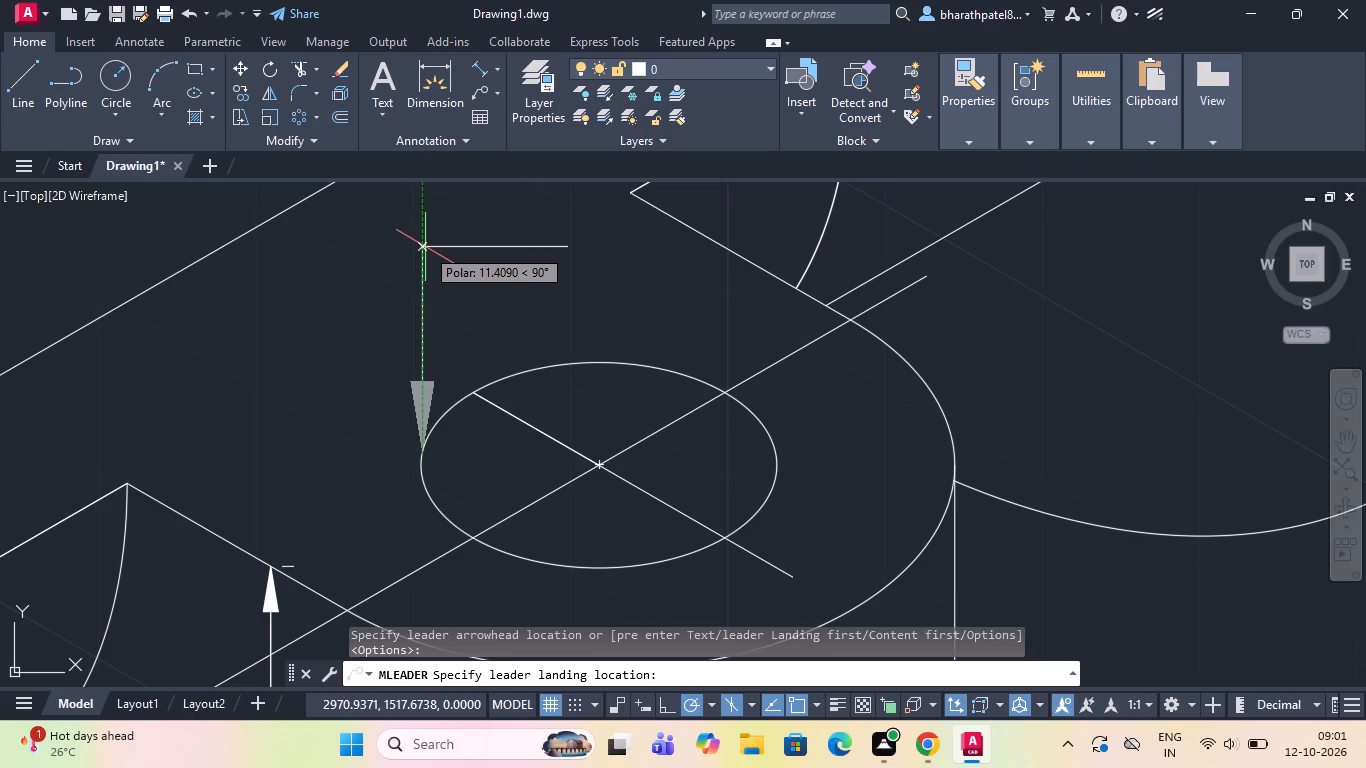
pyautogui.click(414, 275)
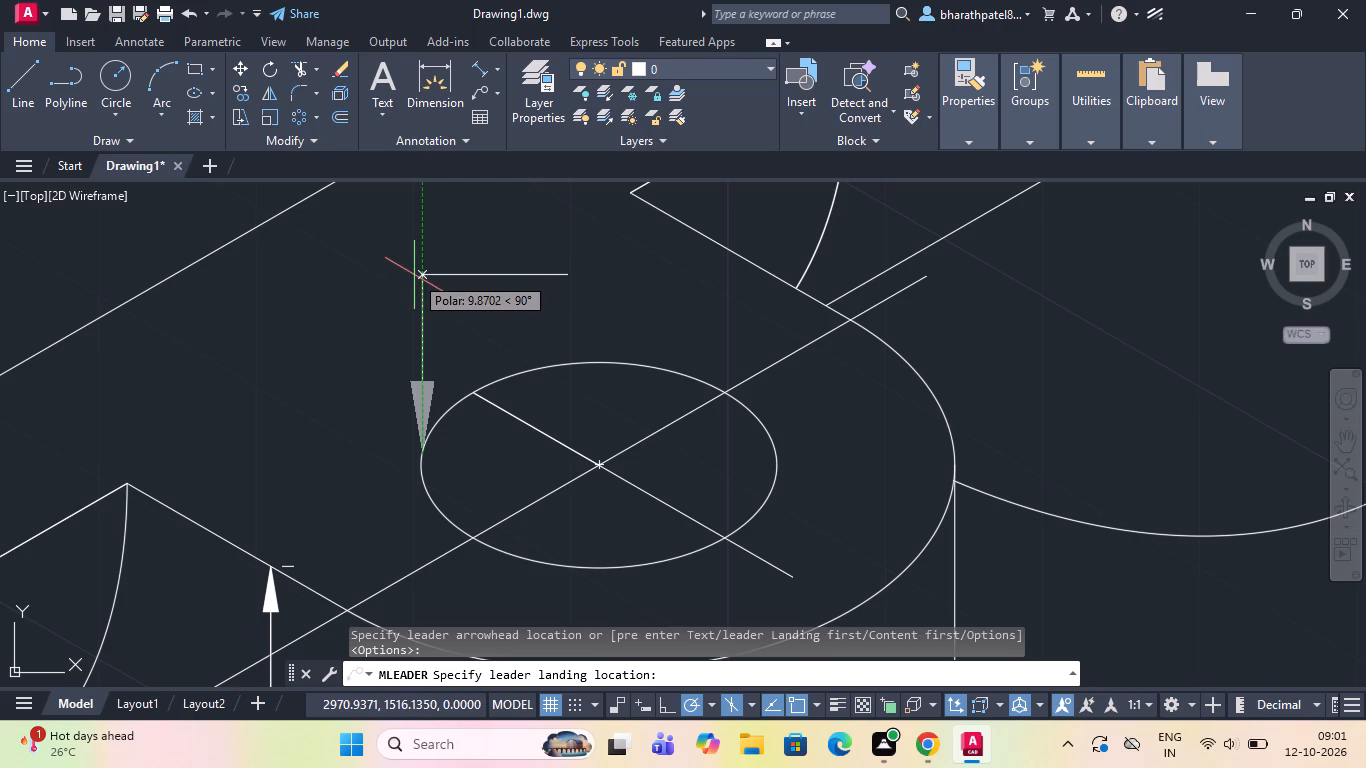
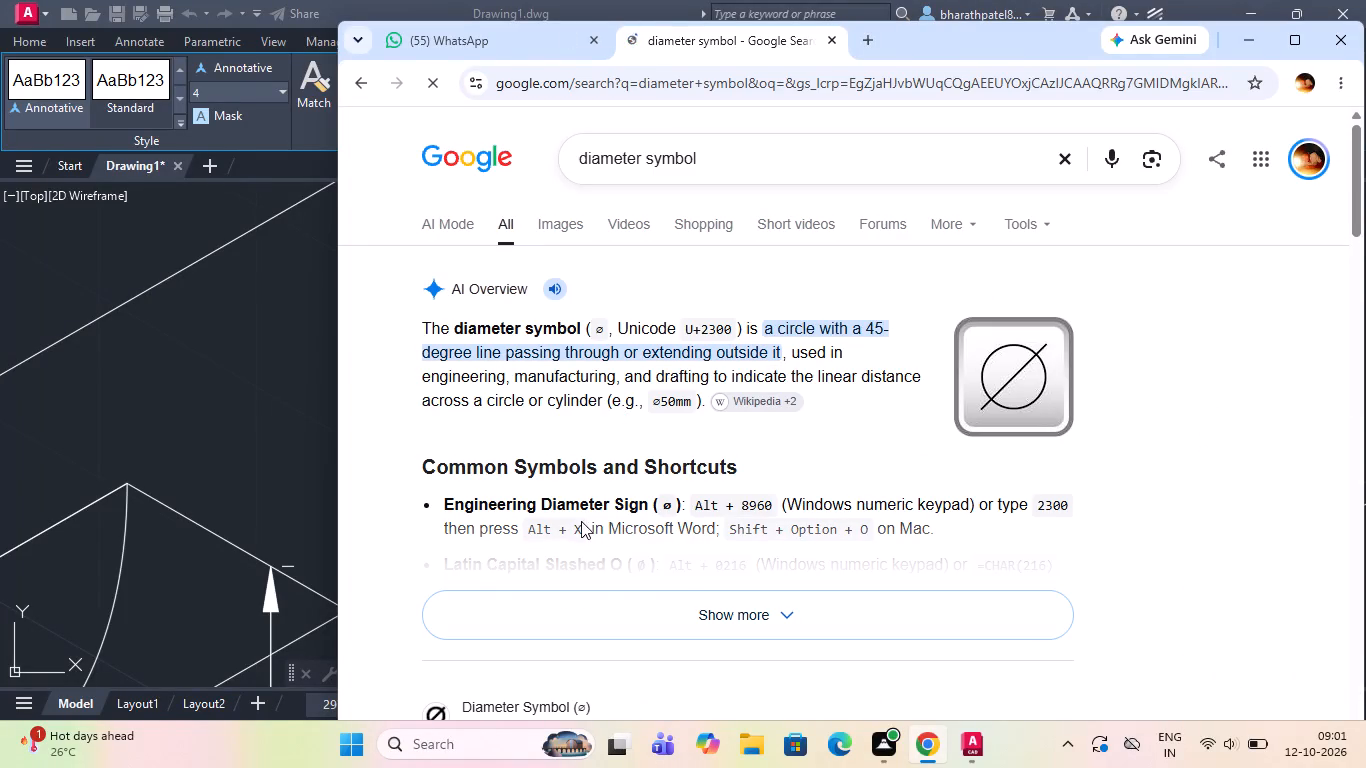
# Expand the browser's diameter symbol overview and copy the third slashed-circle symbol from the row of variants.
pyautogui.click(704, 602)
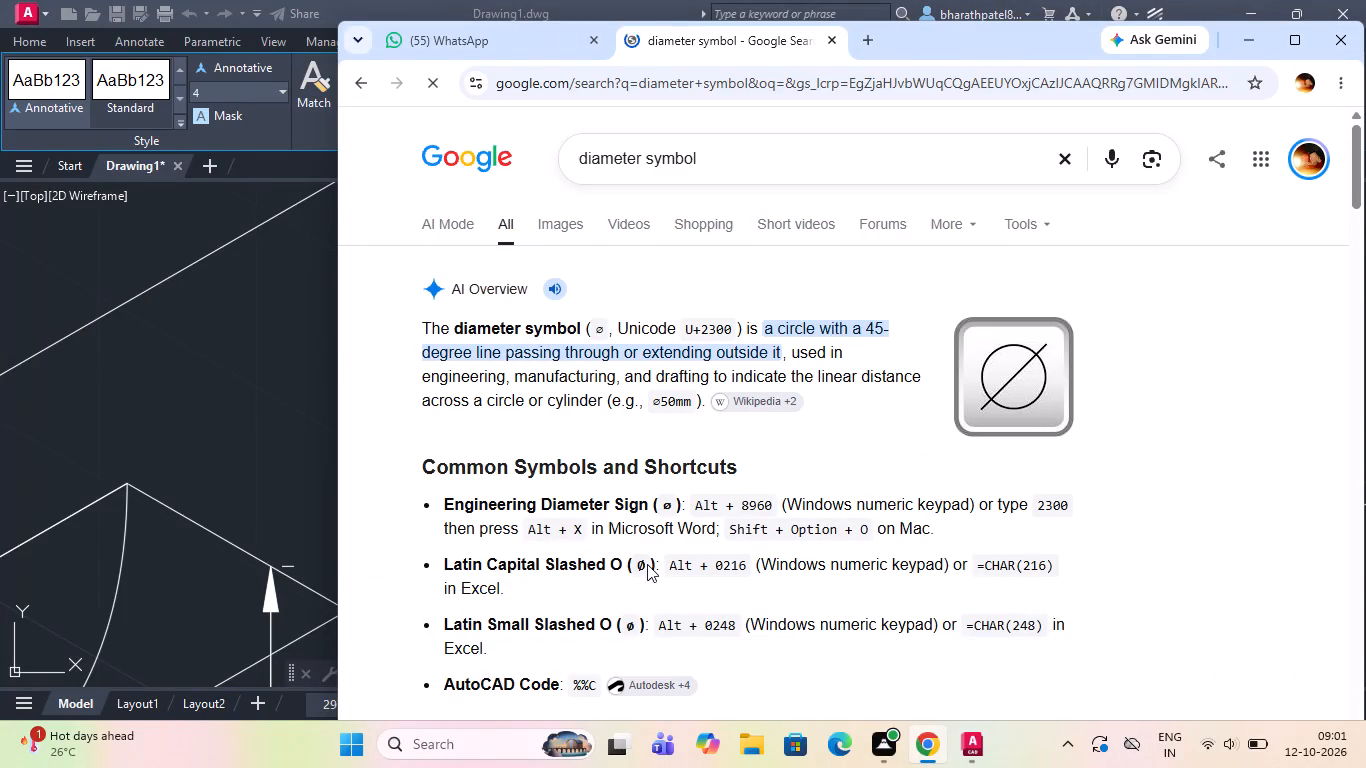
pyautogui.scroll(-3, 641, 543)
pyautogui.scroll(-3, 580, 418)
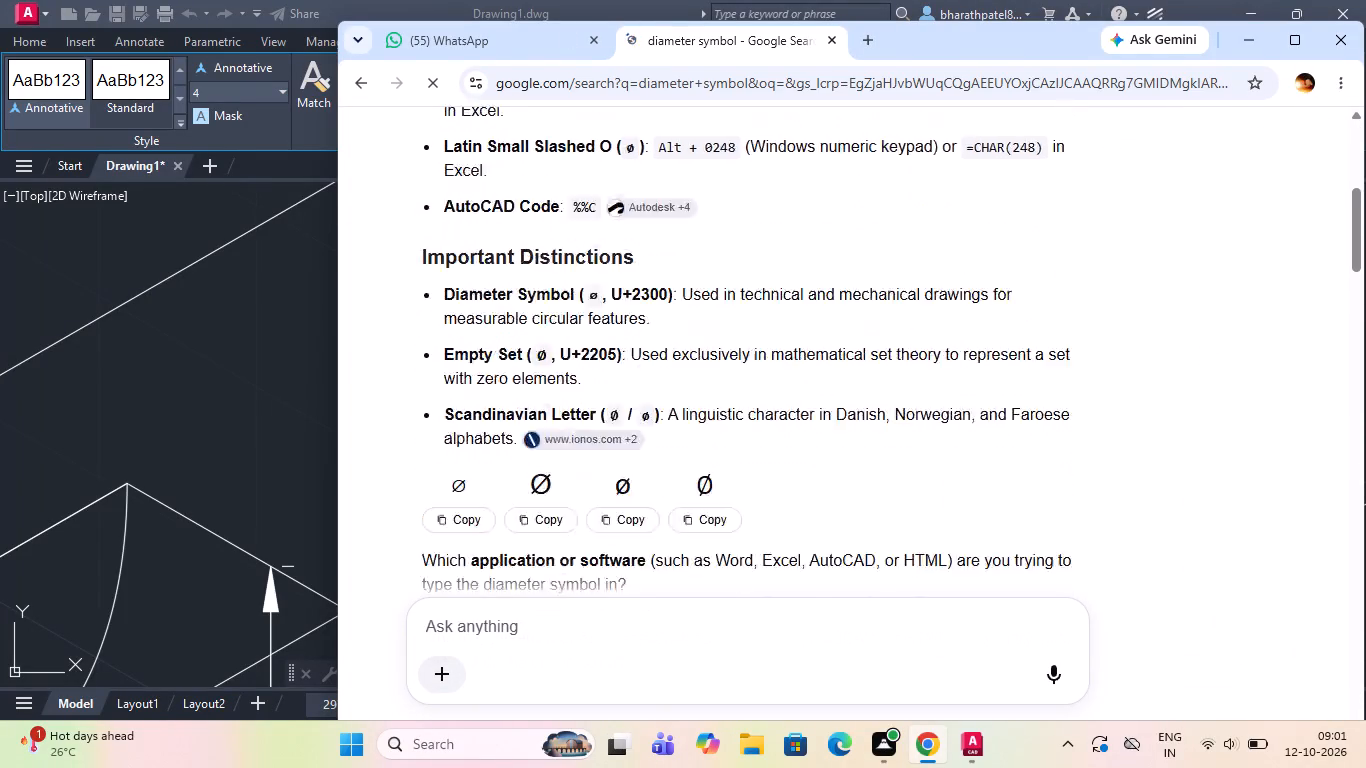
pyautogui.click(626, 402)
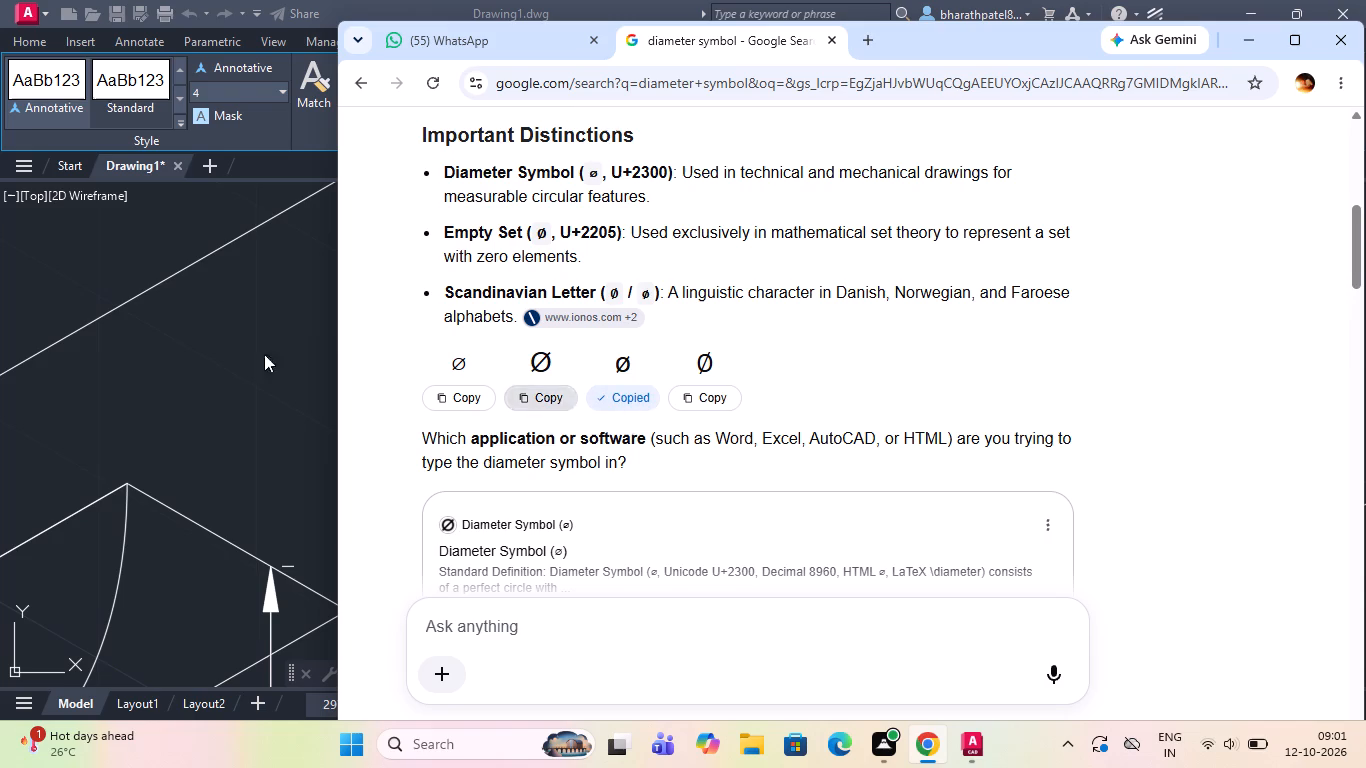
# Switch back to AutoCAD and label the front lug's hole leader "ø 16 HOLE", using the copied symbol.
pyautogui.click(207, 325)
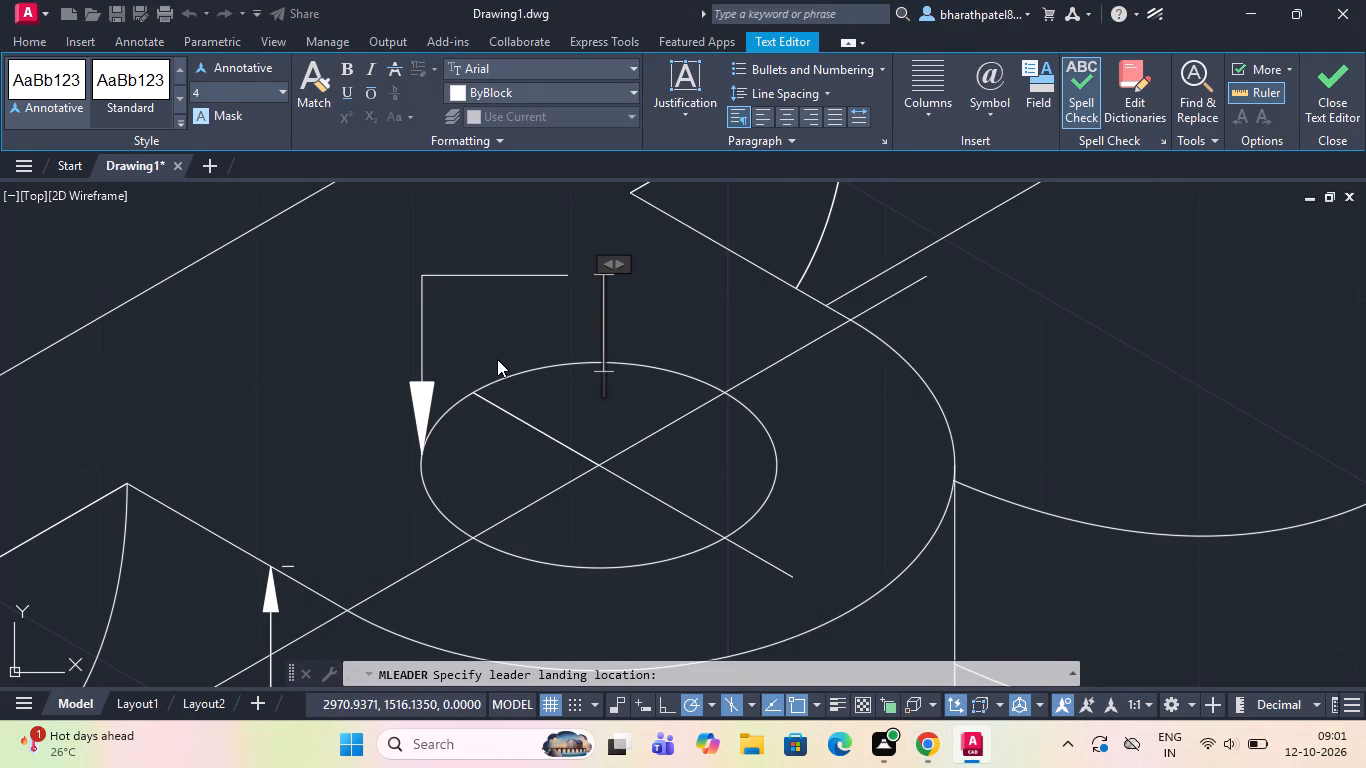
pyautogui.hotkey('ctrl', 'v')
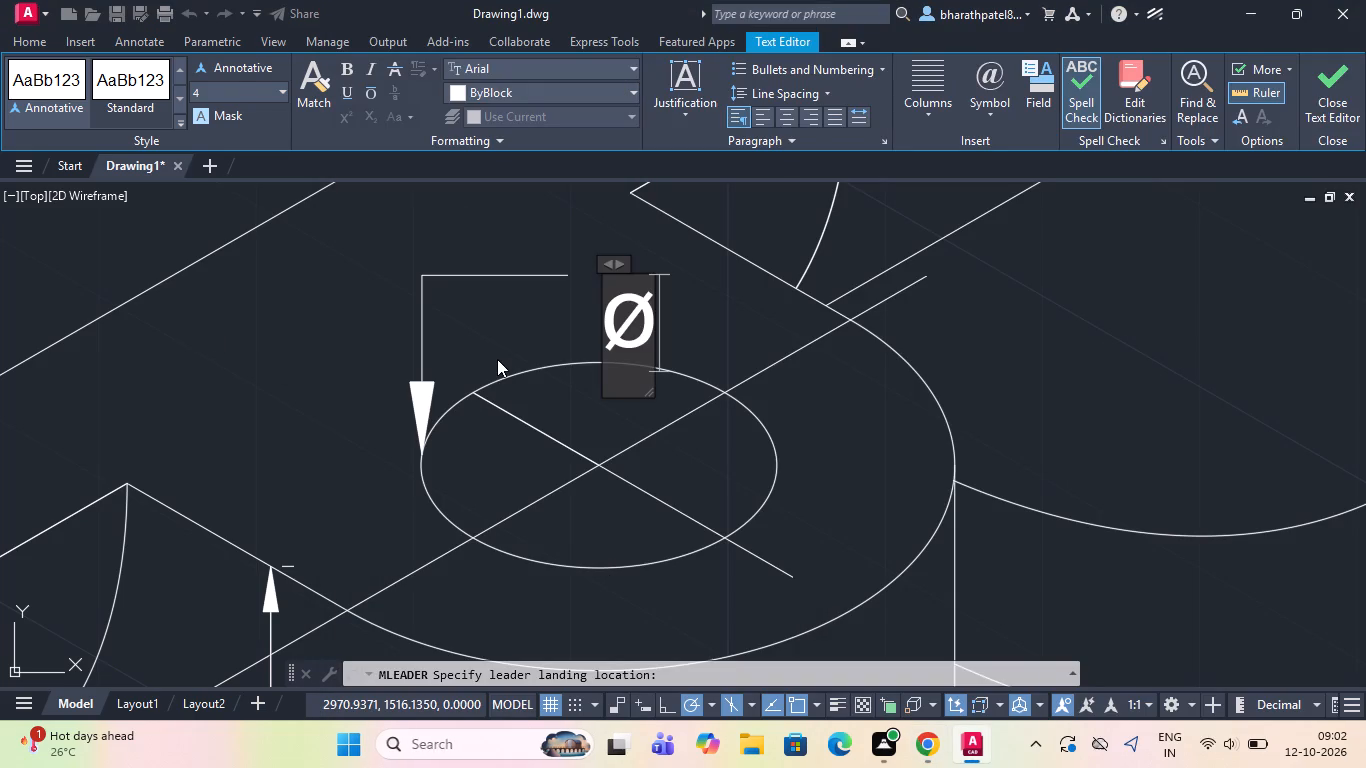
pyautogui.press('space')
pyautogui.write('1')
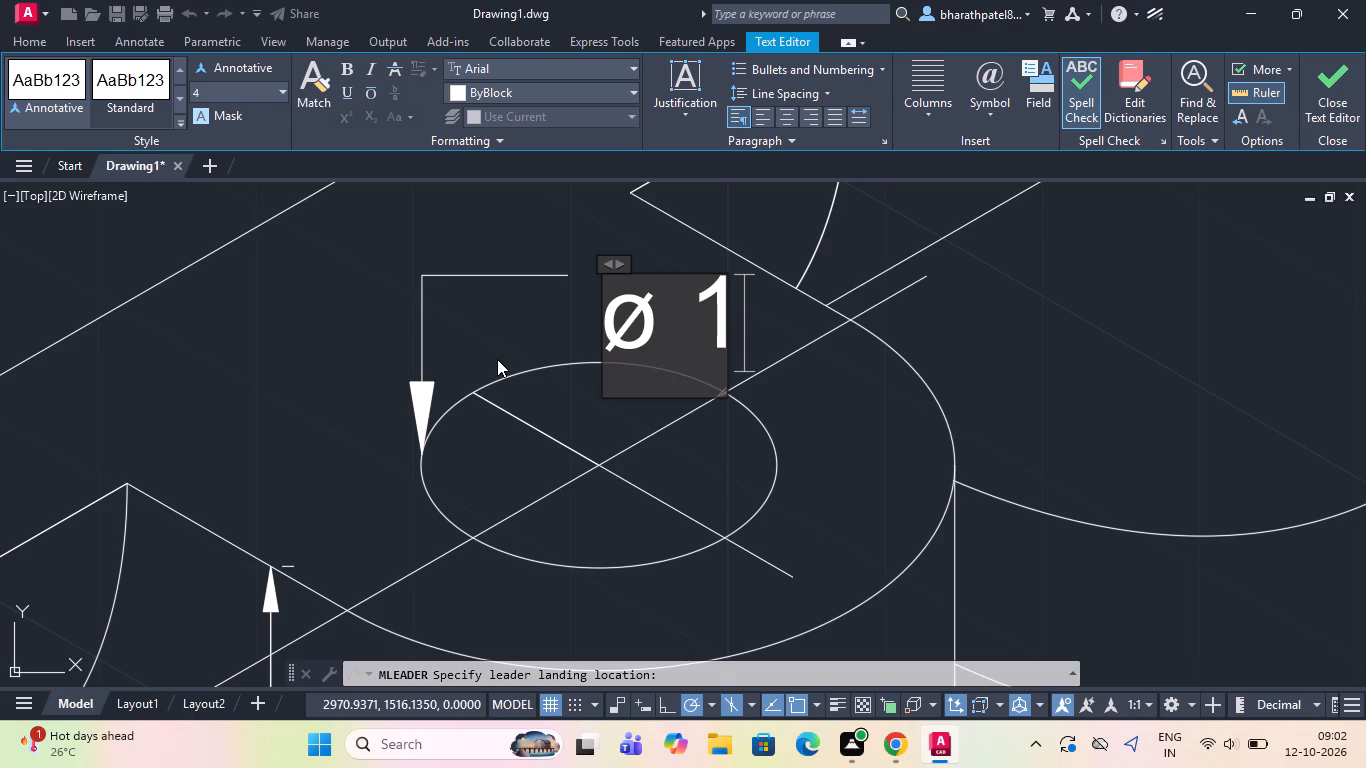
pyautogui.write('6')
pyautogui.press('space')
pyautogui.write('HOLE')
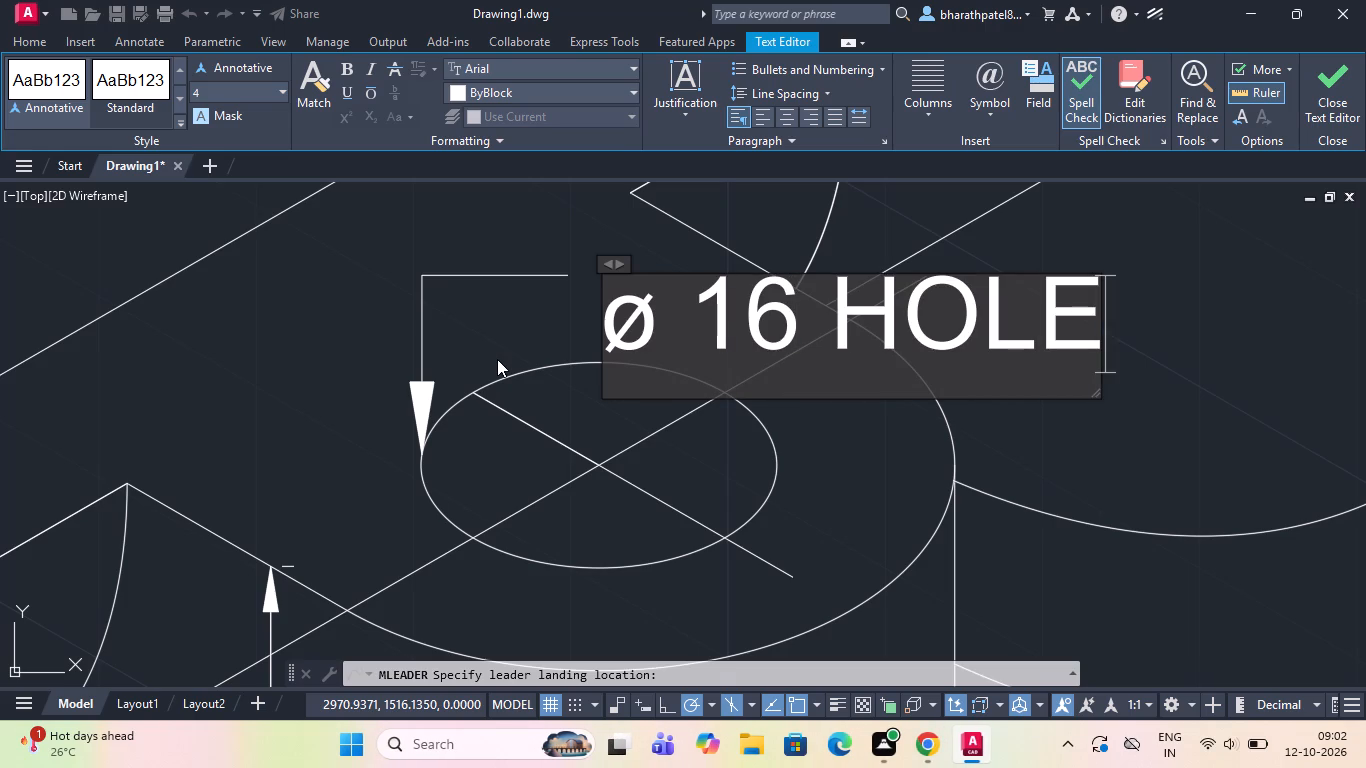
pyautogui.press('Return')
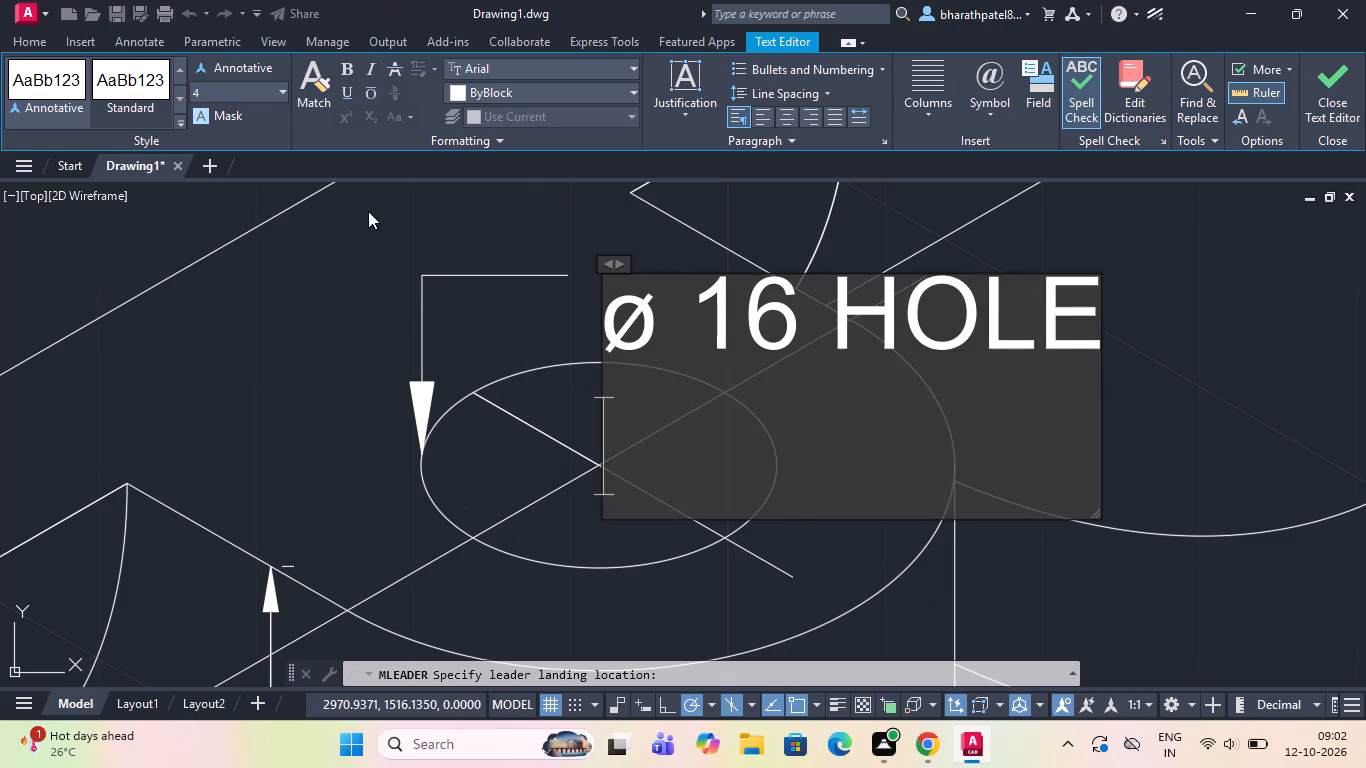
pyautogui.click(382, 230)
pyautogui.scroll(-4, 561, 394)
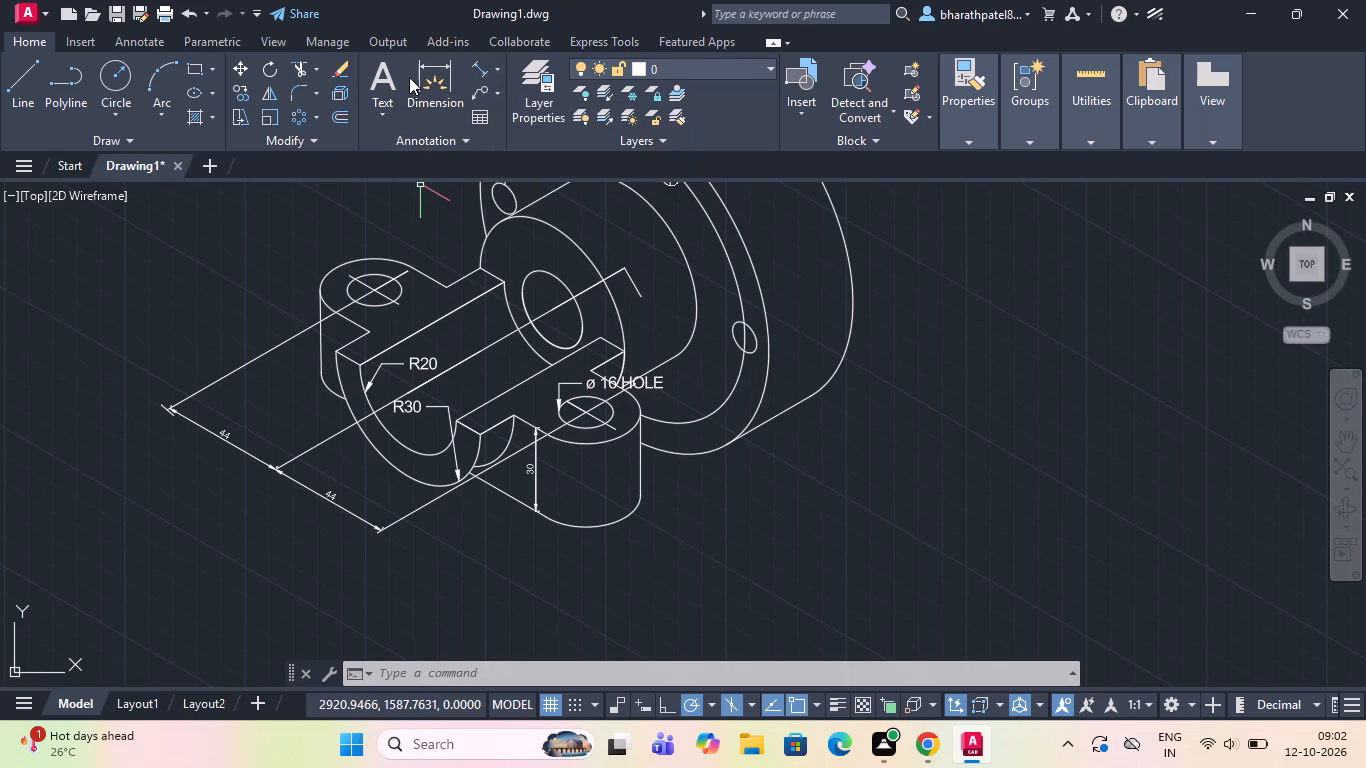
# Draw a horizontal guide line 30 units long from the centre of the hub's bore towards the flange.
pyautogui.click(35, 79)
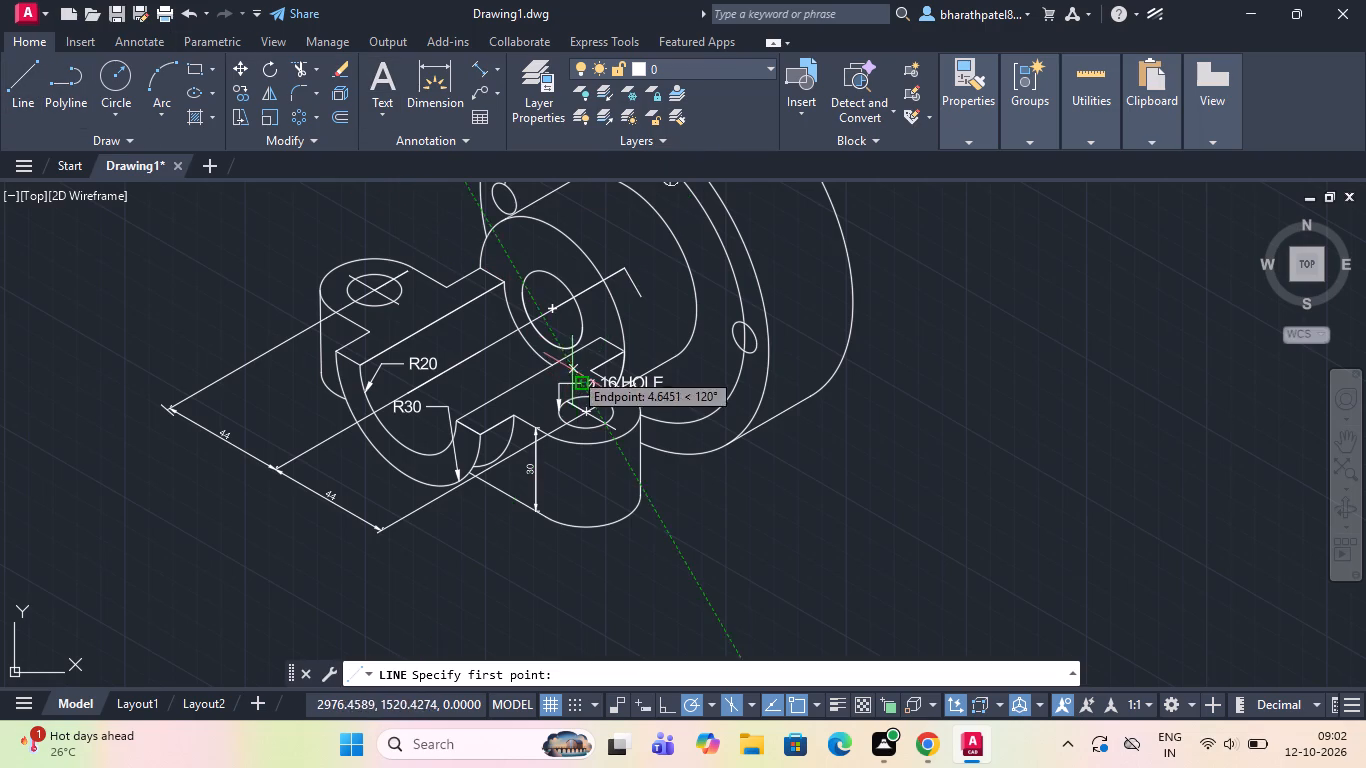
pyautogui.scroll(2, 571, 368)
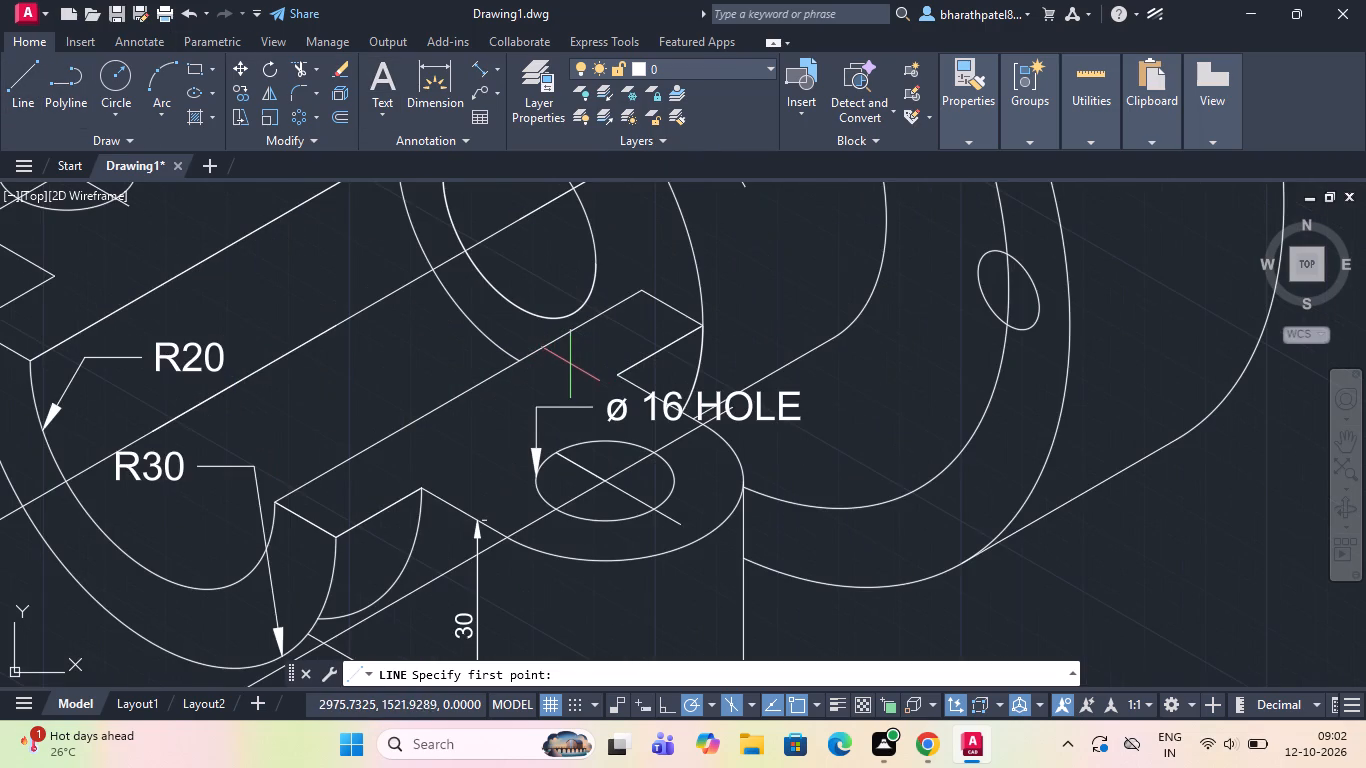
pyautogui.scroll(-1, 547, 293)
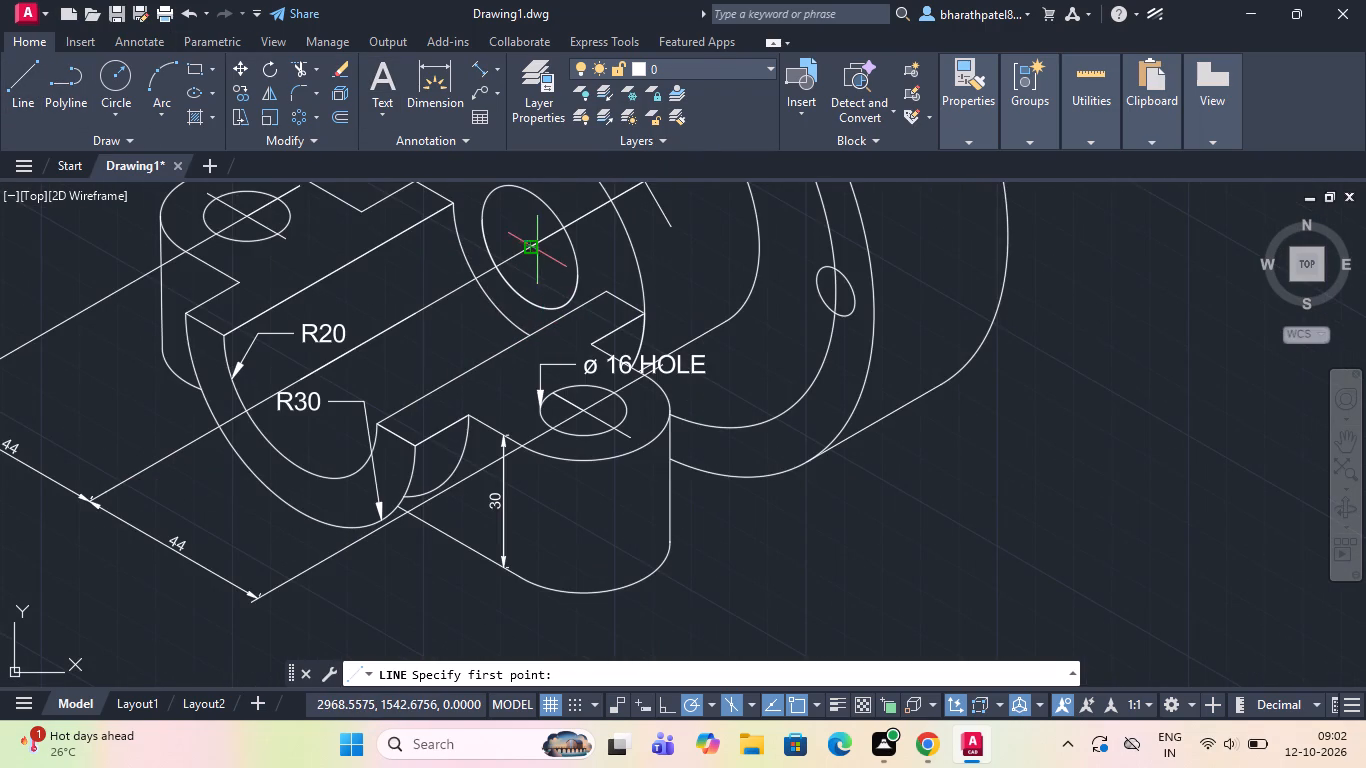
pyautogui.scroll(3, 539, 242)
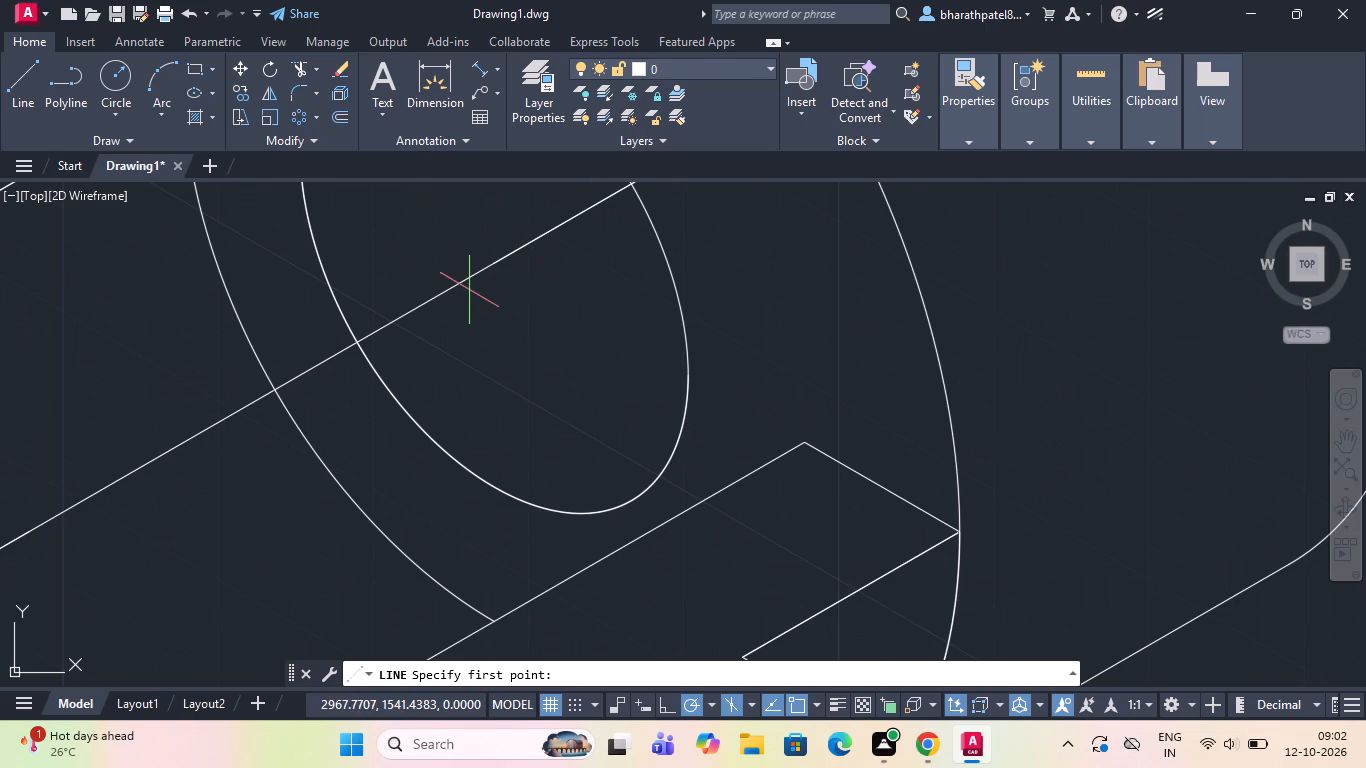
pyautogui.scroll(-4, 493, 271)
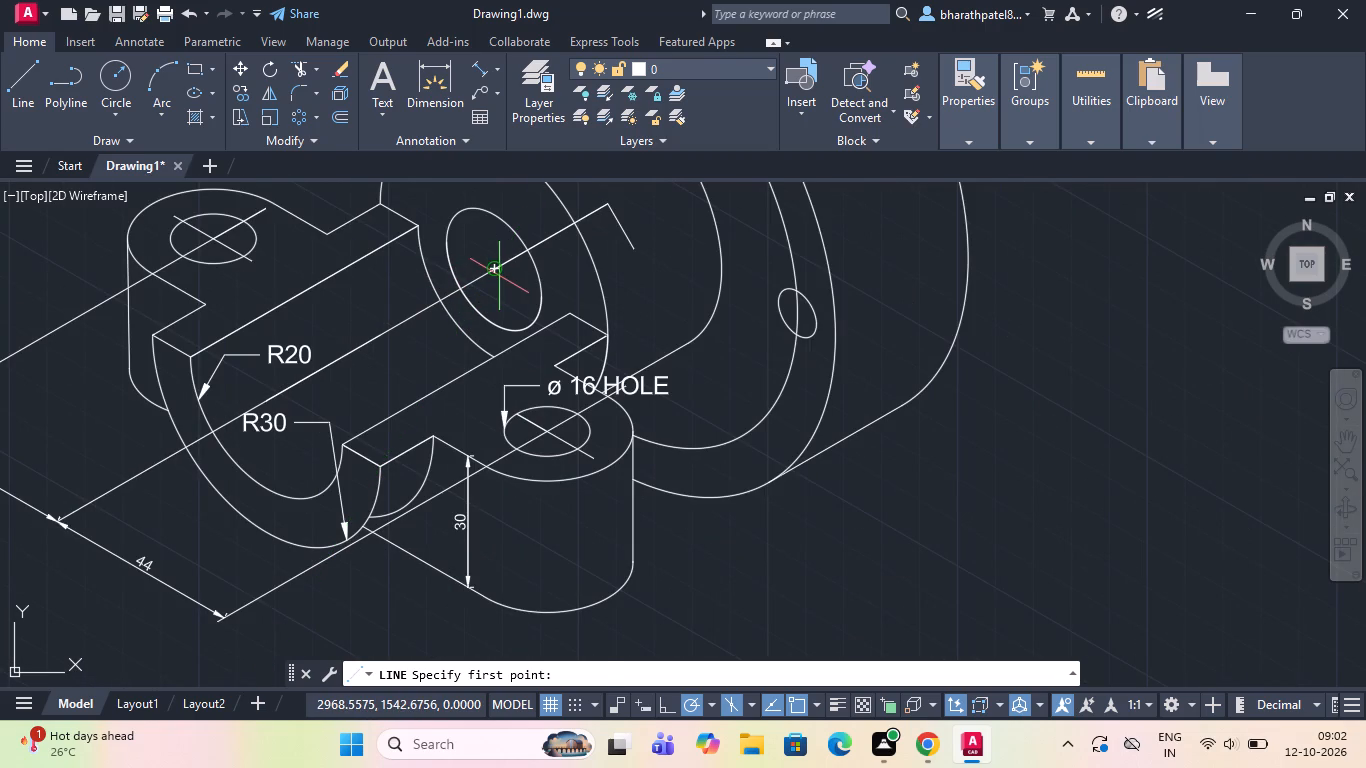
pyautogui.click(499, 272)
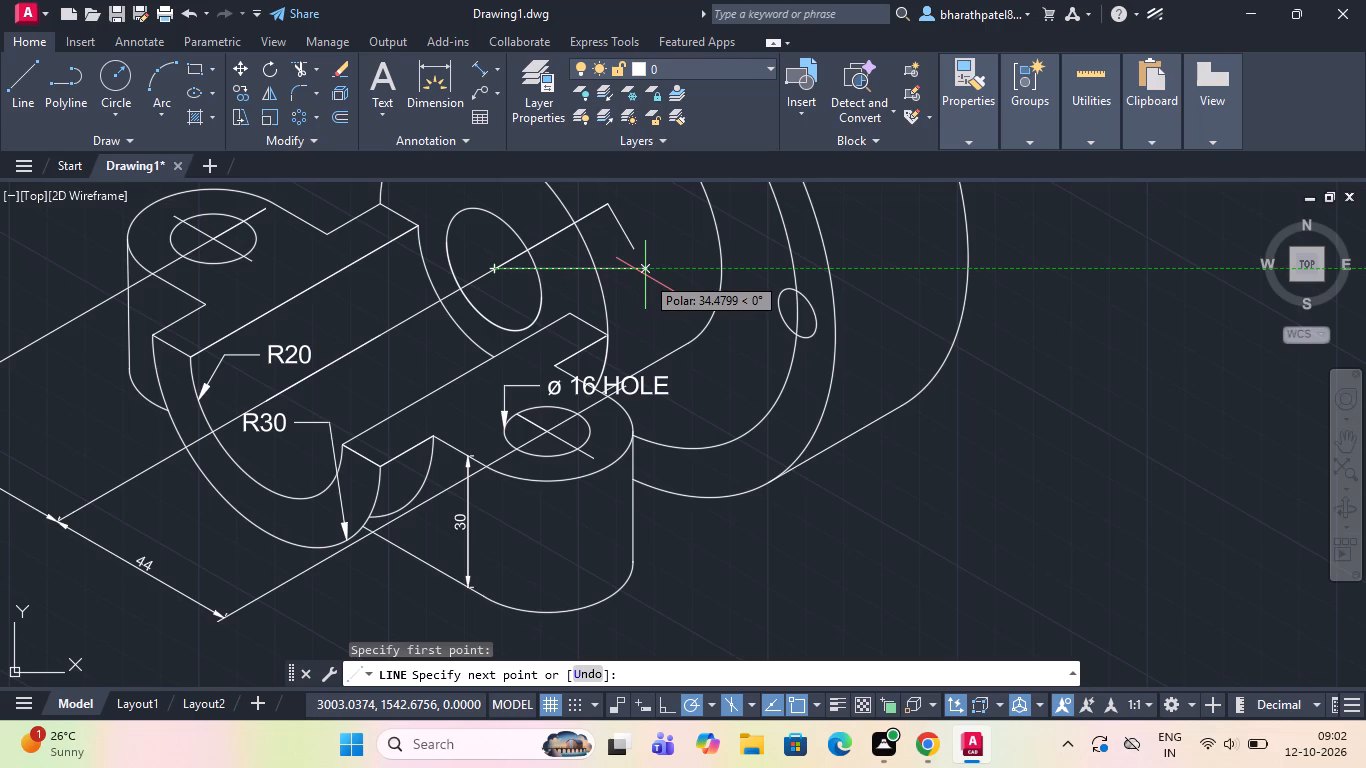
pyautogui.write('30')
pyautogui.press('Return')
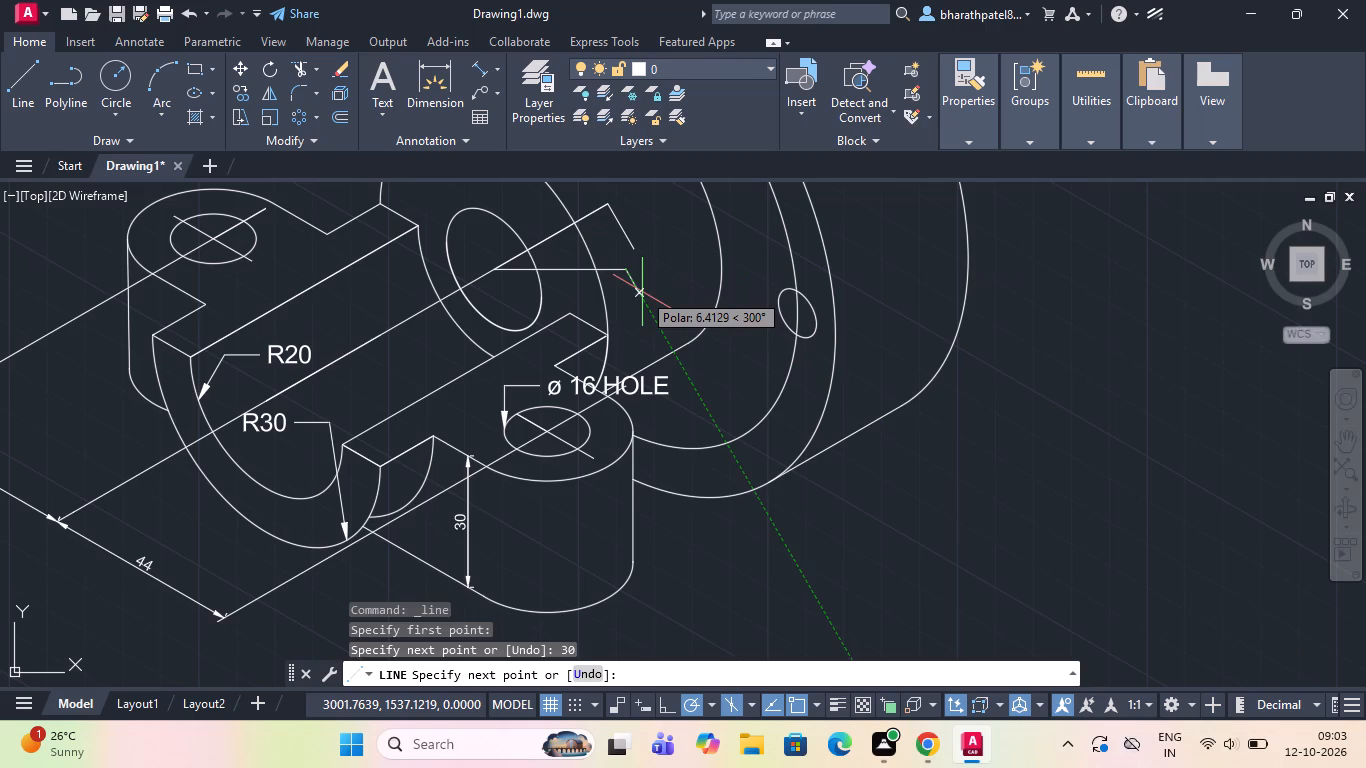
pyautogui.press('Escape')
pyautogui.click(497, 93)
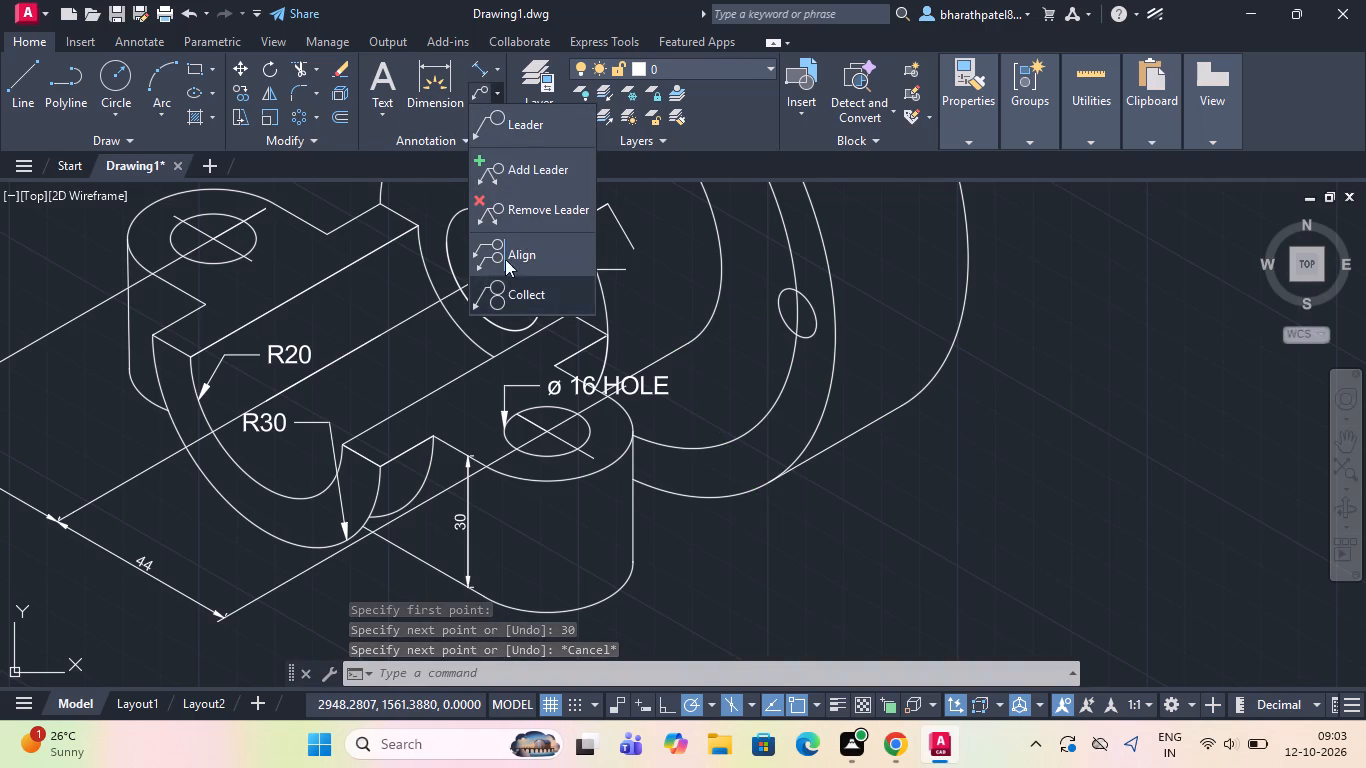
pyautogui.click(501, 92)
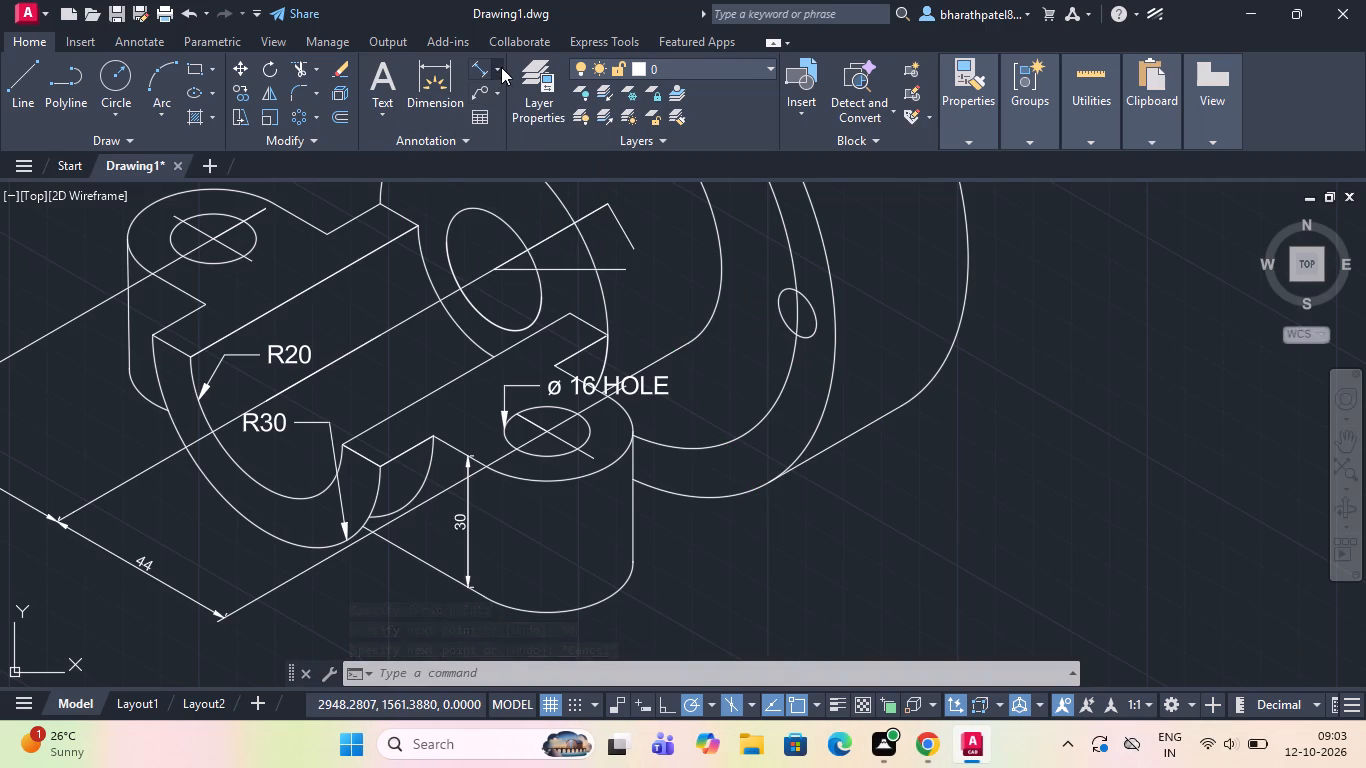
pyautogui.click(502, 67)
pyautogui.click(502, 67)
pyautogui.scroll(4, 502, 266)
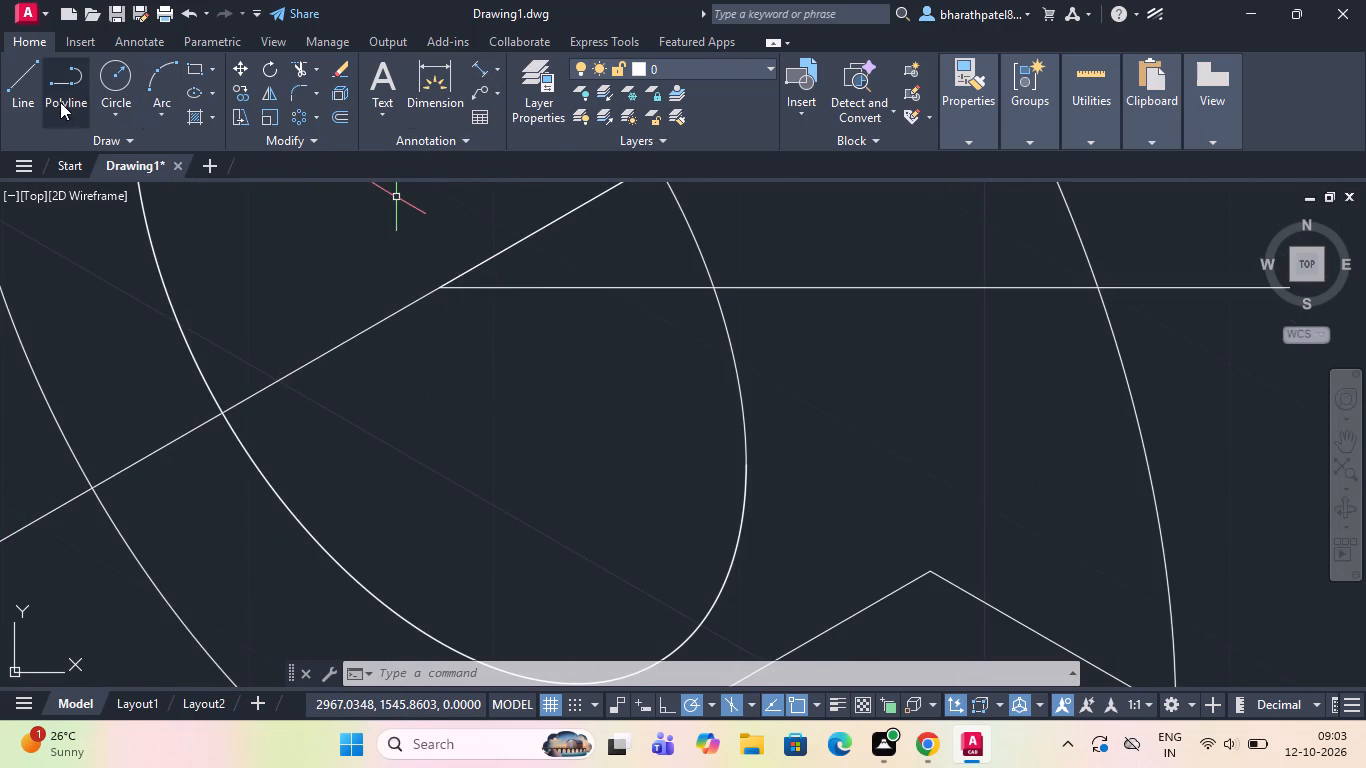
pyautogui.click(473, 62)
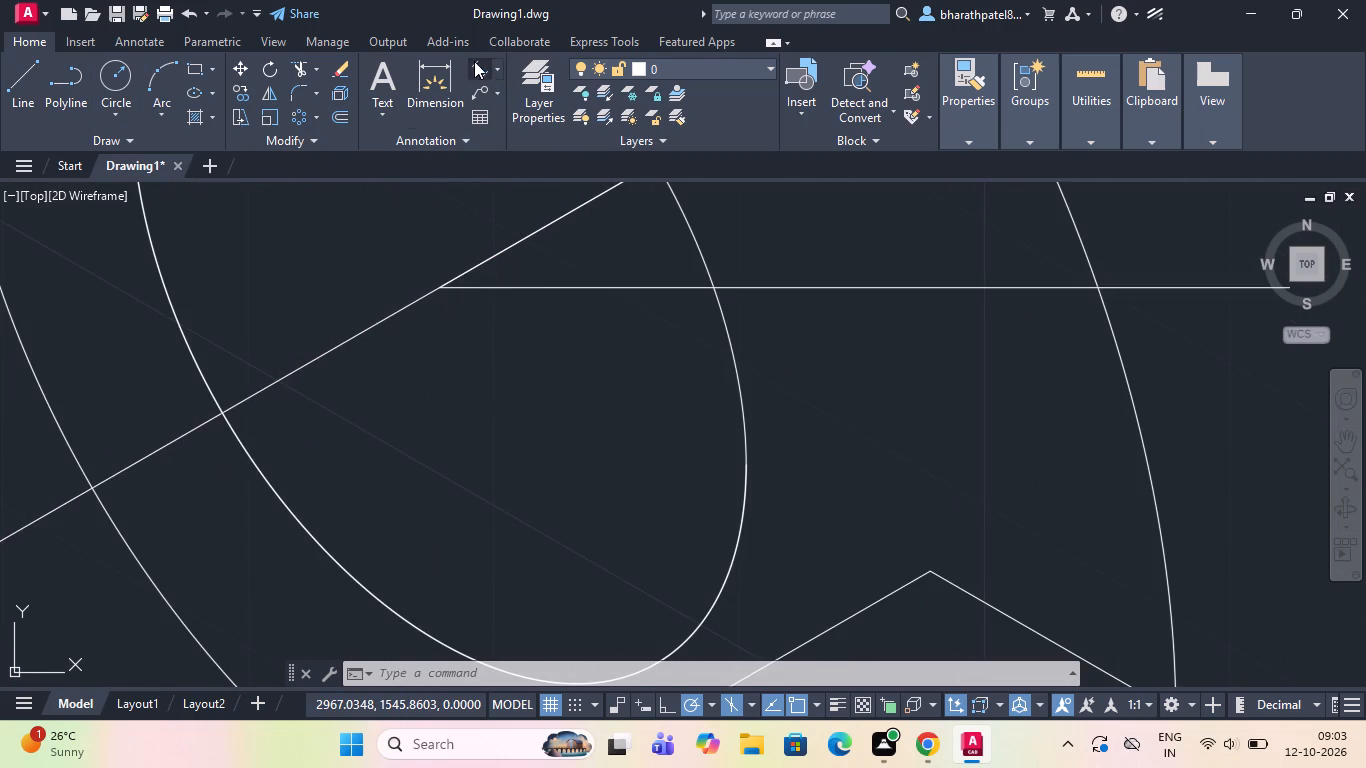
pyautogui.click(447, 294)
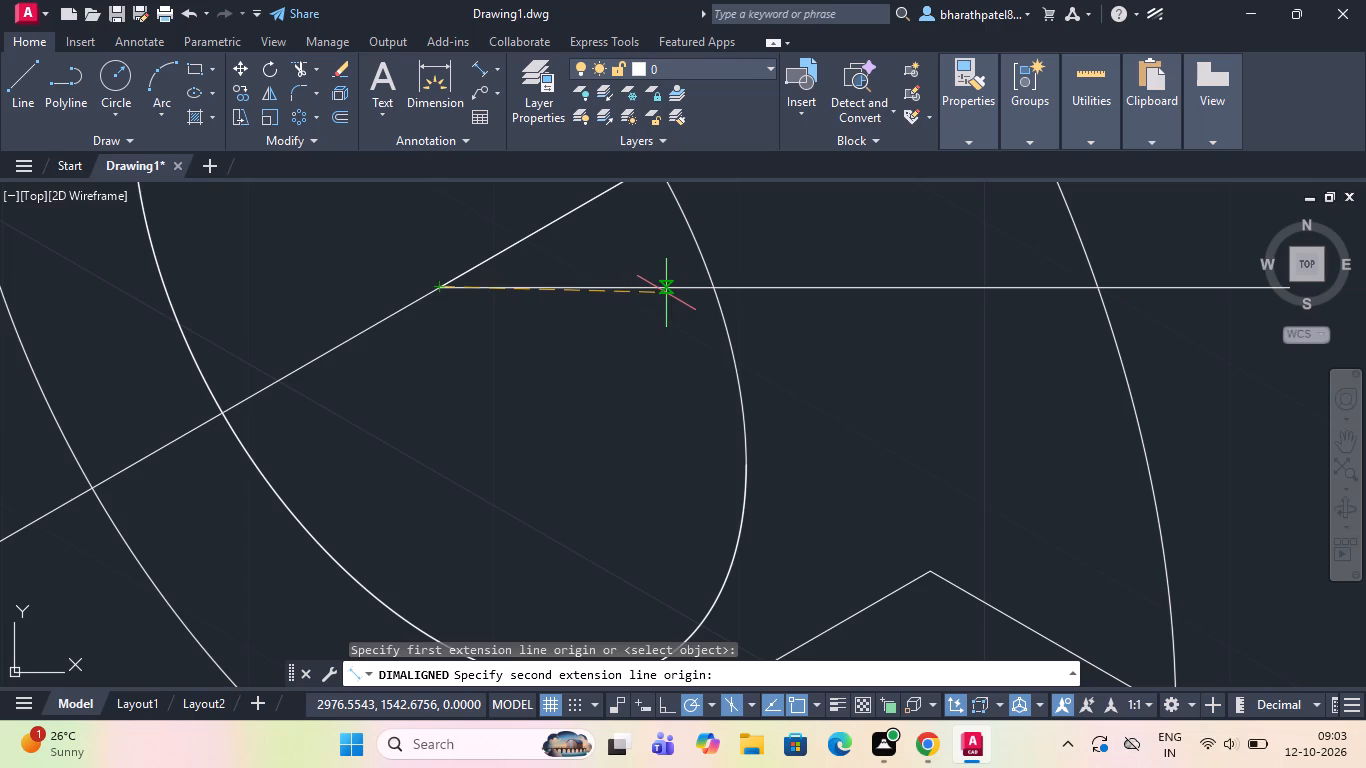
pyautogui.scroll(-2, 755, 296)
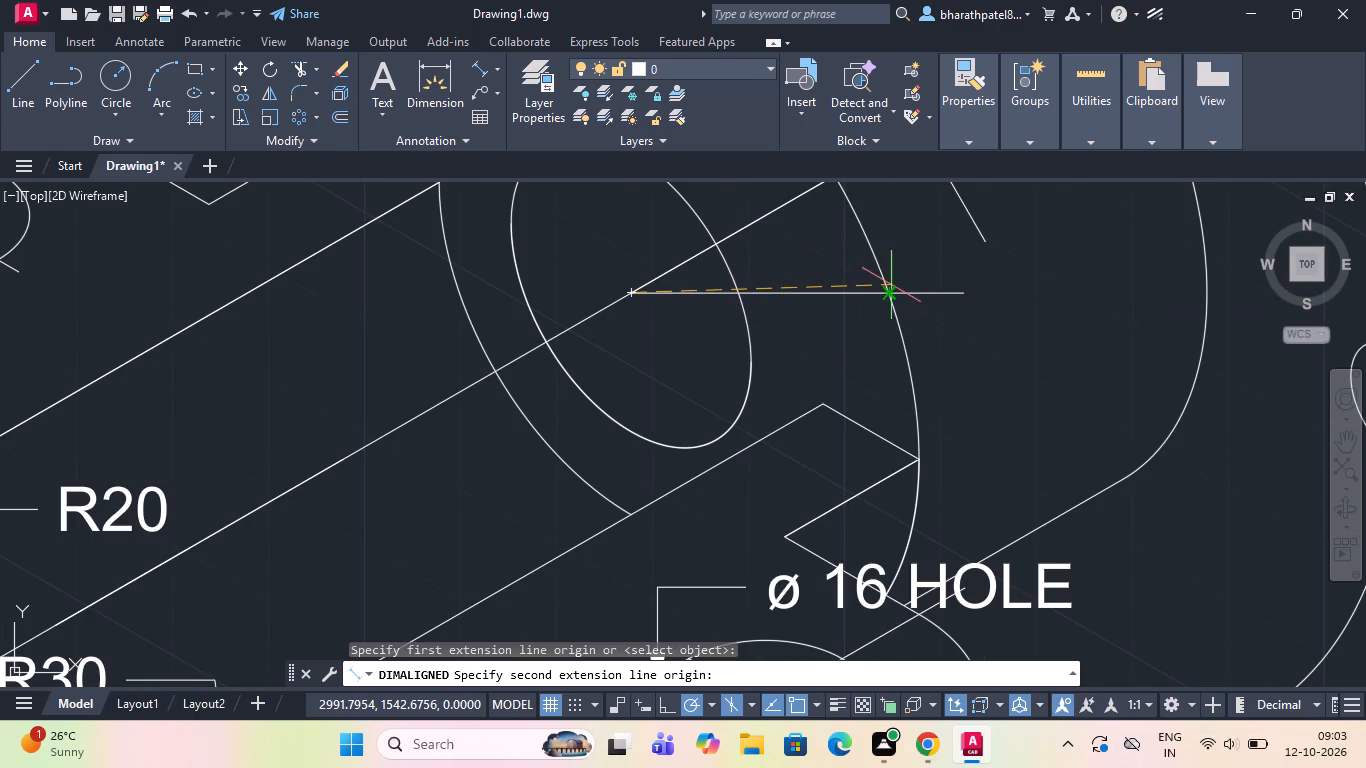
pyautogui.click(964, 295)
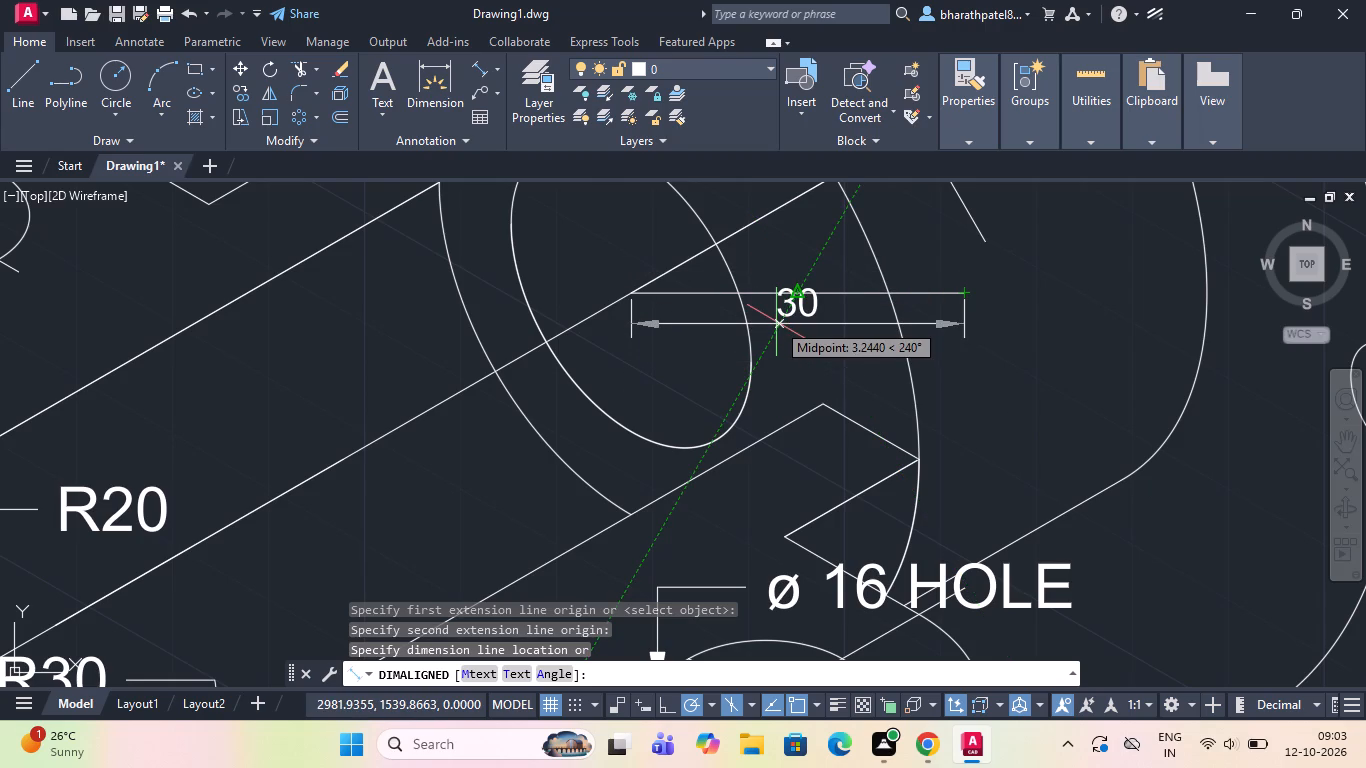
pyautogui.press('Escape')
# Draw a 30-unit line from where the guide line crosses the hub's outer curve, back across the bore.
pyautogui.click(17, 60)
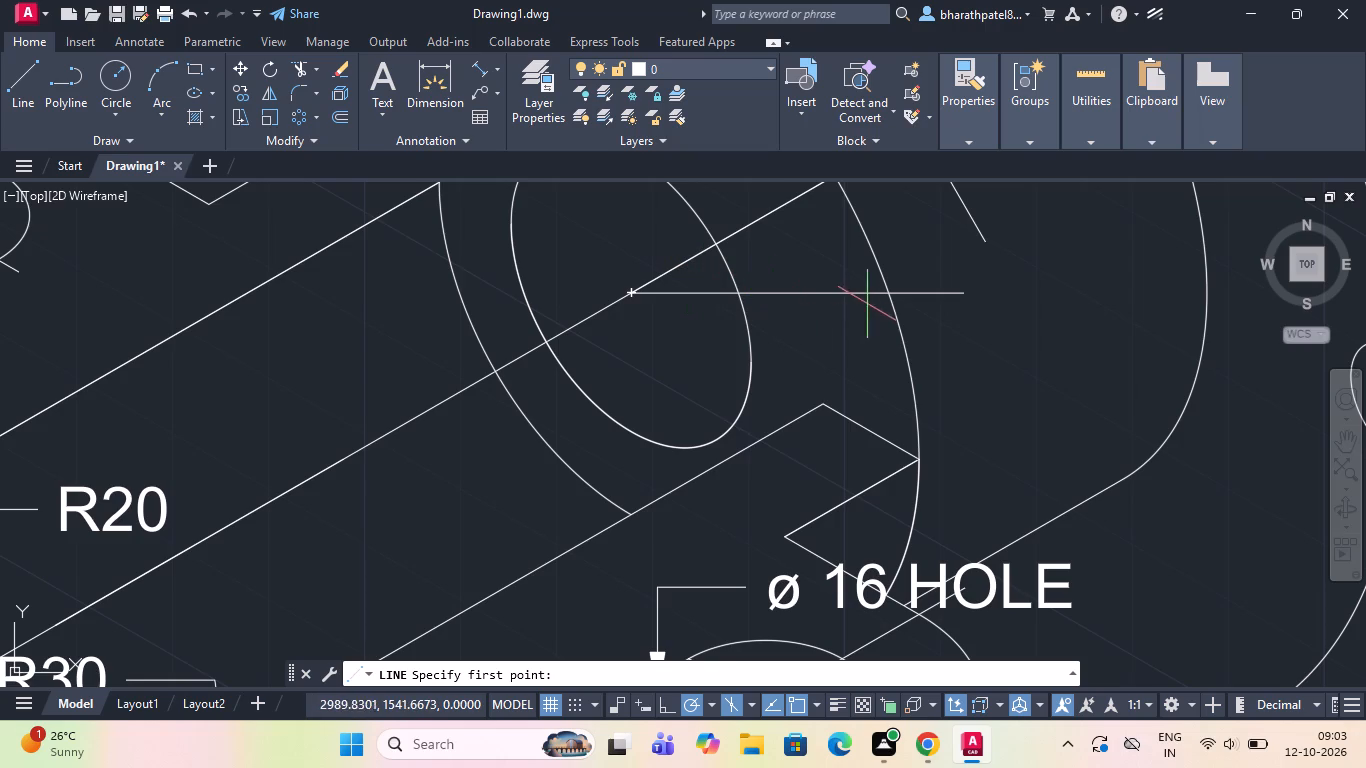
pyautogui.moveTo(886, 294); pyautogui.dragTo(875, 293)
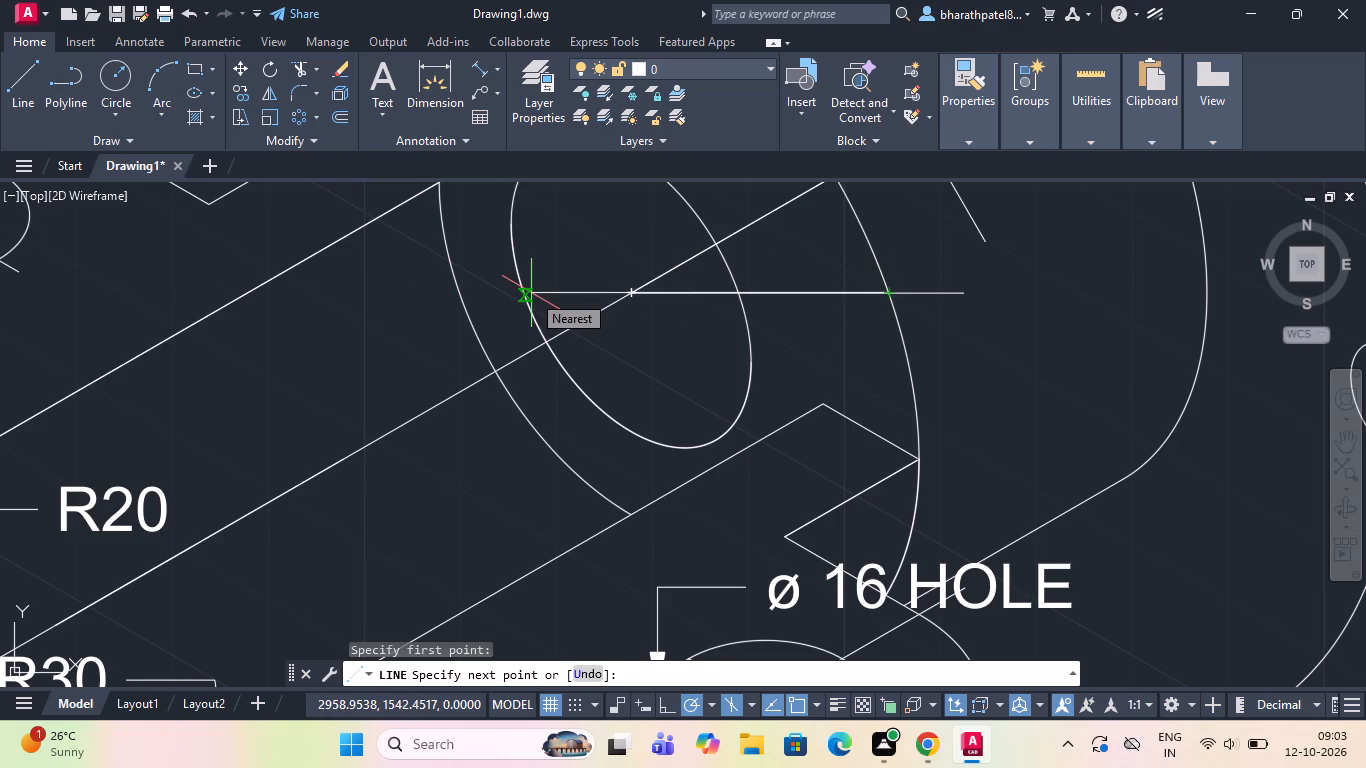
pyautogui.write('30')
pyautogui.press('Return')
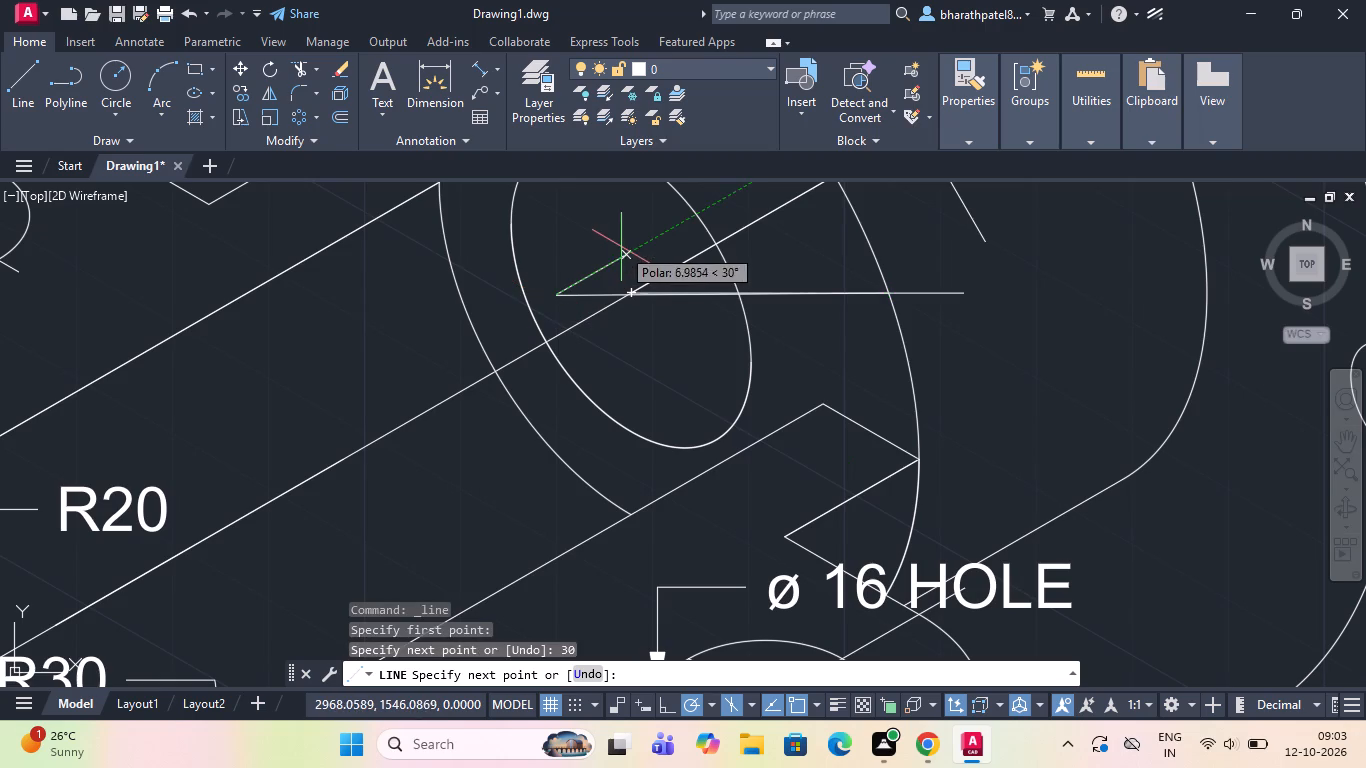
pyautogui.press('Escape')
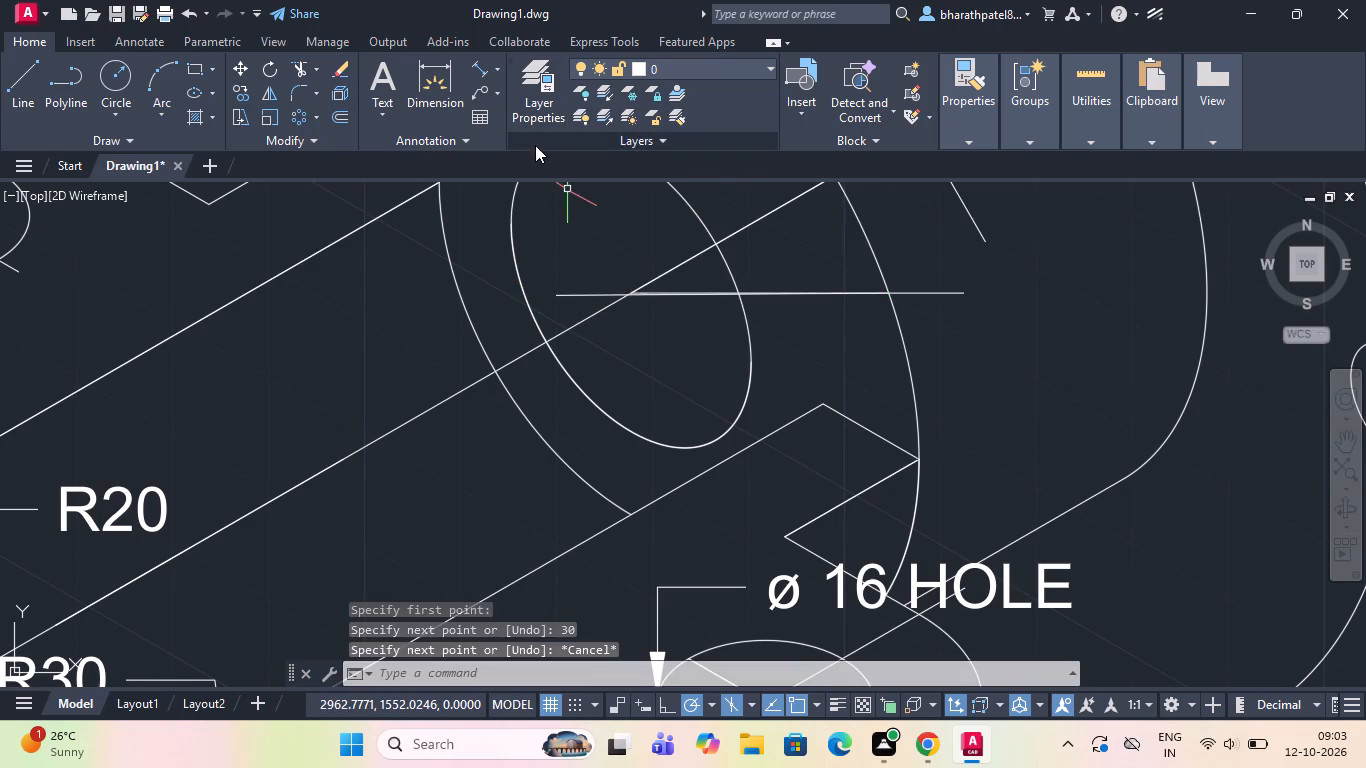
# Add an aligned dimension between the ends of the new 30-unit line, placing its dimension line along that line.
pyautogui.click(479, 65)
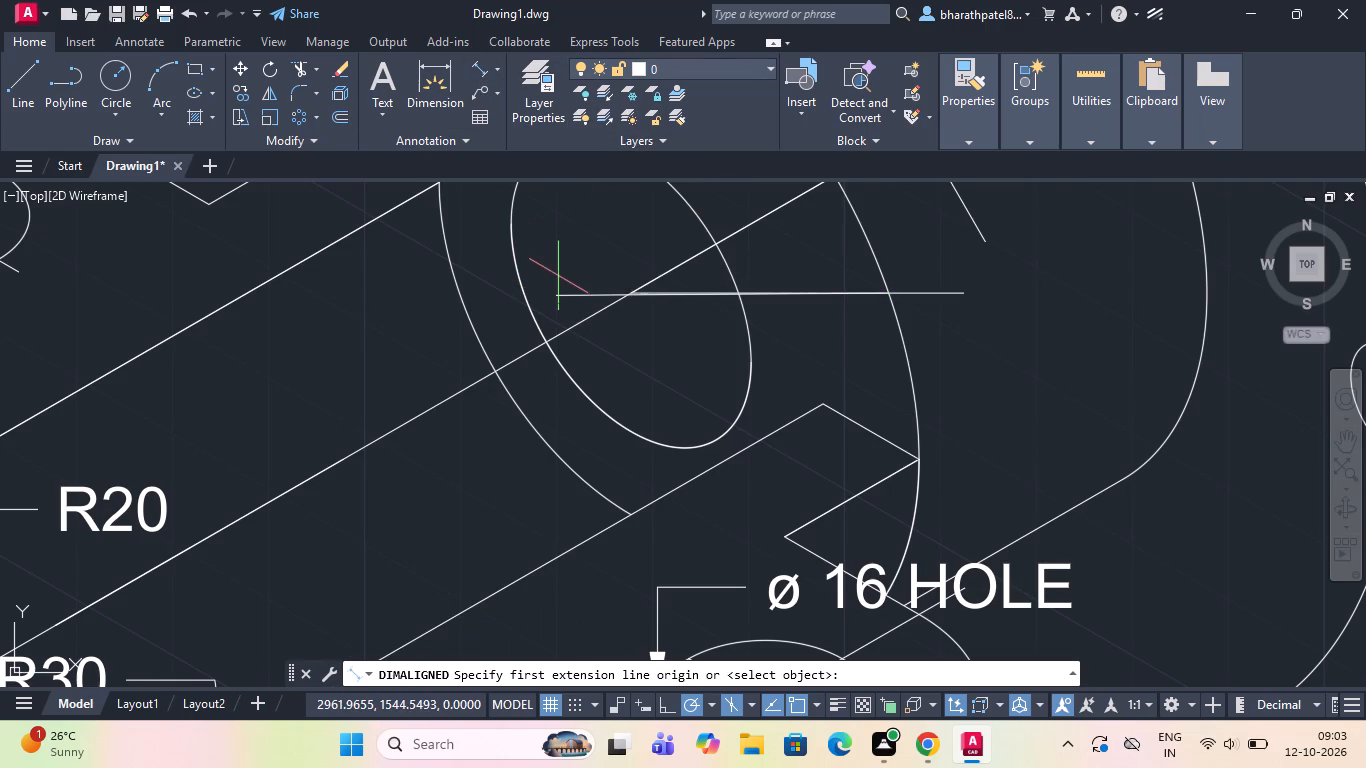
pyautogui.moveTo(558, 293); pyautogui.dragTo(580, 299)
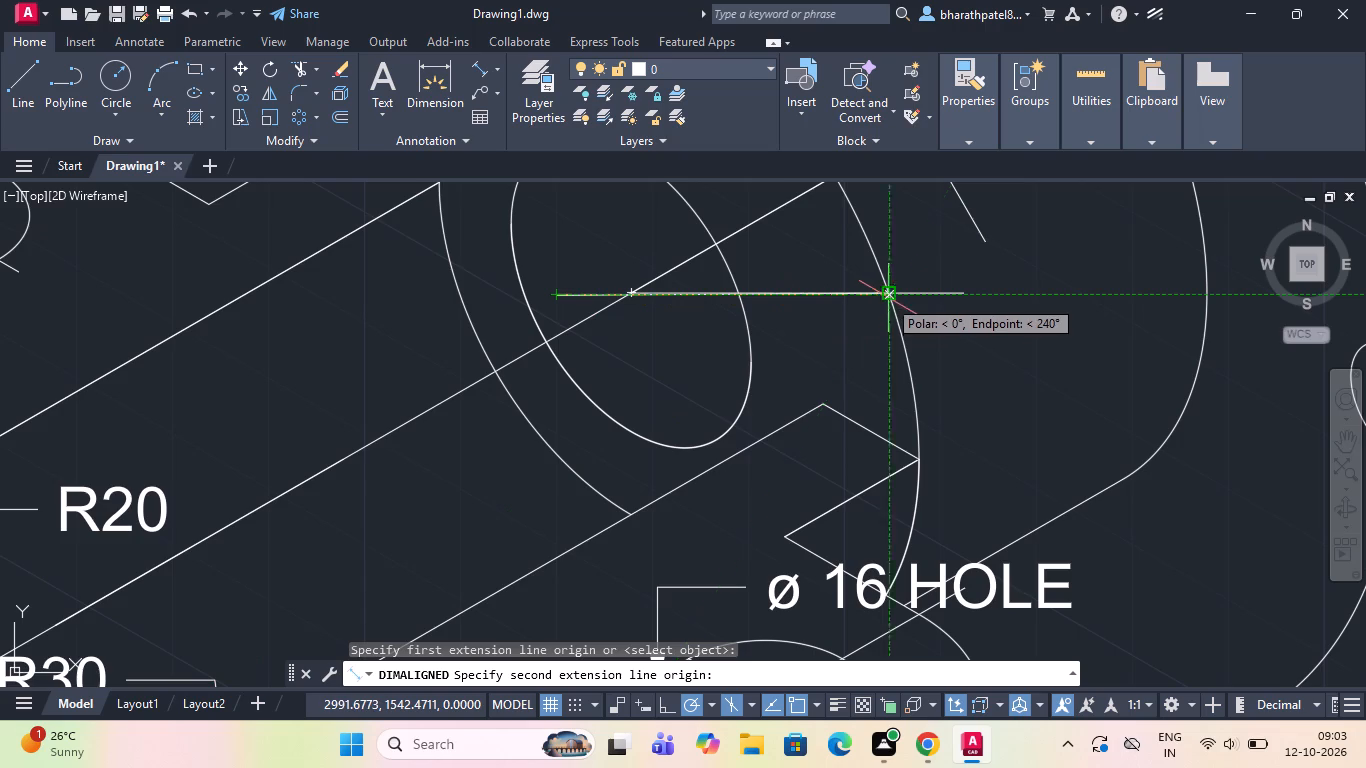
pyautogui.scroll(3, 885, 291)
pyautogui.click(896, 299)
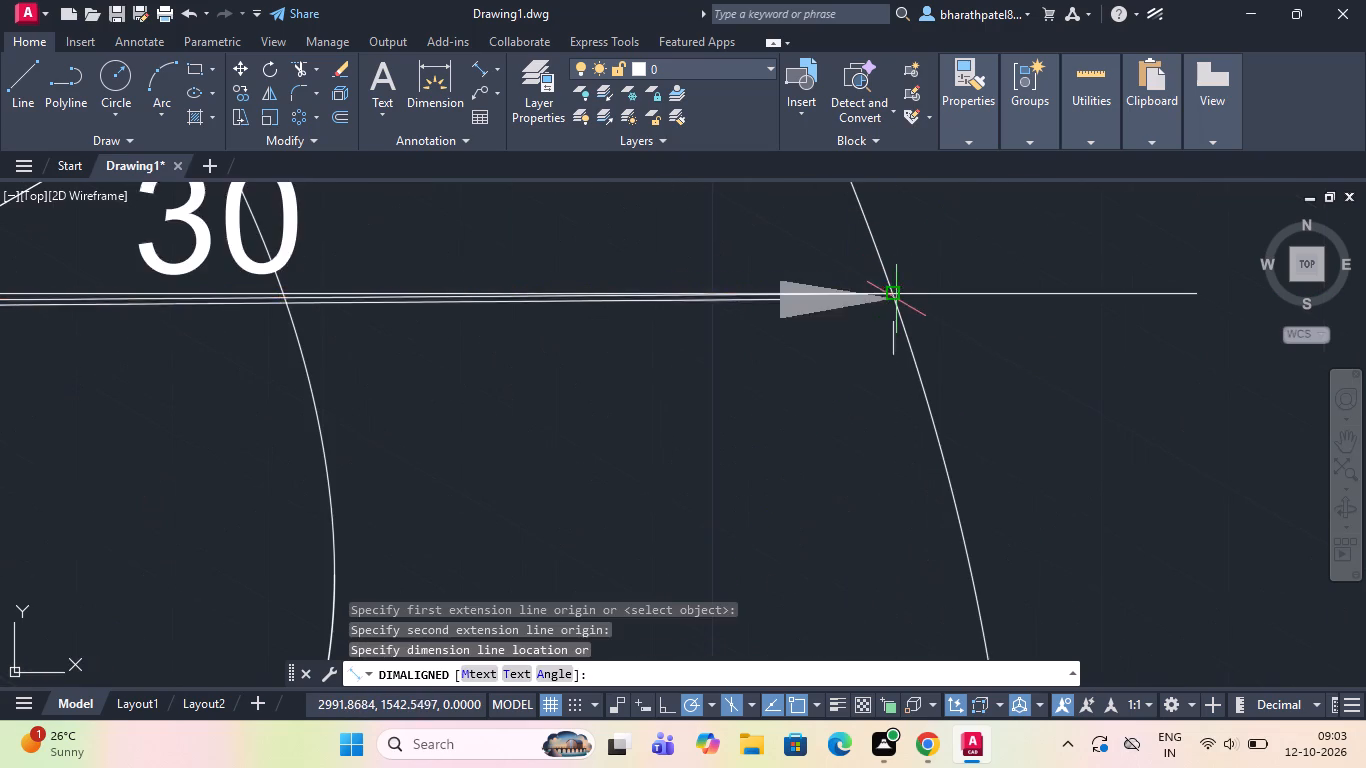
pyautogui.scroll(-3, 825, 295)
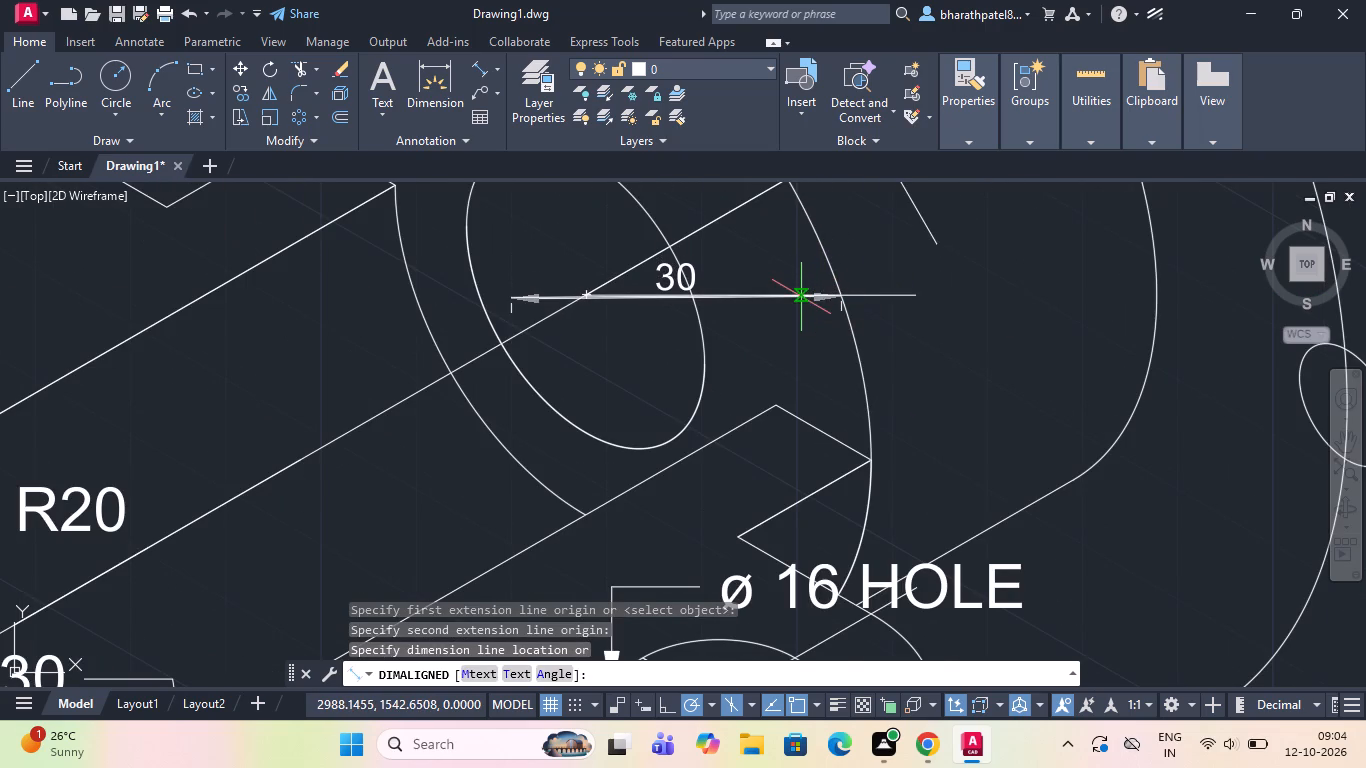
pyautogui.click(801, 297)
# Delete the first horizontal guide line that starts at the bore's centre.
pyautogui.click(870, 293)
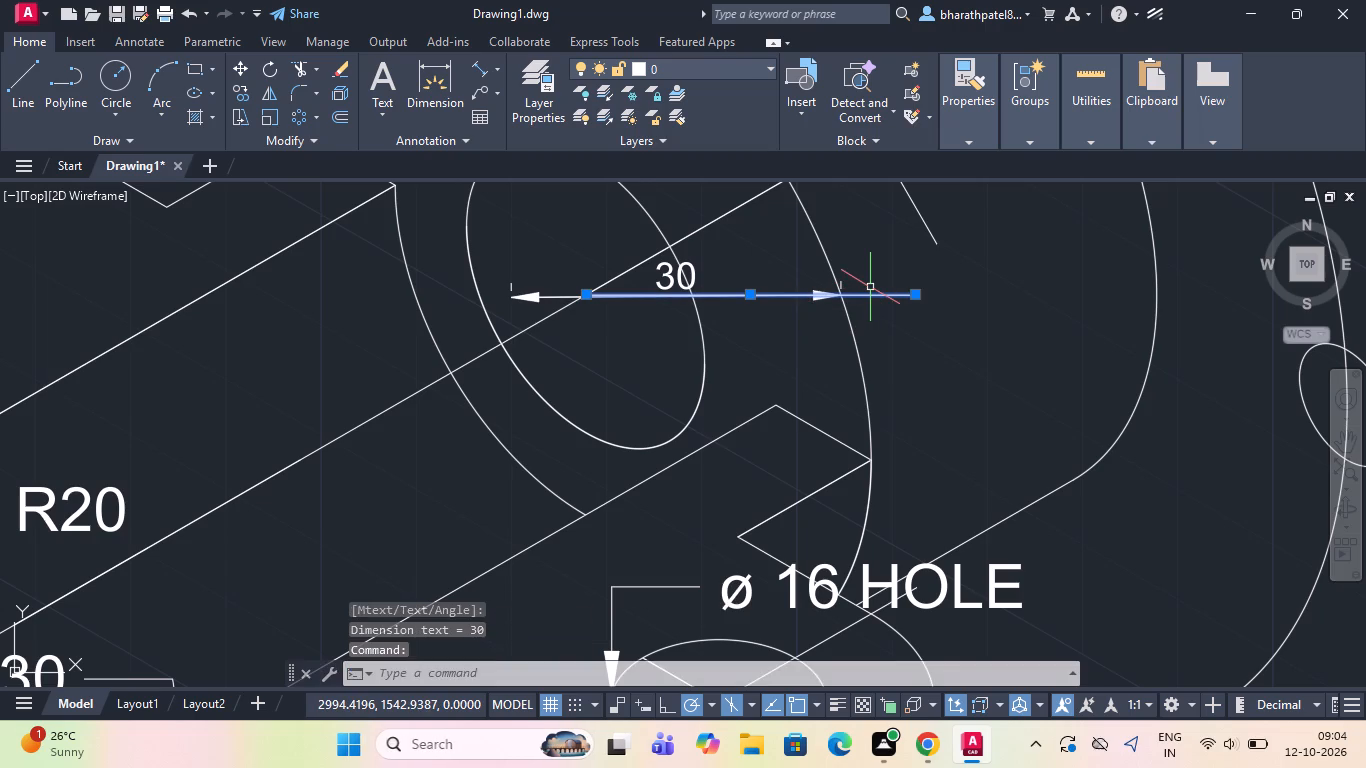
pyautogui.press('Delete')
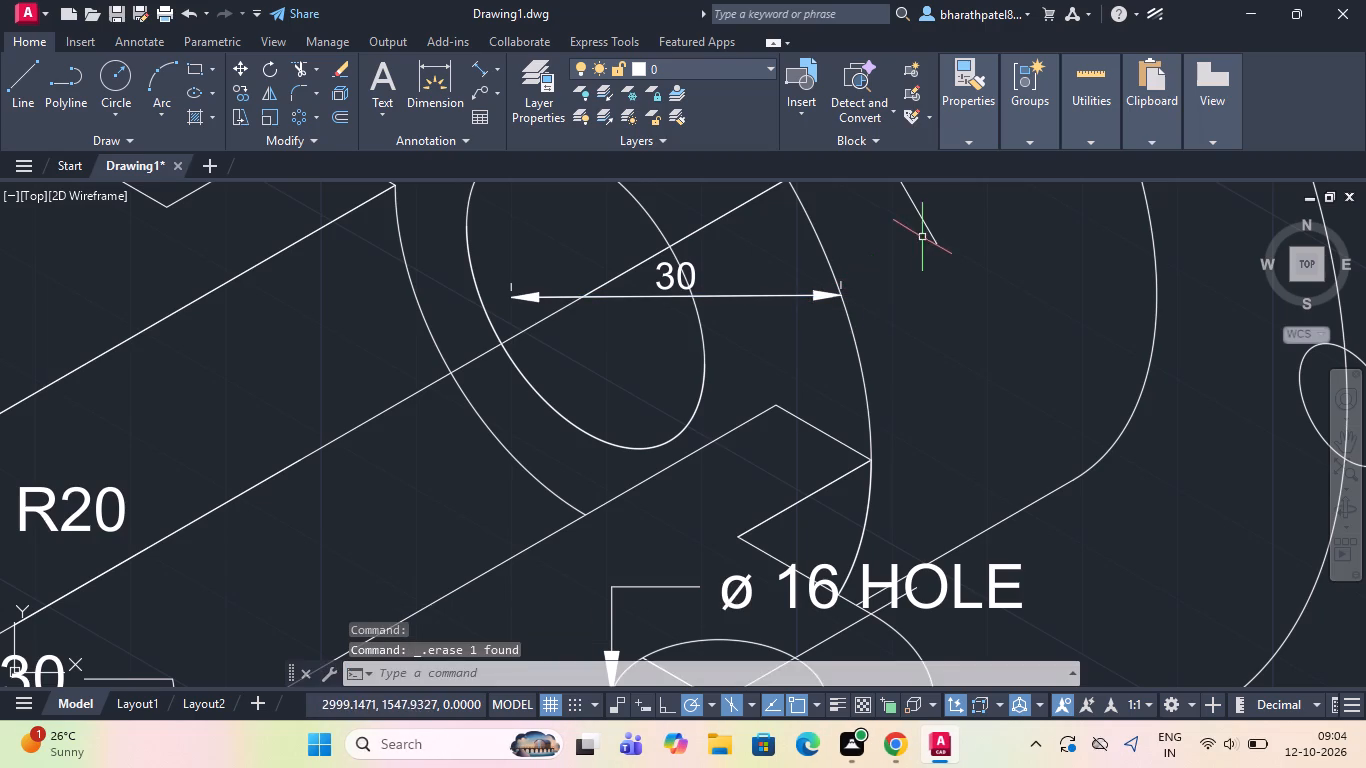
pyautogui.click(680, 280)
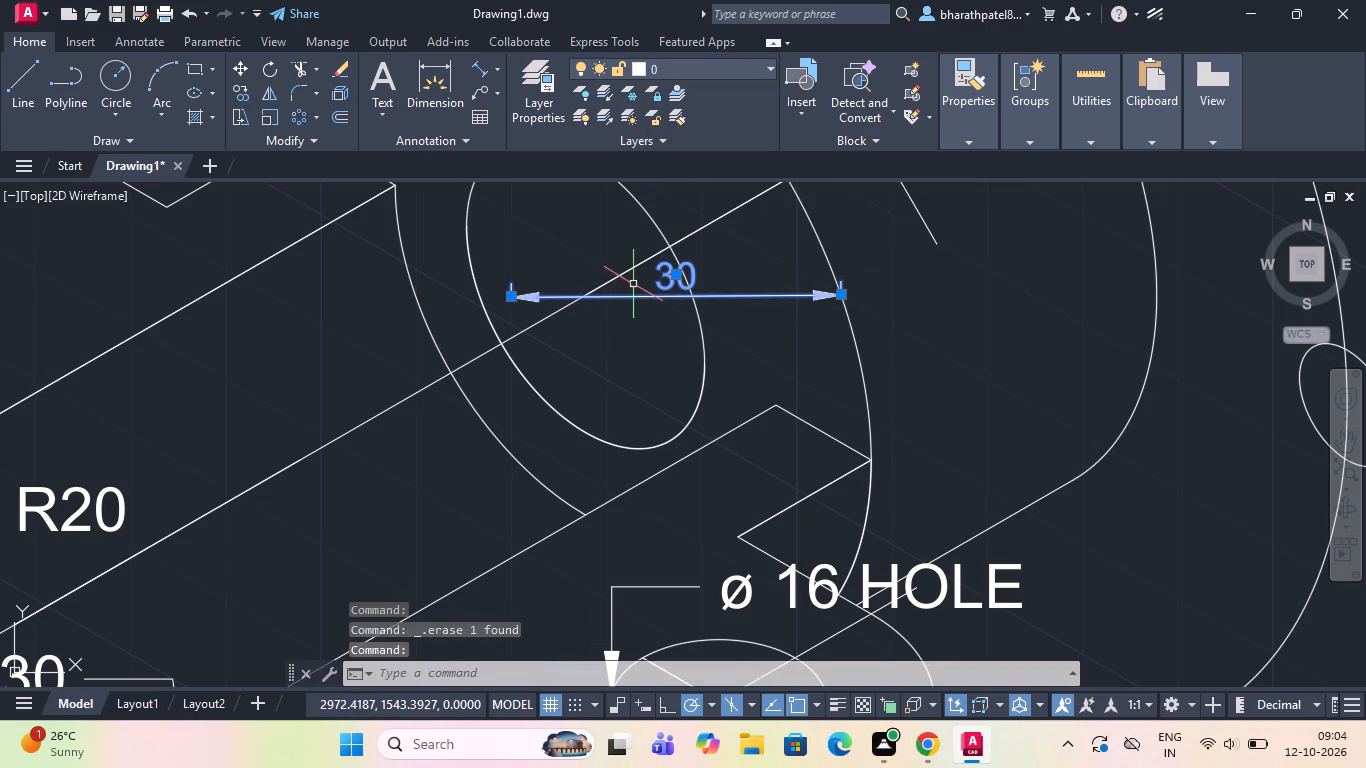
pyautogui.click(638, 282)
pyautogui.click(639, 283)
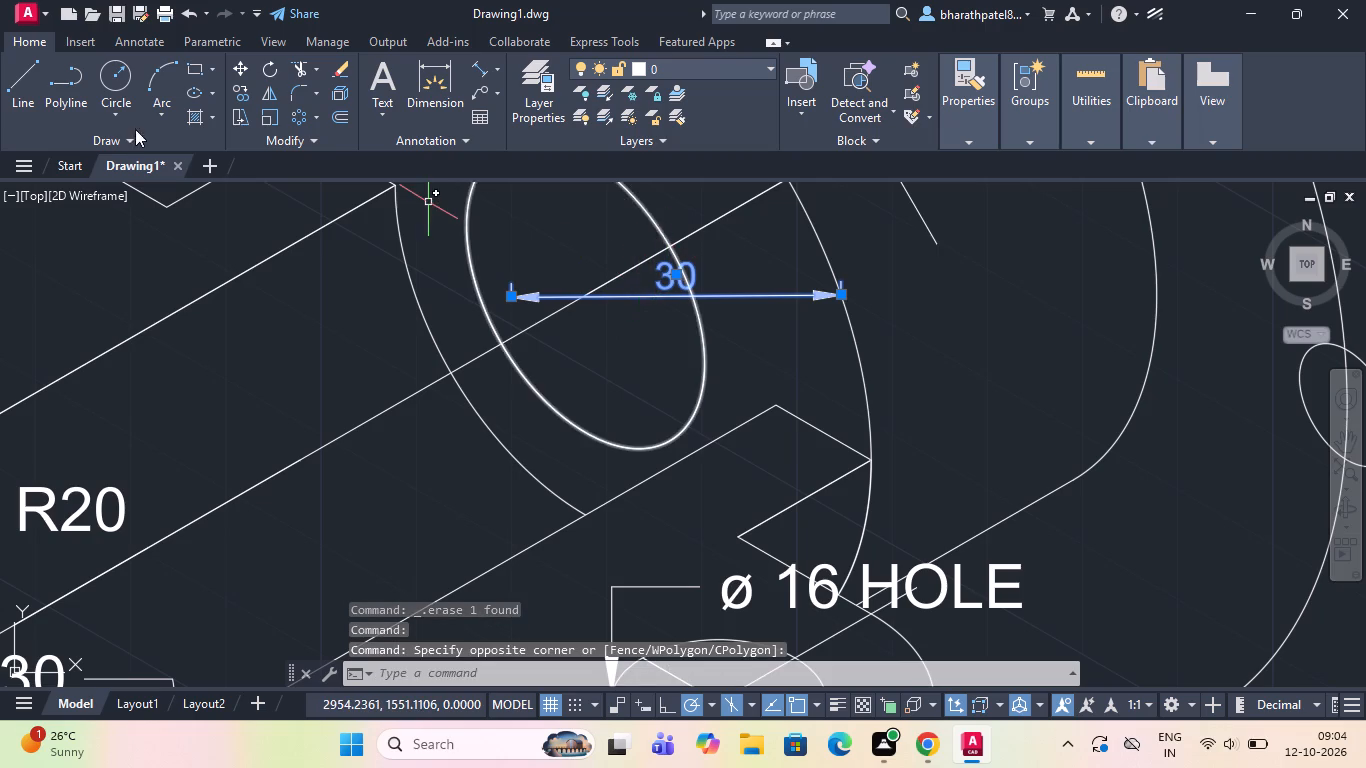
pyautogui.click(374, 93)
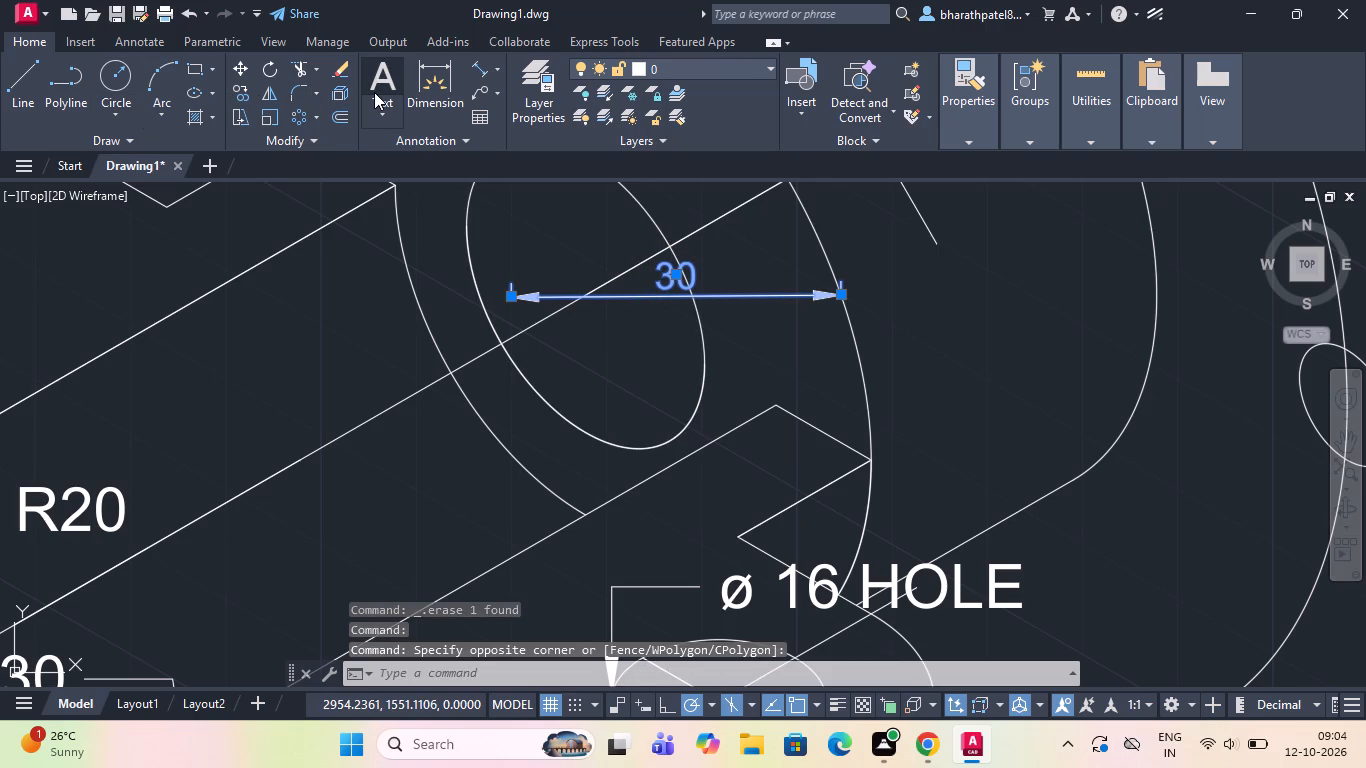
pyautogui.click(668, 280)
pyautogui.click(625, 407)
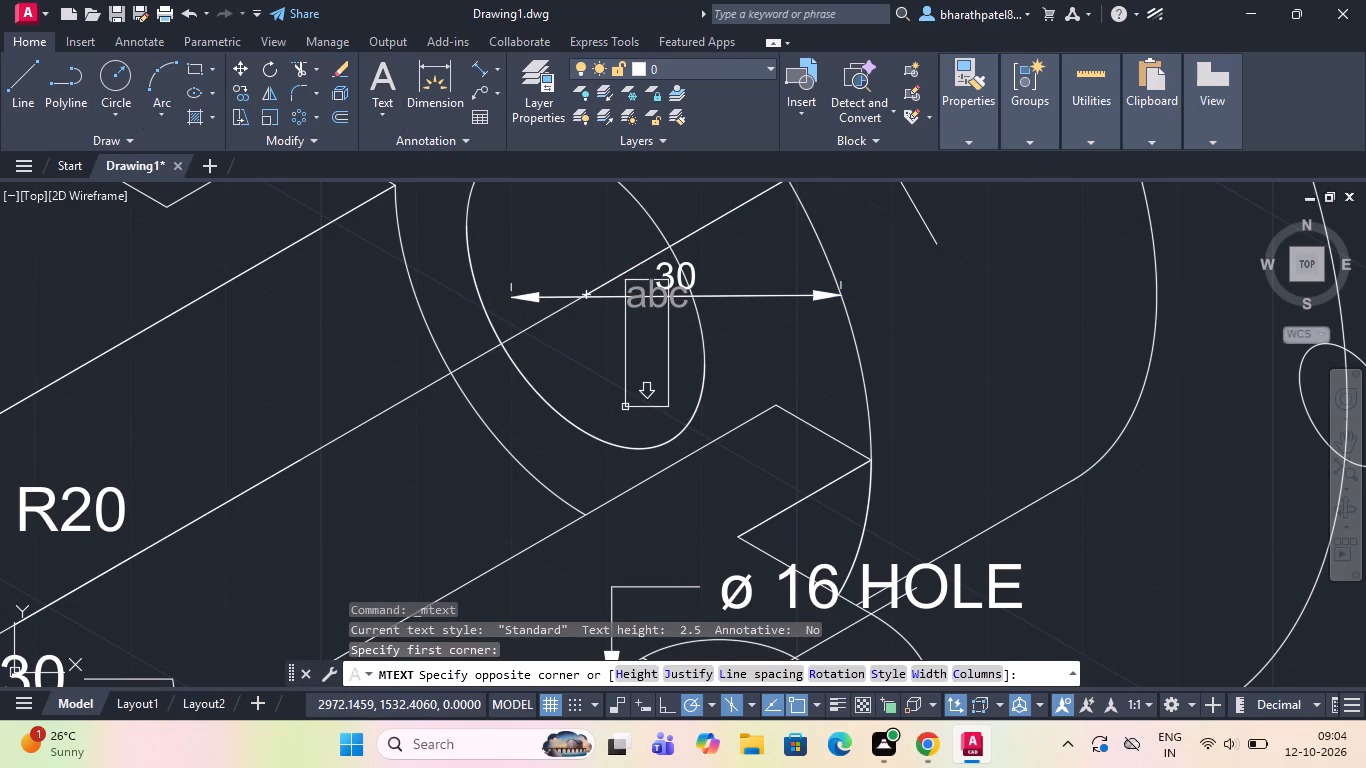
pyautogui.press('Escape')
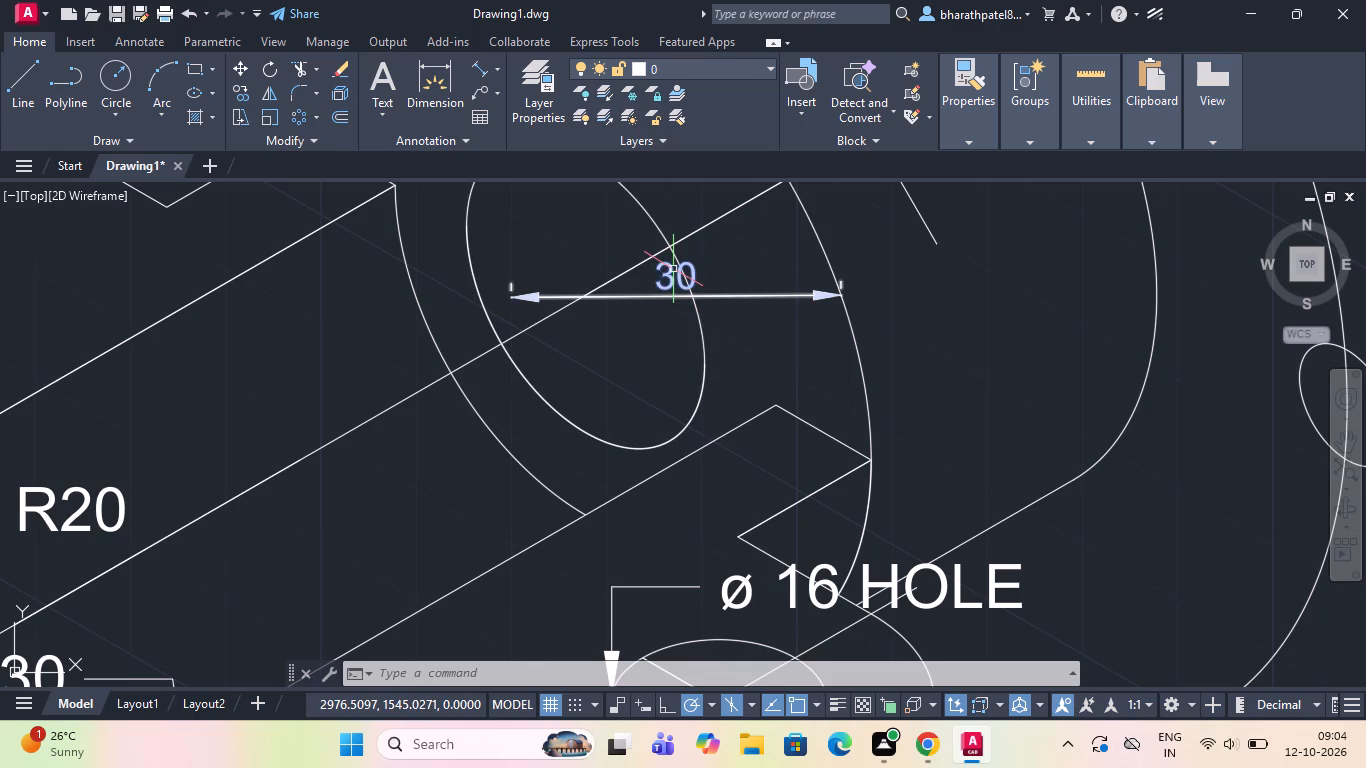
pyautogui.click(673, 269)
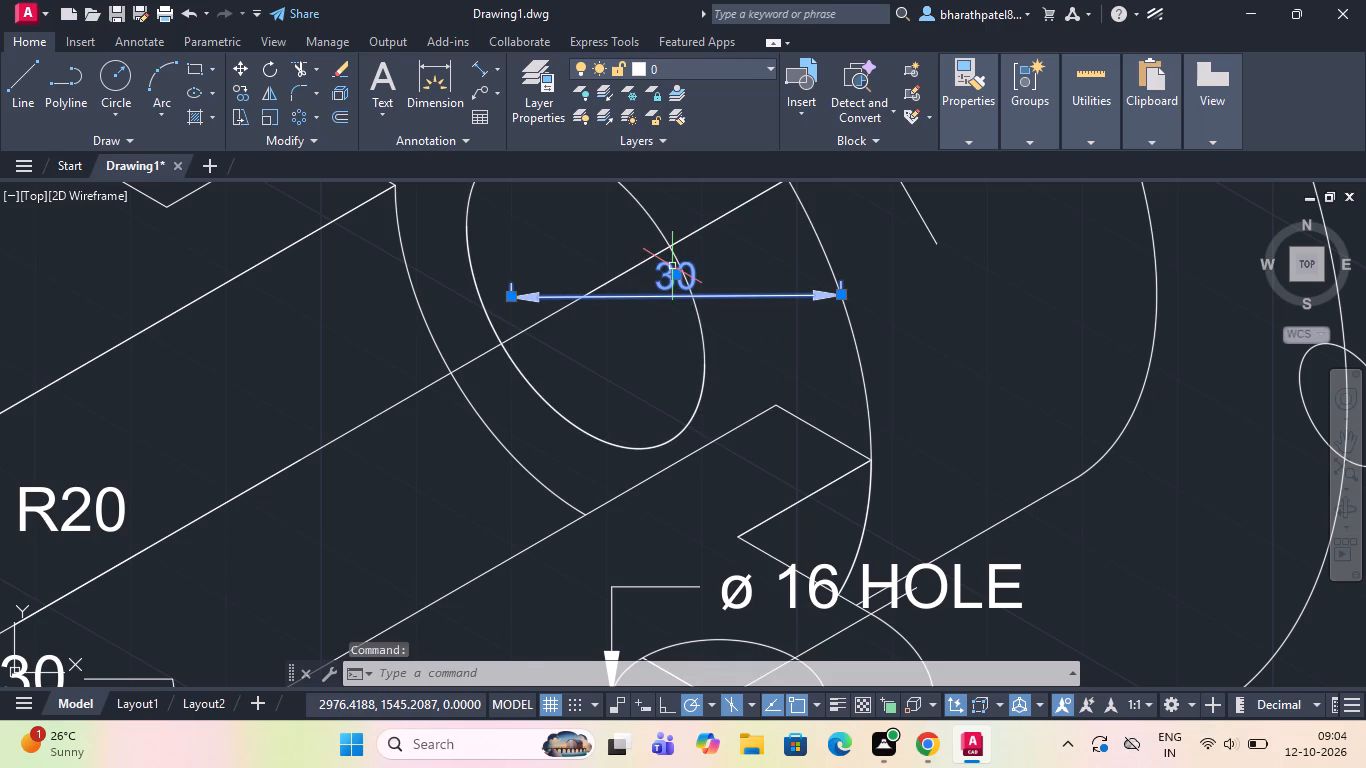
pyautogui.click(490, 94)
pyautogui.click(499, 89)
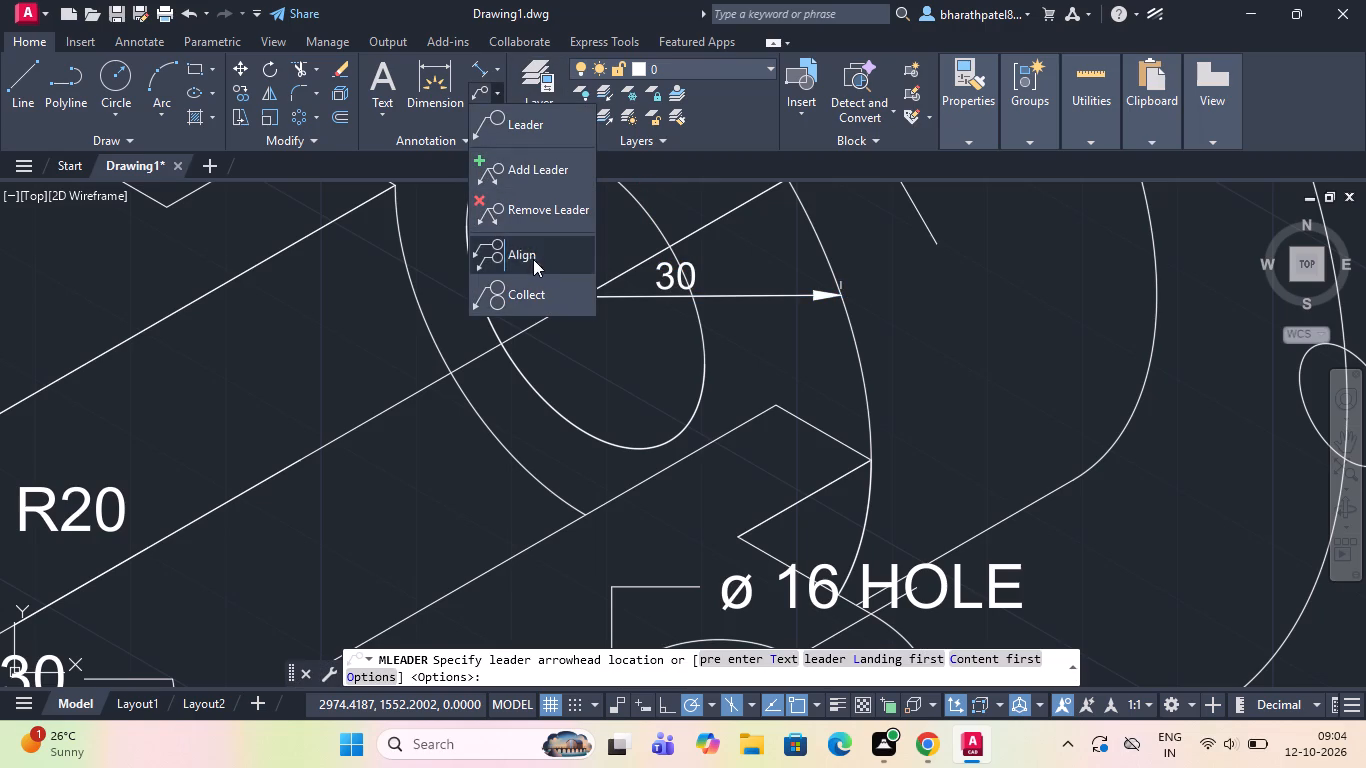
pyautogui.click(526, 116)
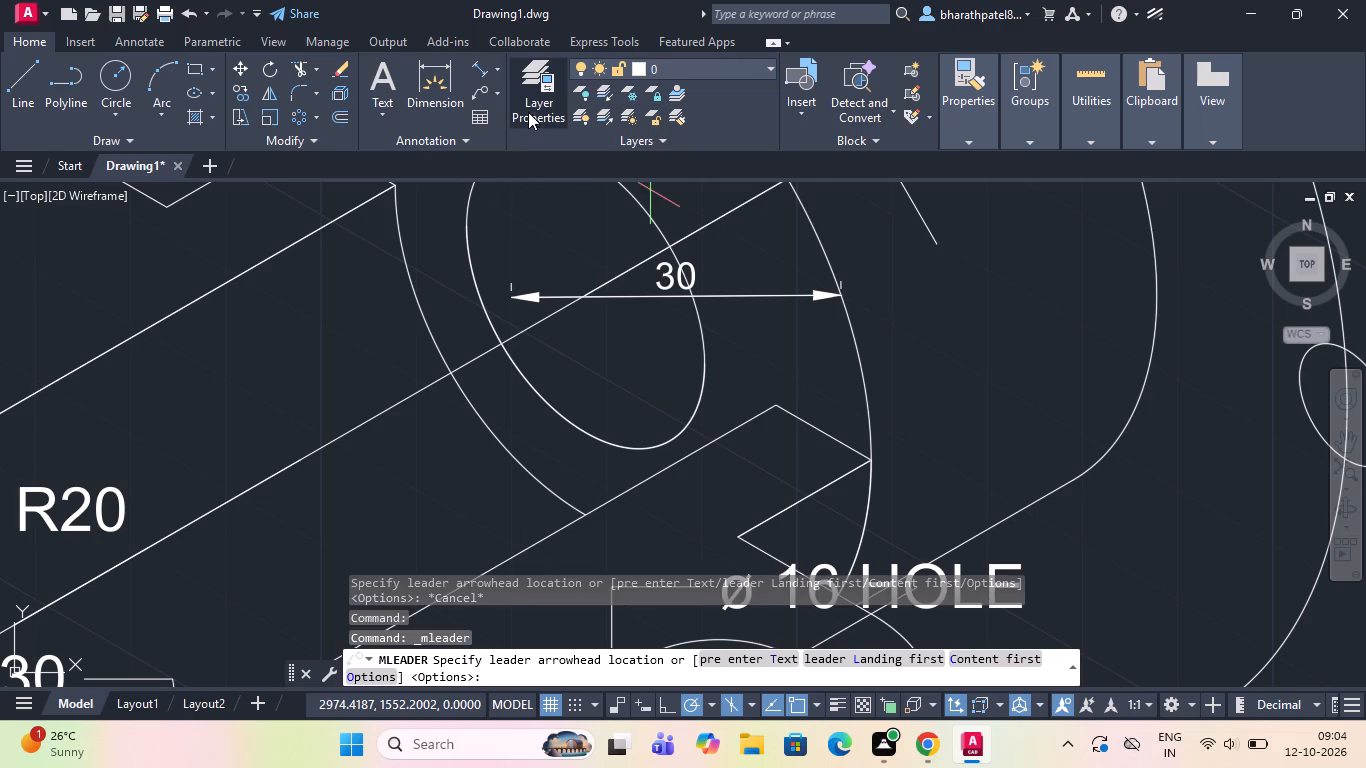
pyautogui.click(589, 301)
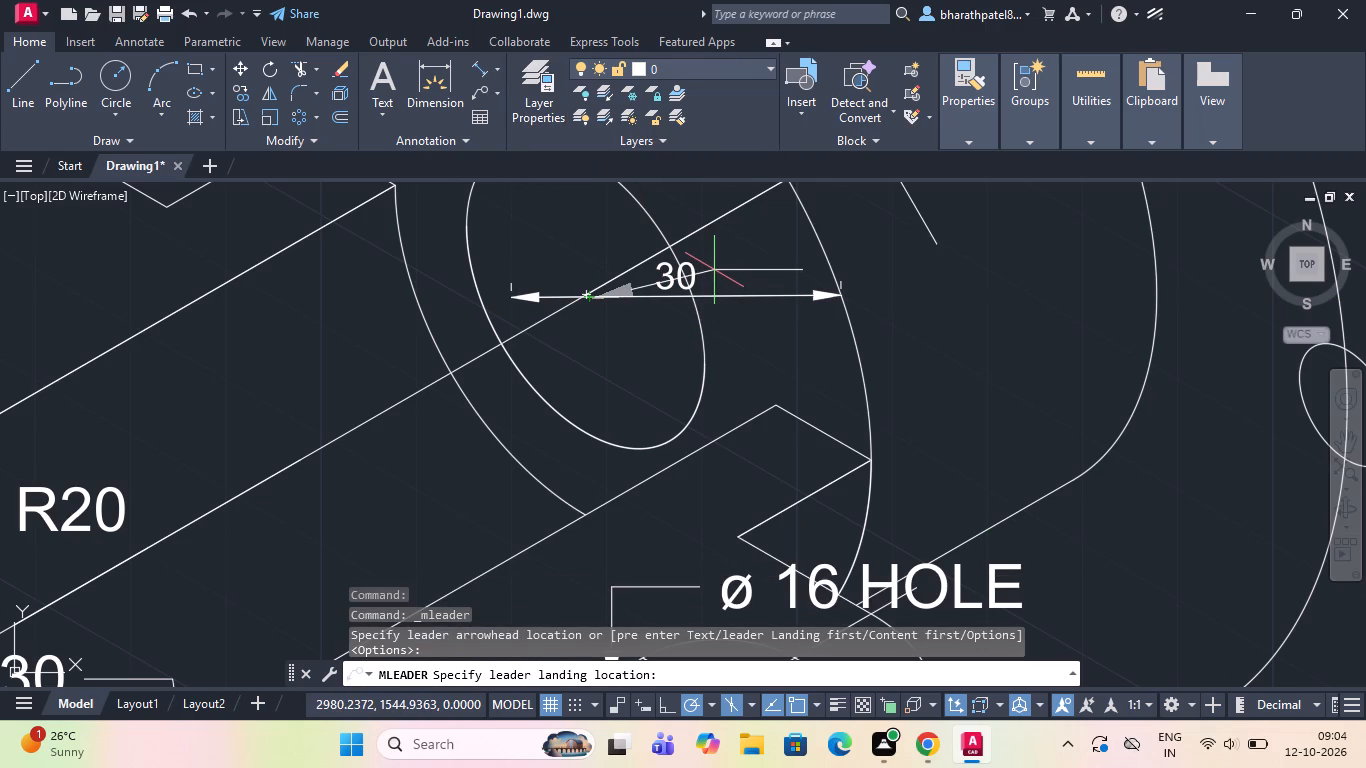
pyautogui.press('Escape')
# Delete the aligned 30 dimension across the hub's bore and the 30-unit line beneath it.
pyautogui.click(704, 297)
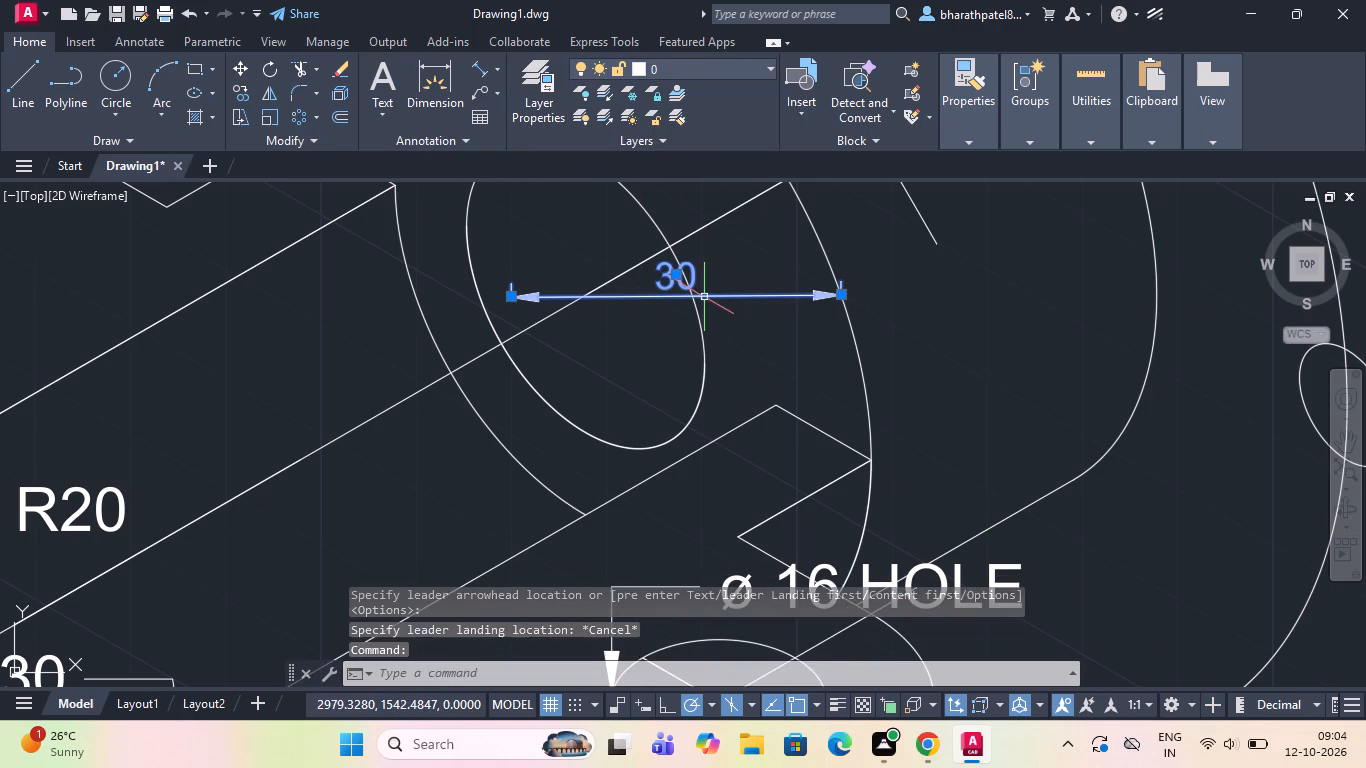
pyautogui.press('Delete')
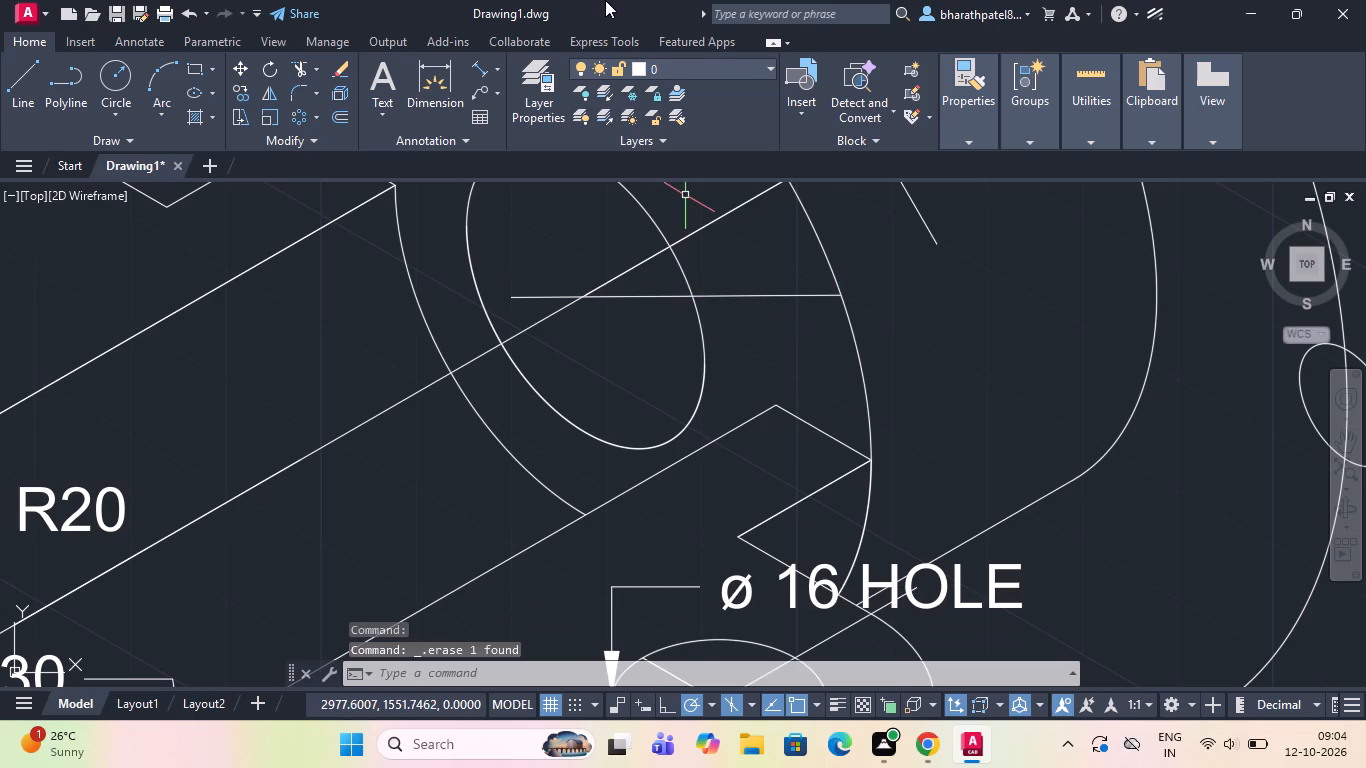
pyautogui.click(613, 294)
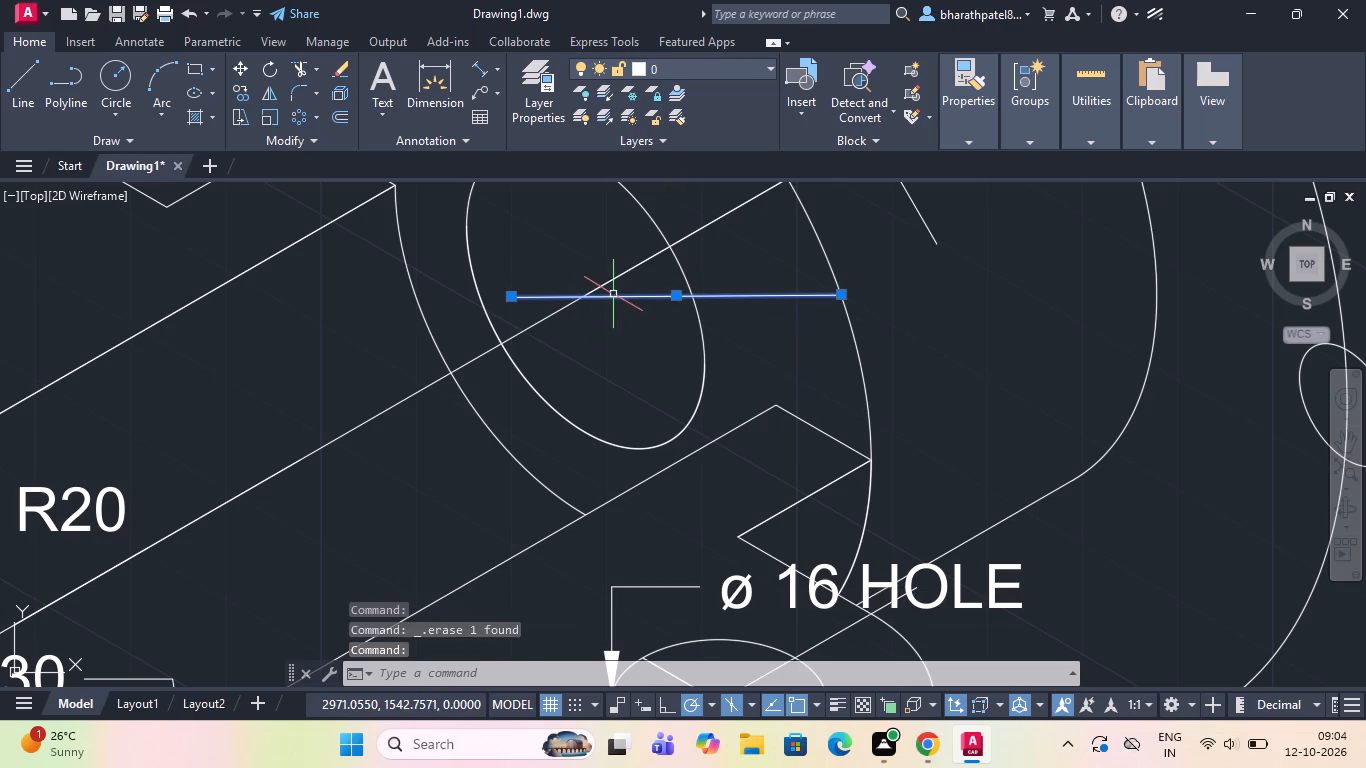
pyautogui.press('Delete')
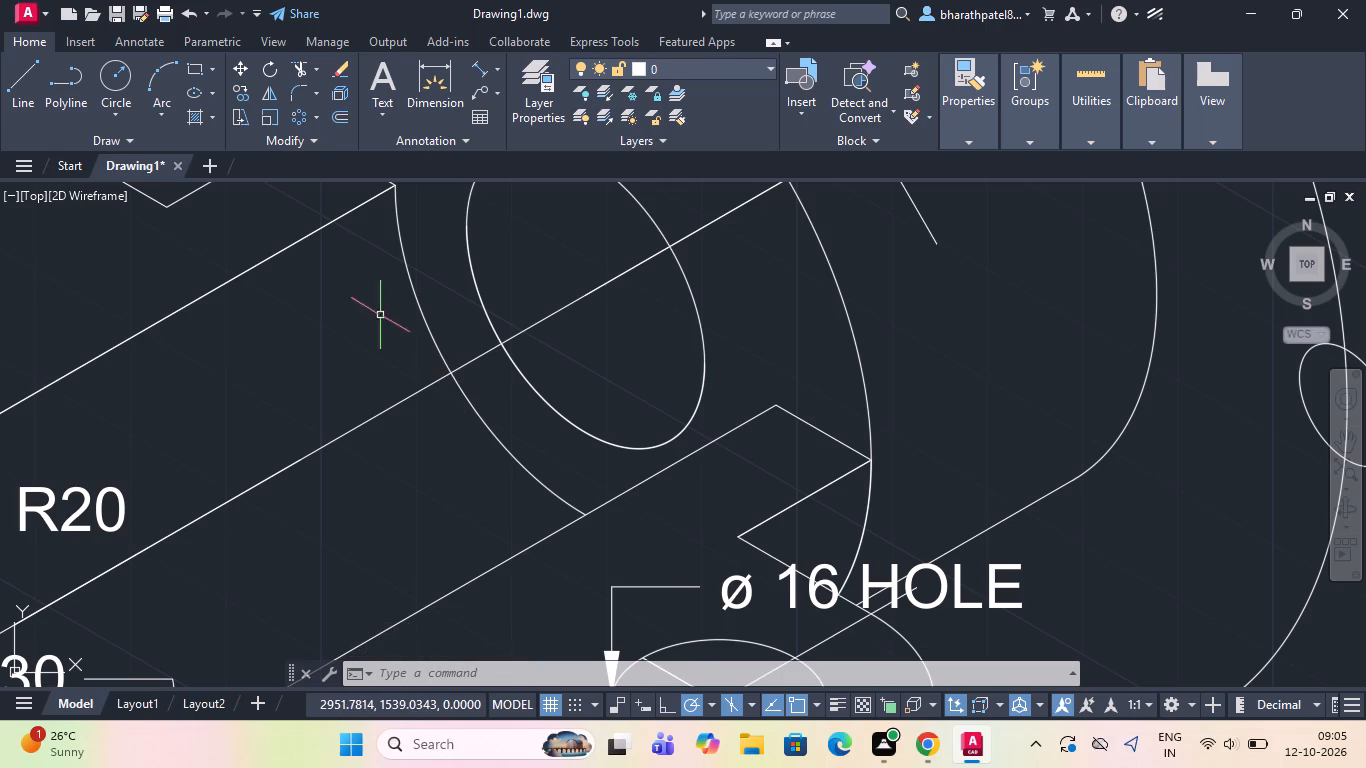
# Add a multileader reading ø25 with its arrowhead on the edge of the hub's bore and its landing inside the bore.
pyautogui.click(482, 92)
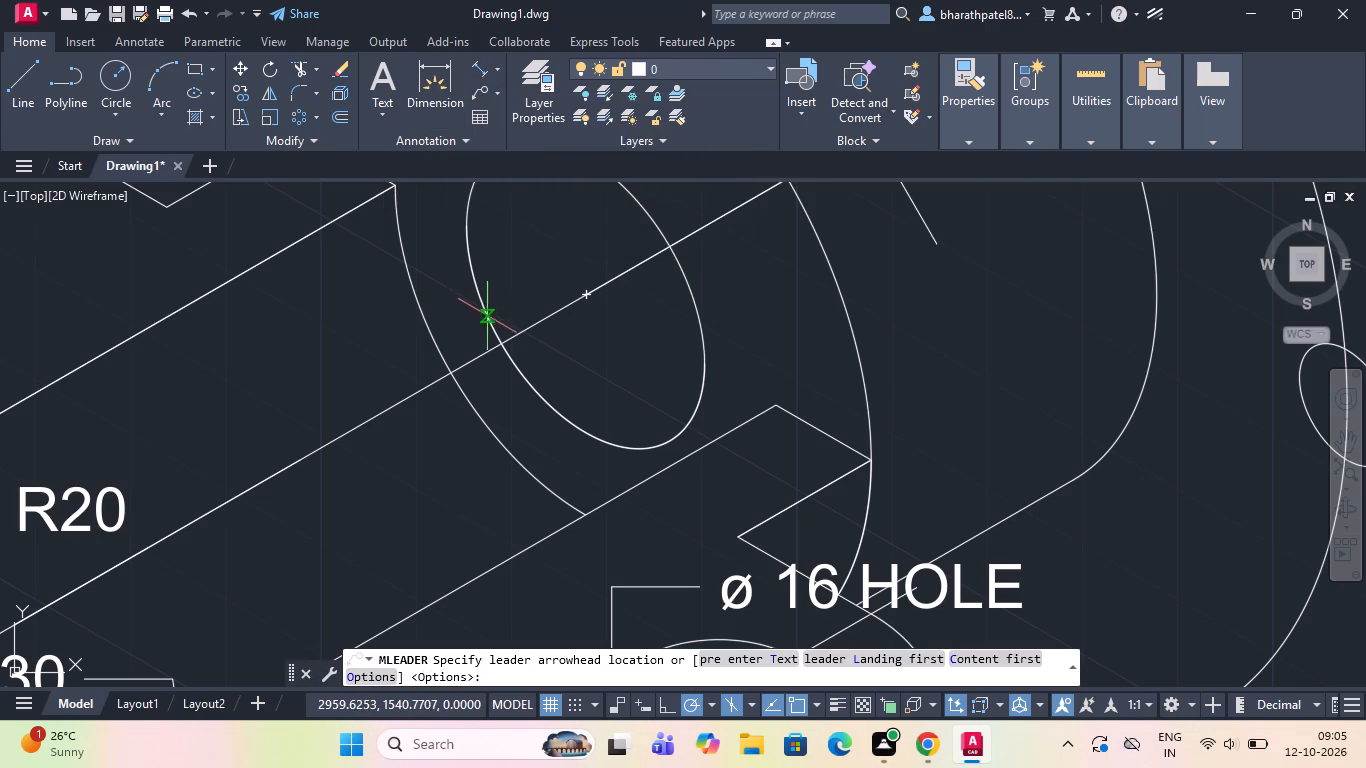
pyautogui.click(490, 312)
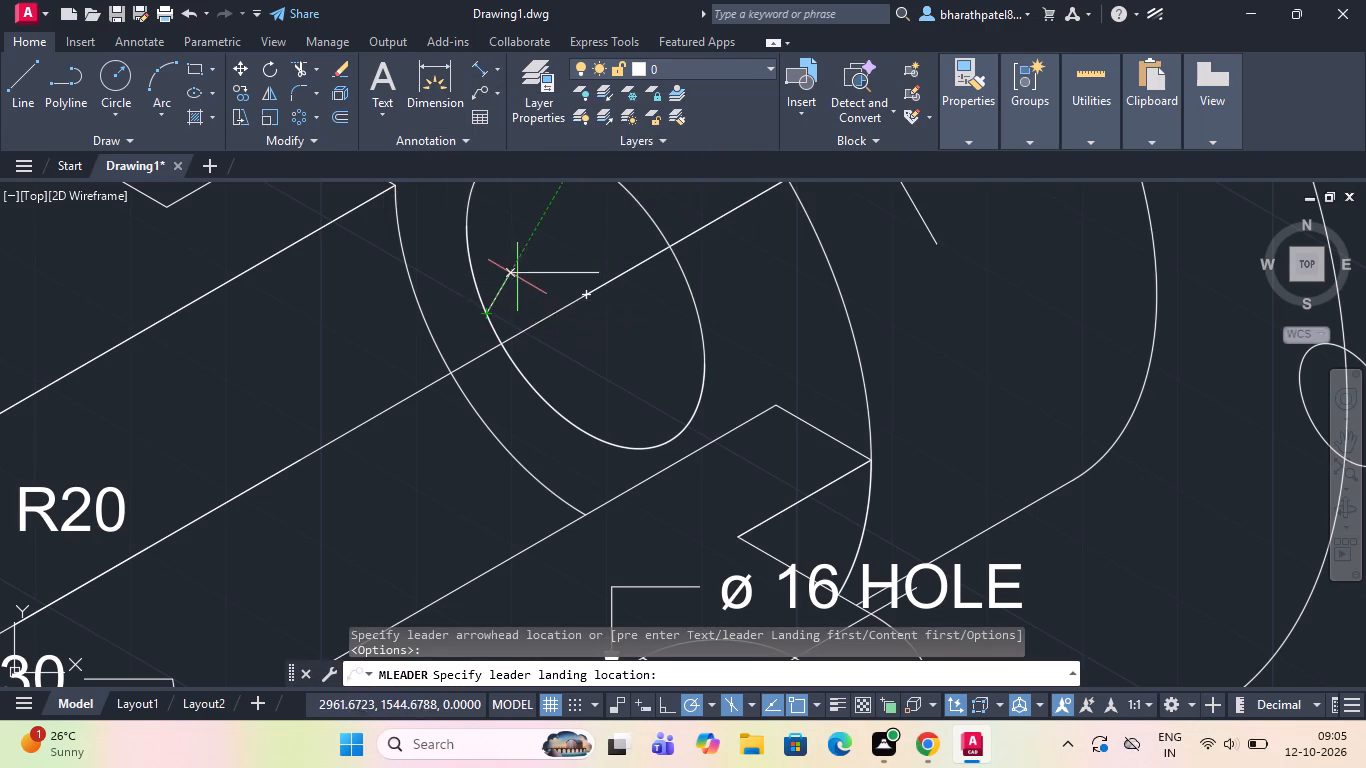
pyautogui.click(483, 211)
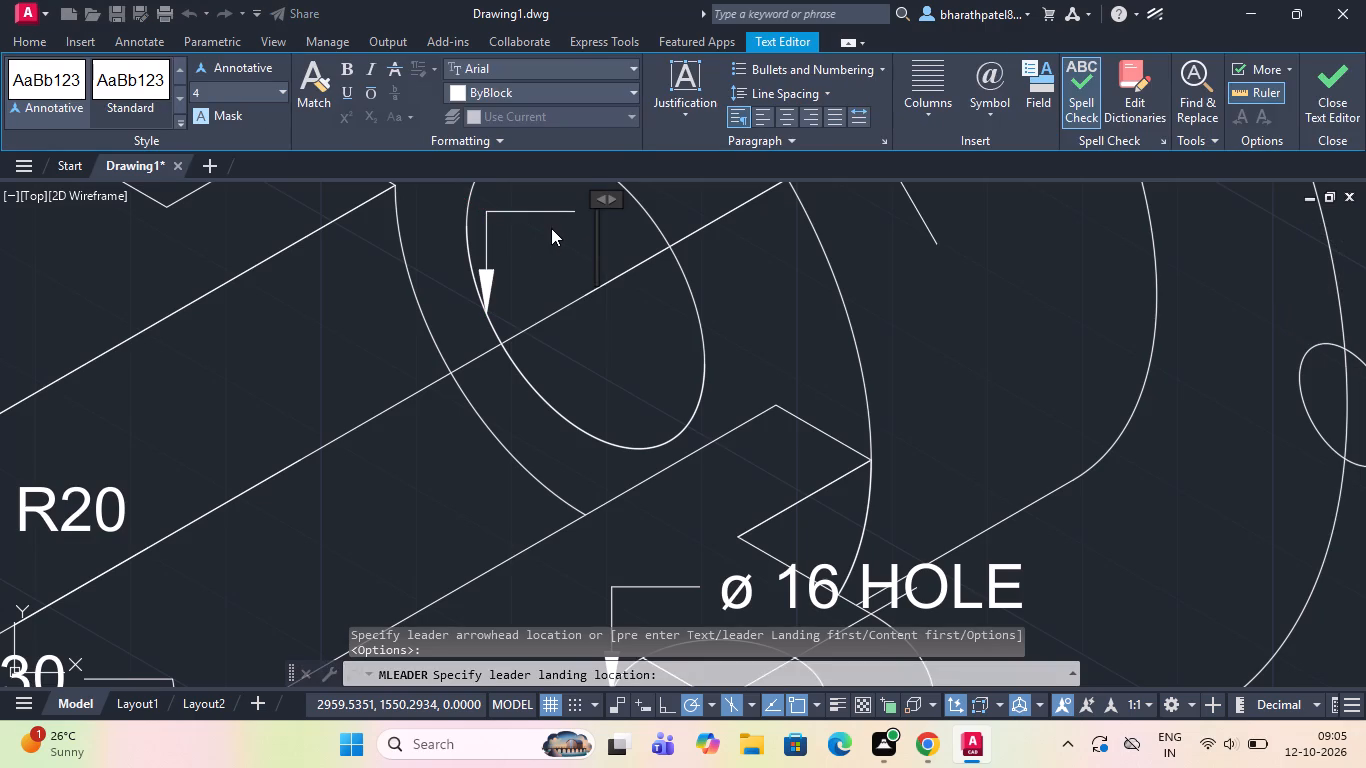
pyautogui.hotkey('ctrl', 'v')
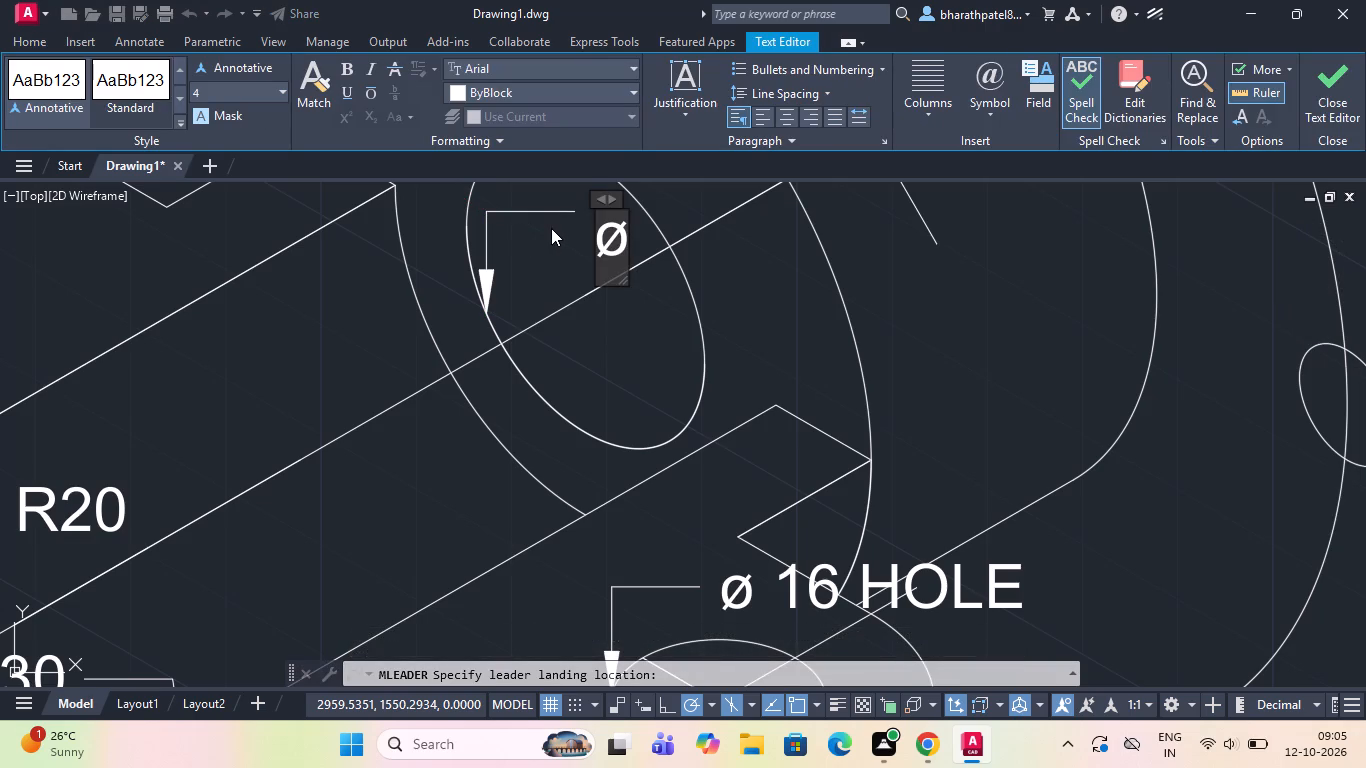
pyautogui.write('25')
pyautogui.press('Return')
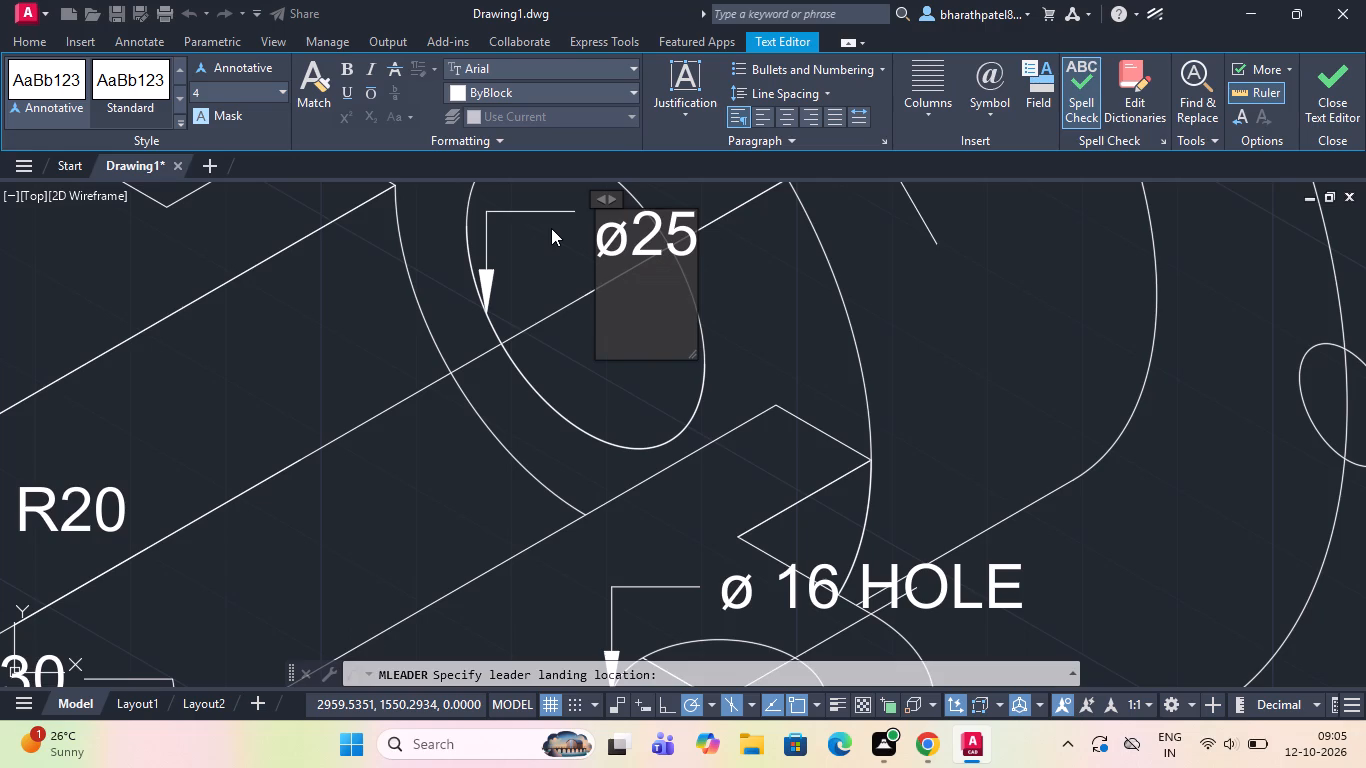
pyautogui.click(551, 258)
# Add a multileader reading R30 from the hub's outer curve, with its landing inside the bore near the ø25 note.
pyautogui.scroll(-2, 564, 270)
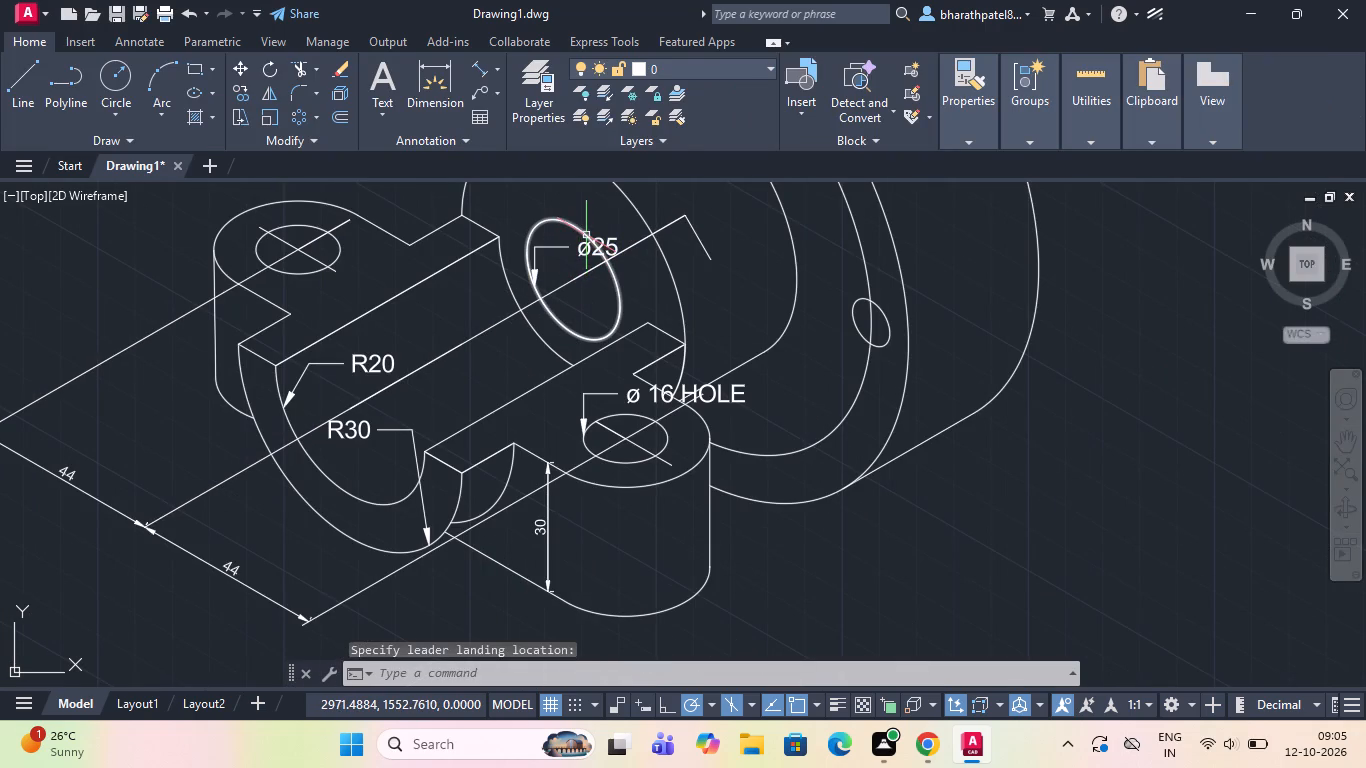
pyautogui.click(486, 96)
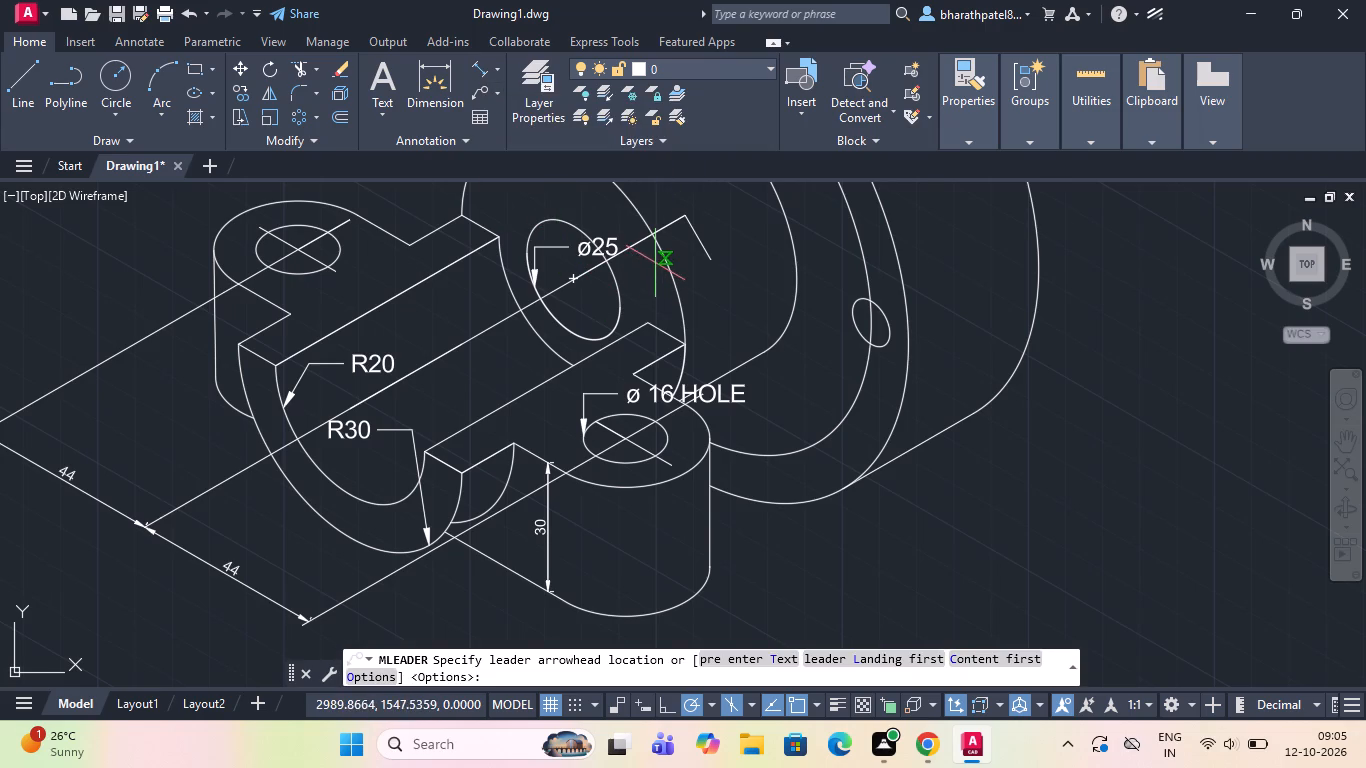
pyautogui.click(667, 251)
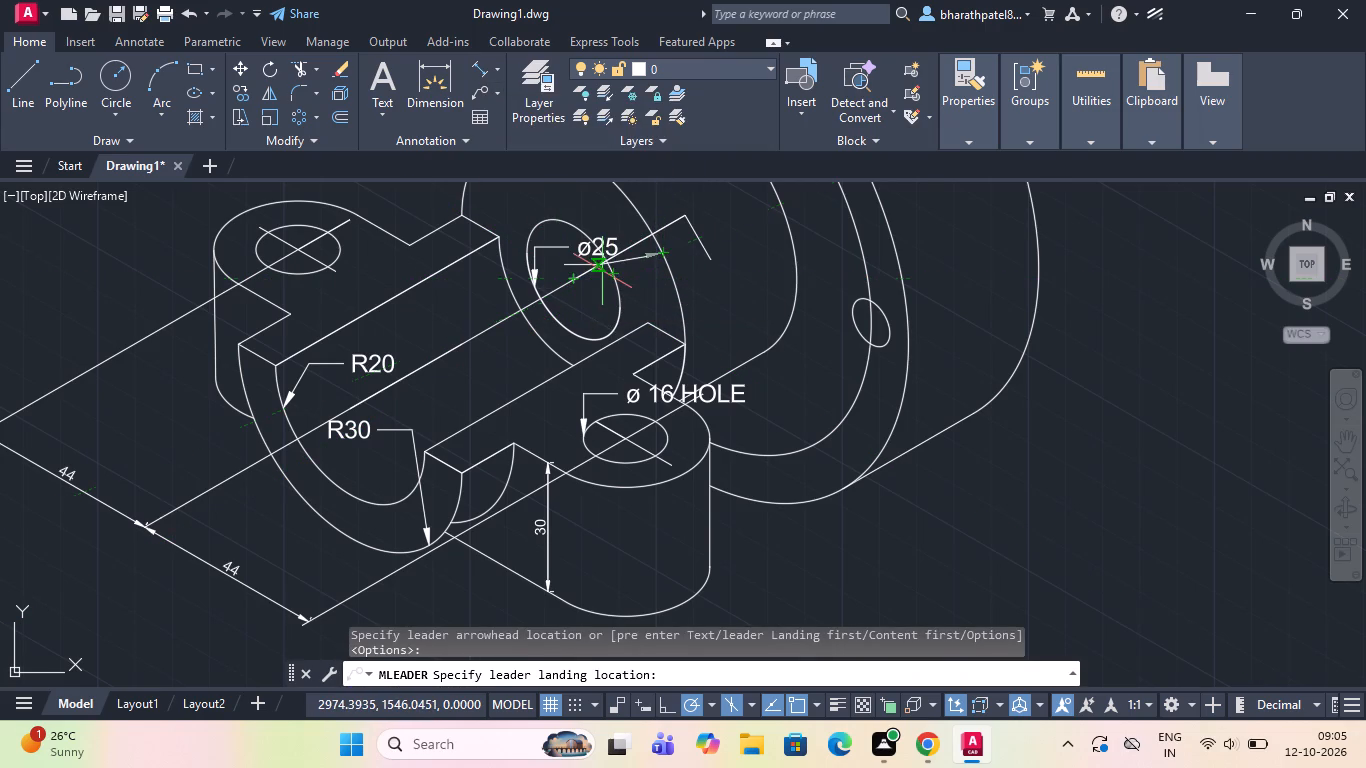
pyautogui.click(602, 269)
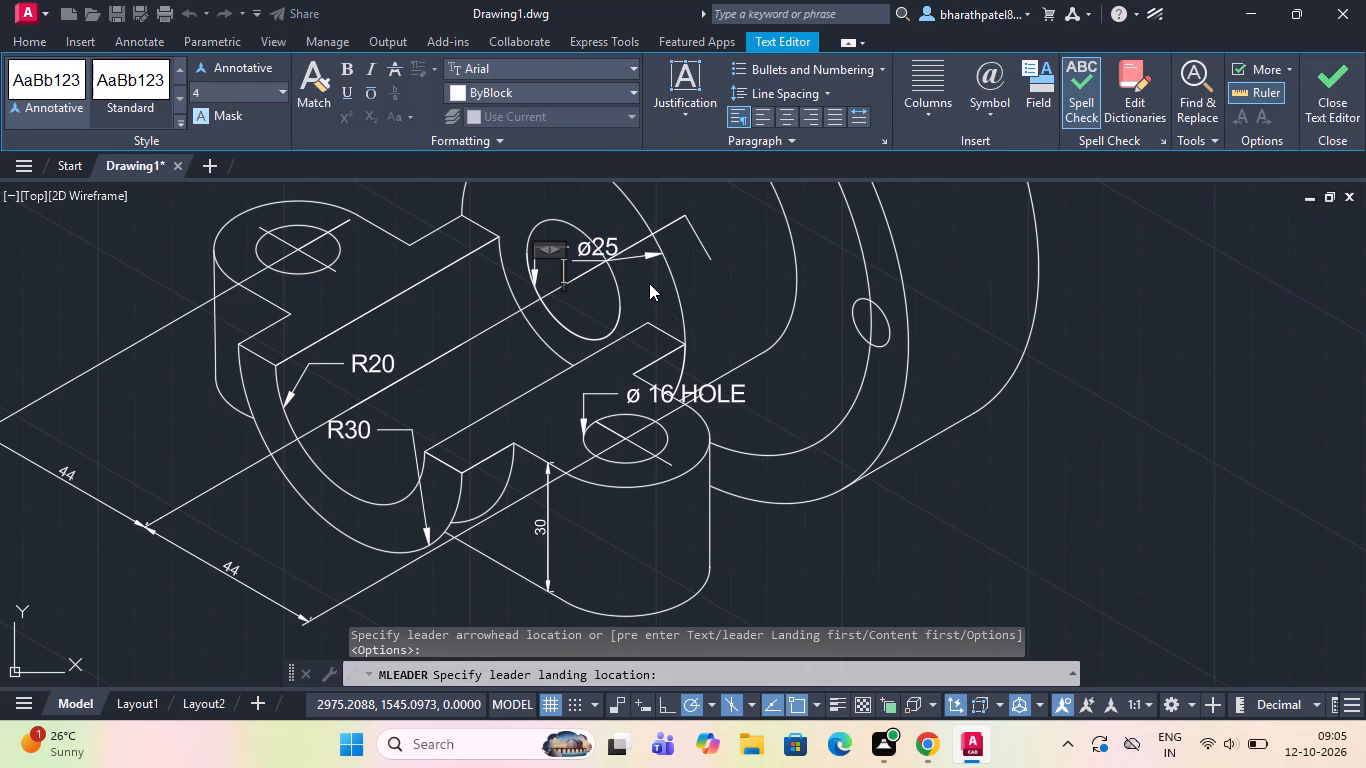
pyautogui.write('R30')
pyautogui.press('Return')
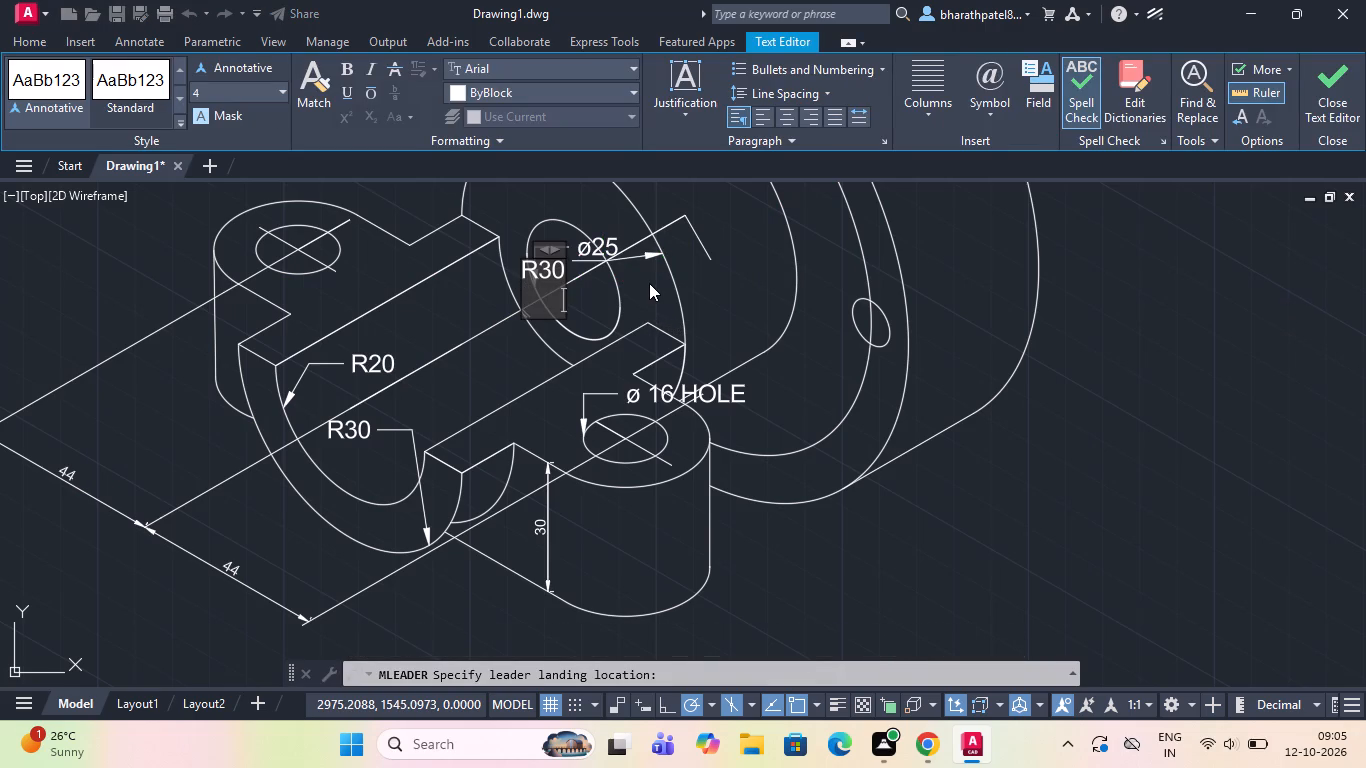
pyautogui.click(648, 299)
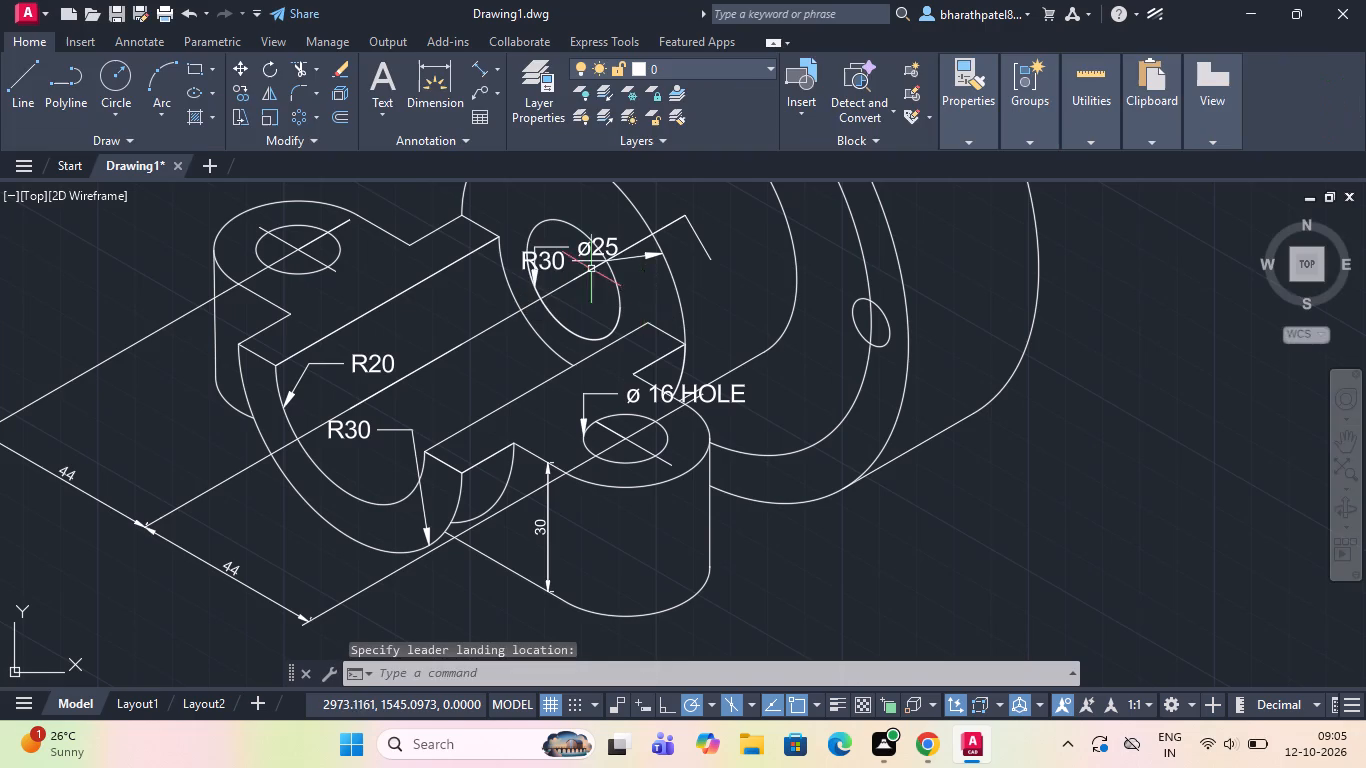
# Add a multileader reading R16 to the rounded outer edge of the far bolt lug, with its text outside the part.
pyautogui.scroll(-2, 588, 271)
pyautogui.scroll(3, 602, 234)
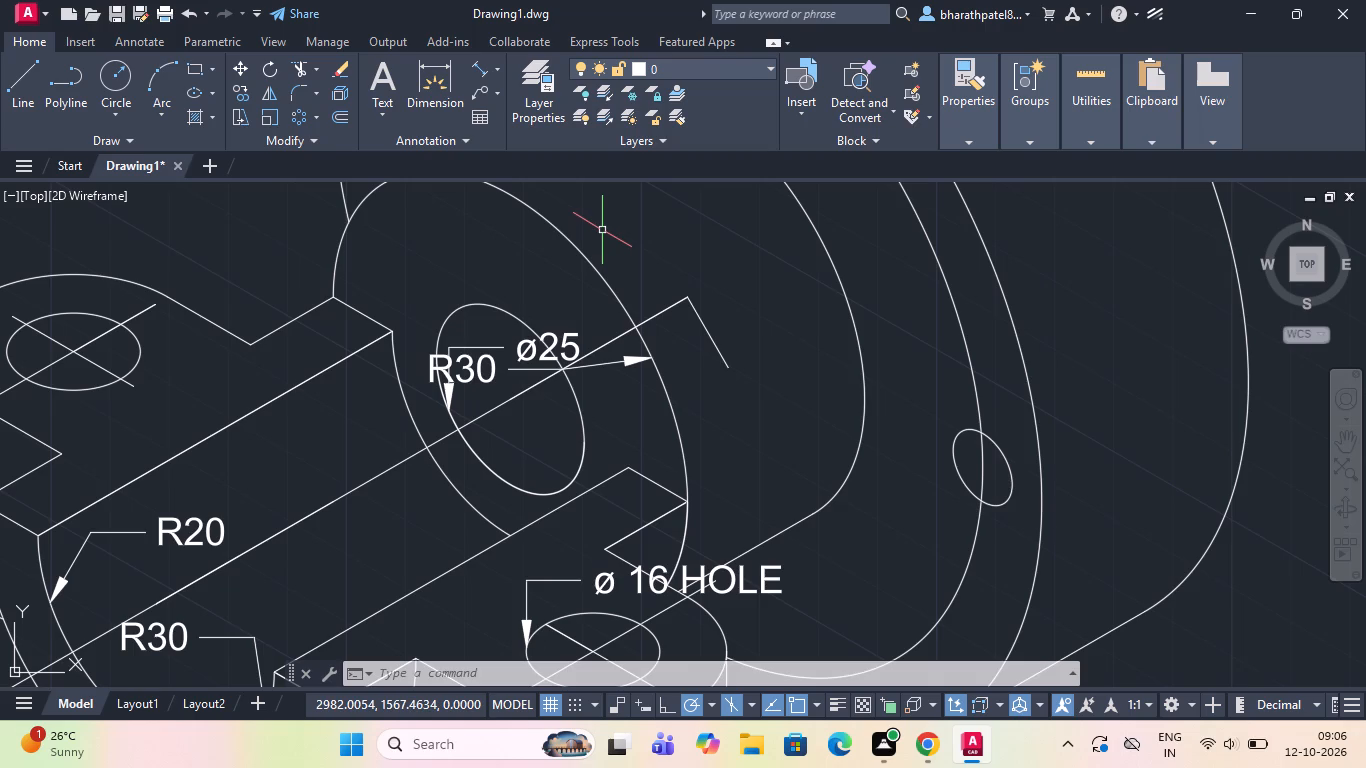
pyautogui.scroll(-2, 602, 229)
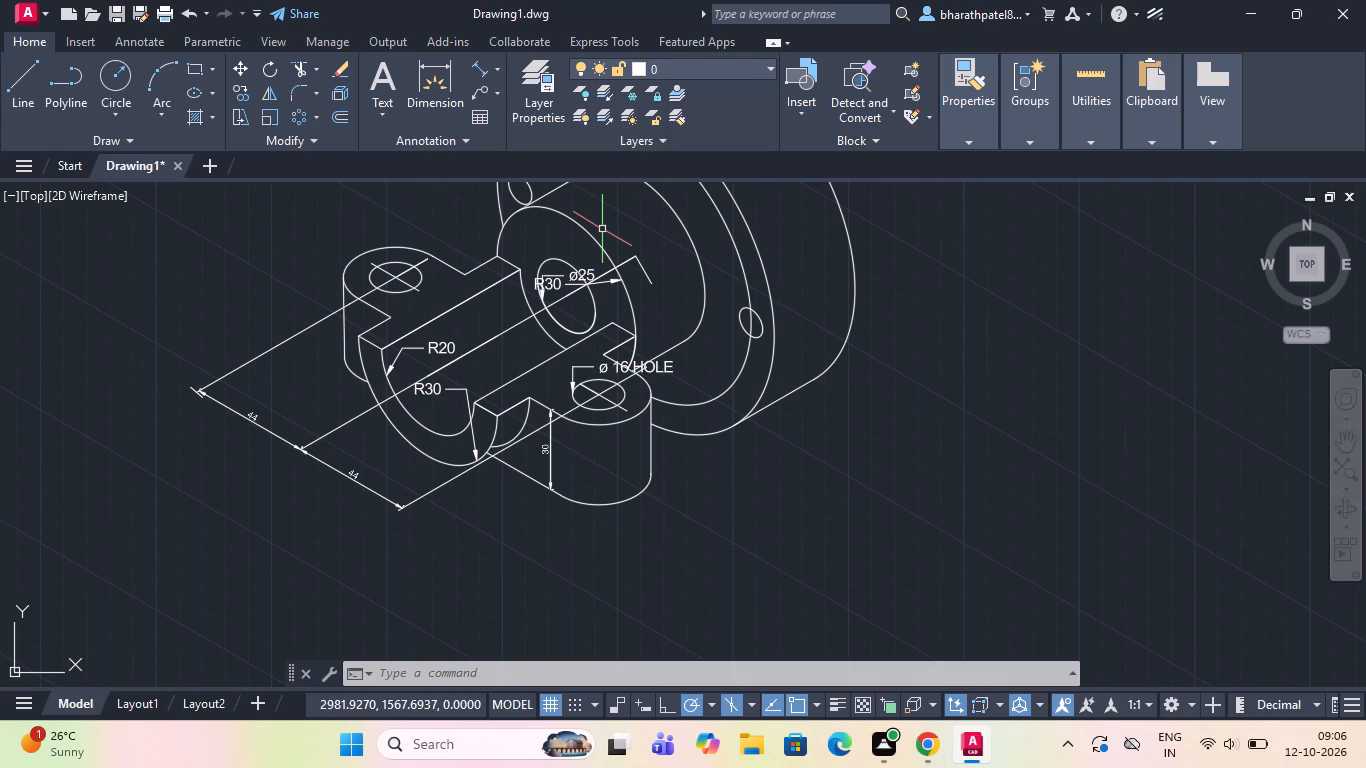
pyautogui.click(478, 93)
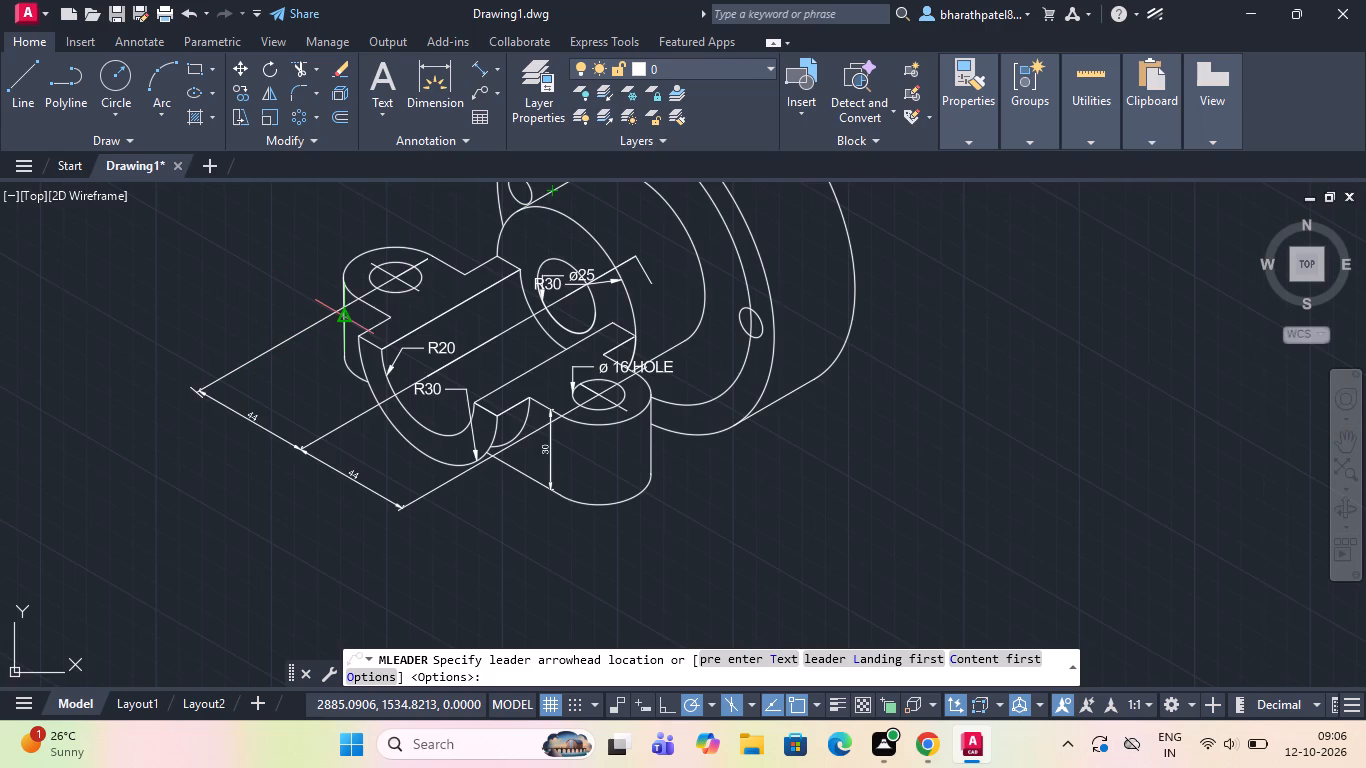
pyautogui.scroll(3, 350, 311)
pyautogui.scroll(-2, 337, 275)
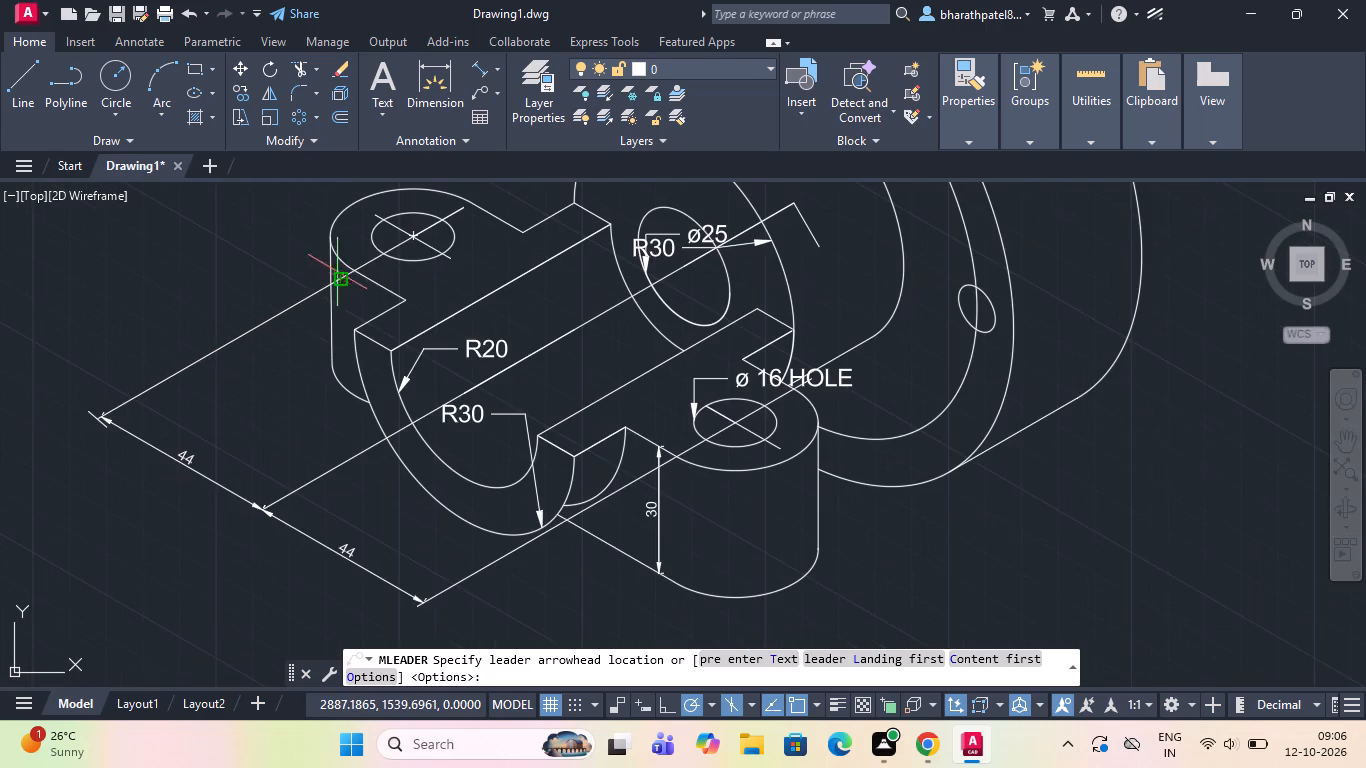
pyautogui.scroll(3, 337, 228)
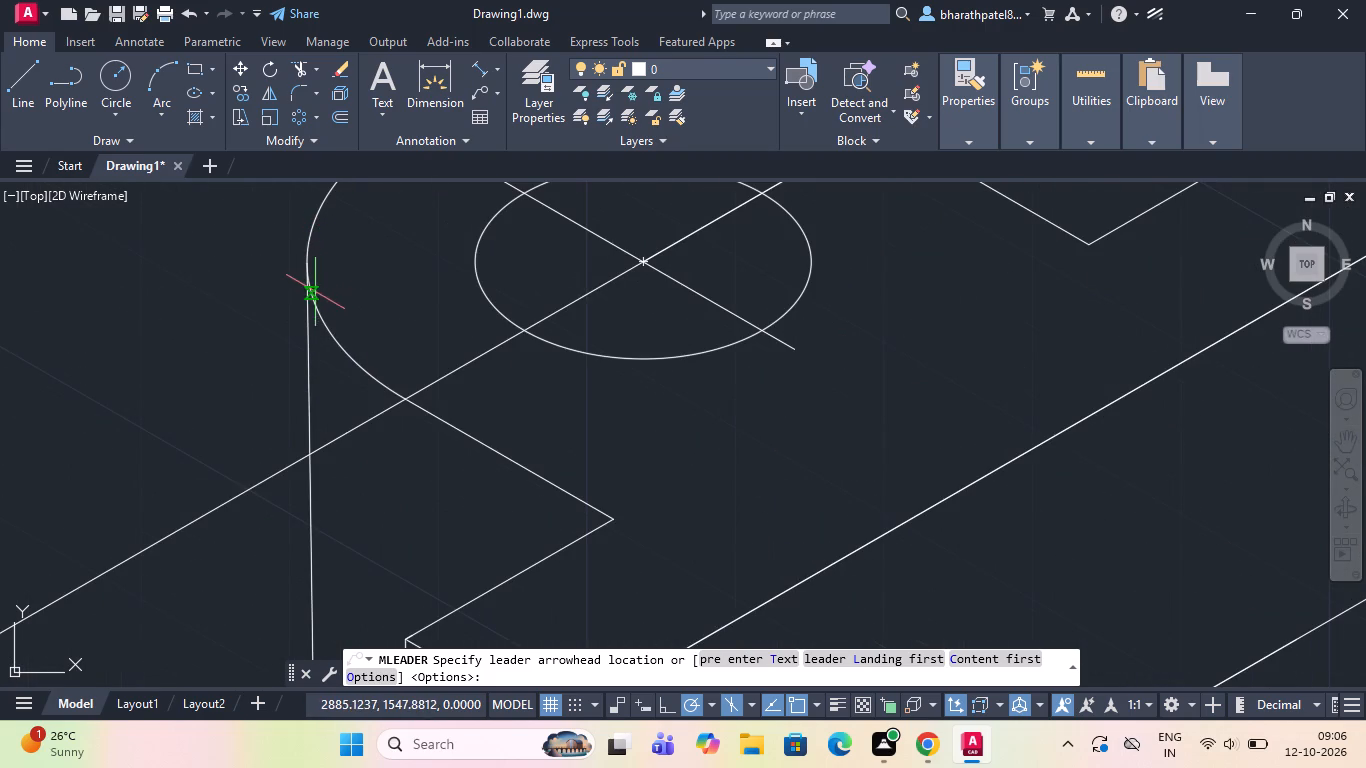
pyautogui.click(304, 265)
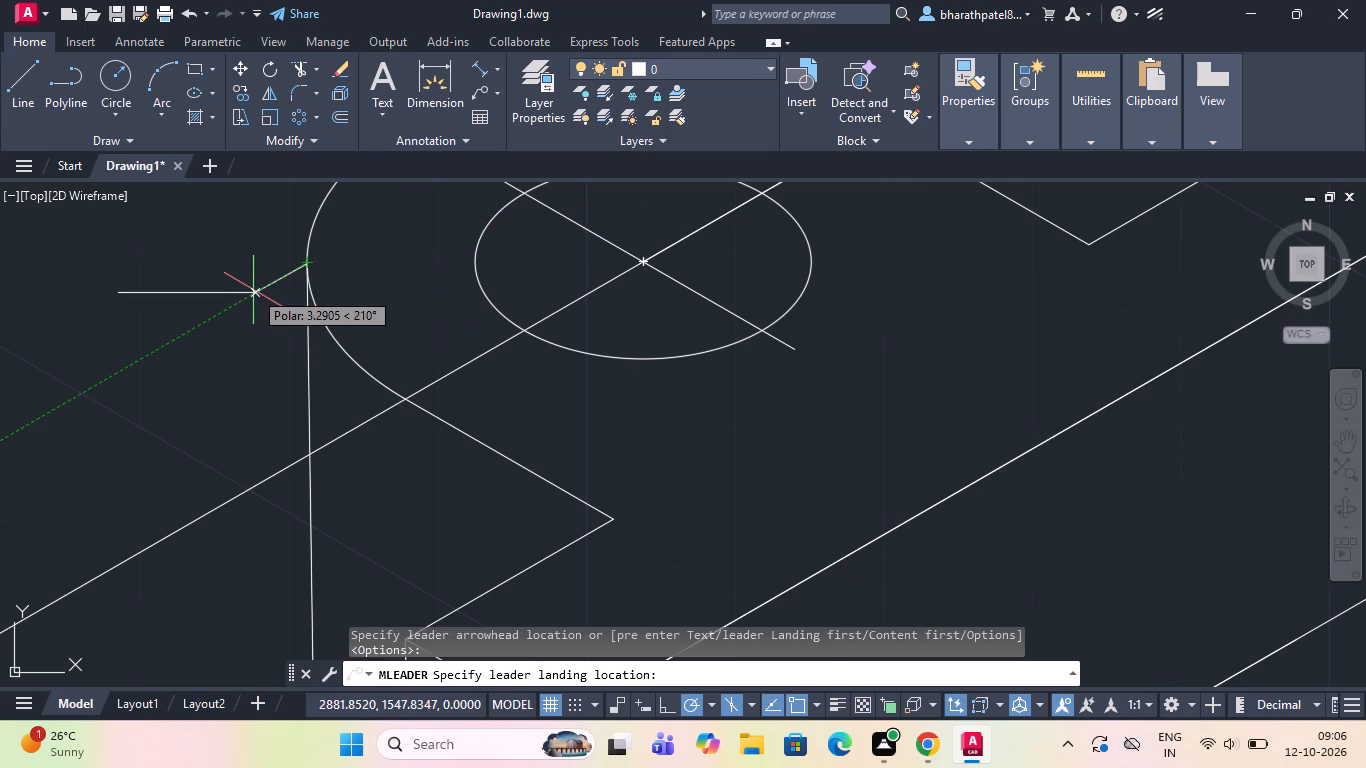
pyautogui.click(172, 375)
pyautogui.scroll(-1, 173, 374)
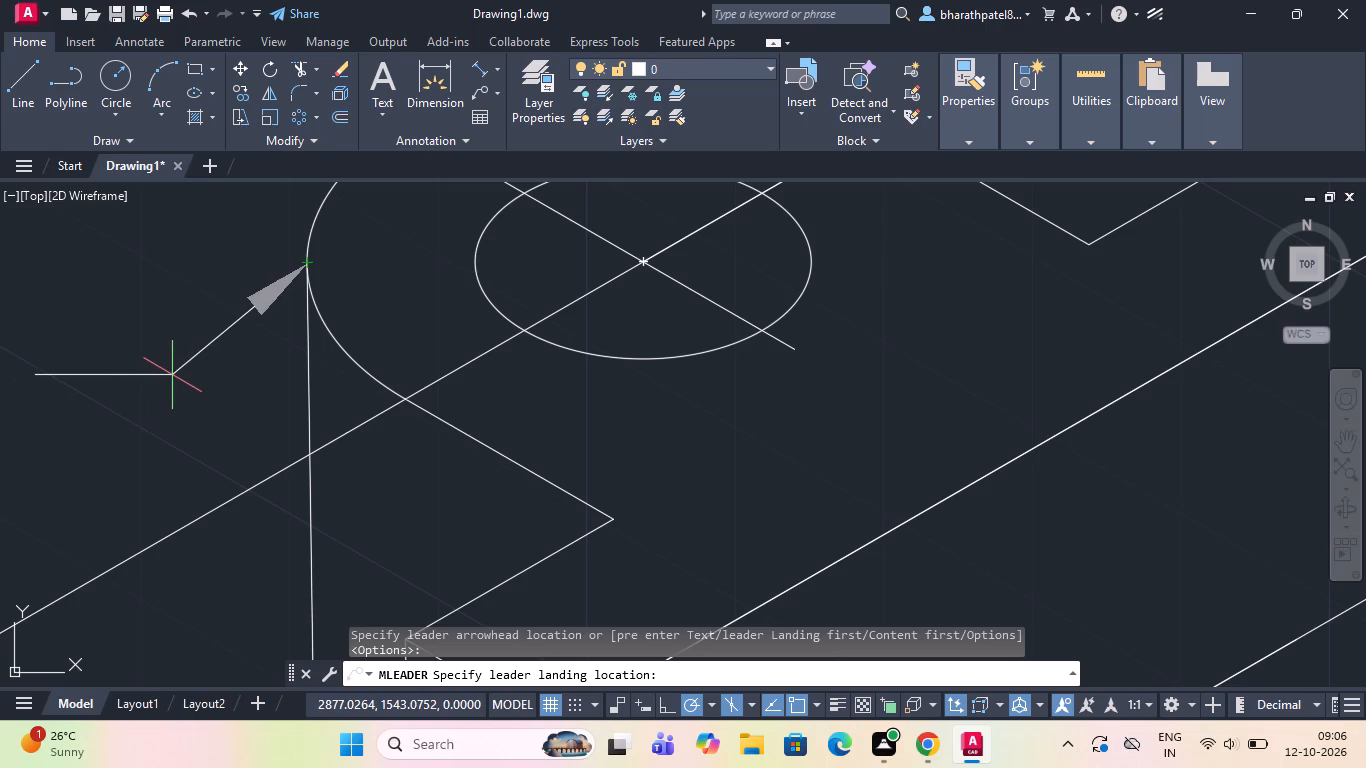
pyautogui.scroll(-2, 174, 374)
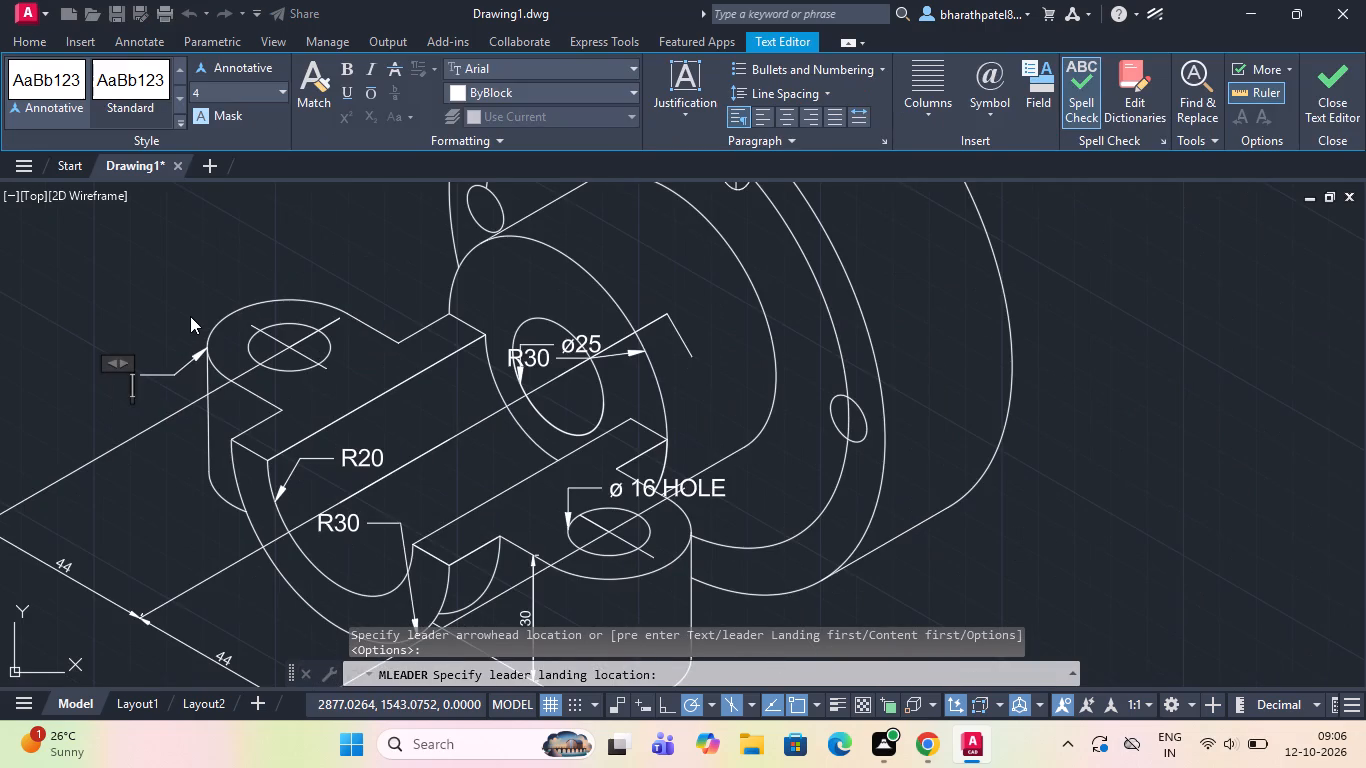
pyautogui.press('r')
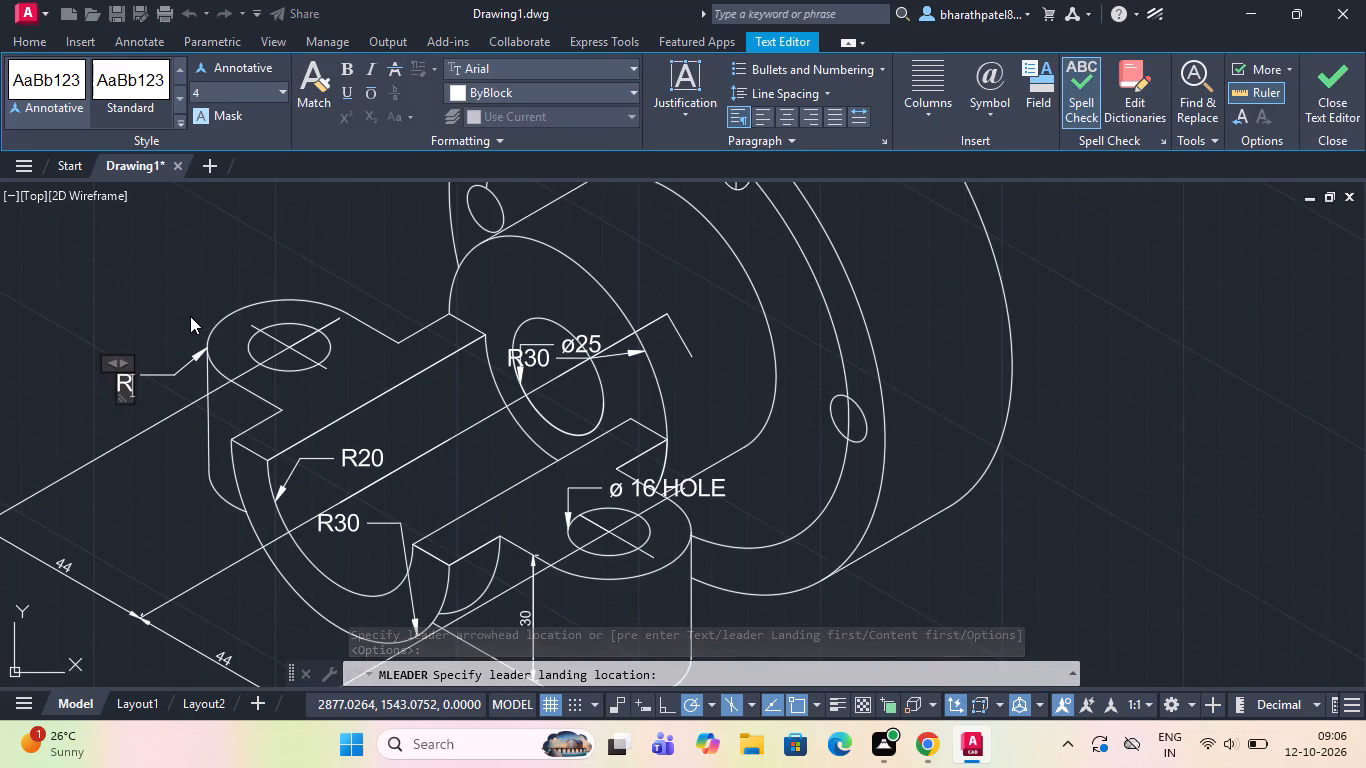
pyautogui.write('16')
pyautogui.press('Return')
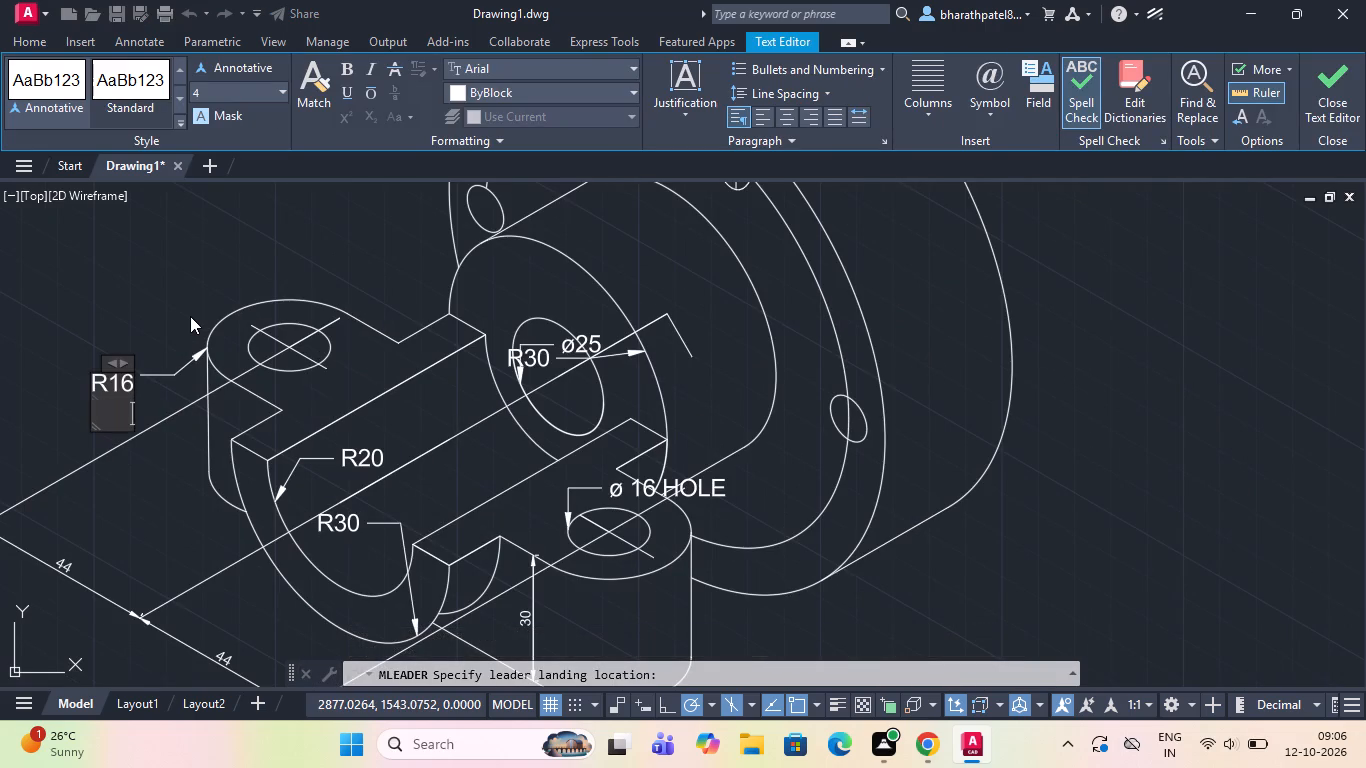
pyautogui.click(151, 287)
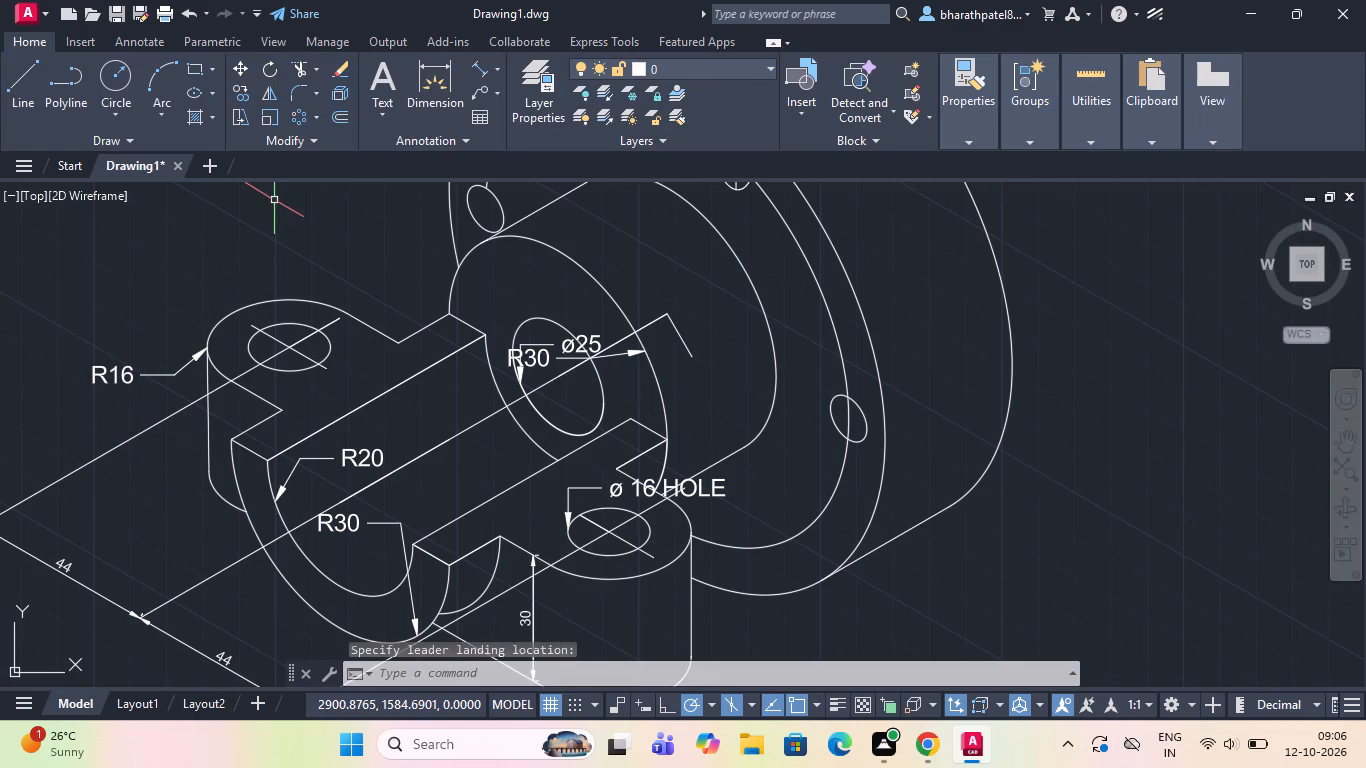
# Draw an extension line outward from the end of the far lug hole's centre mark, parallel to the 44 dimensions.
pyautogui.scroll(-2, 277, 205)
pyautogui.scroll(-1, 342, 376)
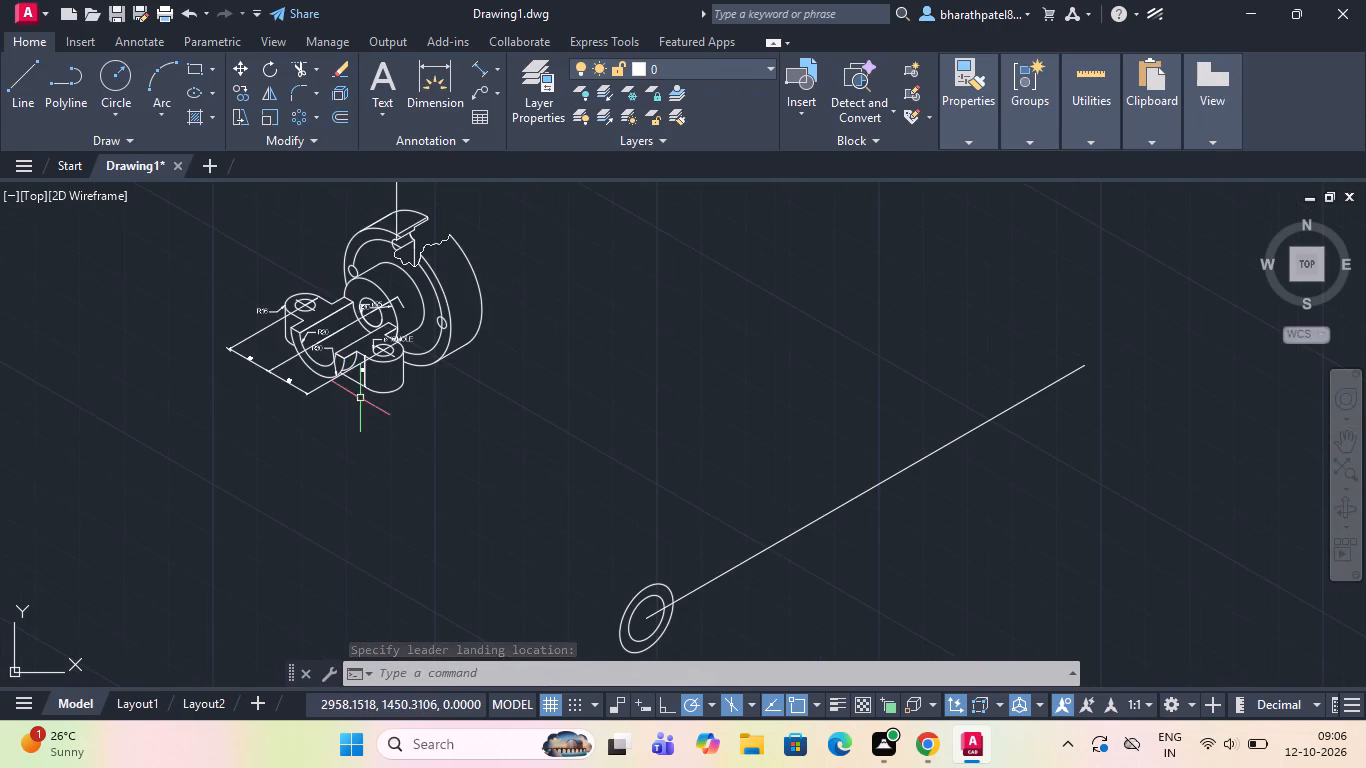
pyautogui.scroll(2, 326, 318)
pyautogui.scroll(-2, 331, 321)
pyautogui.scroll(3, 290, 263)
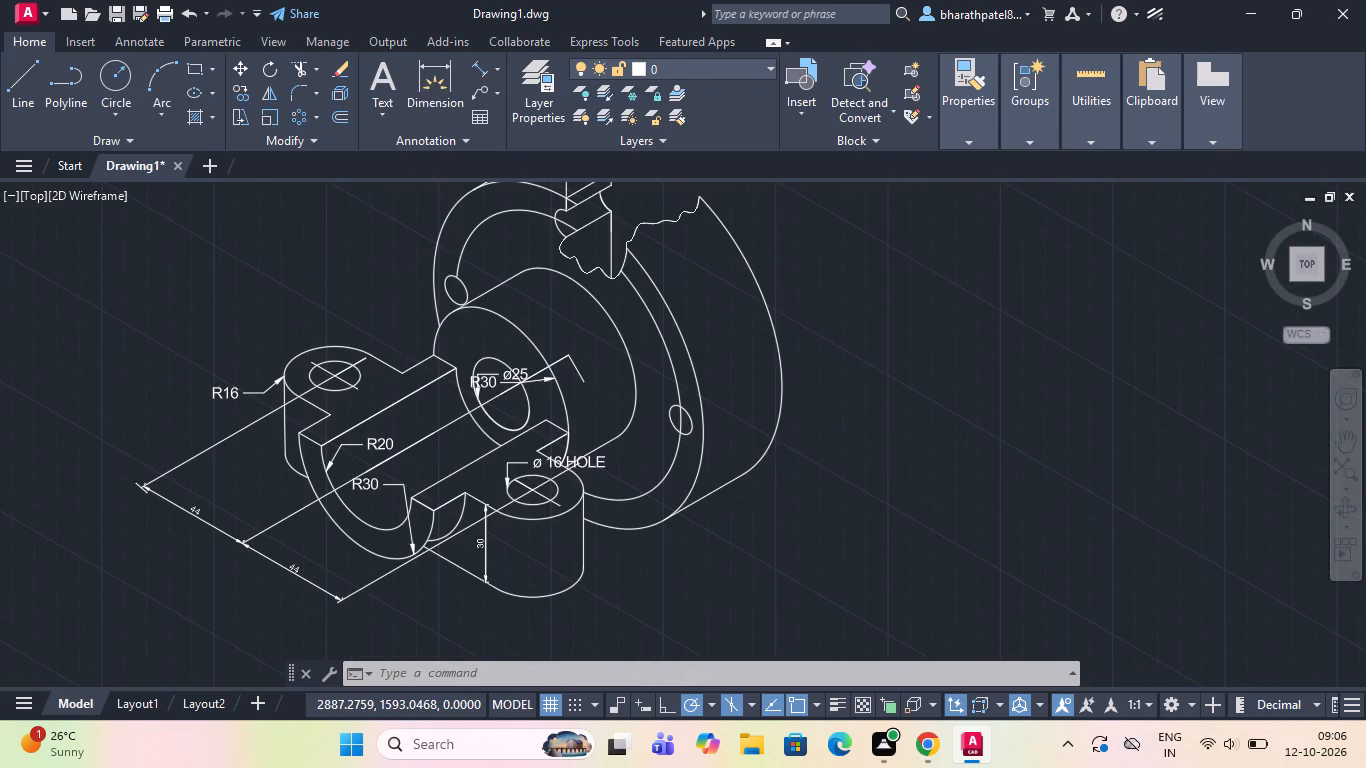
pyautogui.click(22, 79)
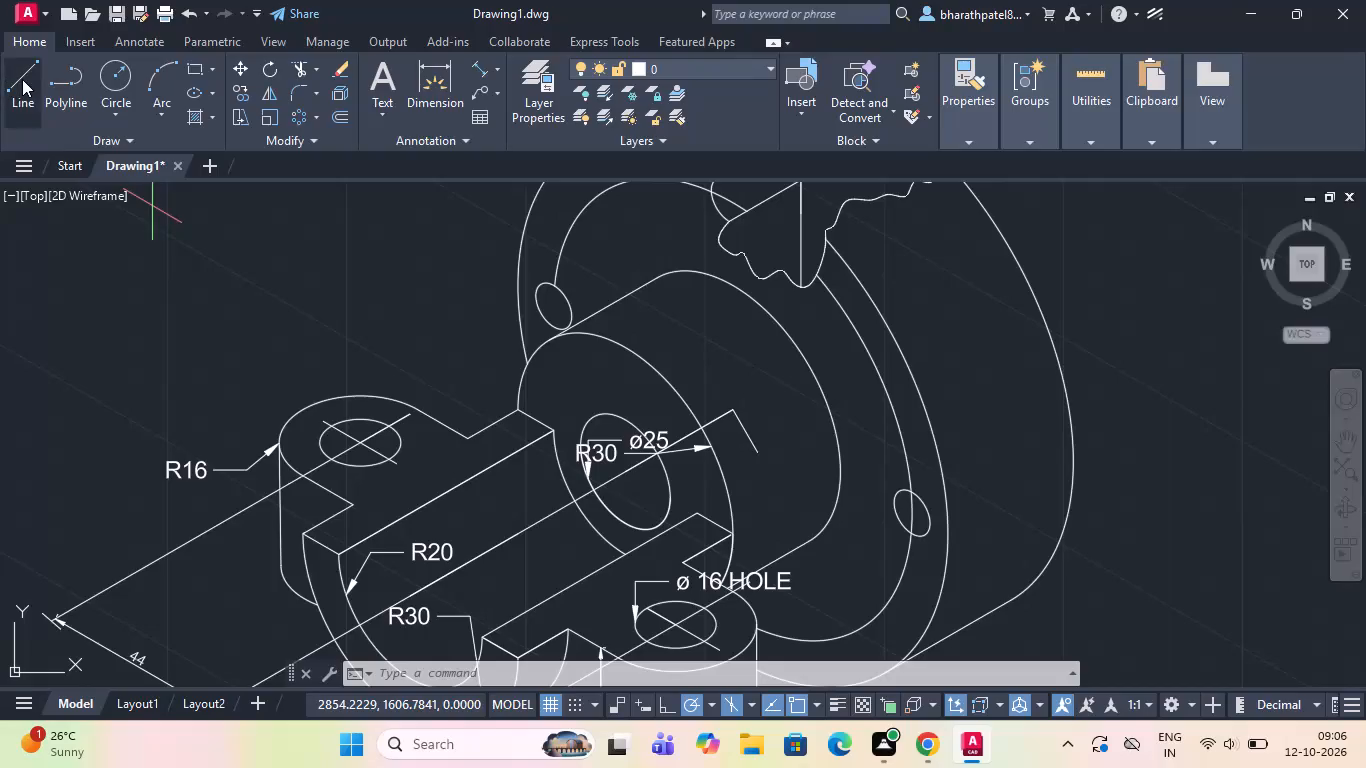
pyautogui.click(328, 422)
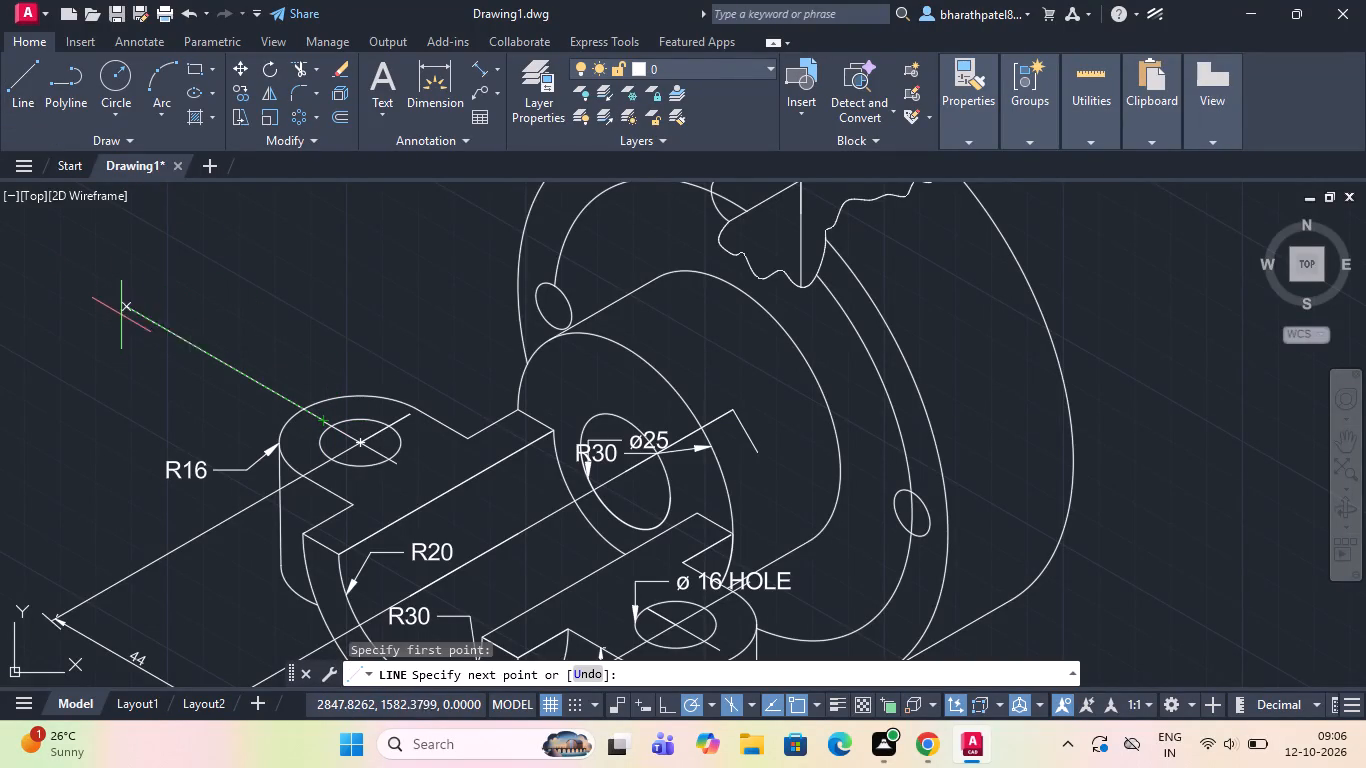
pyautogui.click(128, 297)
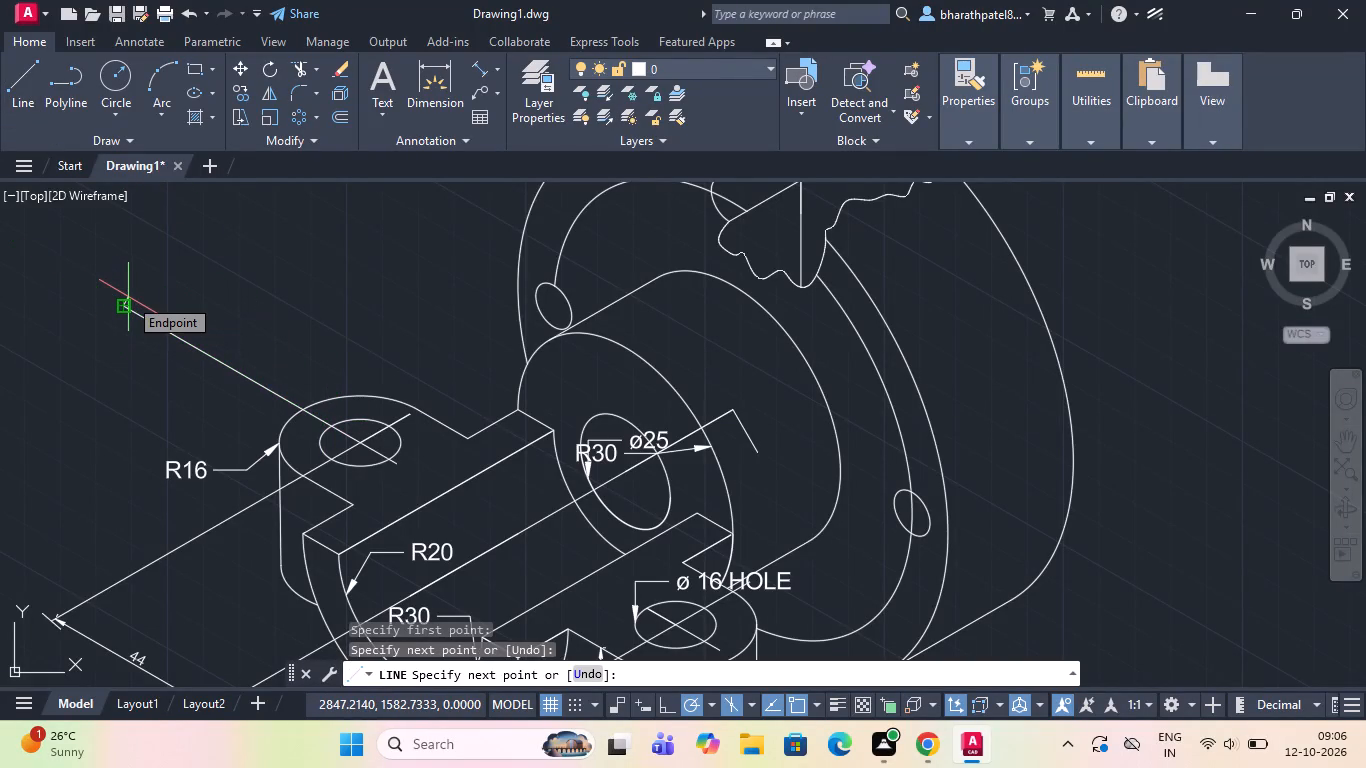
pyautogui.press('Escape')
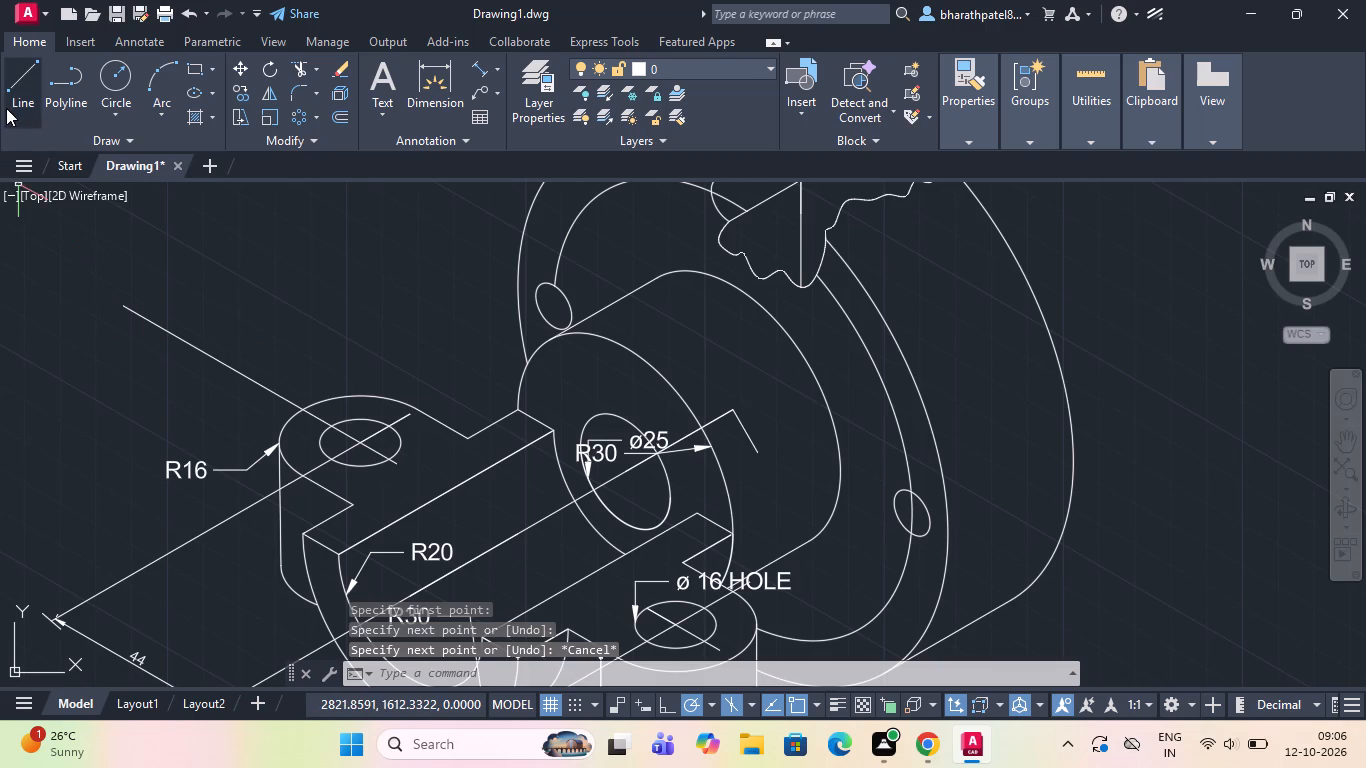
# Draw a parallel extension line outward from the corner where the hub's face meets the far-side ledge.
pyautogui.click(7, 103)
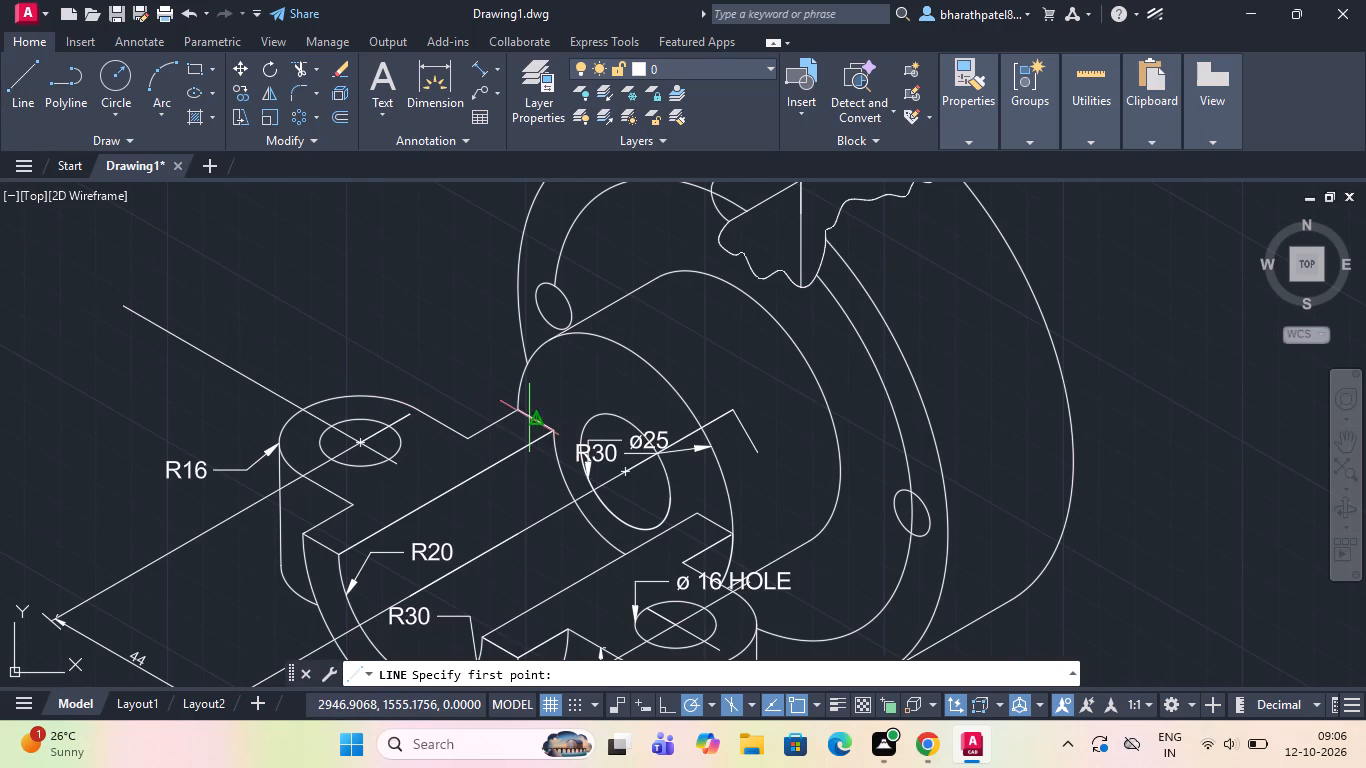
pyautogui.click(522, 411)
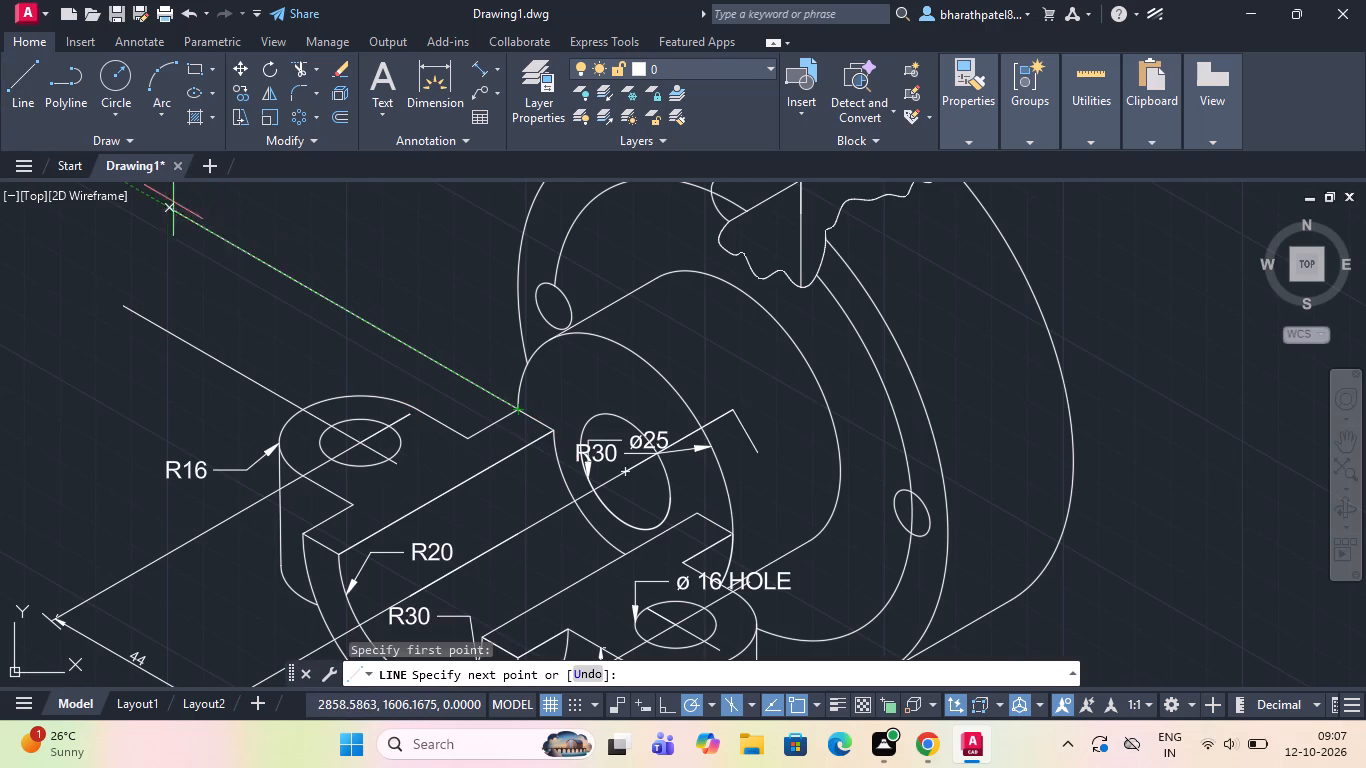
pyautogui.click(183, 223)
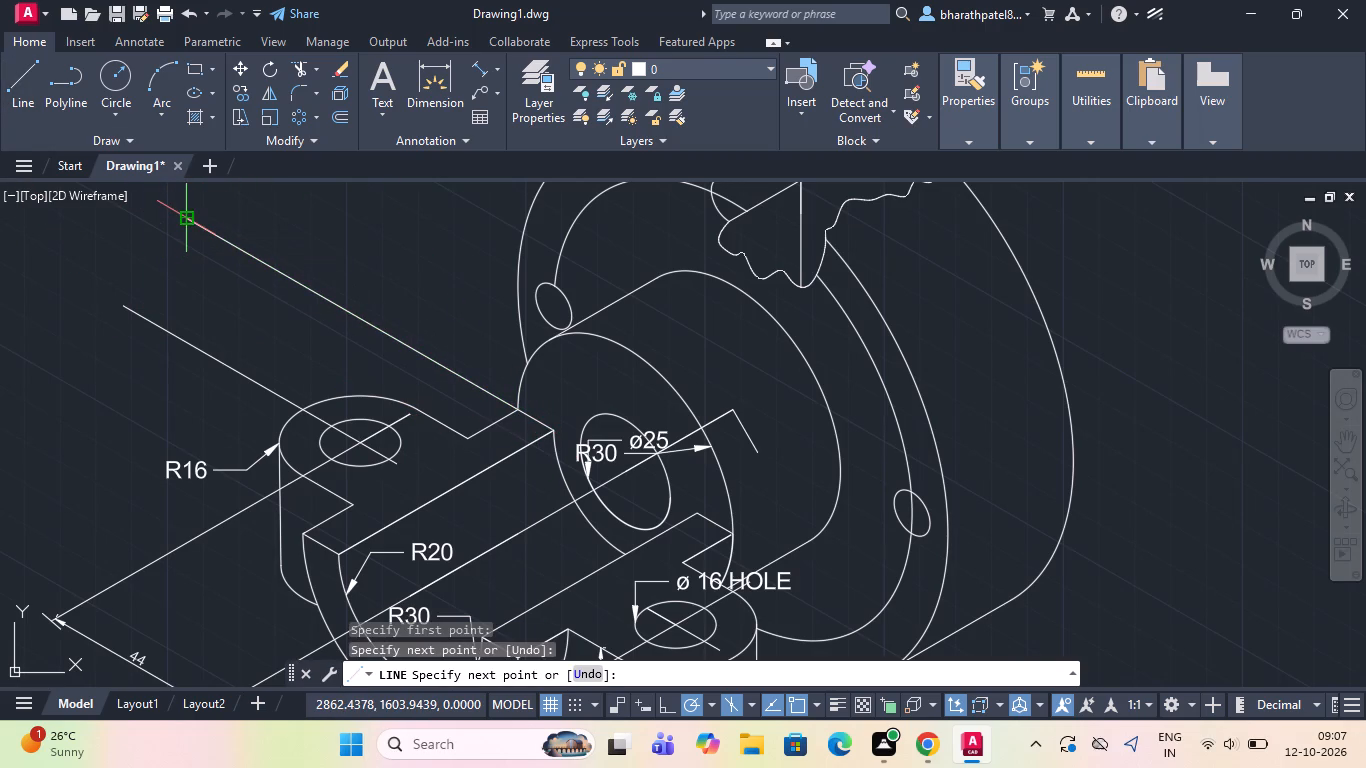
pyautogui.press('Escape')
pyautogui.scroll(-2, 183, 223)
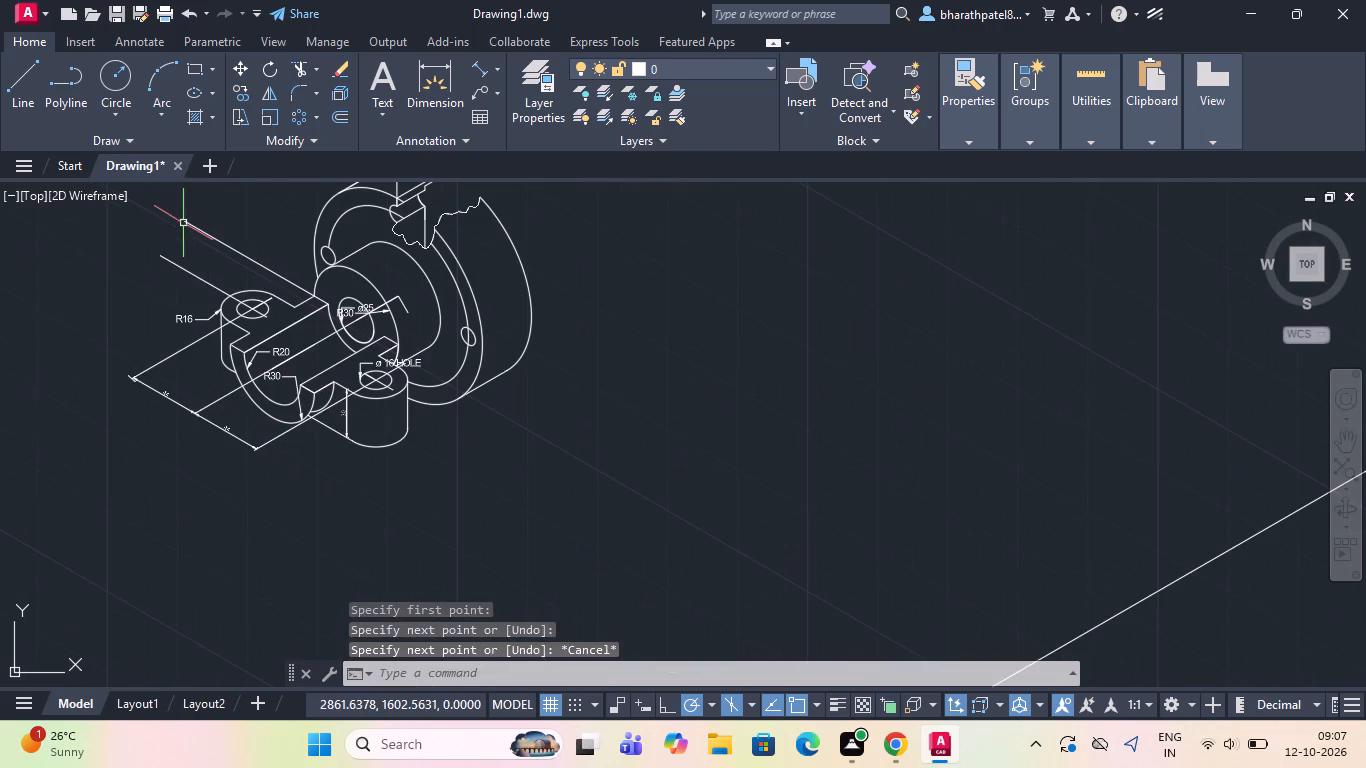
# Draw a line from the outer extension-line end of the far 44 dimension, continuing outward in line with that dimension.
pyautogui.click(34, 76)
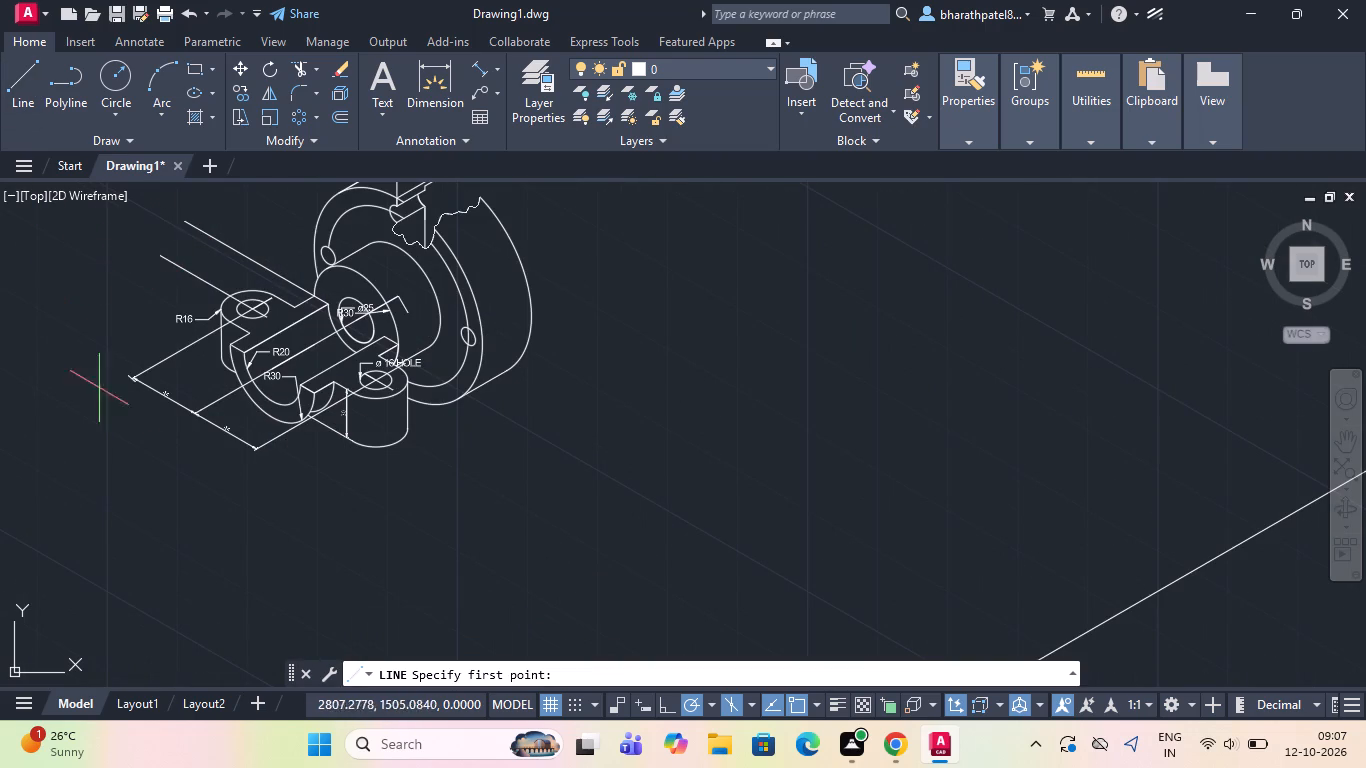
pyautogui.scroll(3, 155, 369)
pyautogui.scroll(-2, 155, 369)
pyautogui.scroll(2, 83, 376)
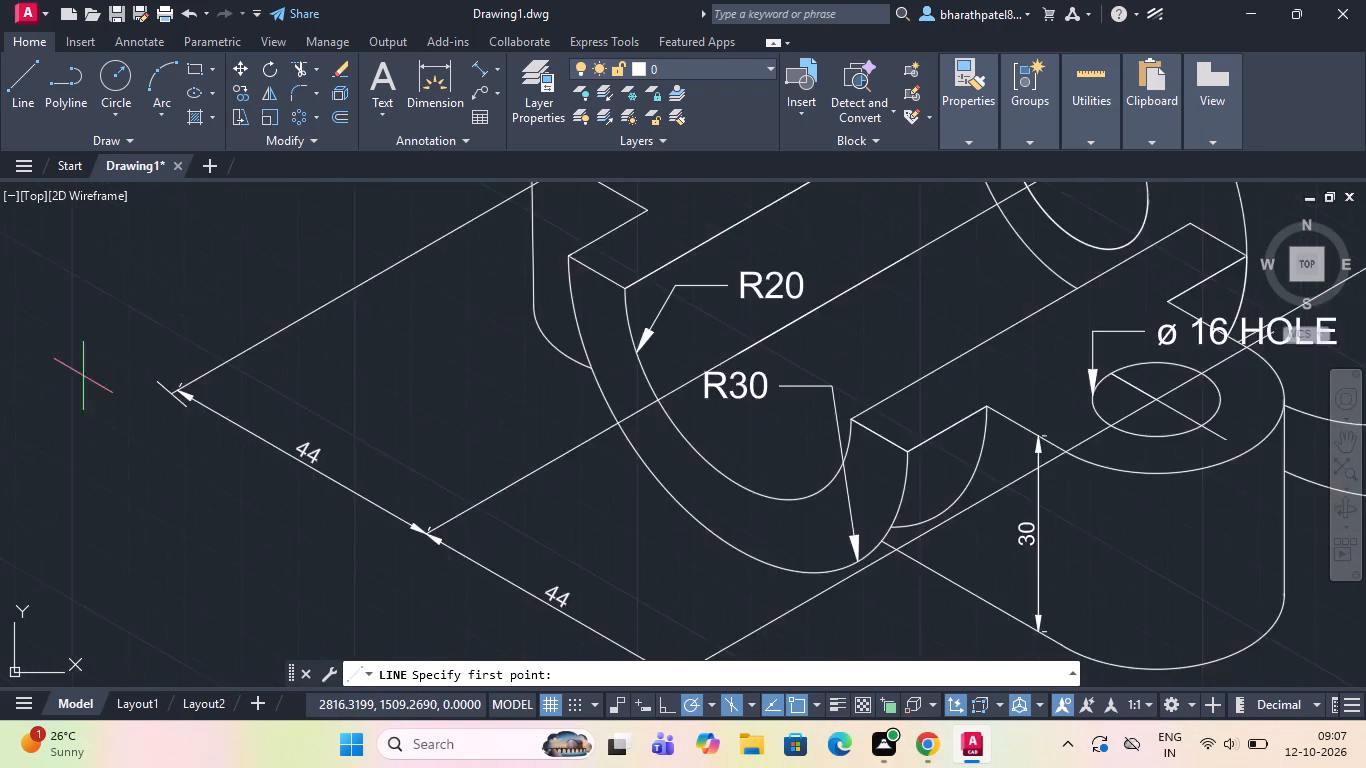
pyautogui.scroll(1, 83, 376)
pyautogui.scroll(3, 211, 408)
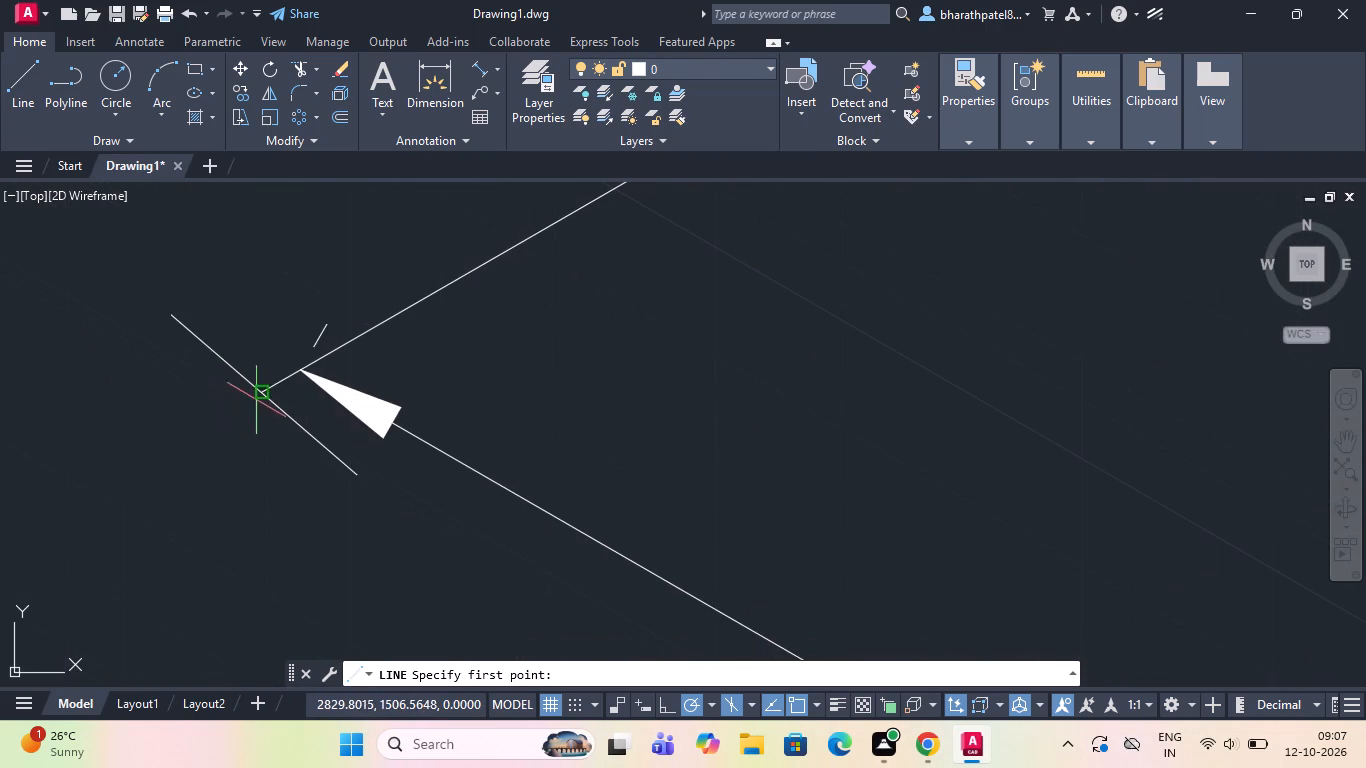
pyautogui.click(260, 392)
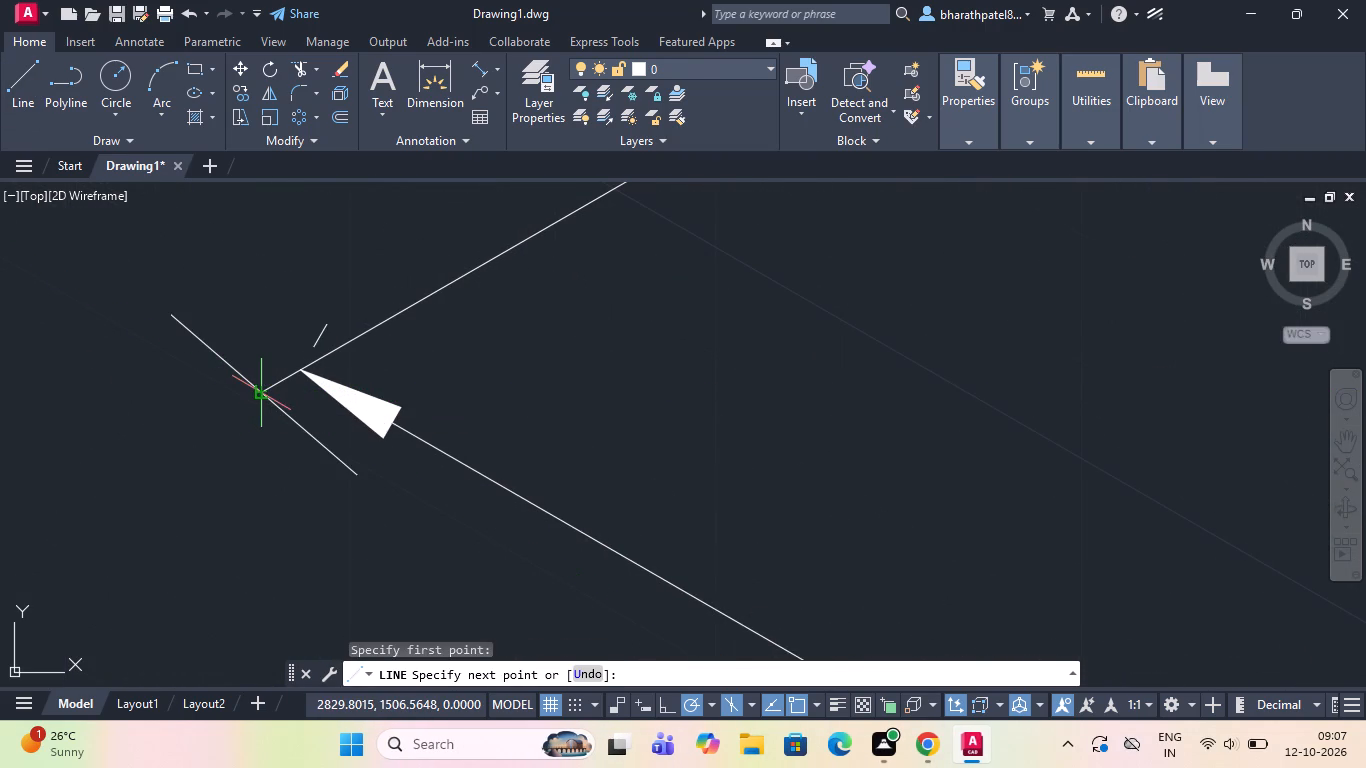
pyautogui.scroll(-9, 260, 391)
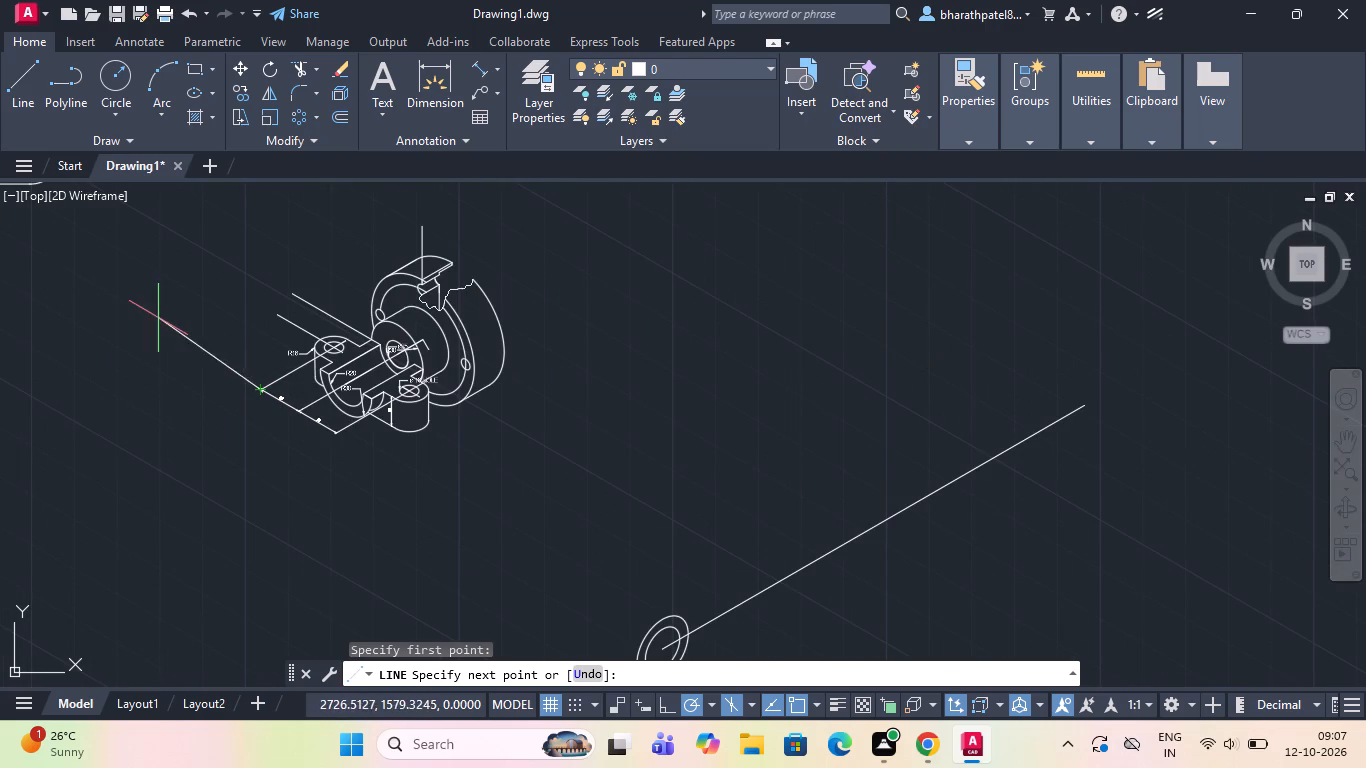
pyautogui.click(147, 327)
pyautogui.press('Escape')
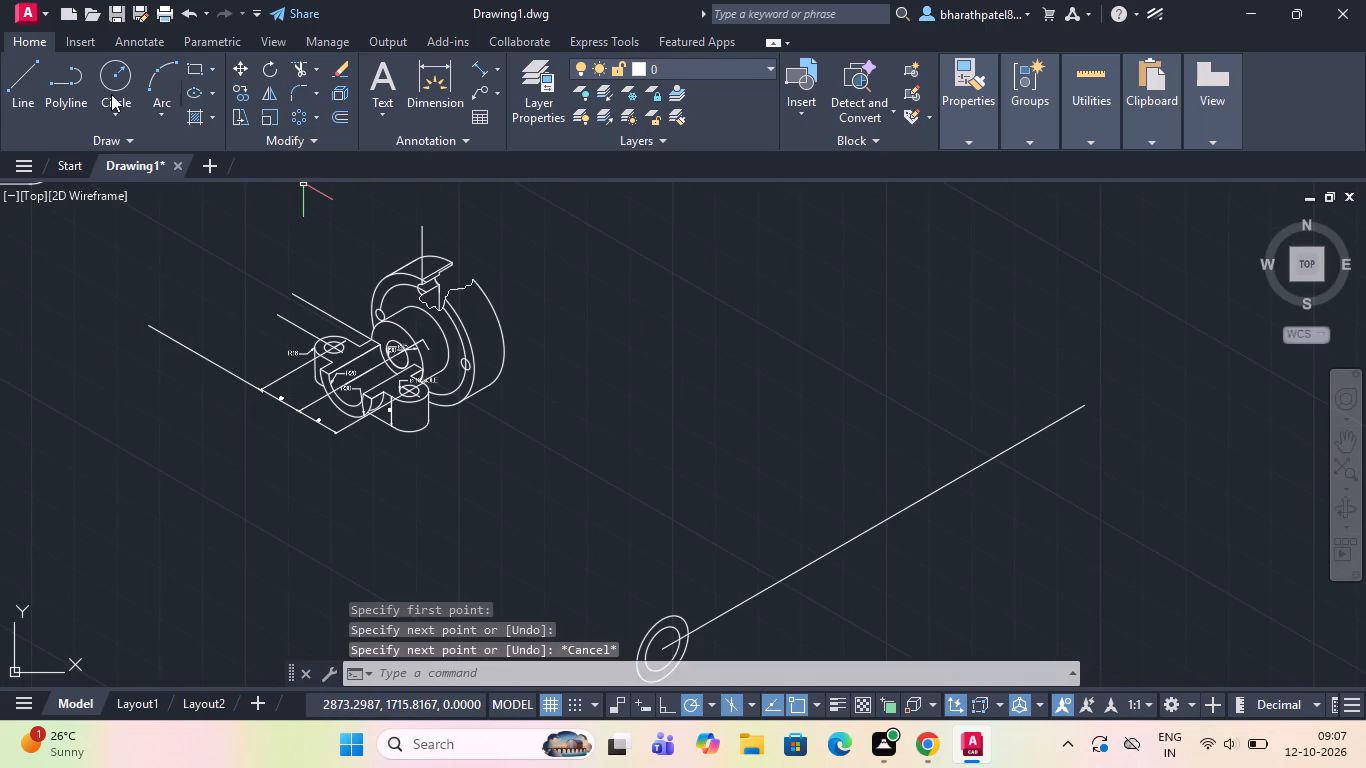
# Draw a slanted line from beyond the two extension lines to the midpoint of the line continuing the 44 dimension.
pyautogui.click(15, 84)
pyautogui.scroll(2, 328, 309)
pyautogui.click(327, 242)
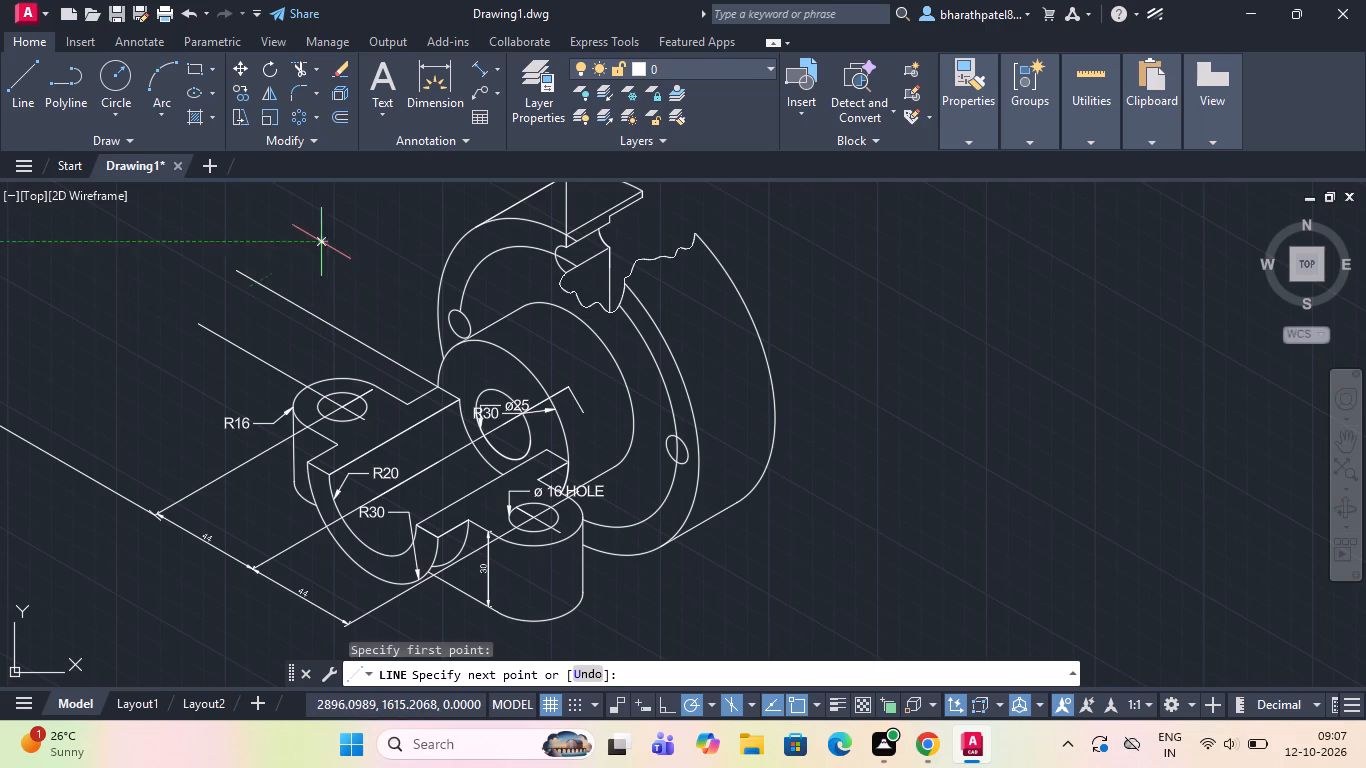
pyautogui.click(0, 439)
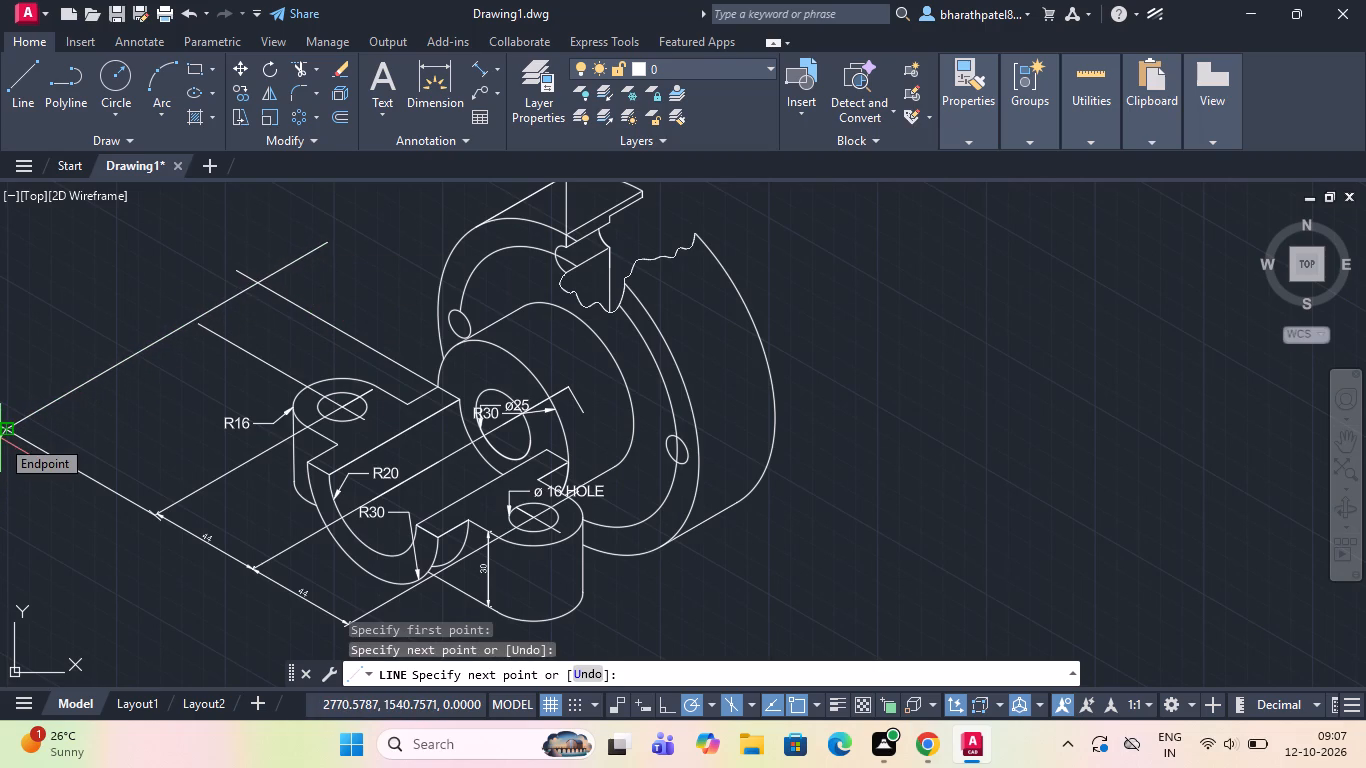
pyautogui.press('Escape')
# Draw a second slanted line about 170 units long at 210°, closer to the part and crossing the extension lines.
pyautogui.click(21, 86)
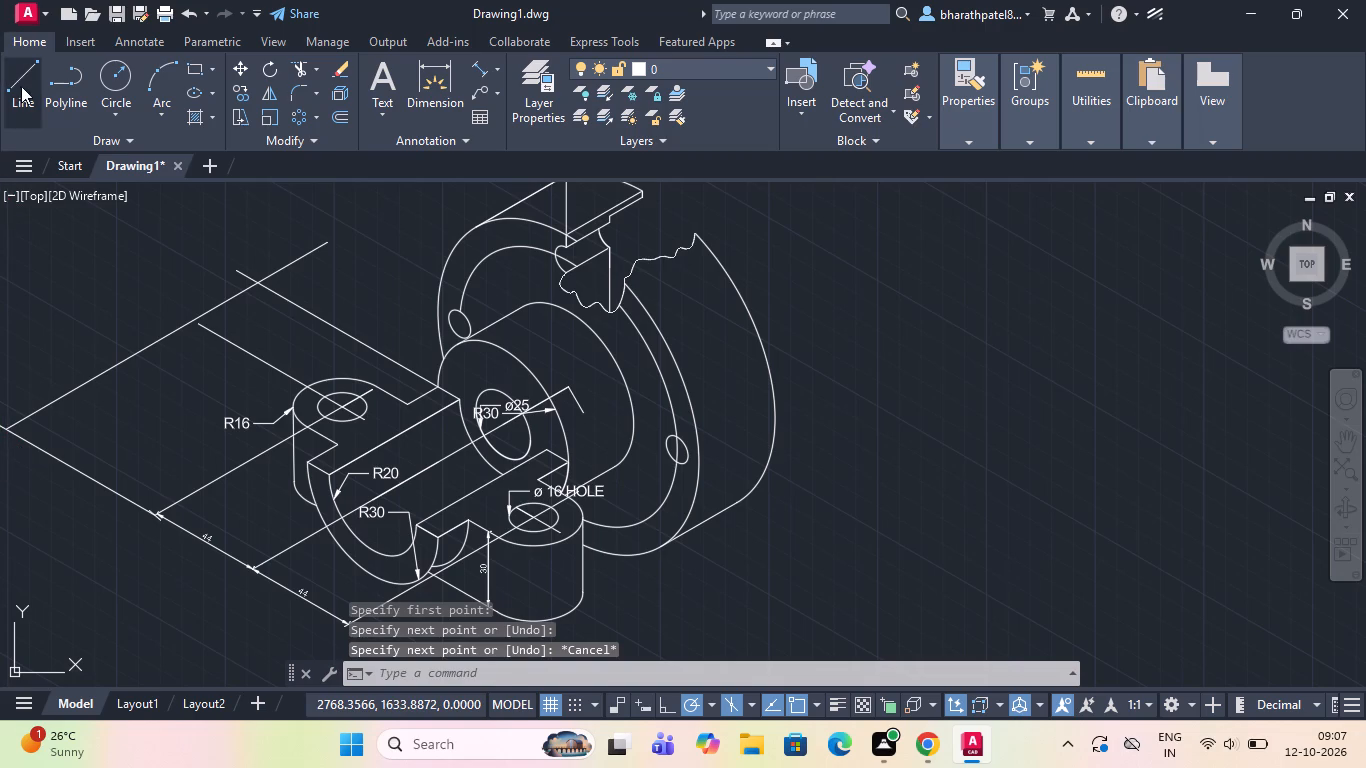
pyautogui.click(378, 261)
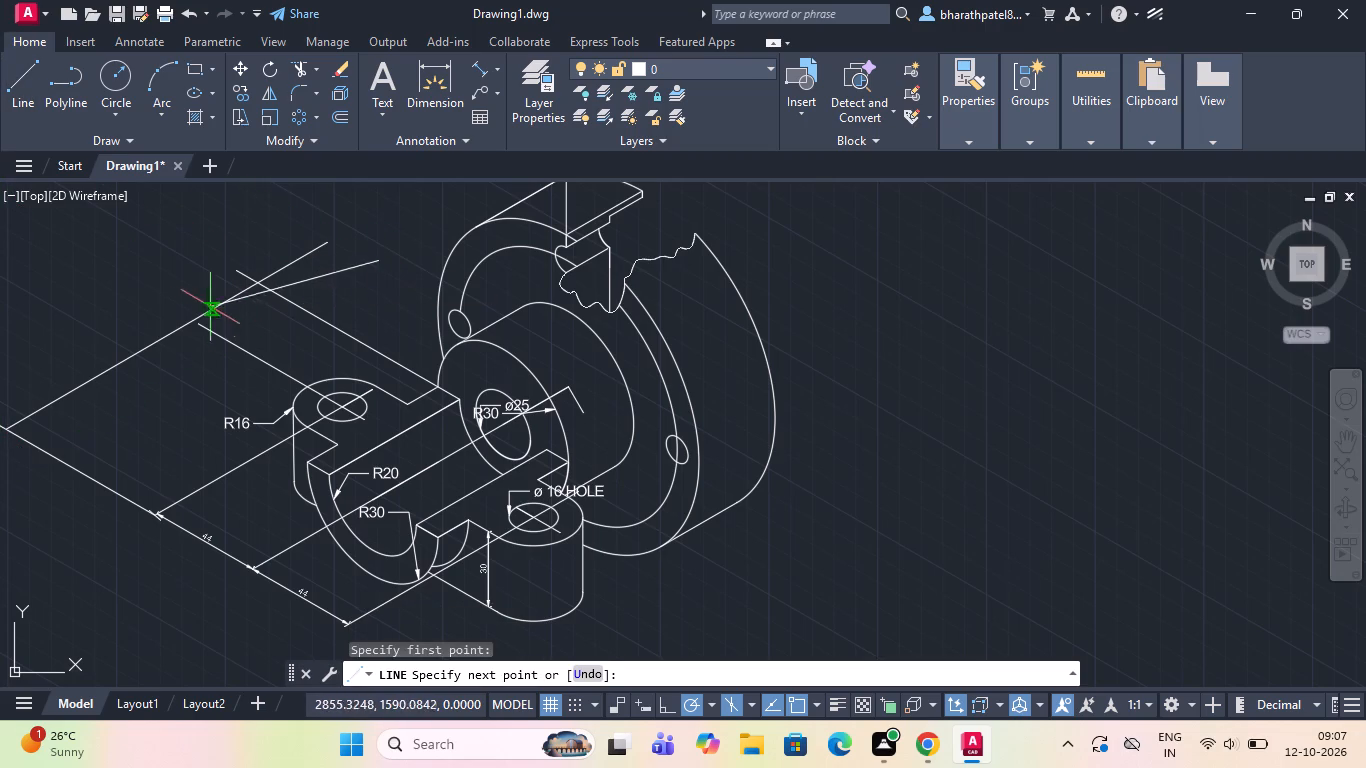
pyautogui.click(5, 469)
pyautogui.press('Escape')
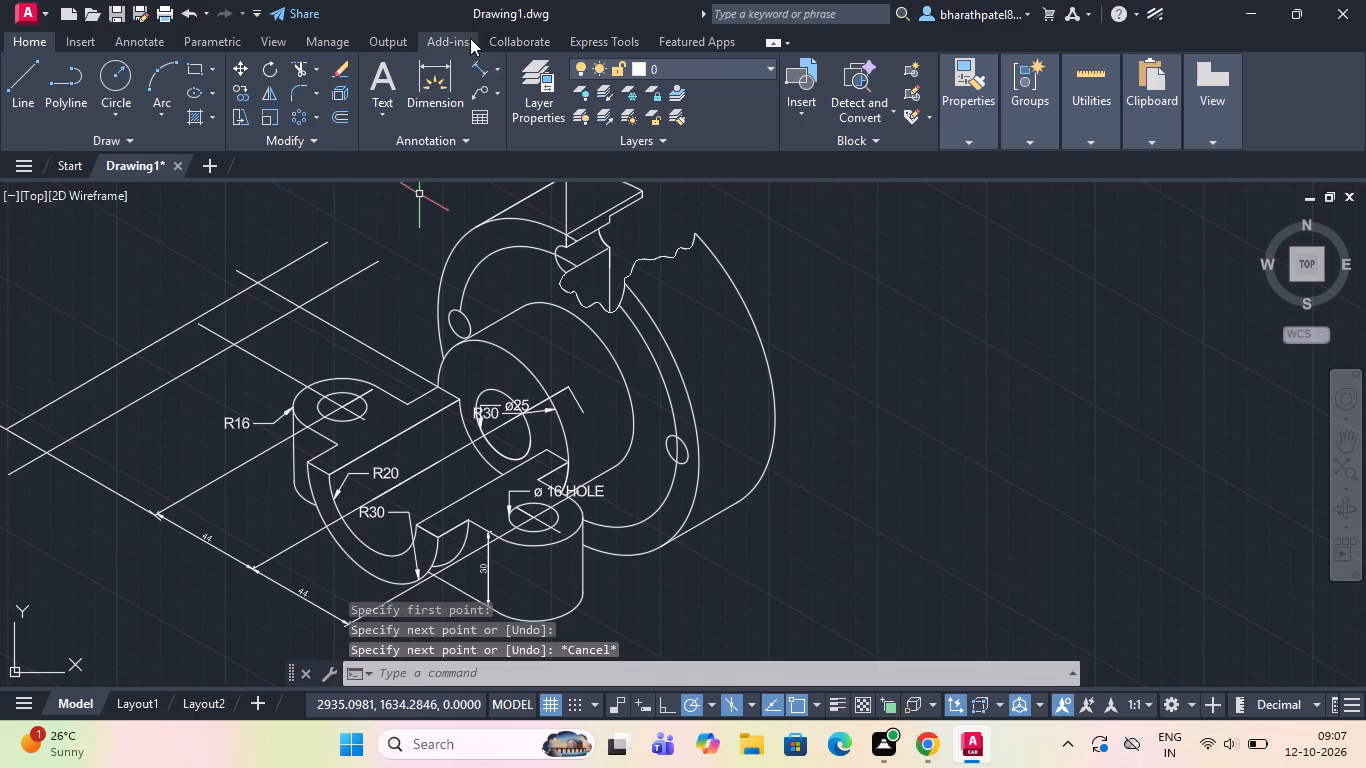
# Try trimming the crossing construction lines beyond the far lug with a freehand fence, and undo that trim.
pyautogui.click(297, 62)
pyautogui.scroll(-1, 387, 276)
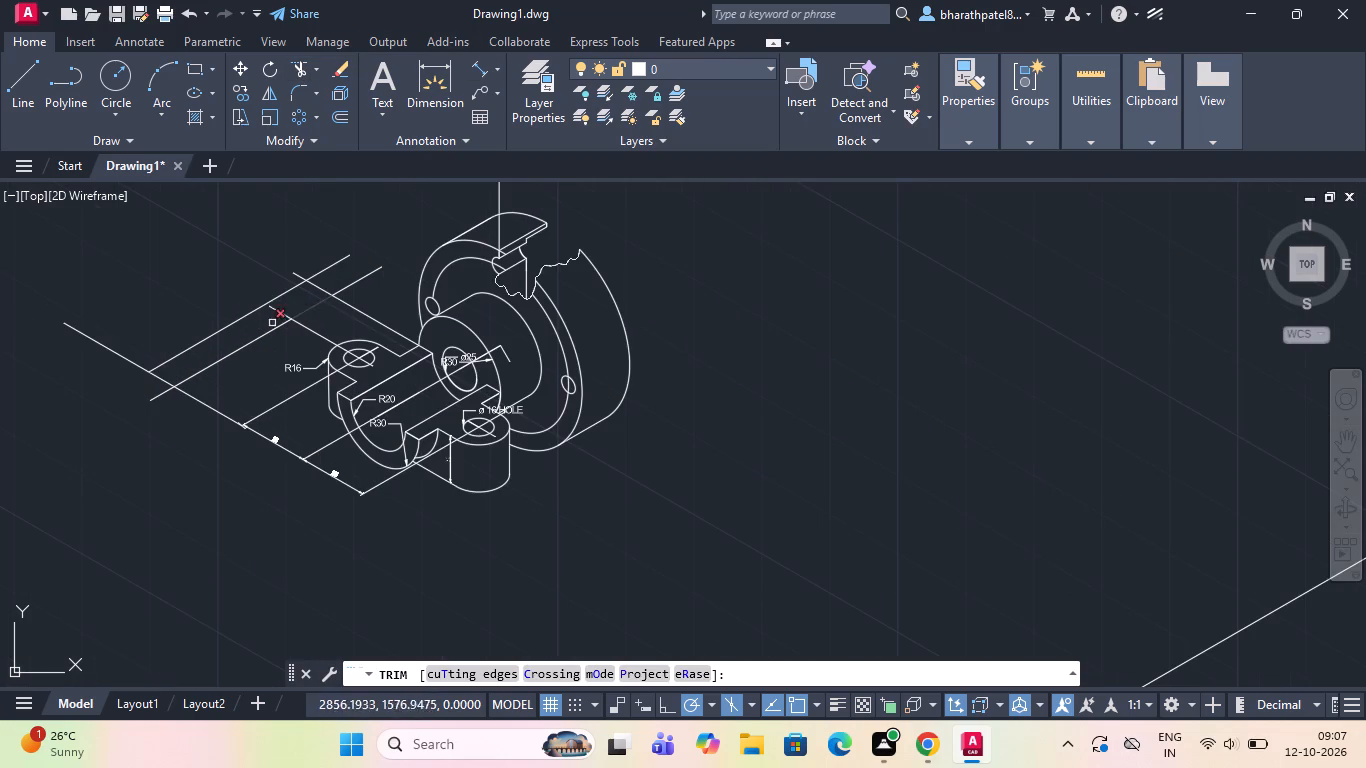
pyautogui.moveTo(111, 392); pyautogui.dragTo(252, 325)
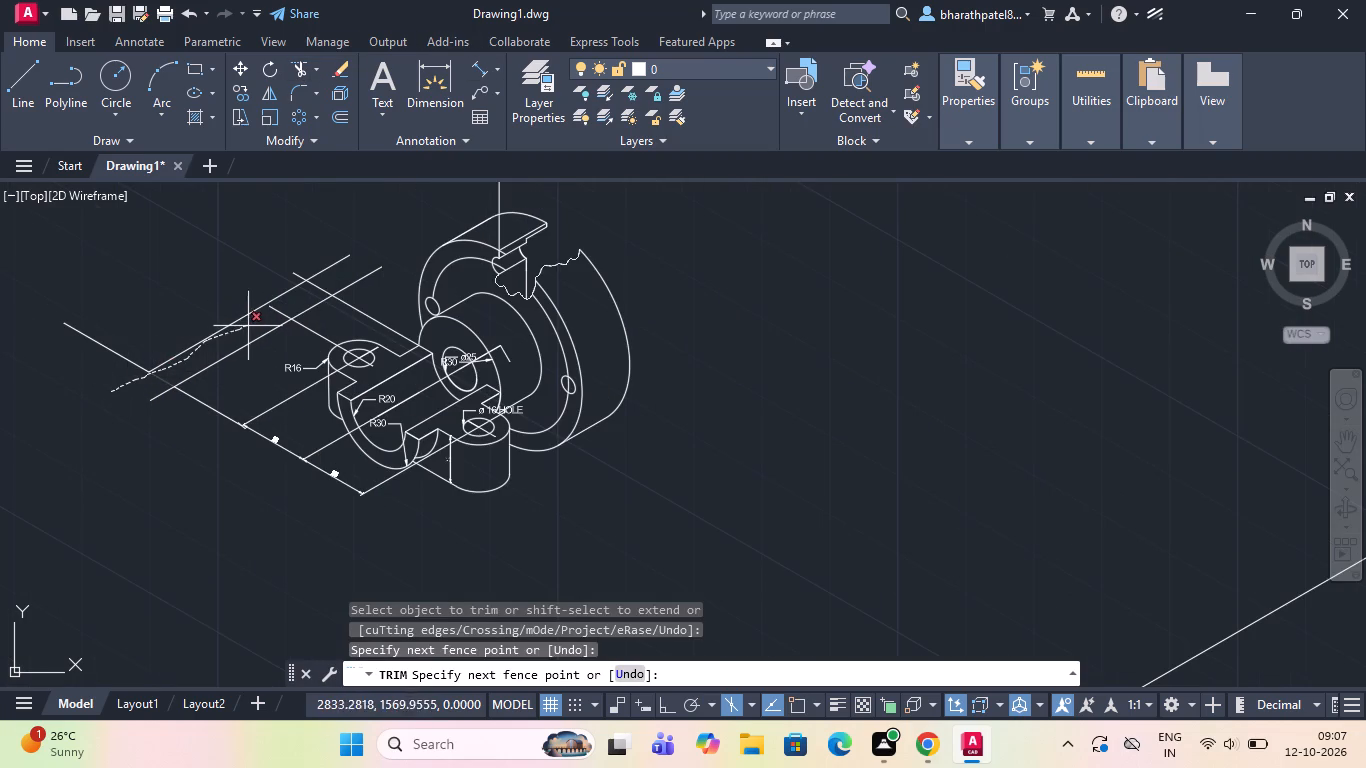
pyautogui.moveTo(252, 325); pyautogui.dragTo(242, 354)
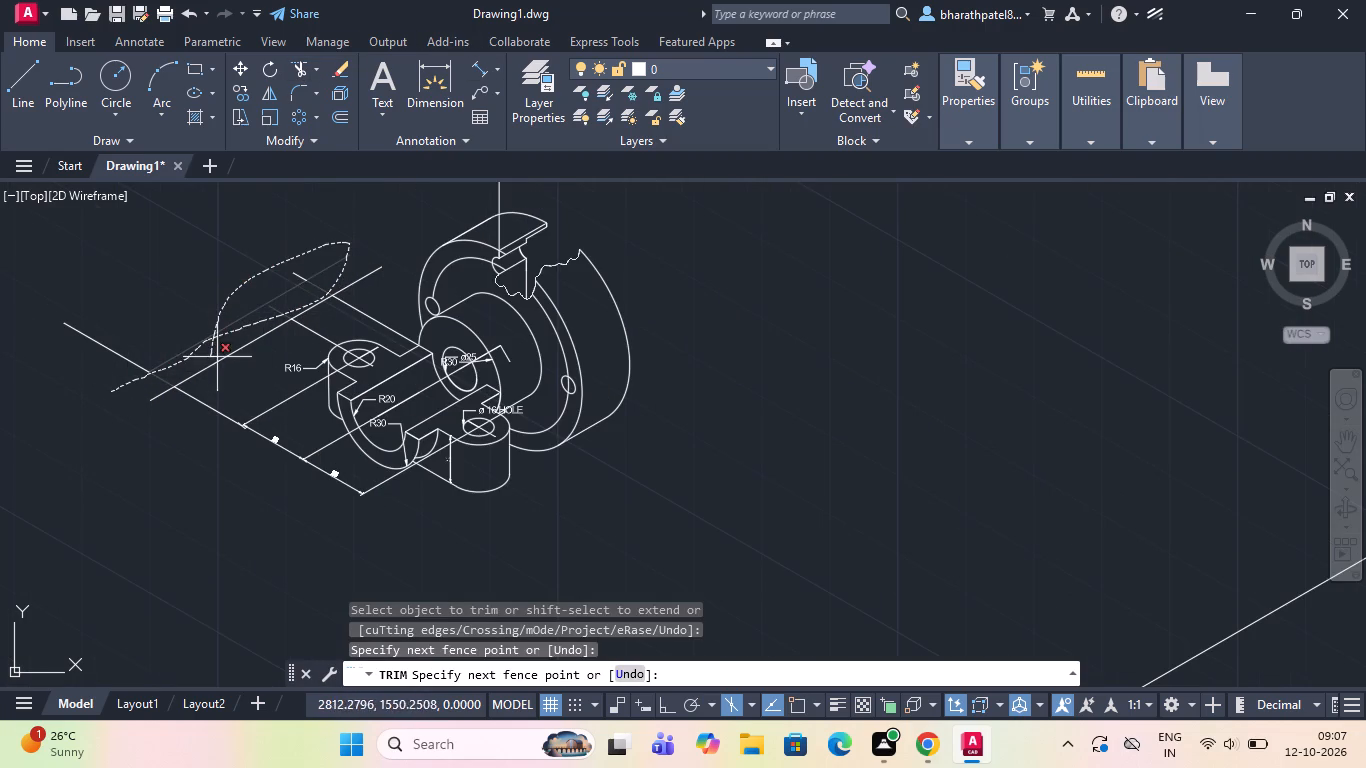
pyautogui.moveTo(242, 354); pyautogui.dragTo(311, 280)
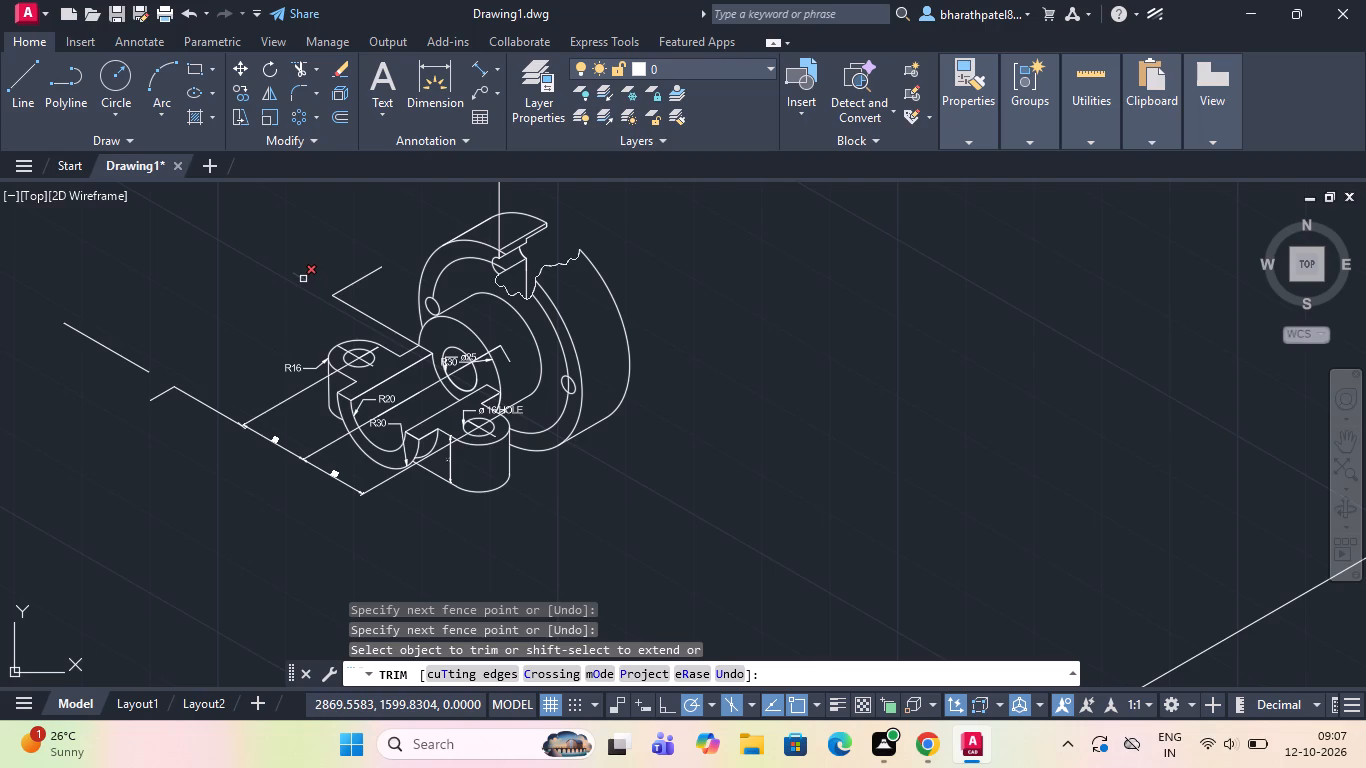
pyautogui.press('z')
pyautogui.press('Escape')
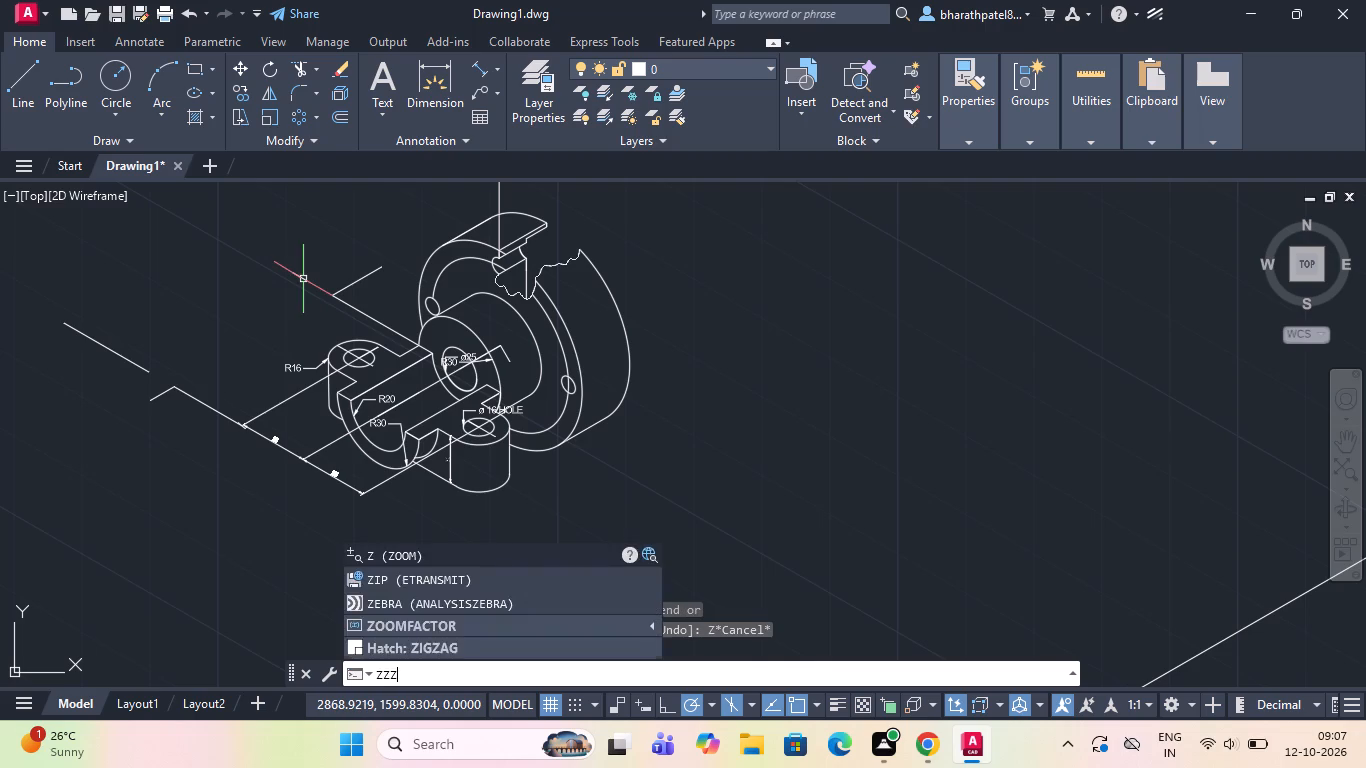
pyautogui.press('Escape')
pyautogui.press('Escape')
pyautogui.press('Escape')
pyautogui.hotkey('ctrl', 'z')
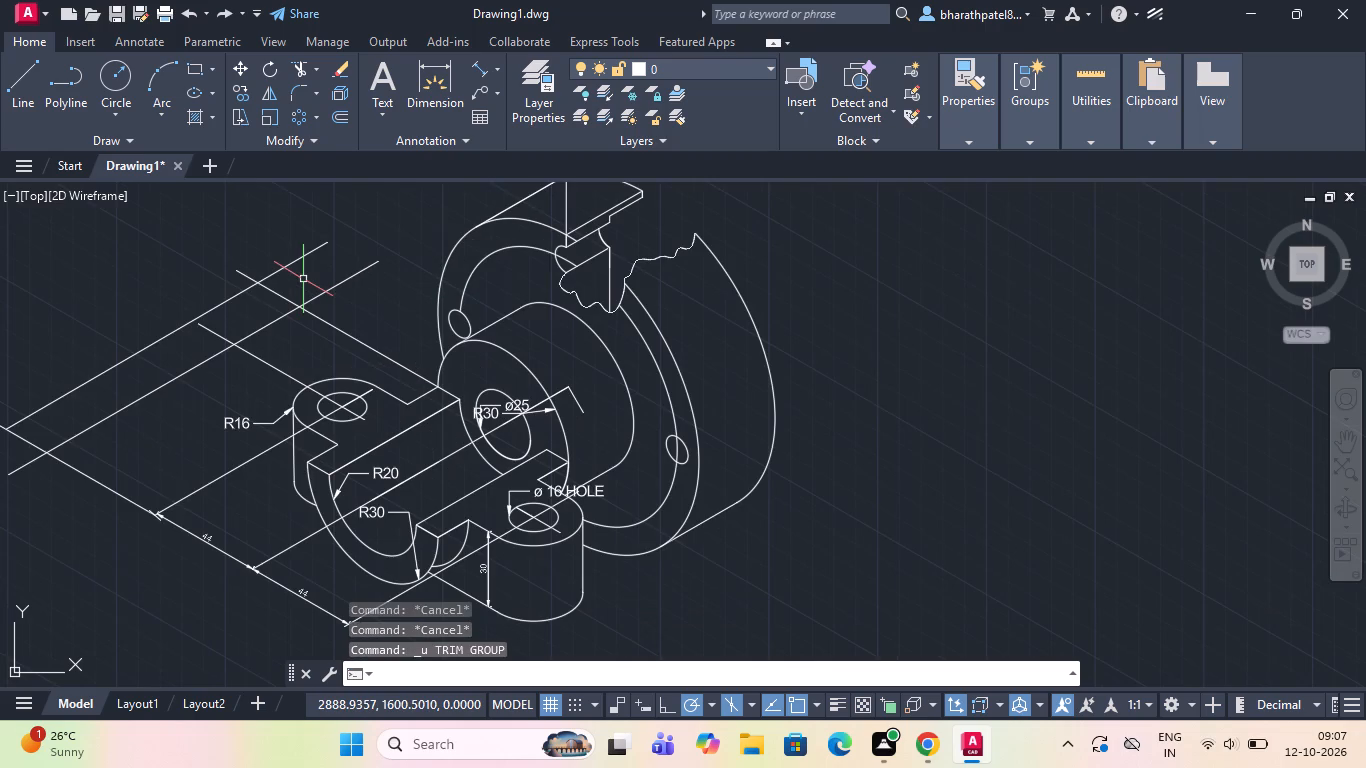
# Trim away the outer slanted line and the parts of the extension lines projecting past the inner slanted line.
pyautogui.click(292, 58)
pyautogui.scroll(-3, 579, 407)
pyautogui.scroll(2, 404, 475)
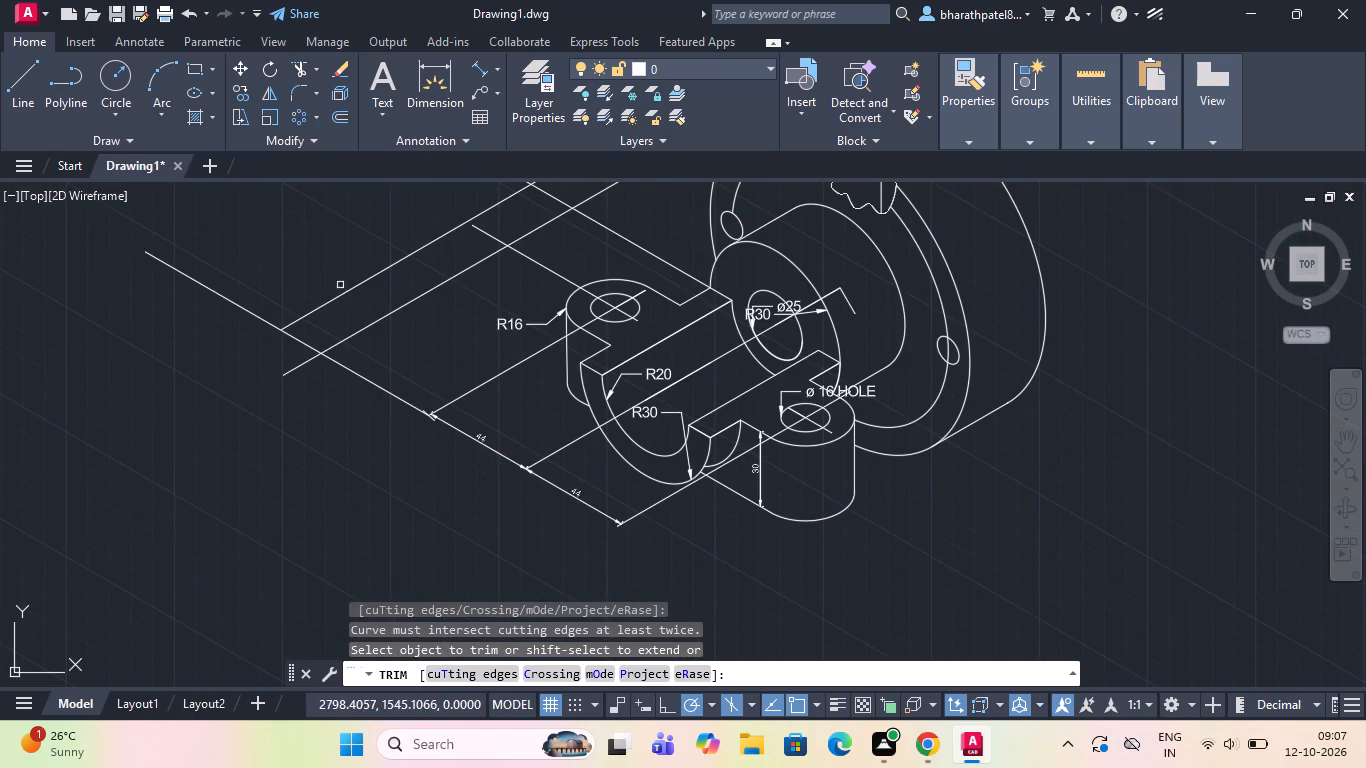
pyautogui.moveTo(316, 215); pyautogui.dragTo(321, 280)
pyautogui.scroll(-2, 492, 228)
pyautogui.scroll(3, 517, 189)
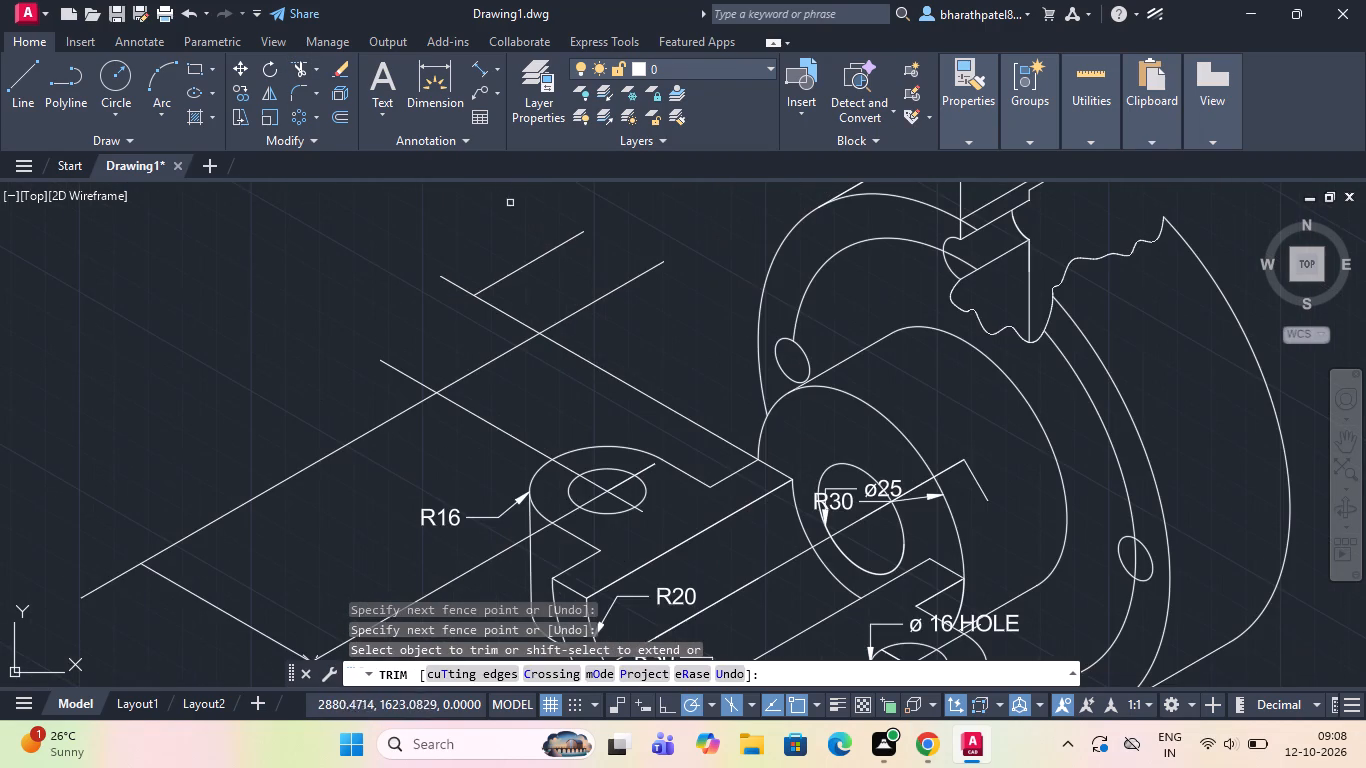
pyautogui.moveTo(505, 221); pyautogui.dragTo(507, 295)
pyautogui.moveTo(503, 290); pyautogui.dragTo(386, 365)
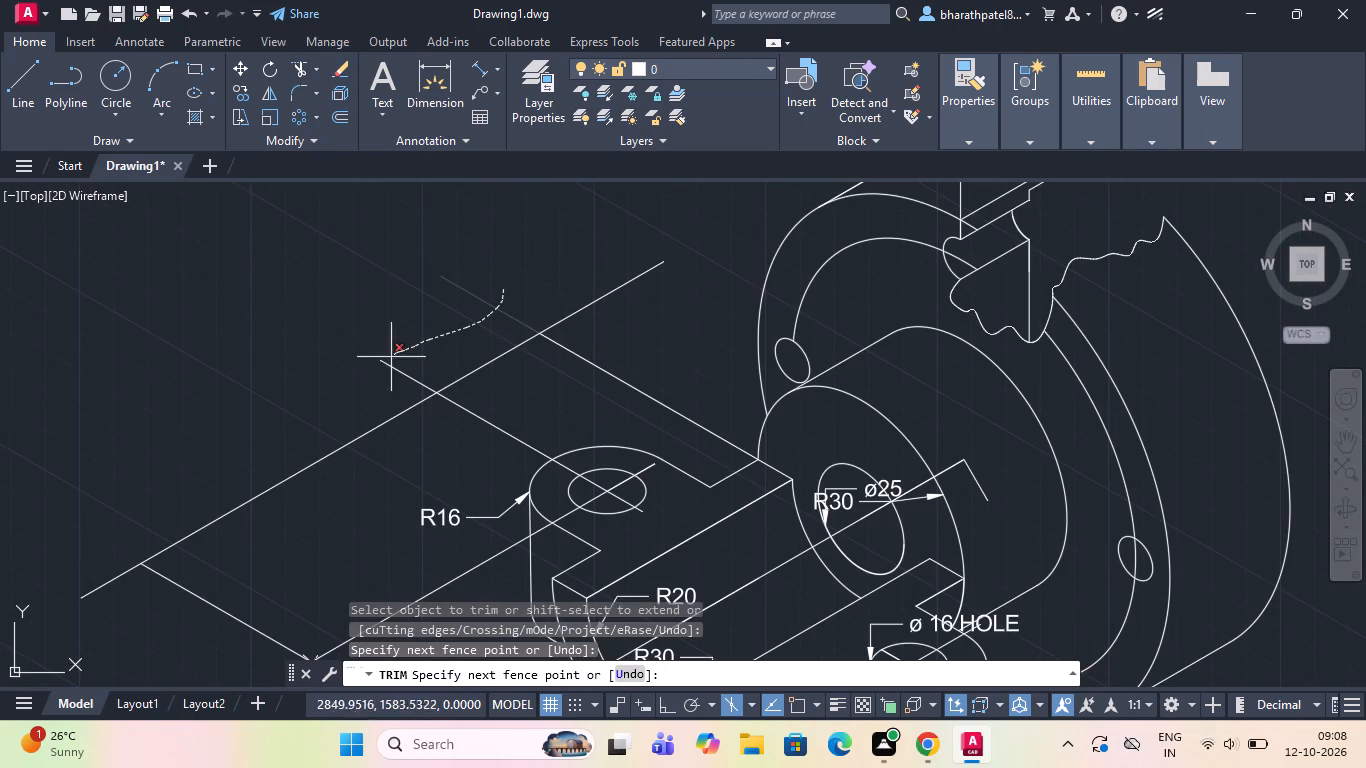
pyautogui.moveTo(386, 365); pyautogui.dragTo(371, 370)
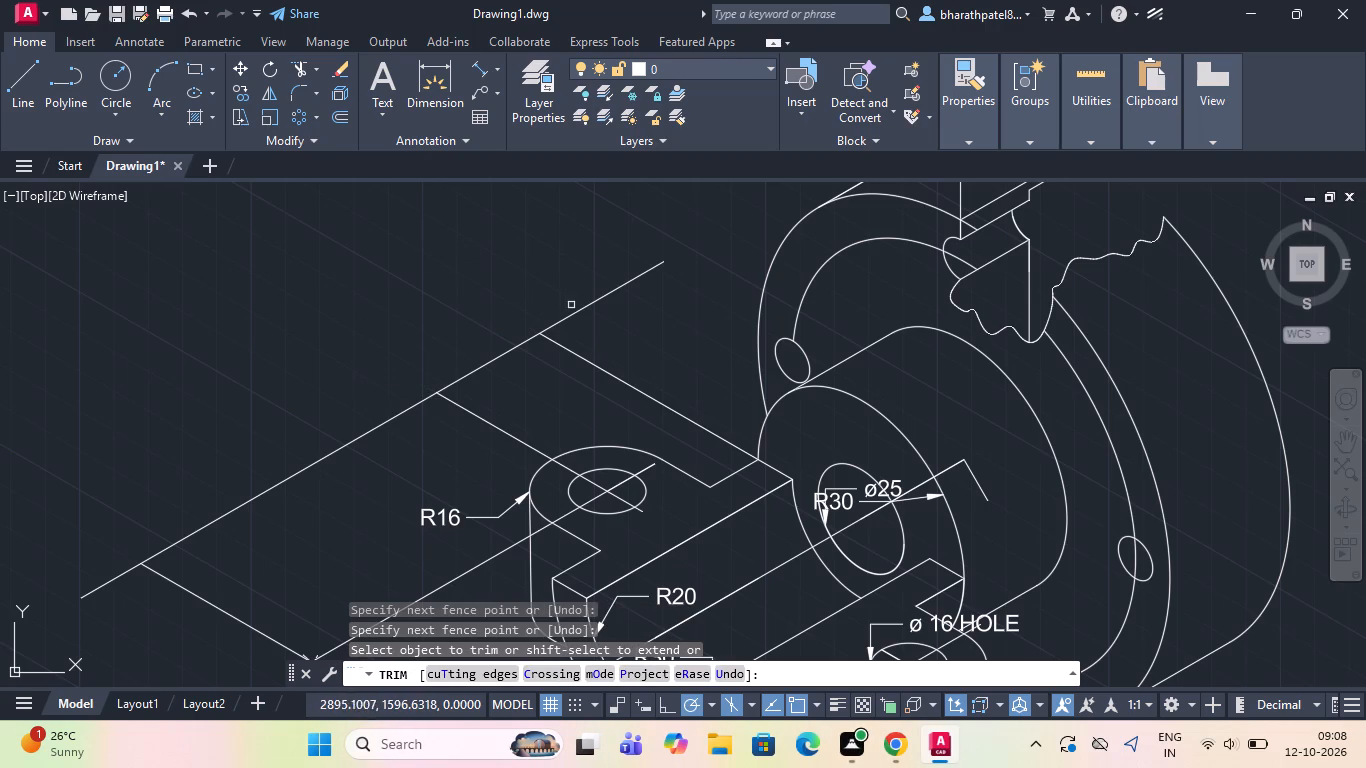
# Trim both overhanging ends of the inner slanted line back to its outermost intersections.
pyautogui.moveTo(573, 306); pyautogui.dragTo(593, 338)
pyautogui.scroll(-3, 603, 318)
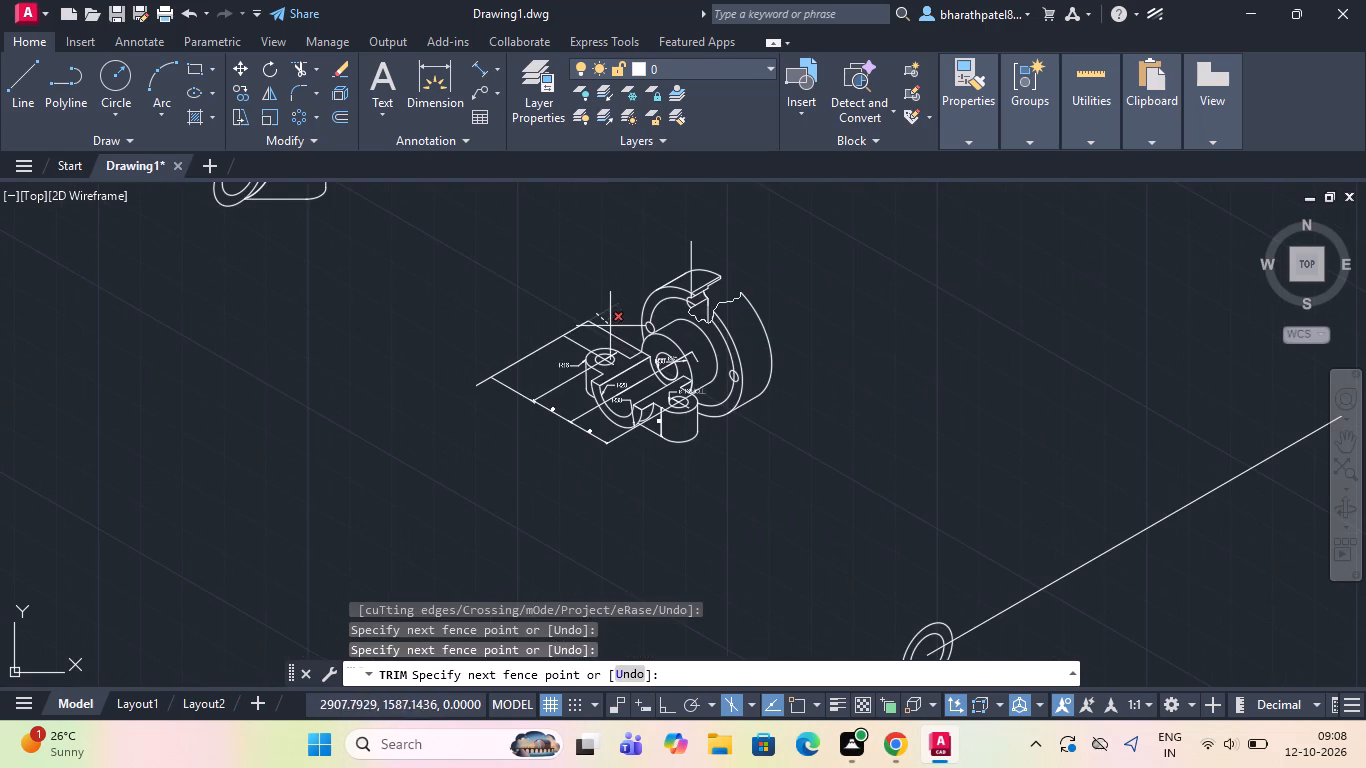
pyautogui.click(611, 326)
pyautogui.scroll(3, 480, 409)
pyautogui.moveTo(464, 262); pyautogui.dragTo(464, 269)
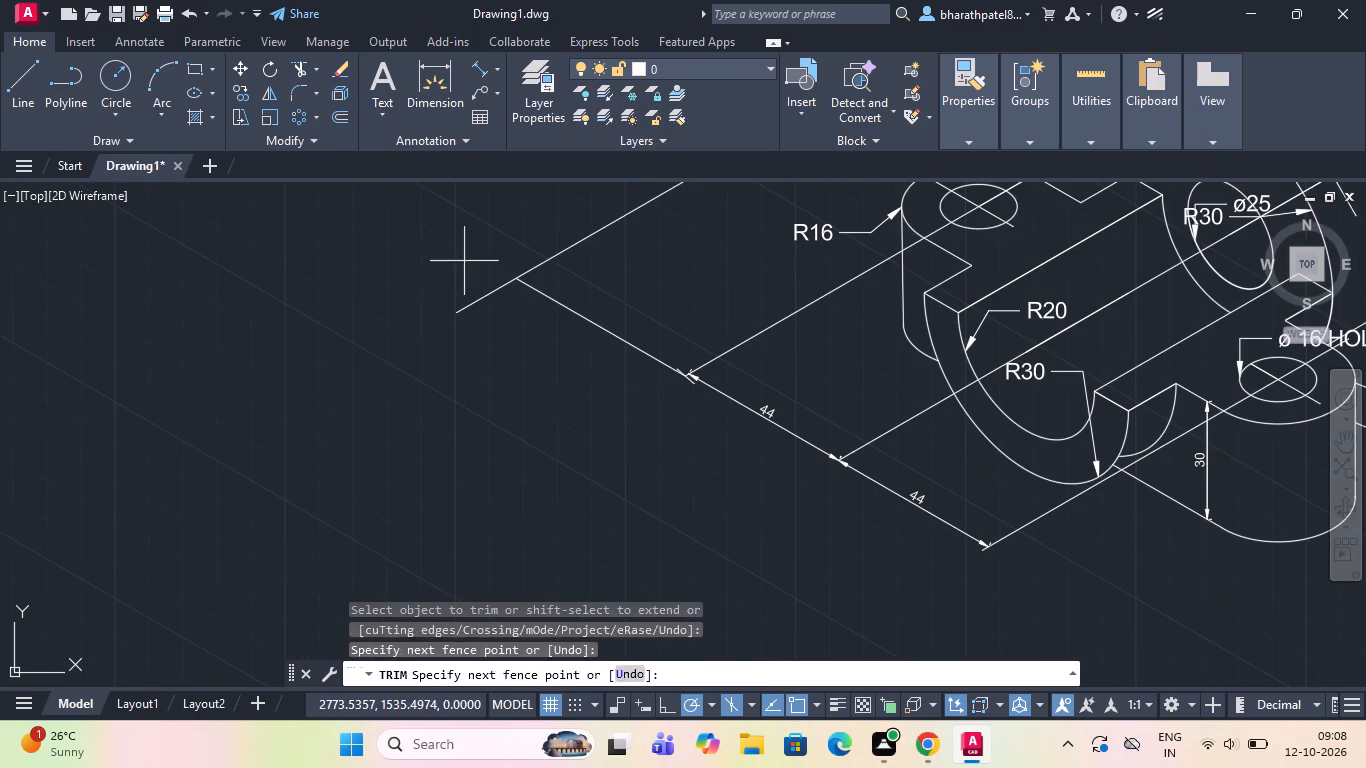
pyautogui.moveTo(464, 269); pyautogui.dragTo(464, 308)
pyautogui.click(503, 374)
pyautogui.click(466, 280)
pyautogui.scroll(-2, 465, 289)
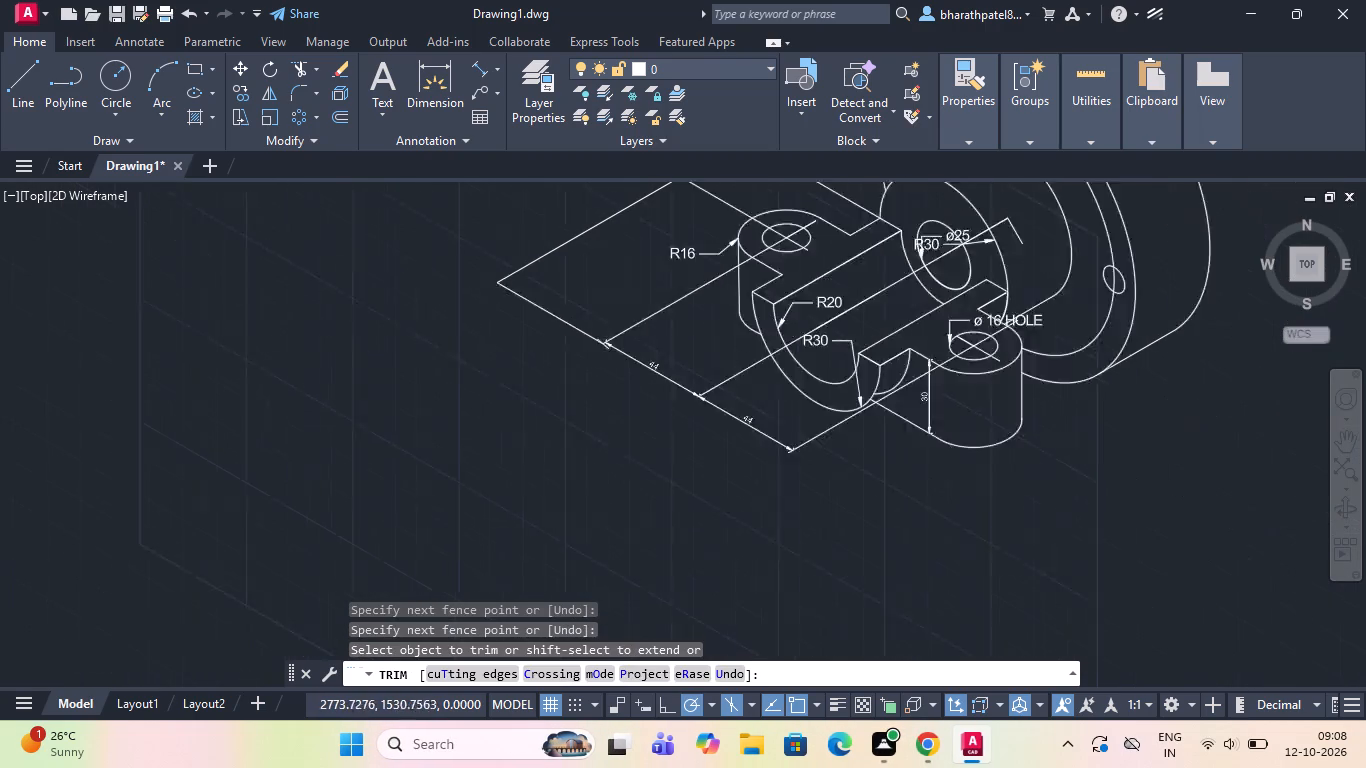
# Trim away the two short crossing stubs at the outer end of the 44 dimension, where the extension lines meet.
pyautogui.scroll(-1, 462, 301)
pyautogui.scroll(2, 479, 236)
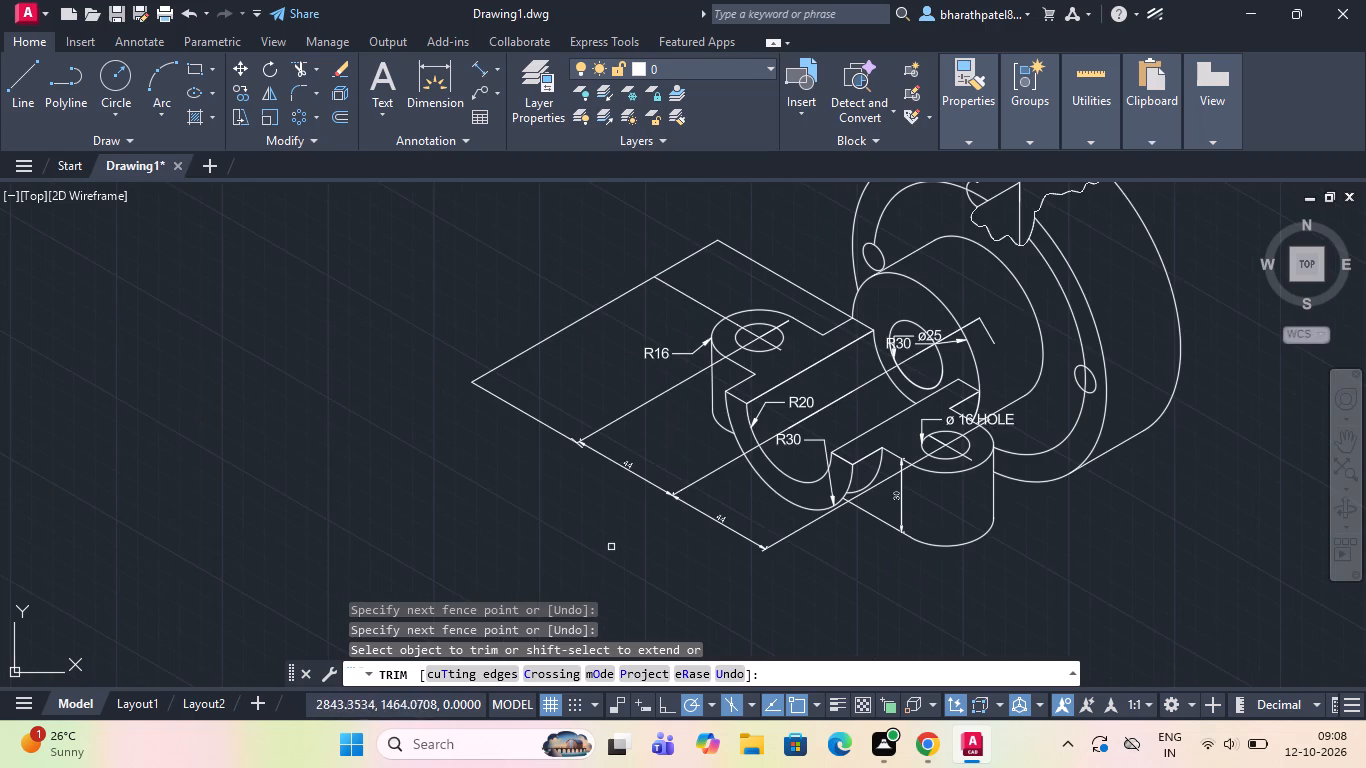
pyautogui.scroll(4, 592, 438)
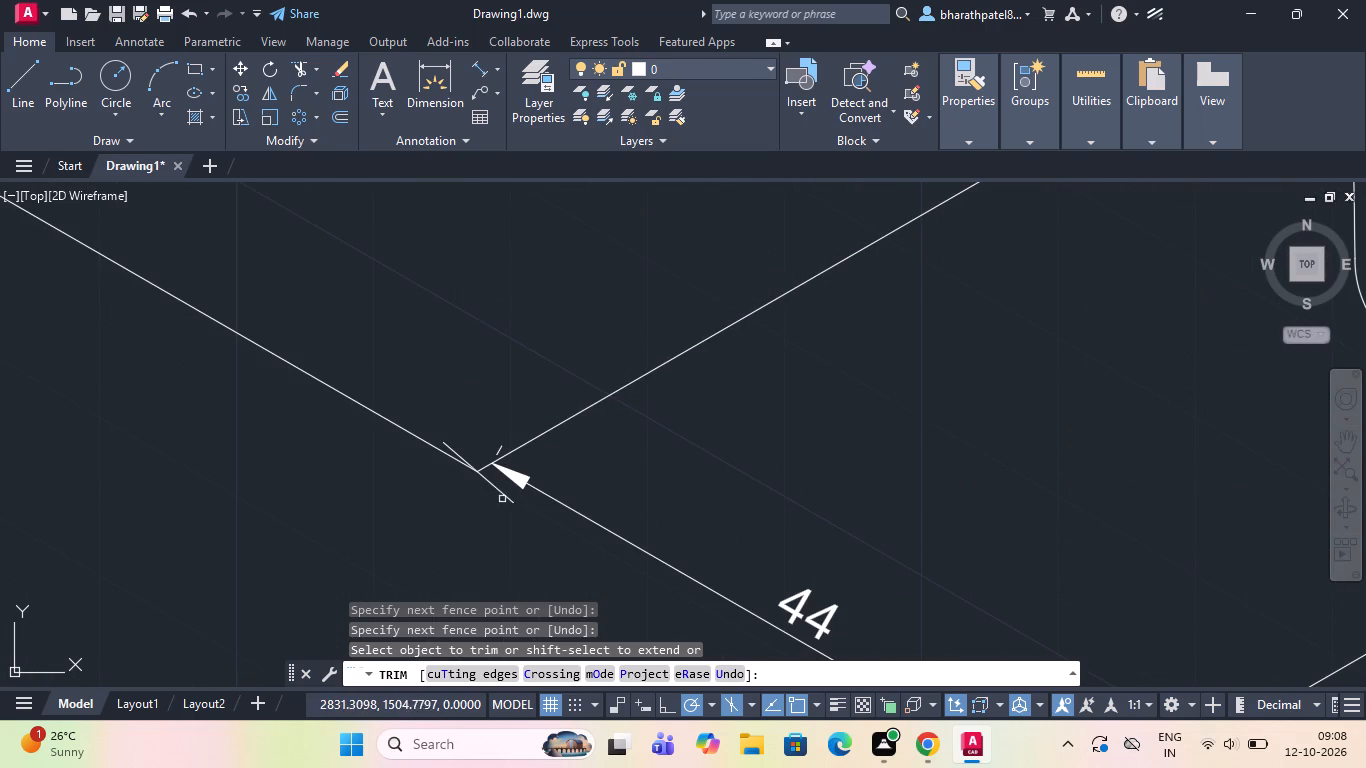
pyautogui.click(502, 492)
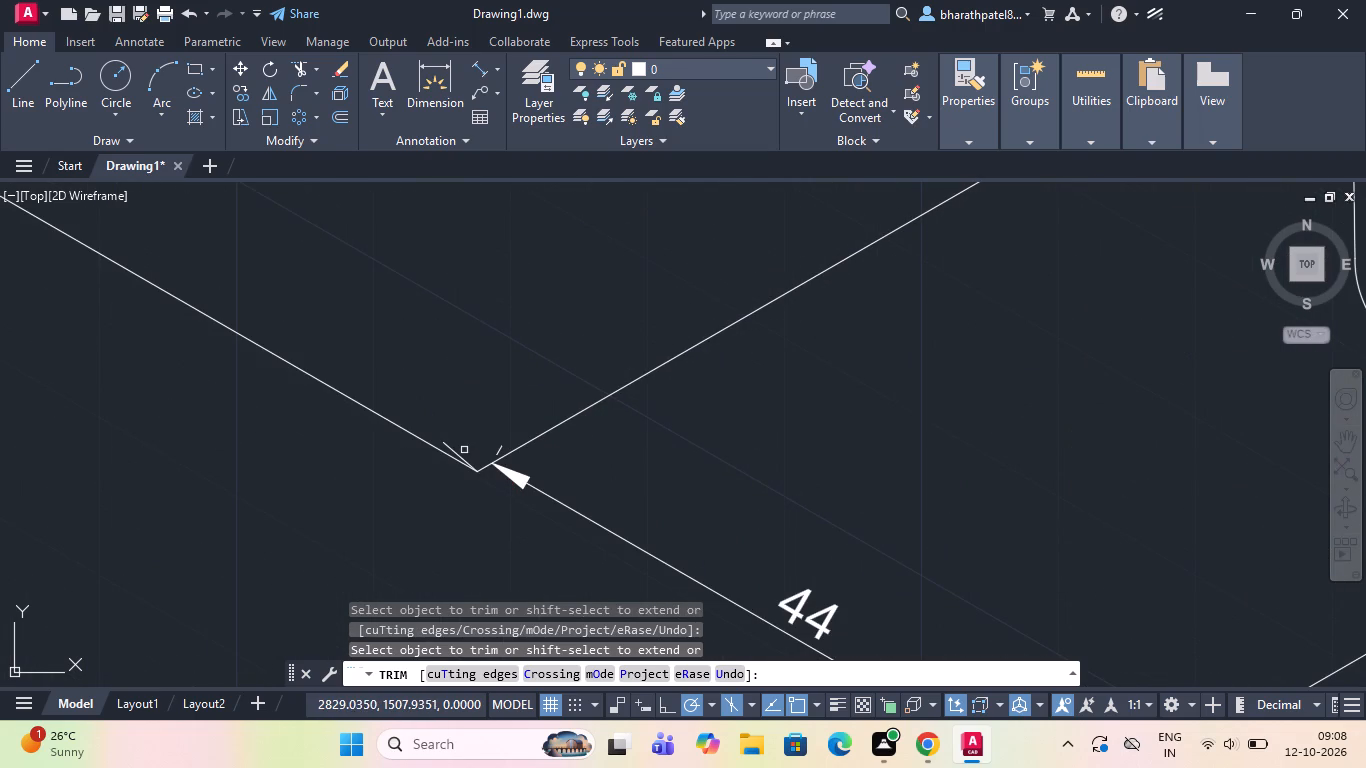
pyautogui.click(452, 451)
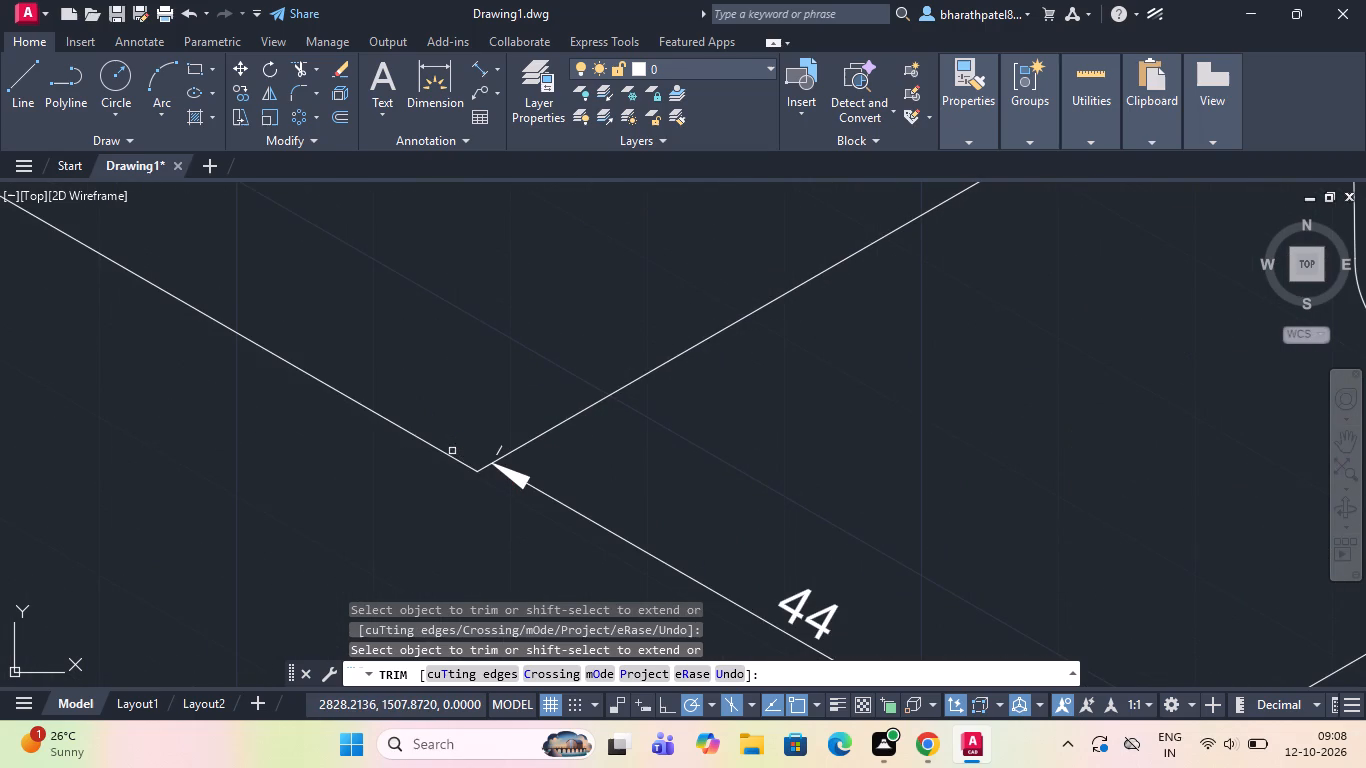
pyautogui.scroll(-5, 465, 451)
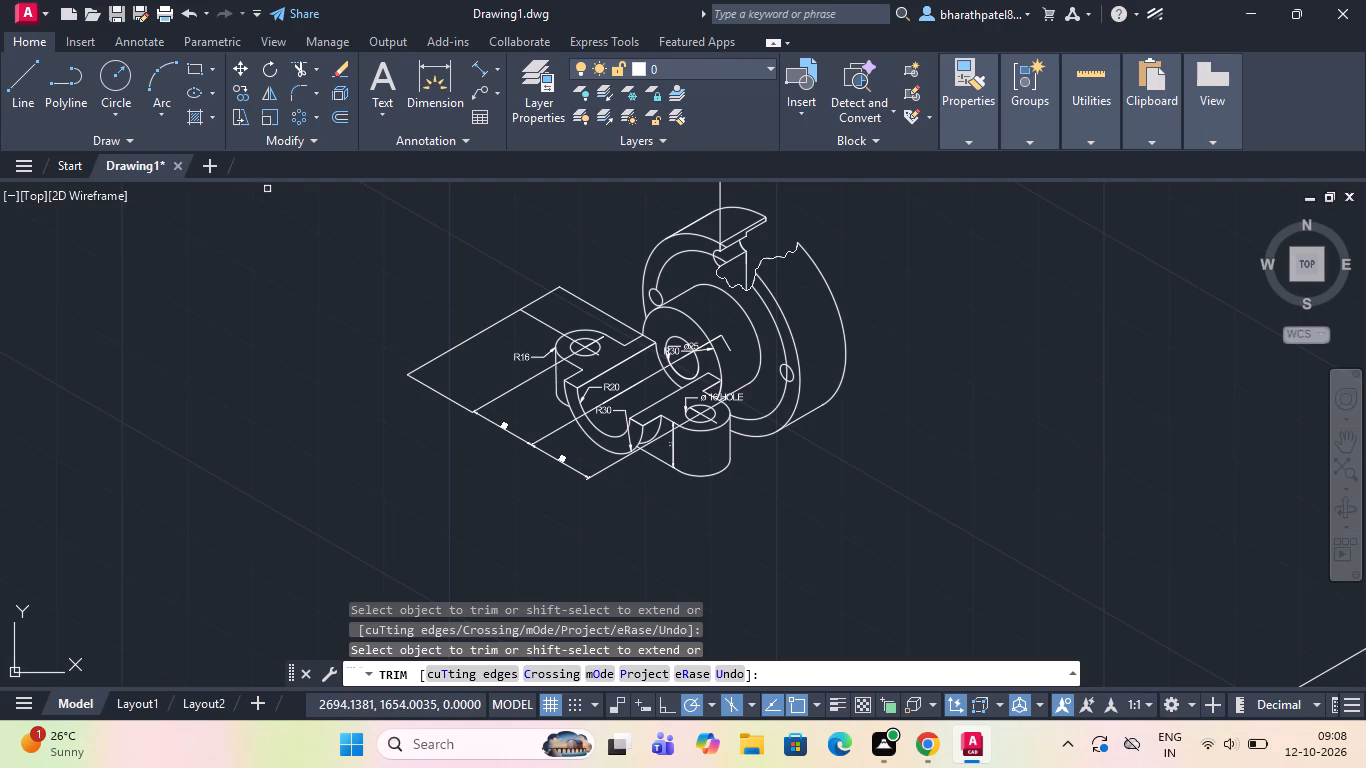
# Draw an extension line about 90 units long at 150° from the half-round body's front outer corner, crossing the slanted line.
pyautogui.click(29, 98)
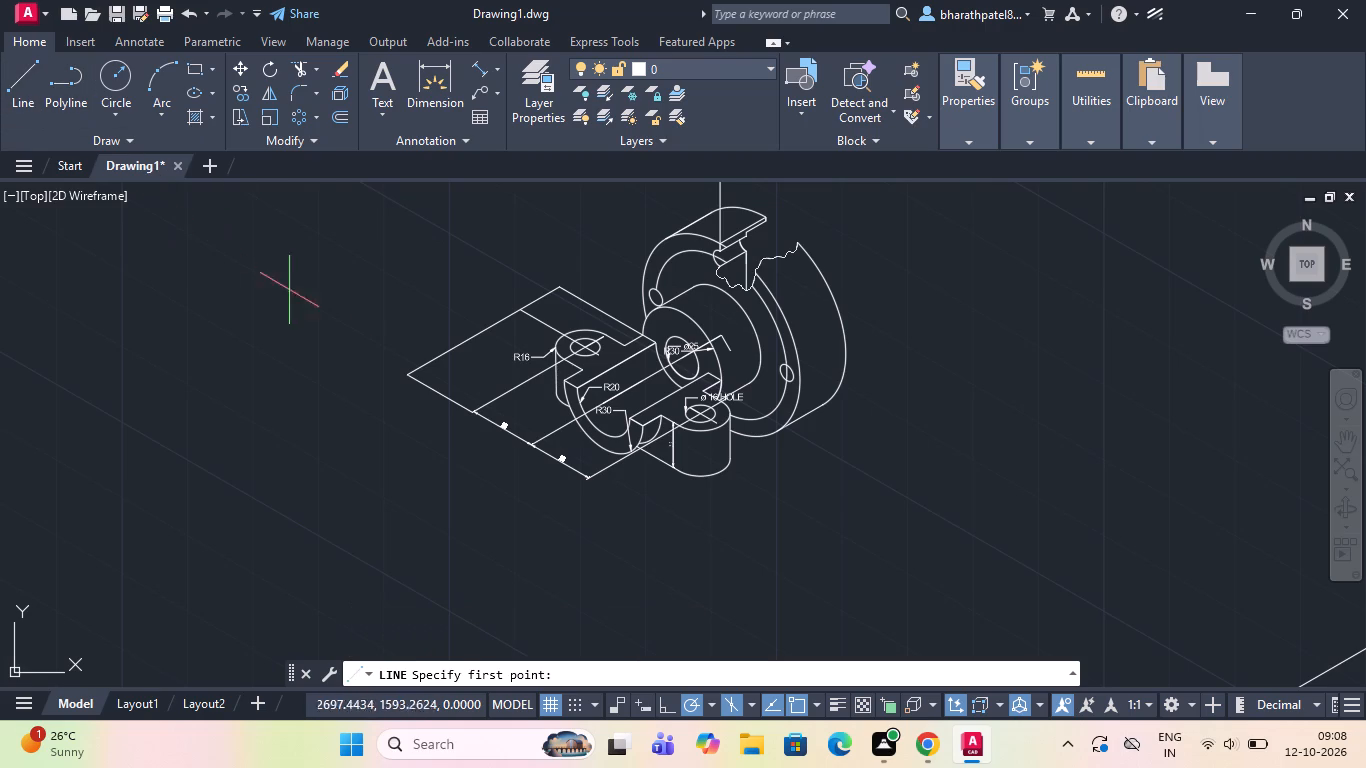
pyautogui.scroll(2, 637, 395)
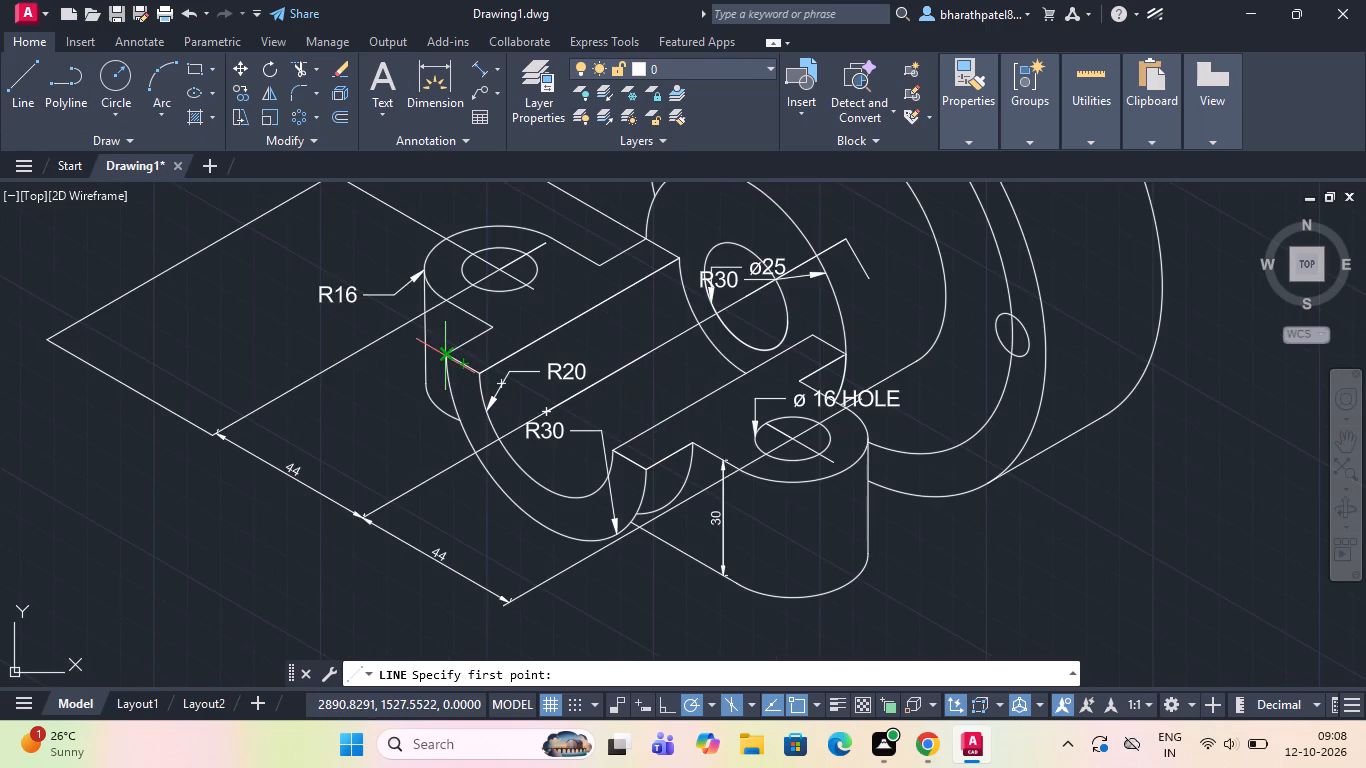
pyautogui.click(441, 354)
pyautogui.scroll(-3, 256, 225)
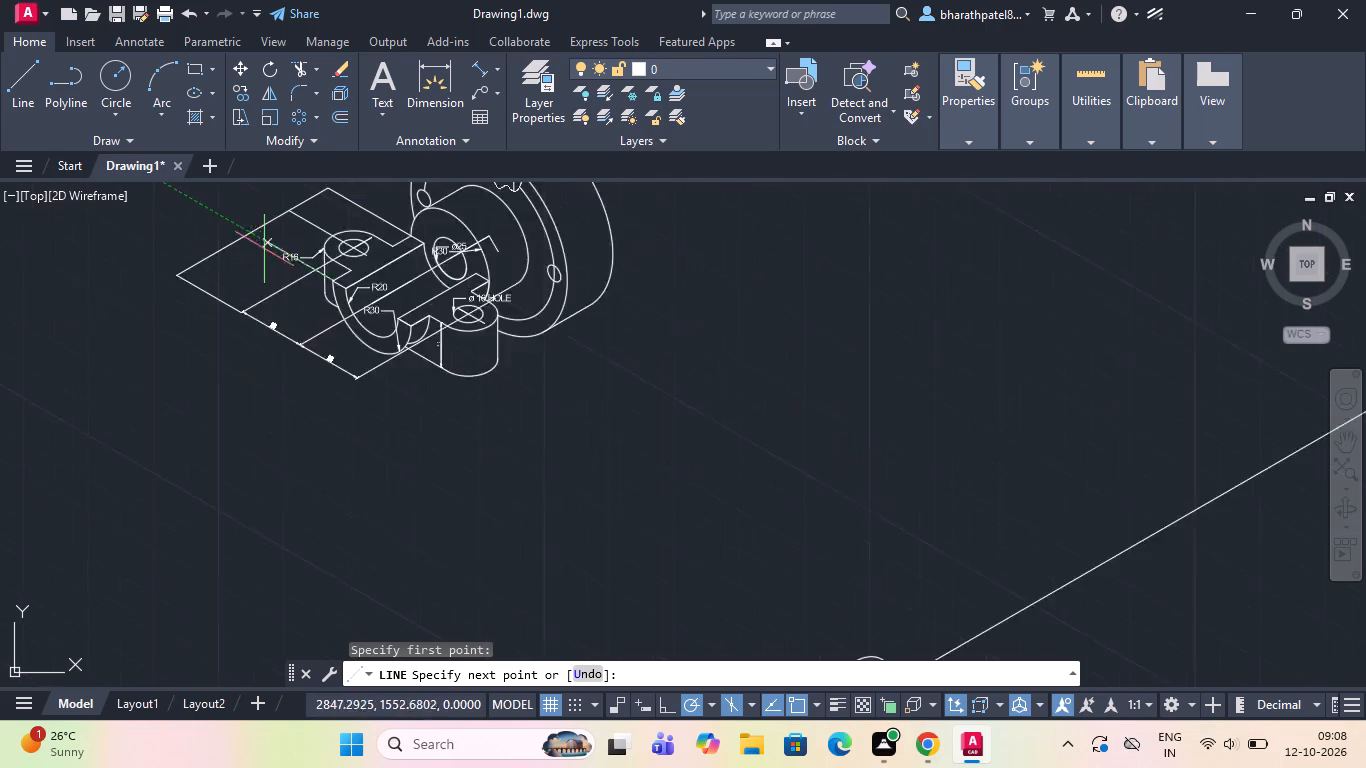
pyautogui.scroll(3, 247, 213)
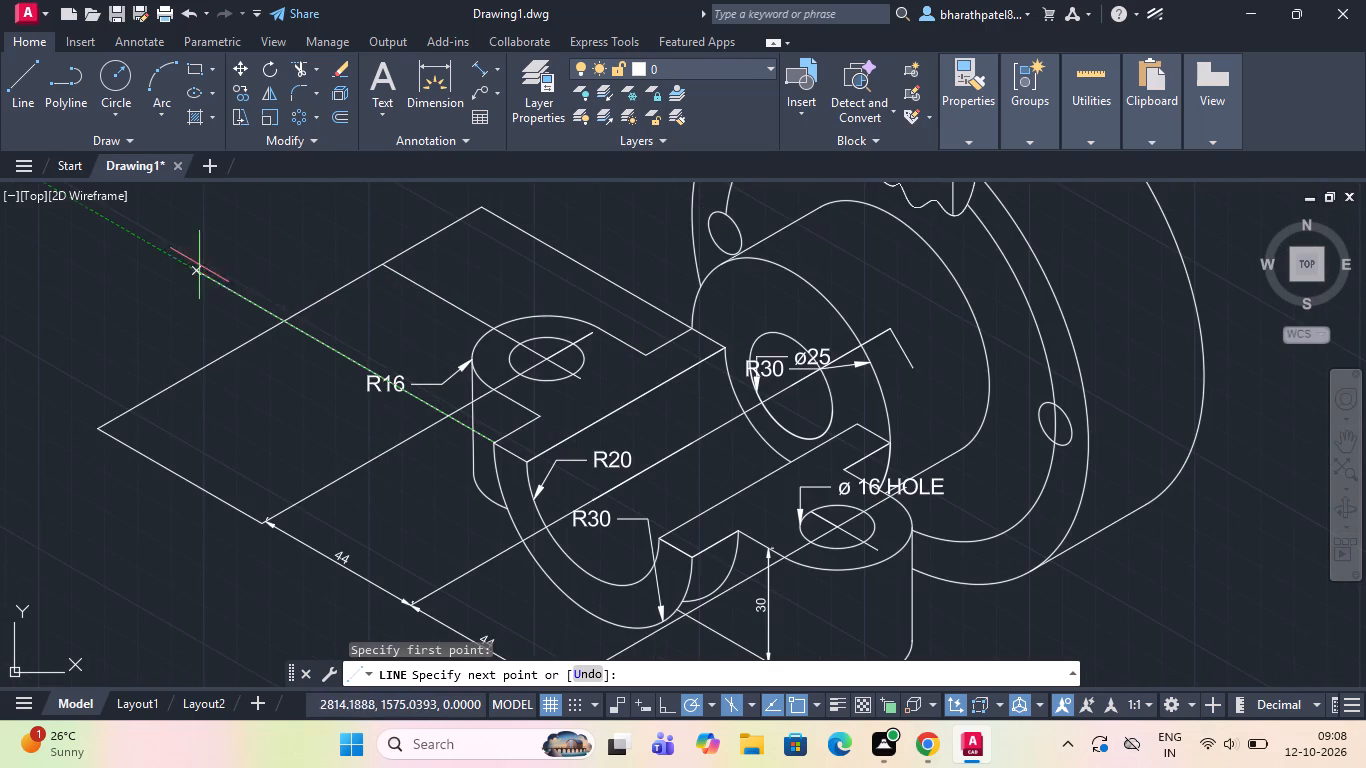
pyautogui.click(192, 274)
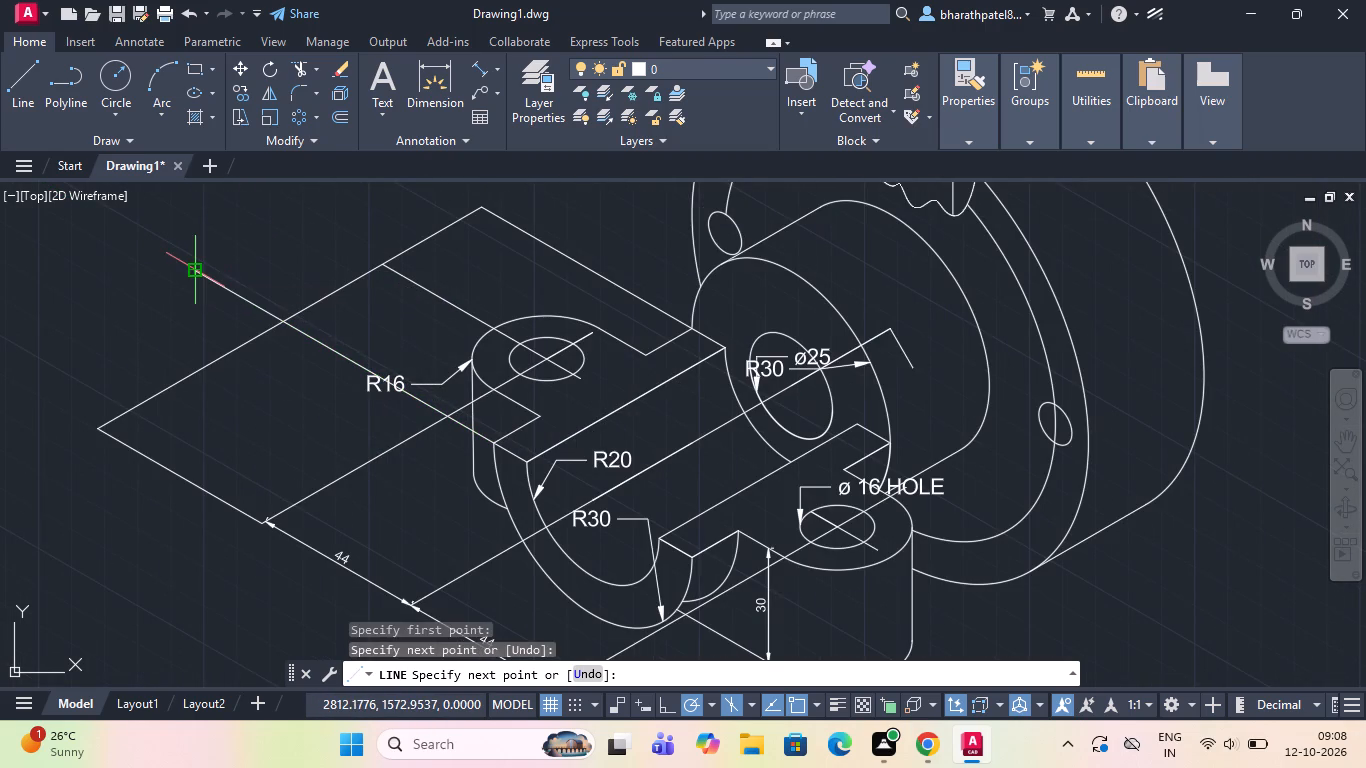
pyautogui.press('Escape')
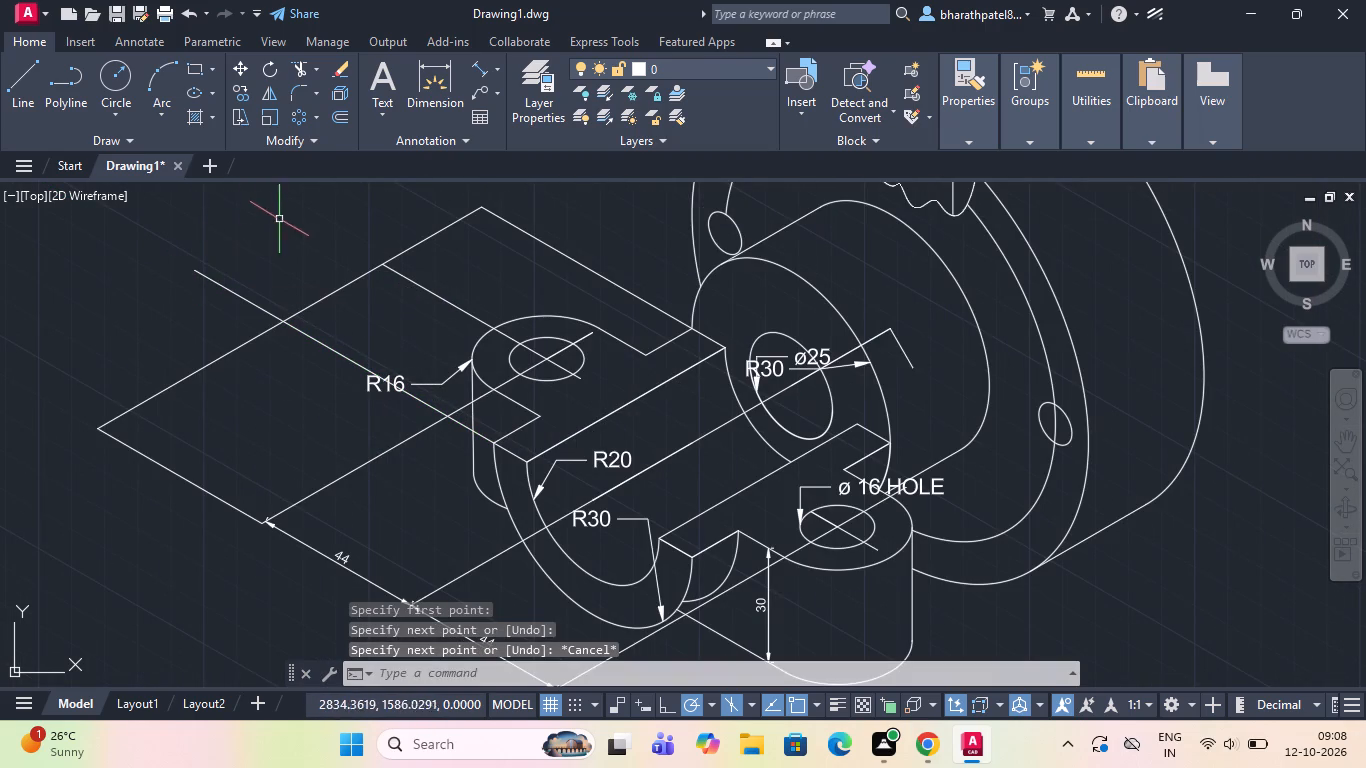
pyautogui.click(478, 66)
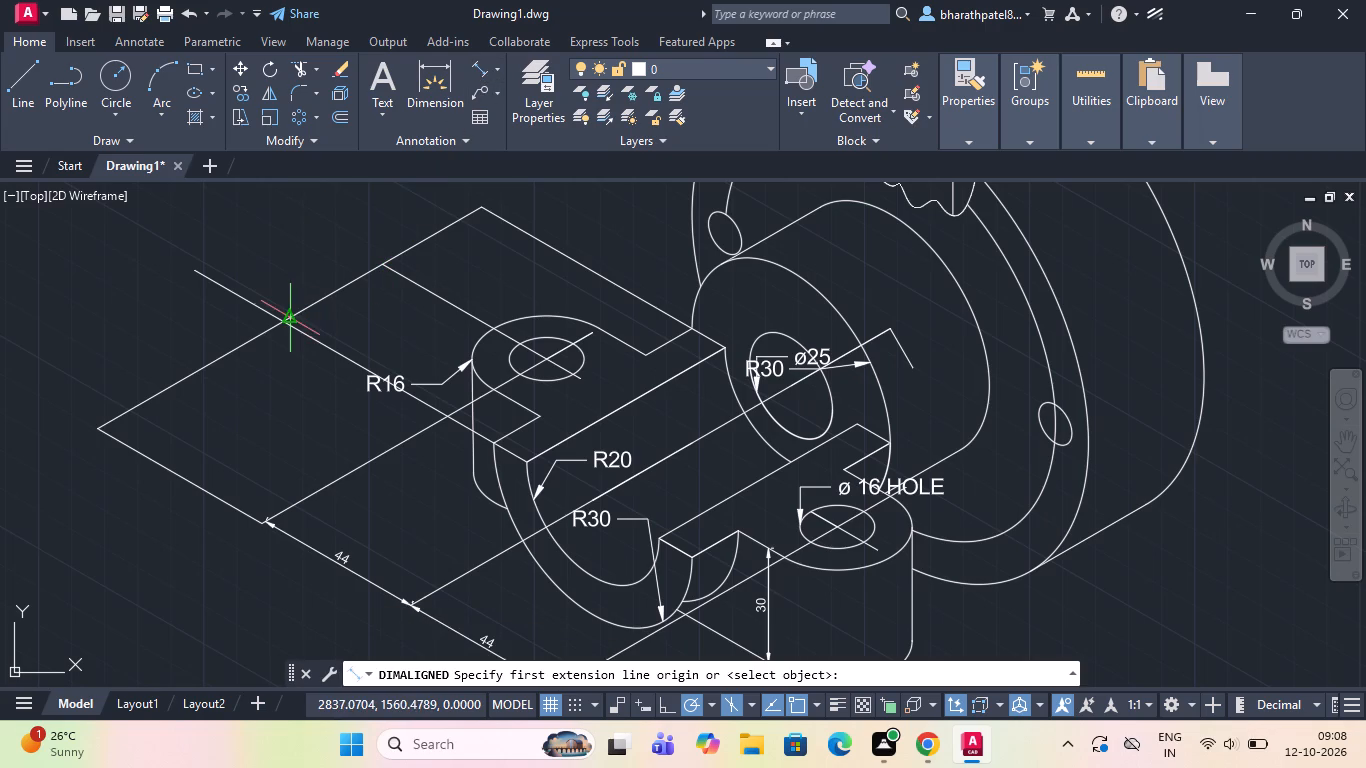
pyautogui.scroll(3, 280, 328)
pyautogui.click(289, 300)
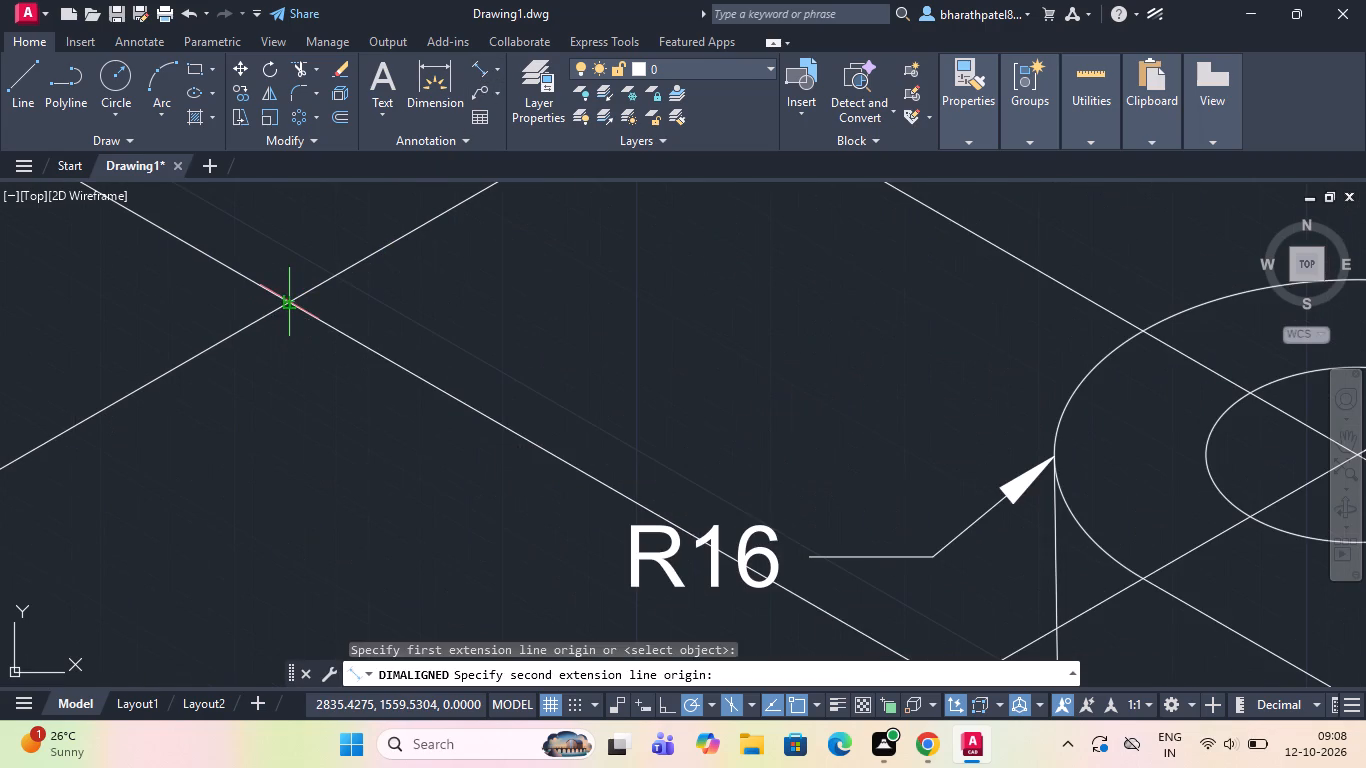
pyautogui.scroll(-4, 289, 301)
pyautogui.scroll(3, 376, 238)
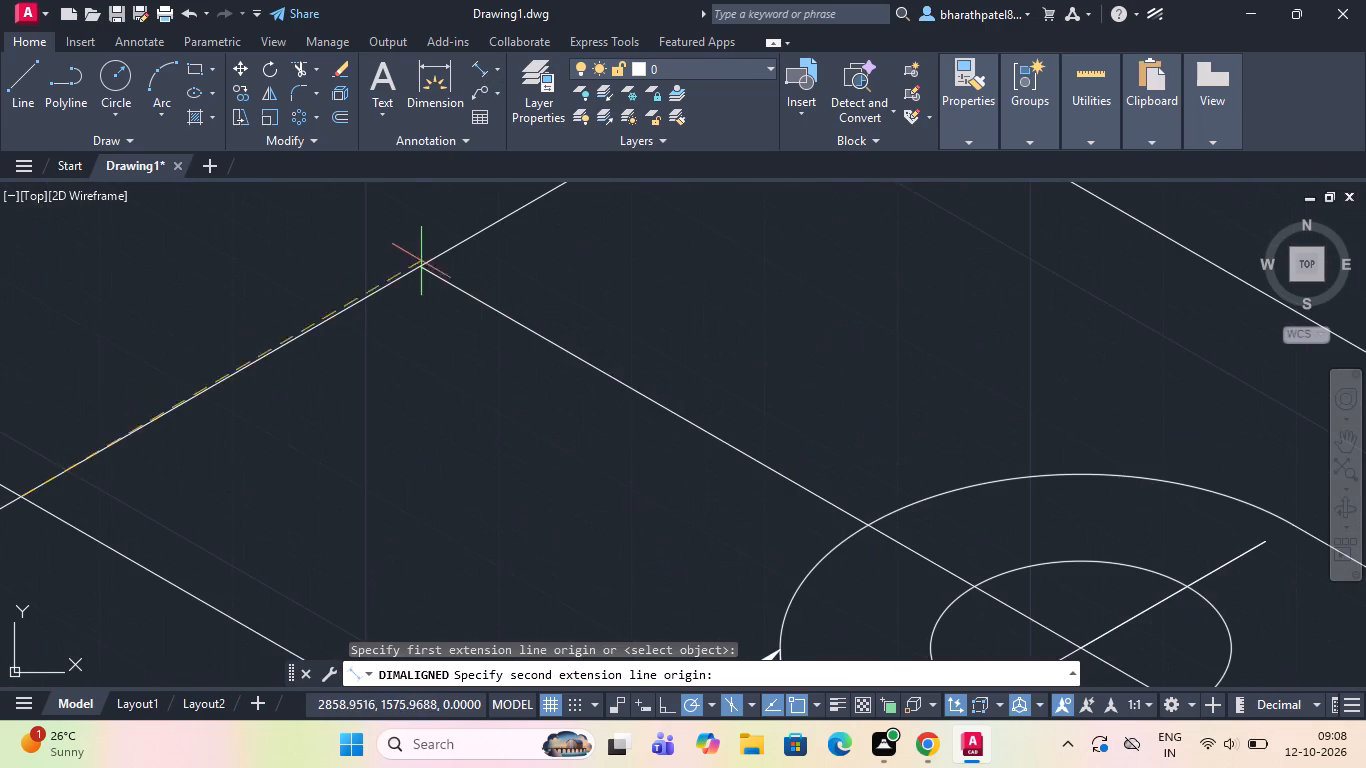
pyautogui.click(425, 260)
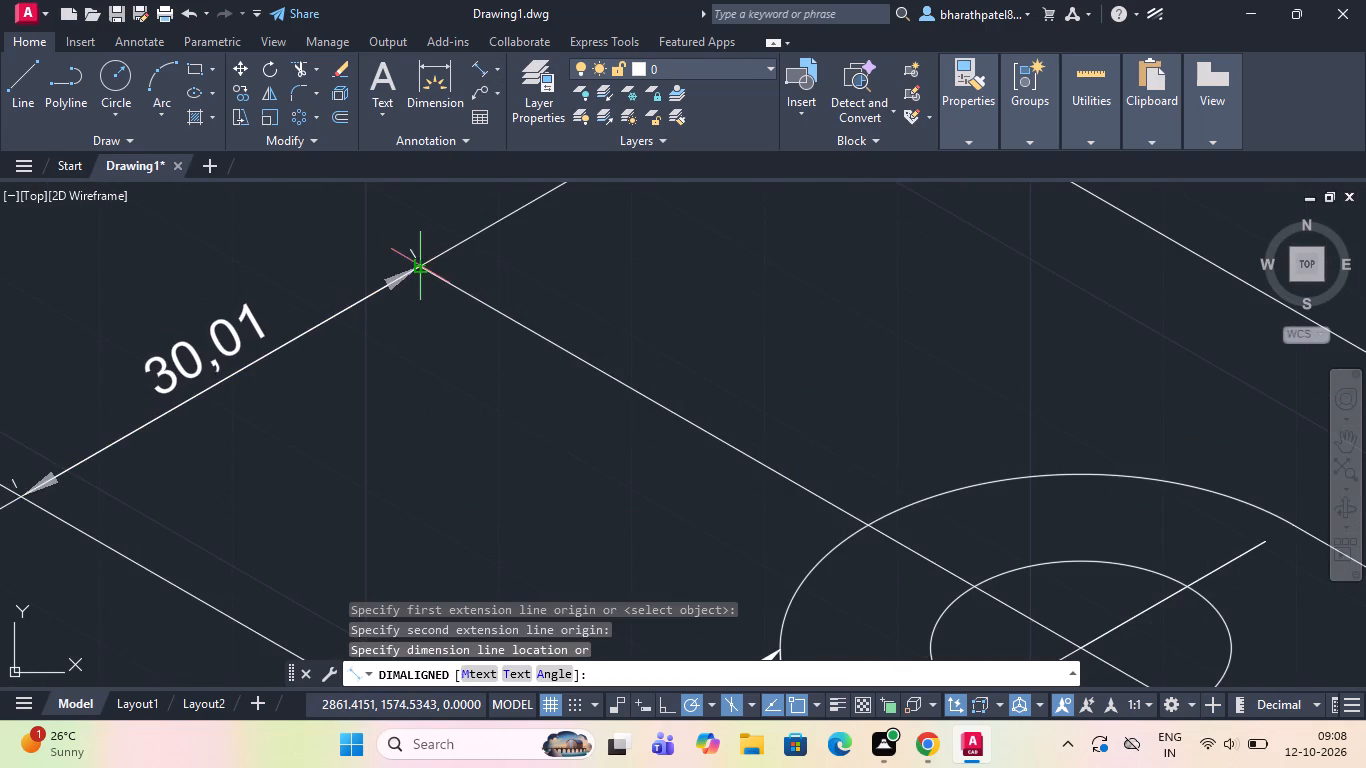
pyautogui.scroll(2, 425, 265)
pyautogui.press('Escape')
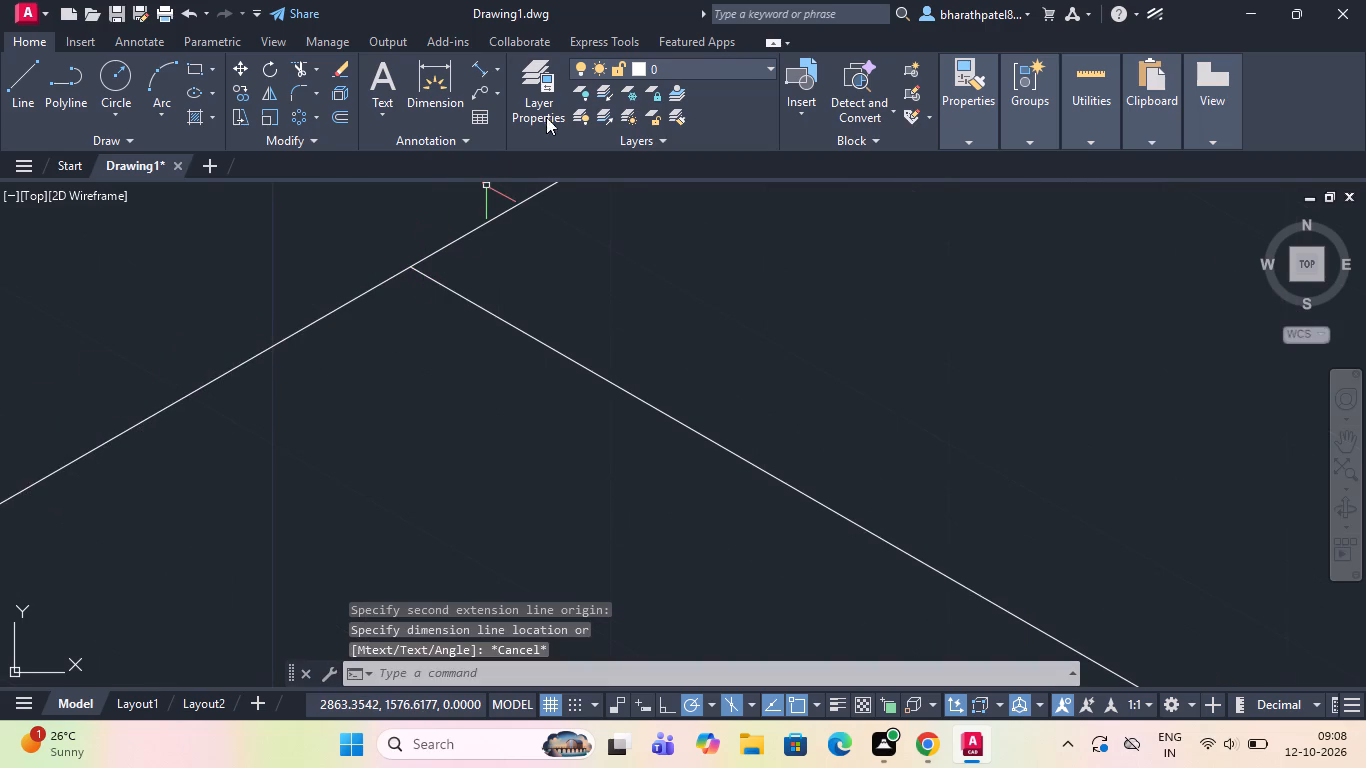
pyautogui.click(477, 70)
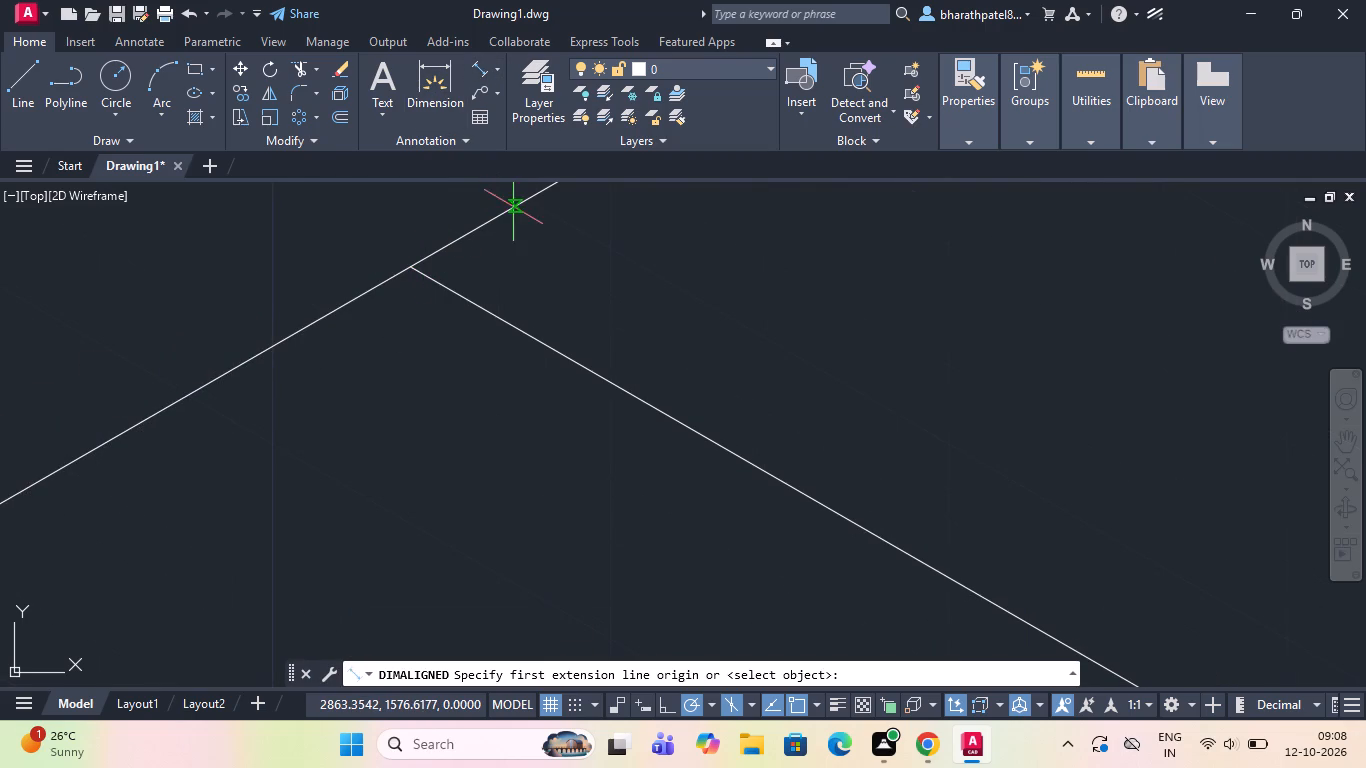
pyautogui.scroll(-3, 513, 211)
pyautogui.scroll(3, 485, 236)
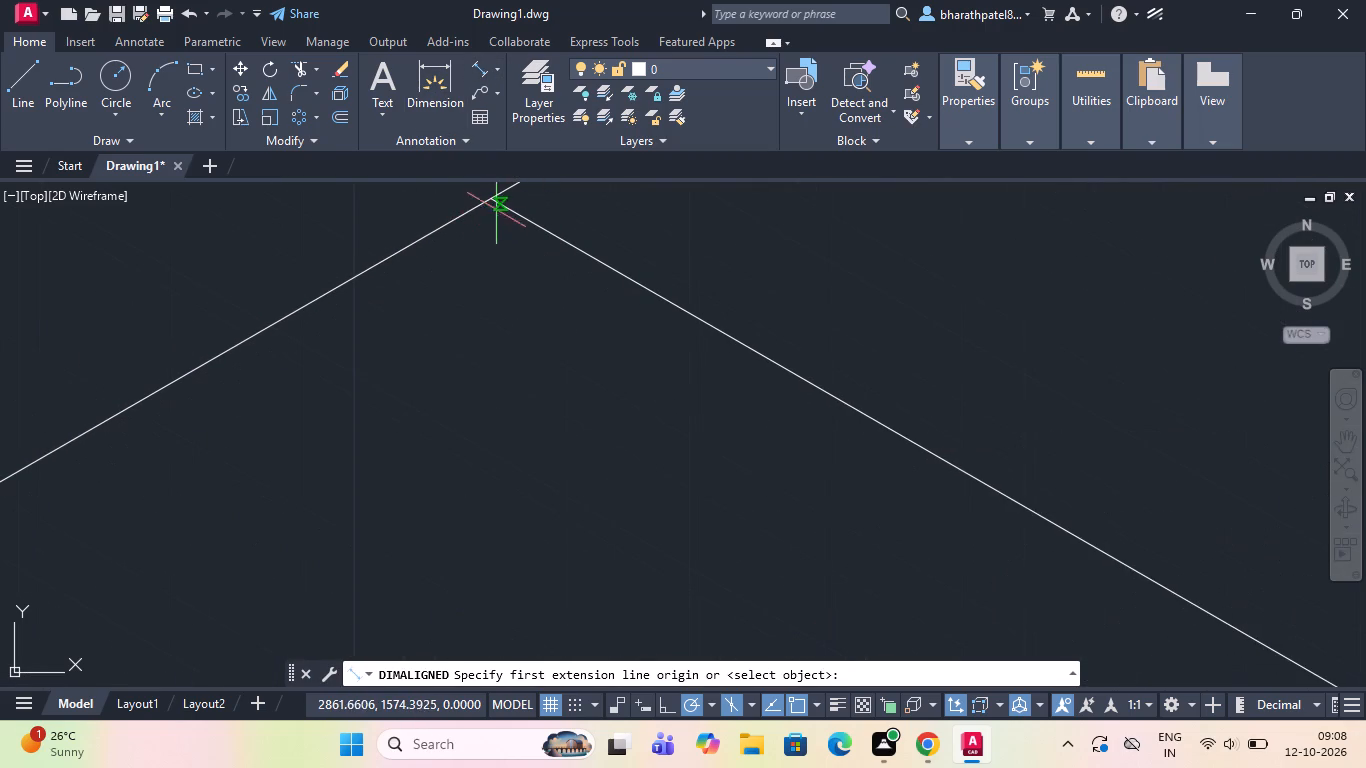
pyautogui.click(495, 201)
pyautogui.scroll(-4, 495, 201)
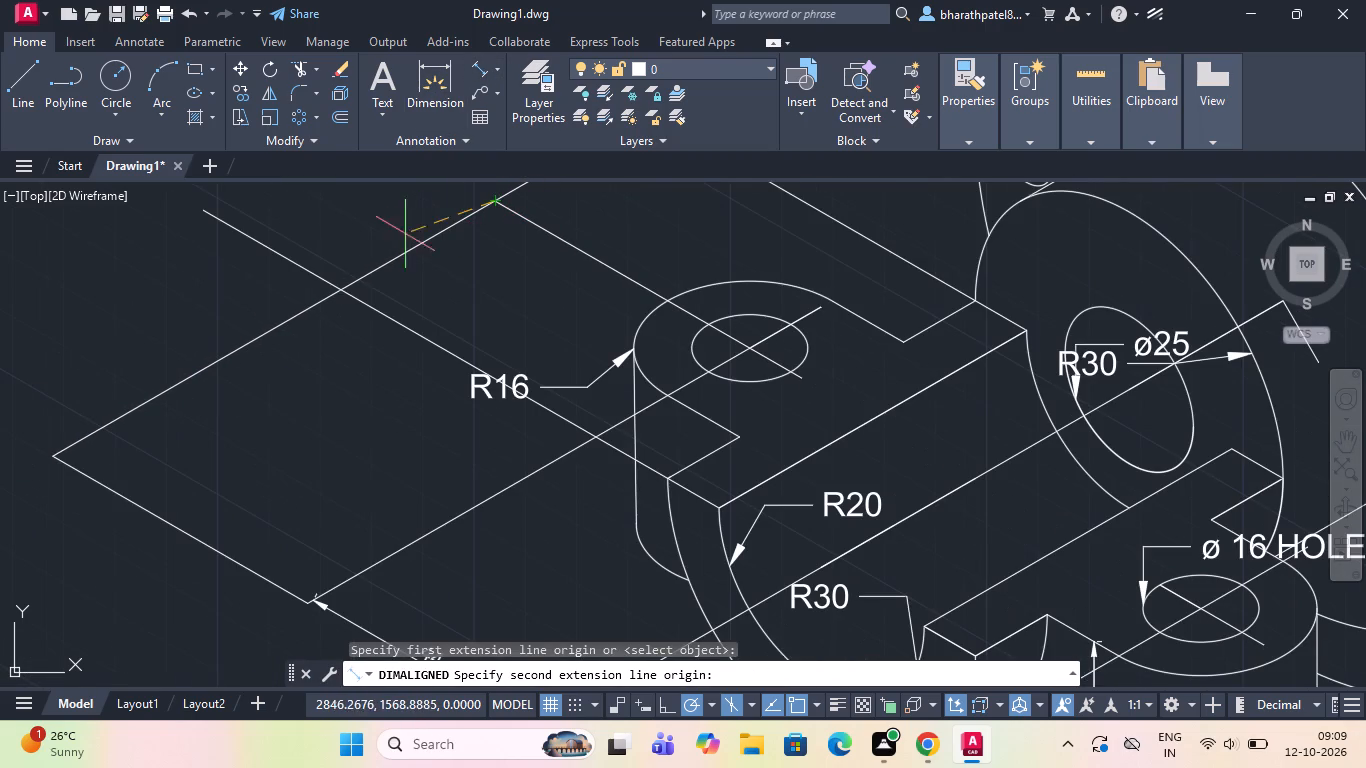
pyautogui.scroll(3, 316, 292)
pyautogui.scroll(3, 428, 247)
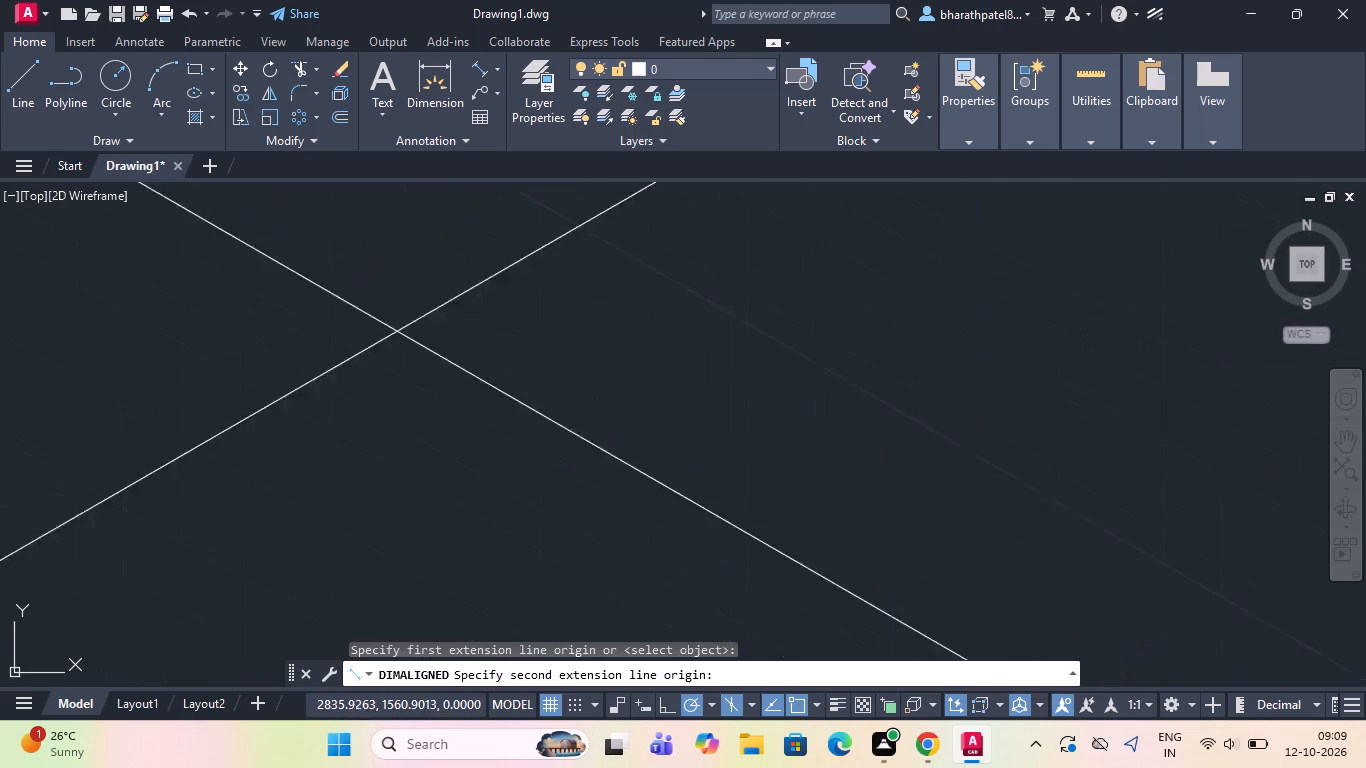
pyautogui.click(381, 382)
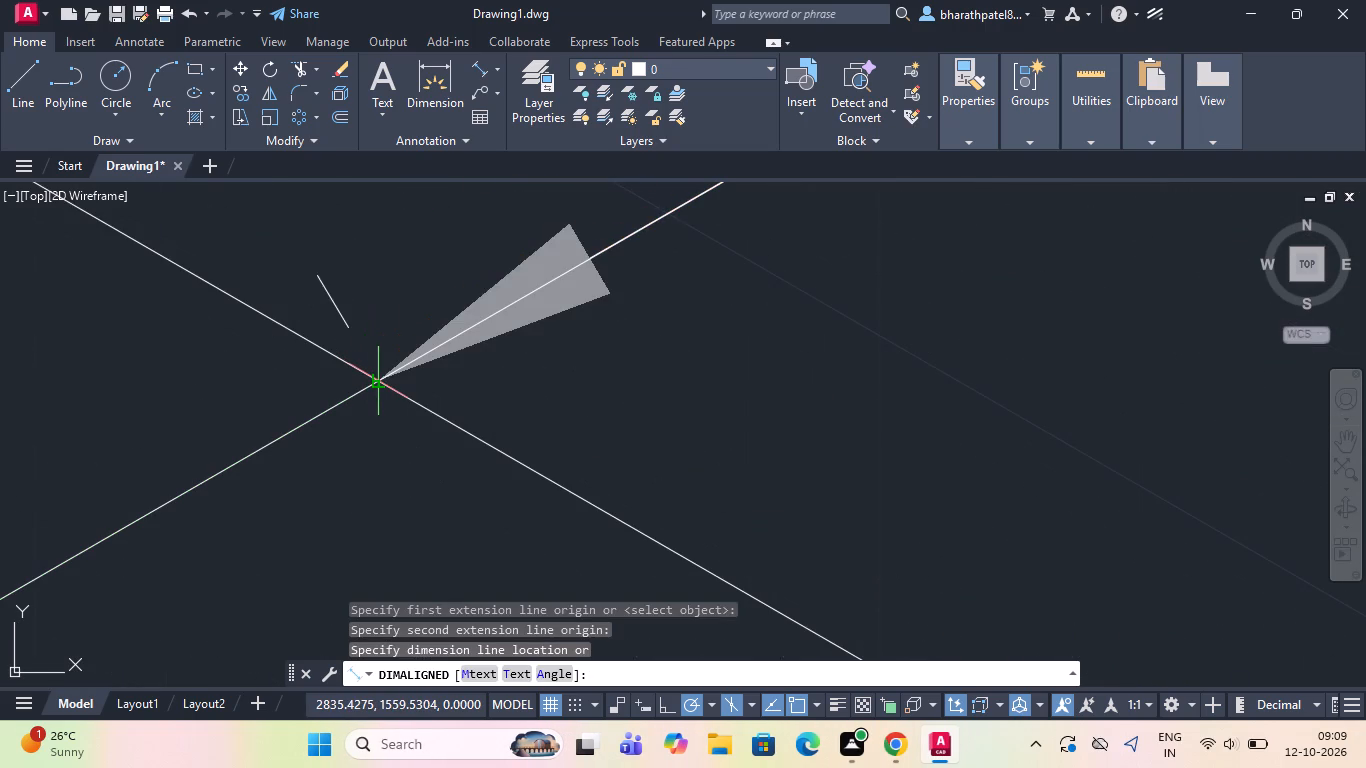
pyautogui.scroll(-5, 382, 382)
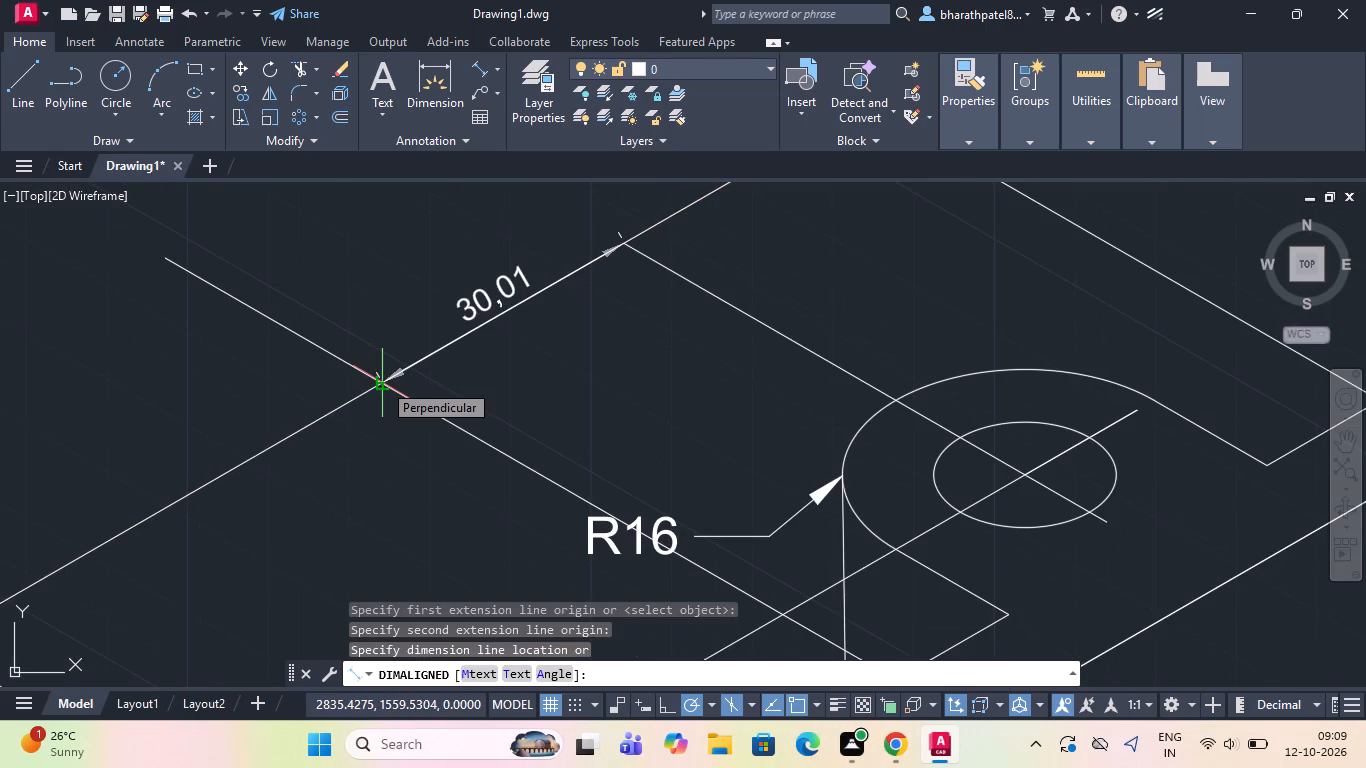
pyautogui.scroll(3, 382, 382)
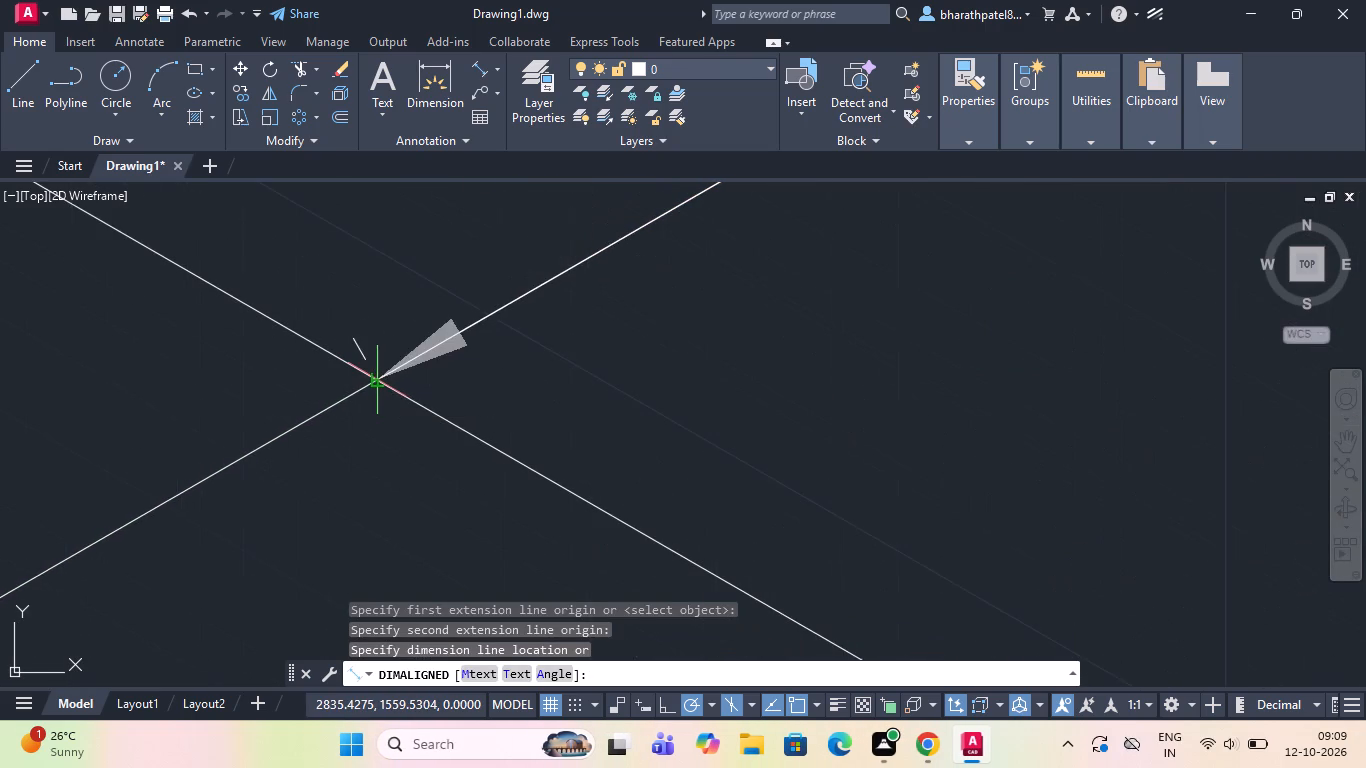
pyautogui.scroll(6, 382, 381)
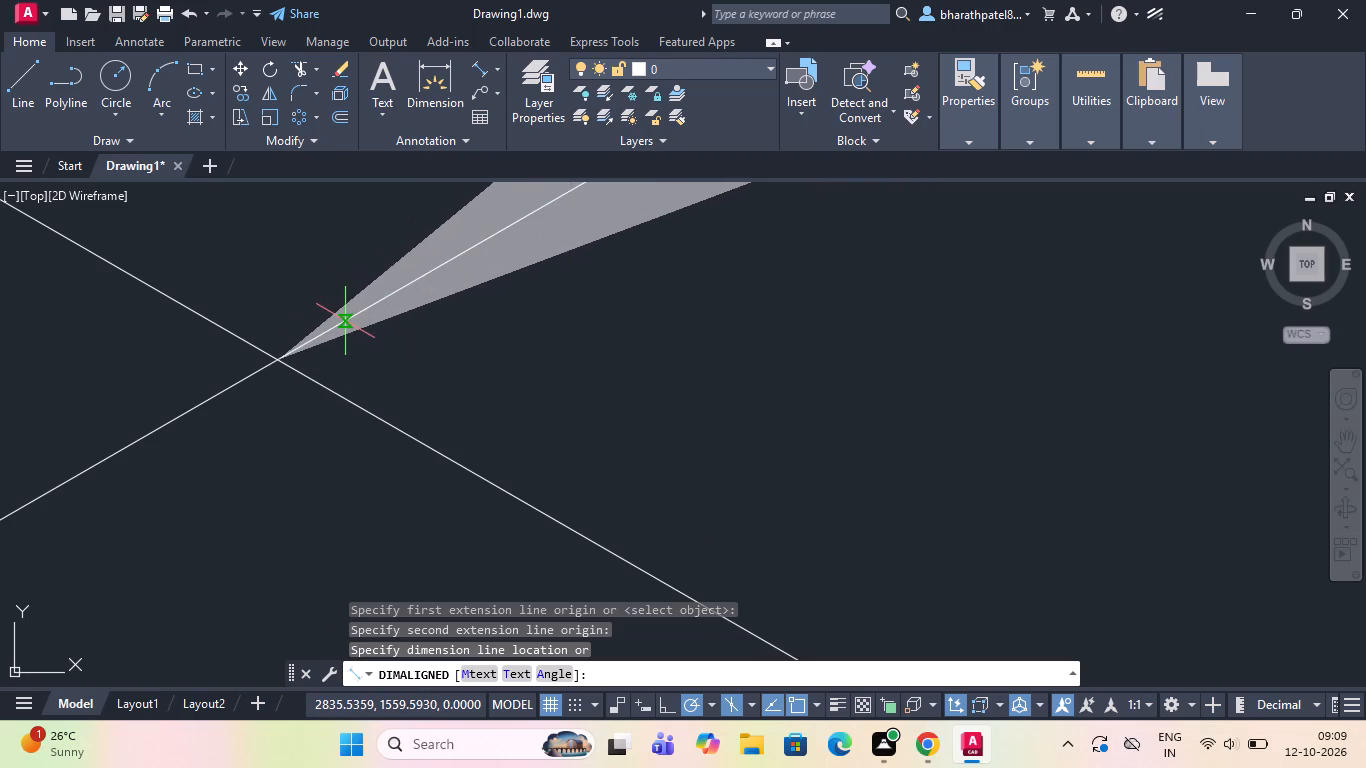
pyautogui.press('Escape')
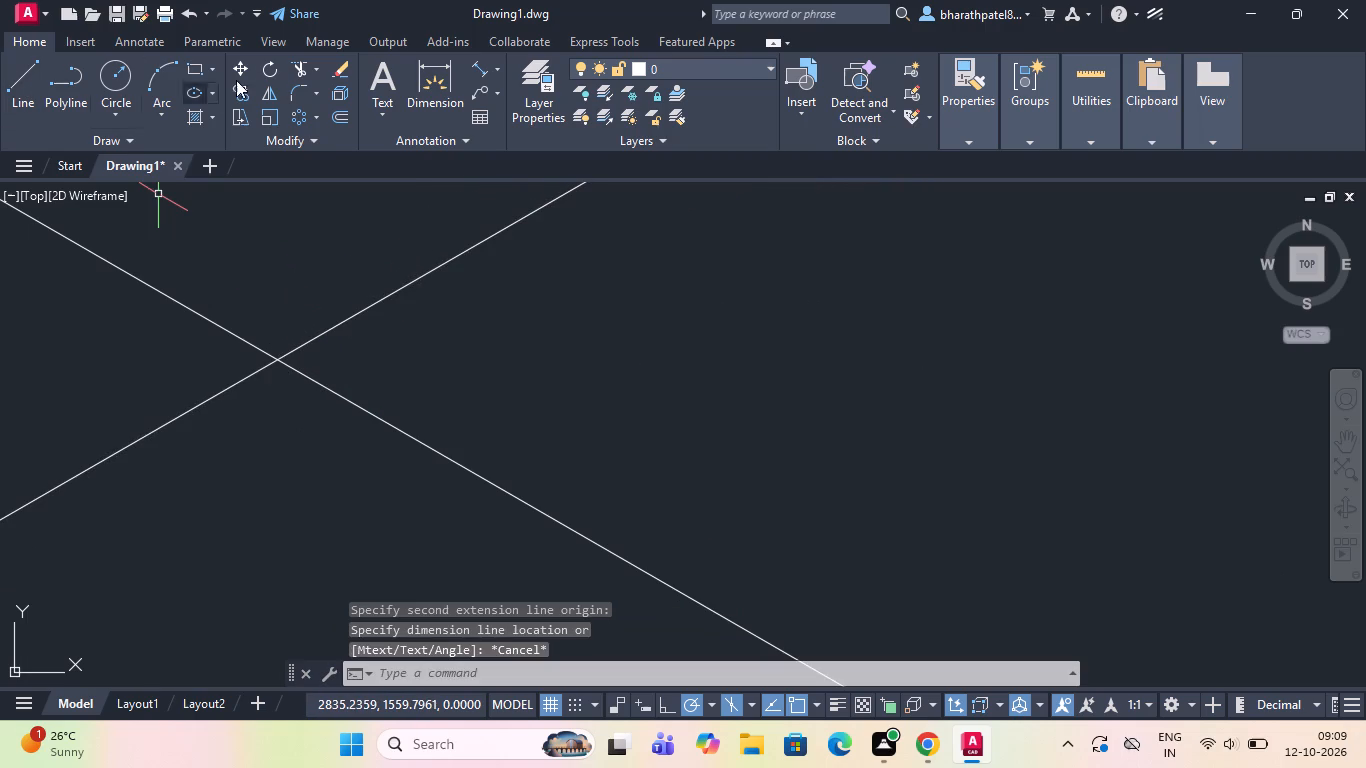
# Add an aligned dimension along the slanted line between the front-face extension line and the R16 lug hole's centre extension line.
pyautogui.click(474, 64)
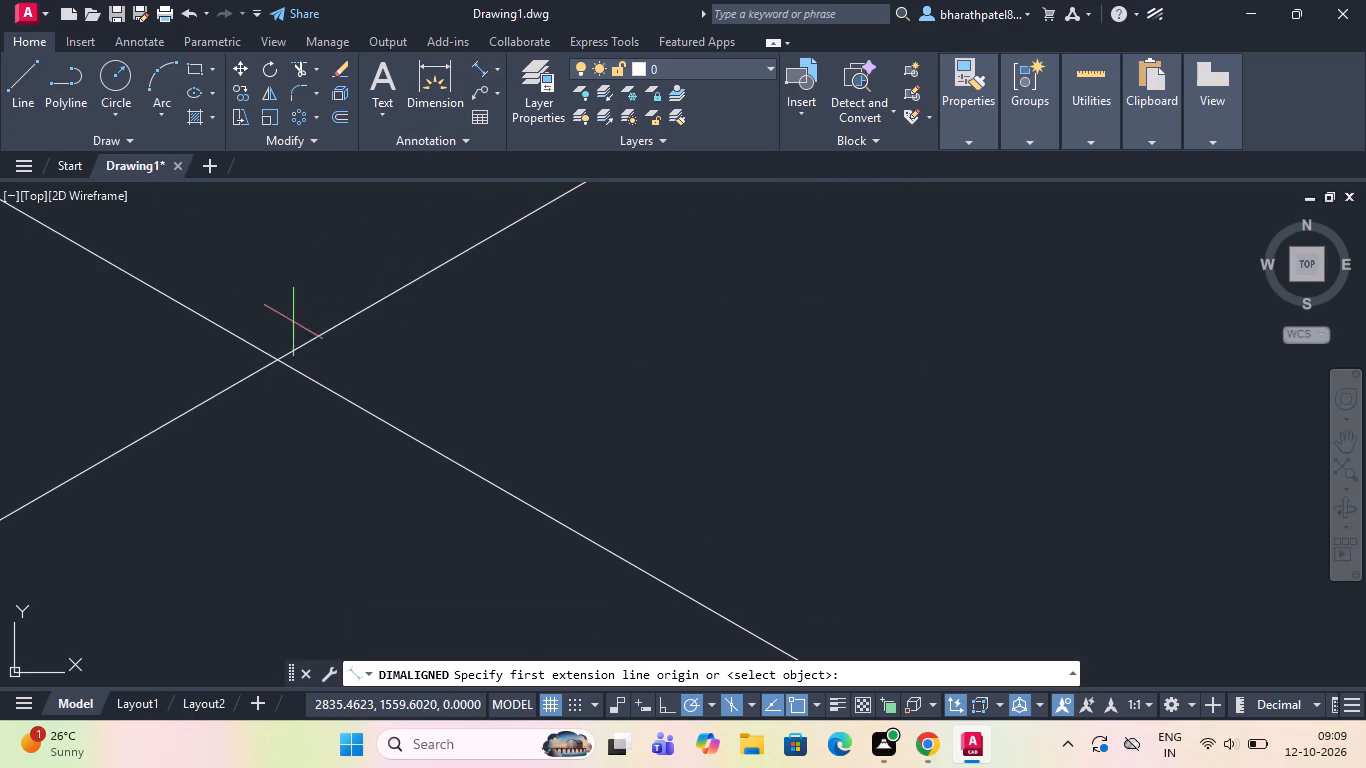
pyautogui.click(276, 356)
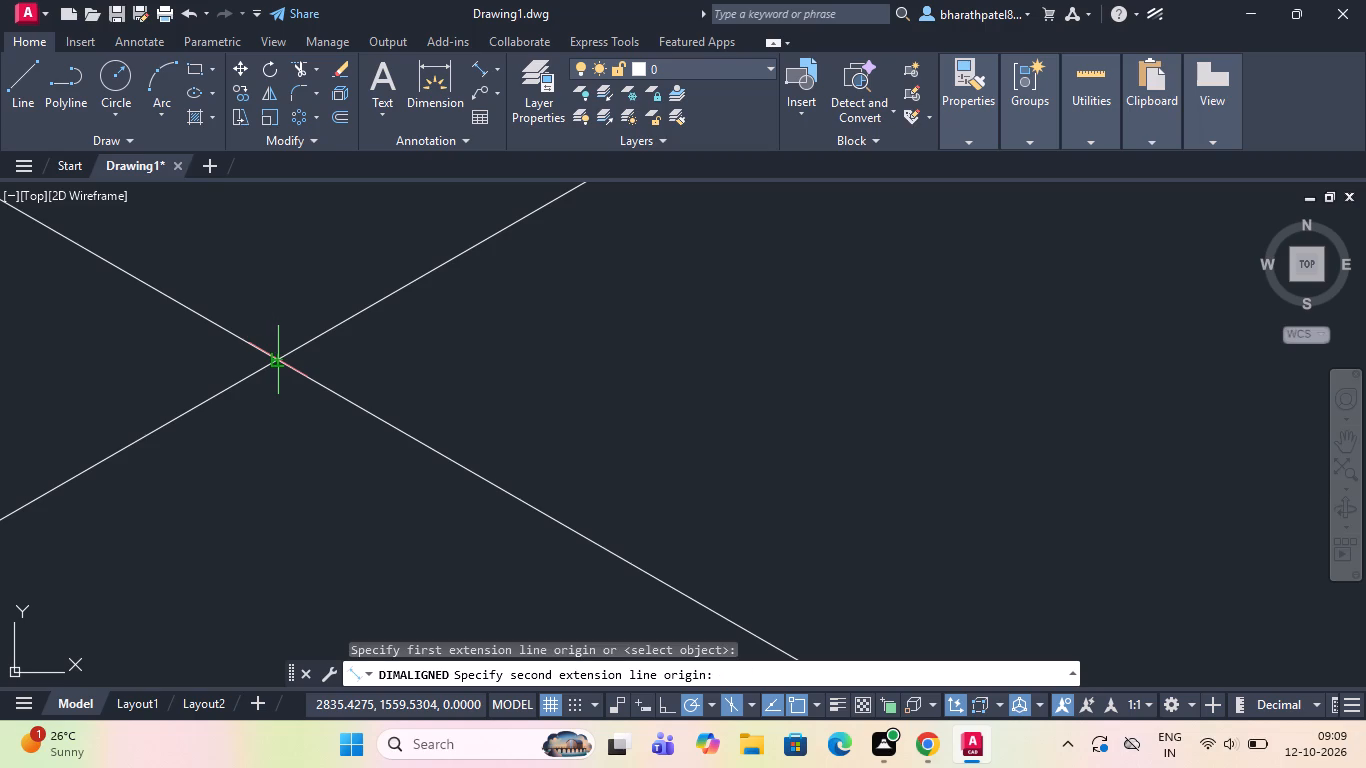
pyautogui.scroll(-12, 277, 356)
pyautogui.scroll(5, 378, 301)
pyautogui.scroll(5, 272, 317)
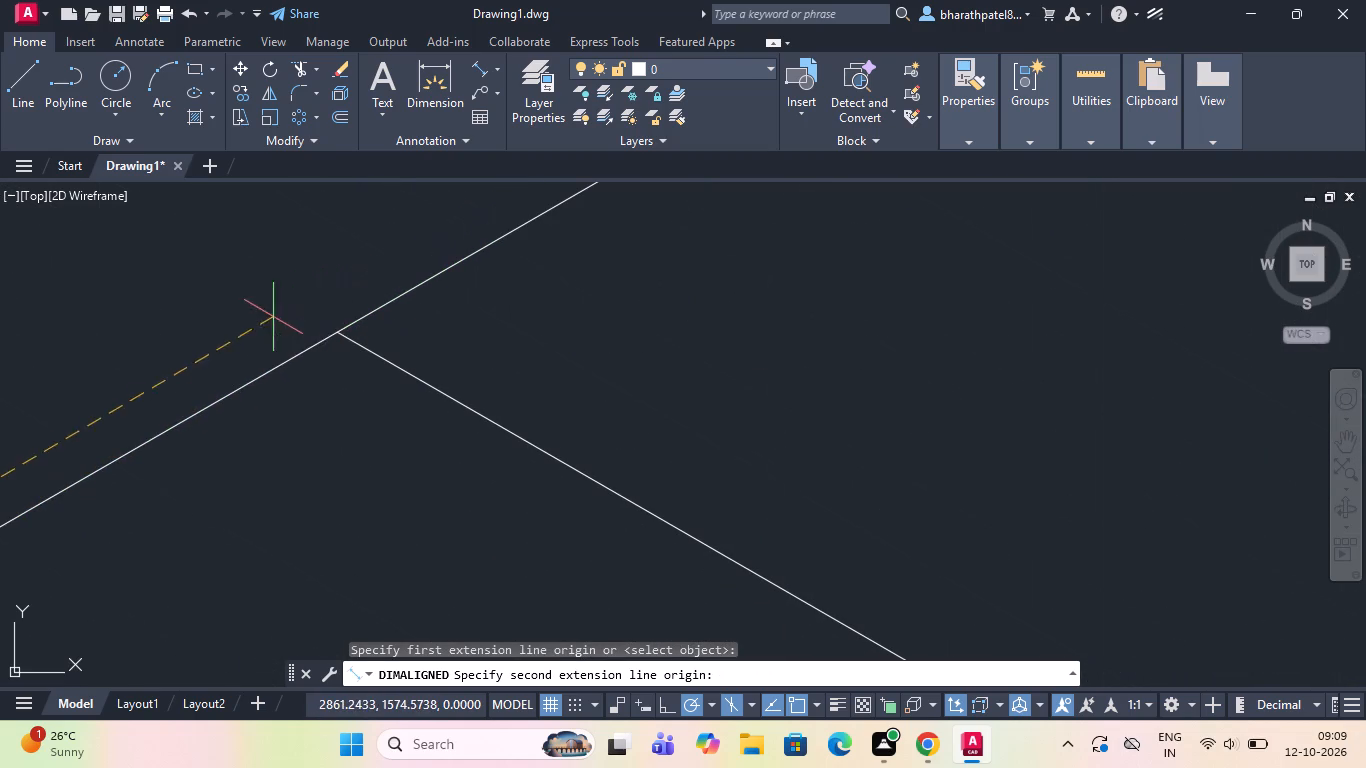
pyautogui.scroll(5, 340, 336)
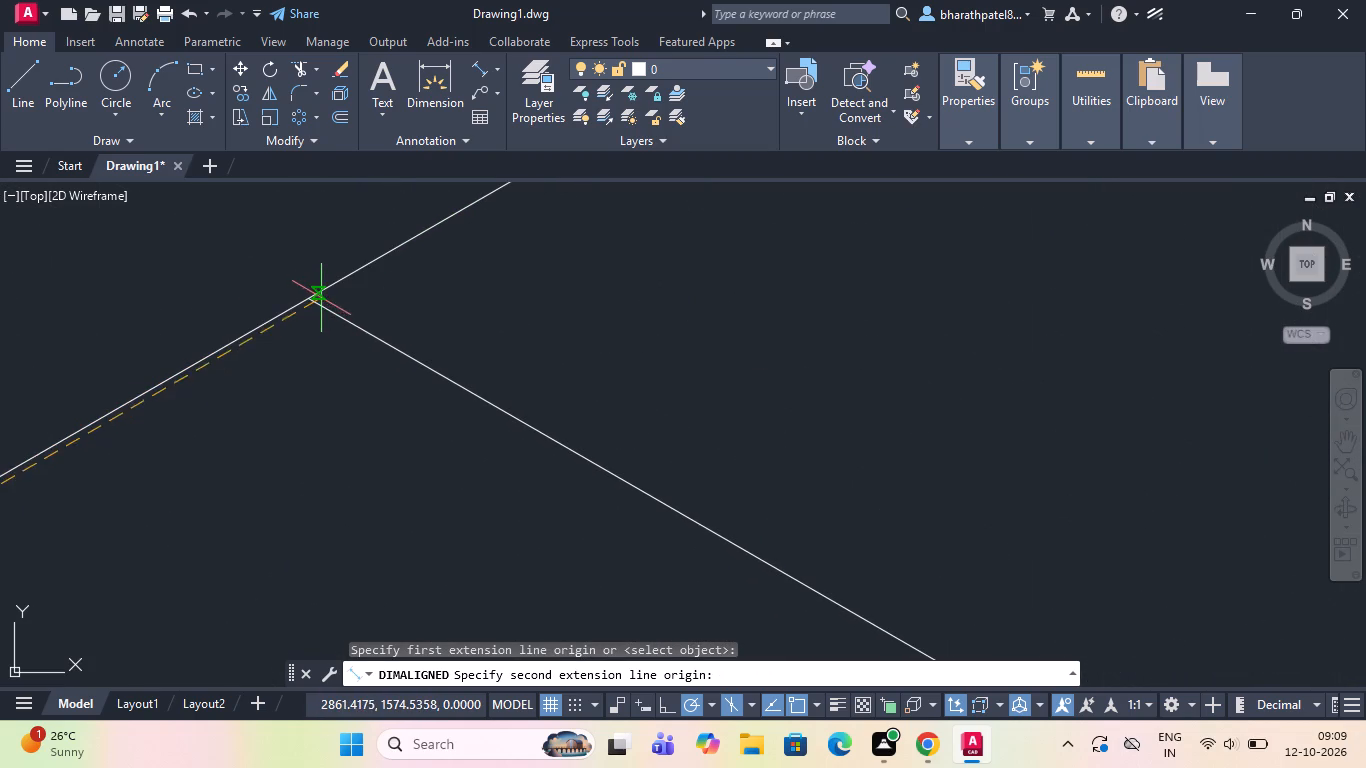
pyautogui.click(314, 296)
pyautogui.scroll(-7, 314, 296)
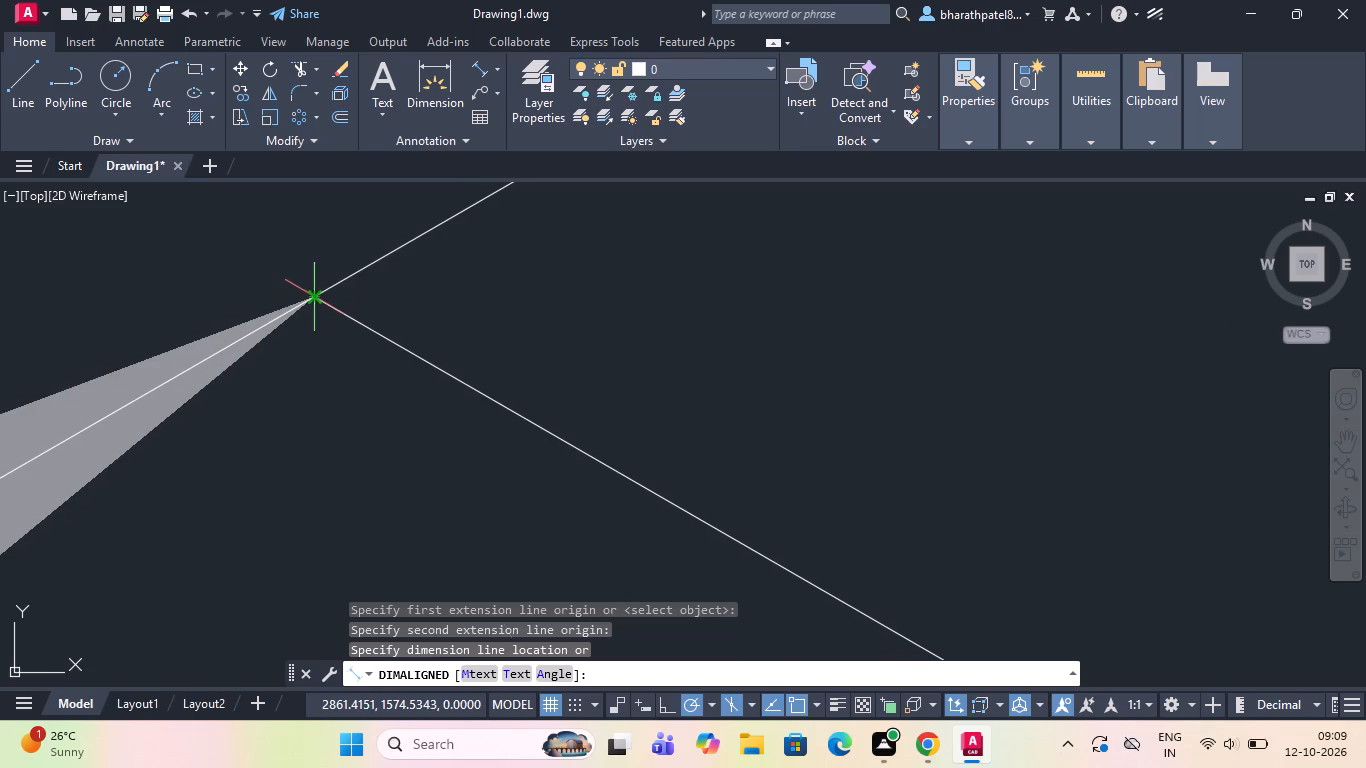
pyautogui.scroll(-11, 314, 296)
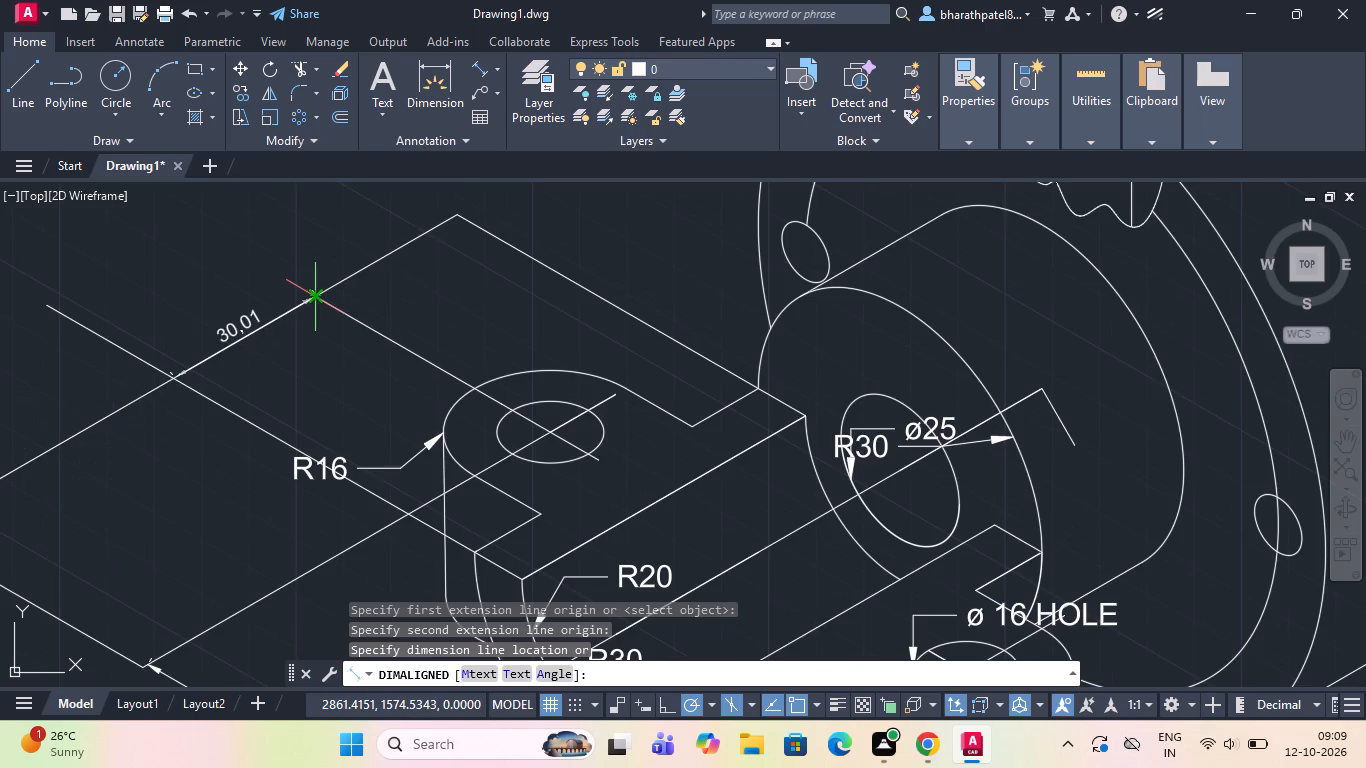
pyautogui.click(315, 296)
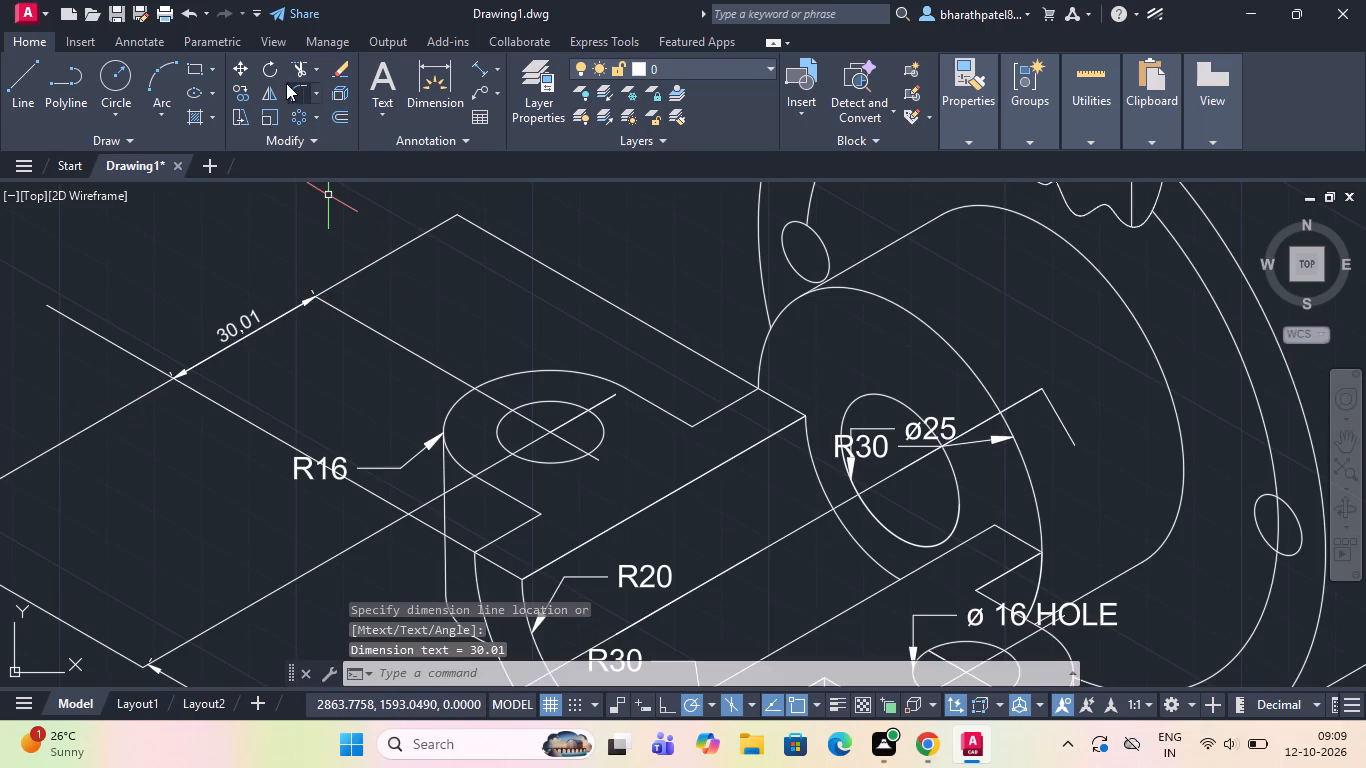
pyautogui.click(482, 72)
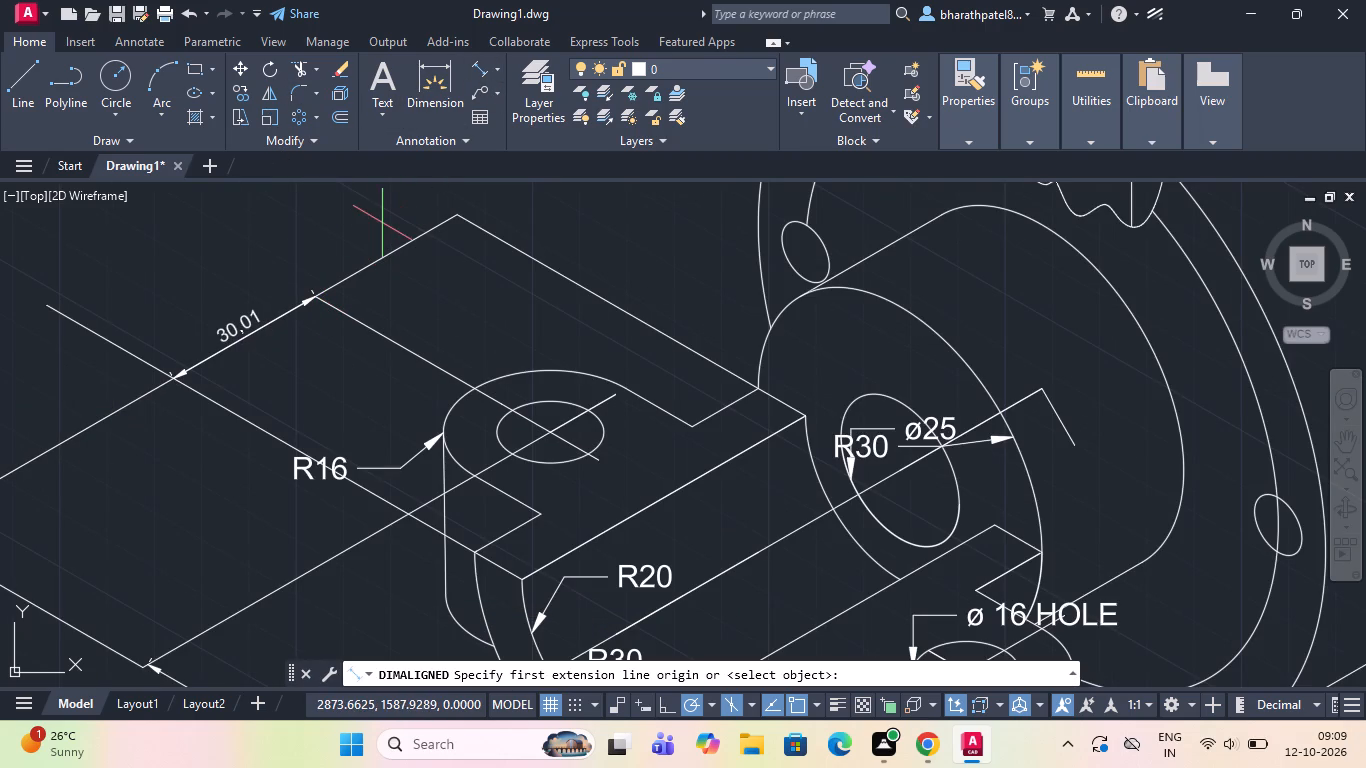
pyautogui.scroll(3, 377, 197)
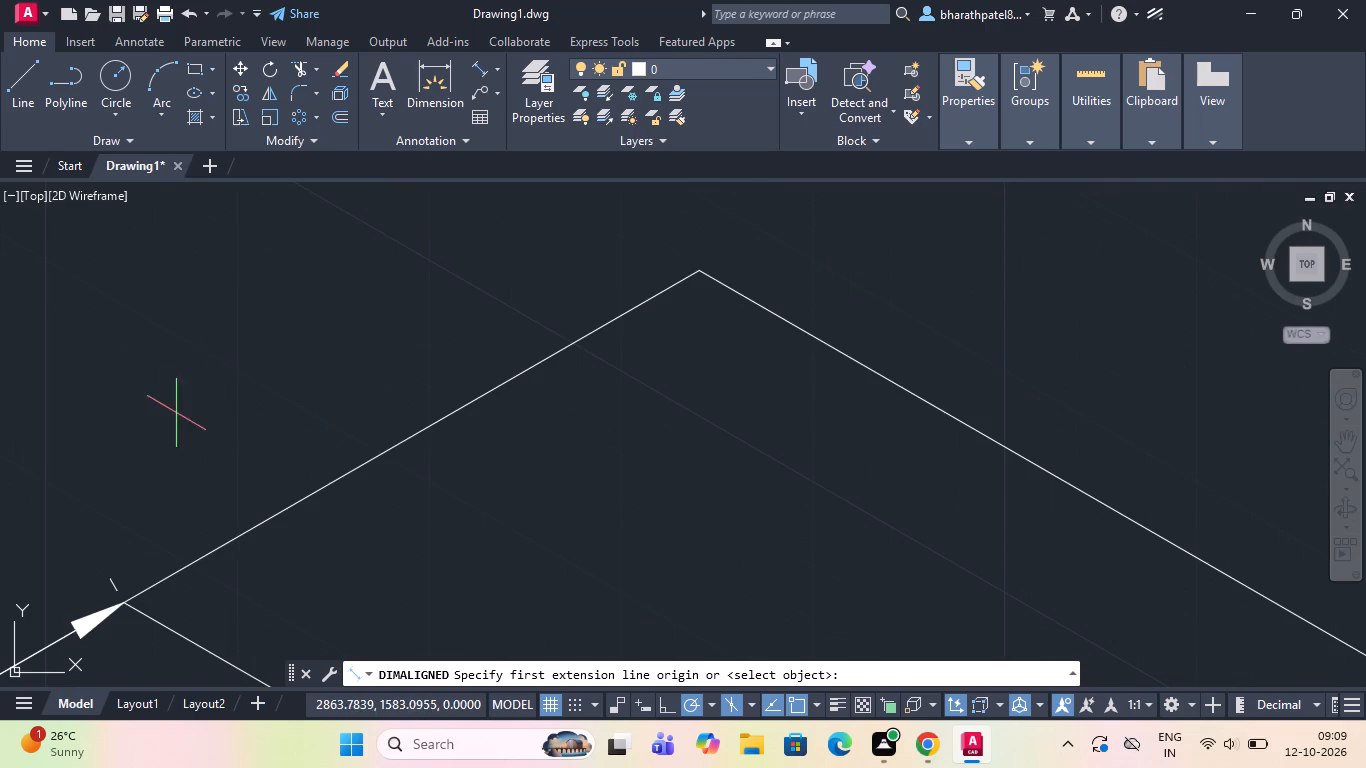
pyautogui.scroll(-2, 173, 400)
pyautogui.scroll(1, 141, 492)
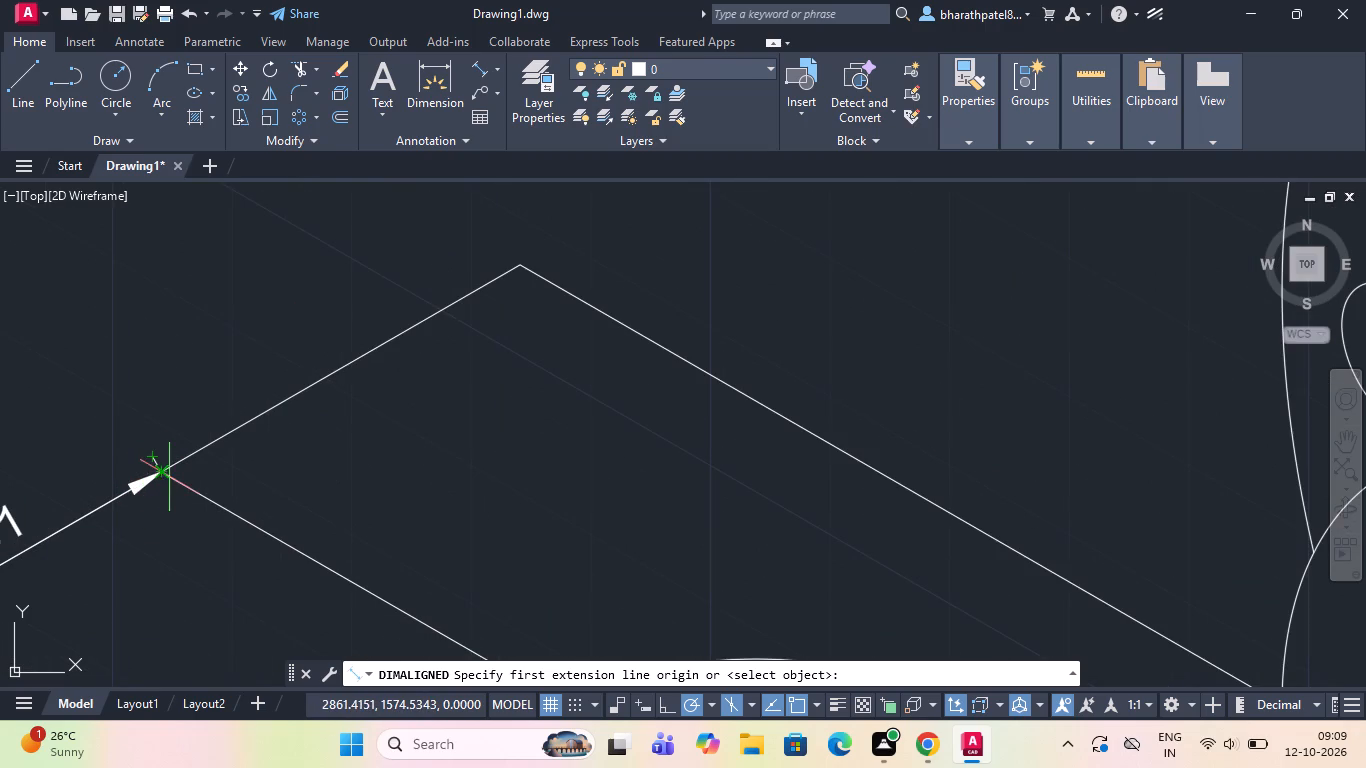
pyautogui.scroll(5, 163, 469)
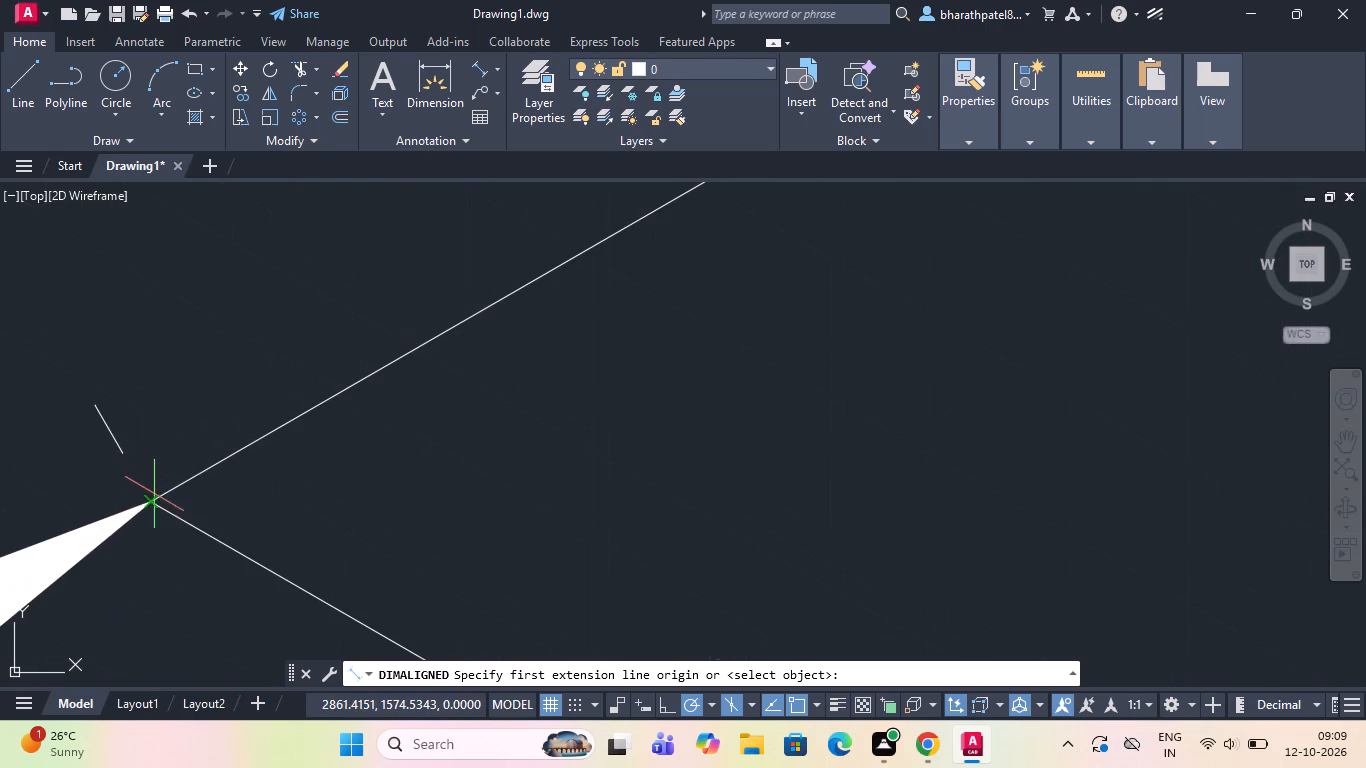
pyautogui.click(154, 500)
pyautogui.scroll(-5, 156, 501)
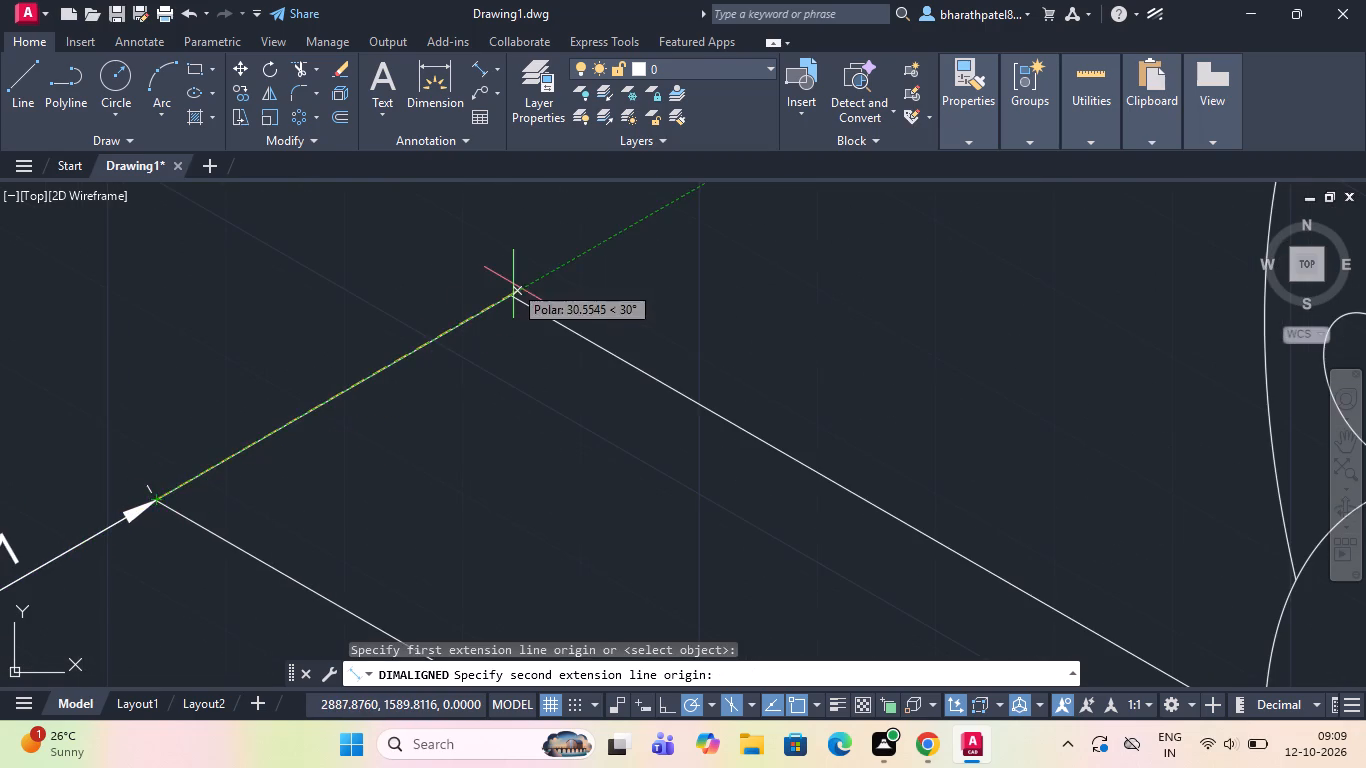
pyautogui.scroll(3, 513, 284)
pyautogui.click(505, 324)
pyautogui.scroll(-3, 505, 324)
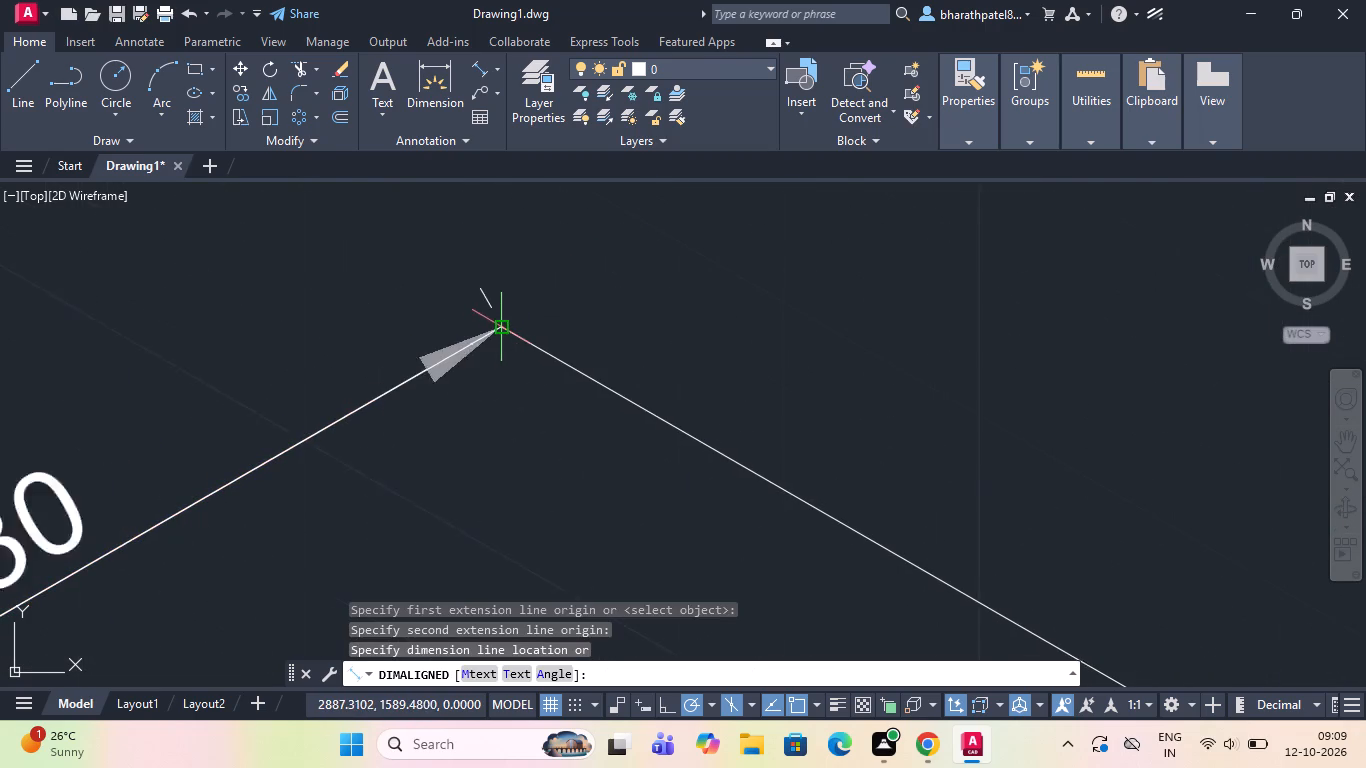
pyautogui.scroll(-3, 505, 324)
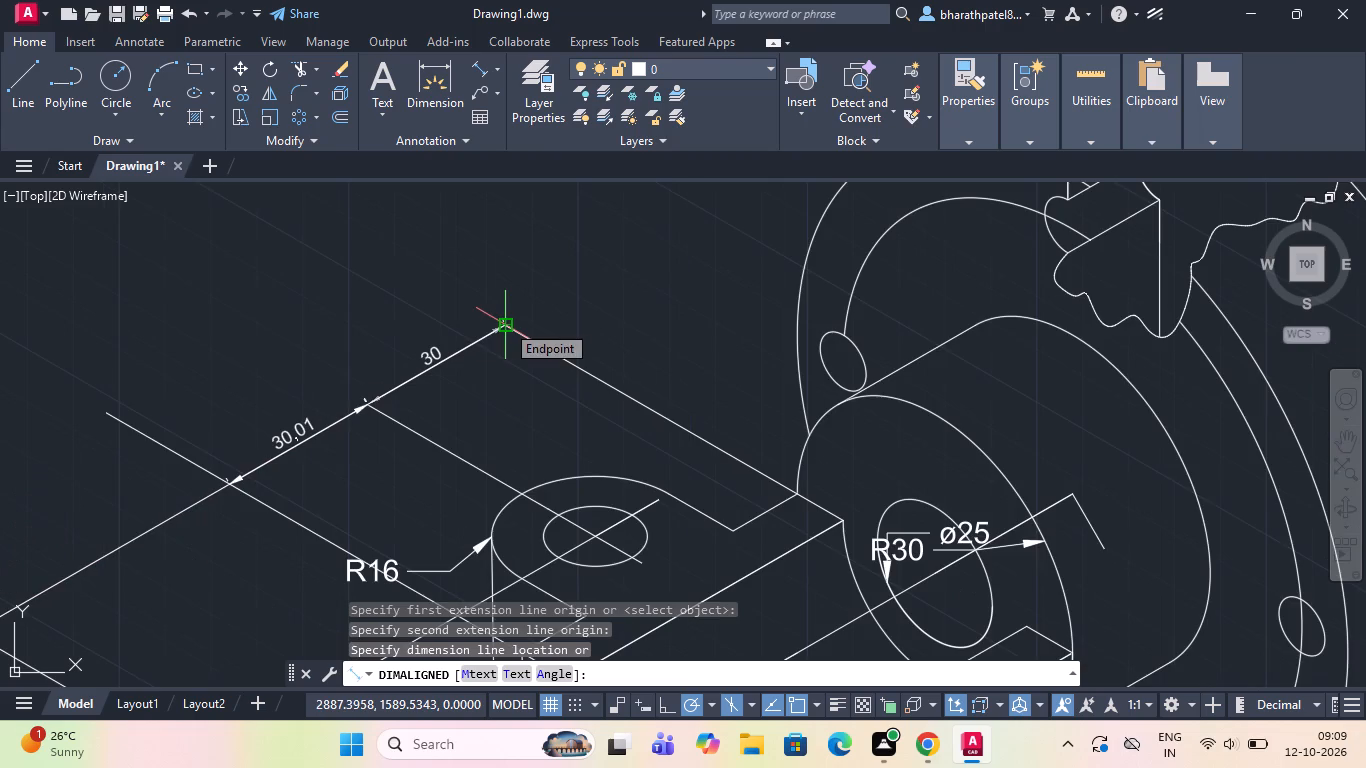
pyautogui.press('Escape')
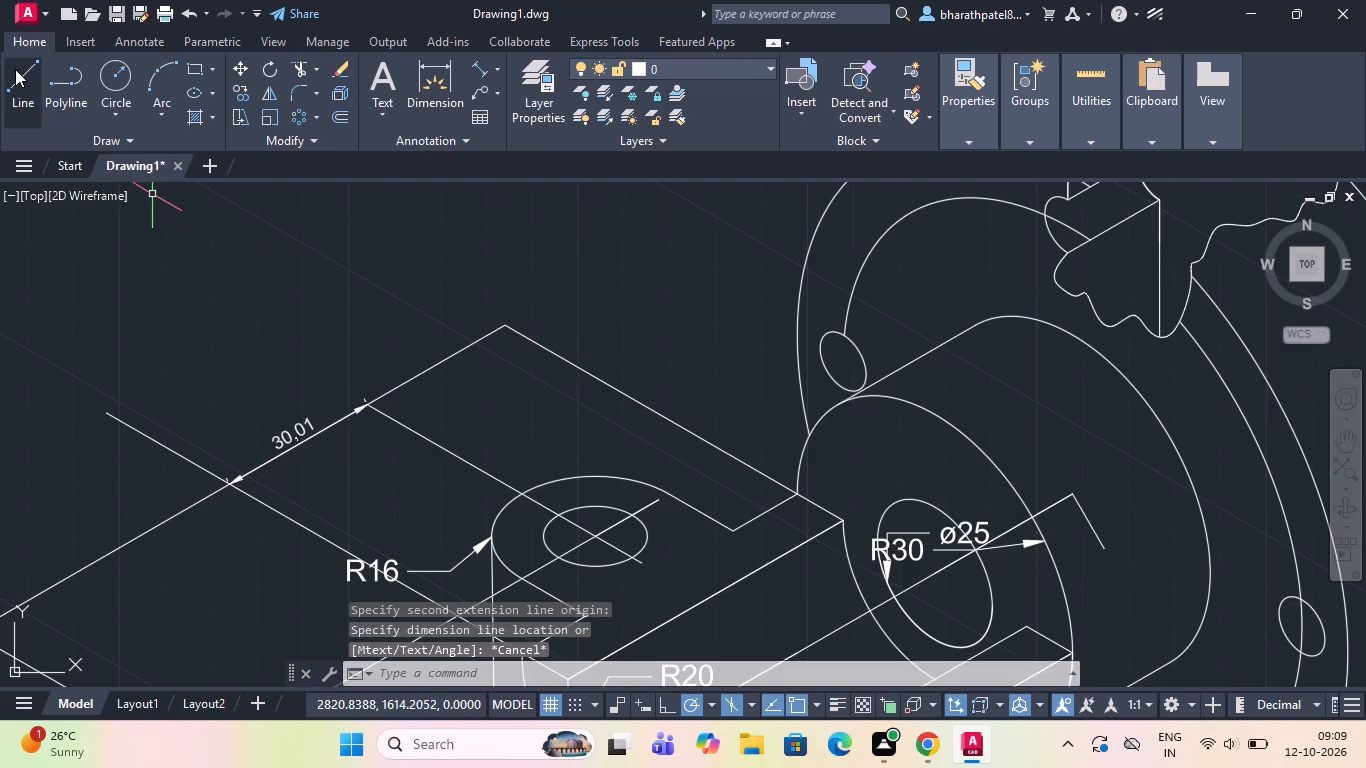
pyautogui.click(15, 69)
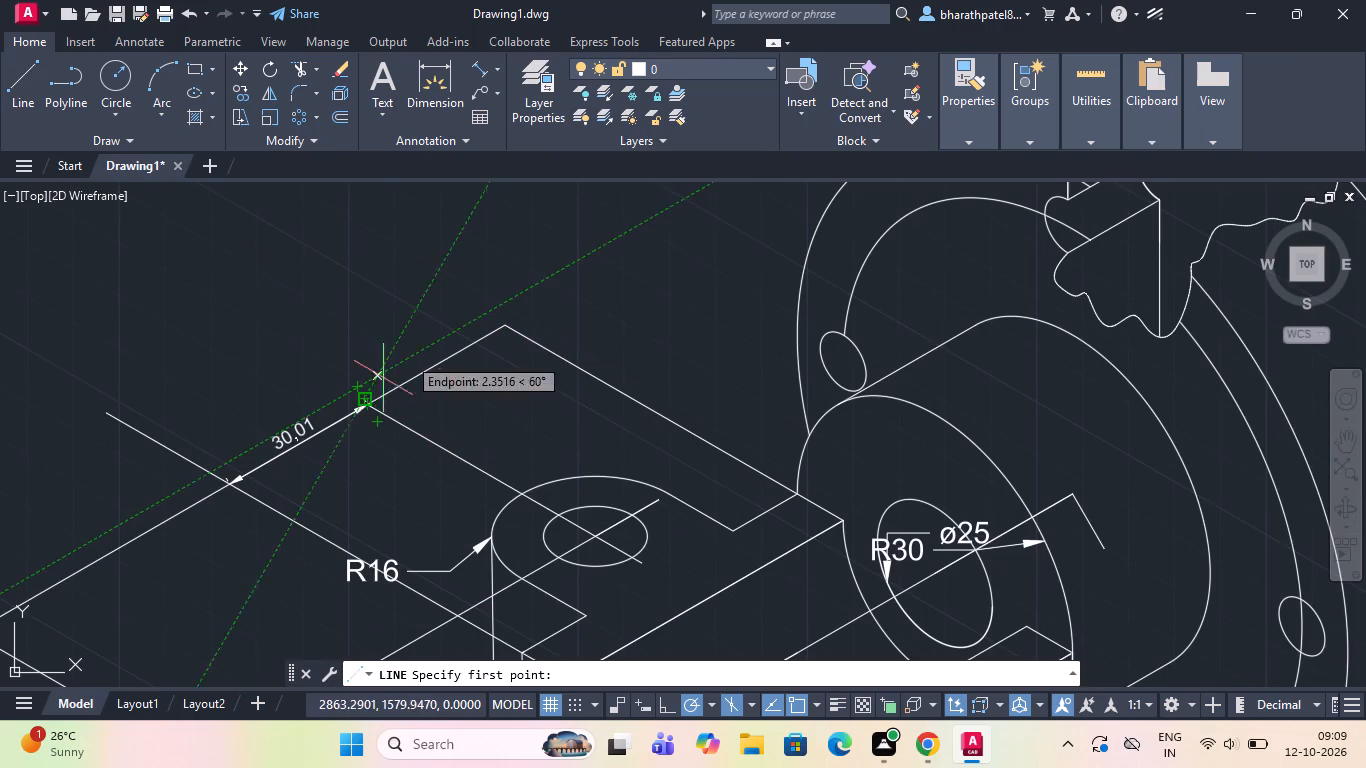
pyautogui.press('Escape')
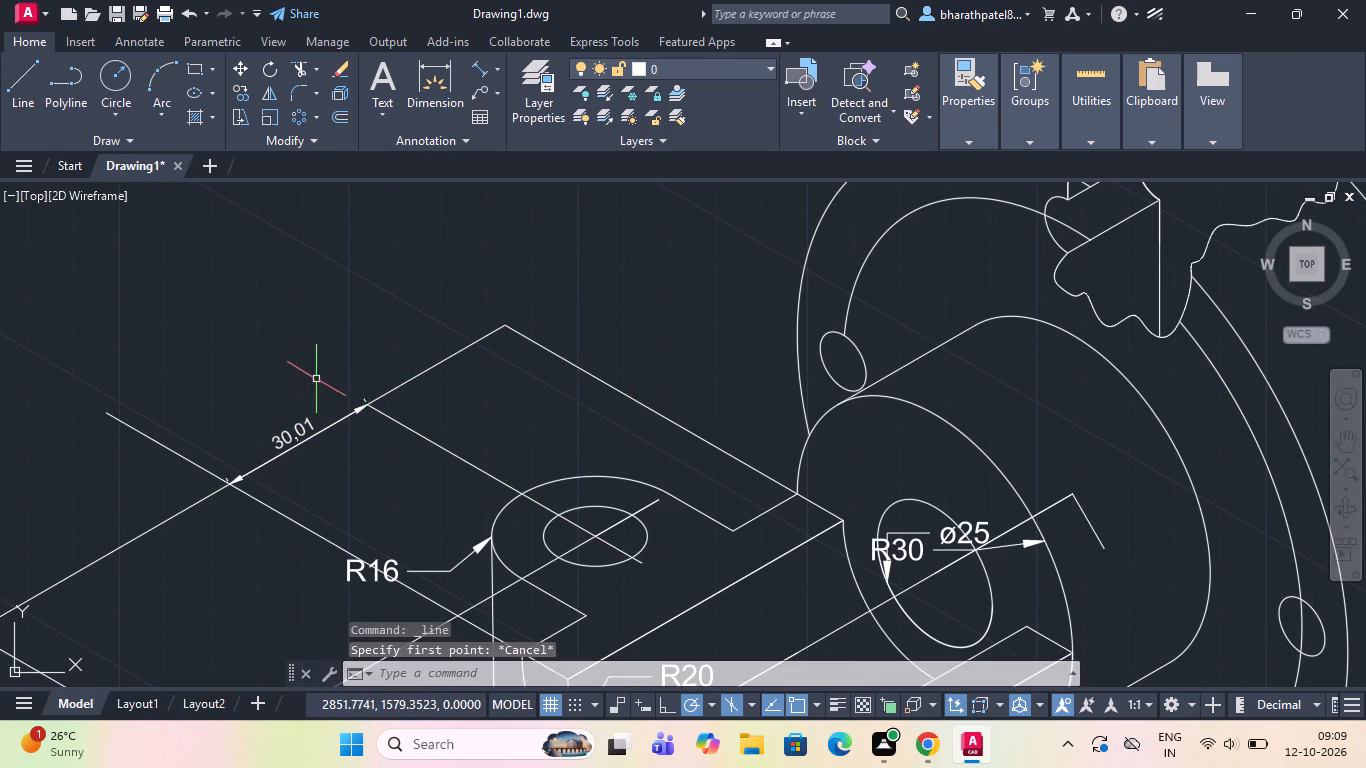
# Erase the aligned dimension between the front-face extension line and the R16 lug hole's centre extension line.
pyautogui.click(293, 430)
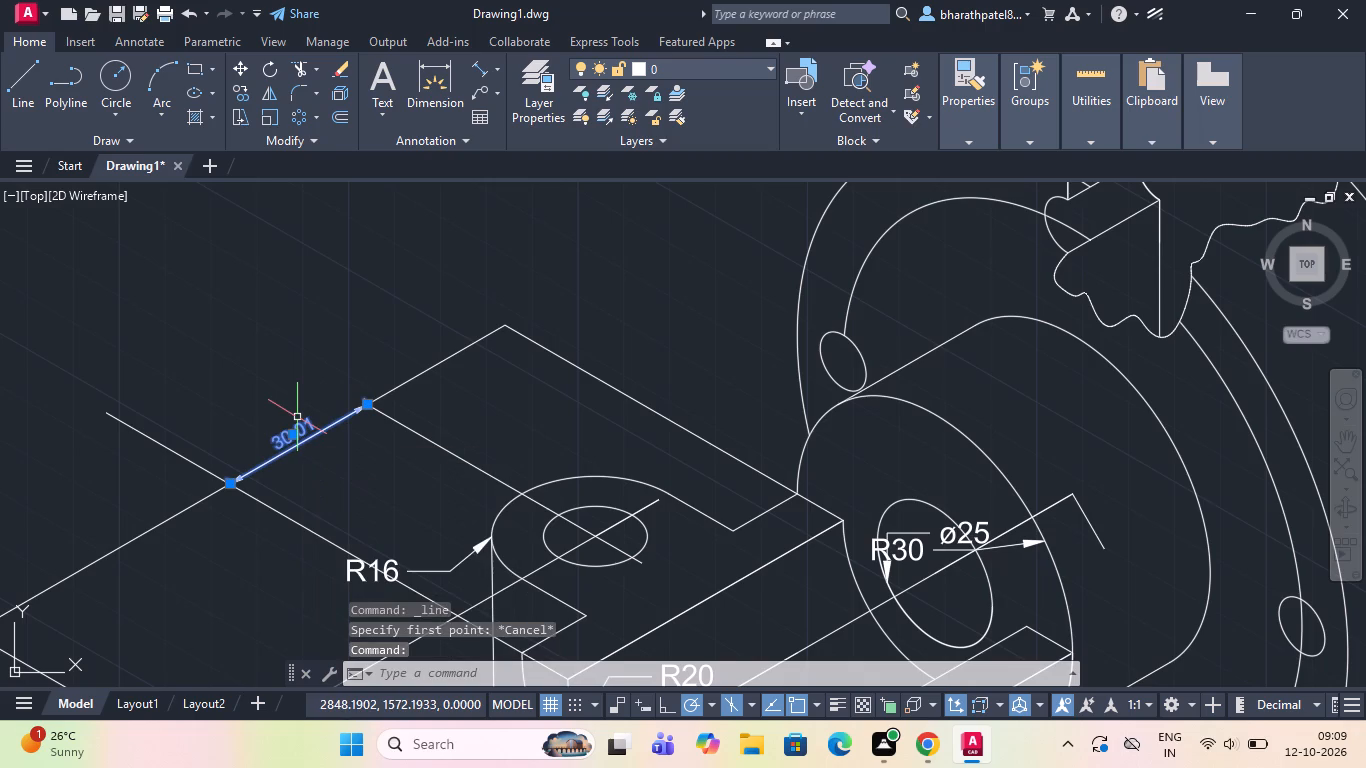
pyautogui.press('Delete')
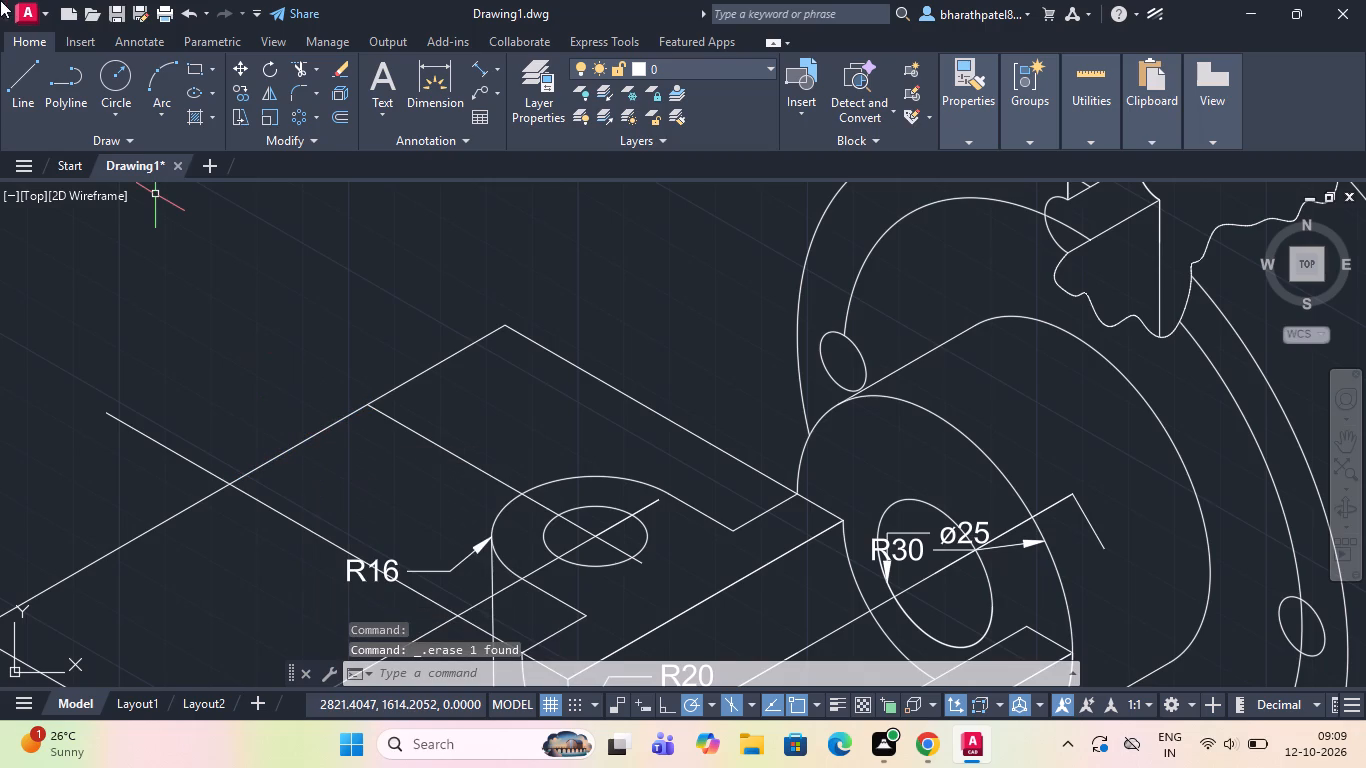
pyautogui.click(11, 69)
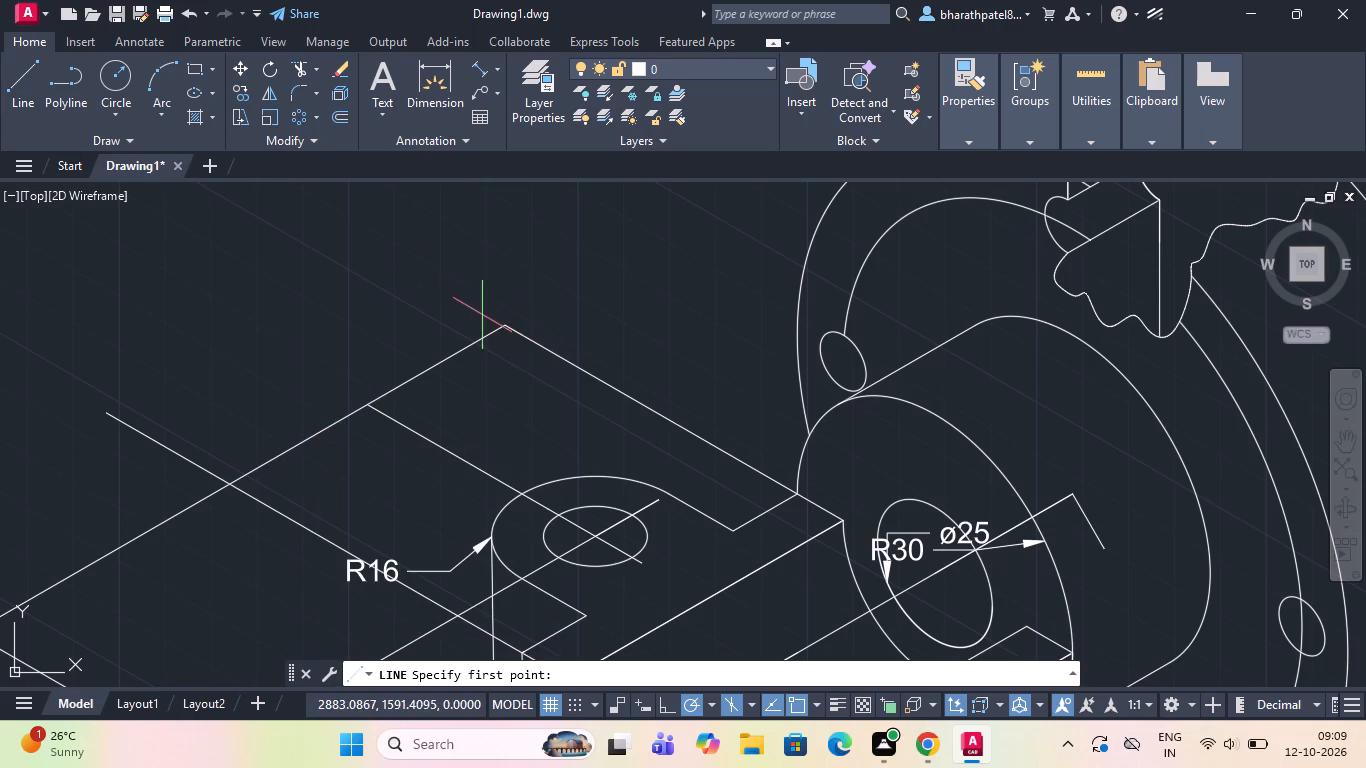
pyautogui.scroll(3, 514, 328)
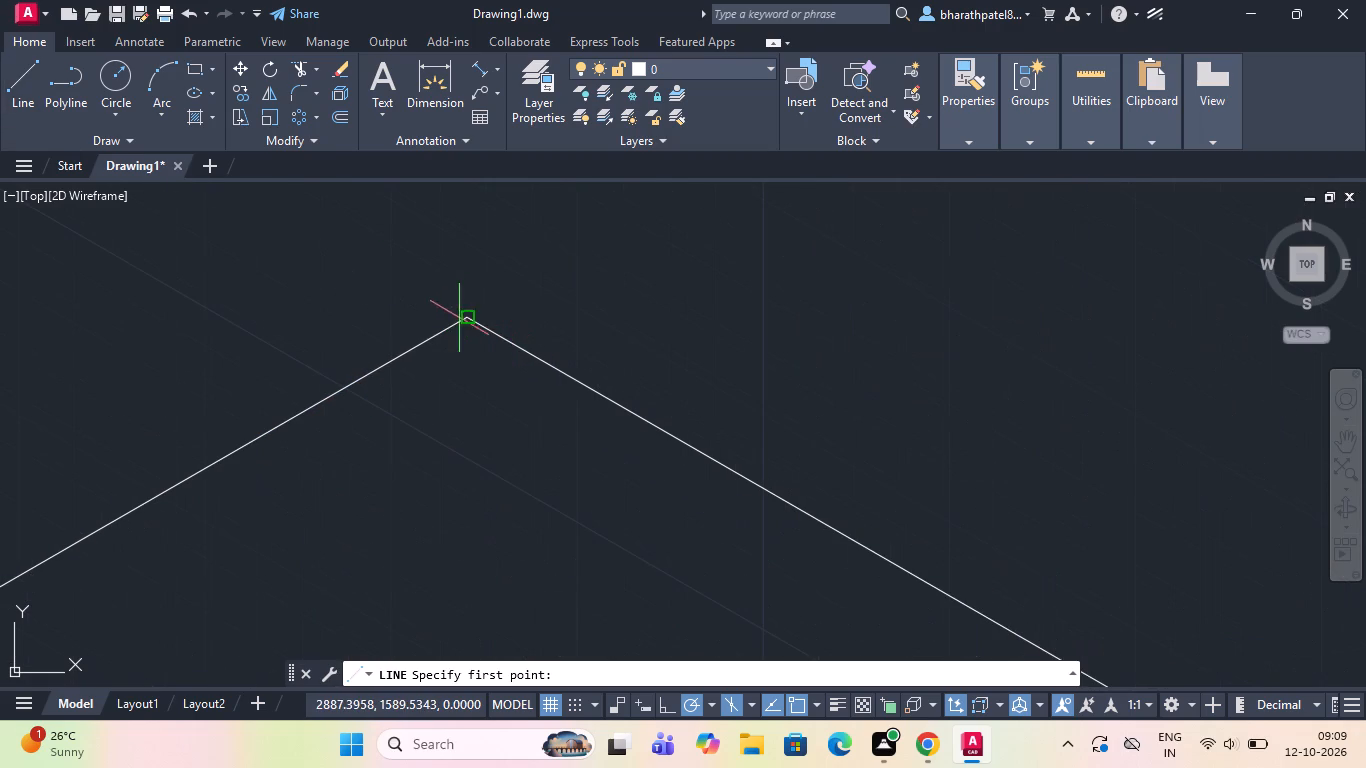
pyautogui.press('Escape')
# Erase the long slanted line crossing the outer ends of the R16 lug's extension lines.
pyautogui.click(313, 406)
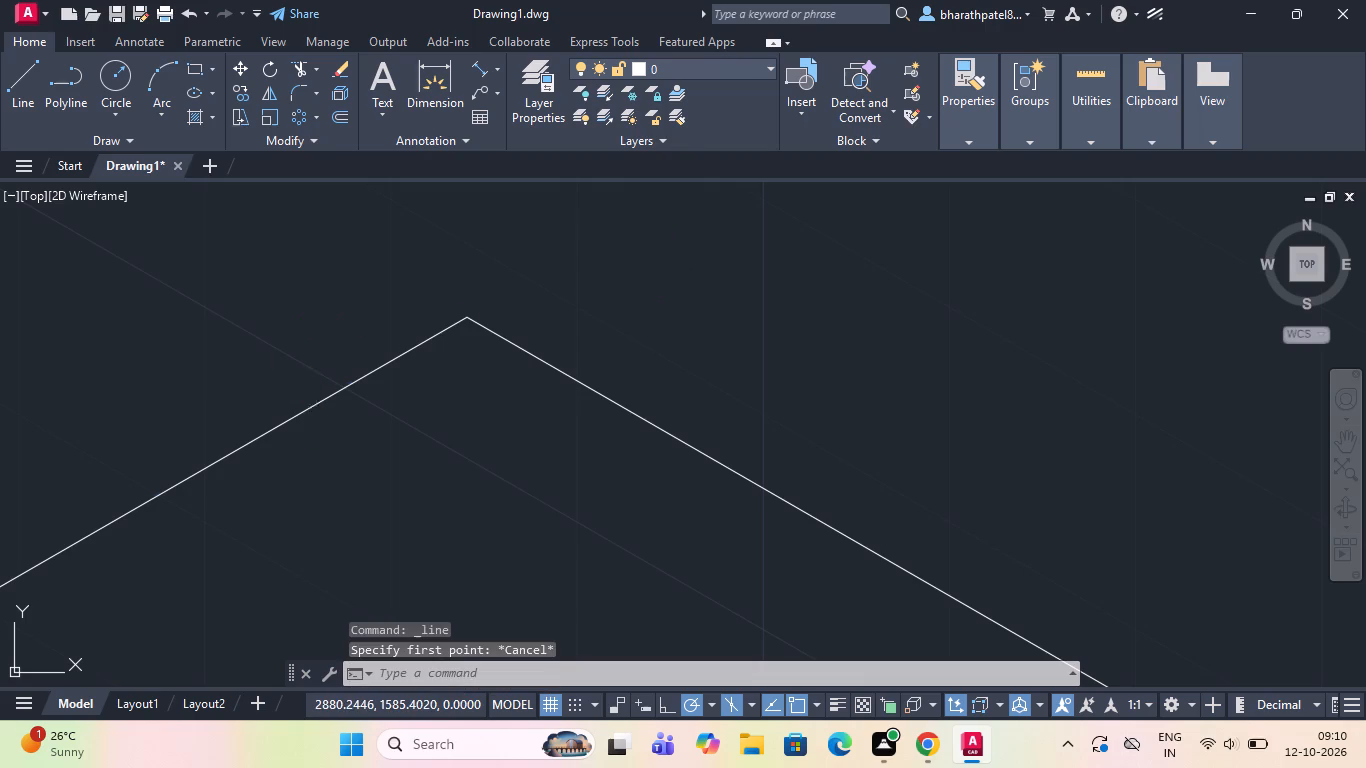
pyautogui.scroll(-5, 332, 385)
pyautogui.press('Delete')
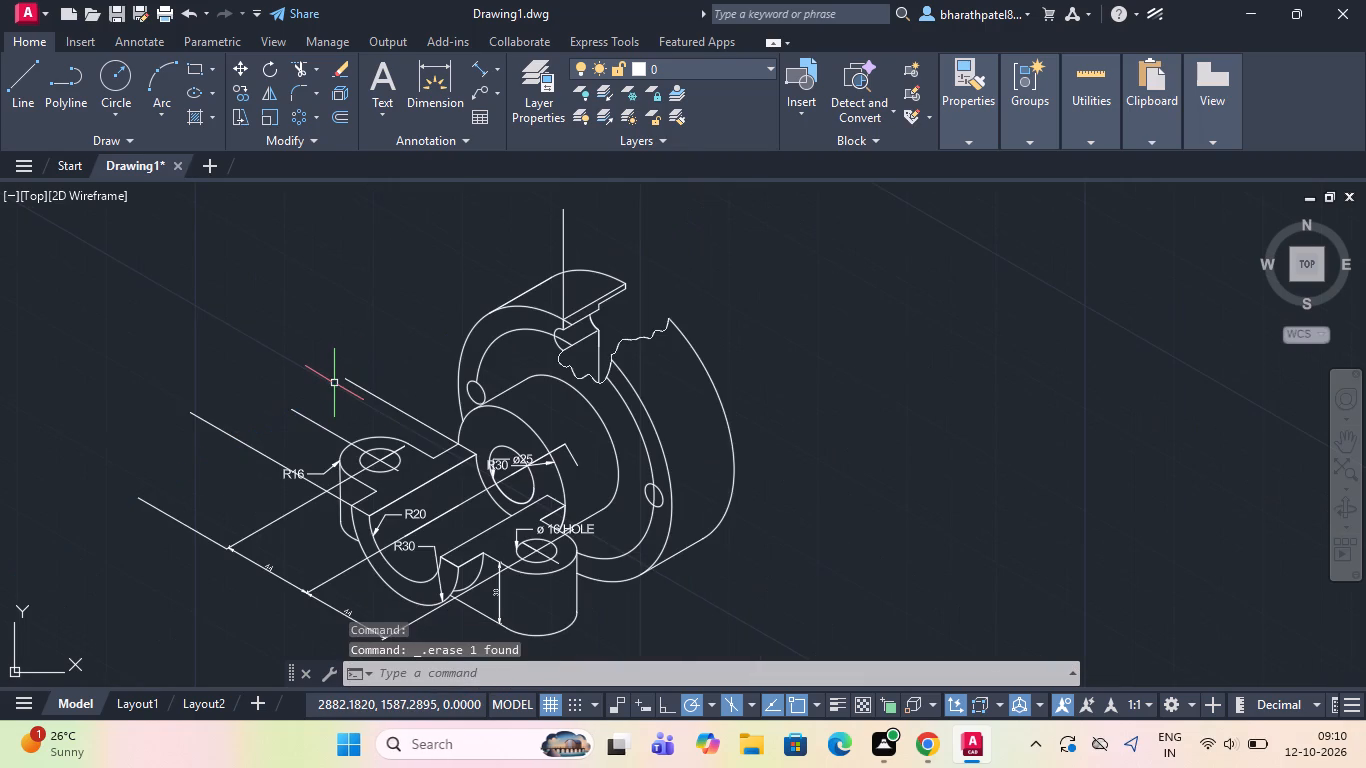
# Draw a 30-unit line at 30° from the outer end of the R16 lug hole's centre extension line, towards the rear extension line.
pyautogui.click(22, 81)
pyautogui.scroll(2, 314, 455)
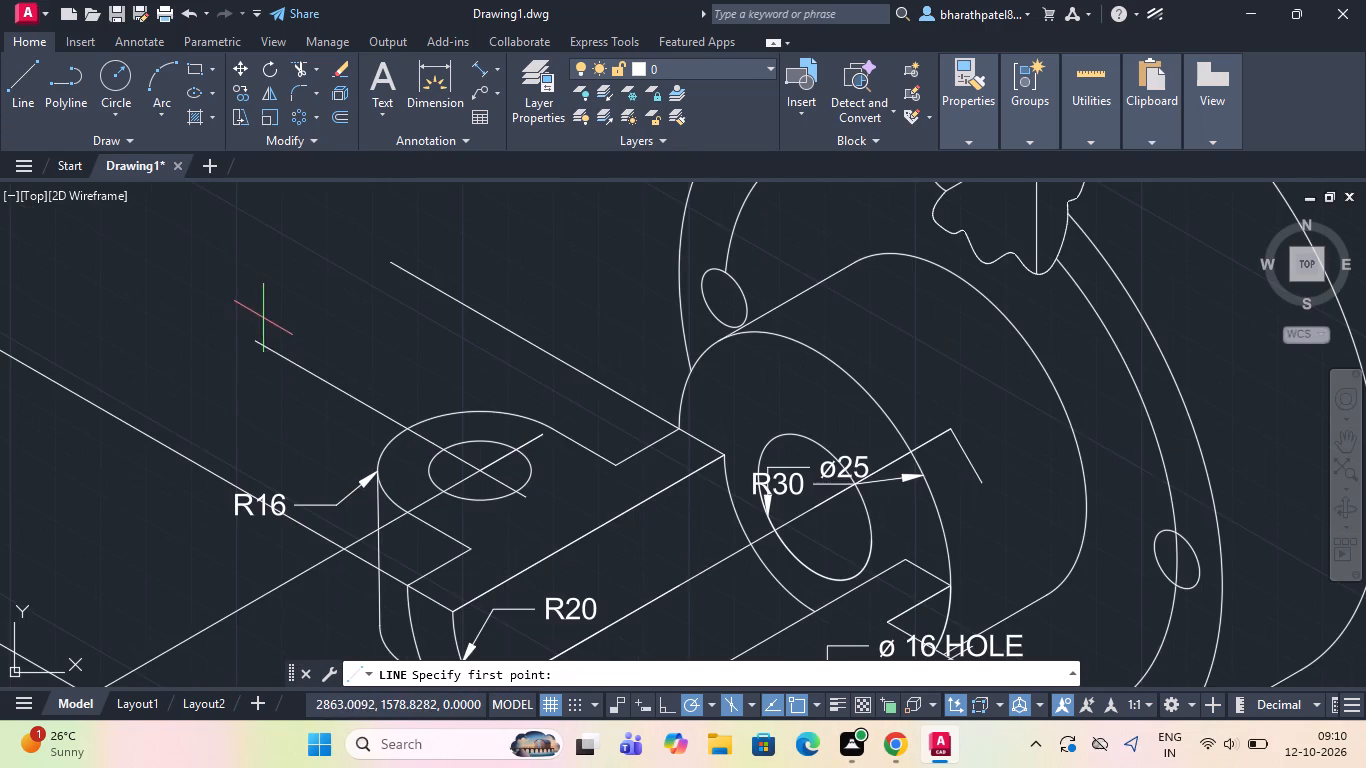
pyautogui.click(253, 341)
pyautogui.scroll(-5, 253, 341)
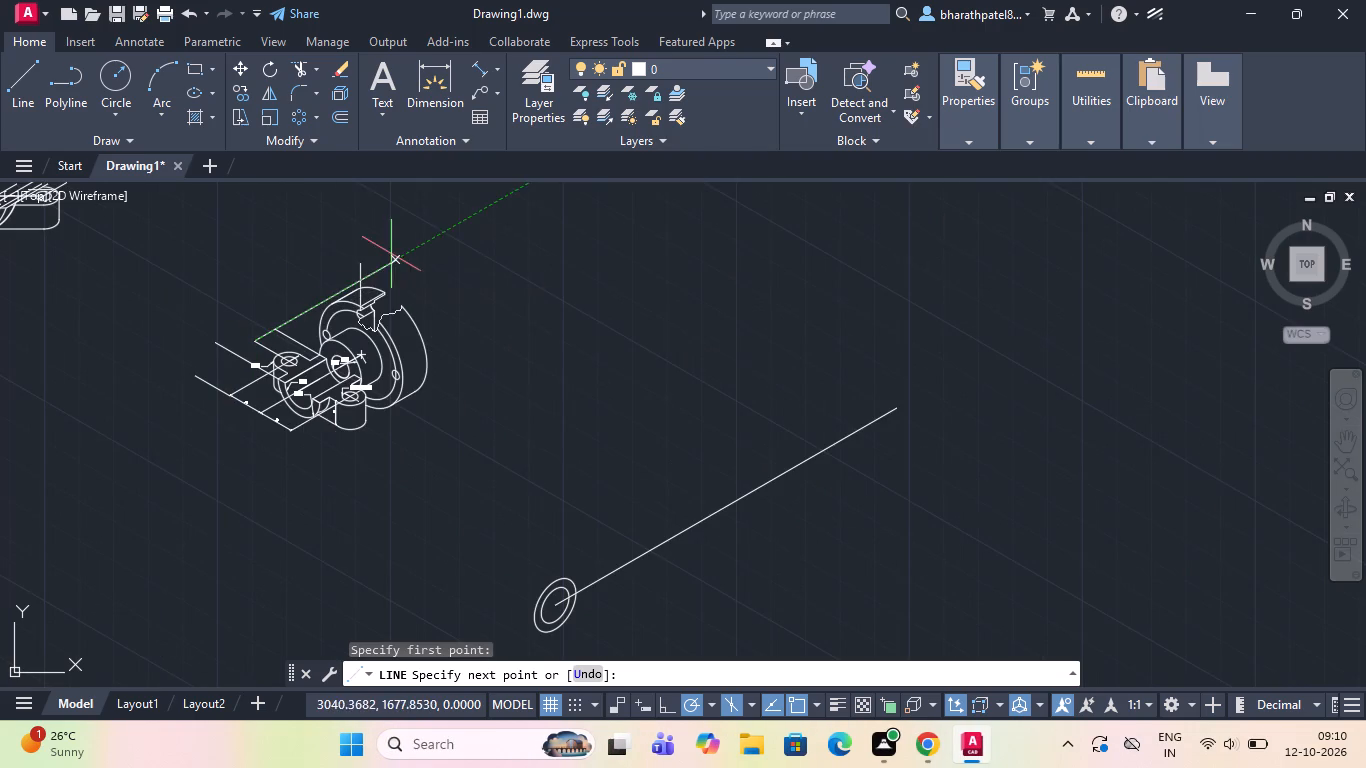
pyautogui.scroll(4, 387, 252)
pyautogui.scroll(-4, 346, 251)
pyautogui.scroll(1, 230, 352)
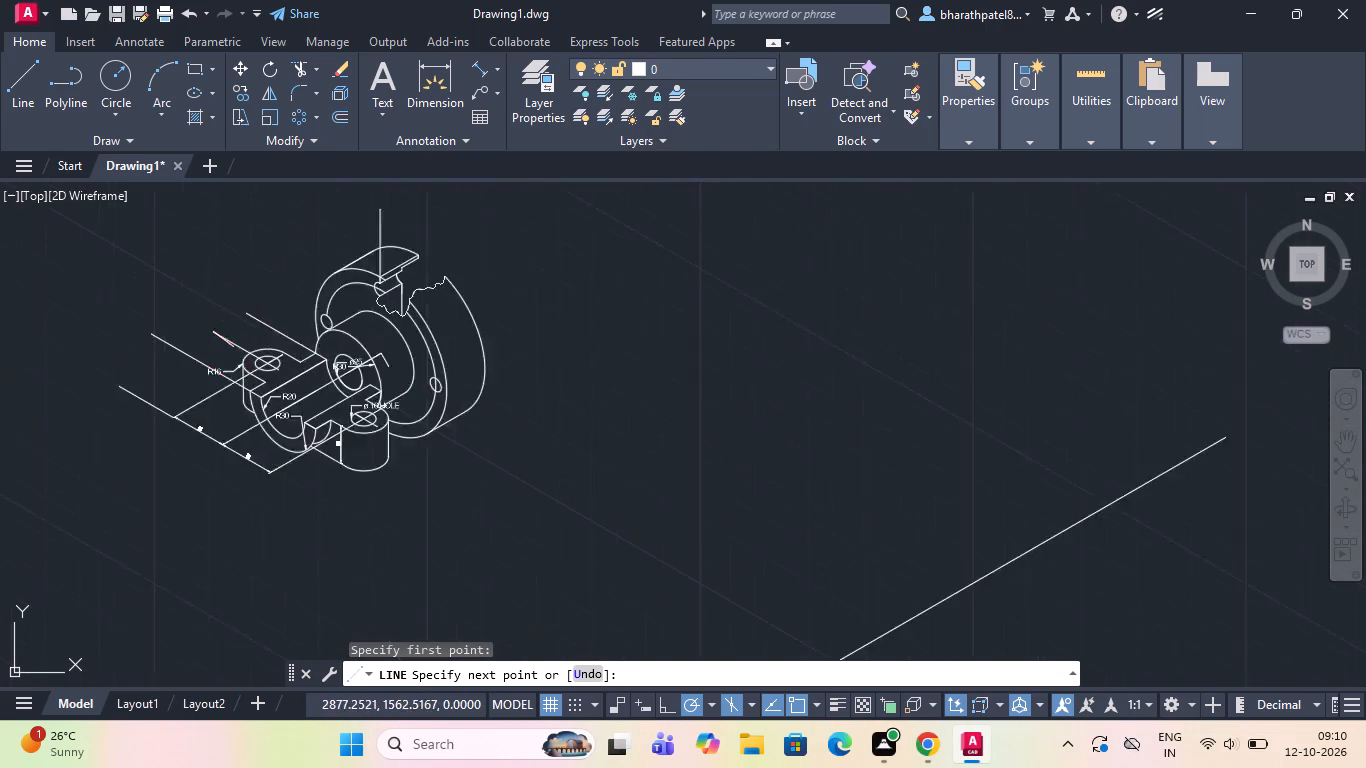
pyautogui.scroll(3, 230, 352)
pyautogui.scroll(-3, 388, 282)
pyautogui.scroll(2, 392, 225)
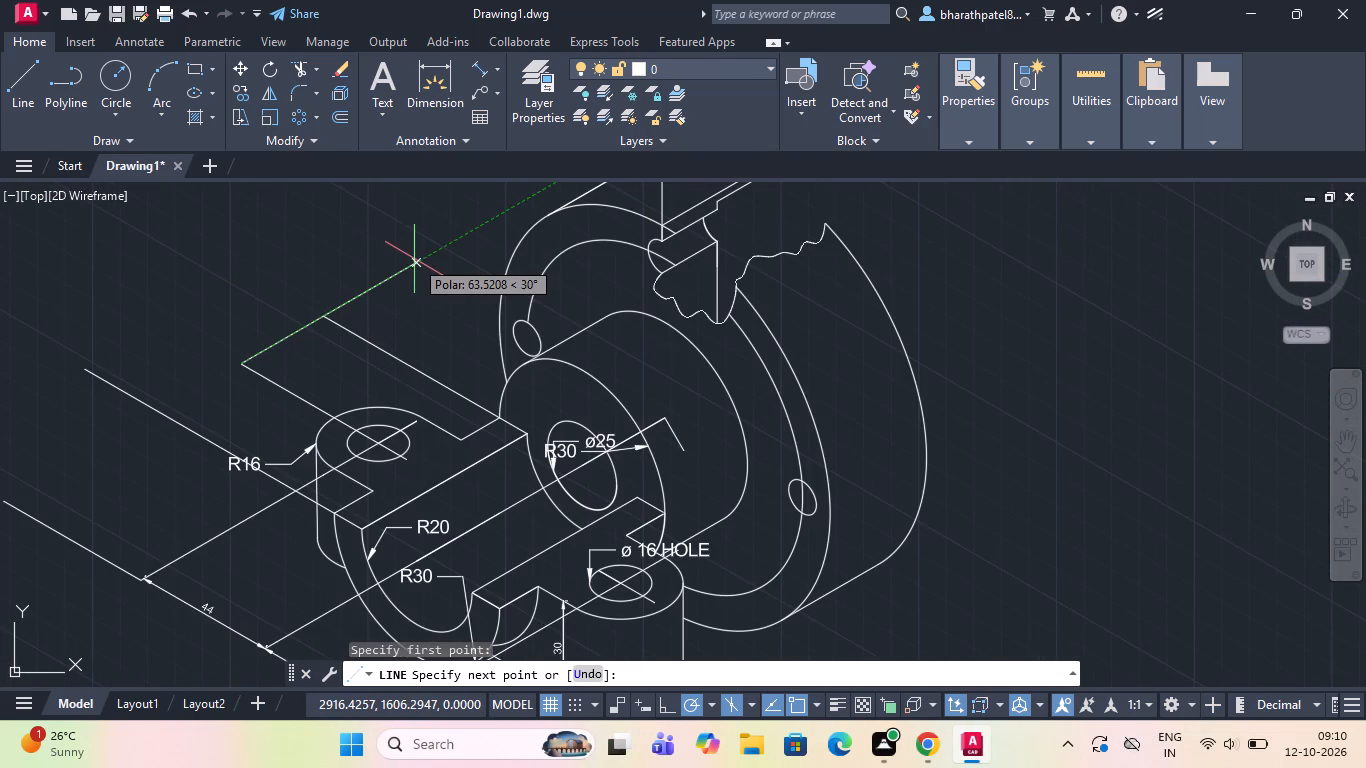
pyautogui.press('3')
pyautogui.press('0')
pyautogui.press('Return')
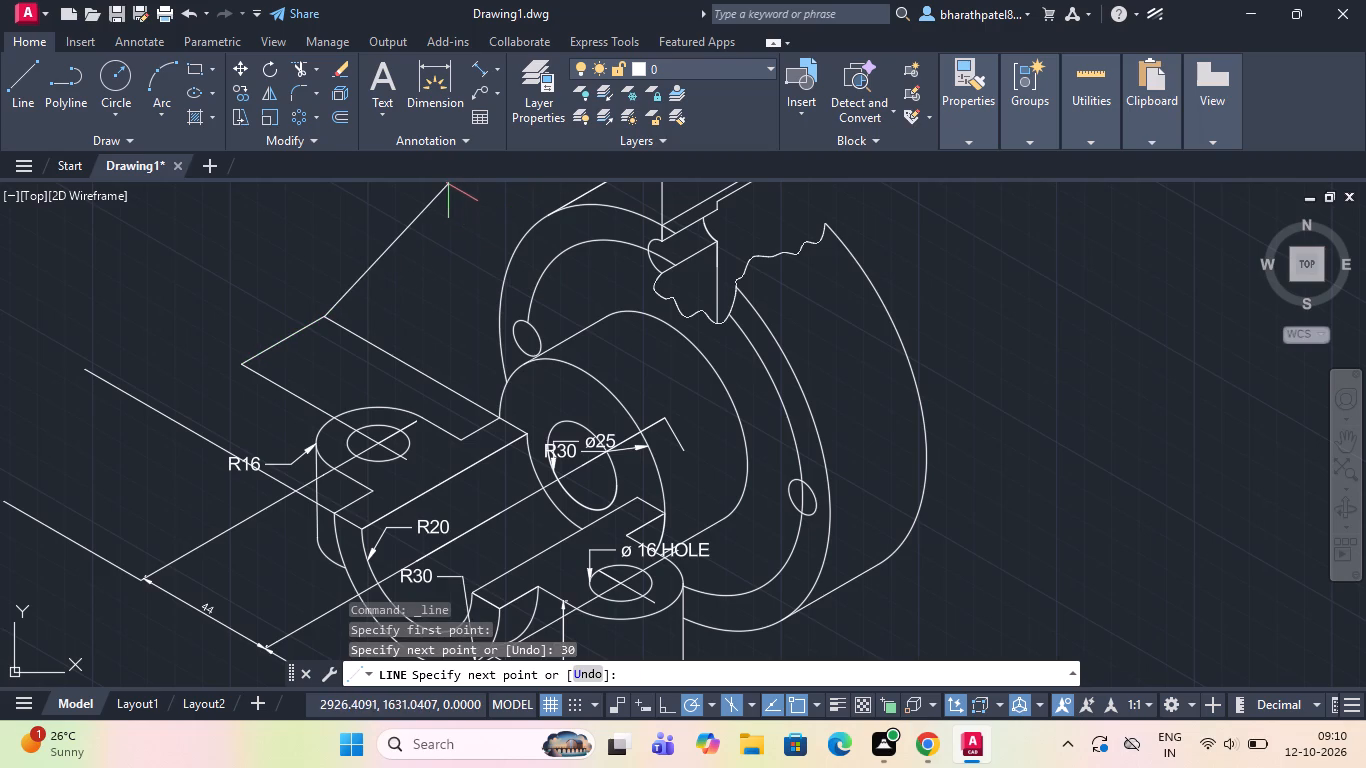
pyautogui.press('Escape')
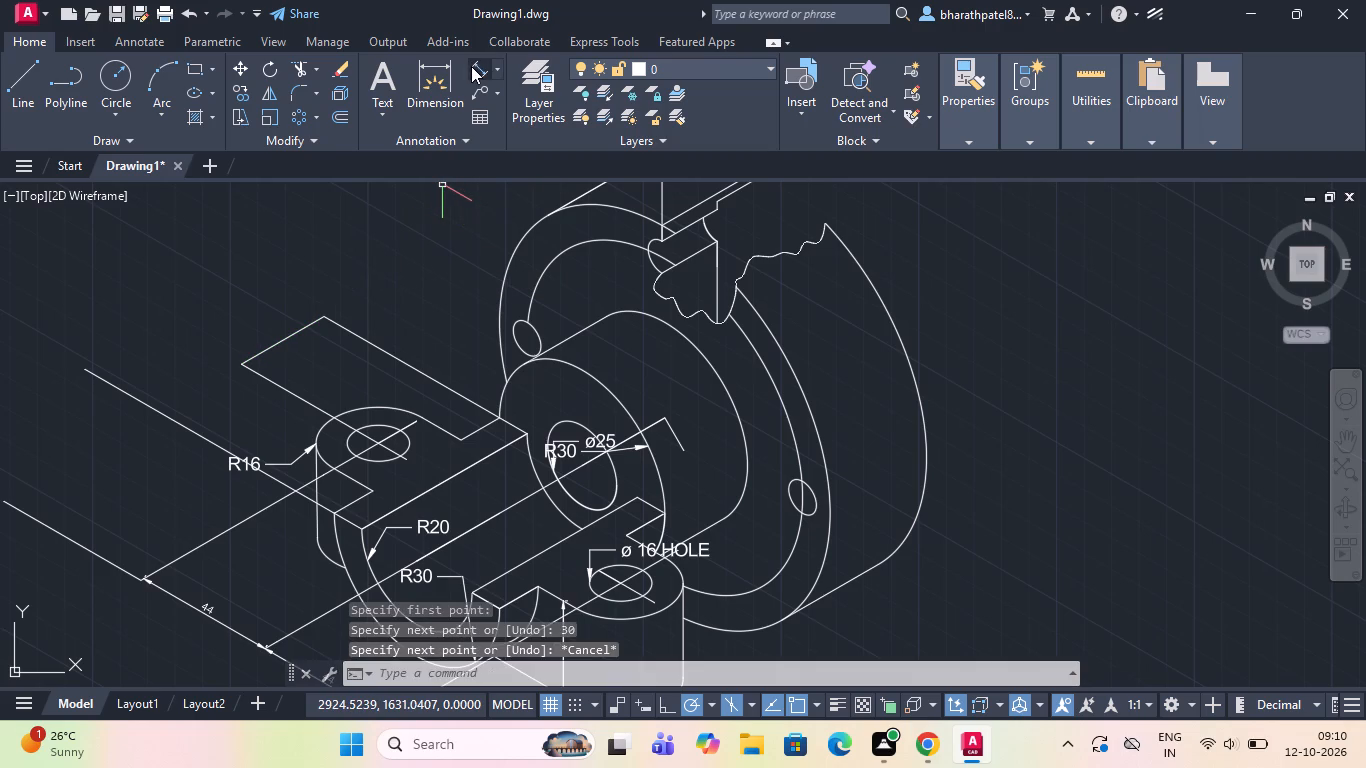
# Add an aligned dimension to the new 30-unit line between the R16 lug hole's centre and rear extension lines.
pyautogui.click(471, 66)
pyautogui.scroll(2, 267, 377)
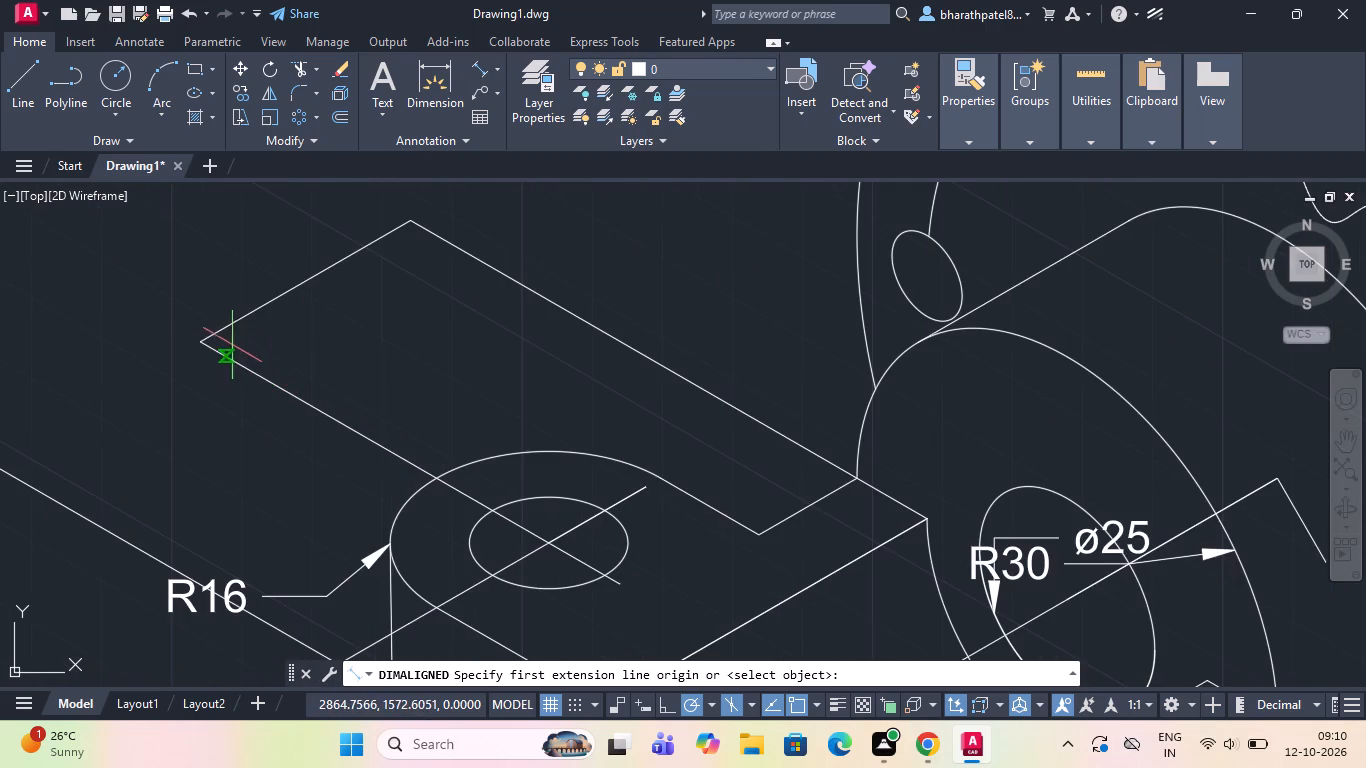
pyautogui.click(197, 345)
pyautogui.scroll(-3, 198, 345)
pyautogui.scroll(4, 243, 302)
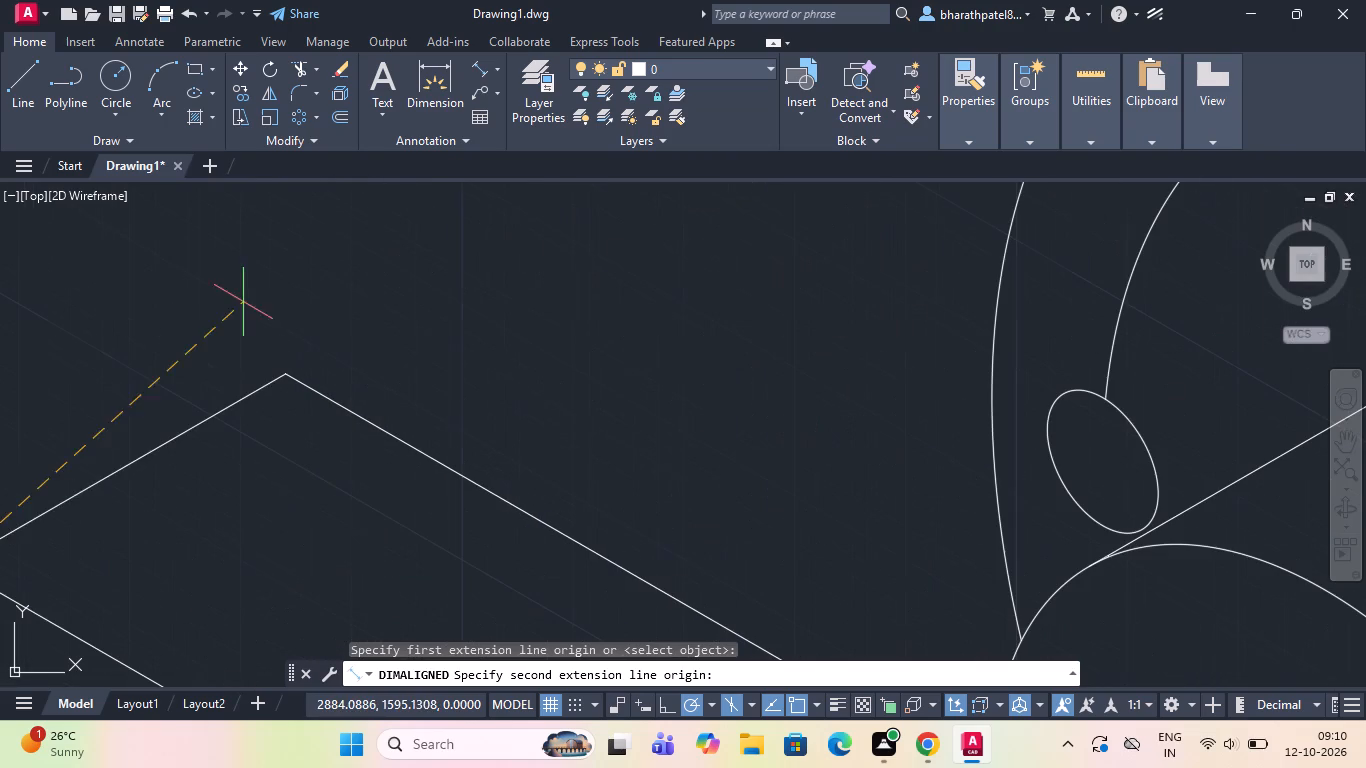
pyautogui.click(291, 372)
pyautogui.scroll(-2, 292, 369)
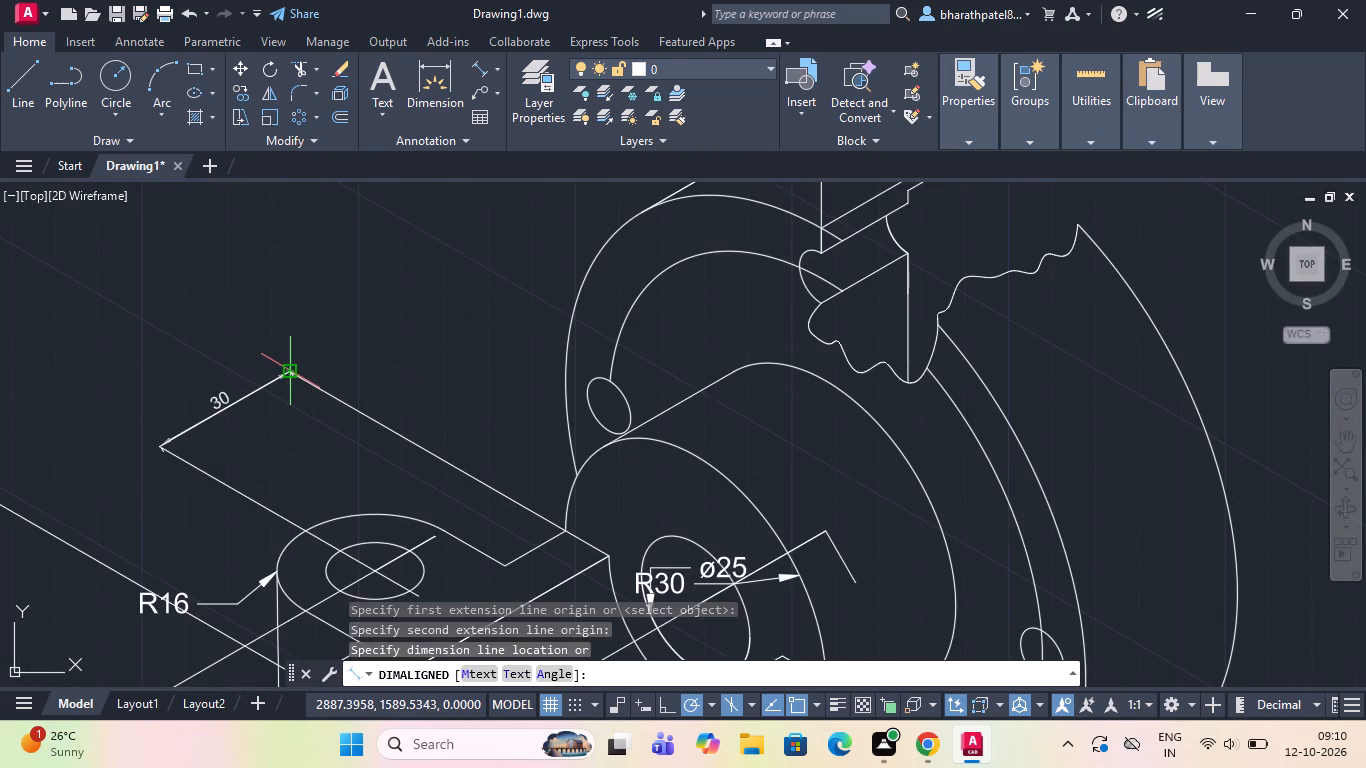
pyautogui.scroll(3, 293, 372)
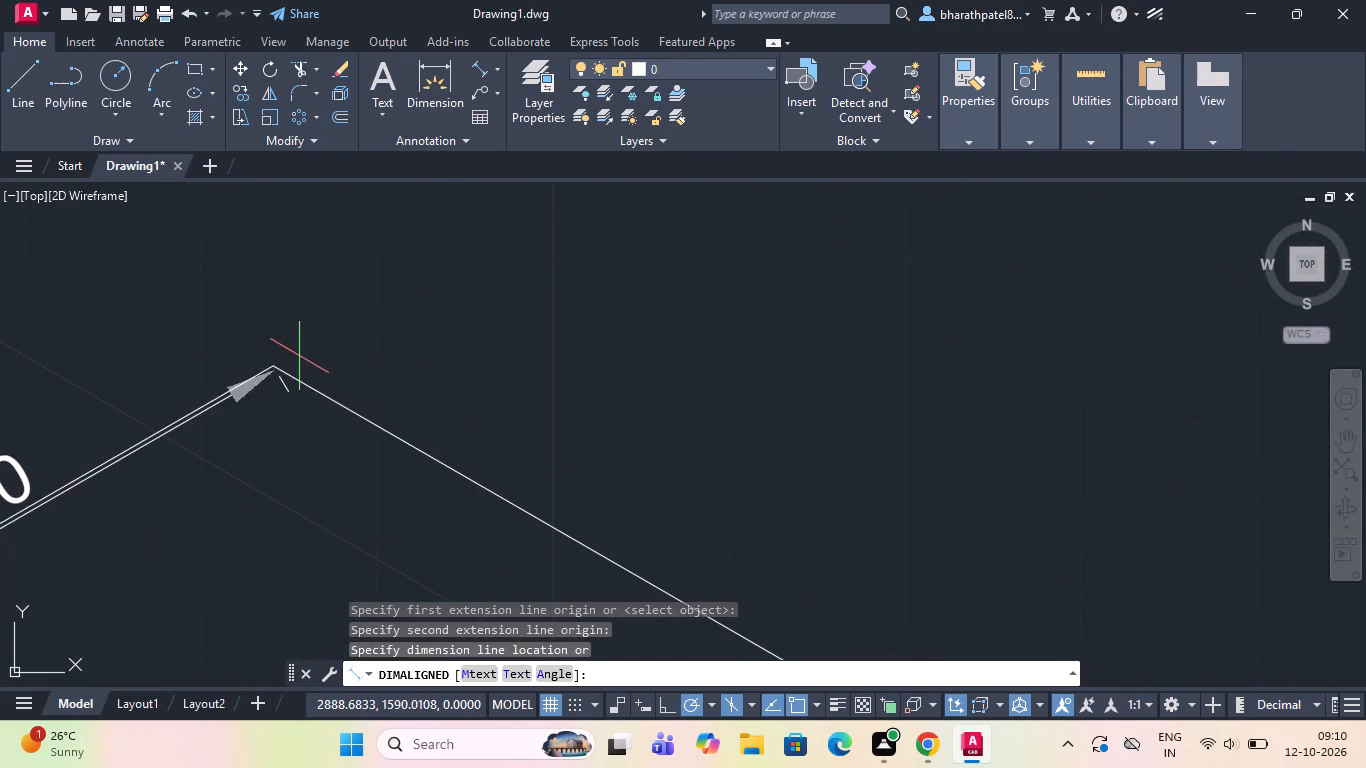
pyautogui.click(298, 349)
pyautogui.scroll(-3, 271, 384)
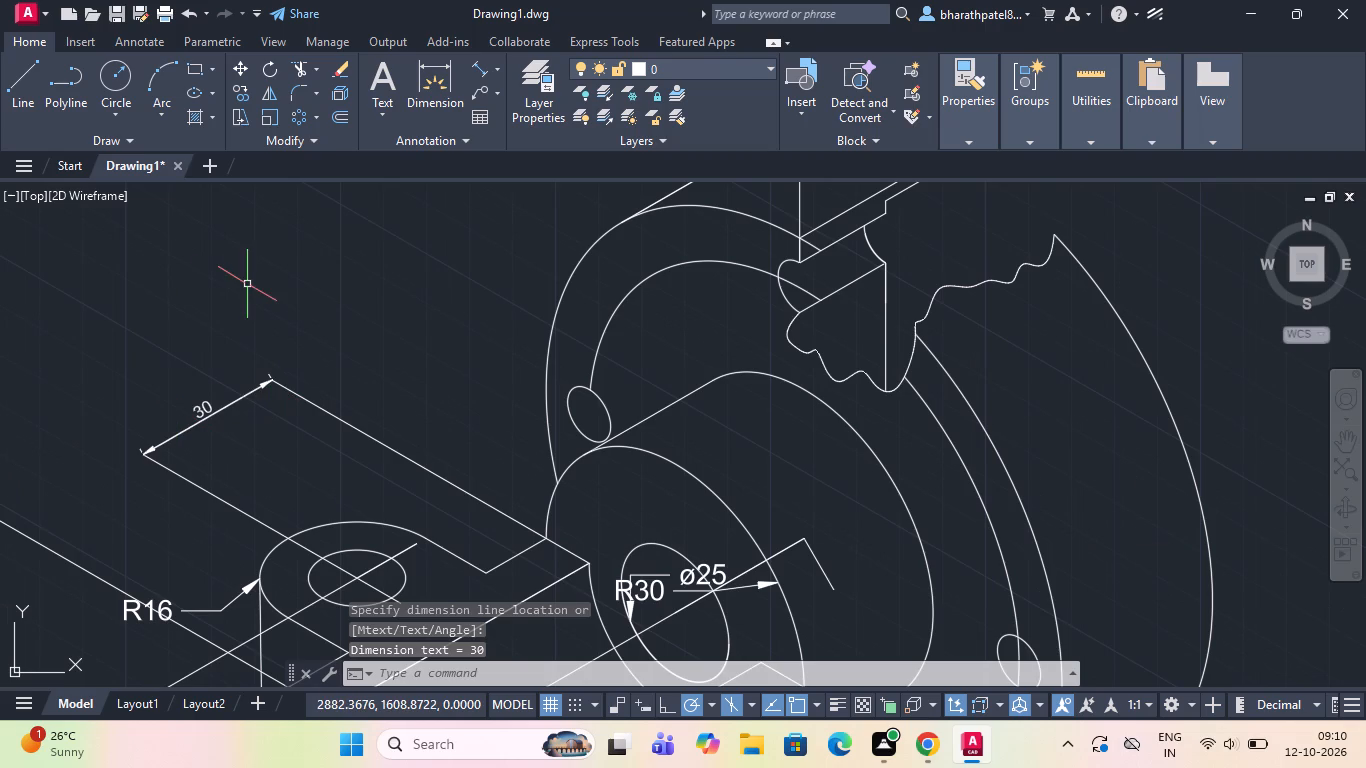
# Draw a 30-unit line at 210° from the outer end of the lug hole's centre extension line, towards the front extension line.
pyautogui.click(10, 79)
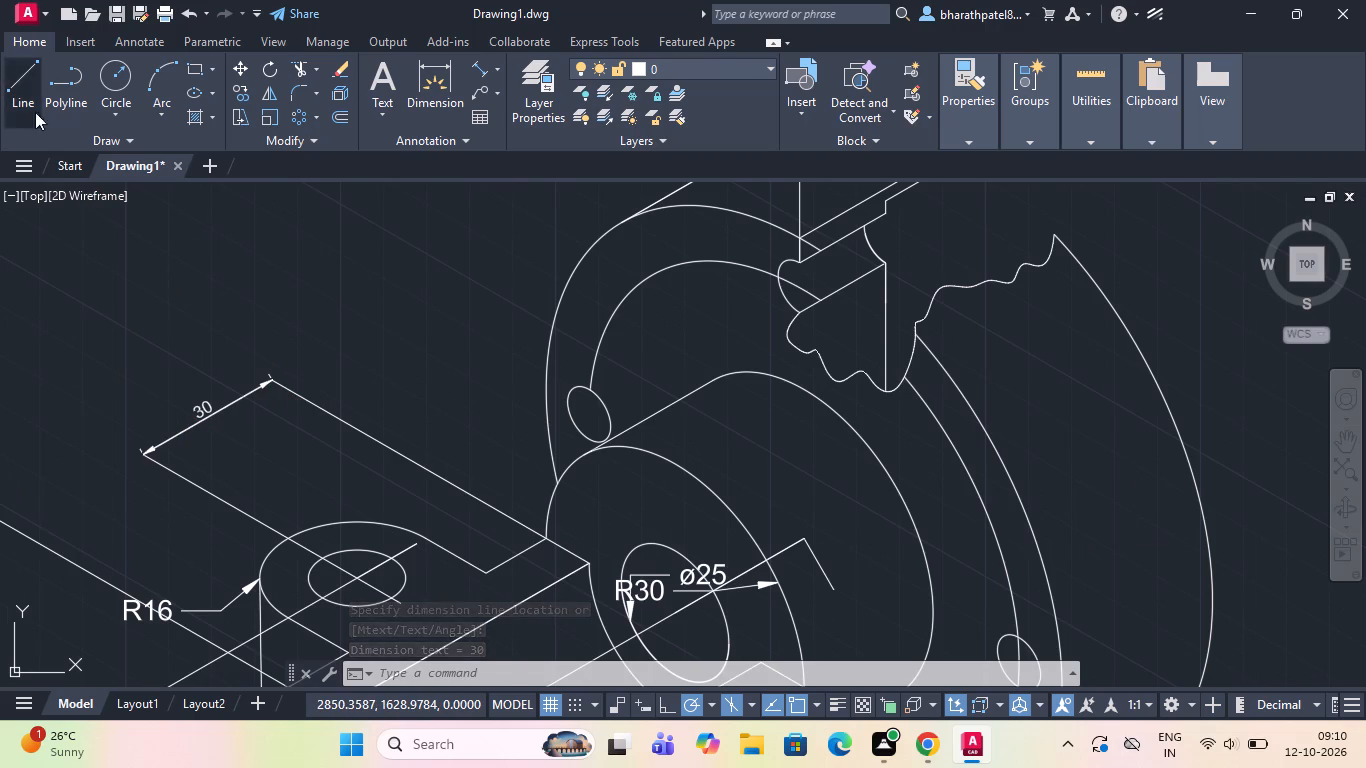
pyautogui.scroll(-2, 406, 327)
pyautogui.scroll(3, 273, 388)
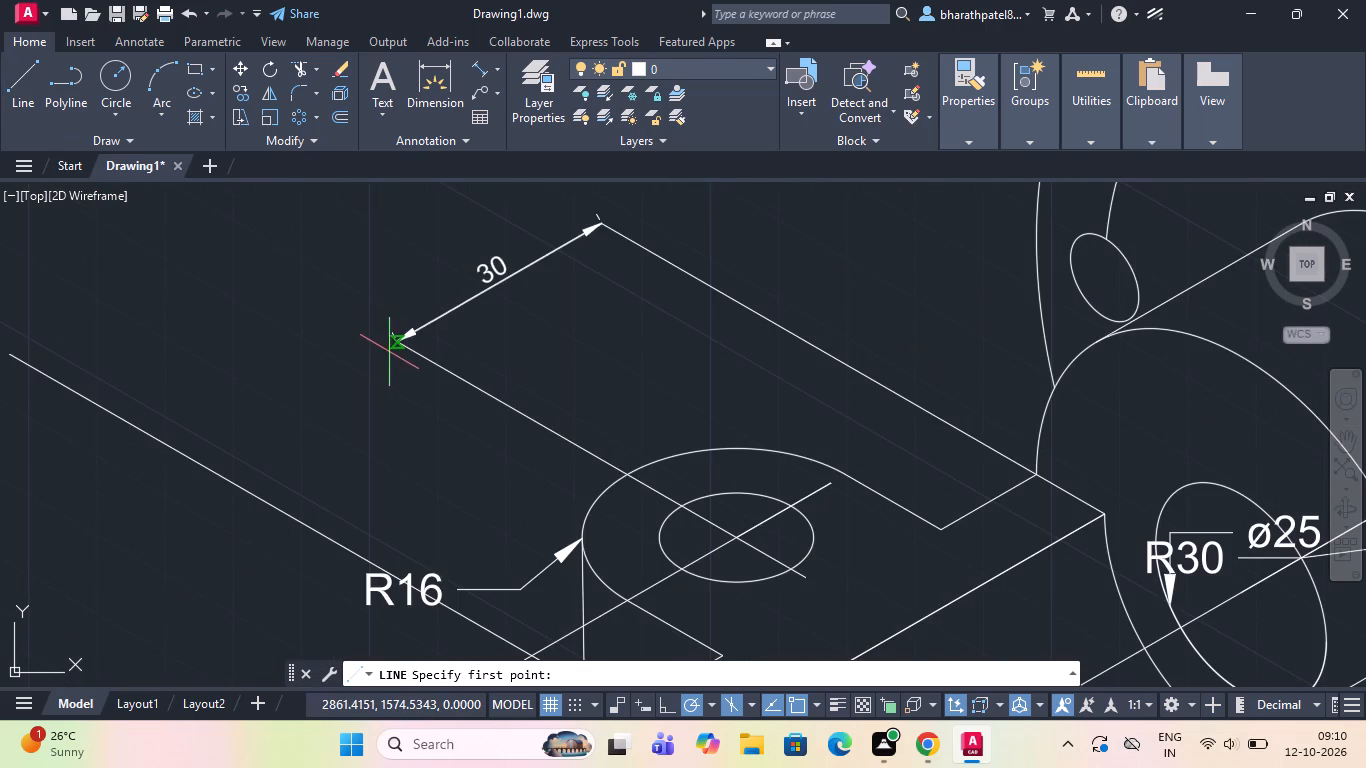
pyautogui.click(401, 346)
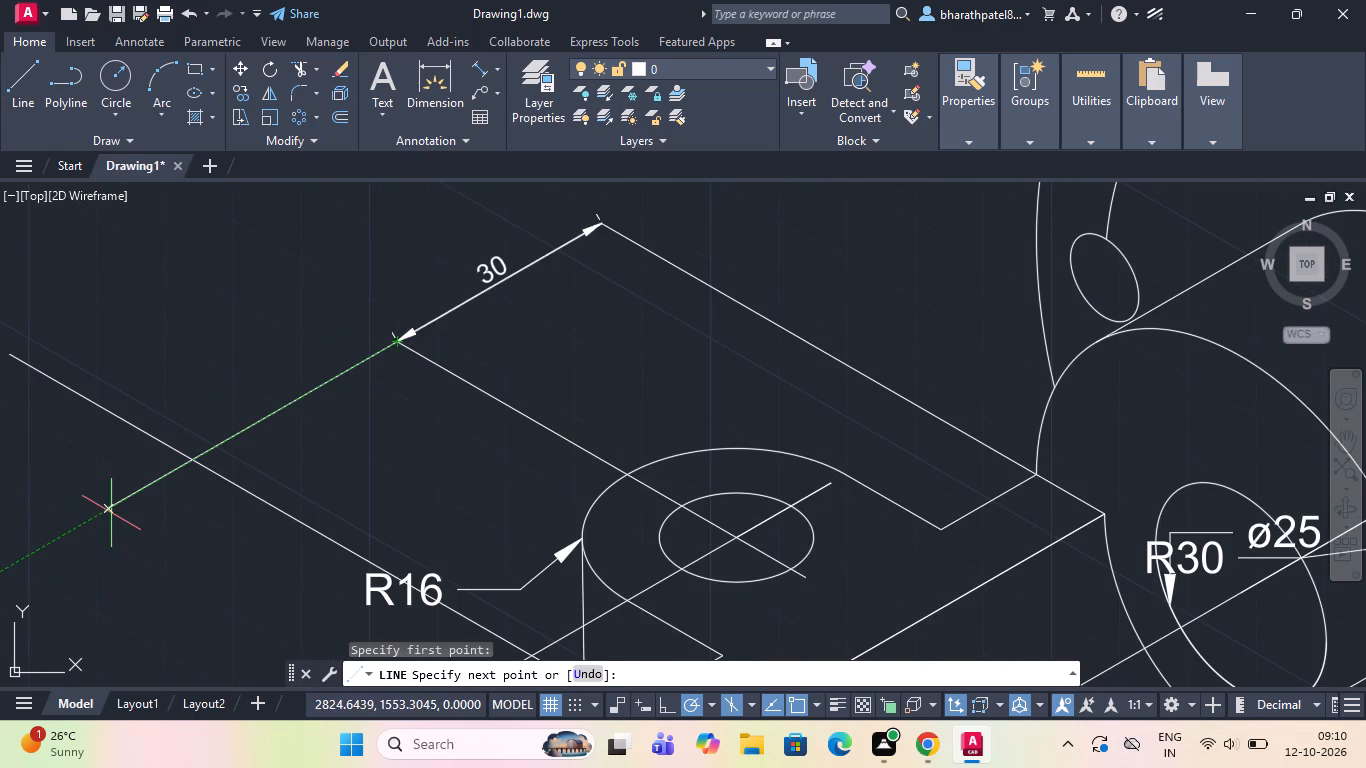
pyautogui.write('30')
pyautogui.press('Return')
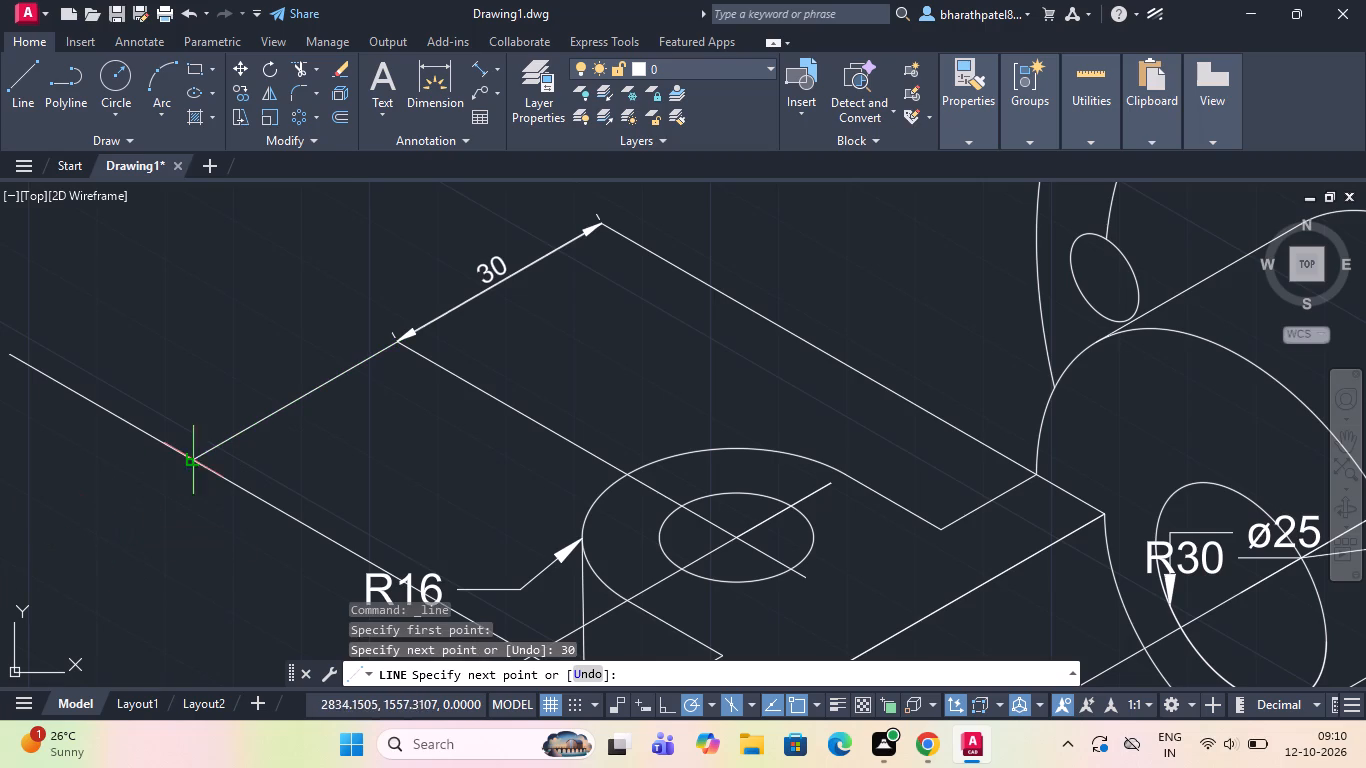
pyautogui.scroll(3, 202, 438)
pyautogui.click(134, 382)
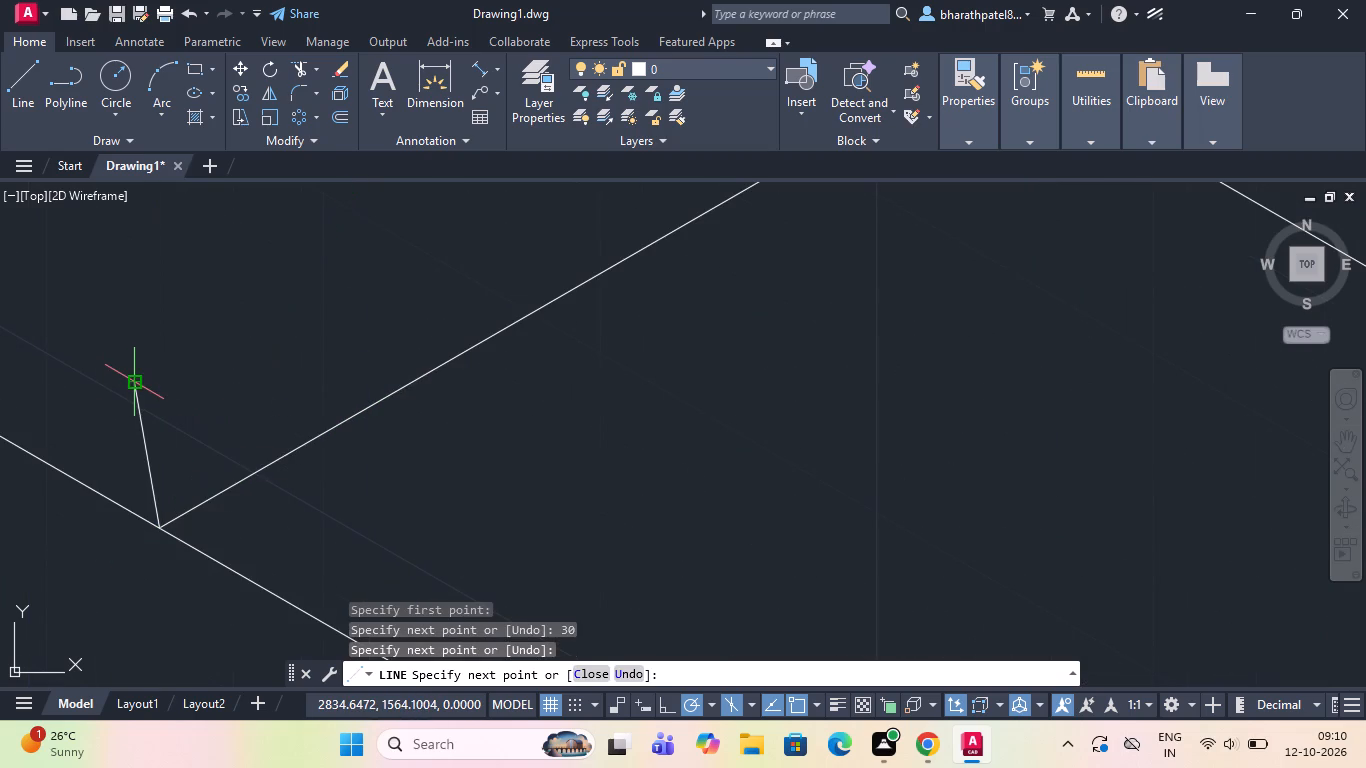
pyautogui.press('Escape')
pyautogui.scroll(3, 160, 549)
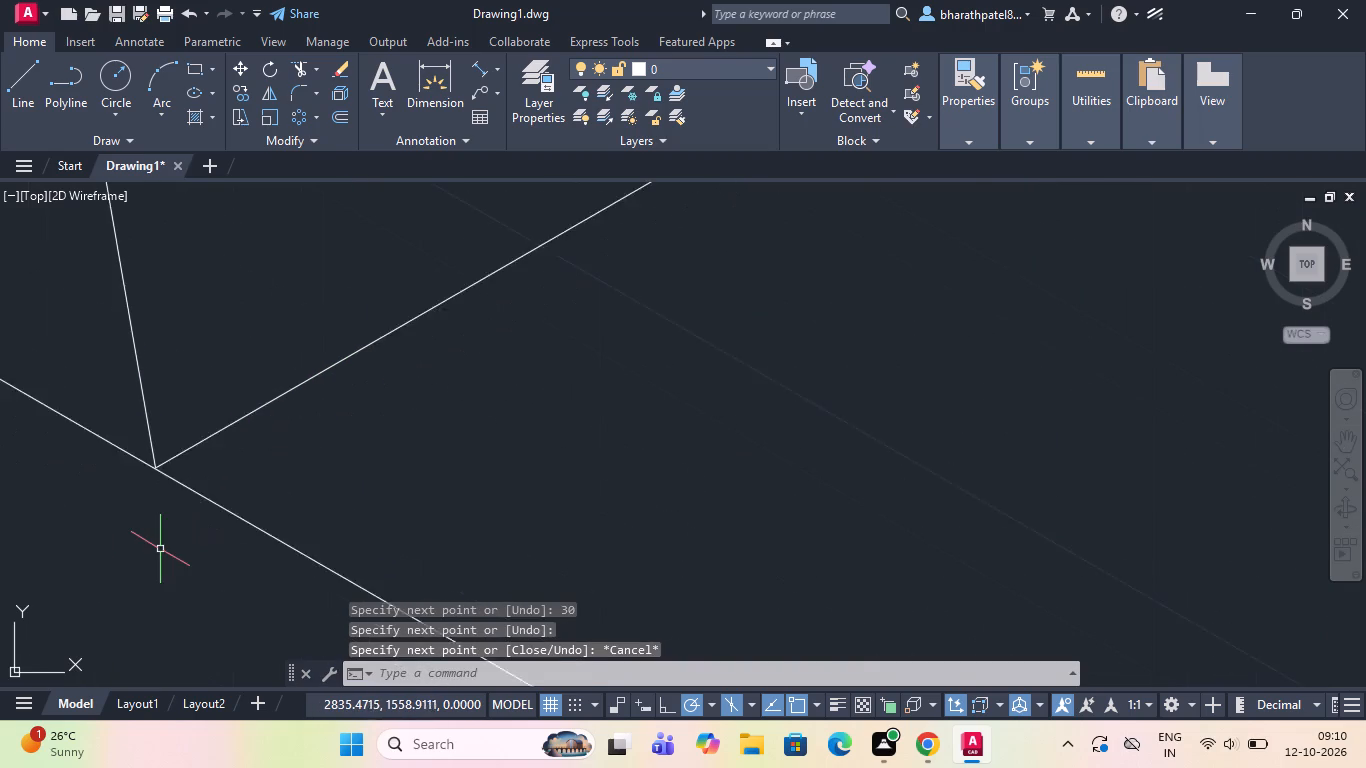
pyautogui.scroll(1, 160, 549)
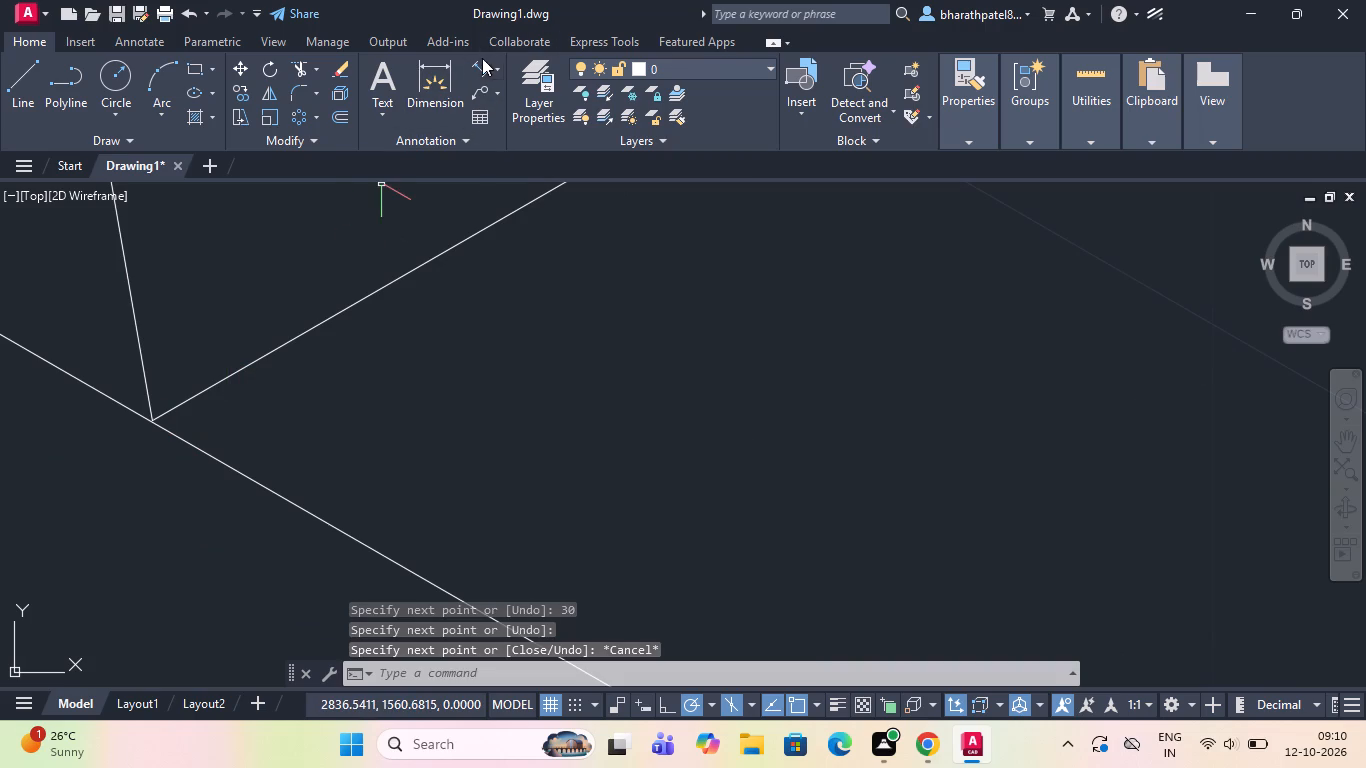
# Add an aligned dimension to the 30-unit line between the R16 lug hole's centre and front extension lines, placed on that line.
pyautogui.click(481, 60)
pyautogui.scroll(3, 131, 416)
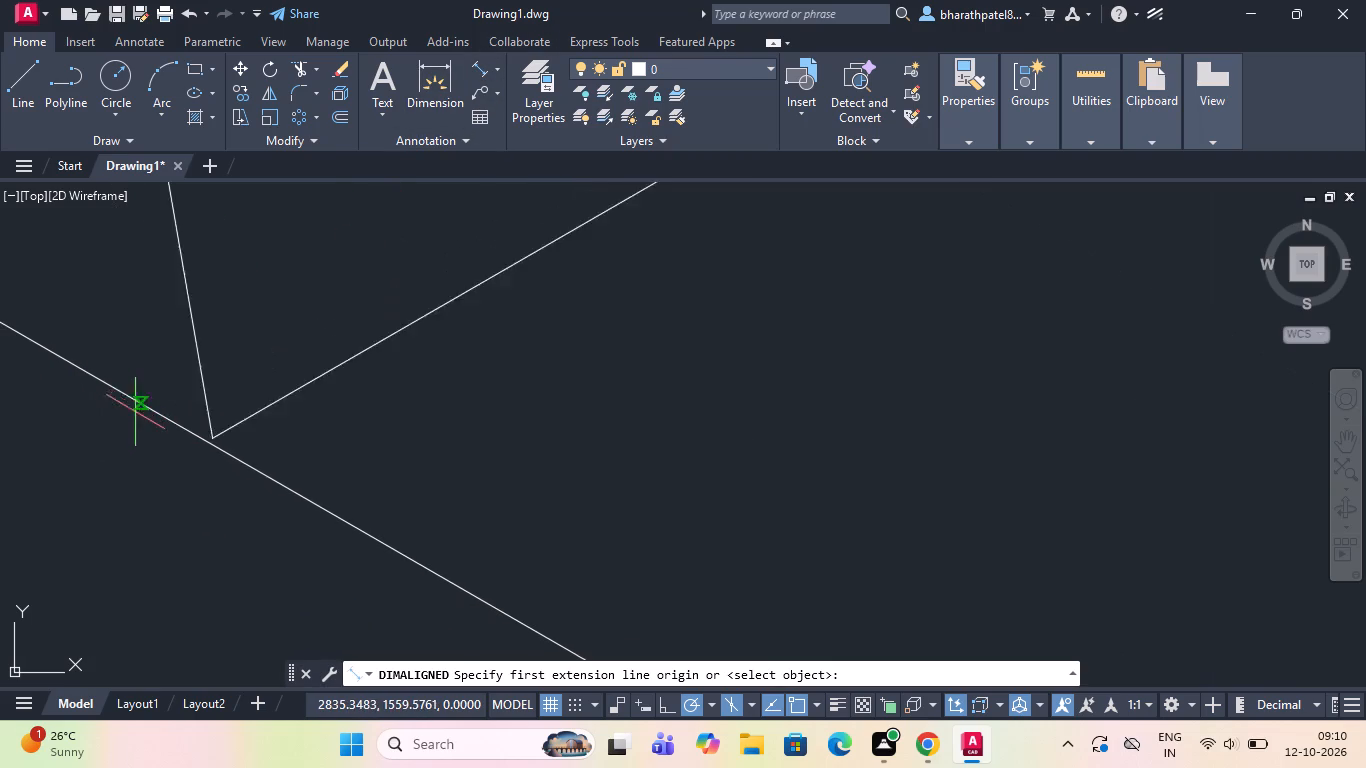
pyautogui.scroll(1, 135, 412)
pyautogui.scroll(2, 277, 461)
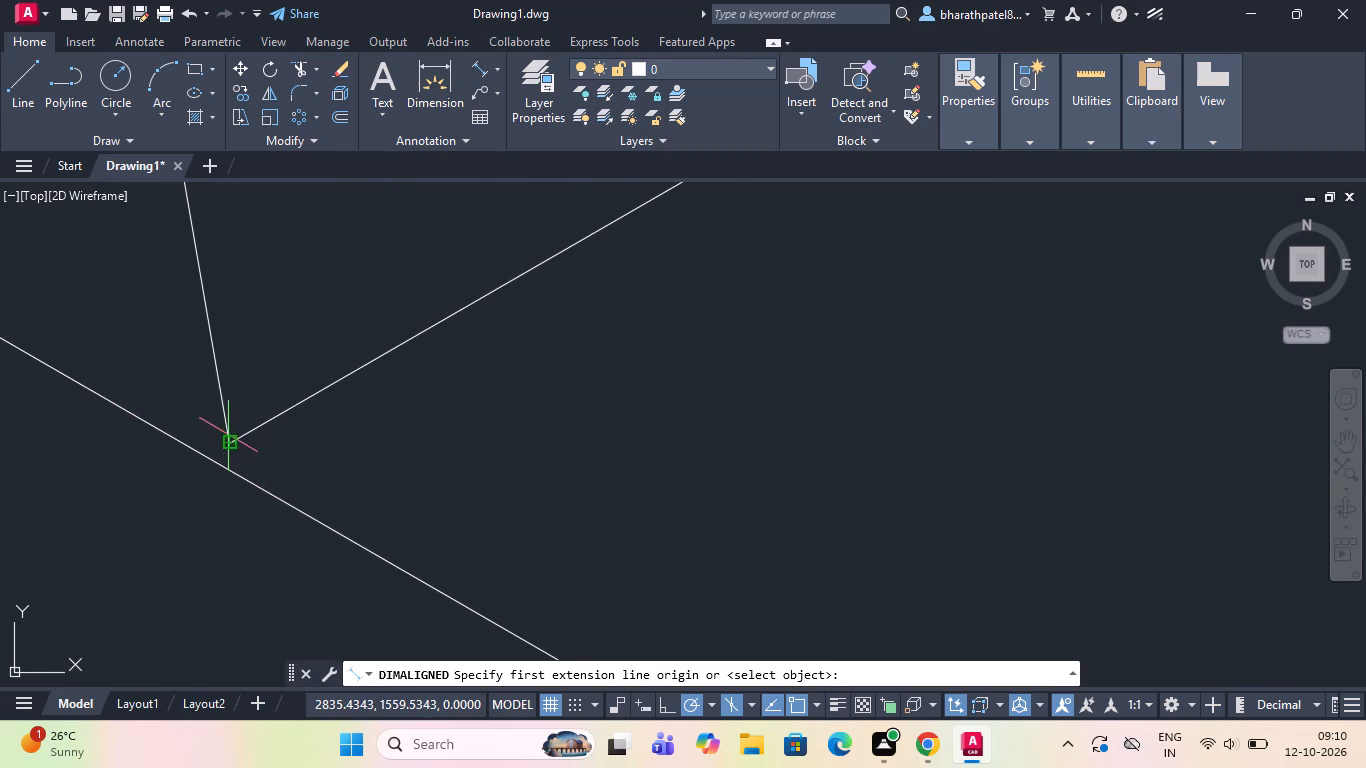
pyautogui.click(228, 435)
pyautogui.scroll(-15, 228, 435)
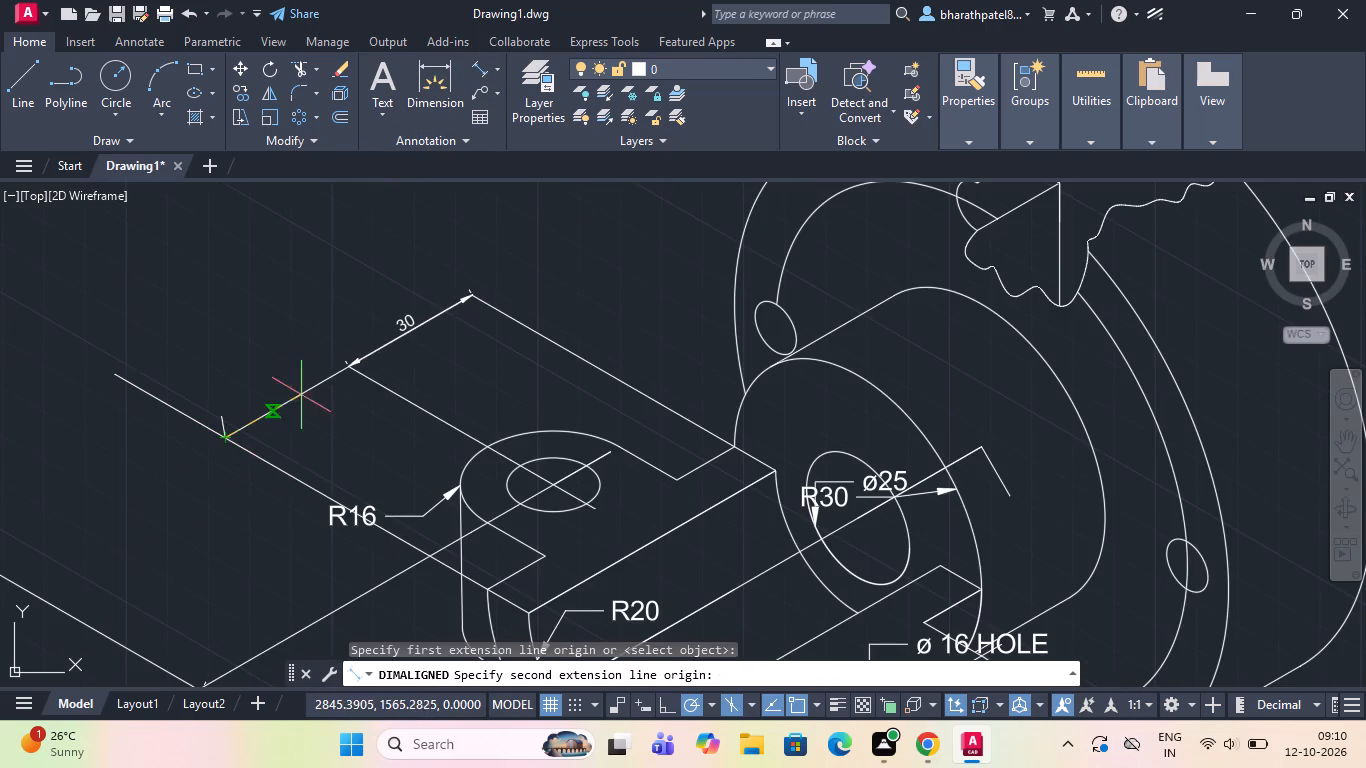
pyautogui.scroll(3, 360, 373)
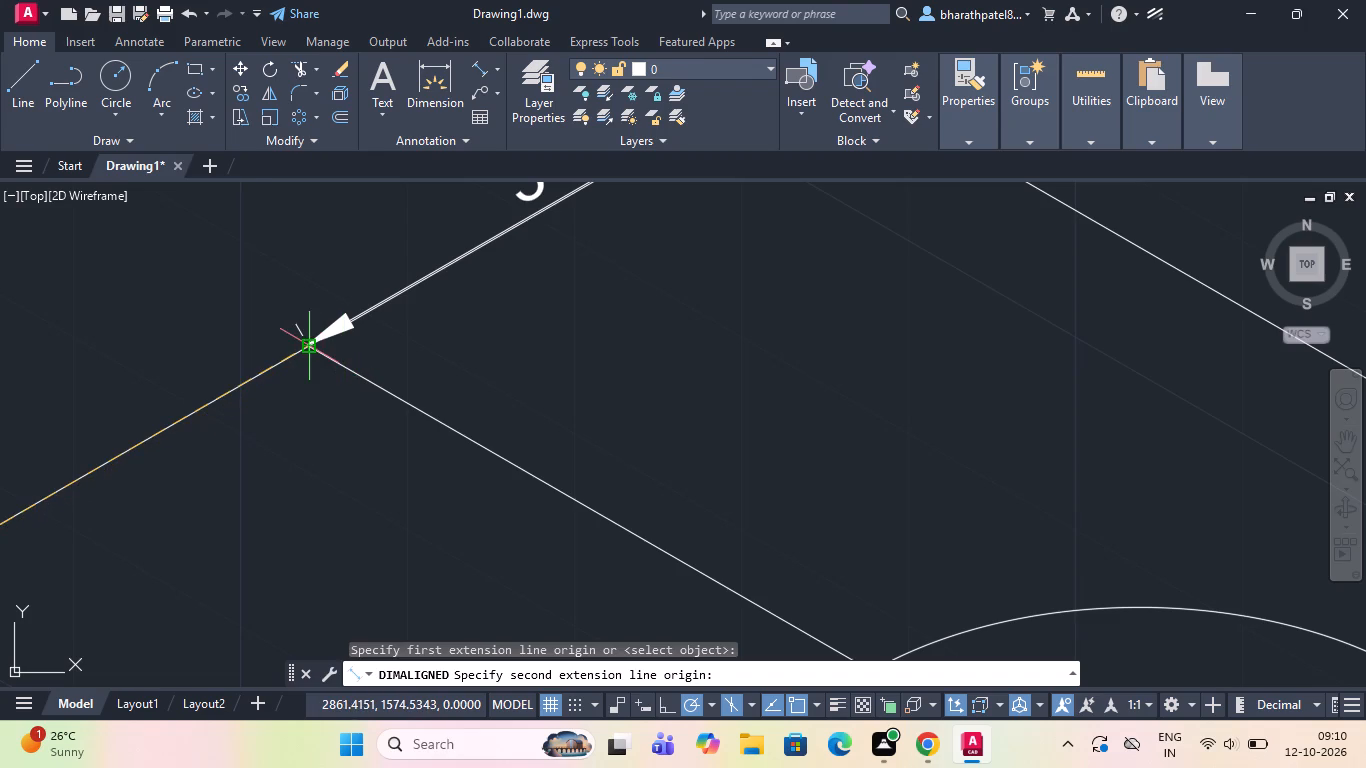
pyautogui.scroll(4, 304, 350)
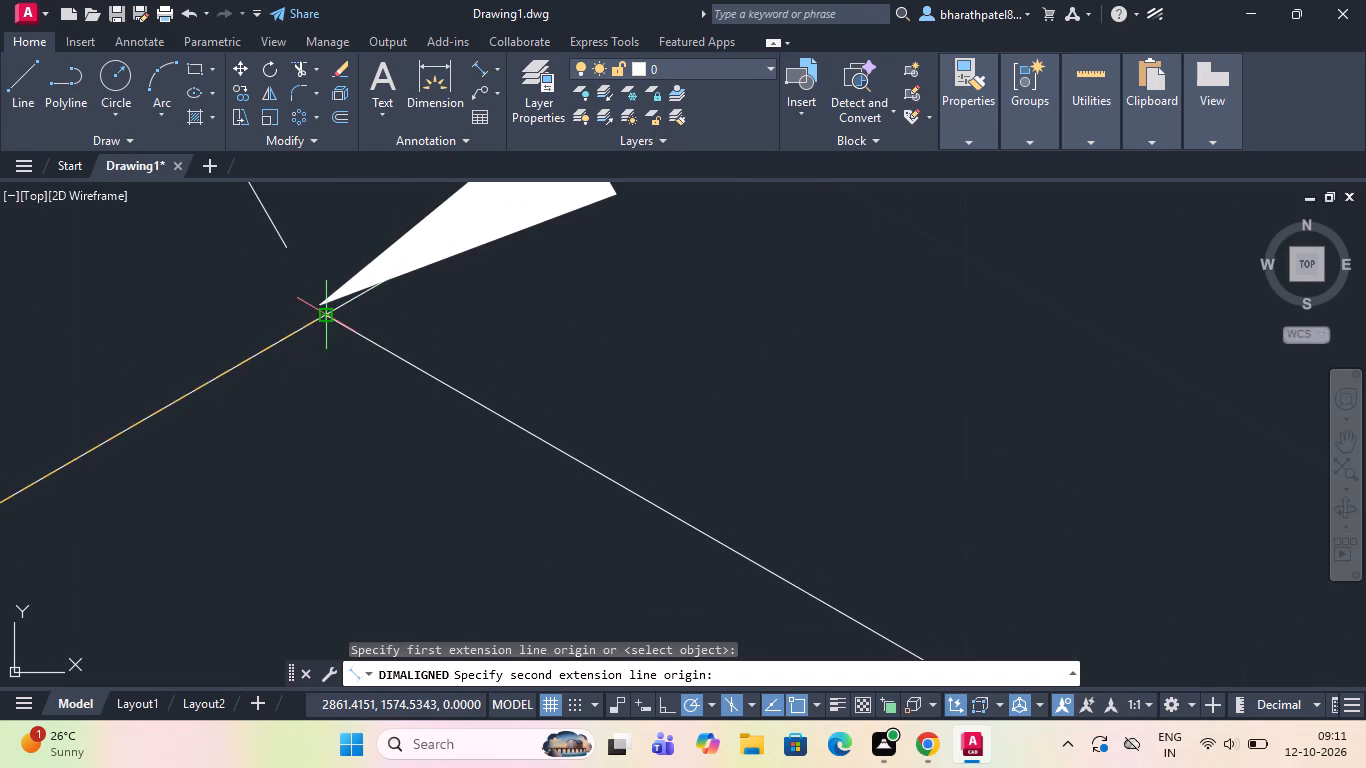
pyautogui.click(324, 315)
pyautogui.click(323, 316)
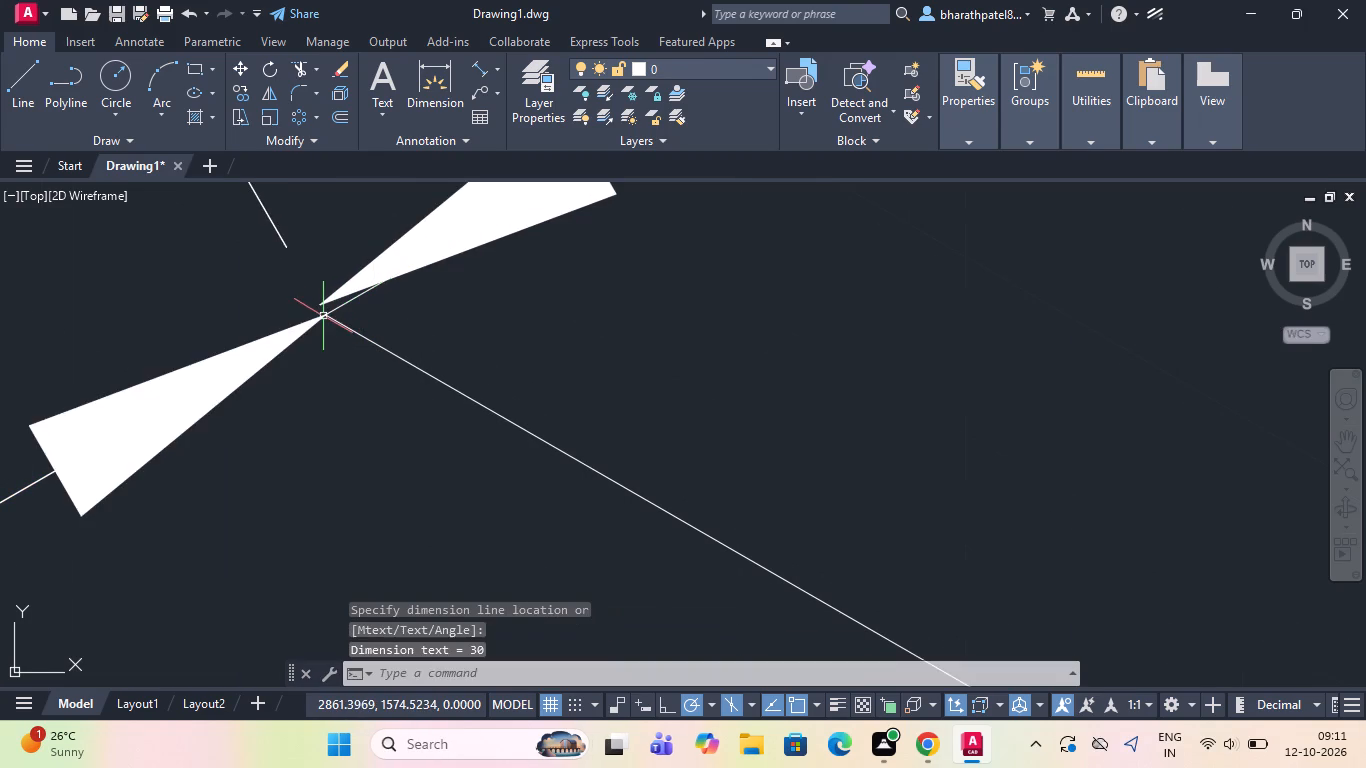
# Erase the 30-unit construction line lying under the rear 30 dimension of the R16 lug.
pyautogui.scroll(-4, 335, 337)
pyautogui.scroll(4, 375, 353)
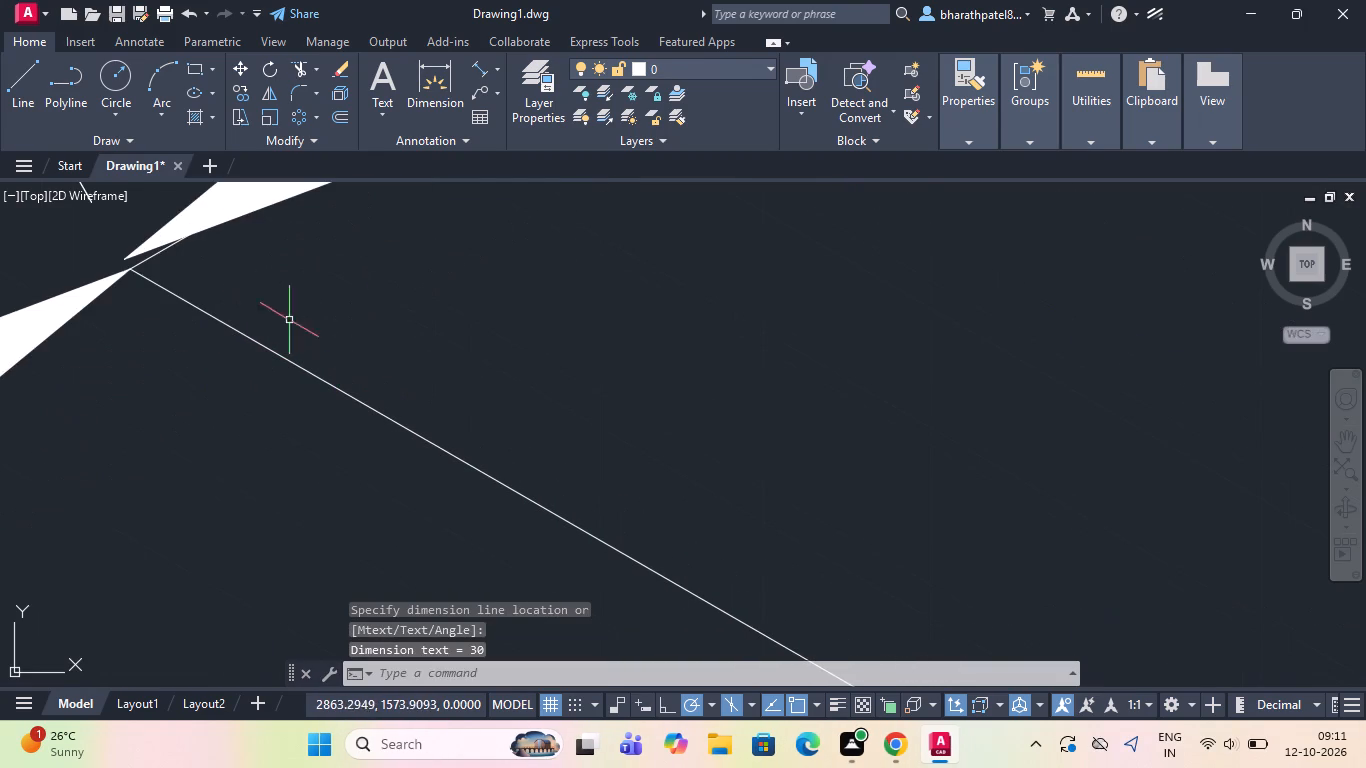
pyautogui.click(153, 255)
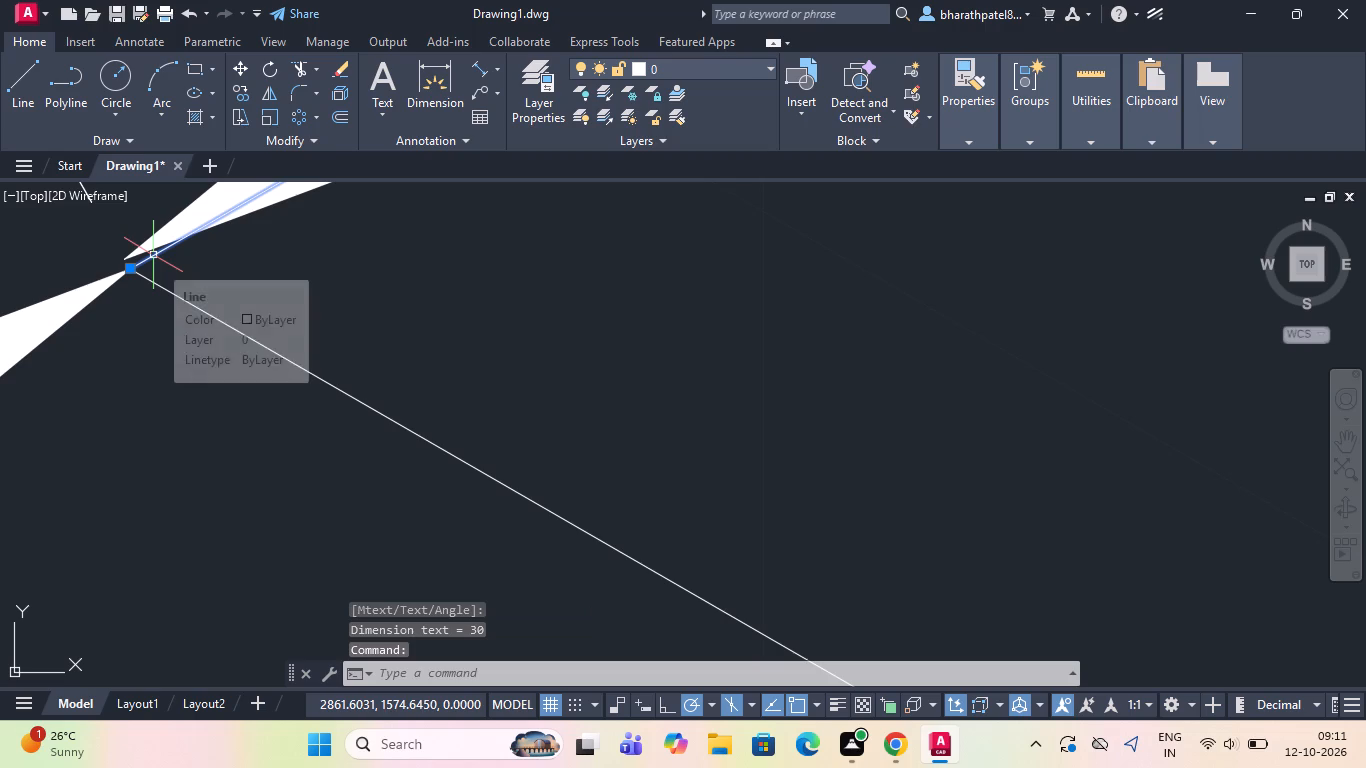
pyautogui.press('Delete')
# Erase the stray steep line at the outer arrow tip of the front 30 dimension.
pyautogui.scroll(-8, 180, 267)
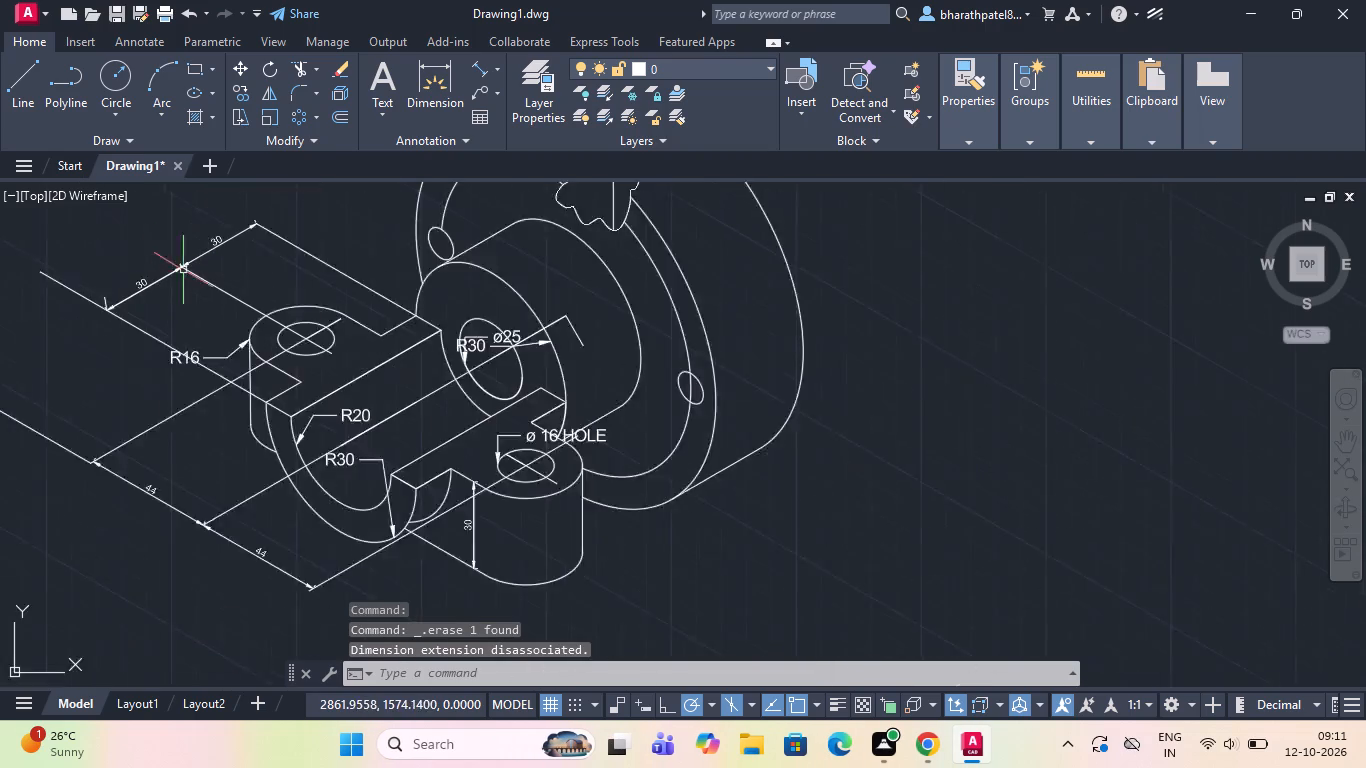
pyautogui.scroll(-1, 183, 270)
pyautogui.scroll(4, 127, 293)
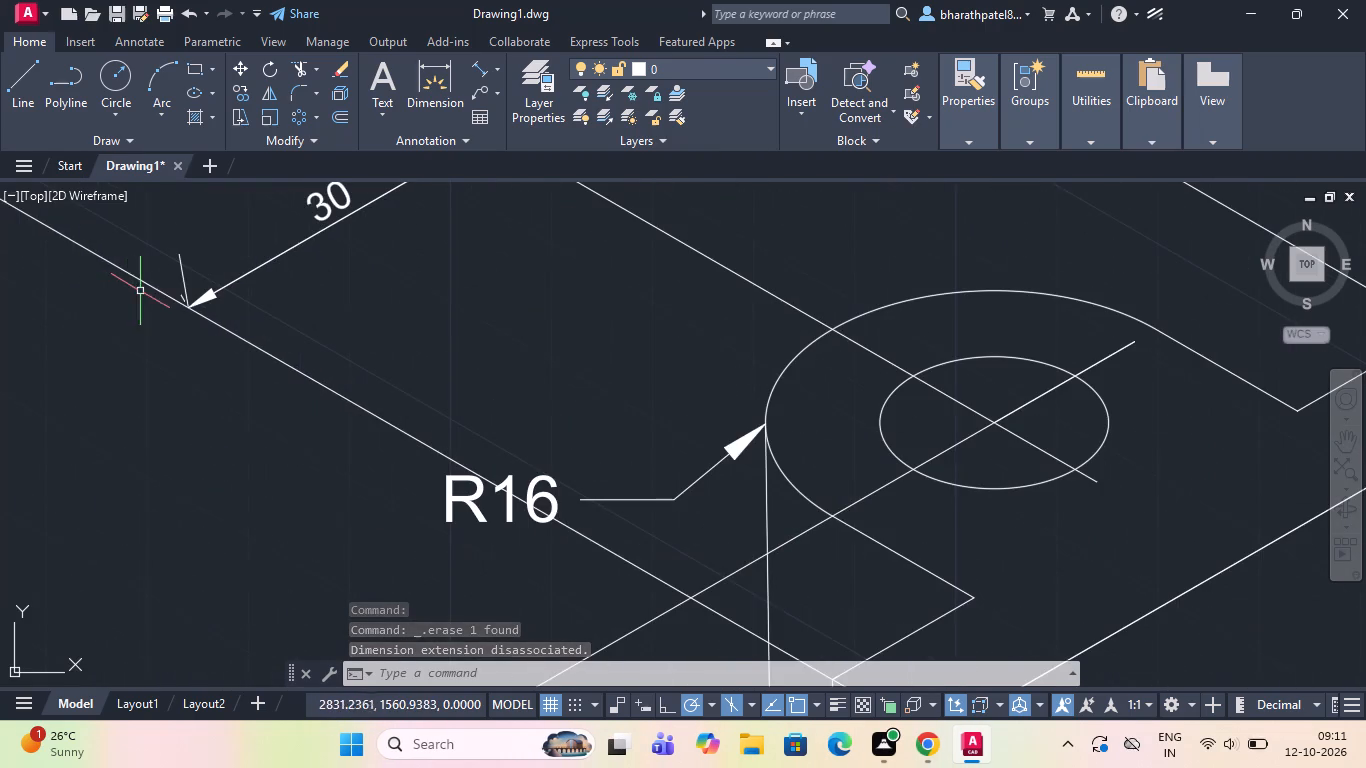
pyautogui.scroll(9, 195, 310)
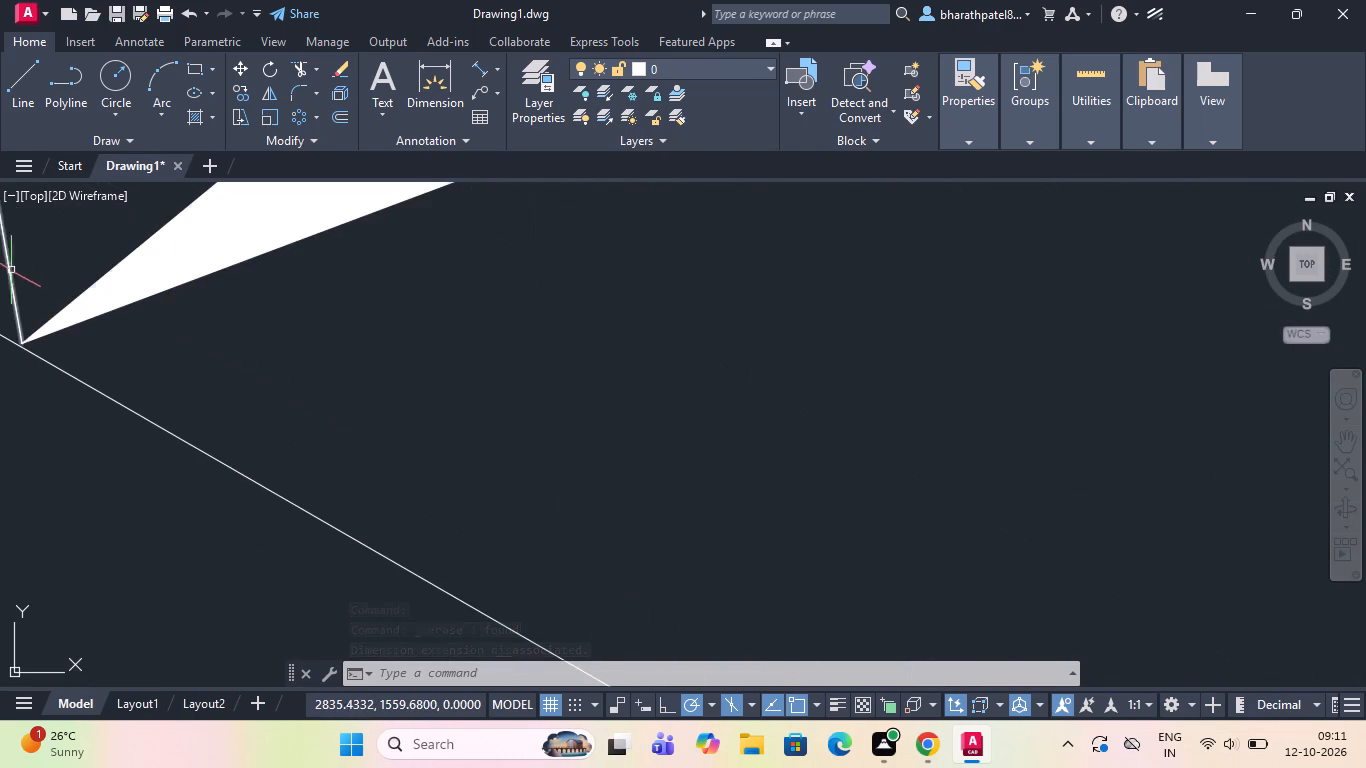
pyautogui.scroll(4, 8, 308)
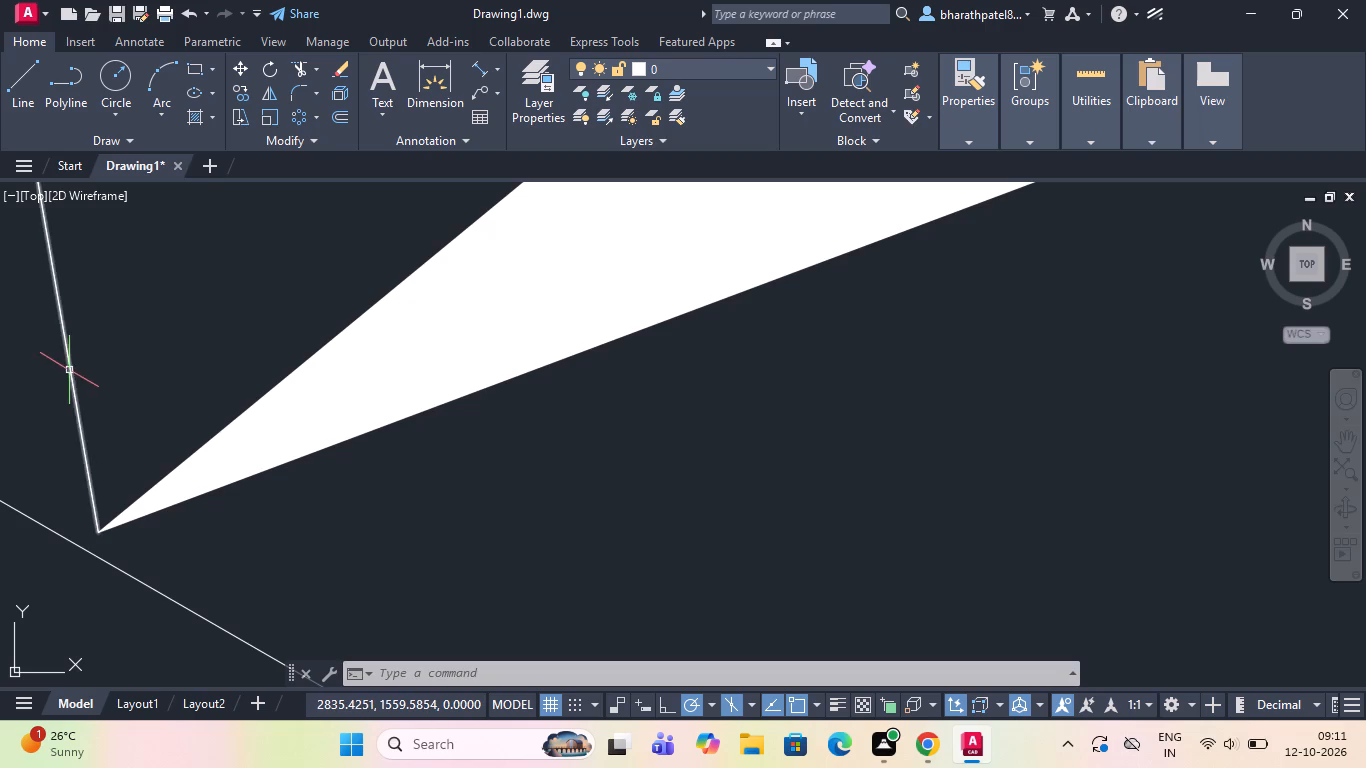
pyautogui.click(69, 370)
pyautogui.press('Delete')
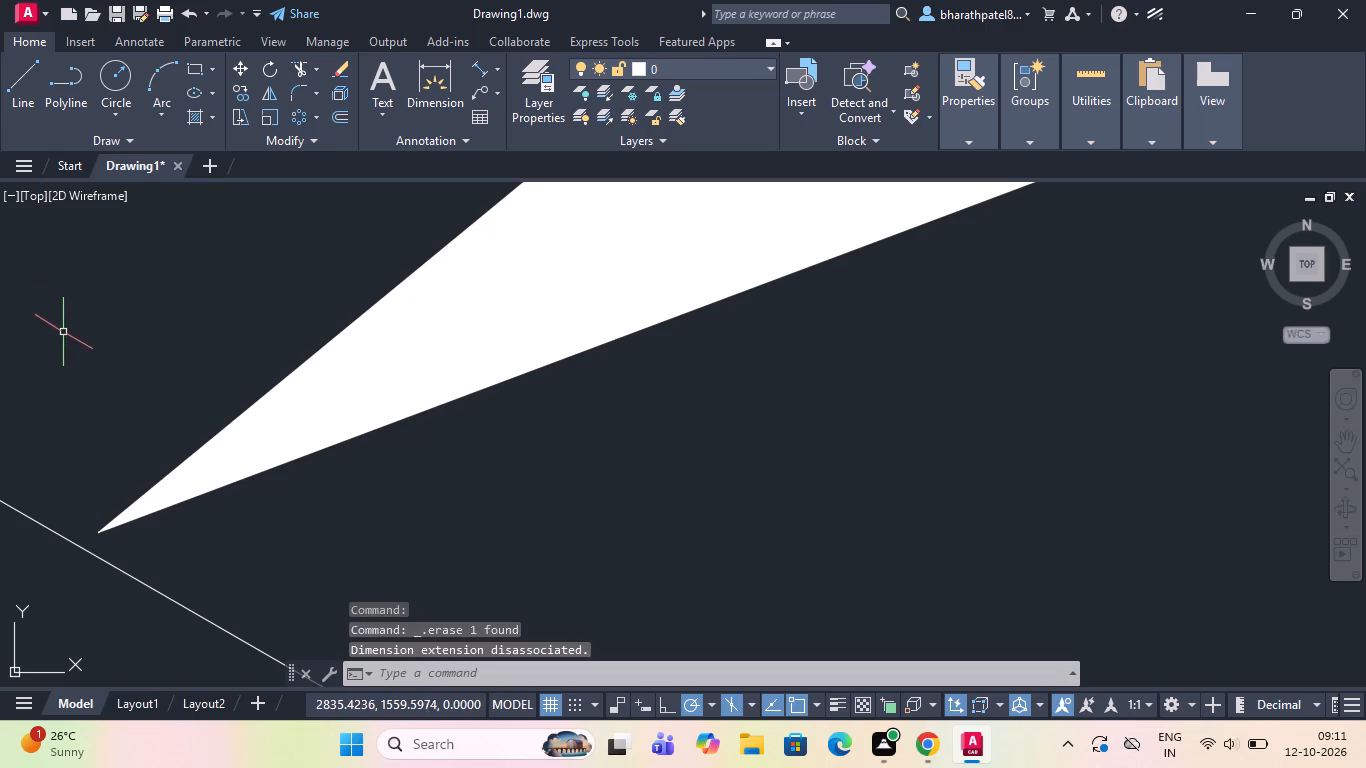
# Draw a short cutting line through the front 30 dimension's outer arrow tip, crossing the R16 lug's front extension line.
pyautogui.scroll(-12, 42, 436)
pyautogui.scroll(-3, 324, 388)
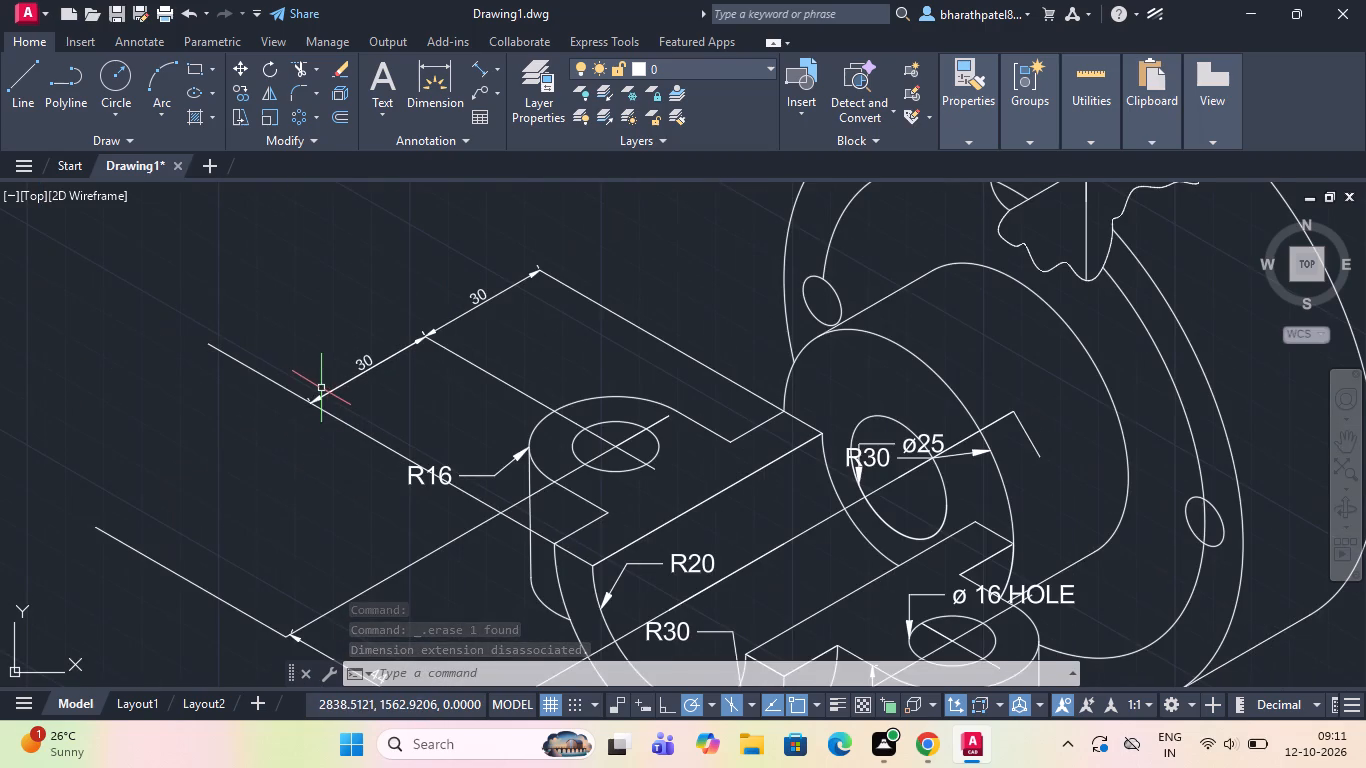
pyautogui.click(26, 80)
pyautogui.scroll(3, 316, 419)
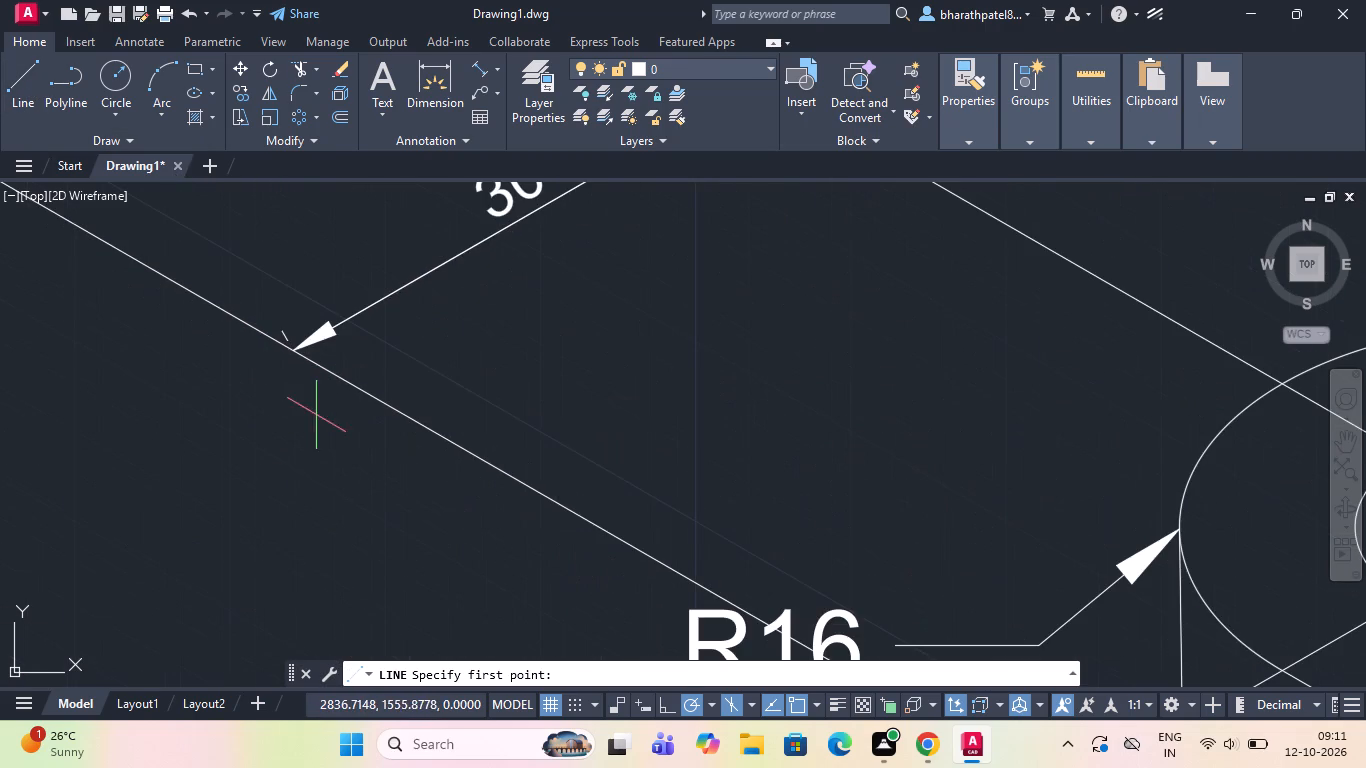
pyautogui.scroll(3, 312, 359)
pyautogui.scroll(4, 238, 296)
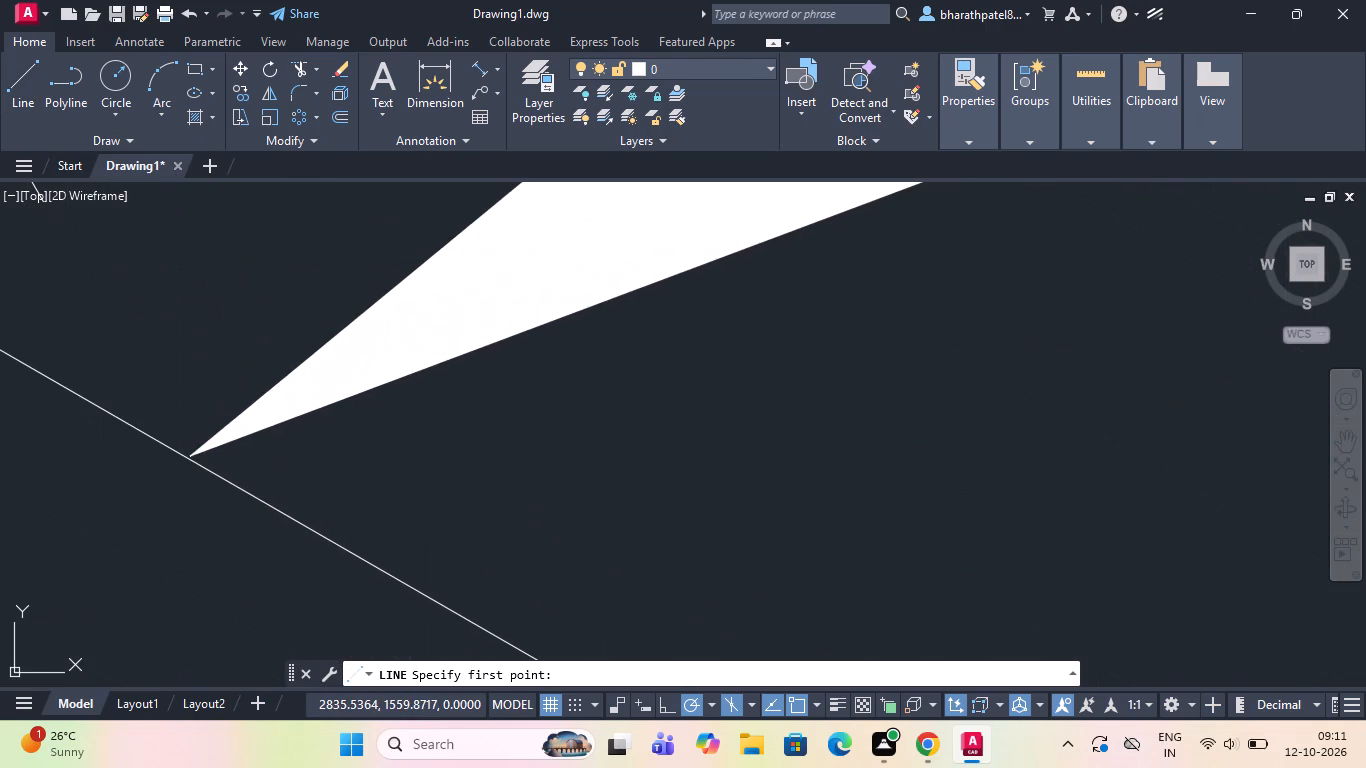
pyautogui.click(235, 425)
pyautogui.click(125, 502)
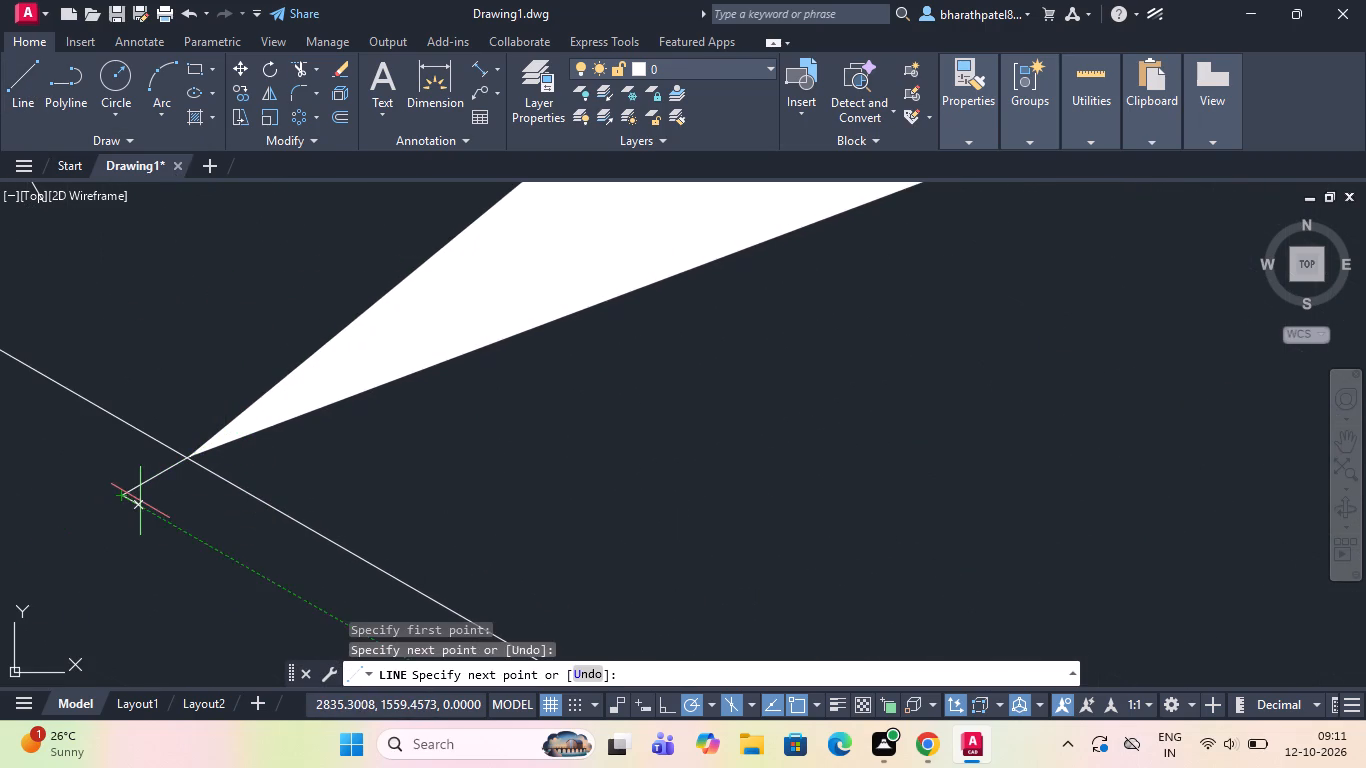
pyautogui.press('Escape')
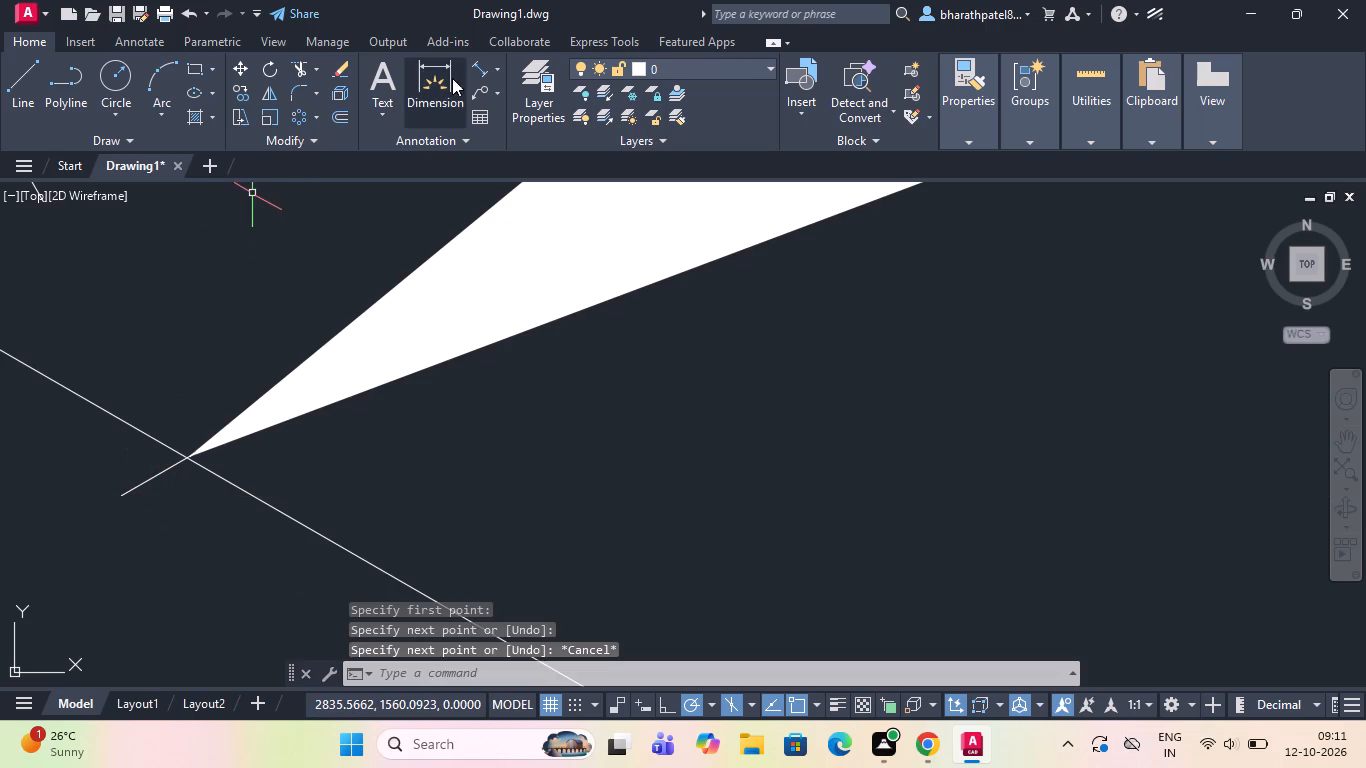
# Trim the front extension line's overhang beyond the 30 dimension's arrow tip, and remove the leftover pieces of the short cutting line.
pyautogui.click(293, 61)
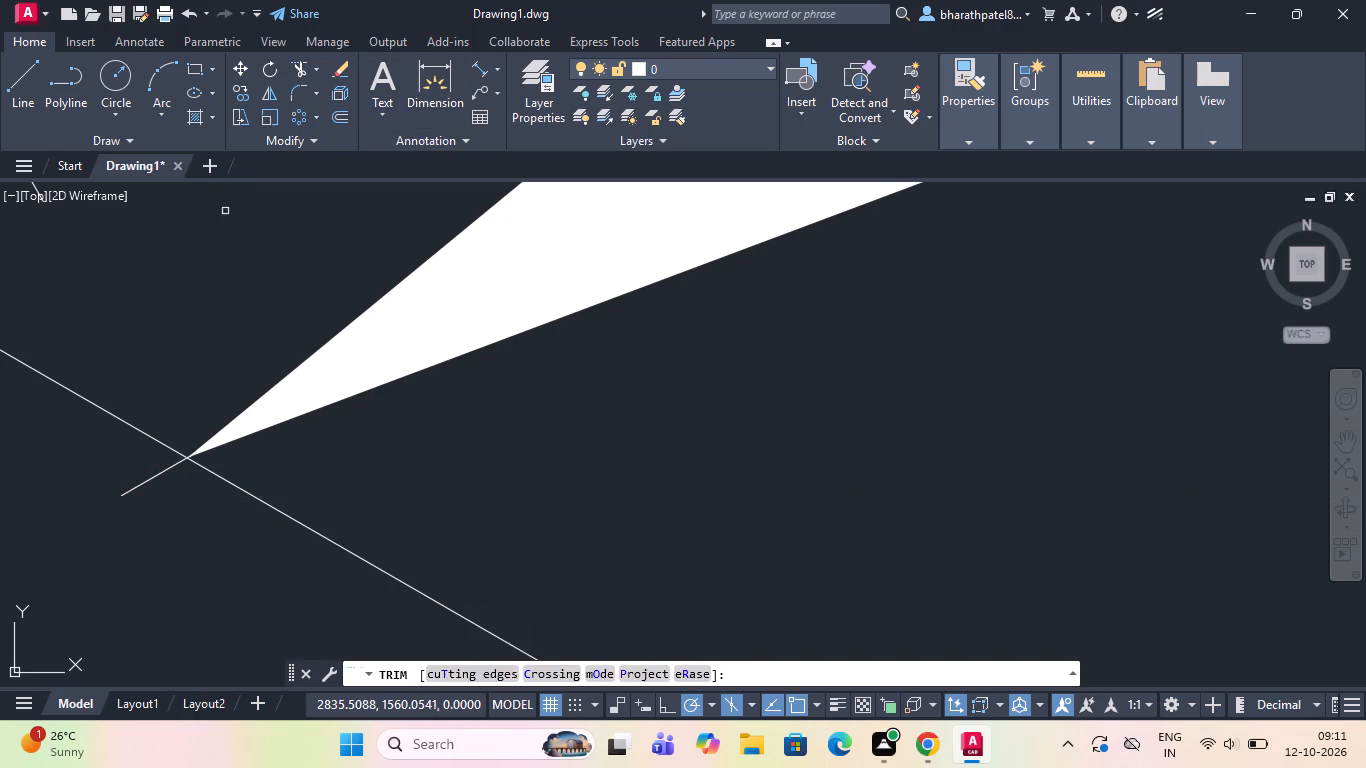
pyautogui.moveTo(88, 353); pyautogui.dragTo(57, 456)
pyautogui.moveTo(155, 451); pyautogui.dragTo(174, 584)
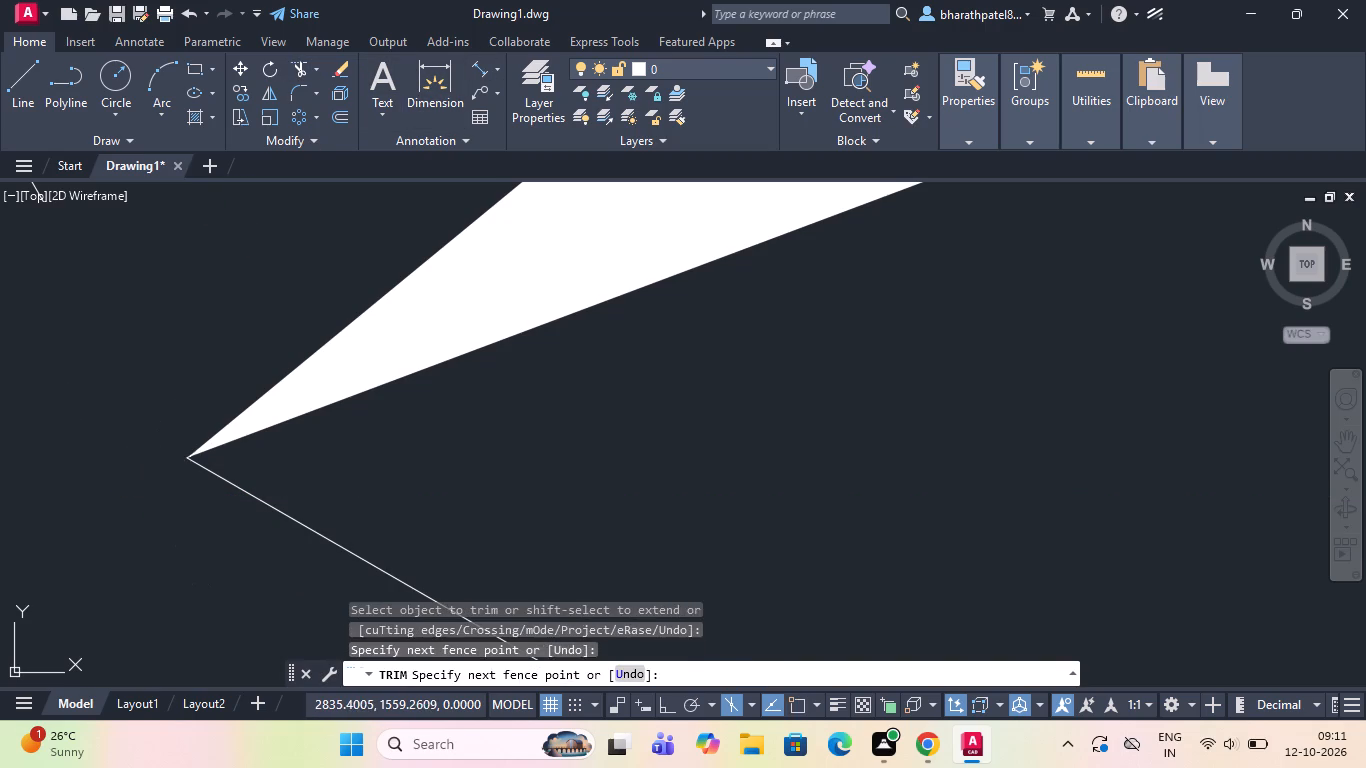
pyautogui.scroll(2, 184, 480)
pyautogui.moveTo(231, 349); pyautogui.dragTo(283, 447)
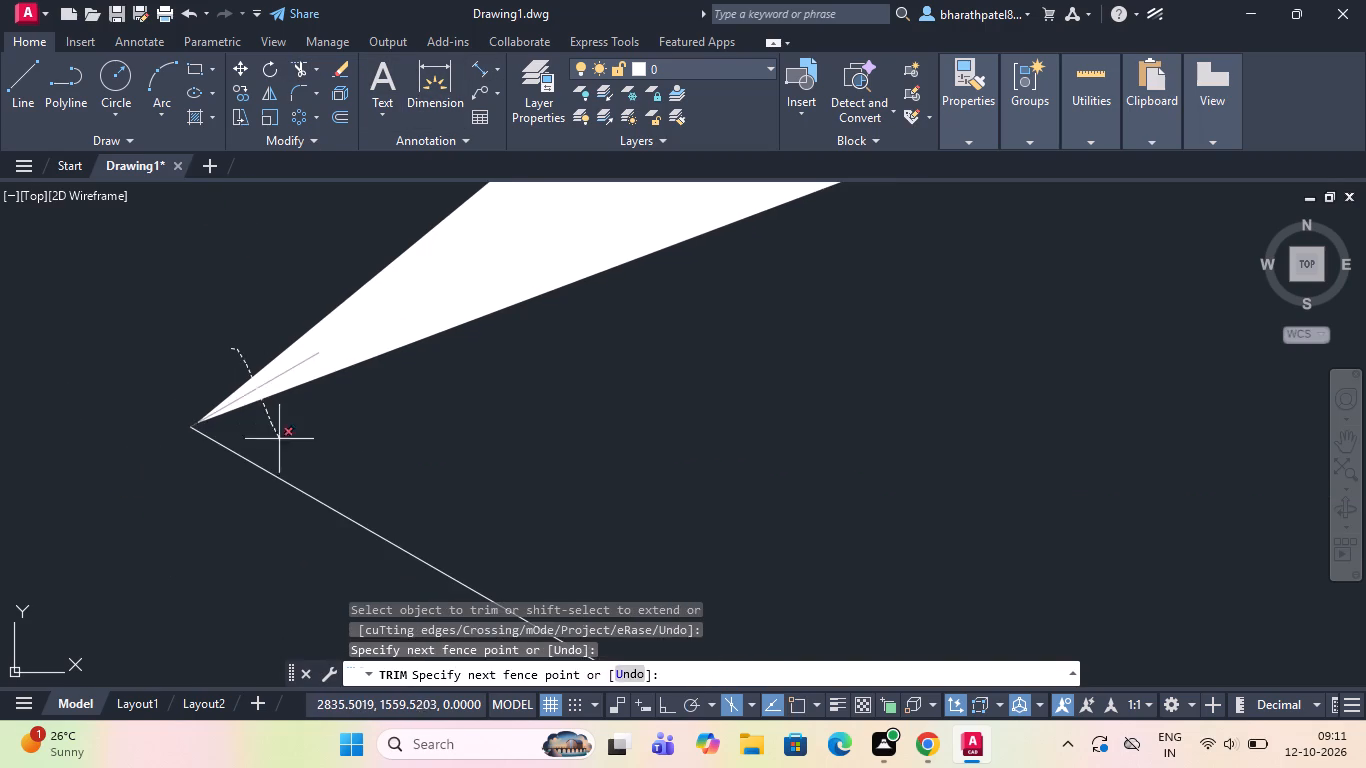
pyautogui.moveTo(283, 447); pyautogui.dragTo(285, 449)
# Draw a line about 17 units long at 330° from the centre of the flange's small bolt hole nearest the ø 16 HOLE lug.
pyautogui.scroll(-7, 280, 442)
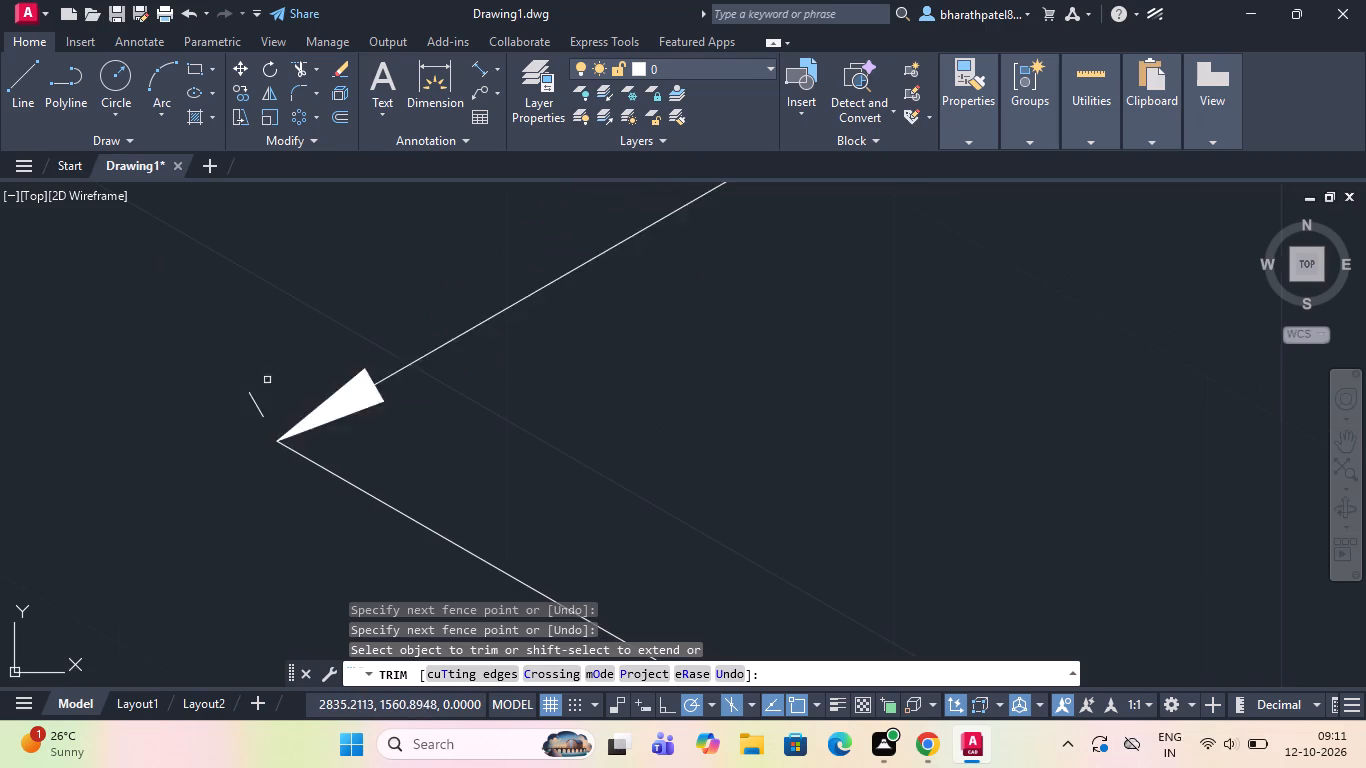
pyautogui.scroll(-4, 268, 376)
pyautogui.scroll(-2, 146, 373)
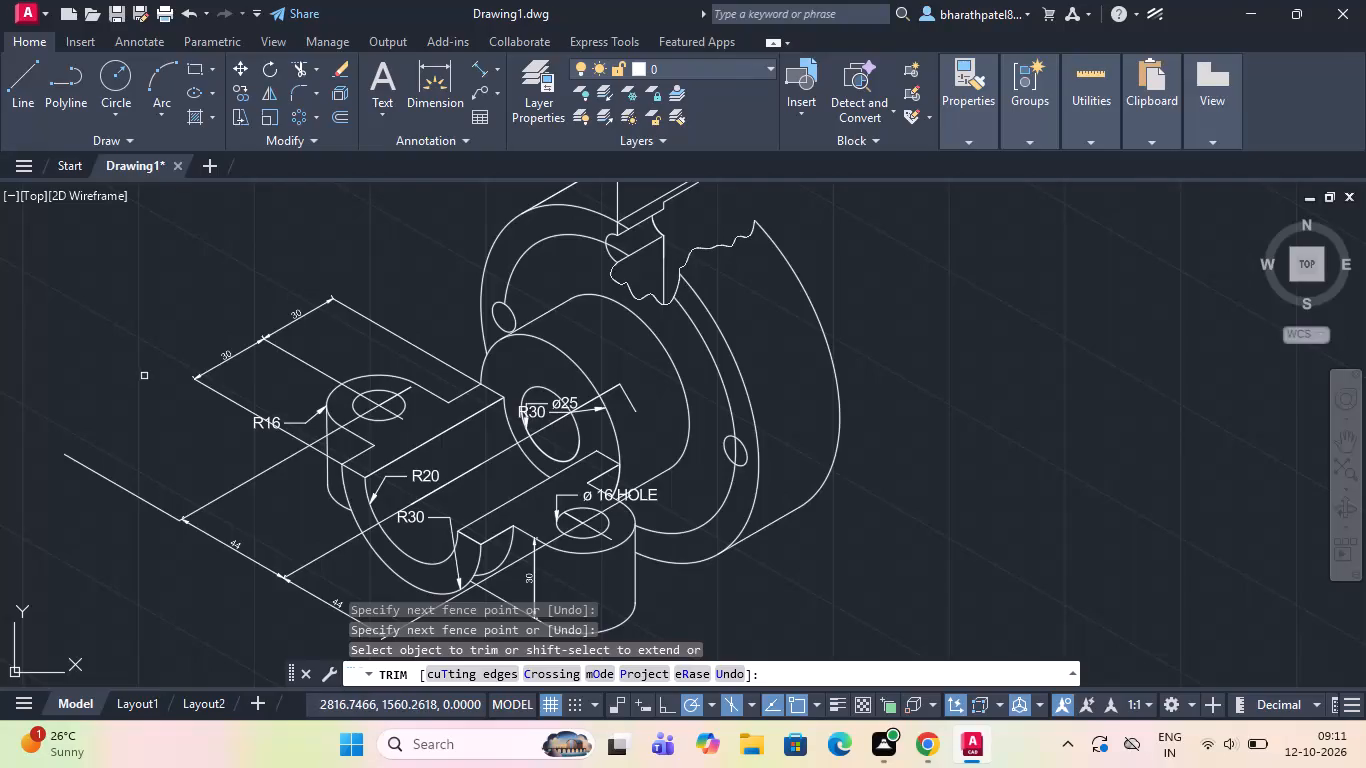
pyautogui.scroll(-2, 585, 477)
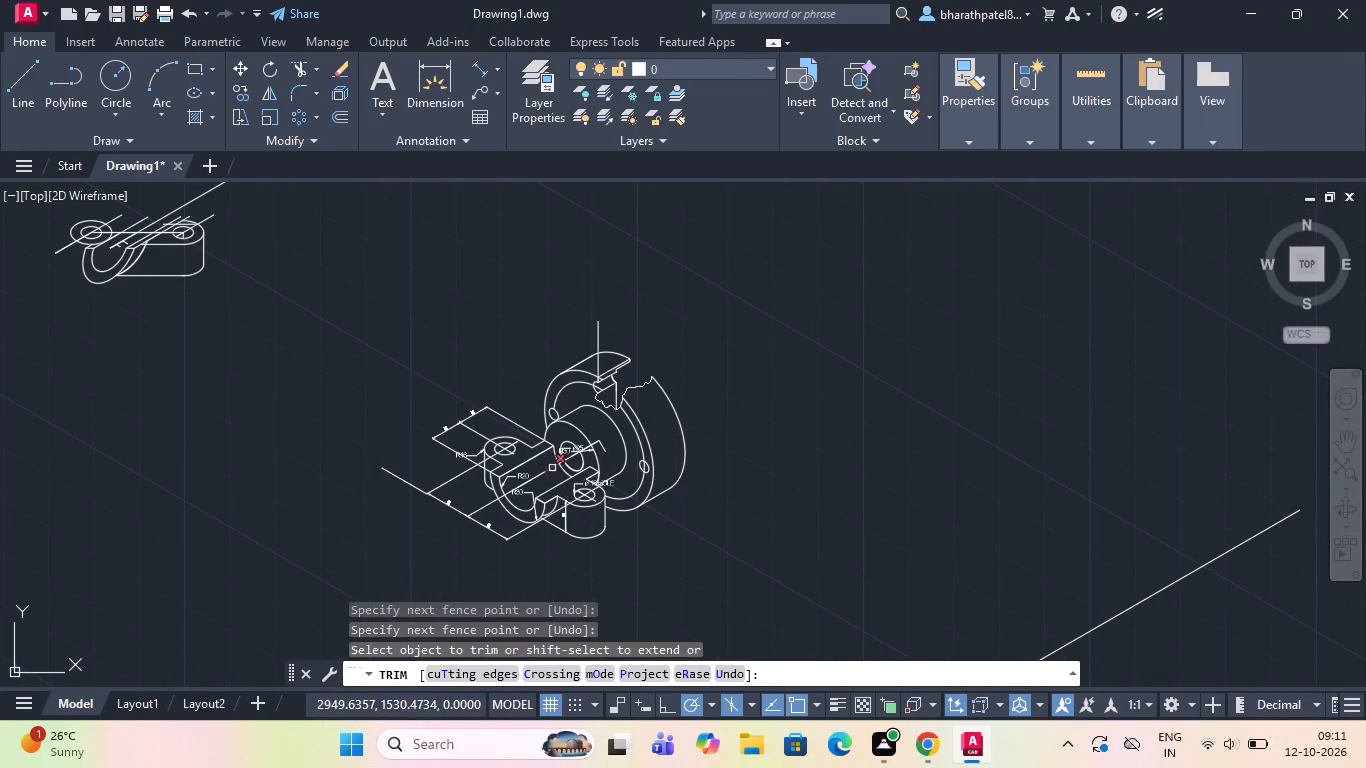
pyautogui.scroll(2, 674, 488)
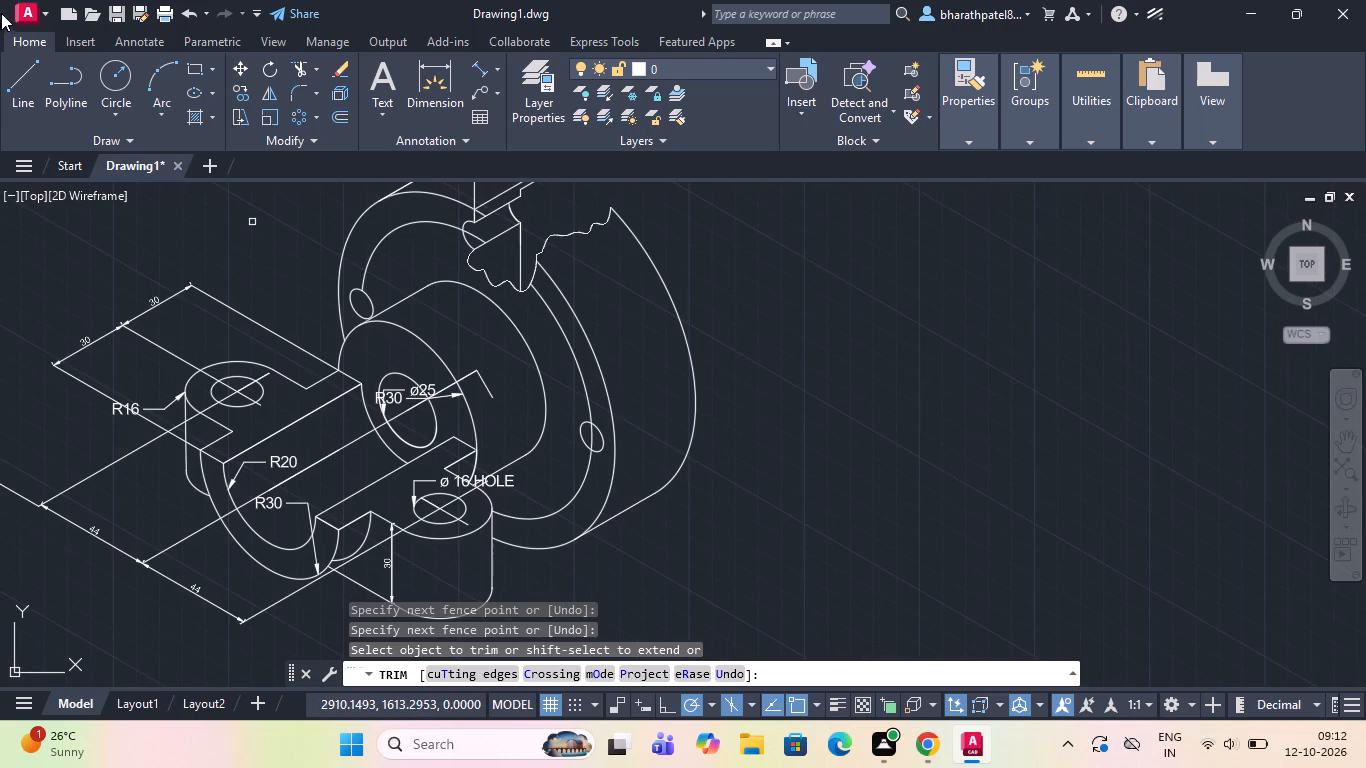
pyautogui.click(11, 86)
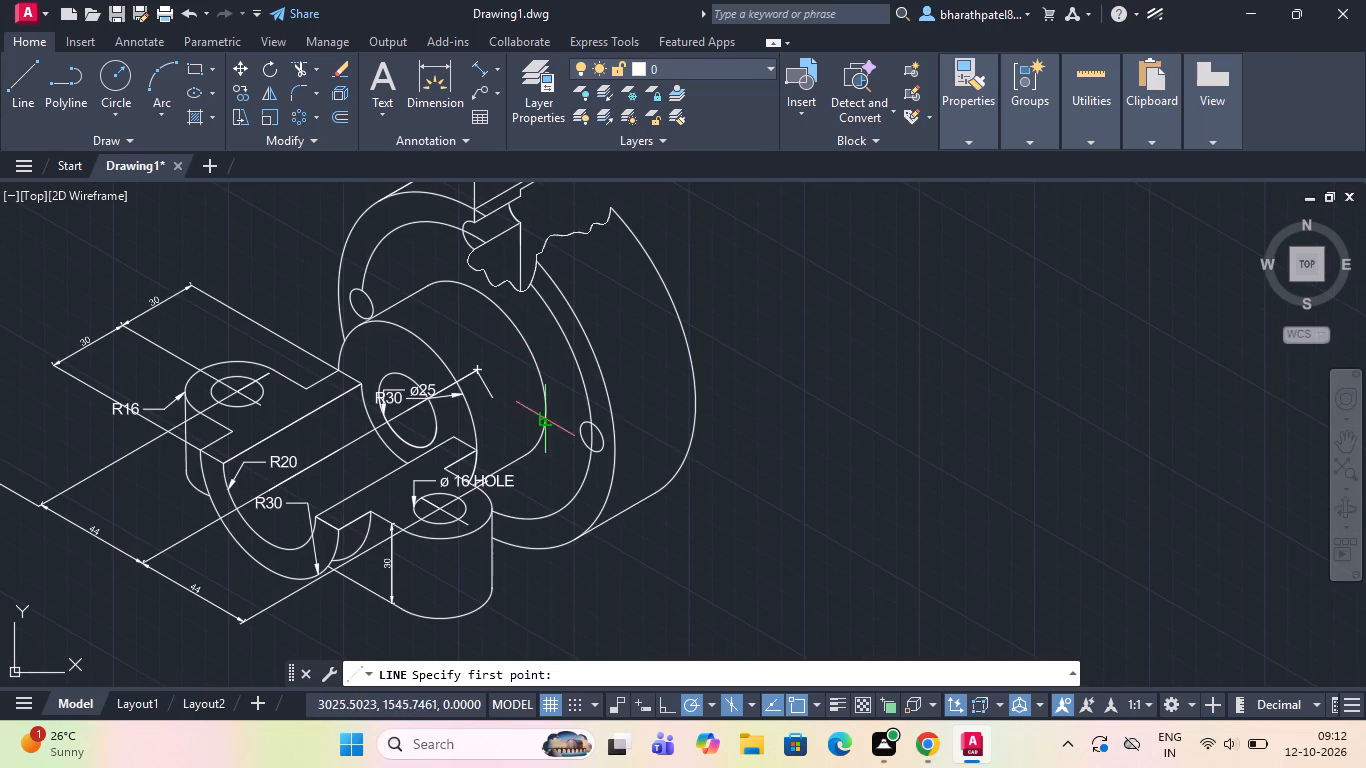
pyautogui.scroll(3, 556, 440)
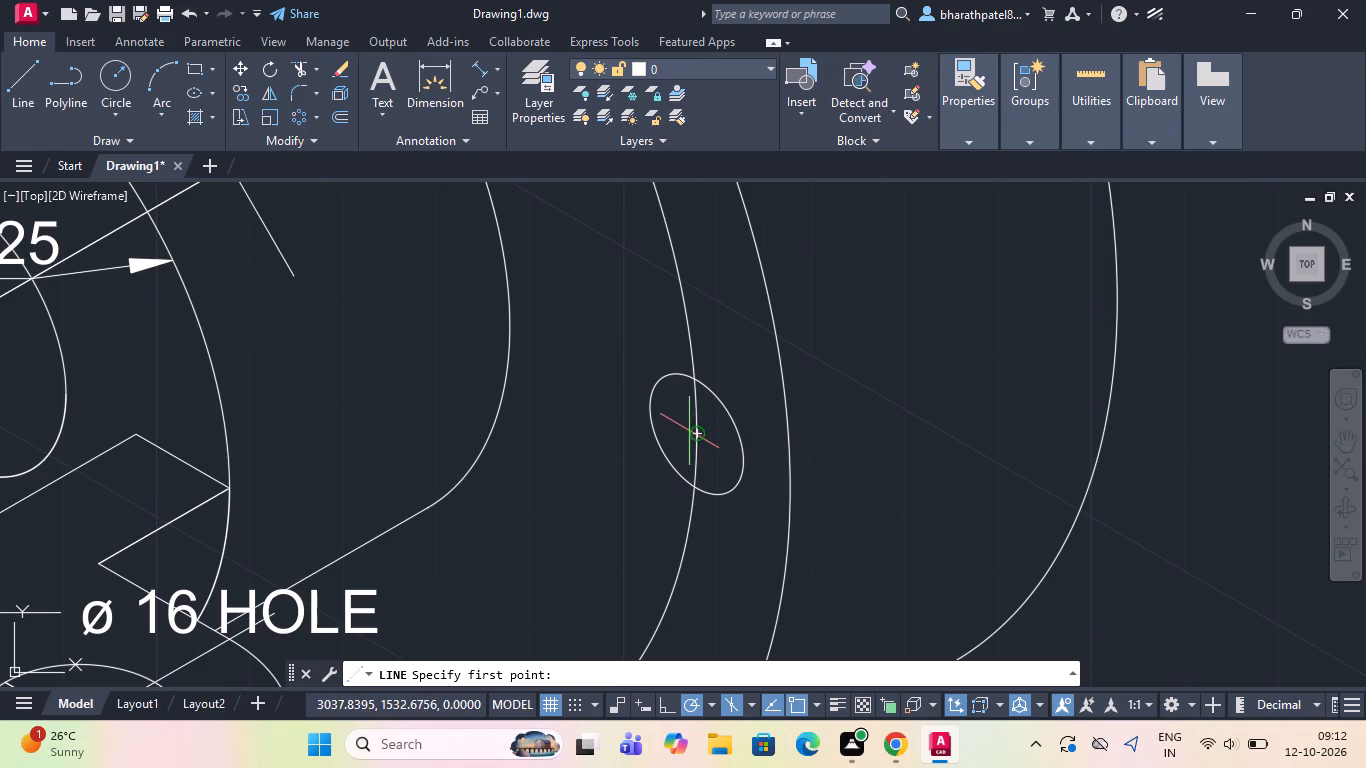
pyautogui.click(692, 429)
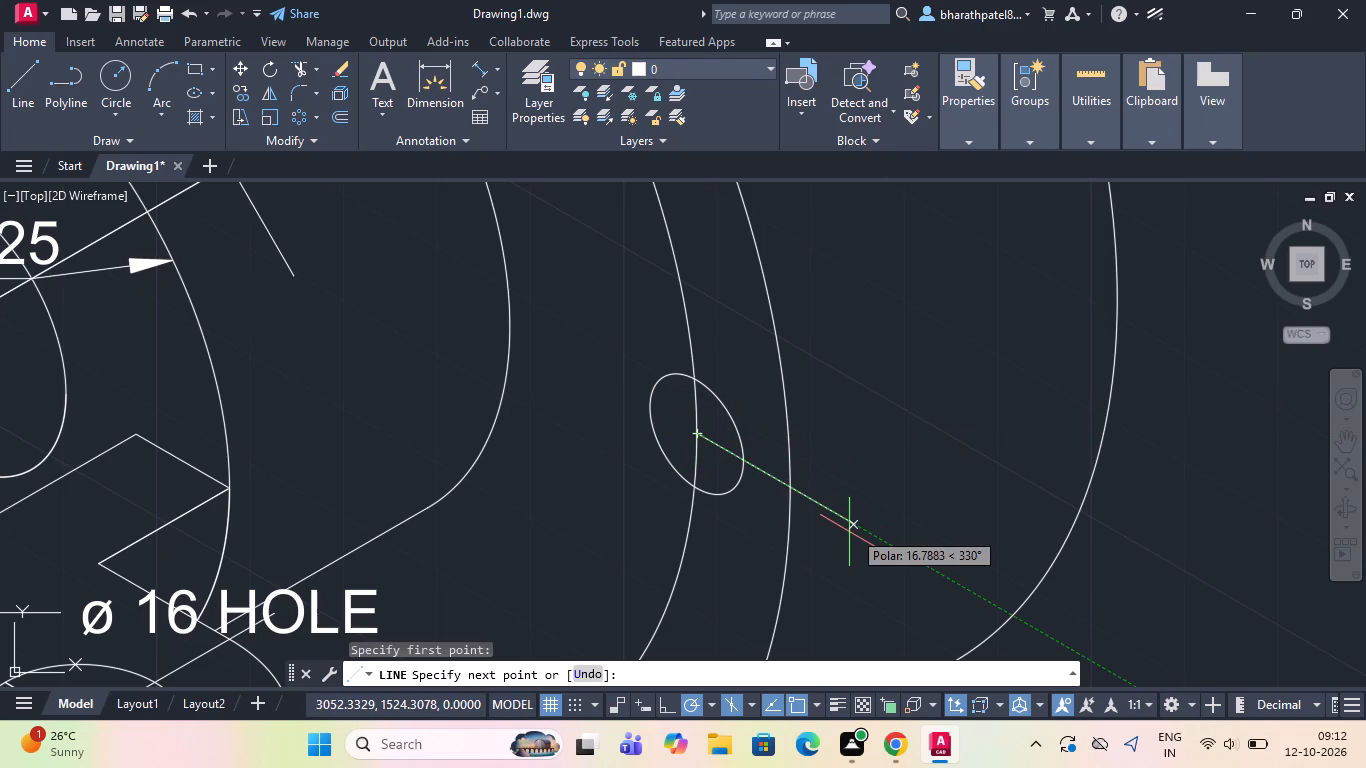
pyautogui.click(849, 532)
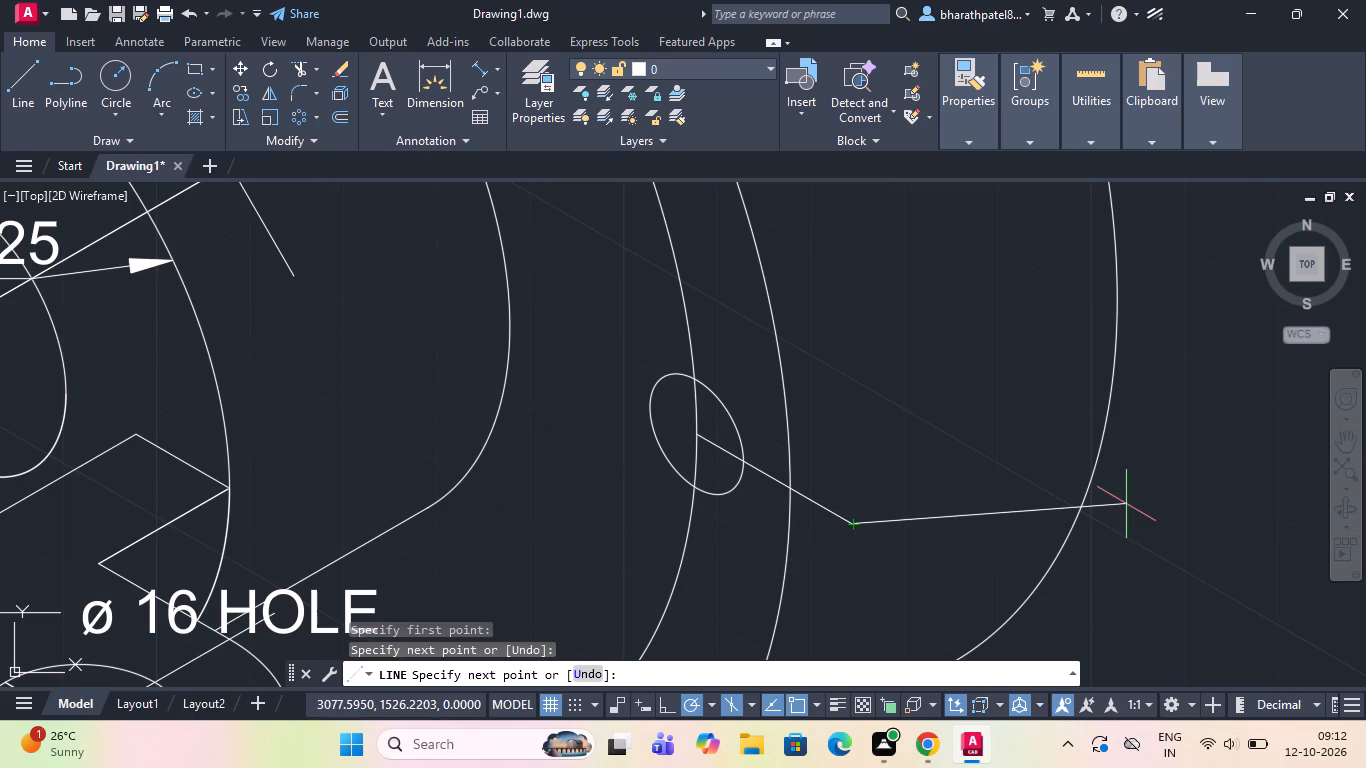
pyautogui.press('Escape')
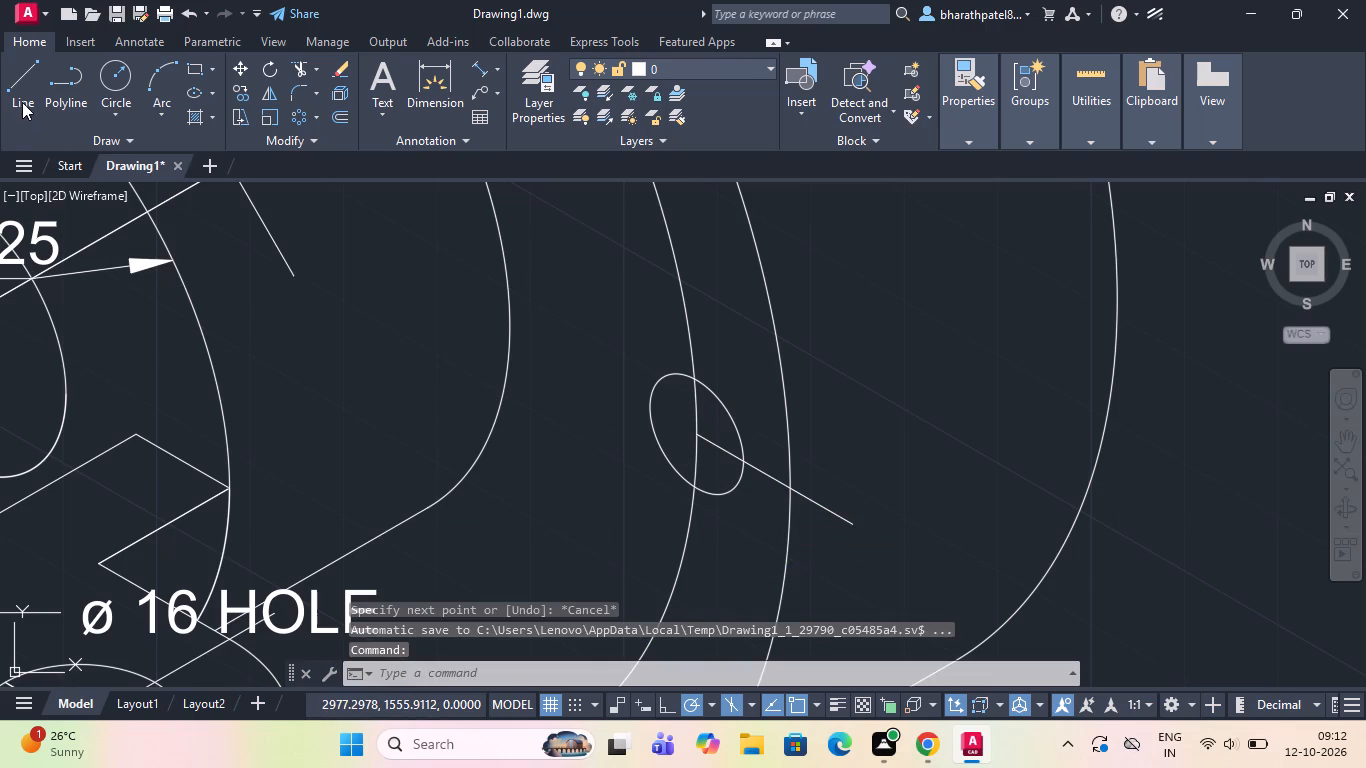
# Draw a line at 30° from where the bolt hole's centre line crosses the flange face edge to beyond the flange's outer rim.
pyautogui.click(22, 100)
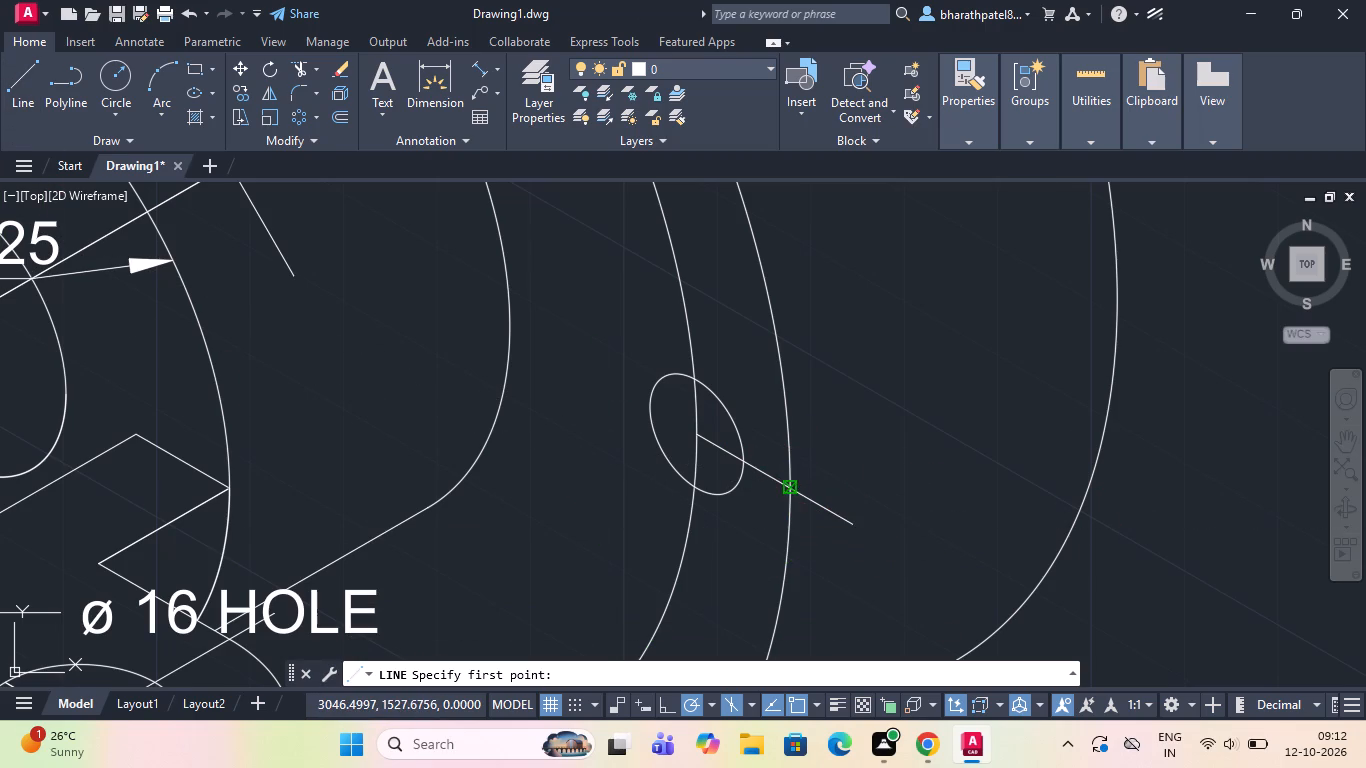
pyautogui.click(789, 481)
pyautogui.scroll(-4, 790, 479)
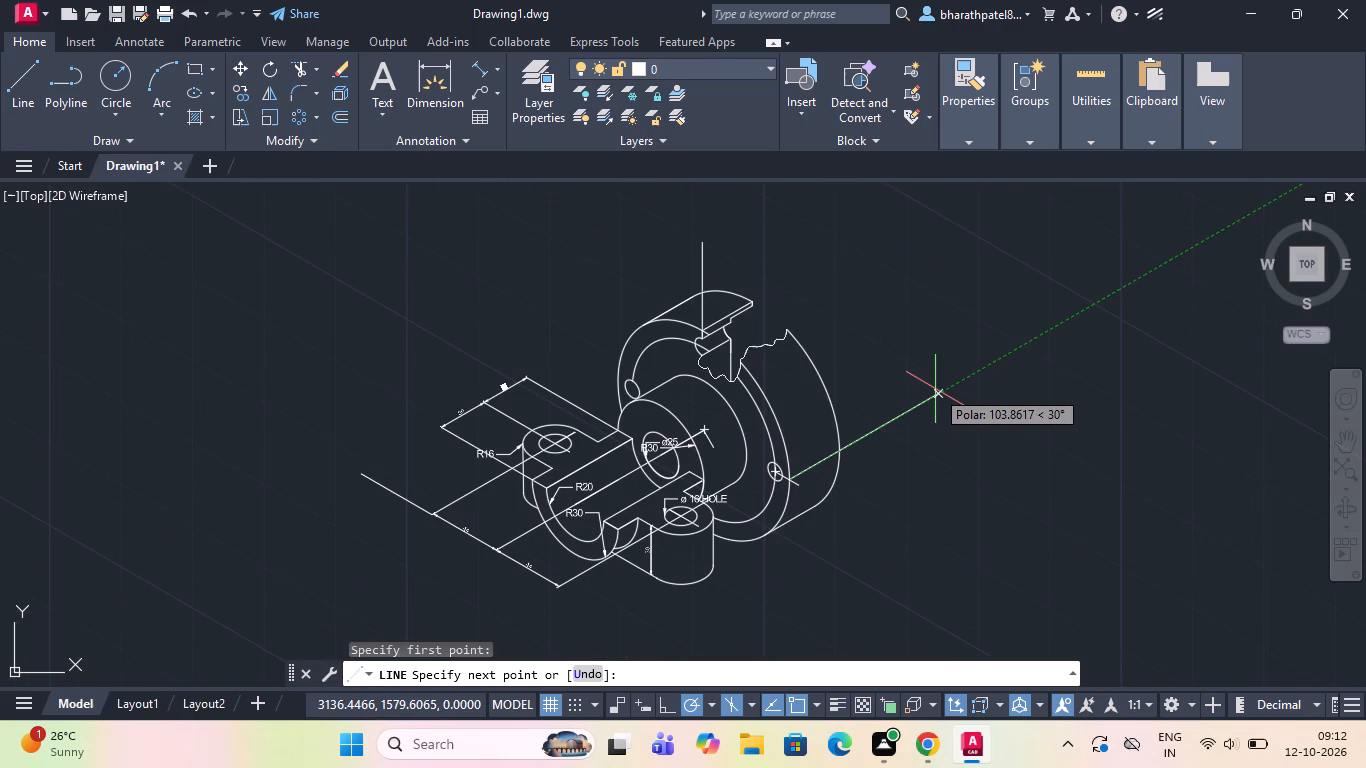
pyautogui.click(880, 425)
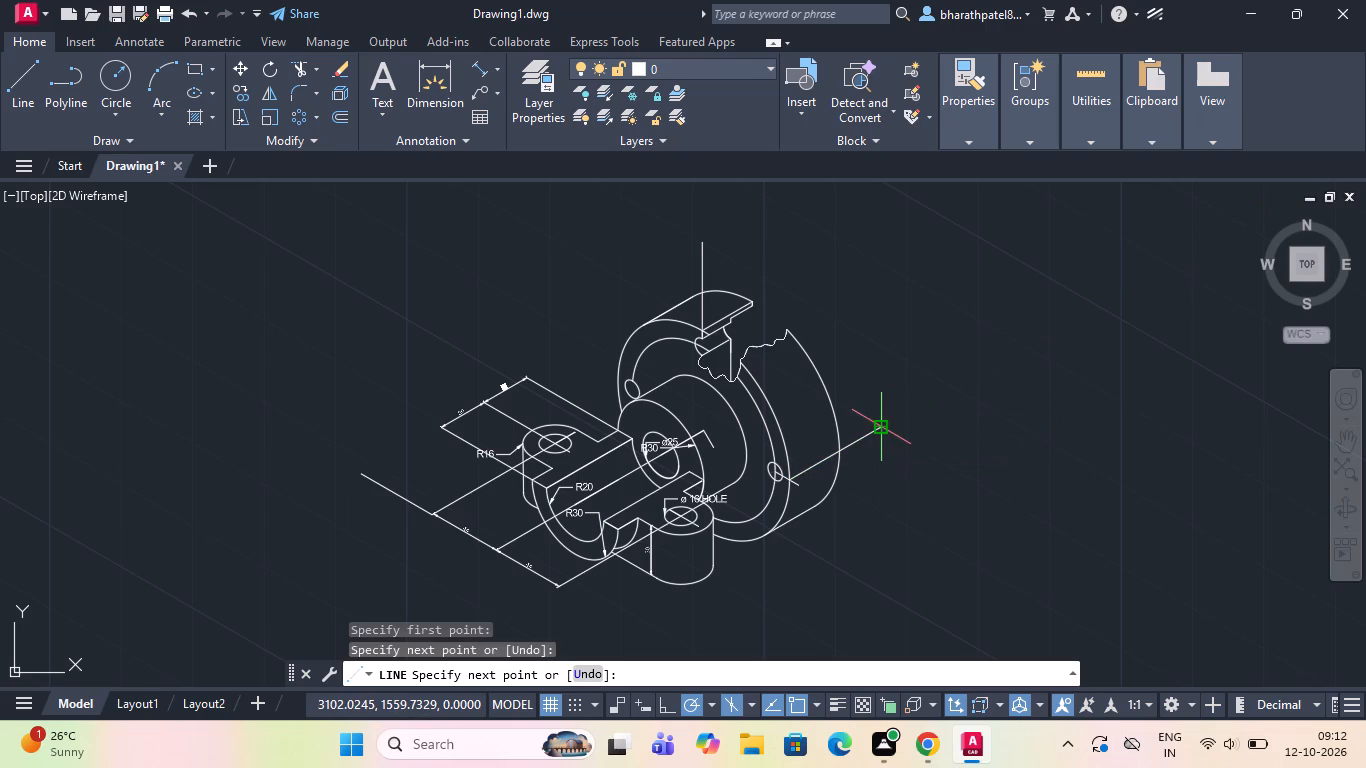
pyautogui.press('Escape')
pyautogui.scroll(-2, 903, 365)
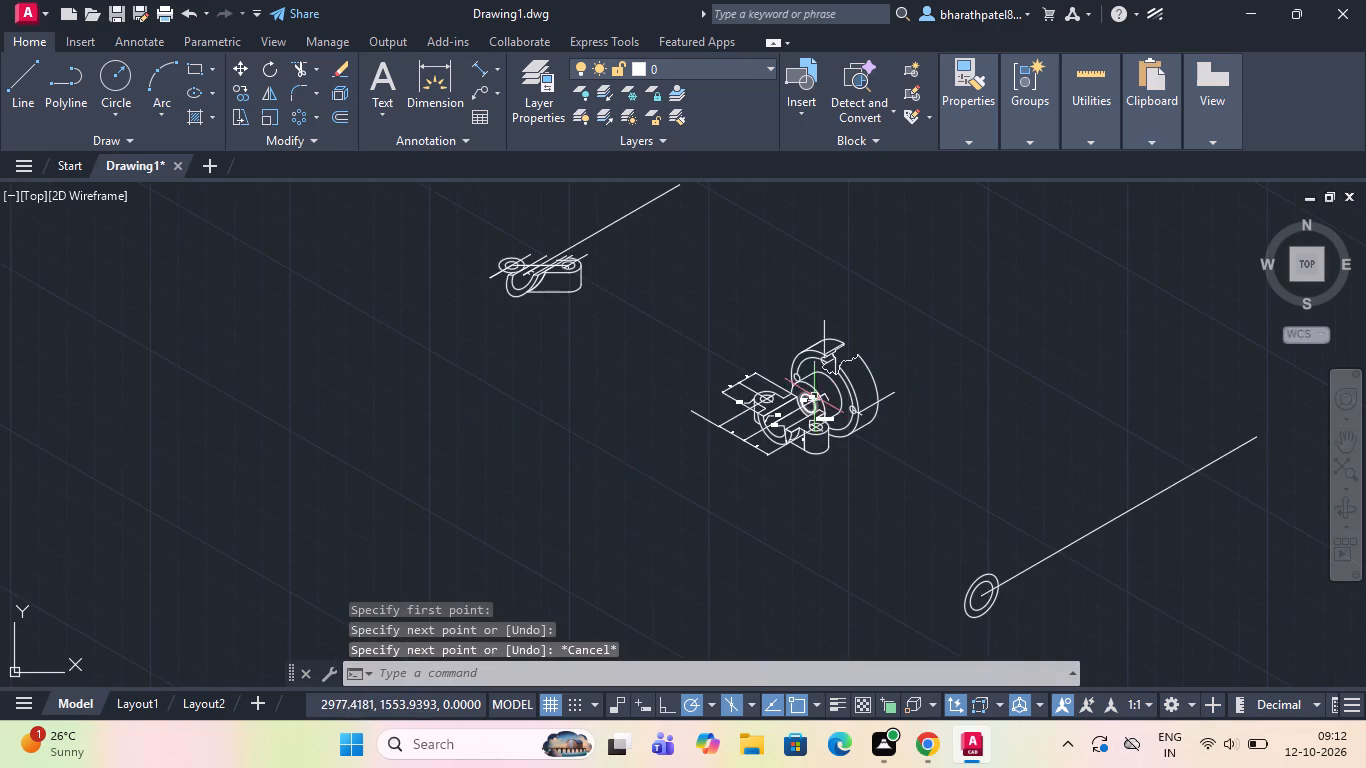
pyautogui.scroll(2, 816, 384)
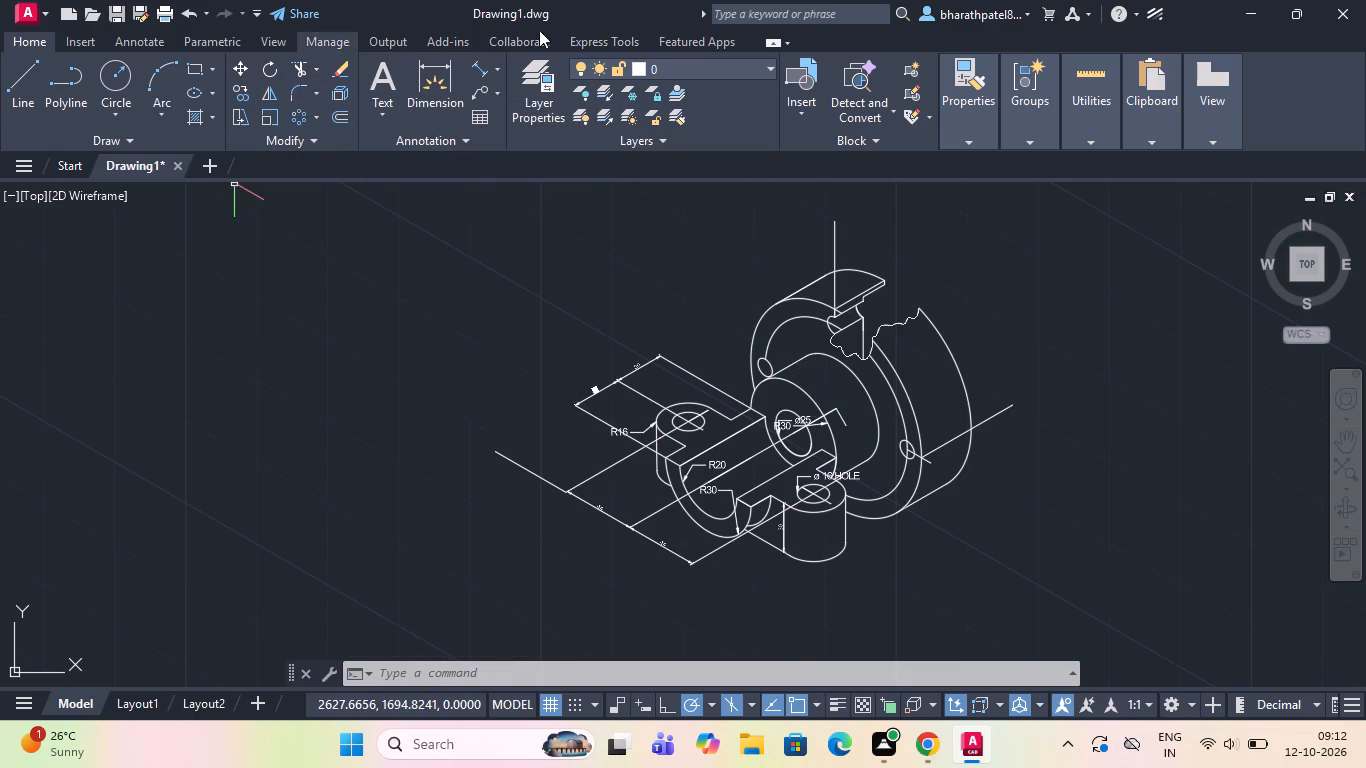
# Trim the bolt hole centre line's overhang beyond the flange face edge, near the ø 16 HOLE lug.
pyautogui.click(294, 65)
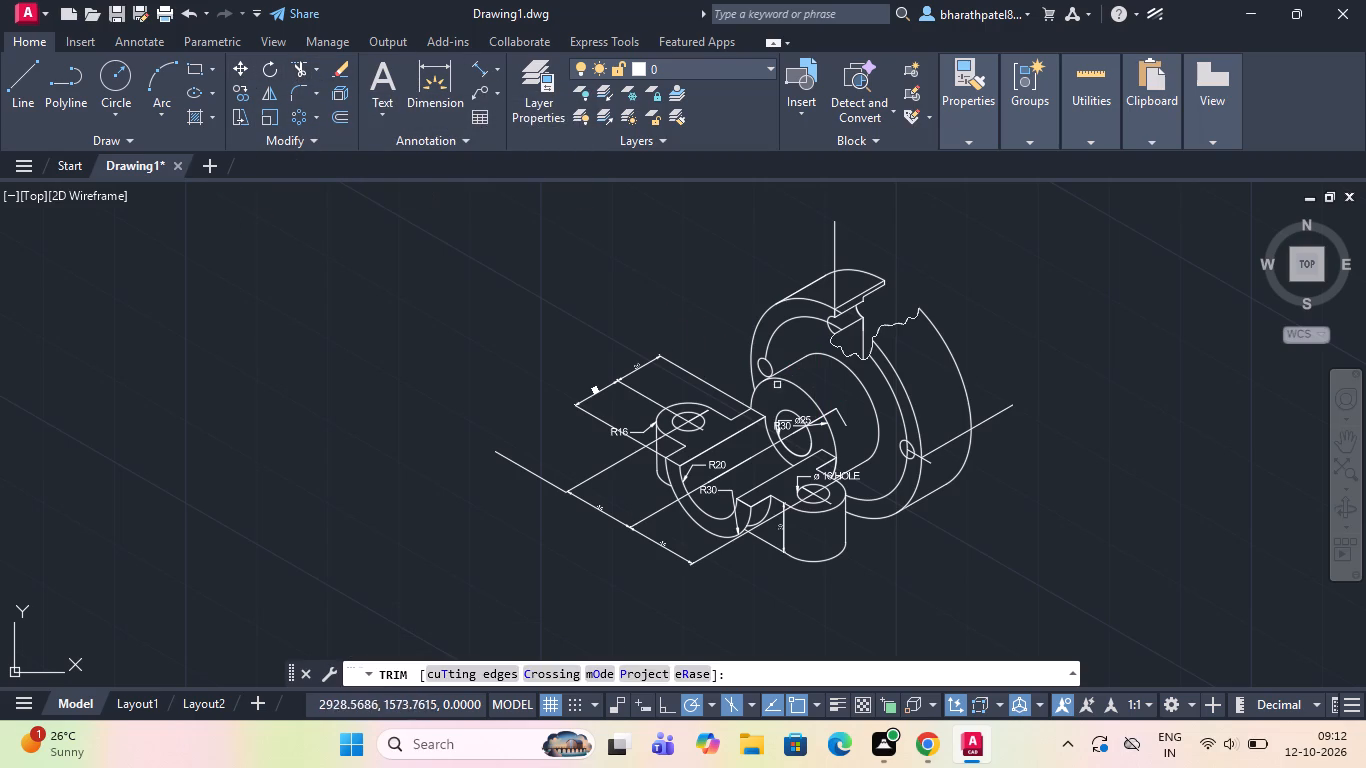
pyautogui.scroll(3, 887, 451)
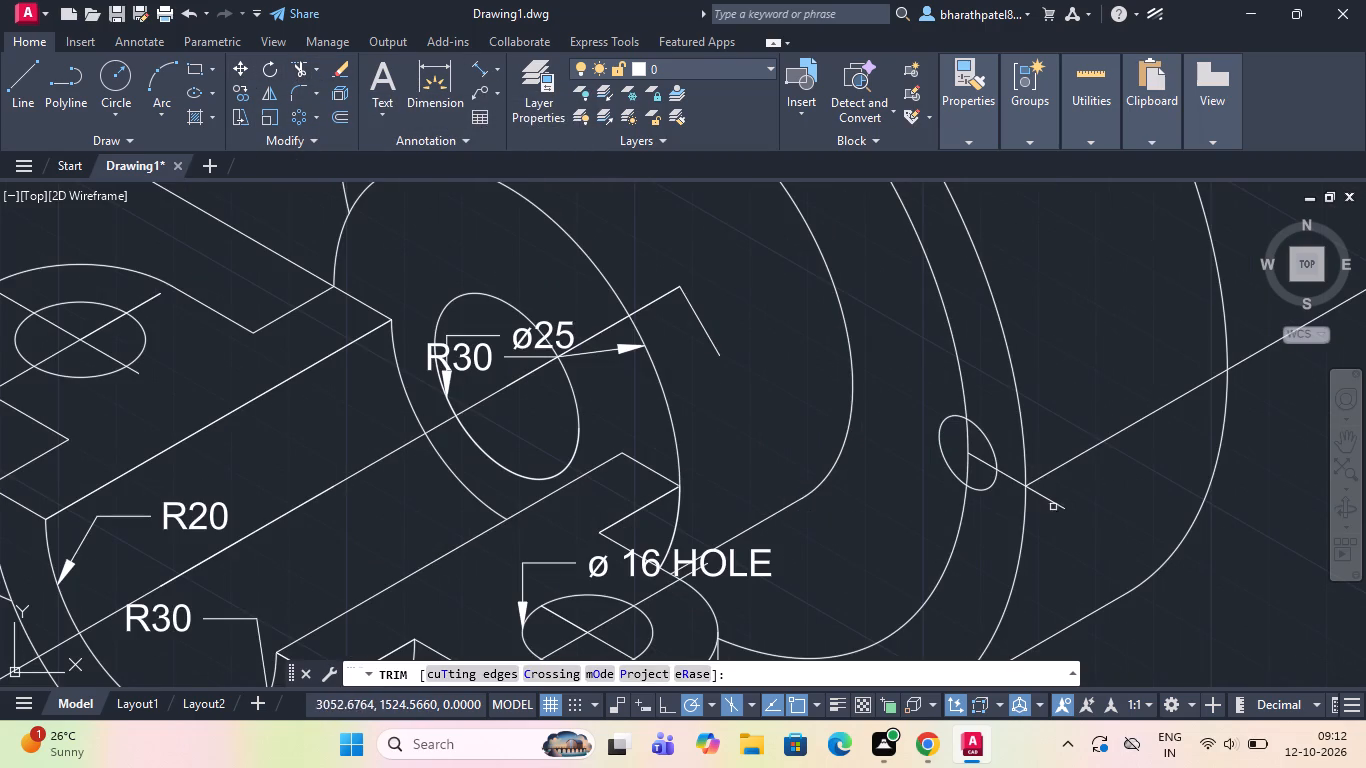
pyautogui.click(1053, 500)
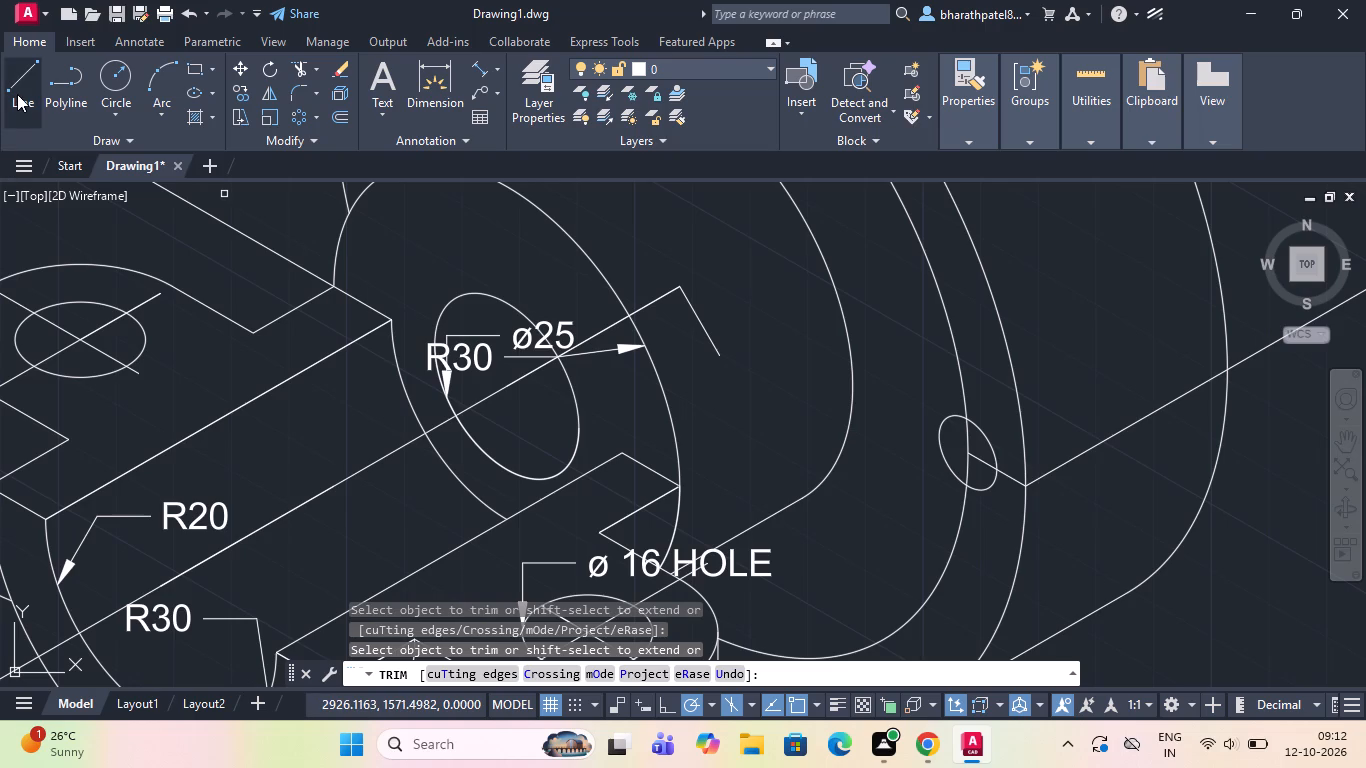
# Draw a short line at 150° from the same bolt hole's centre to just outside the hole.
pyautogui.click(17, 92)
pyautogui.scroll(4, 981, 450)
pyautogui.scroll(-2, 981, 449)
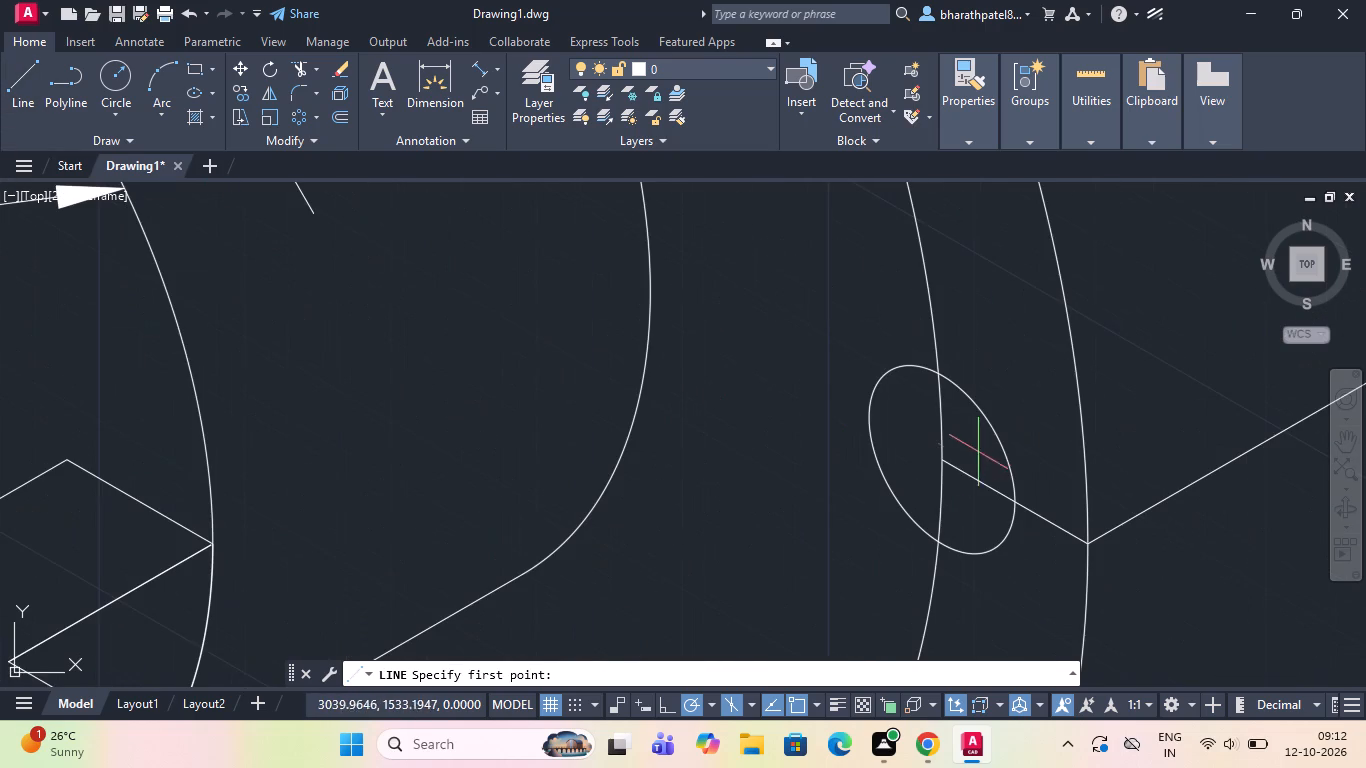
pyautogui.click(938, 459)
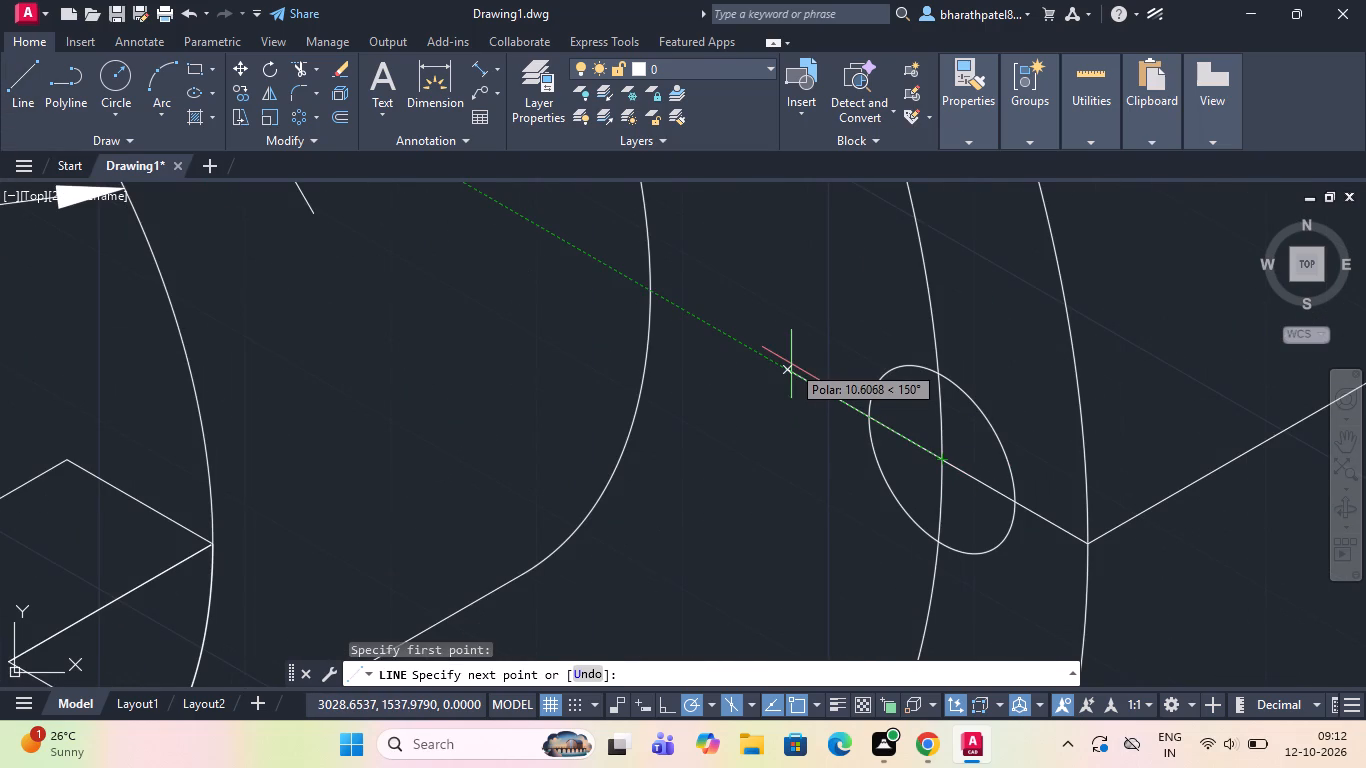
pyautogui.click(812, 382)
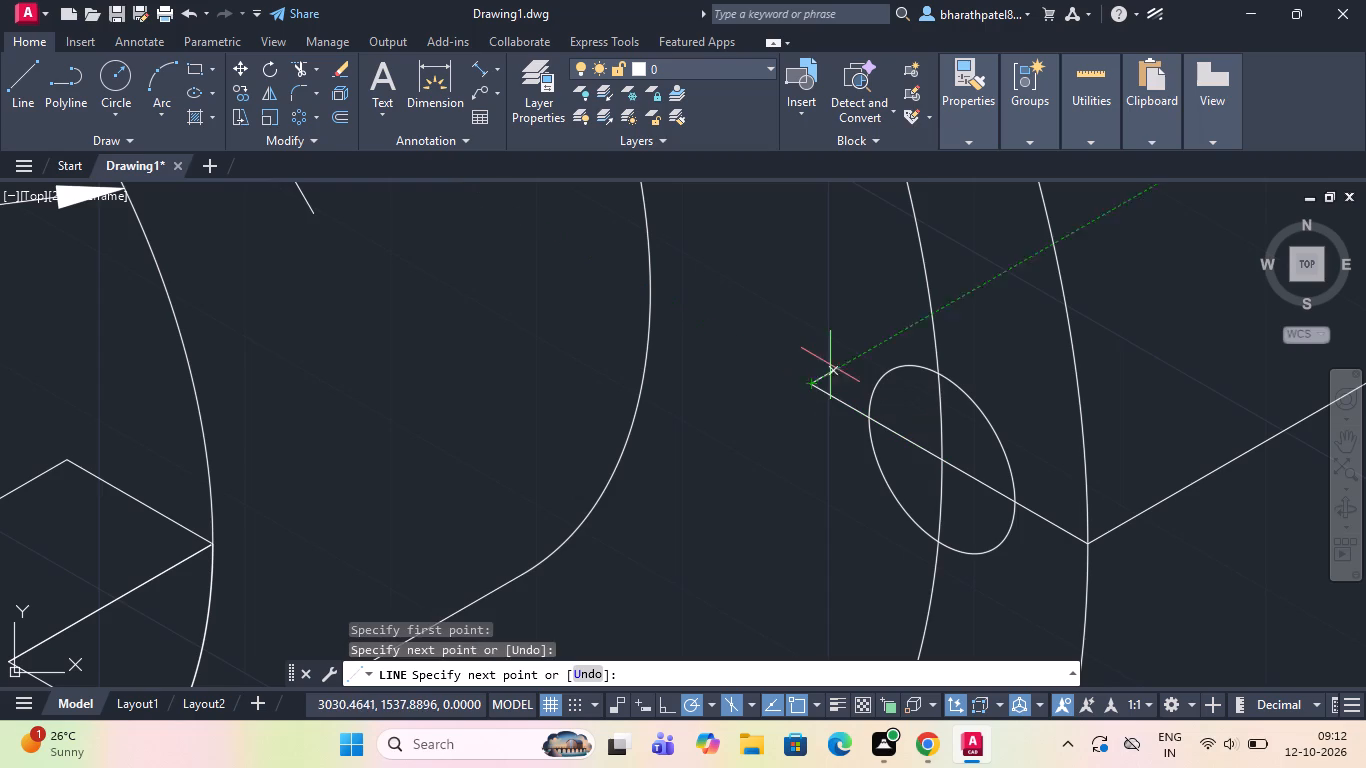
pyautogui.press('Escape')
# Draw a centre line through the flange's other bolt hole: about 13 units at 330° from its centre, and at 150° past the flange's outer edge.
pyautogui.scroll(-4, 834, 359)
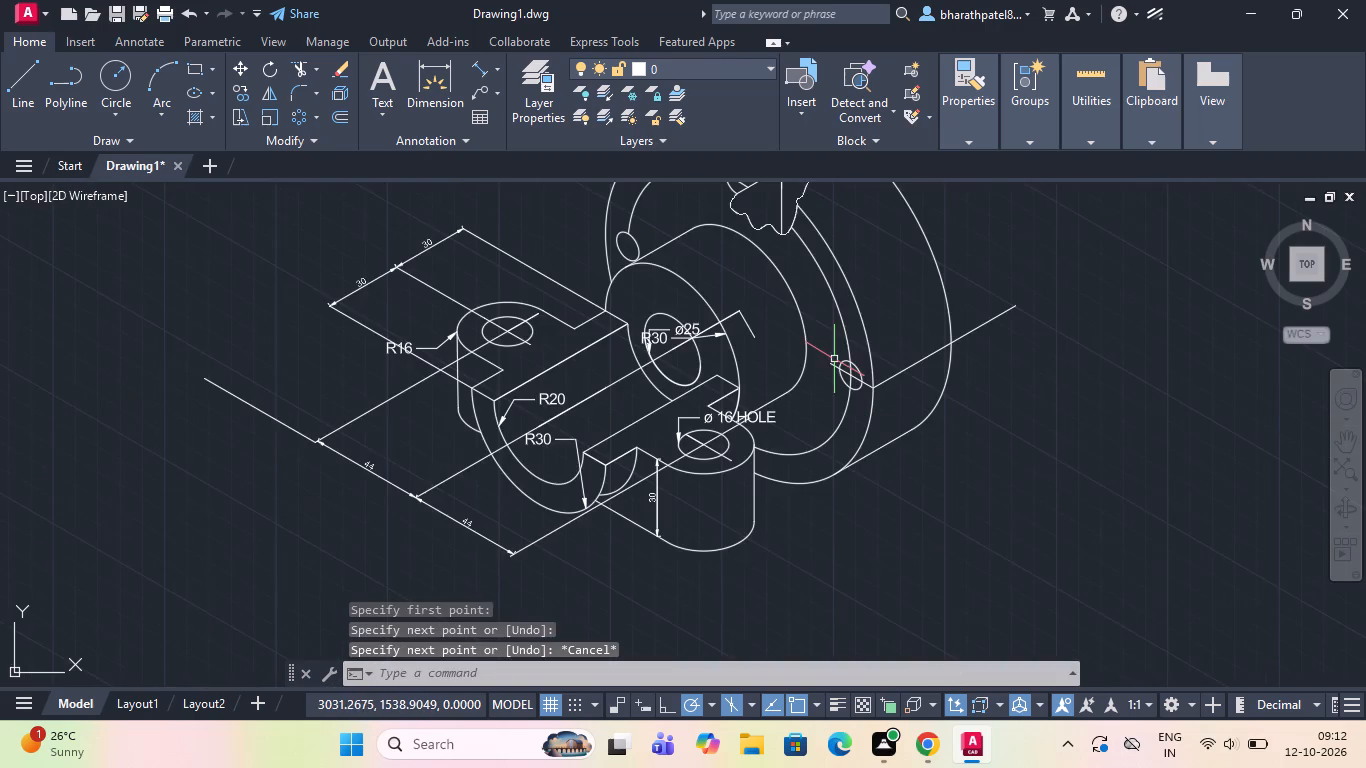
pyautogui.scroll(-2, 870, 332)
pyautogui.scroll(2, 822, 253)
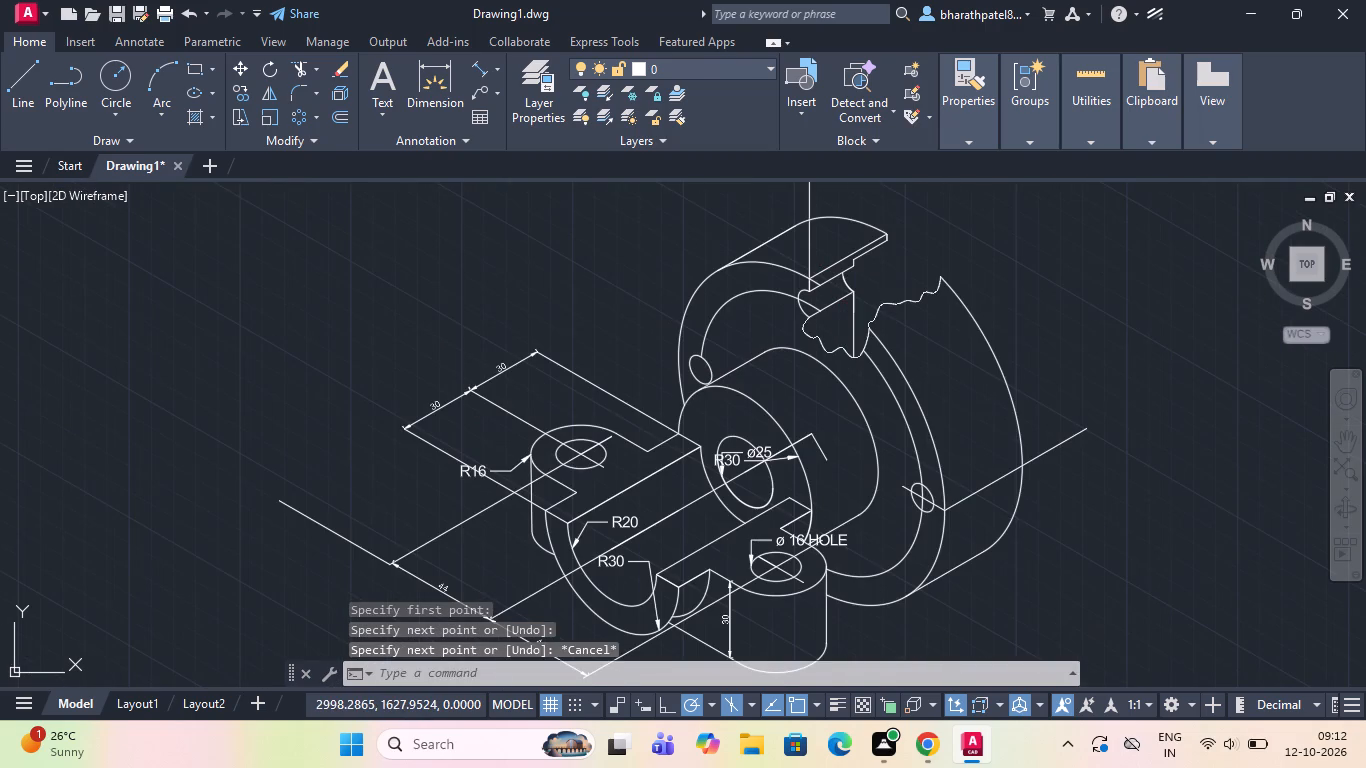
pyautogui.click(14, 74)
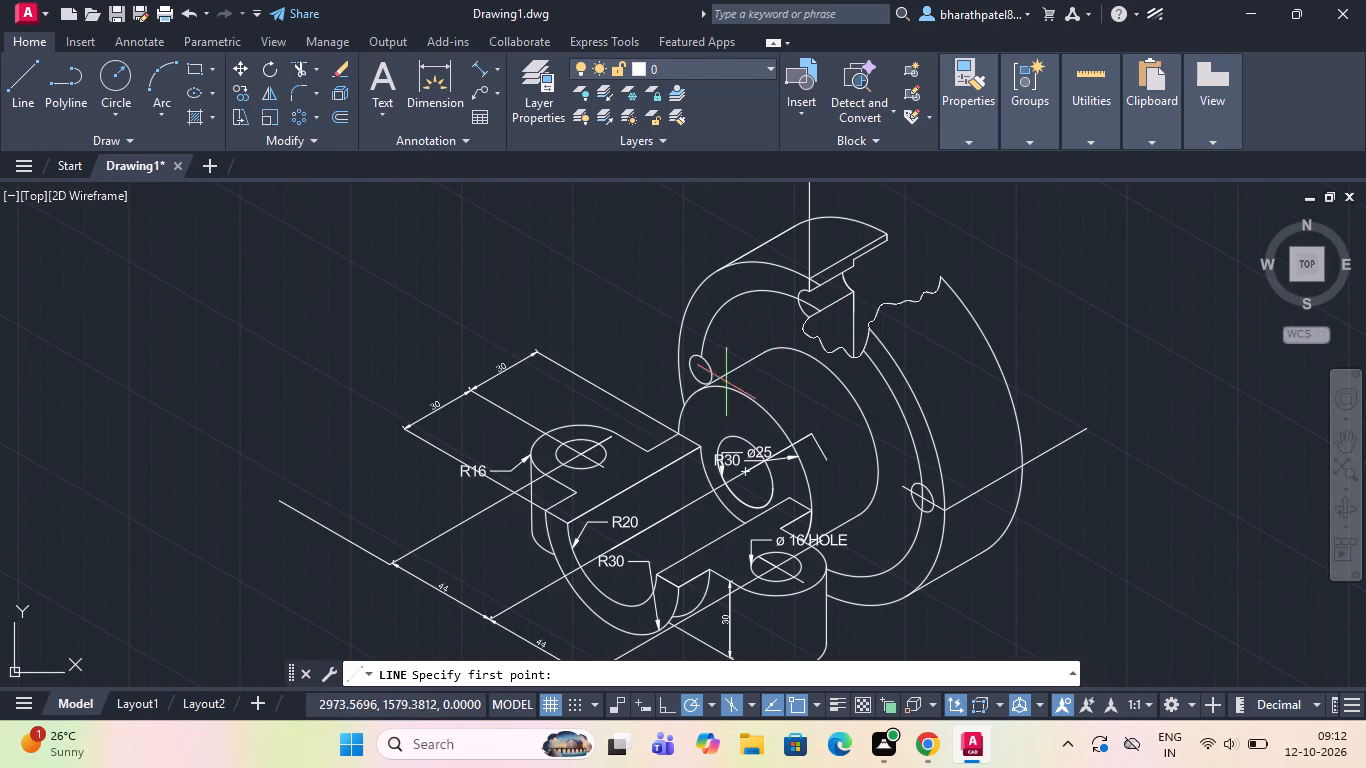
pyautogui.scroll(3, 699, 382)
pyautogui.click(701, 326)
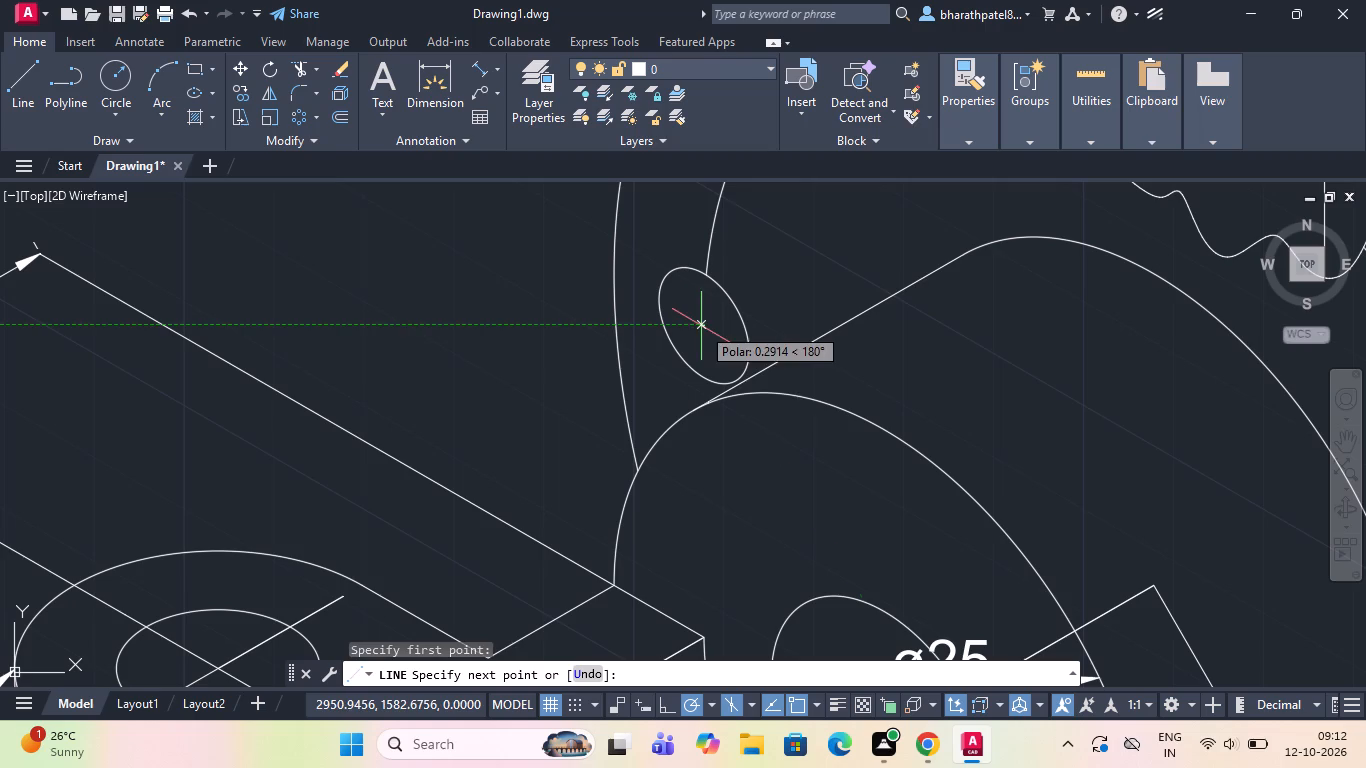
pyautogui.click(825, 388)
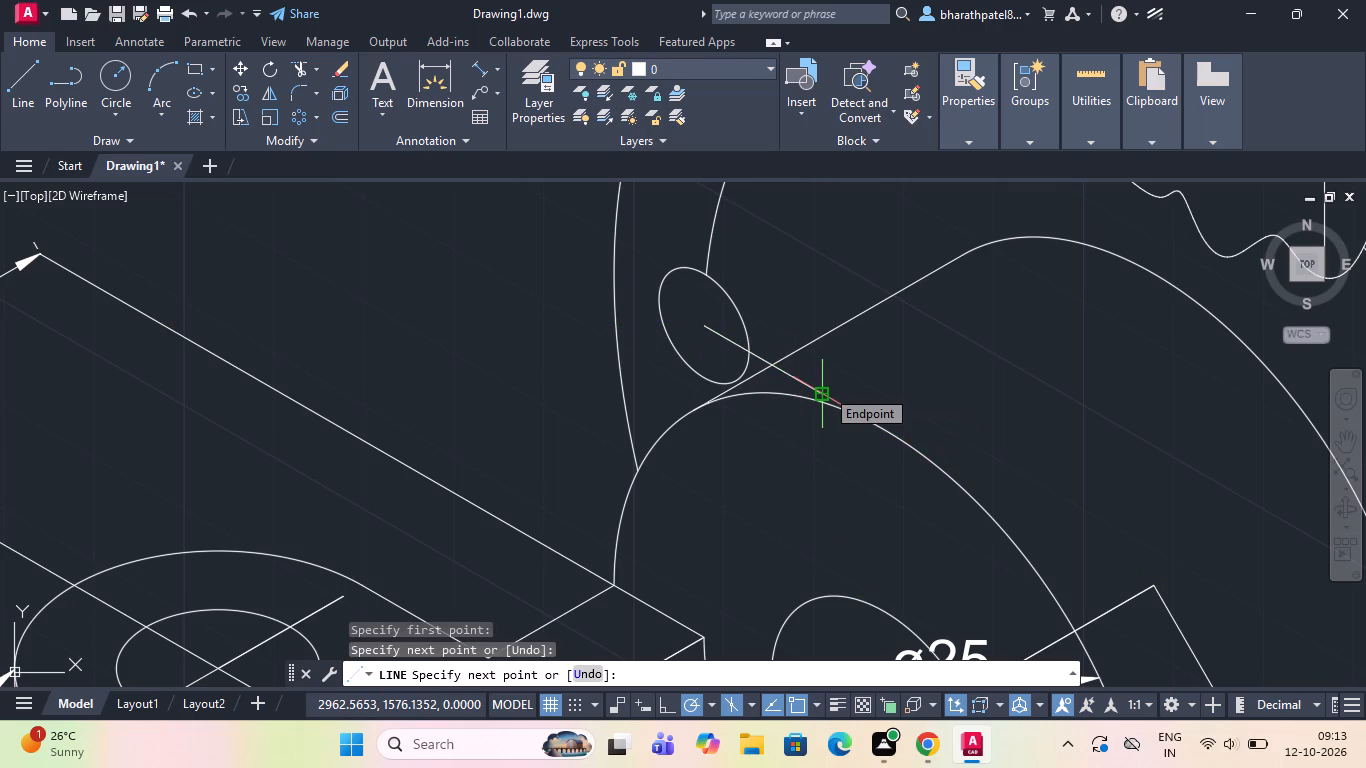
pyautogui.press('Escape')
pyautogui.click(26, 73)
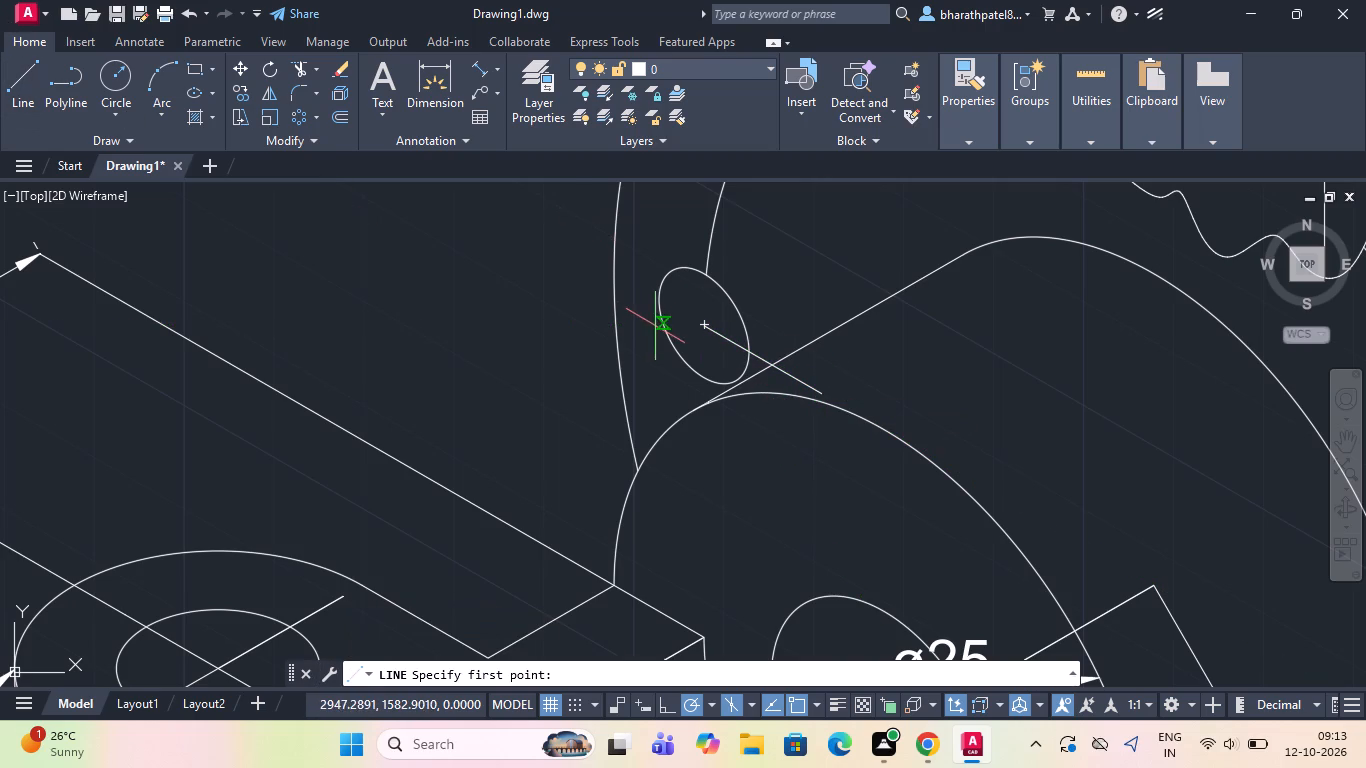
pyautogui.click(703, 324)
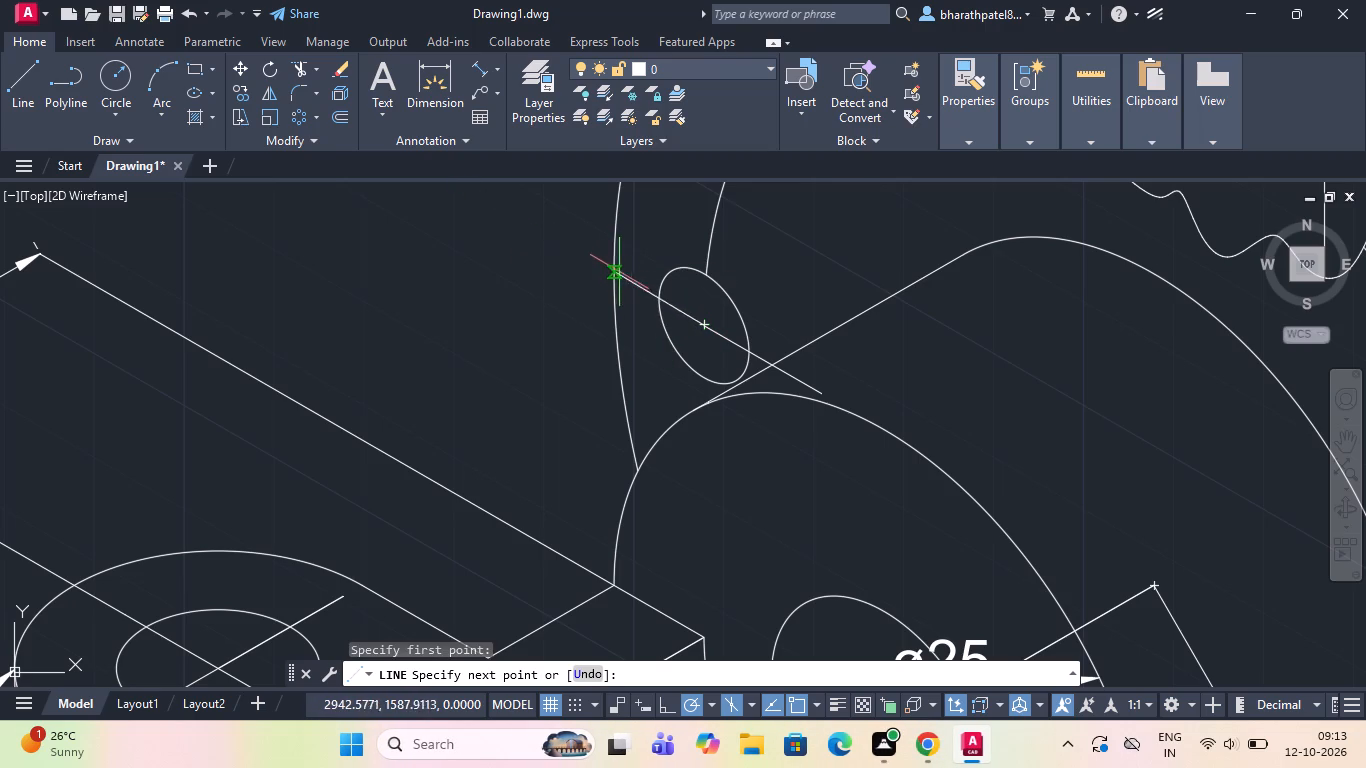
pyautogui.click(542, 235)
pyautogui.press('Escape')
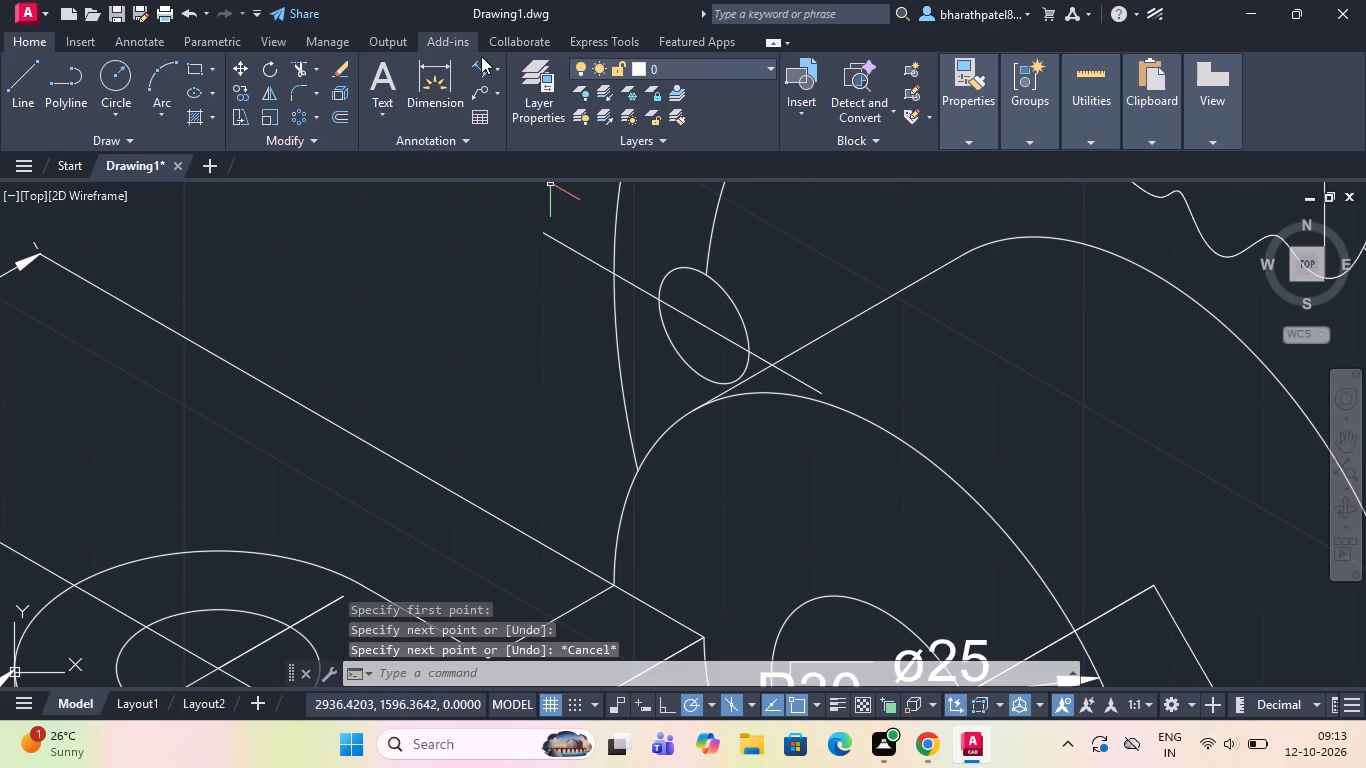
# Trim this centre line's two overhangs, beyond the flange's outer edge and beyond the hub's upper straight edge.
pyautogui.click(303, 63)
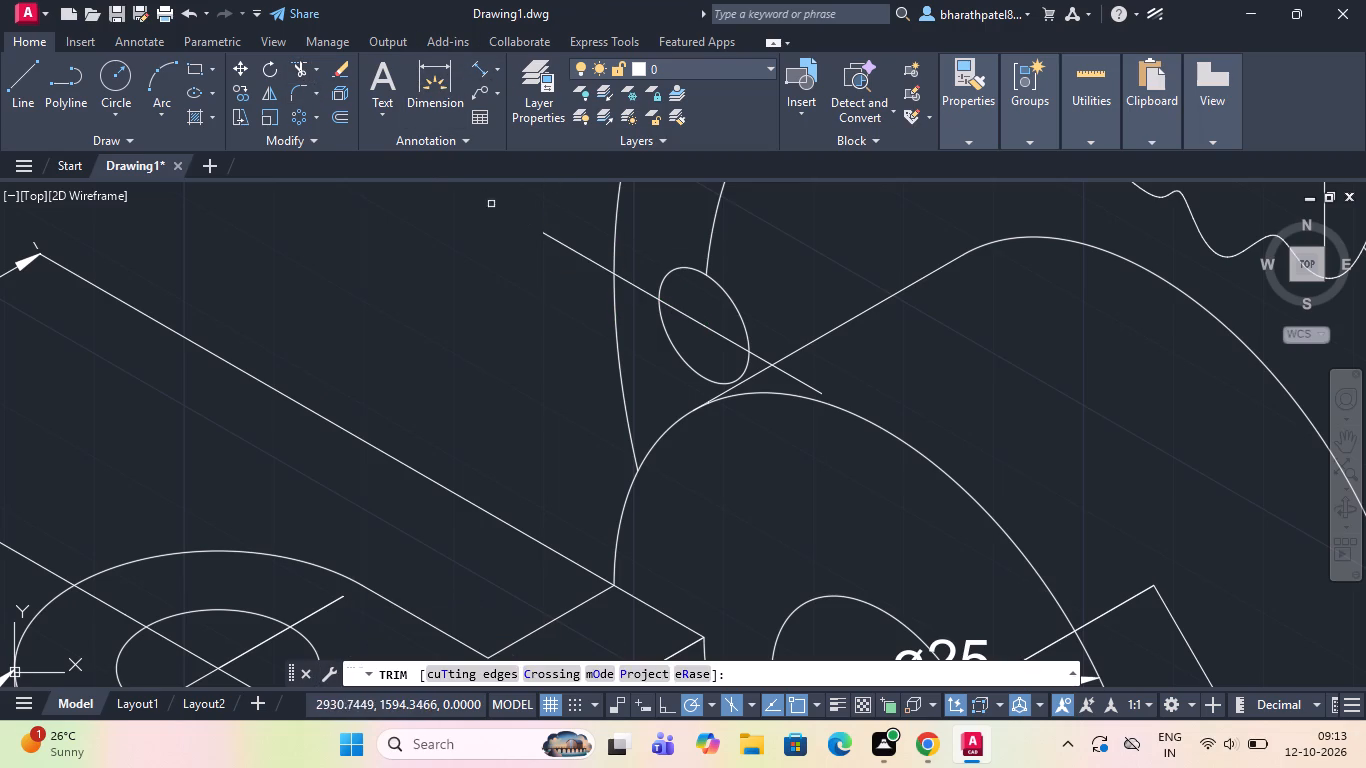
pyautogui.moveTo(573, 214); pyautogui.dragTo(542, 312)
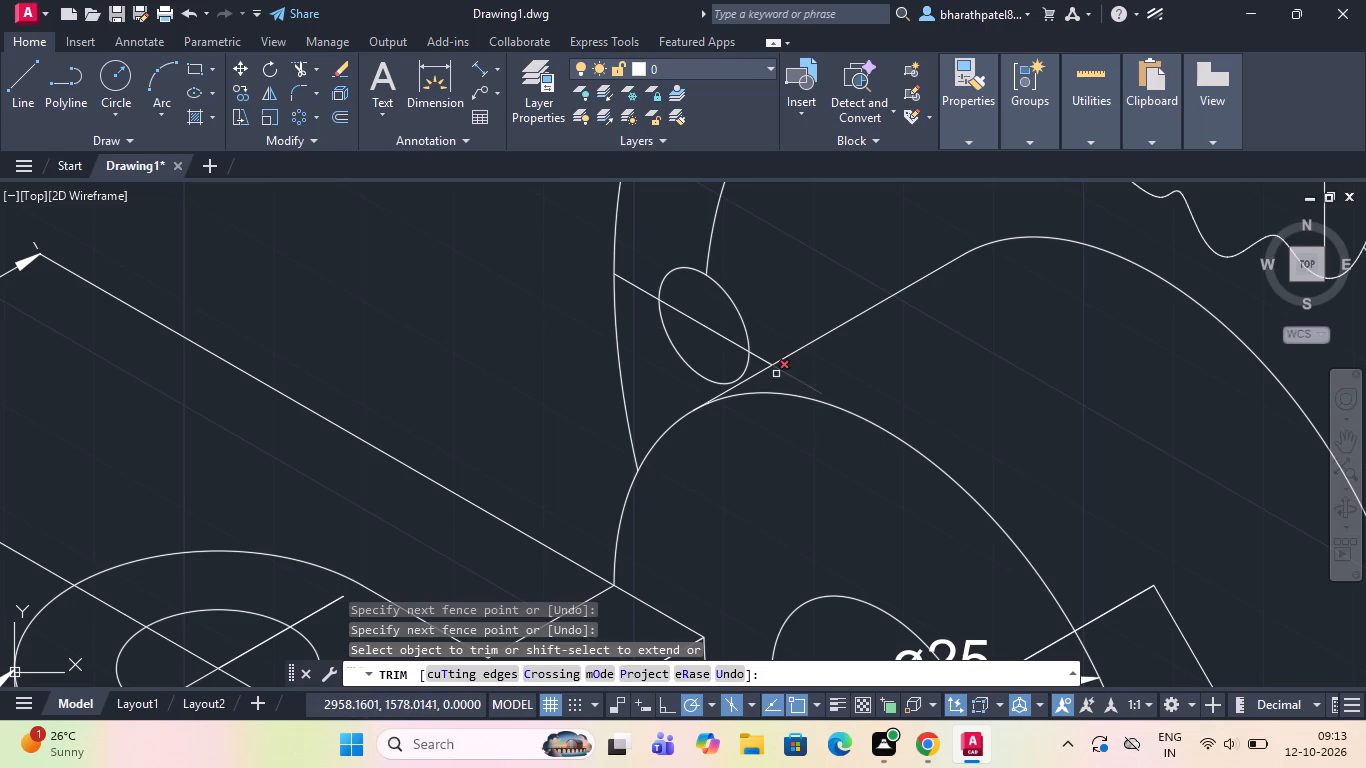
pyautogui.click(783, 373)
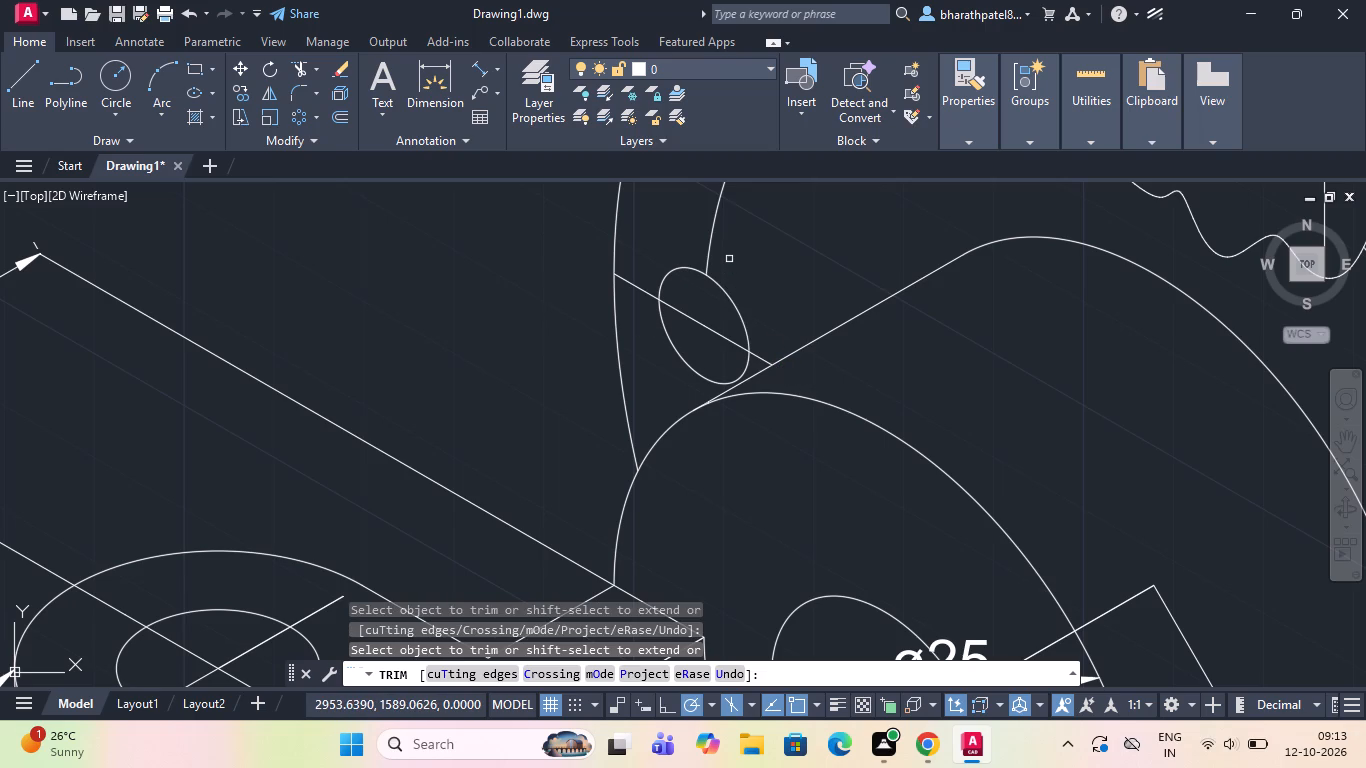
# Draw a vertical centre line through the same bolt hole, from its upper edge via its inclined centre line to just below the hole.
pyautogui.scroll(-2, 728, 259)
pyautogui.click(10, 89)
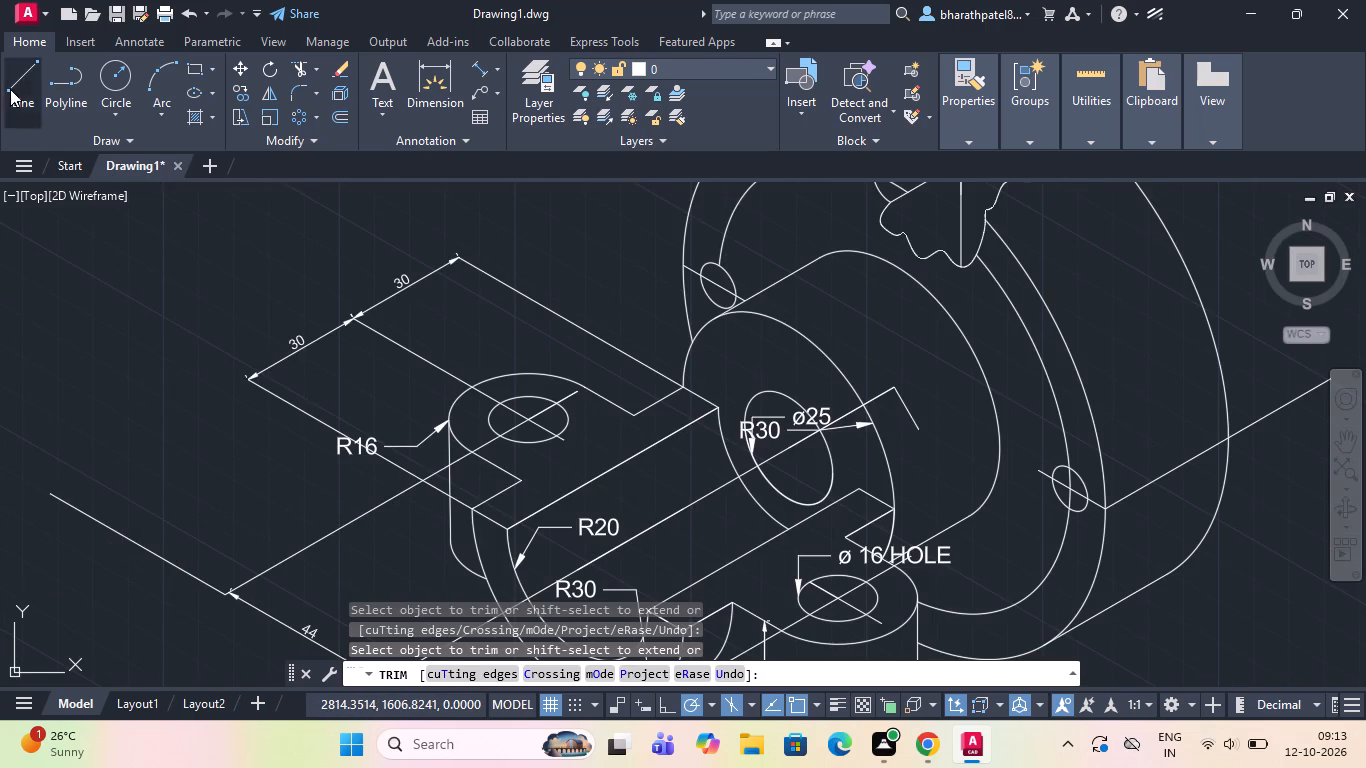
pyautogui.scroll(3, 757, 327)
pyautogui.scroll(-2, 756, 337)
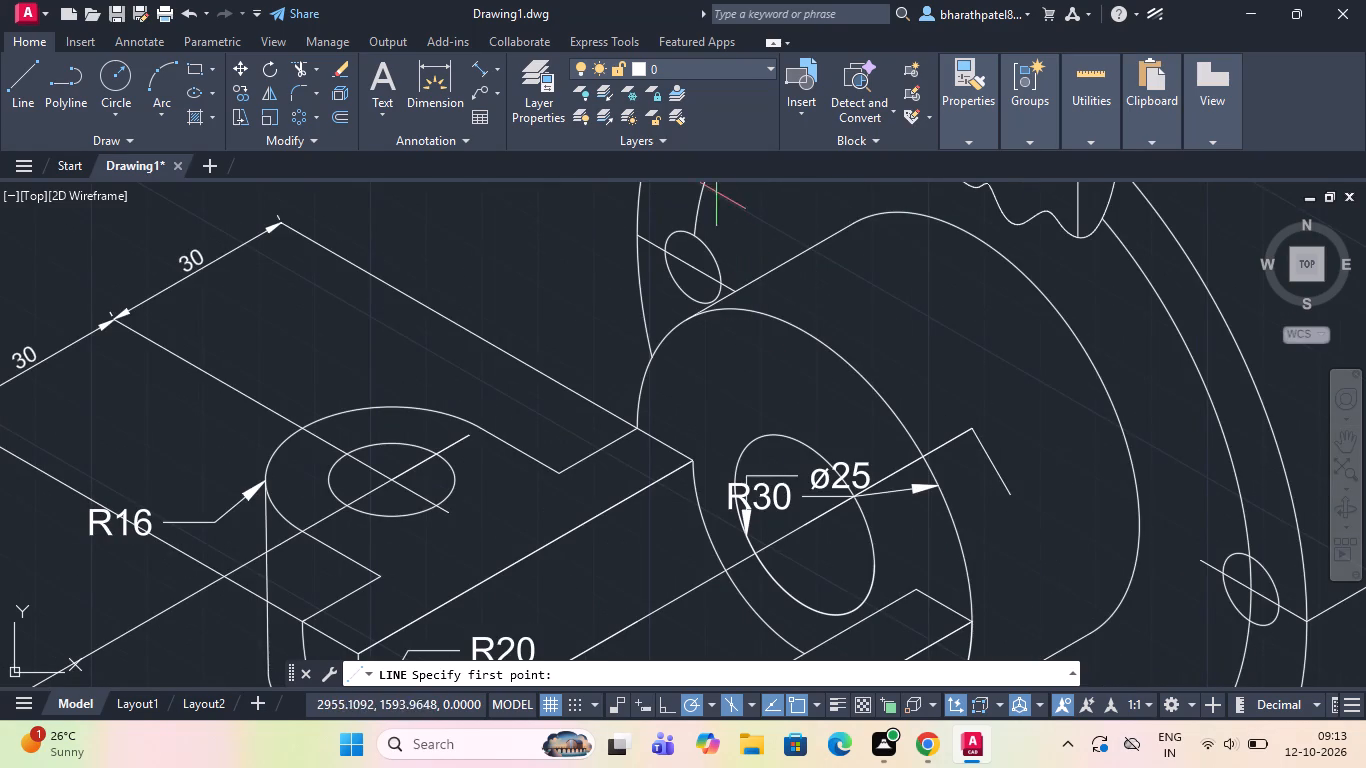
pyautogui.click(691, 241)
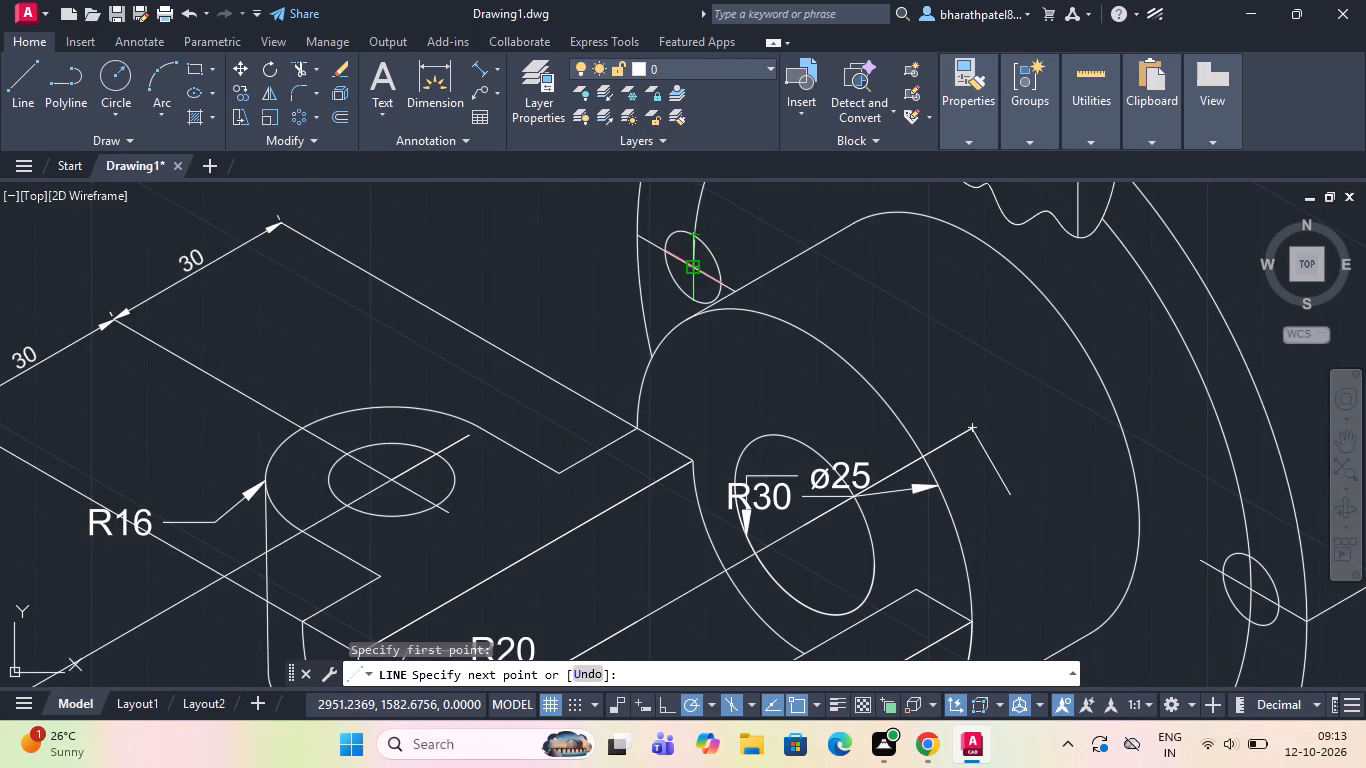
pyautogui.scroll(3, 688, 272)
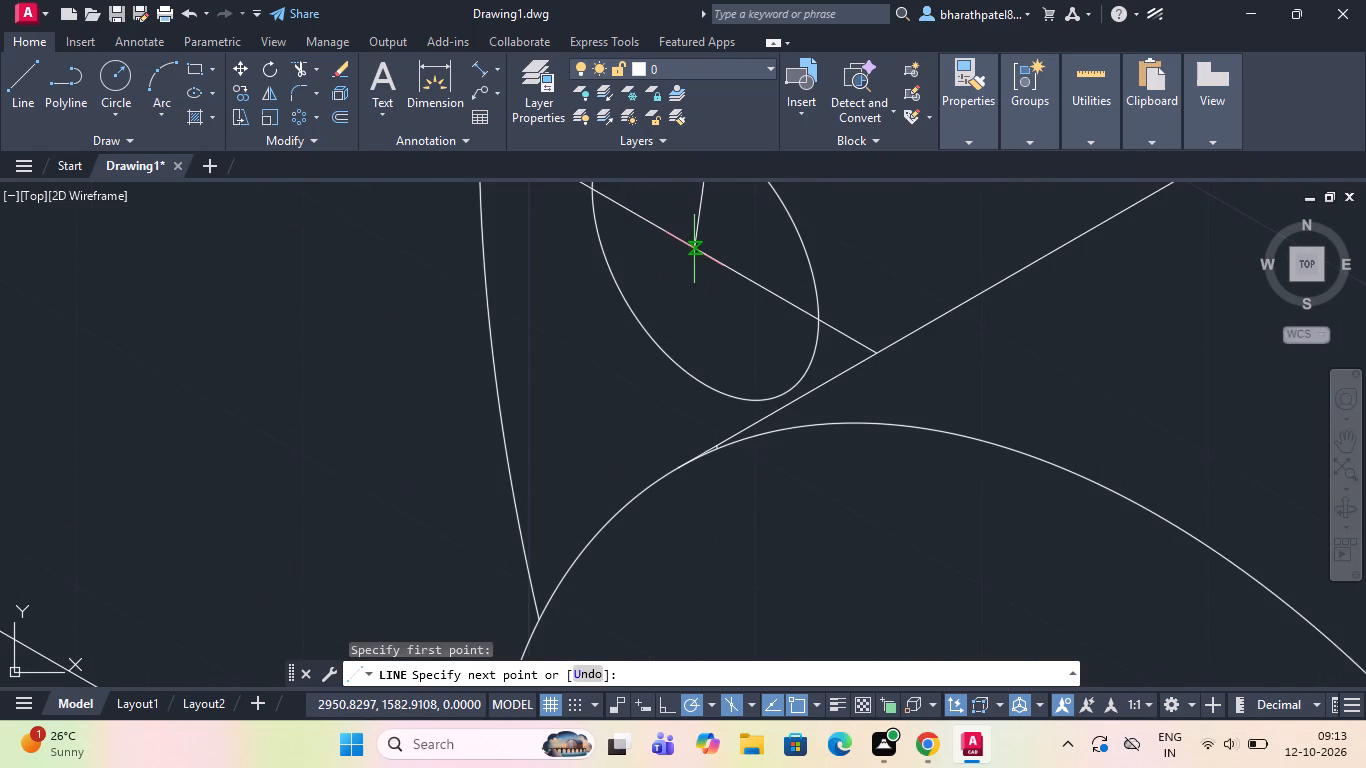
pyautogui.click(694, 249)
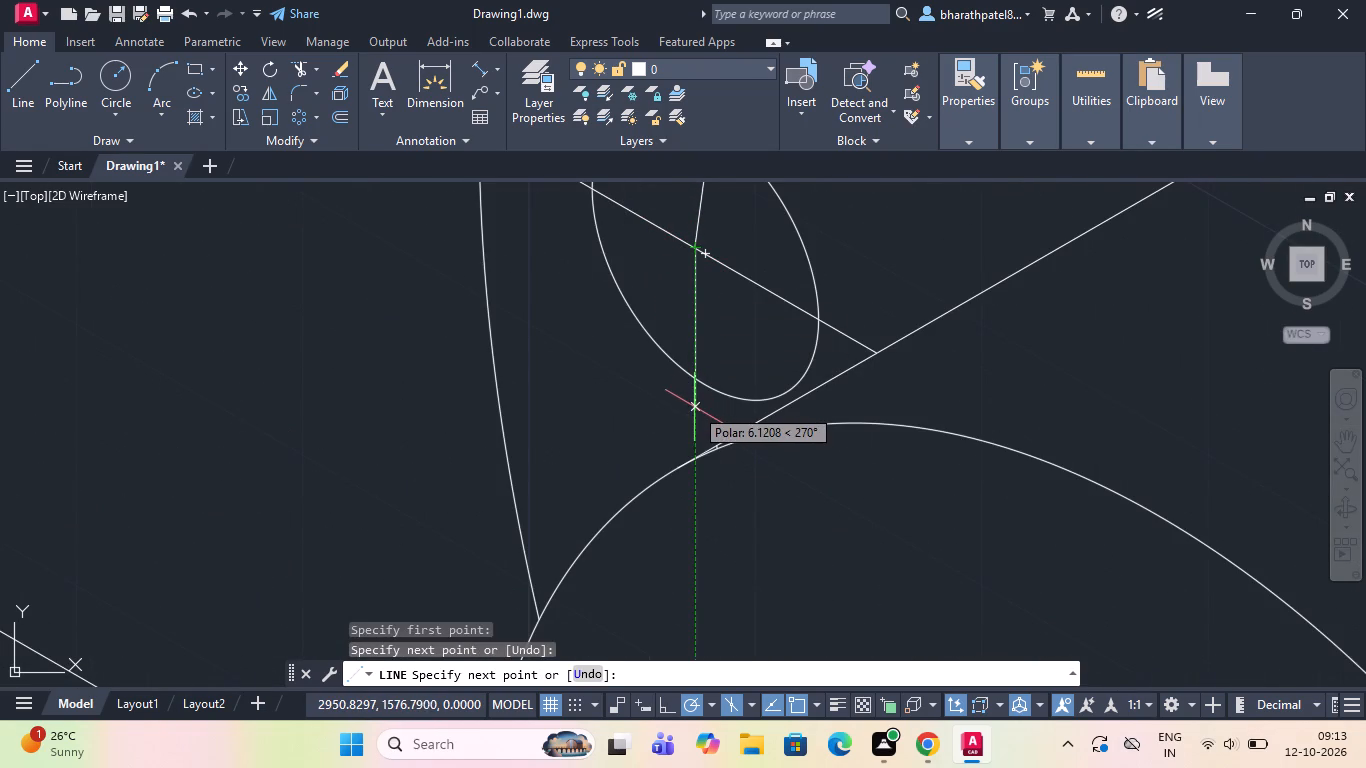
pyautogui.click(696, 398)
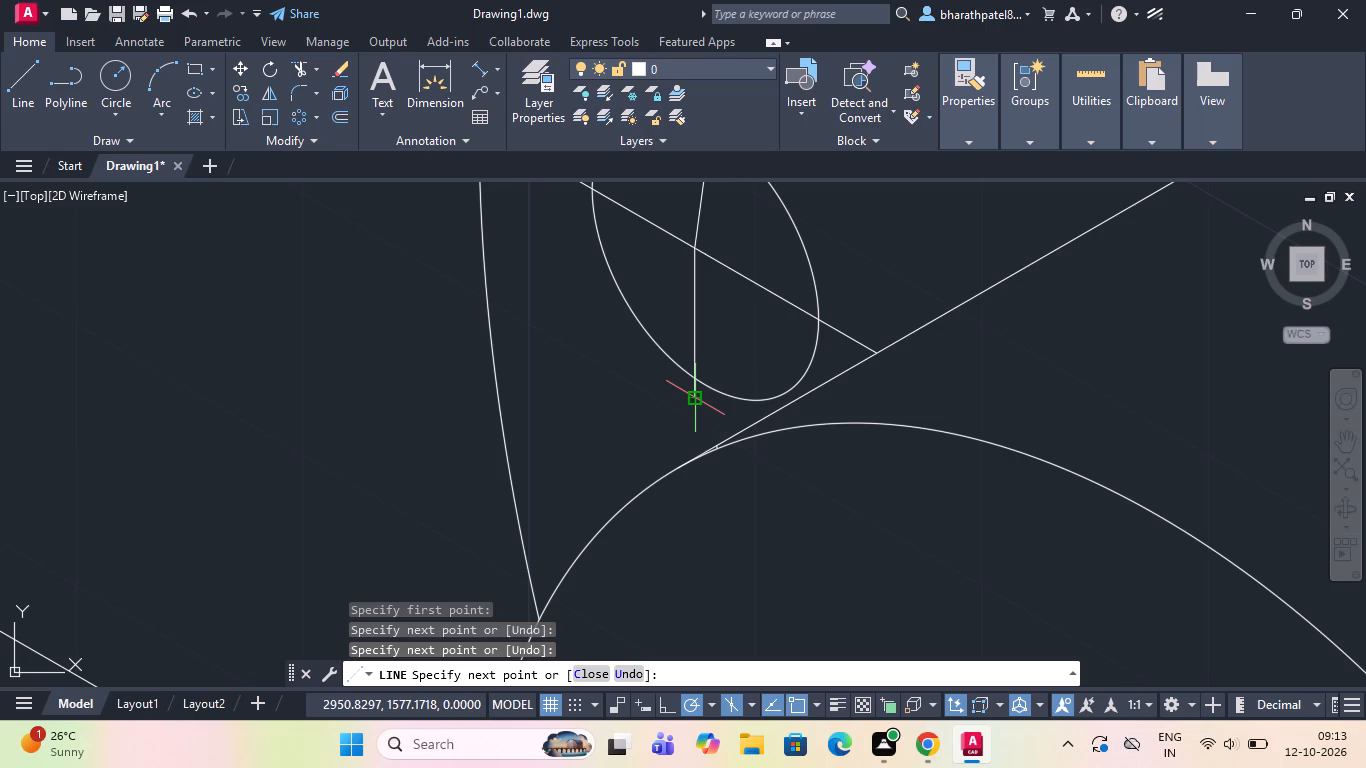
pyautogui.press('Escape')
# Draw a line about 26 units long at 270° from the central bore's centre, crossing the half-cylinder's lower straight edge.
pyautogui.scroll(-2, 694, 413)
pyautogui.scroll(-3, 800, 407)
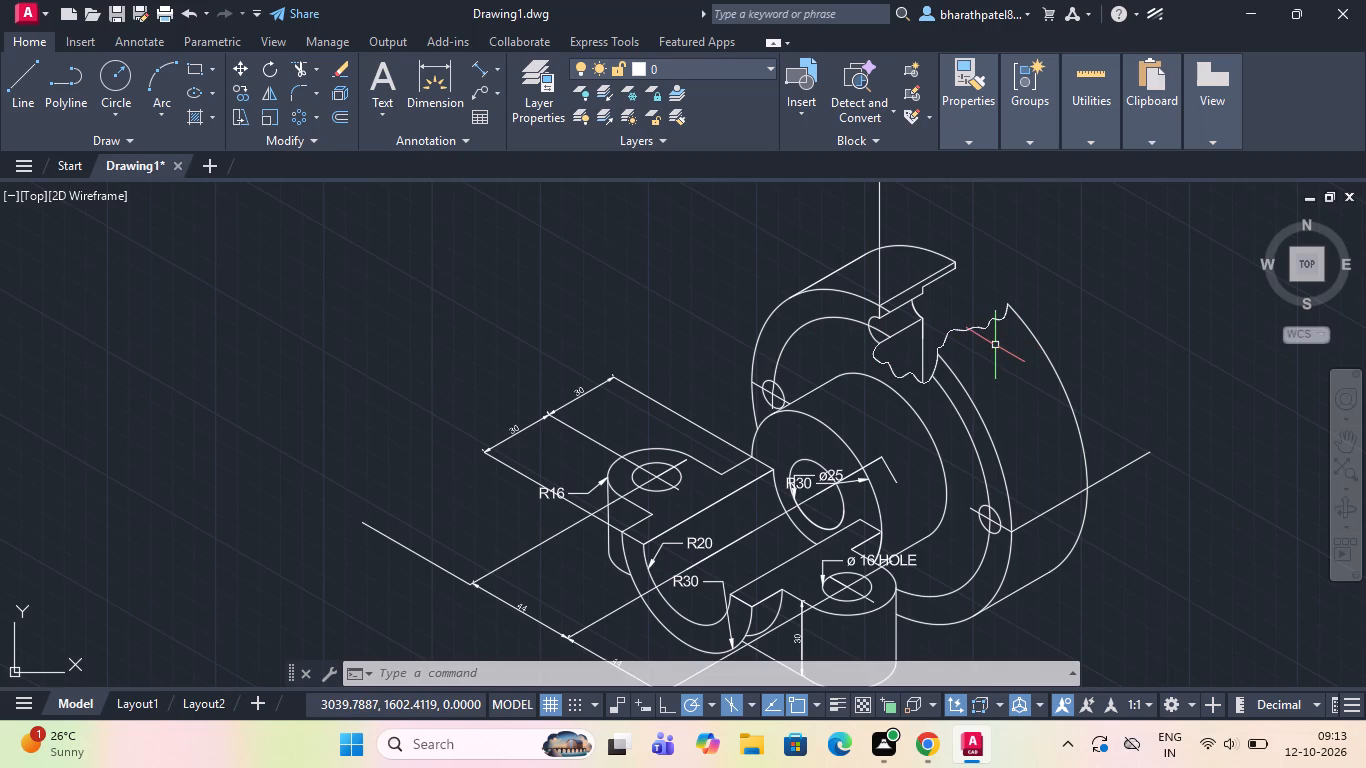
pyautogui.click(10, 86)
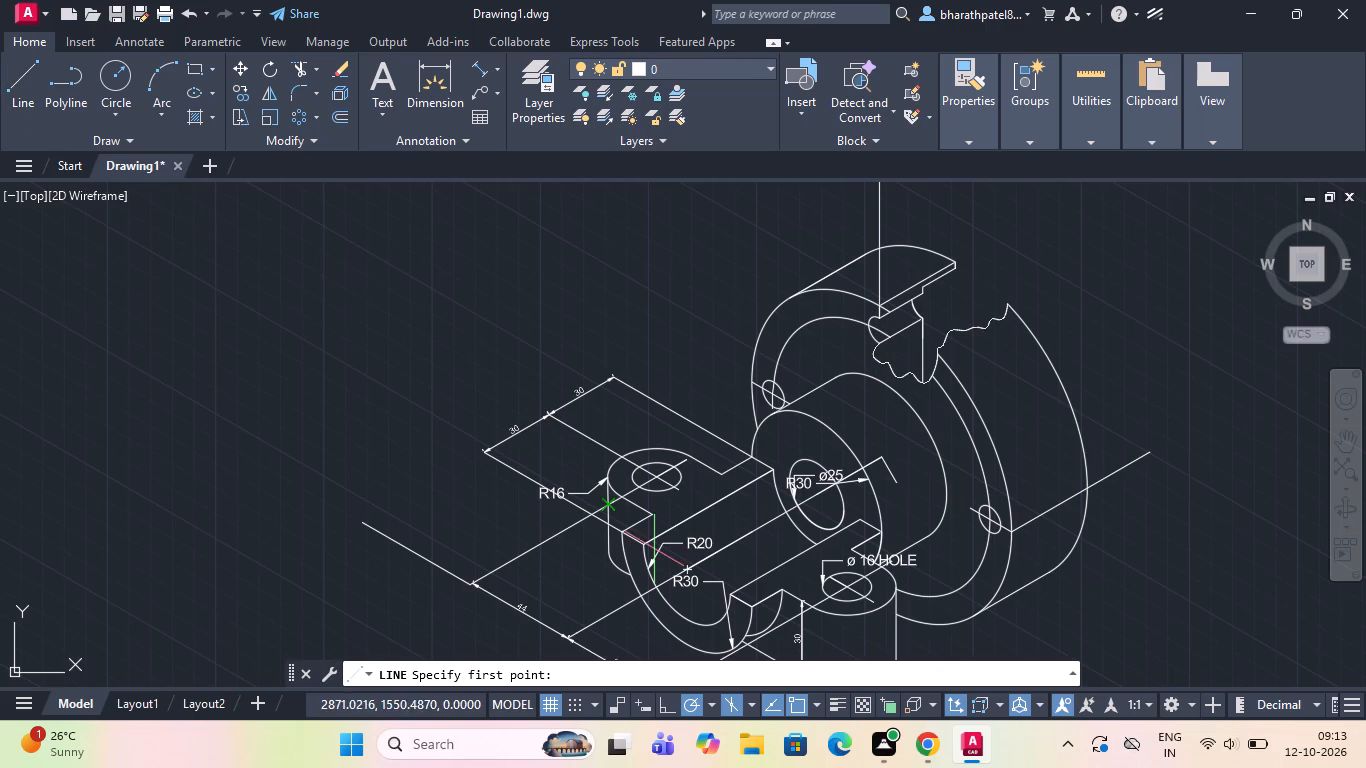
pyautogui.scroll(3, 792, 568)
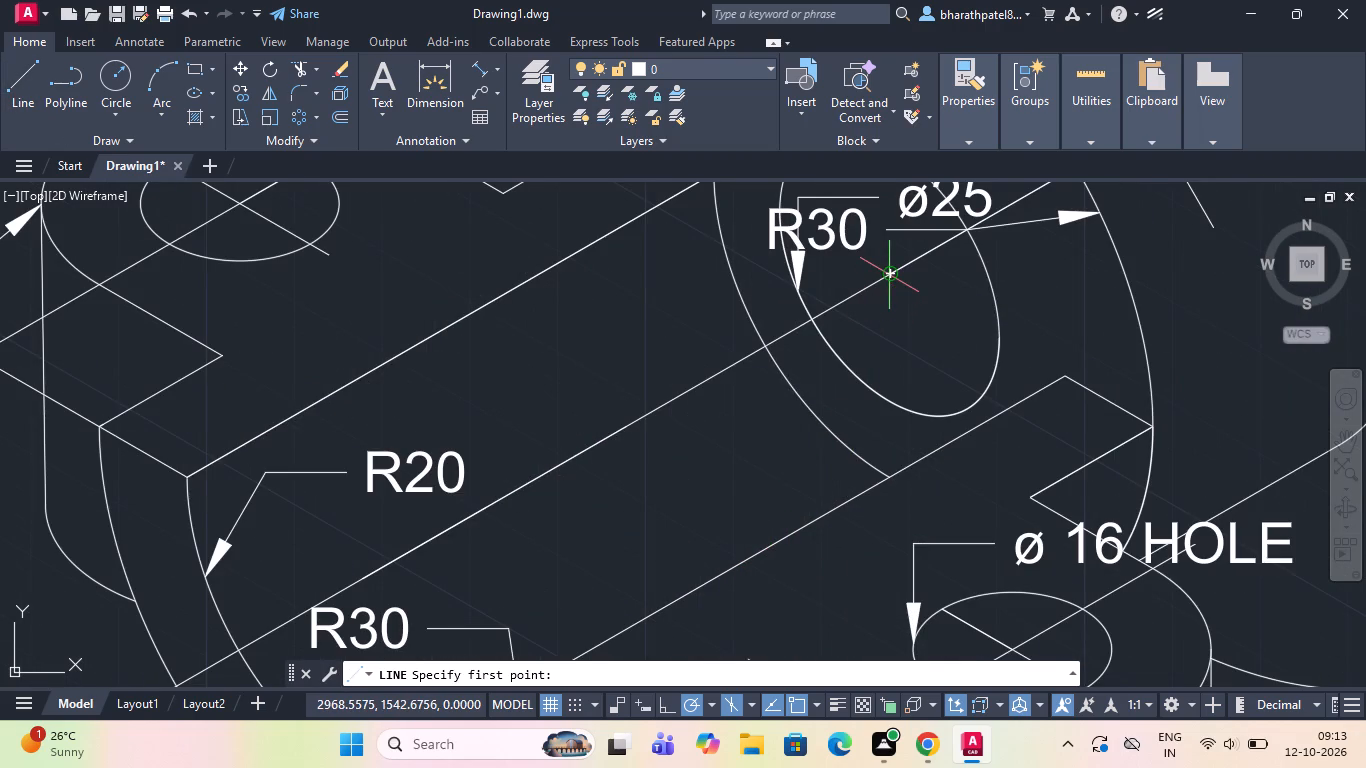
pyautogui.click(889, 277)
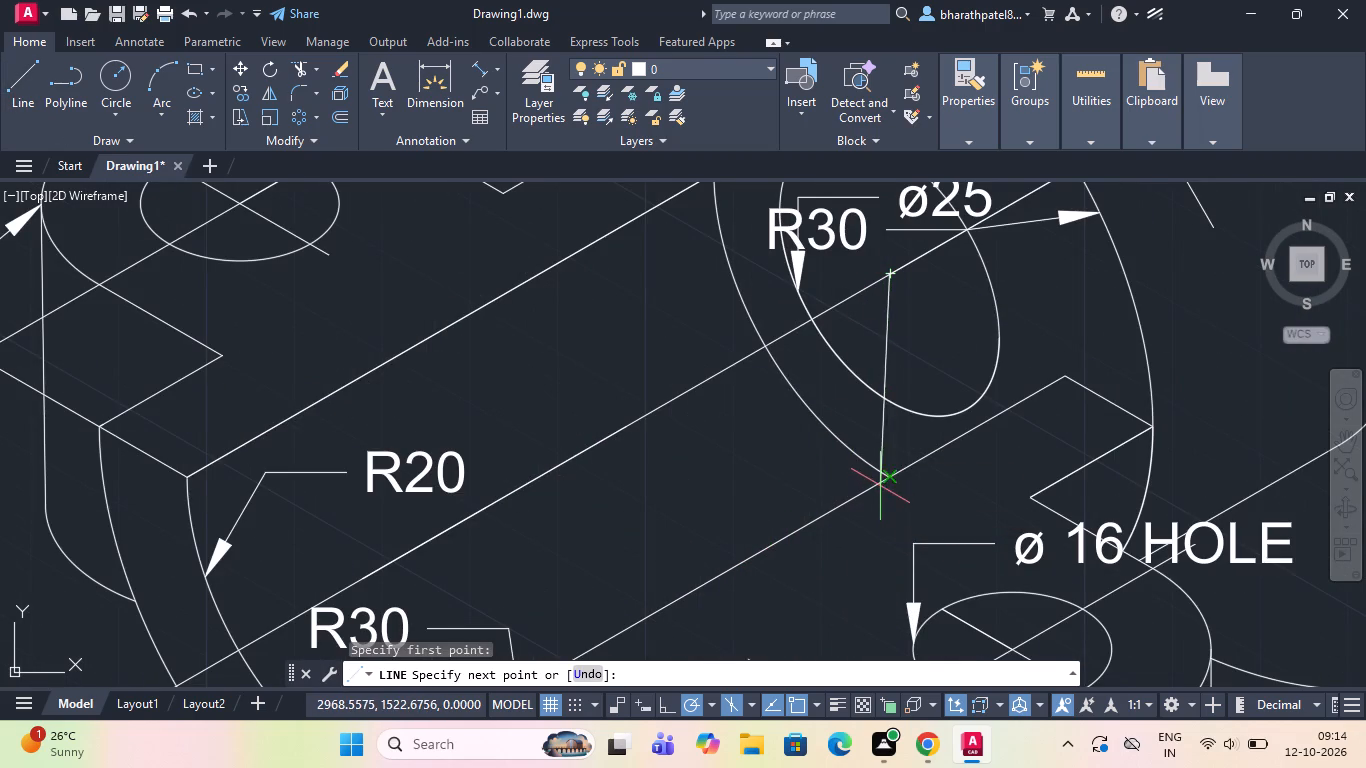
pyautogui.click(884, 539)
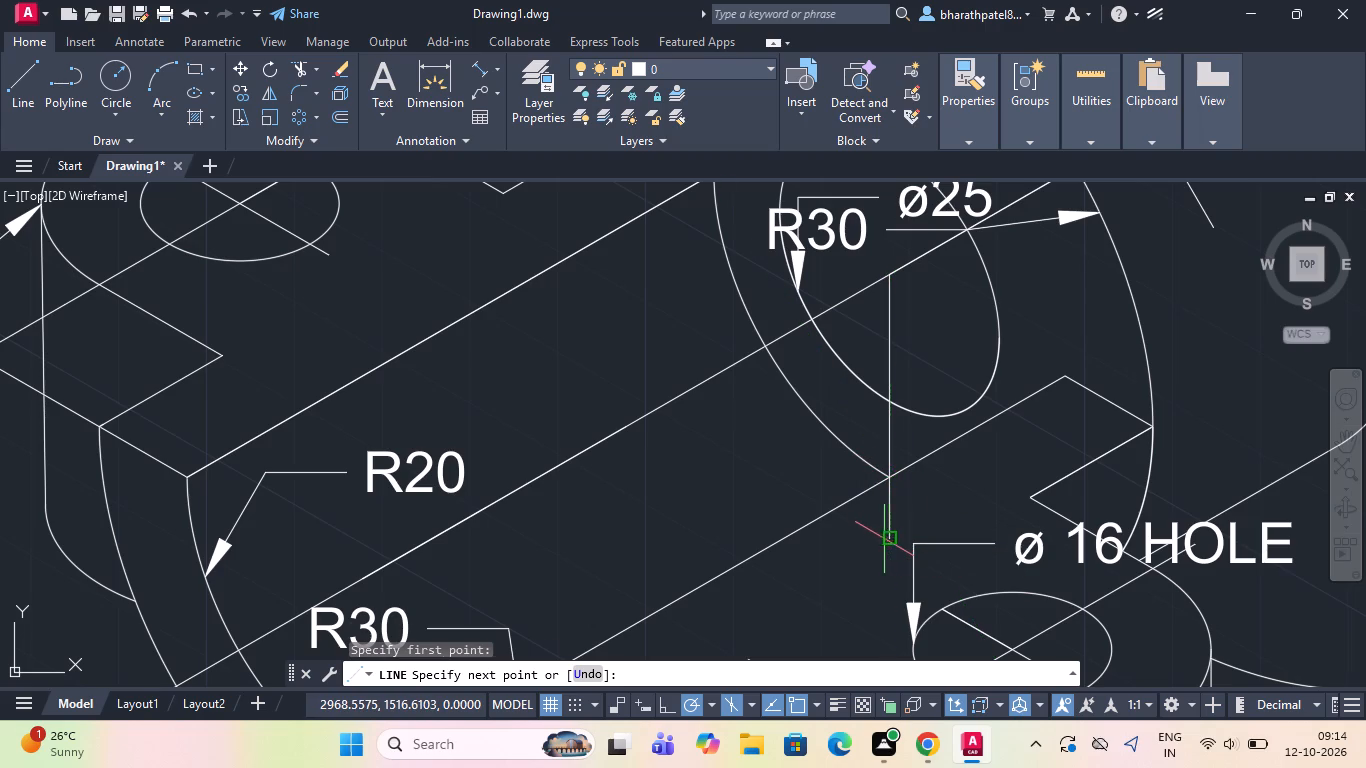
pyautogui.press('Escape')
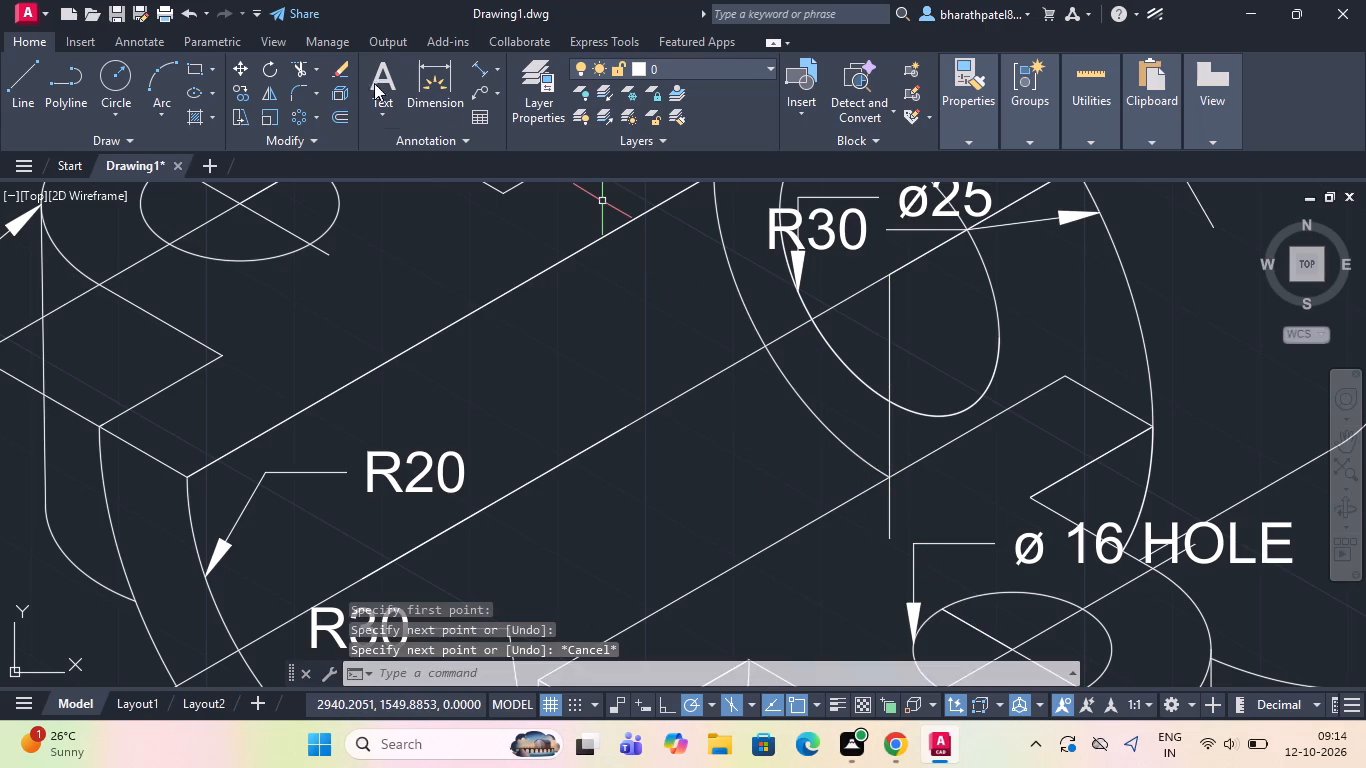
# Trim the vertical line's overhang below the half-cylinder's straight edge.
pyautogui.click(292, 63)
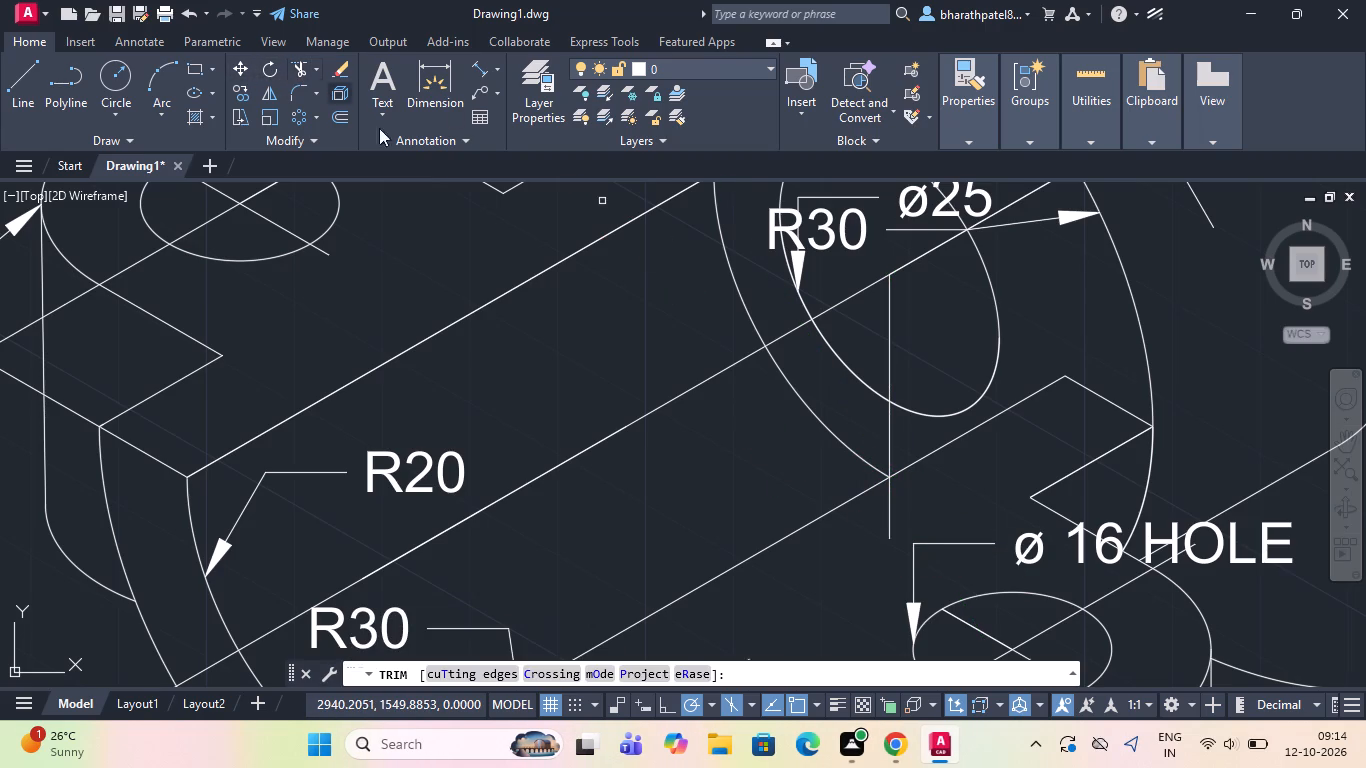
pyautogui.click(864, 520)
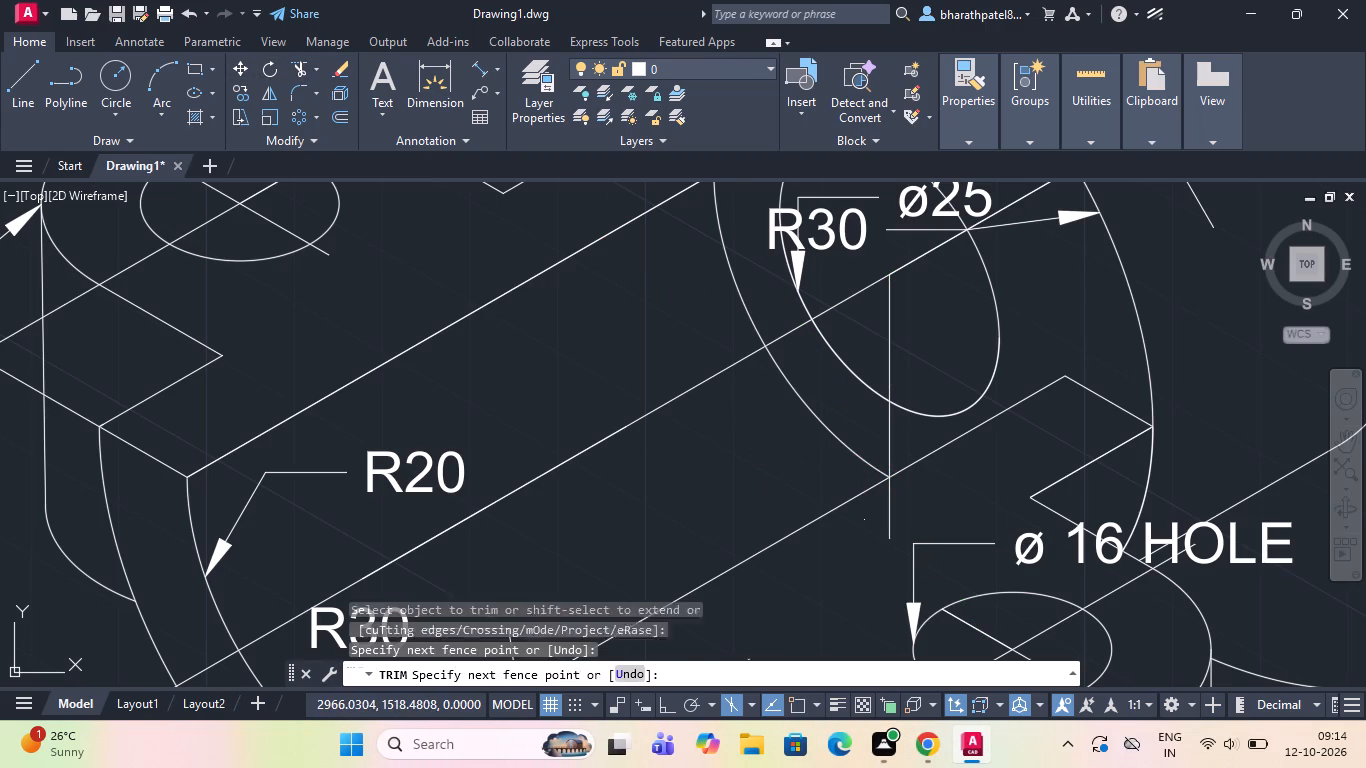
pyautogui.click(925, 501)
# Draw a vertical line from the central bore's centre up to just beyond the hub's front-face arc.
pyautogui.click(1, 88)
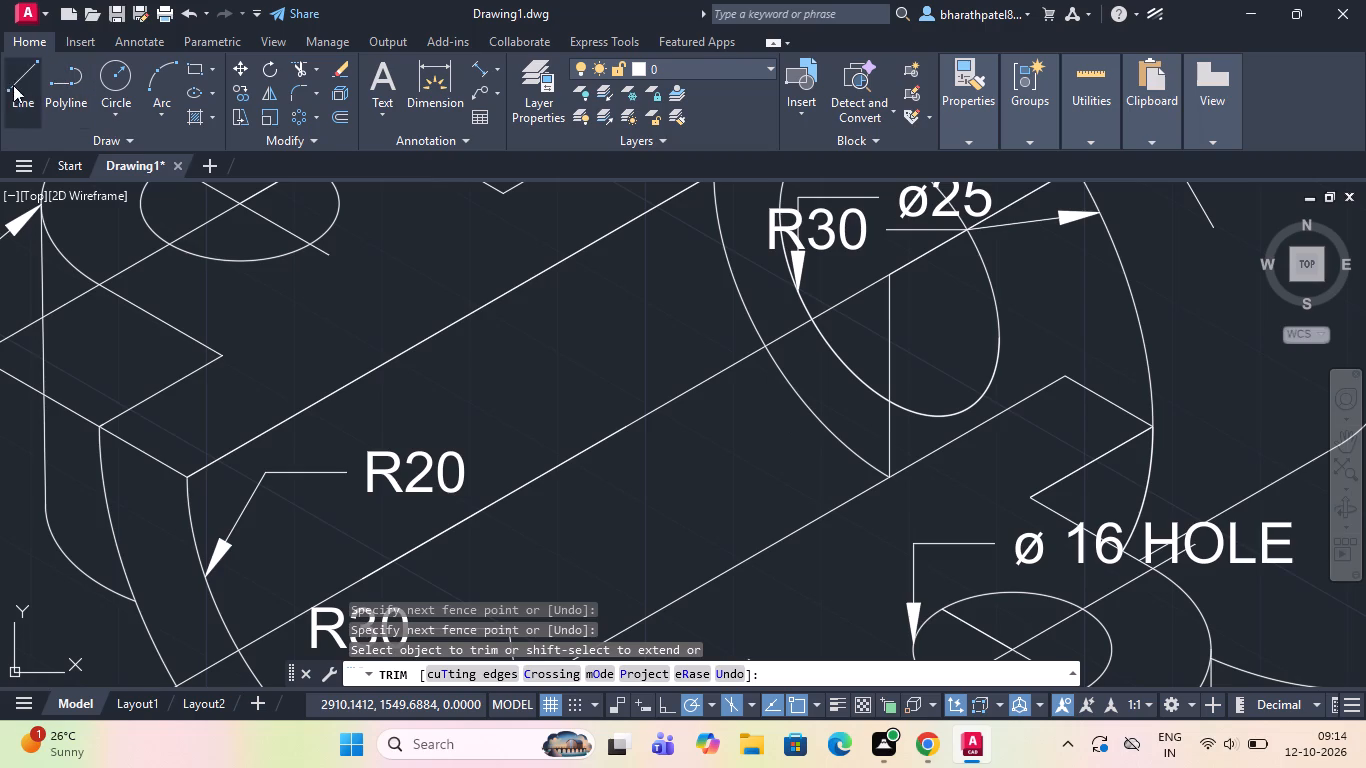
pyautogui.click(14, 84)
pyautogui.scroll(-2, 336, 381)
pyautogui.scroll(-4, 453, 283)
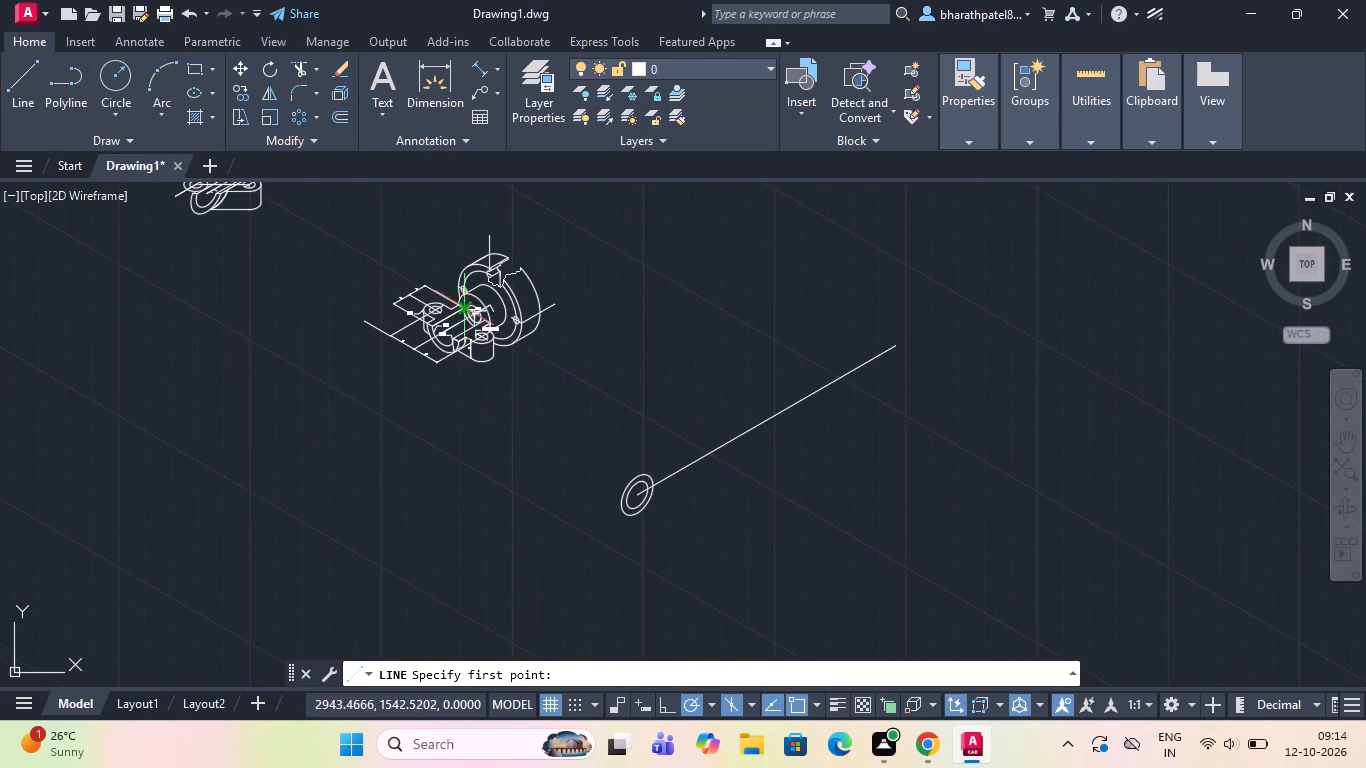
pyautogui.scroll(2, 423, 210)
pyautogui.scroll(4, 556, 463)
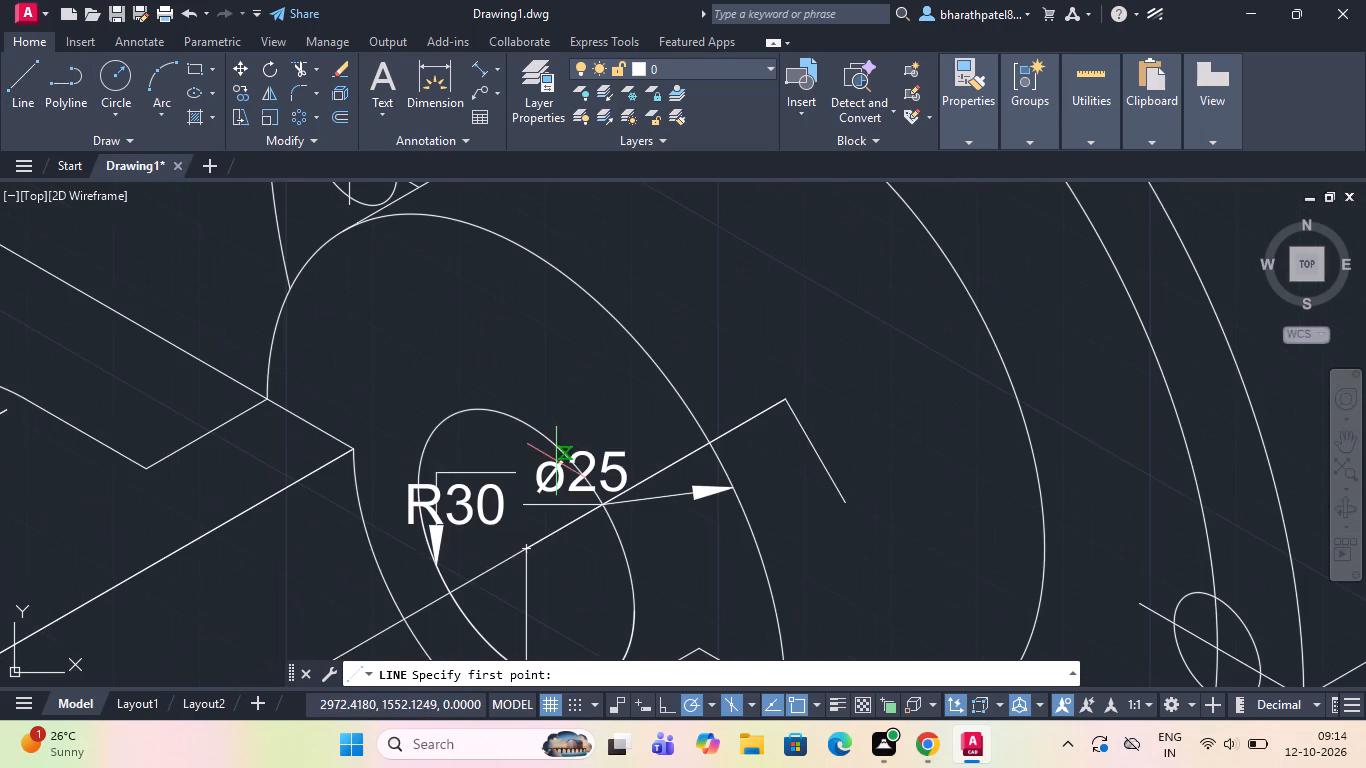
pyautogui.click(530, 549)
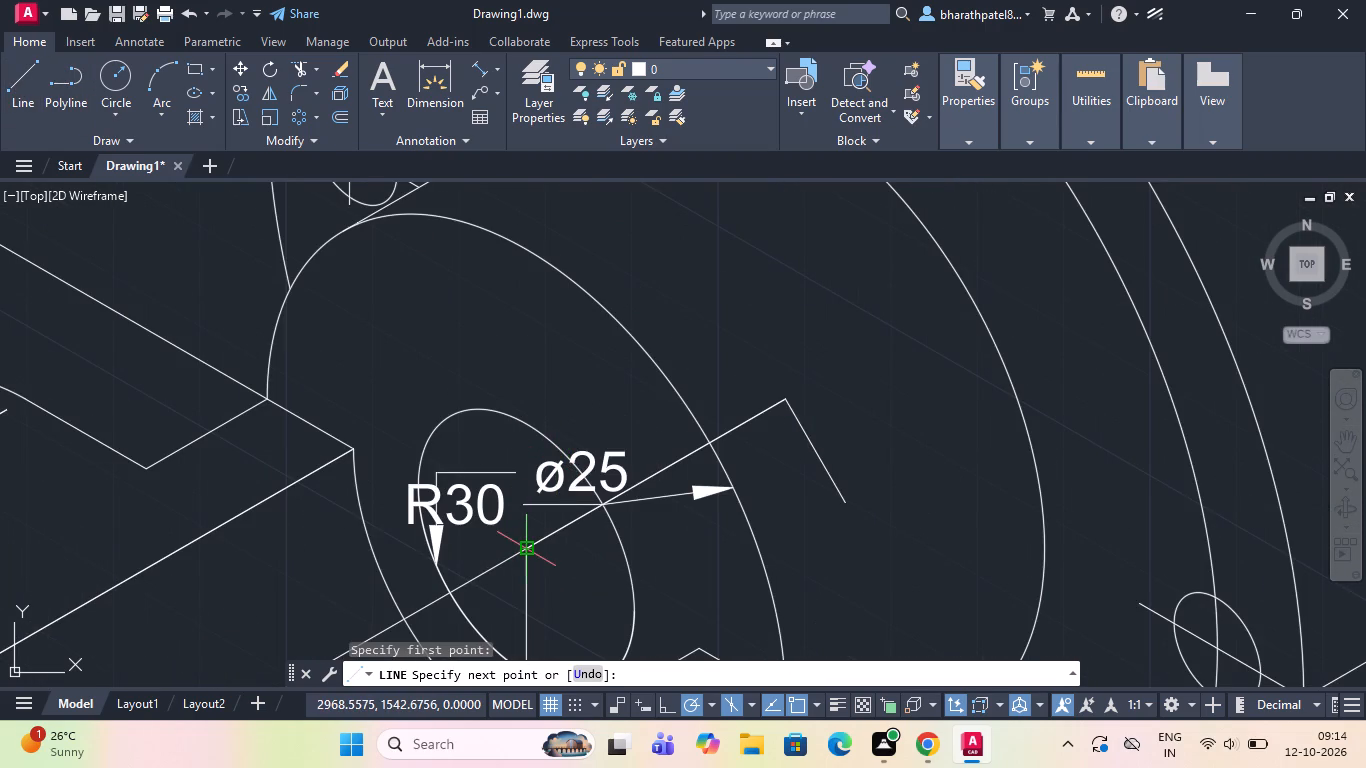
pyautogui.click(528, 226)
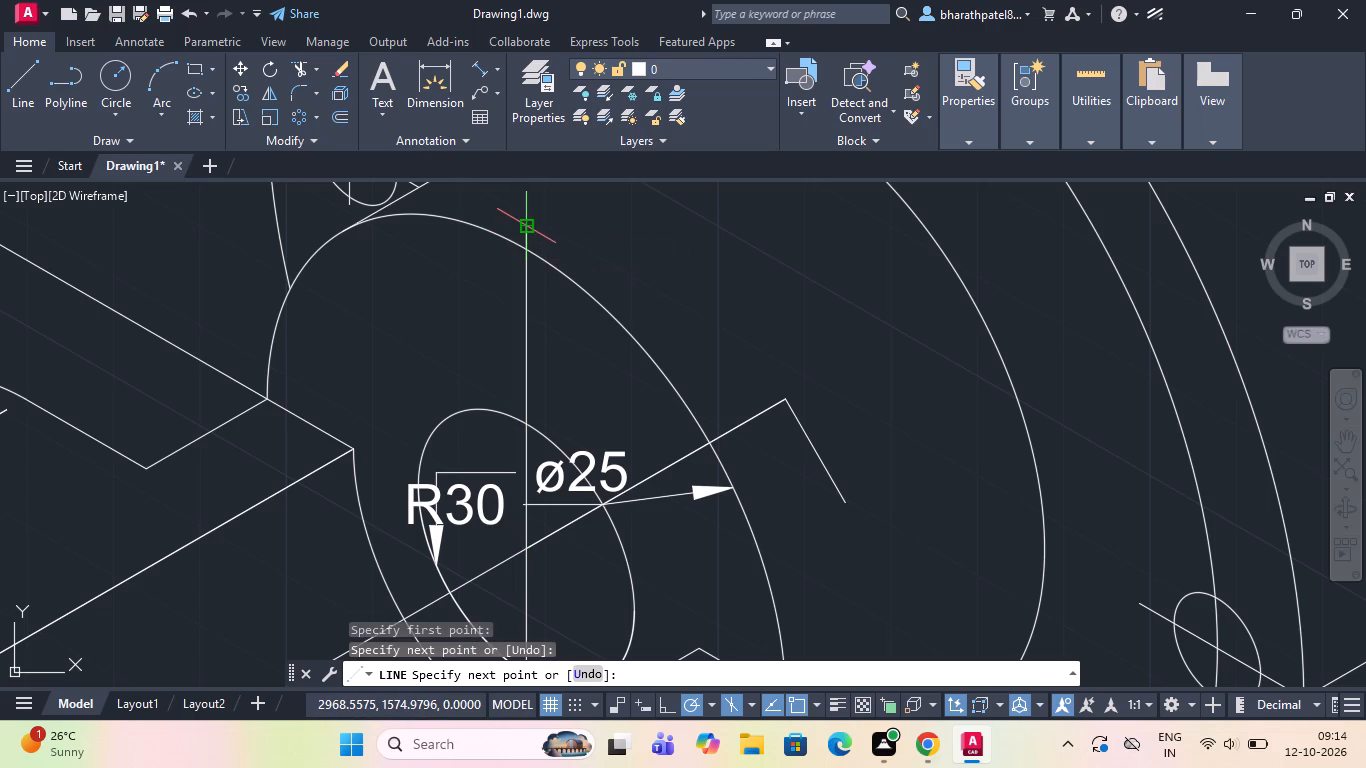
pyautogui.press('Escape')
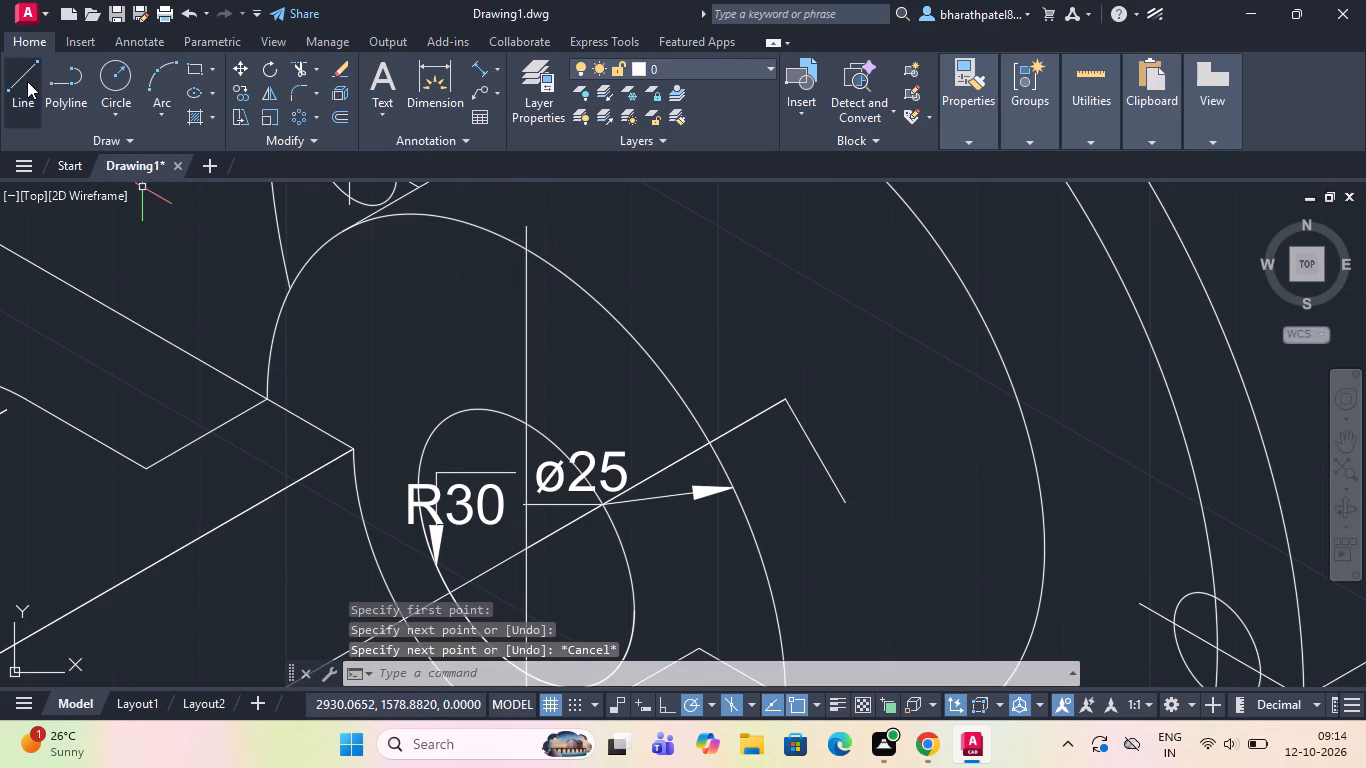
# Draw a line along the hub's axis direction from the vertical line's crossing with the front-face arc to just past the hub's rear arc.
pyautogui.click(27, 81)
pyautogui.scroll(-3, 237, 431)
pyautogui.scroll(3, 268, 359)
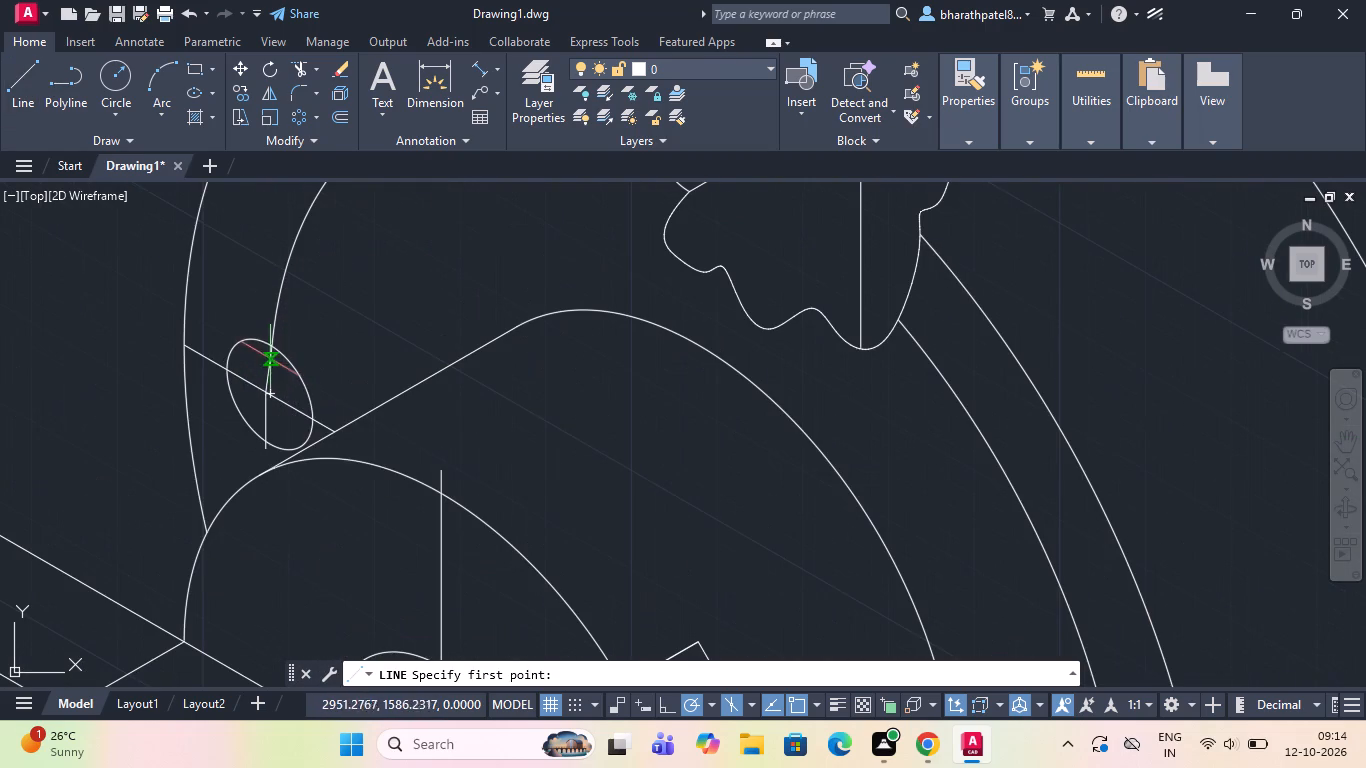
pyautogui.click(440, 495)
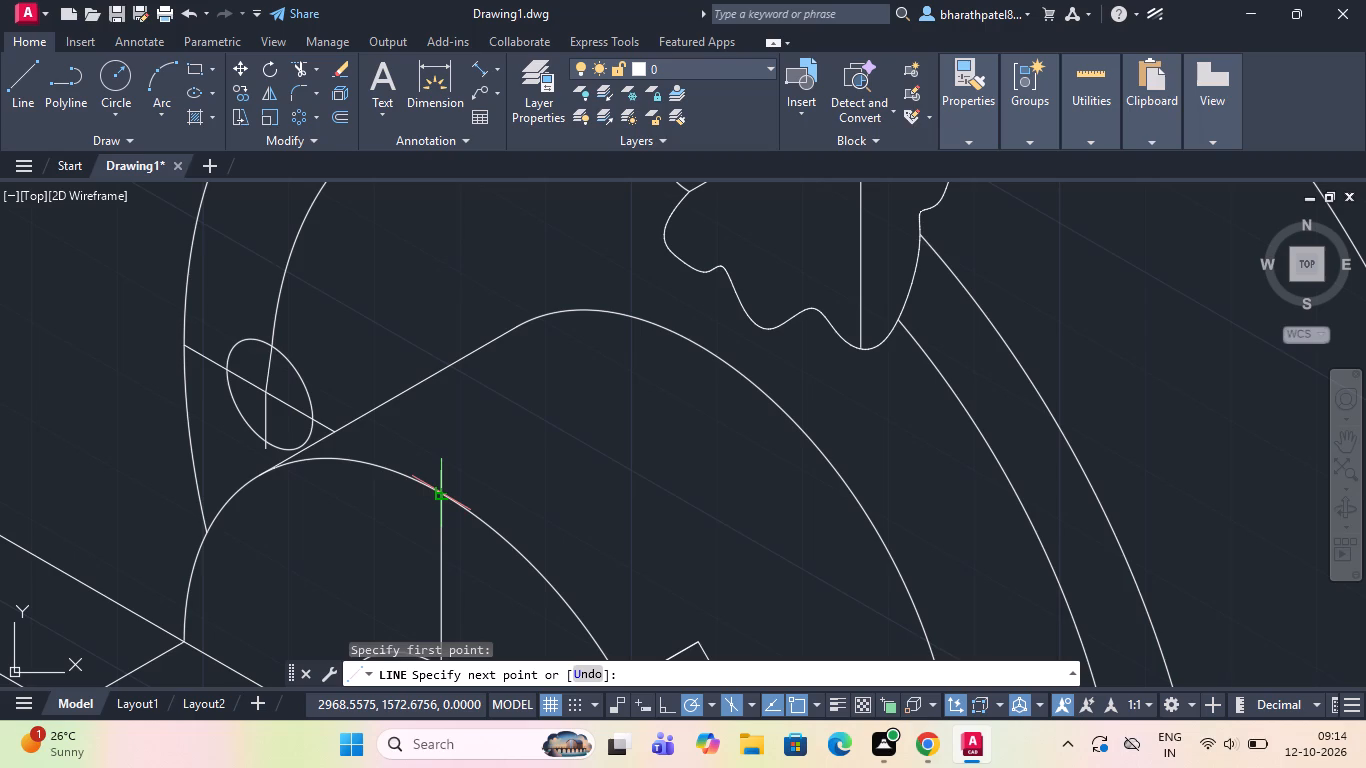
pyautogui.click(721, 332)
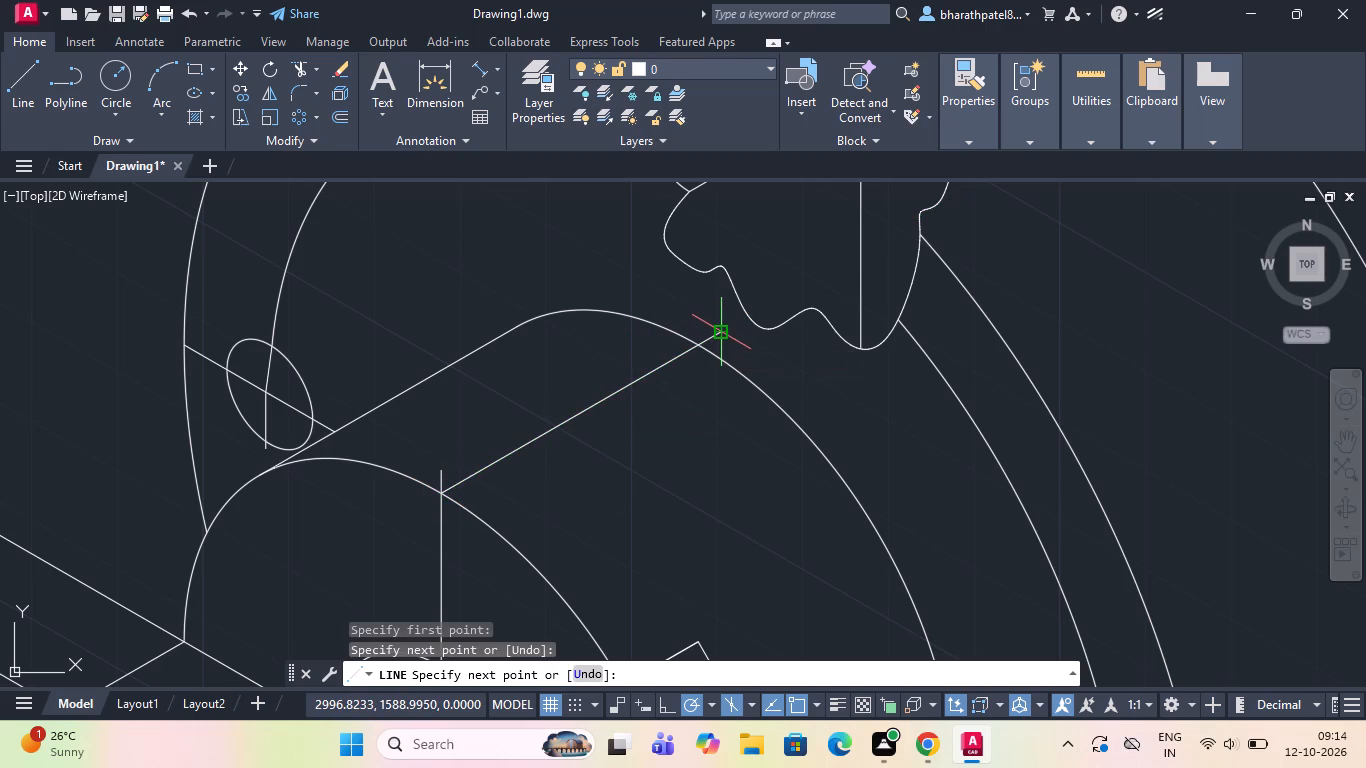
pyautogui.press('Escape')
# Trim the vertical line's overhang above the hub's front-face arc and the inclined line's overhang beyond the rear arc.
pyautogui.click(308, 68)
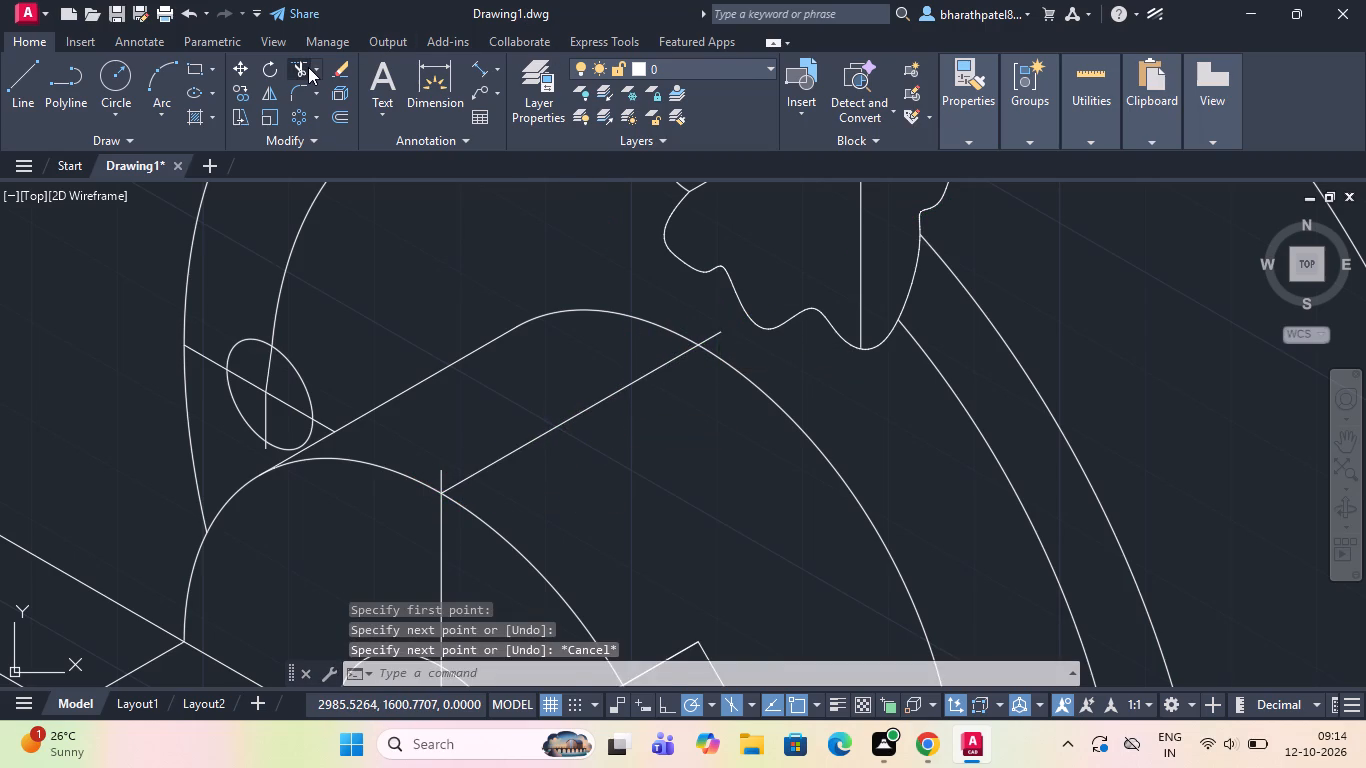
pyautogui.click(441, 475)
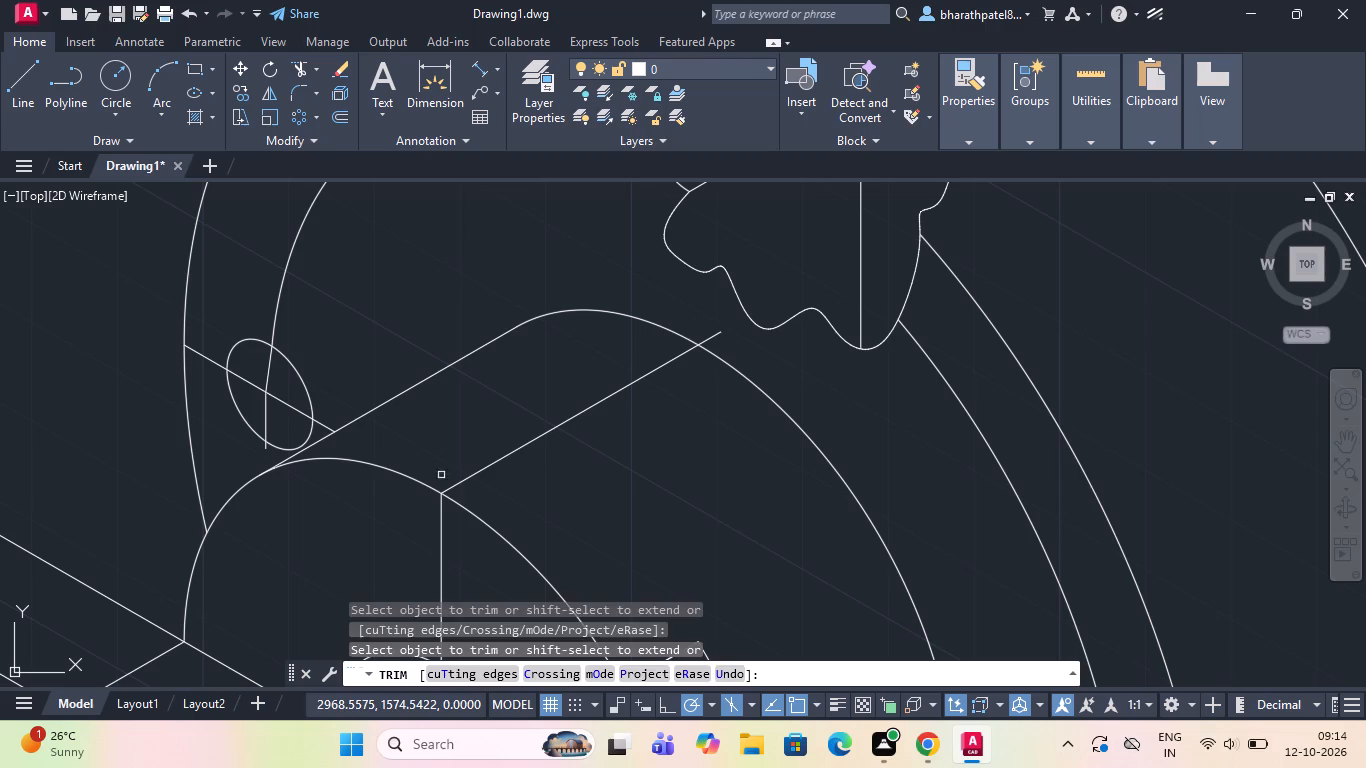
pyautogui.click(713, 339)
# Add a leader labelled ø120 from the flange's front outer edge, with its landing outside the lower right of the flange.
pyautogui.click(24, 75)
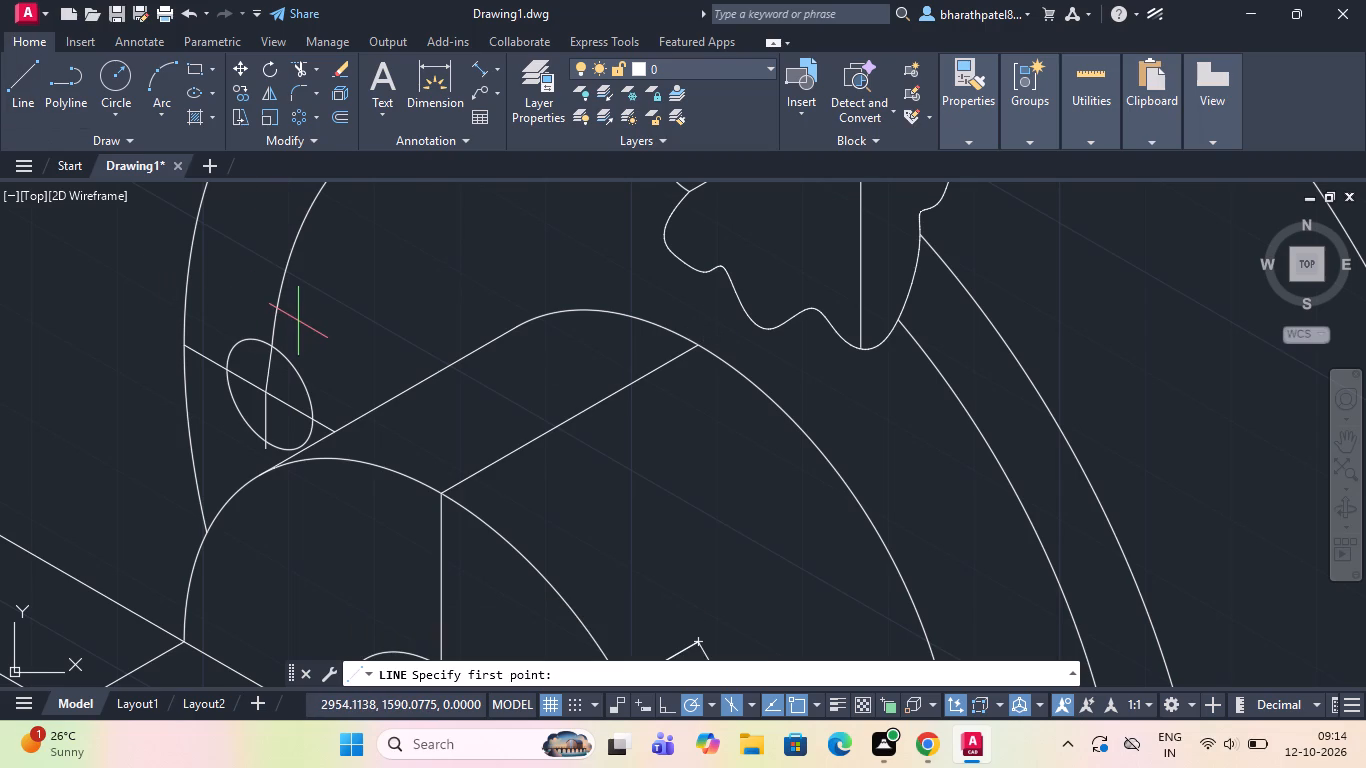
pyautogui.scroll(-3, 298, 321)
pyautogui.scroll(-1, 457, 359)
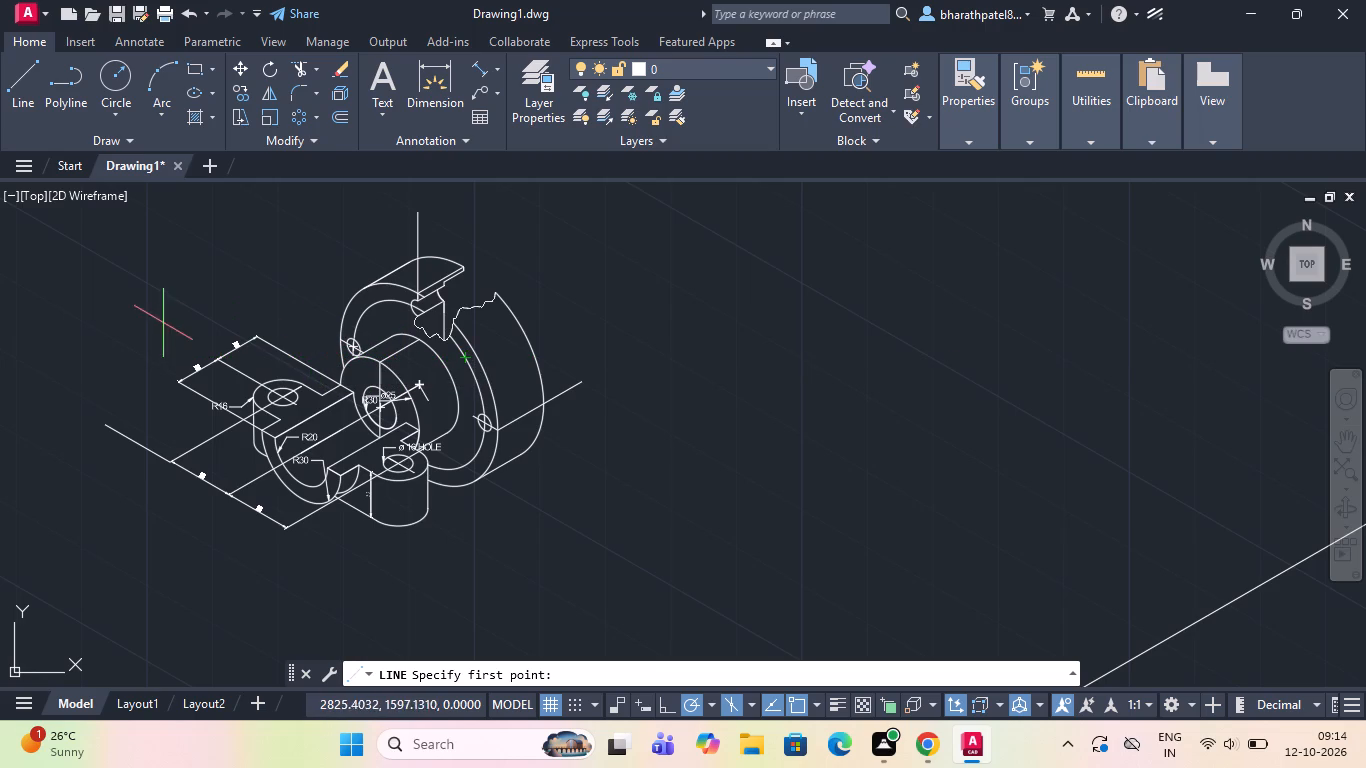
pyautogui.click(481, 93)
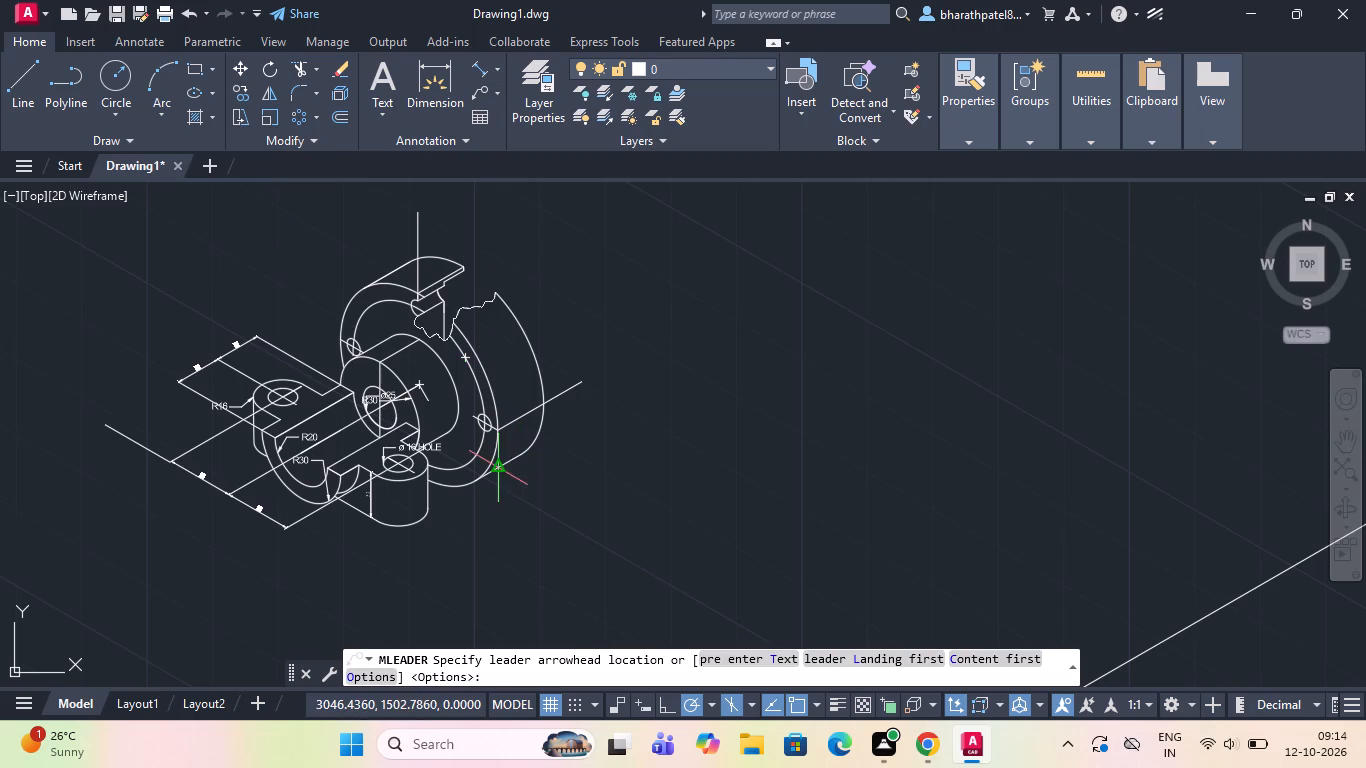
pyautogui.click(495, 451)
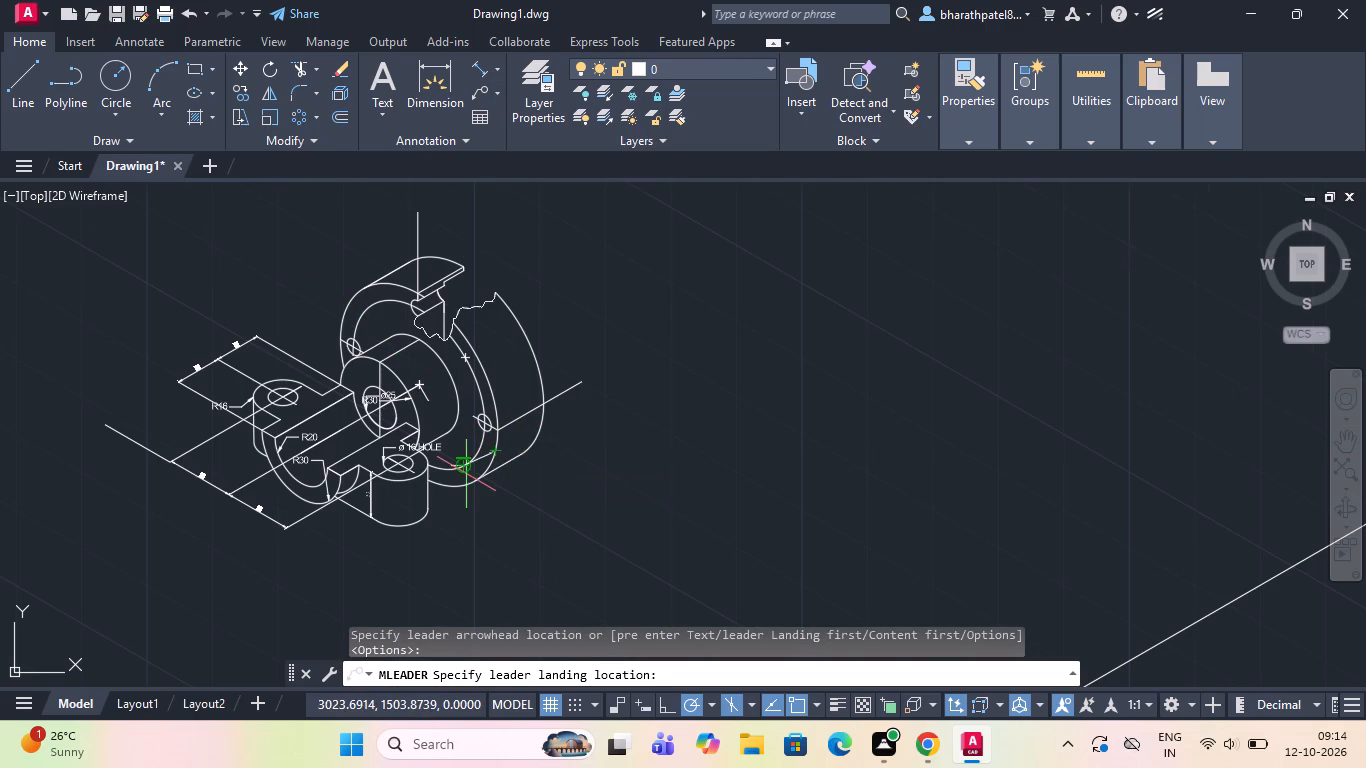
pyautogui.scroll(3, 466, 474)
pyautogui.click(654, 476)
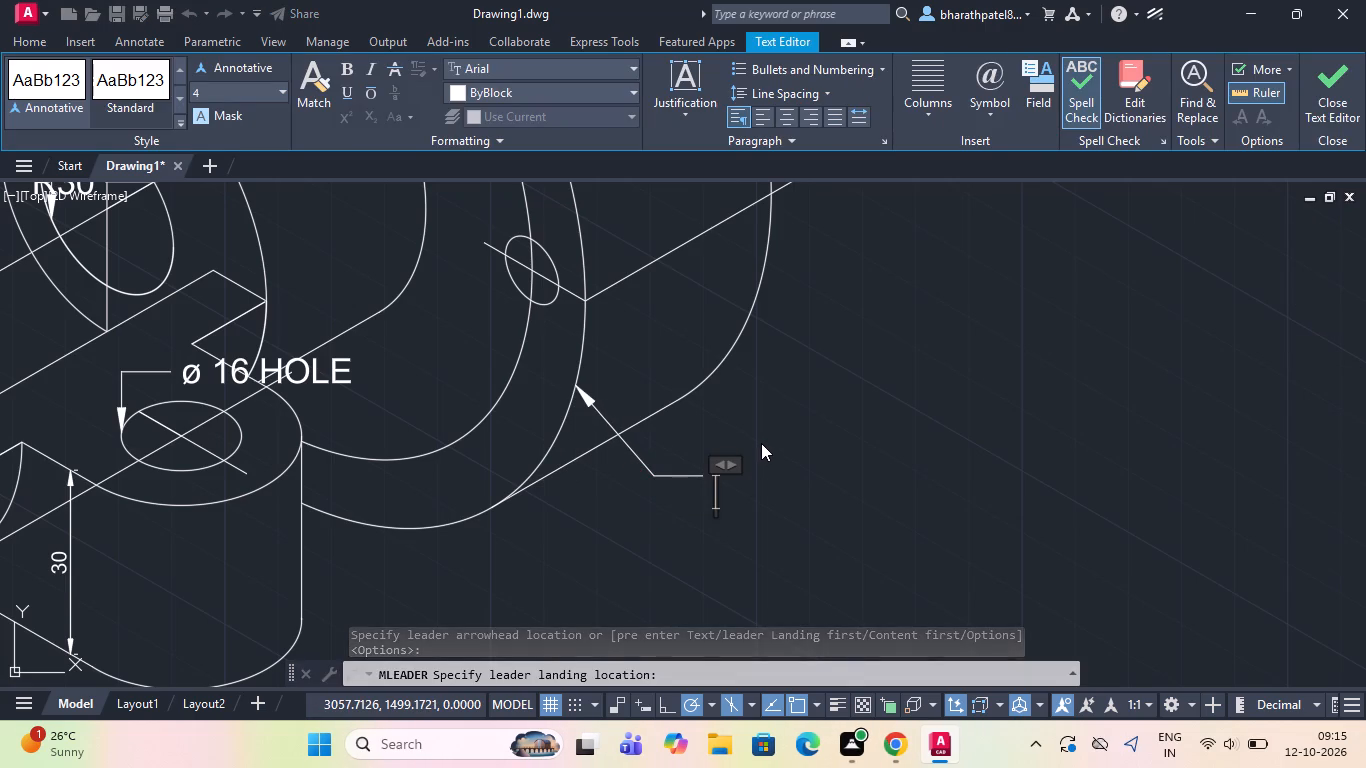
pyautogui.hotkey('ctrl', 'v')
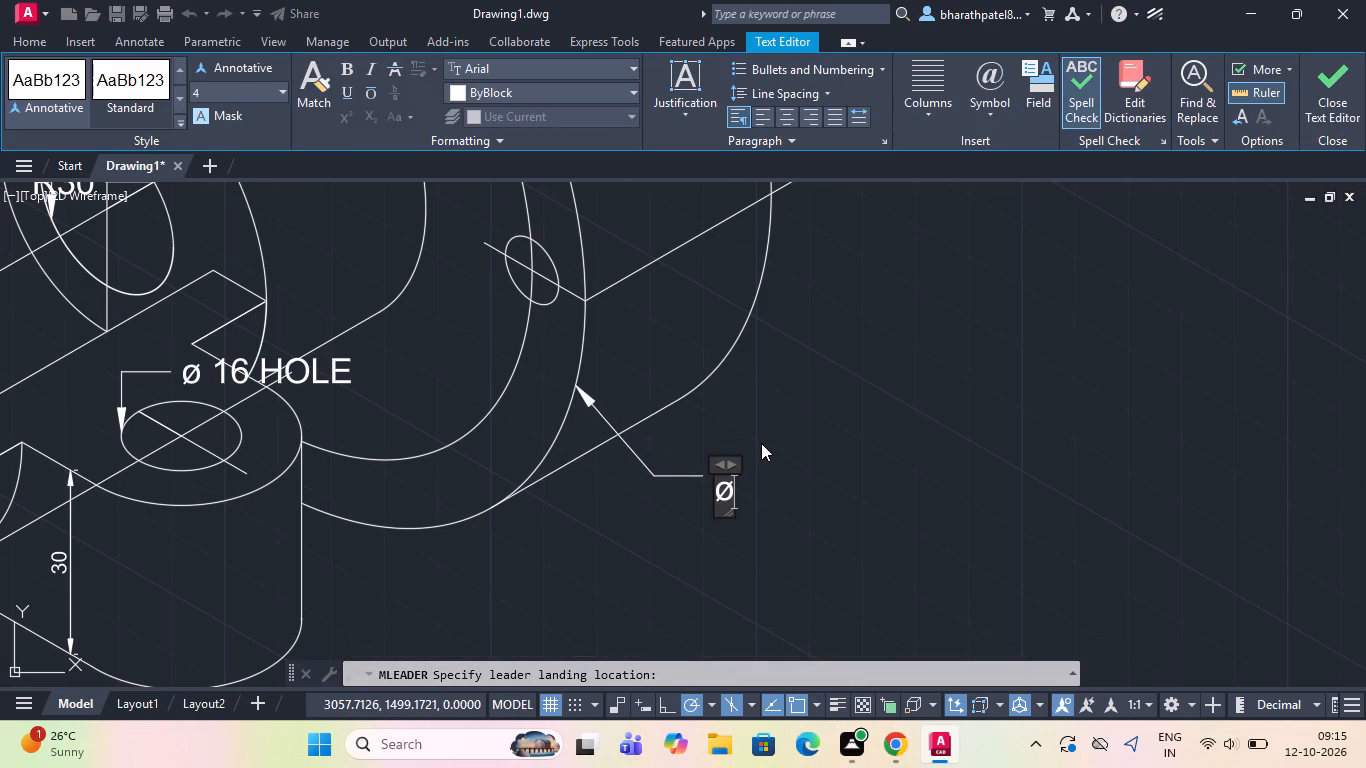
pyautogui.write('12')
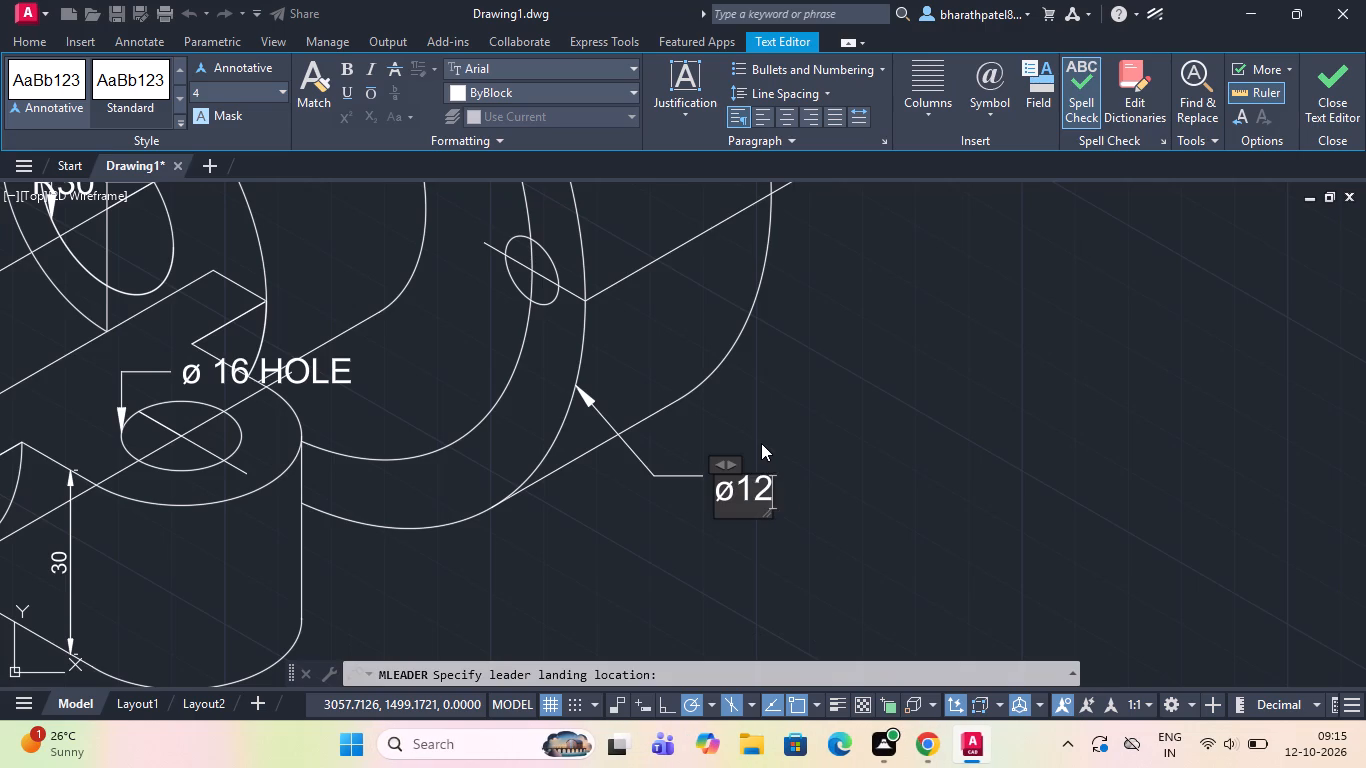
pyautogui.press('0')
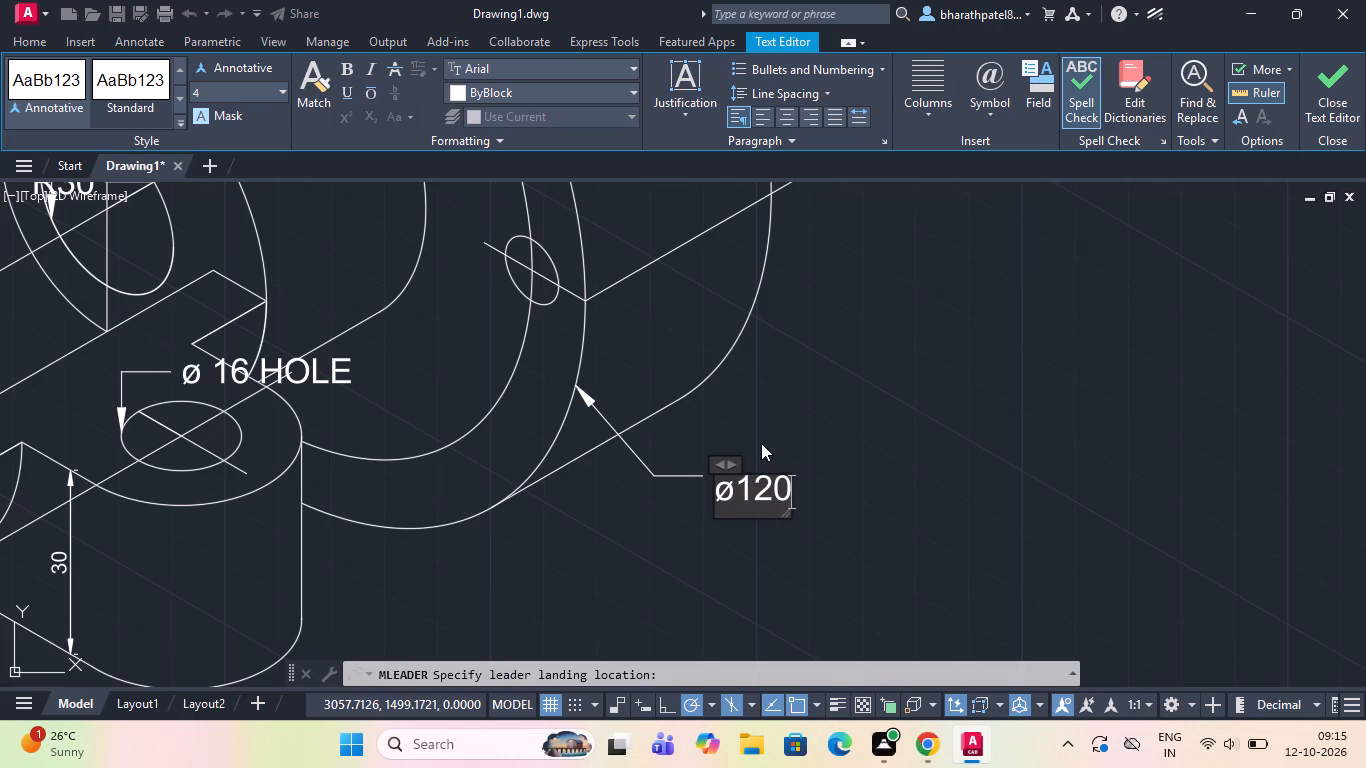
pyautogui.press('Return')
pyautogui.click(763, 436)
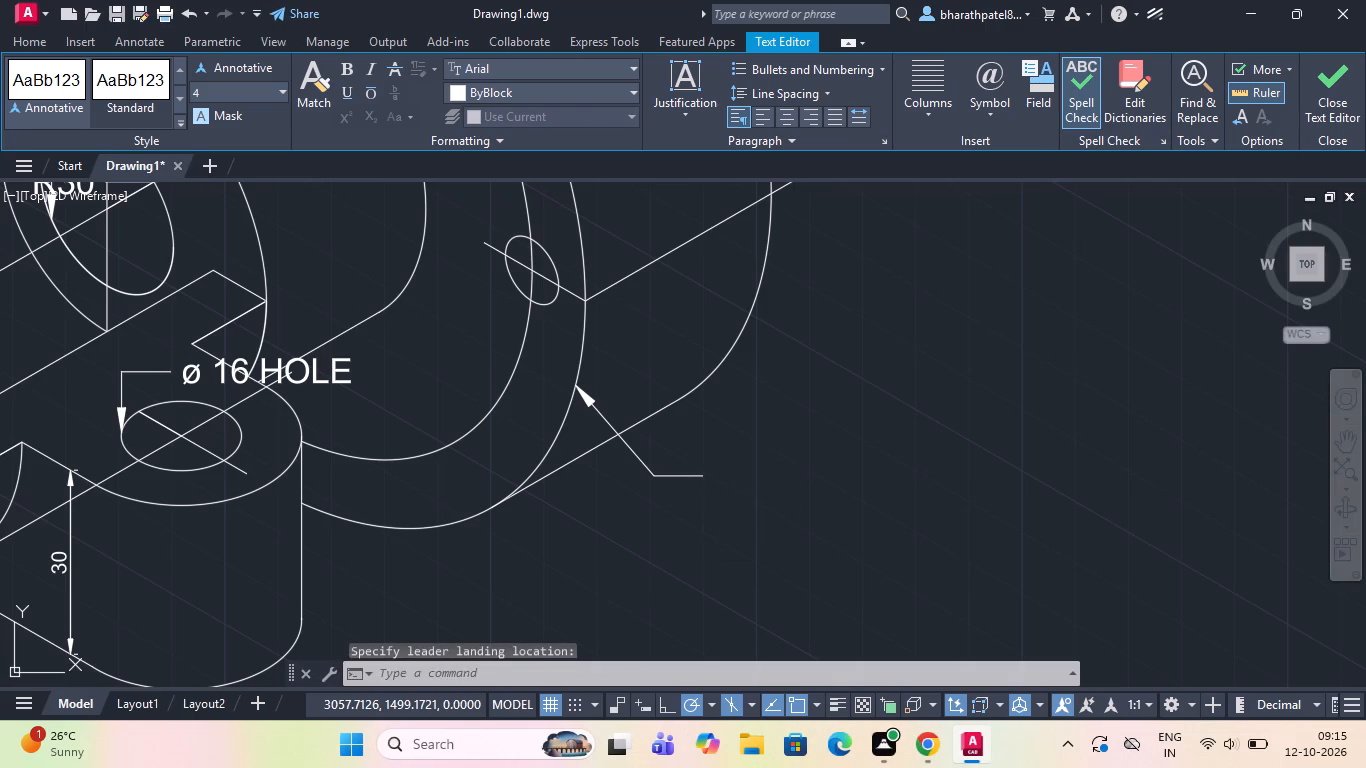
# Add a leader labelled ø10 from the flange's right-hand bolt hole, landing just above the ø120 label.
pyautogui.scroll(-2, 761, 436)
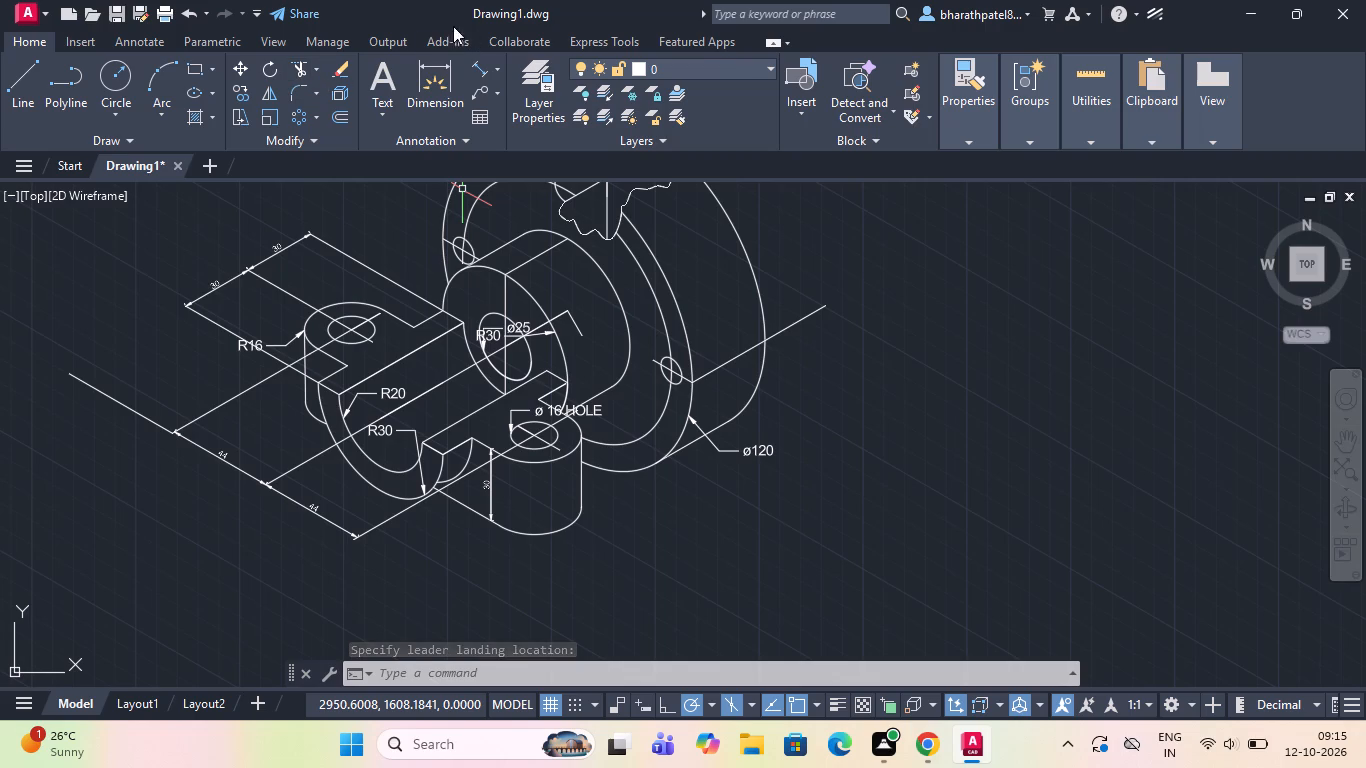
pyautogui.click(481, 89)
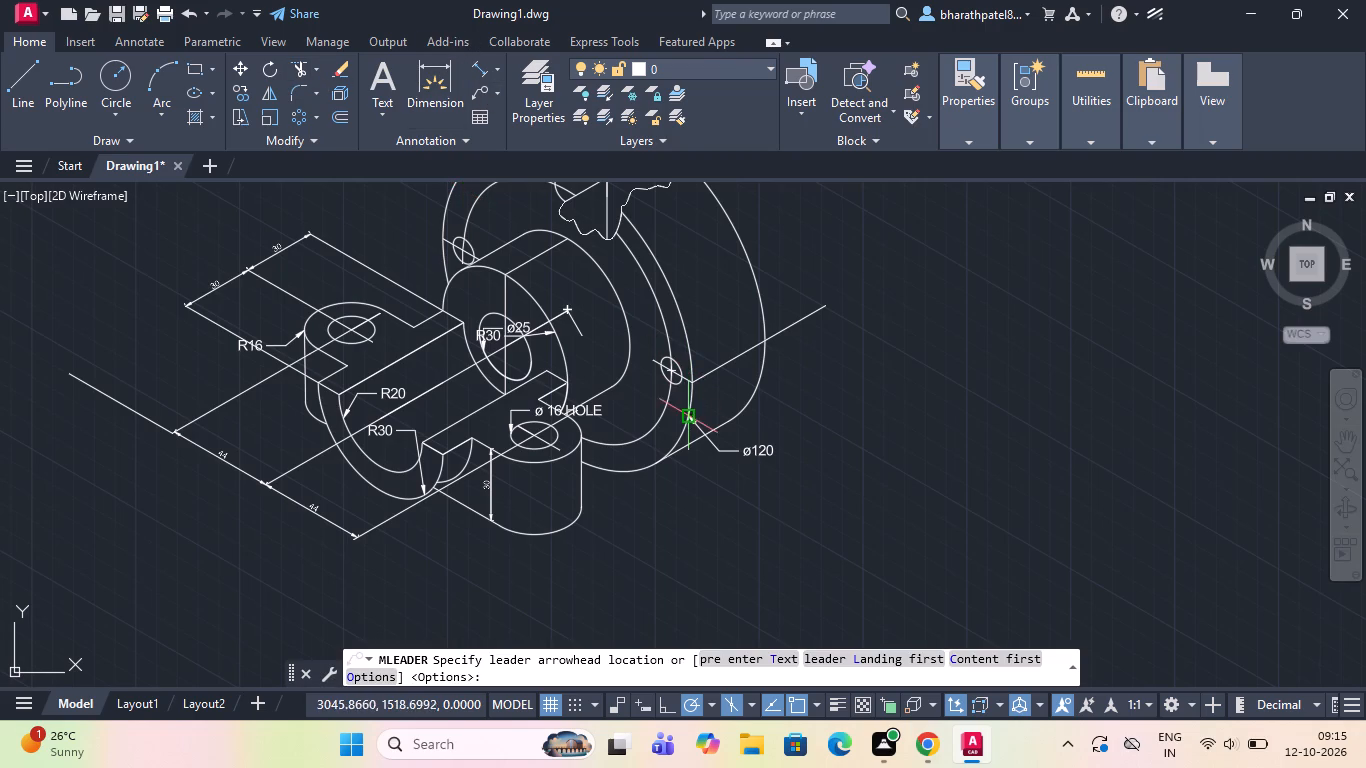
pyautogui.scroll(2, 691, 413)
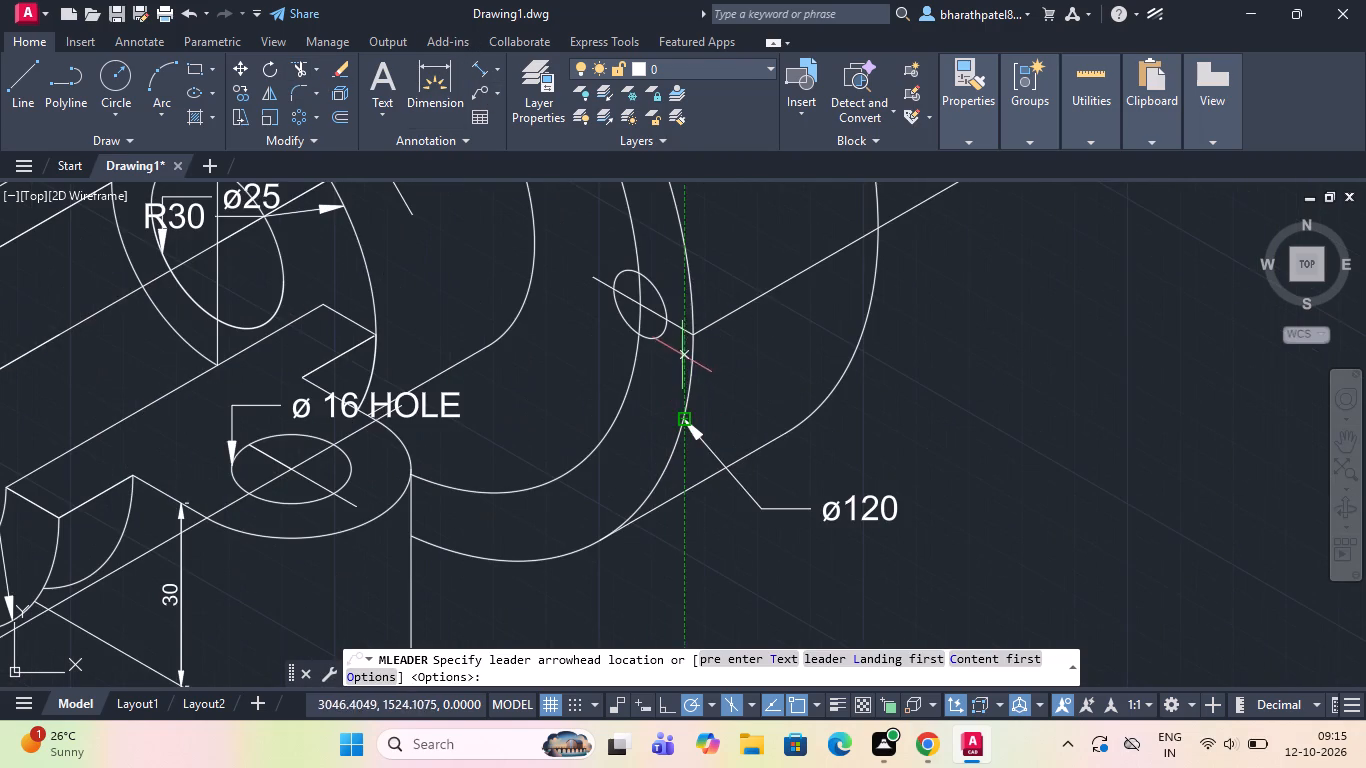
pyautogui.click(664, 337)
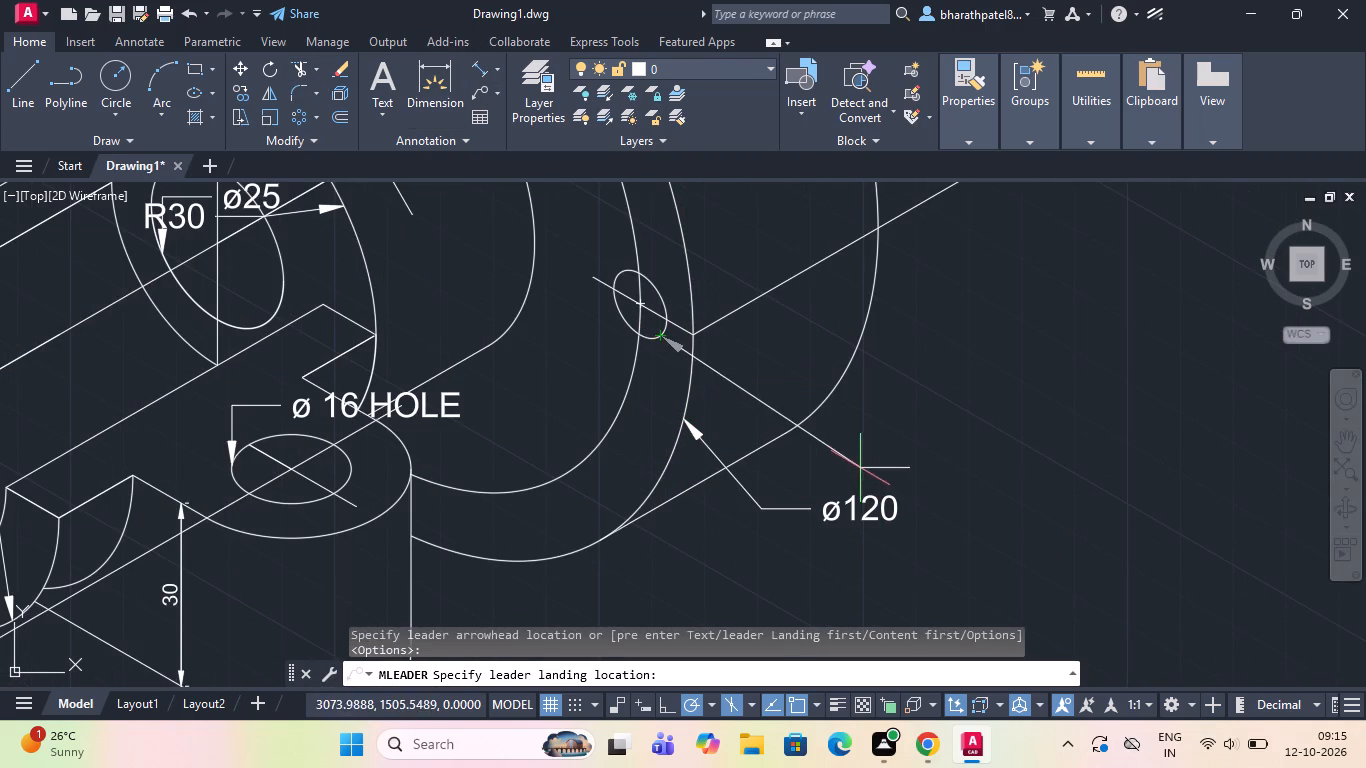
pyautogui.click(815, 454)
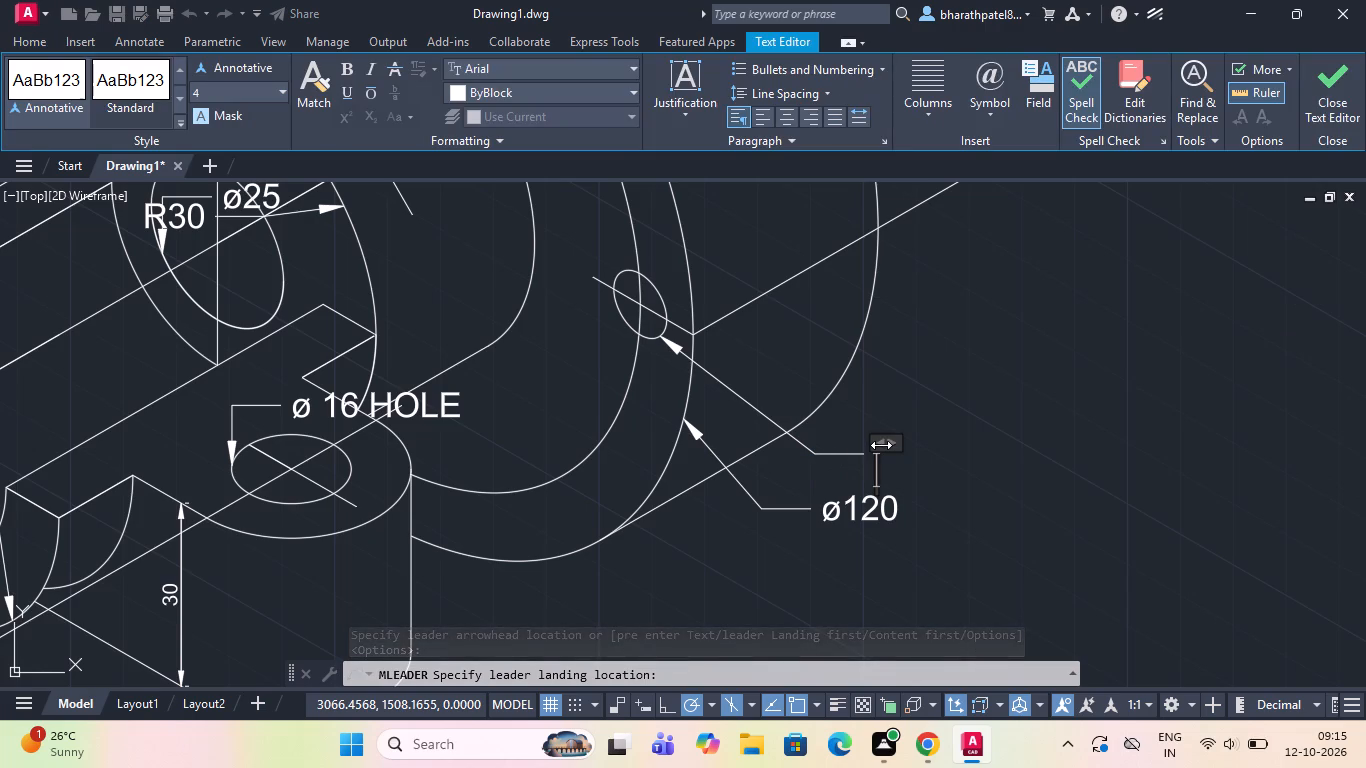
pyautogui.hotkey('ctrl', 'v')
pyautogui.write('10')
pyautogui.press('Return')
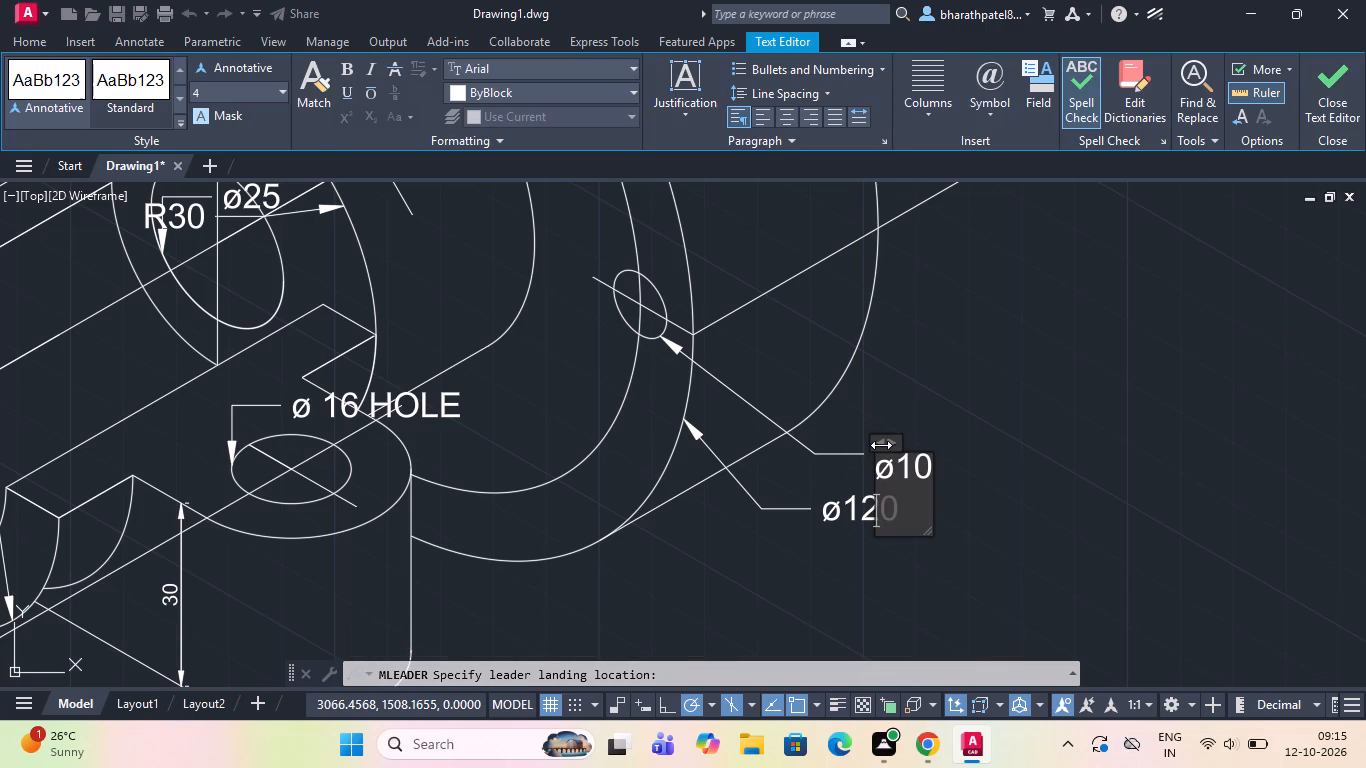
pyautogui.click(930, 427)
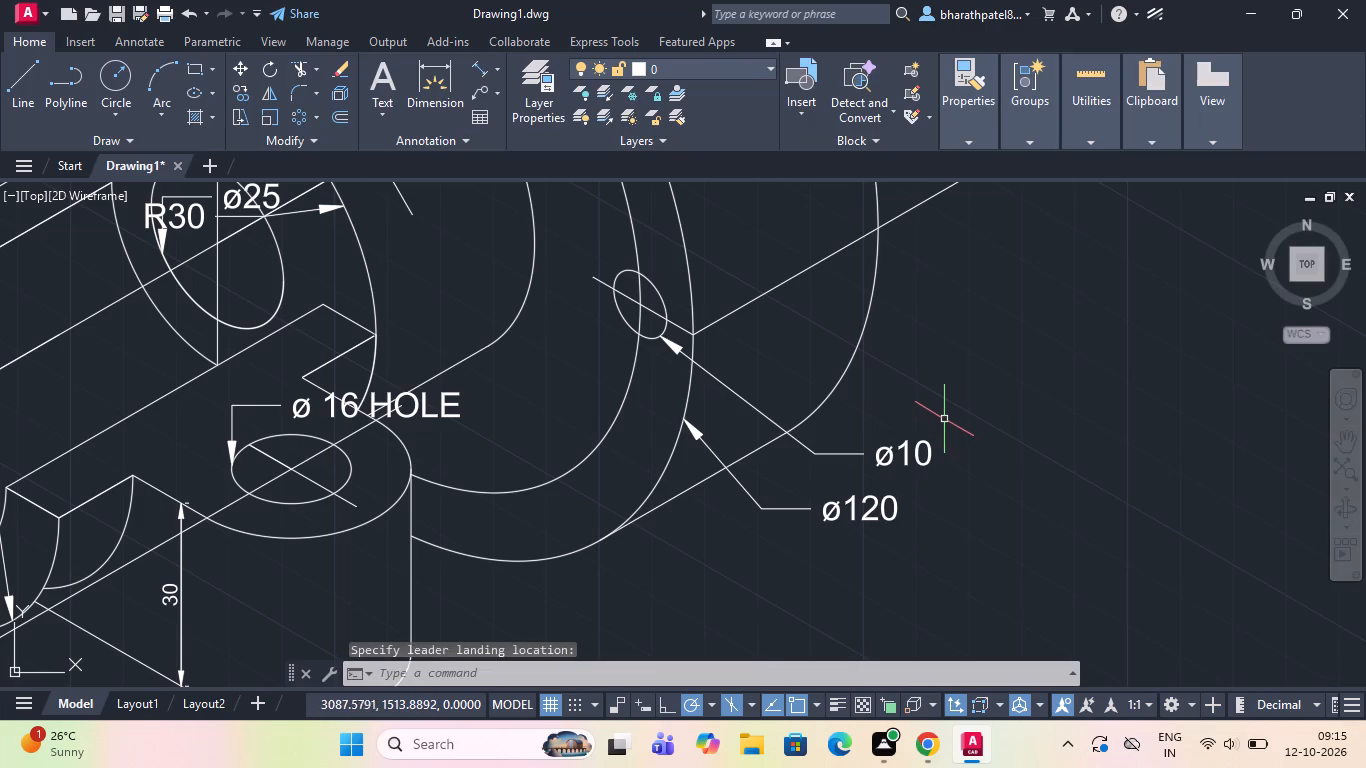
# Trim away the short stray line descending from the outer end of the bore's inclined centre line near the ø25 label.
pyautogui.scroll(-2, 943, 419)
pyautogui.scroll(2, 855, 212)
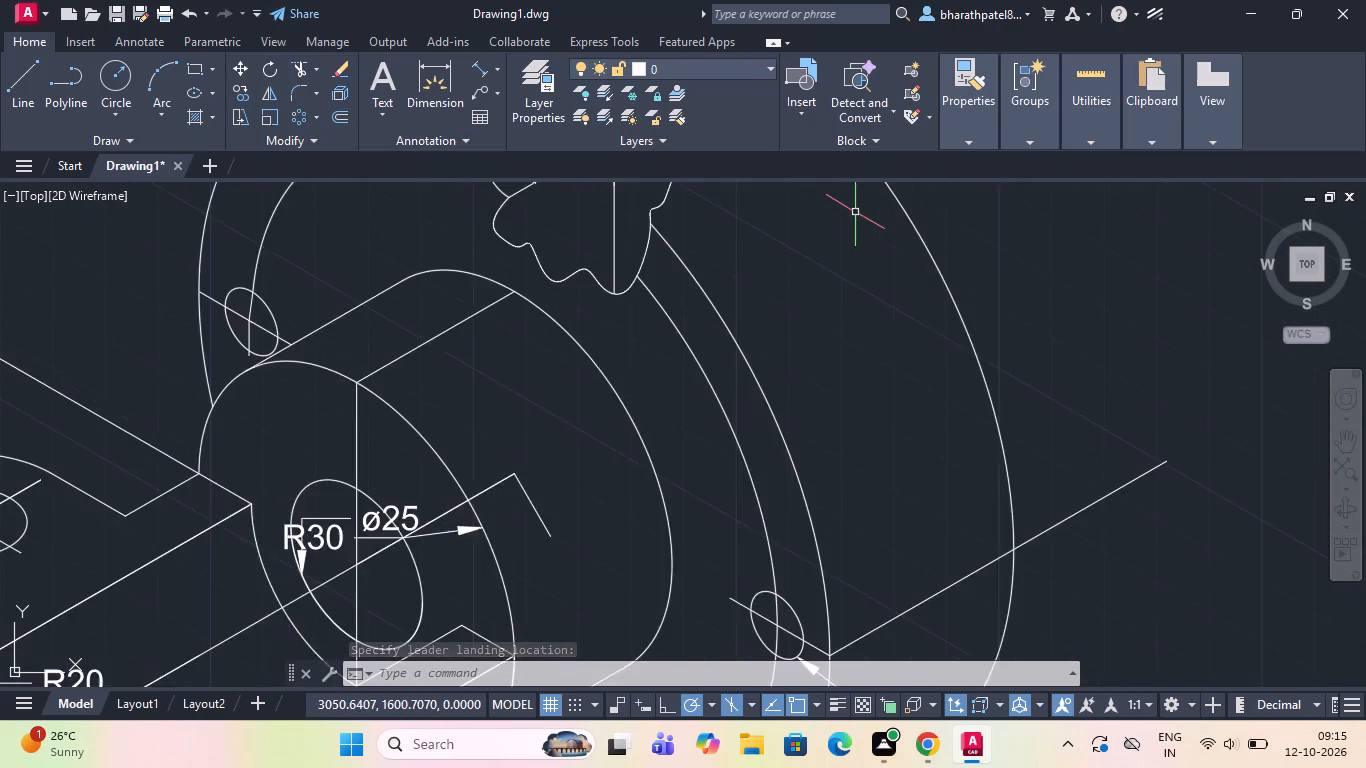
pyautogui.scroll(1, 855, 211)
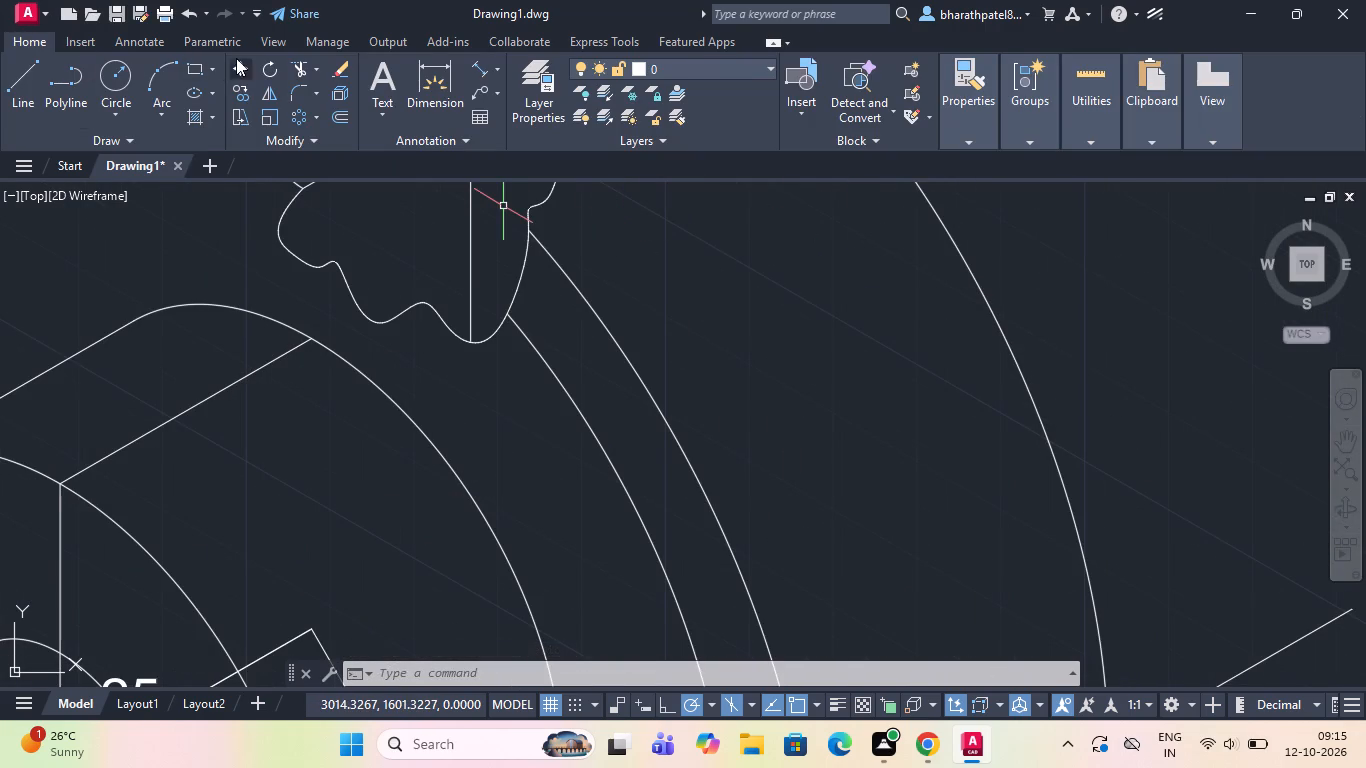
pyautogui.click(293, 68)
pyautogui.scroll(-2, 292, 155)
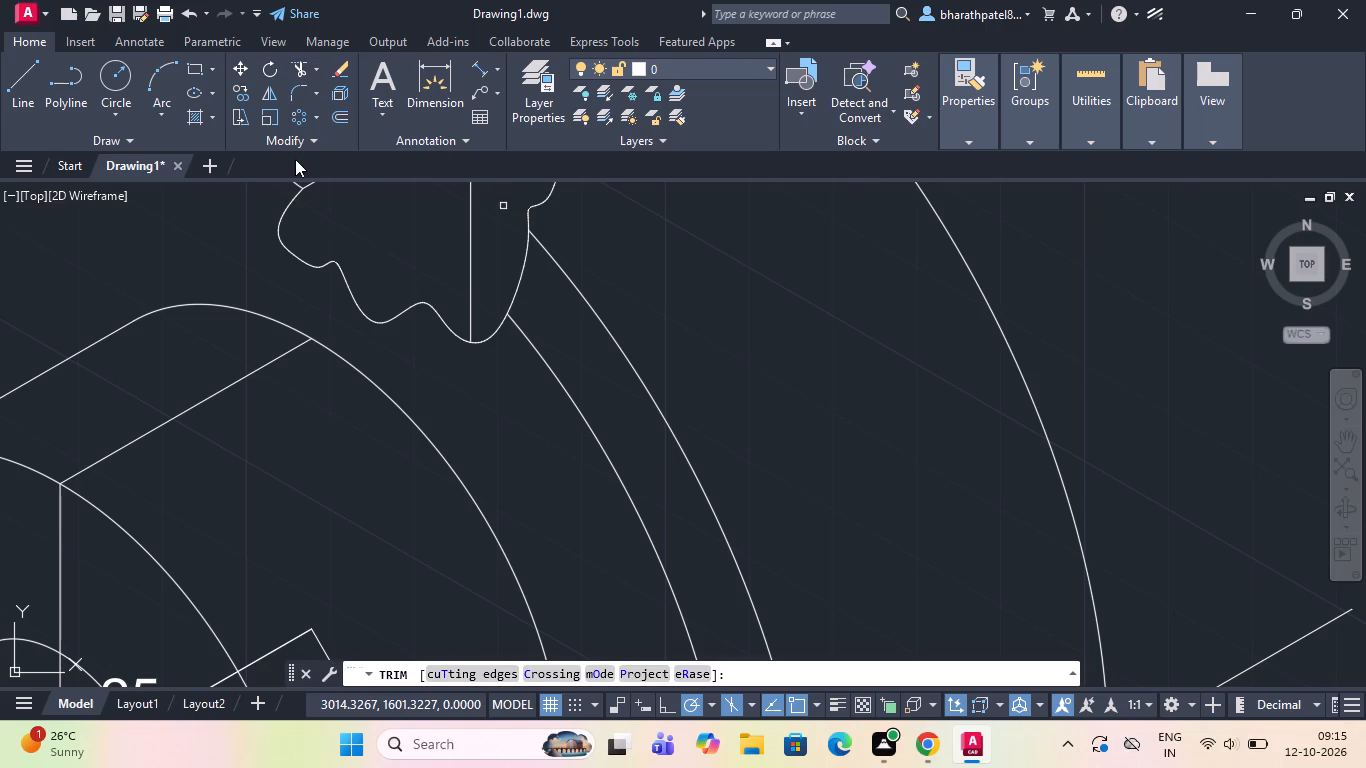
pyautogui.scroll(-3, 367, 174)
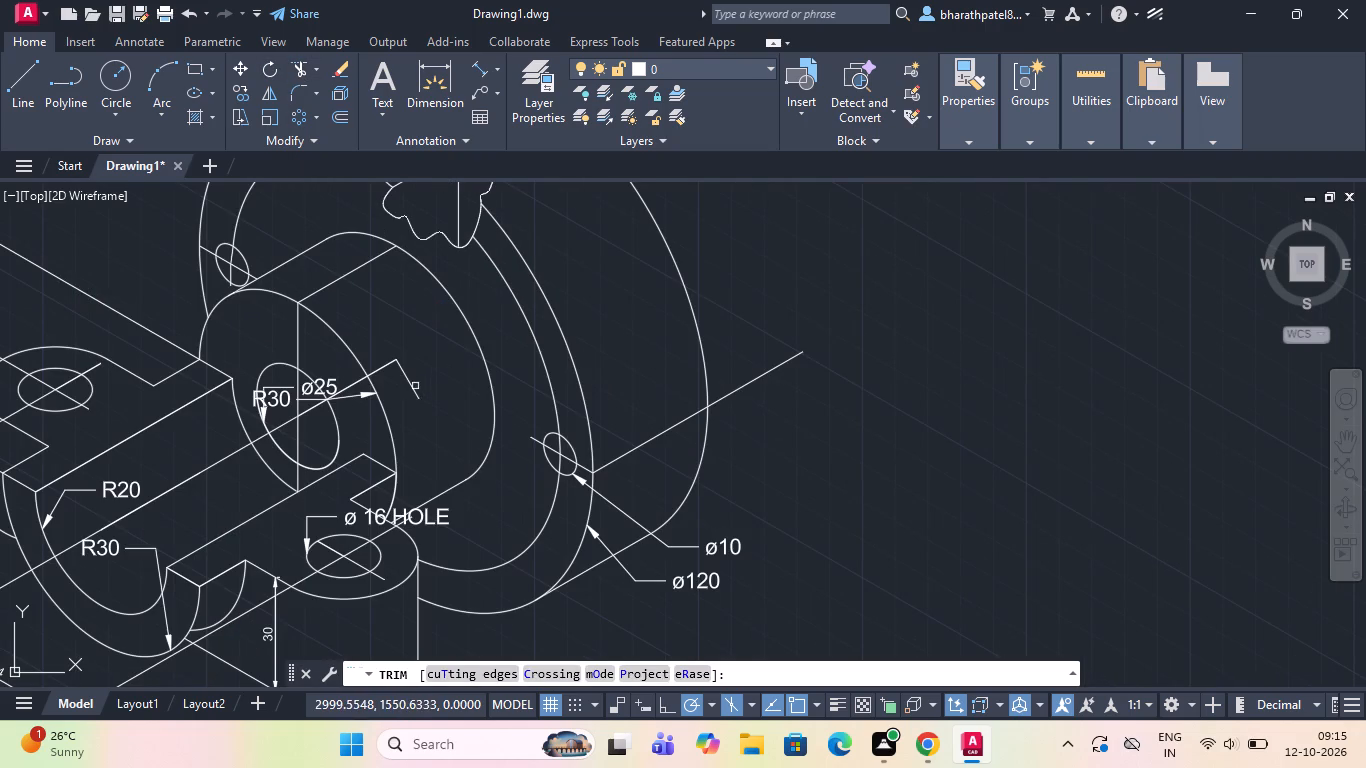
pyautogui.click(410, 390)
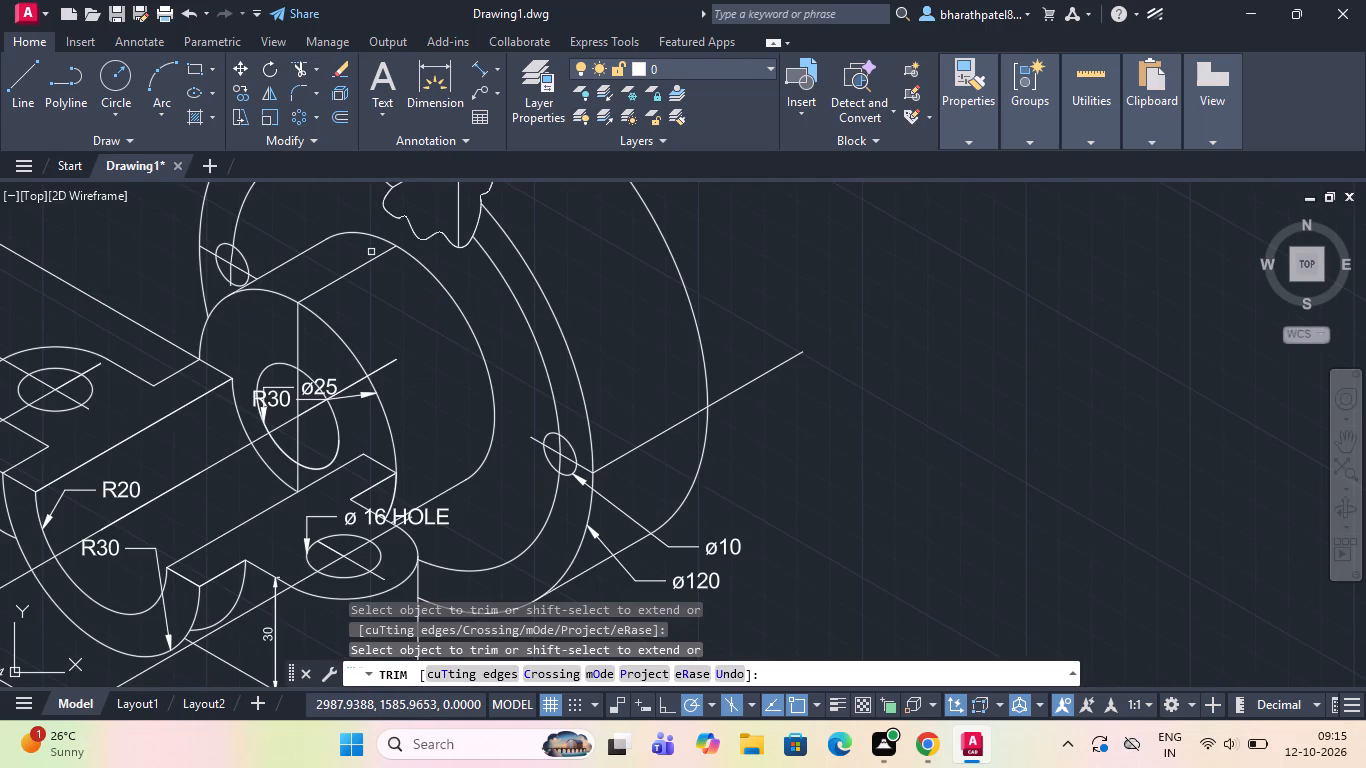
# Draw a 30-long line at 30° from the hub's front-face arc, just below the ø25 leader's arrowhead, towards the rear arc.
pyautogui.click(16, 70)
pyautogui.scroll(3, 404, 429)
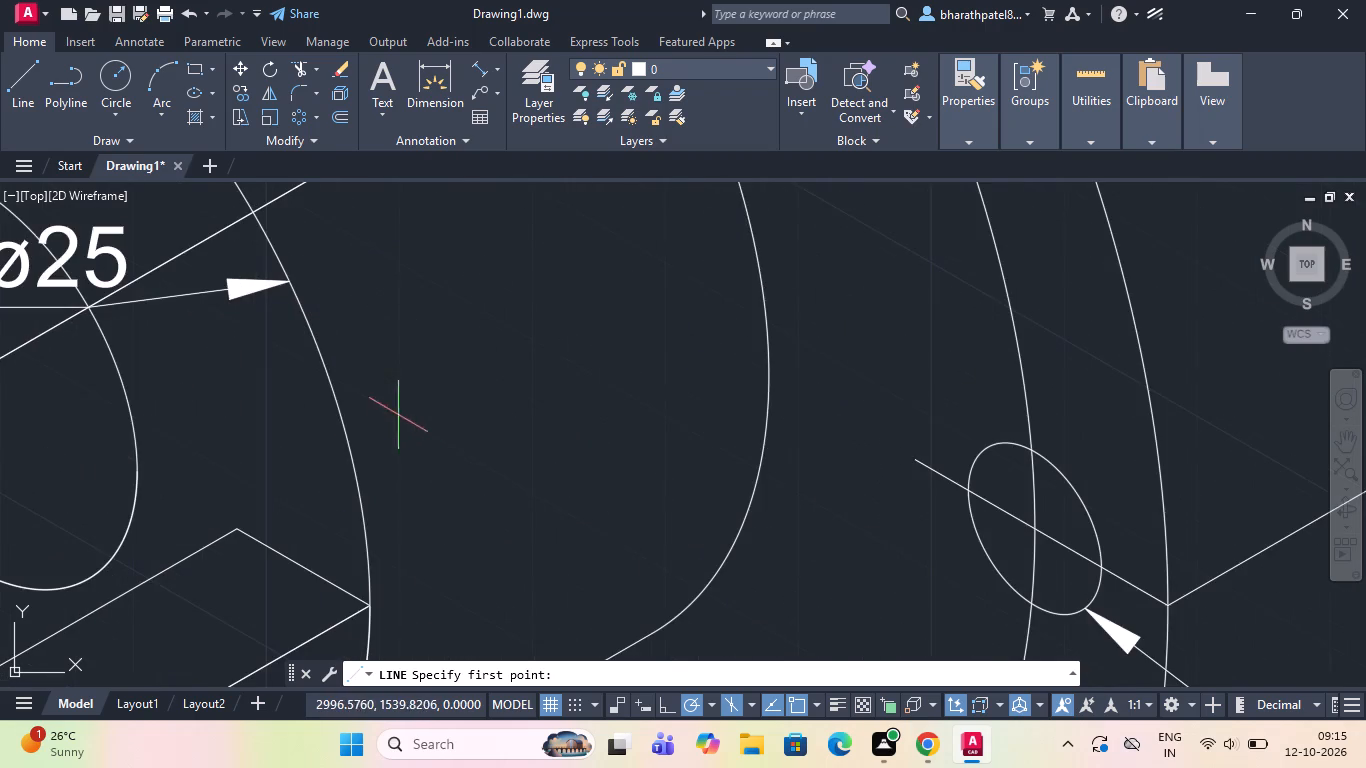
pyautogui.scroll(-3, 388, 408)
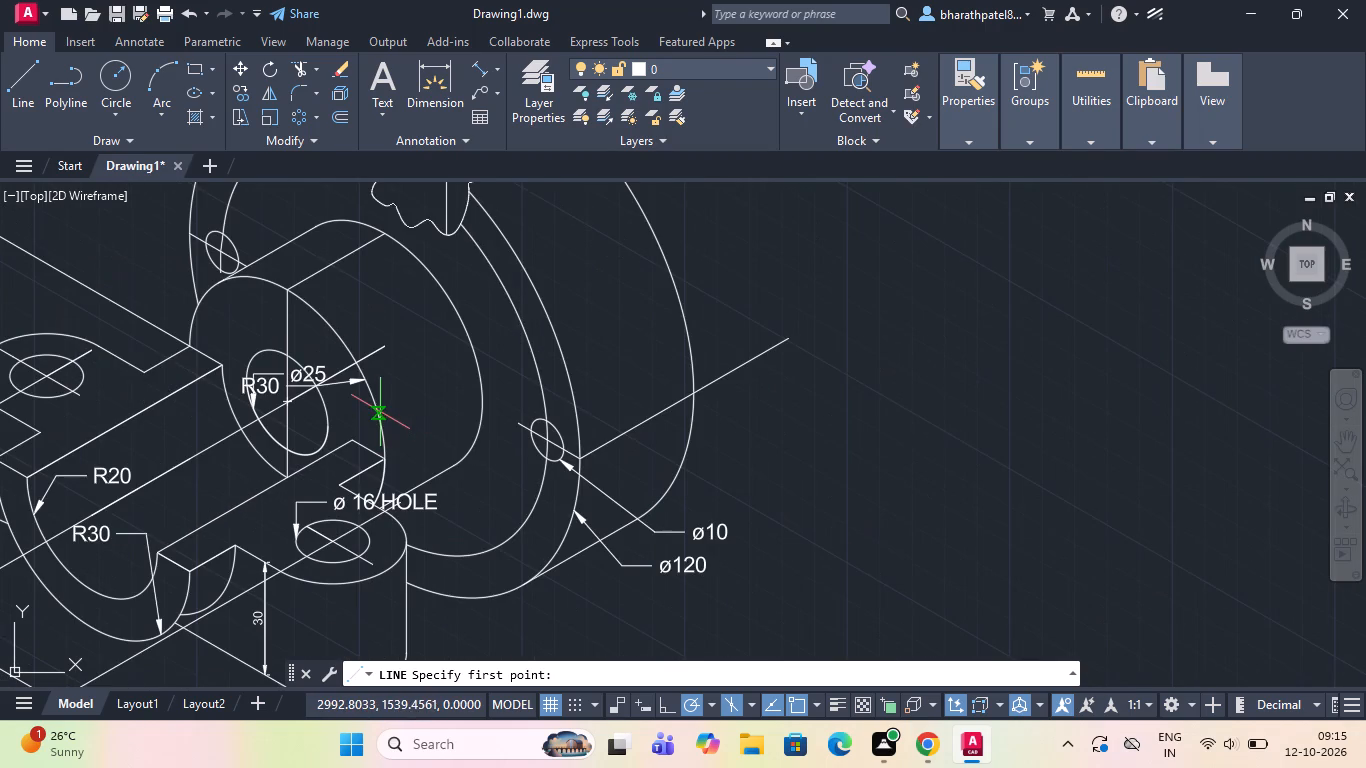
pyautogui.scroll(4, 379, 410)
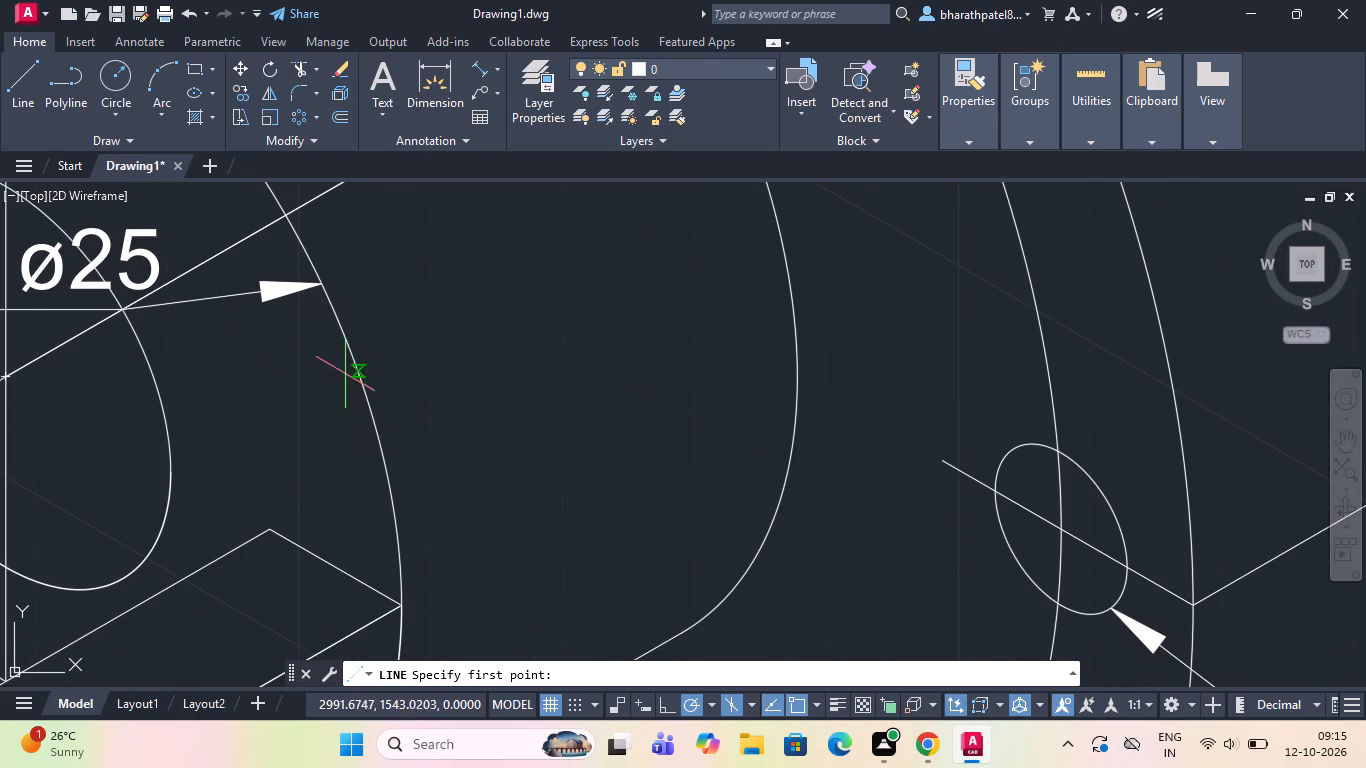
pyautogui.click(355, 368)
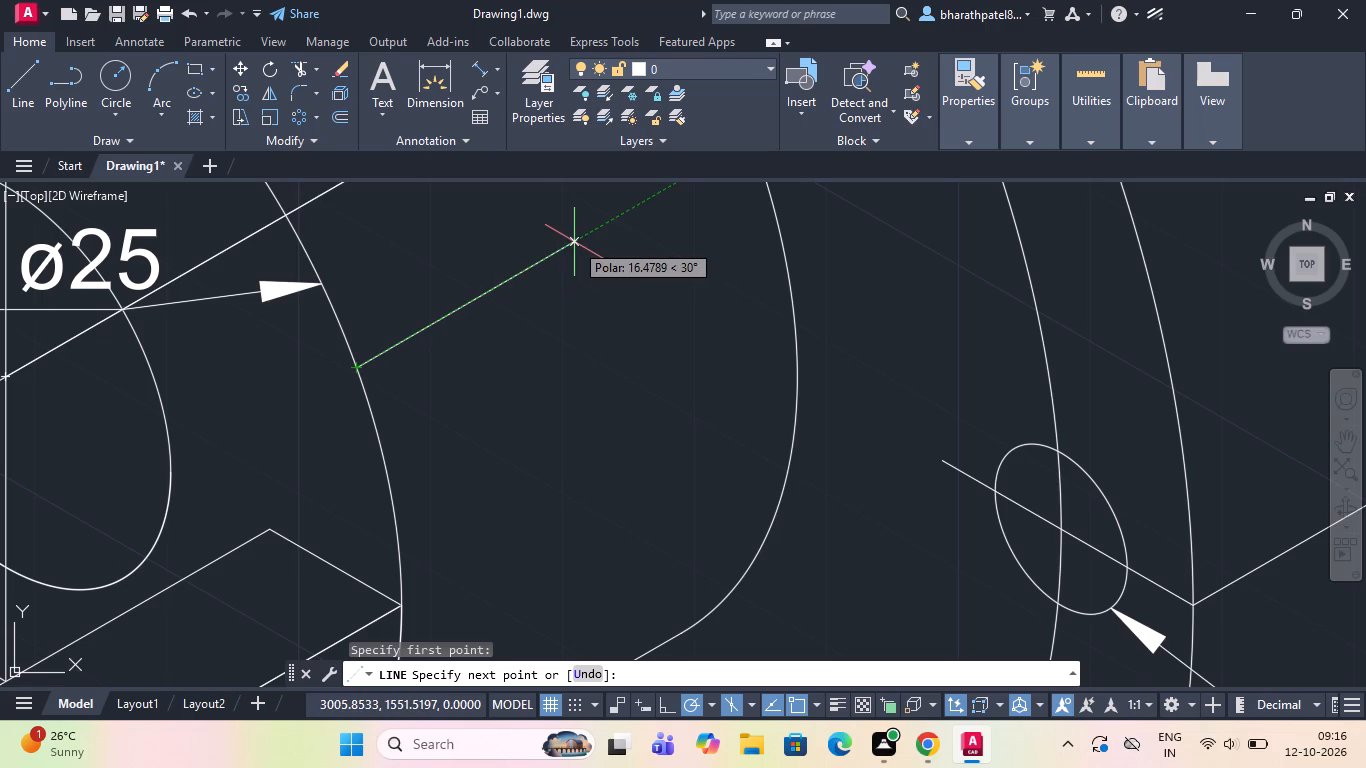
pyautogui.write('30')
pyautogui.press('Return')
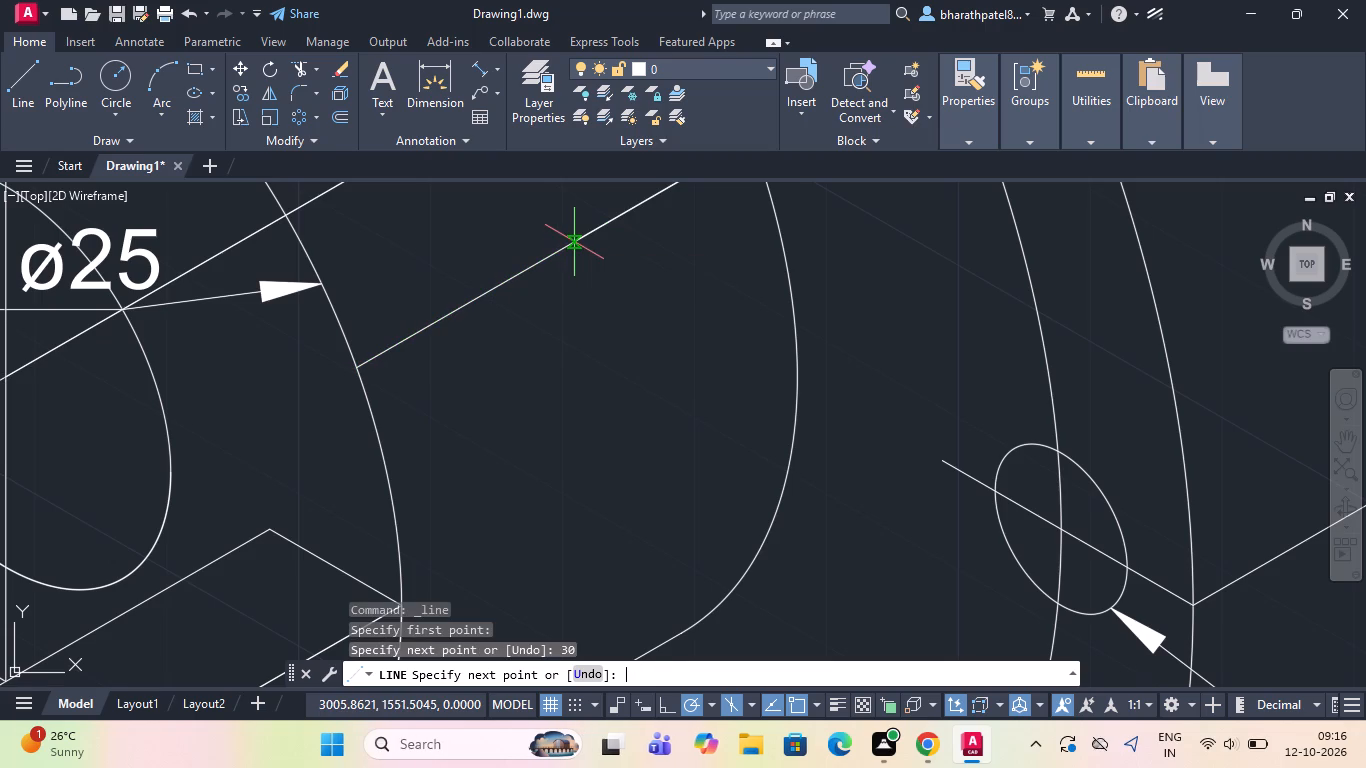
pyautogui.scroll(-5, 474, 142)
pyautogui.scroll(-3, 541, 314)
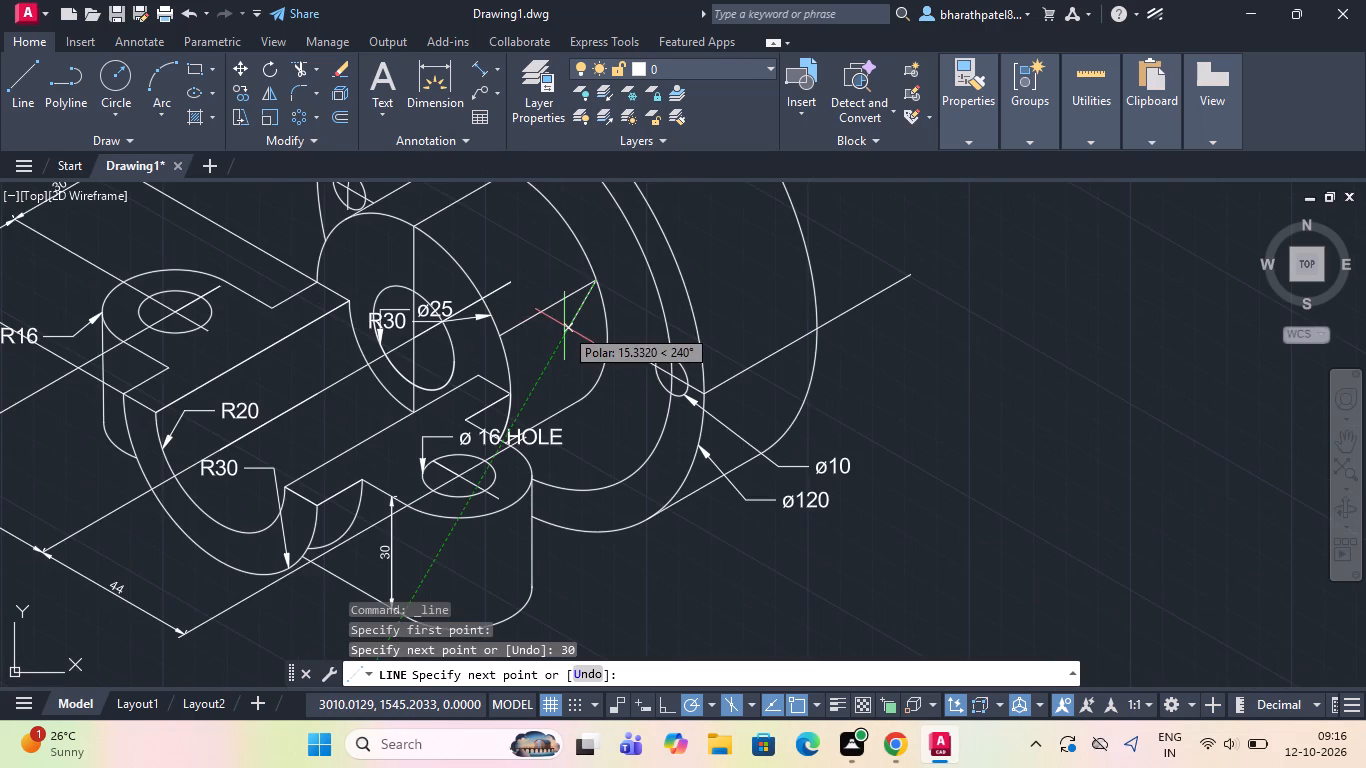
pyautogui.press('Escape')
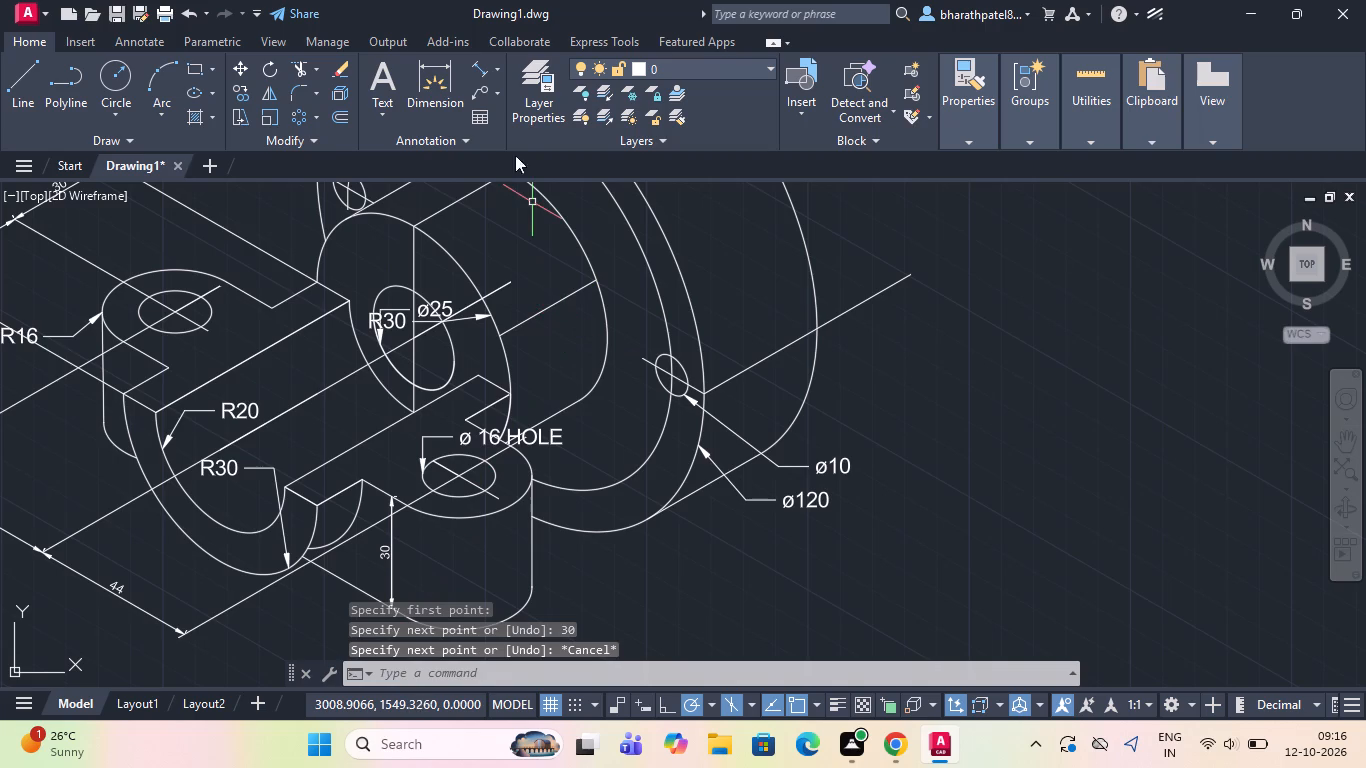
# Add an aligned dimension for the hub's length between the ends of the new inclined line, placed directly on that line.
pyautogui.click(477, 72)
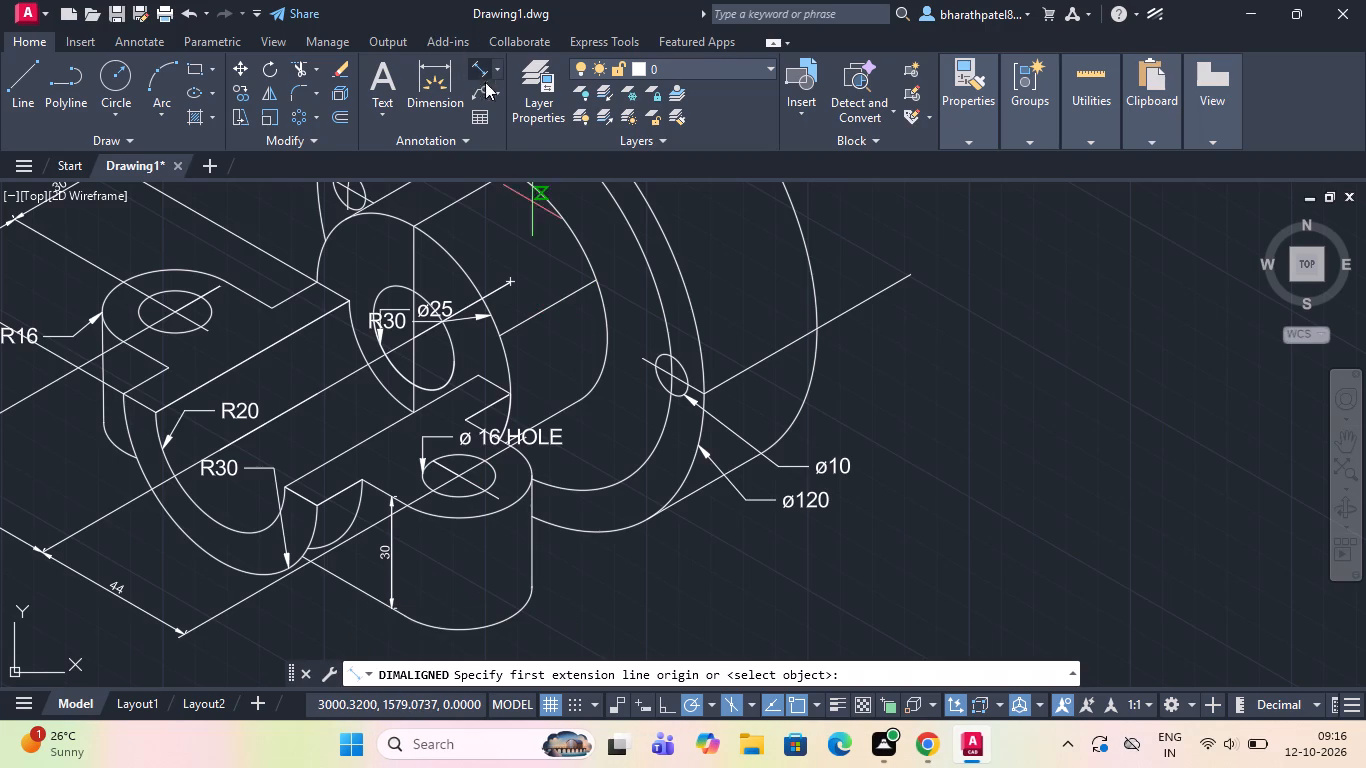
pyautogui.scroll(3, 507, 341)
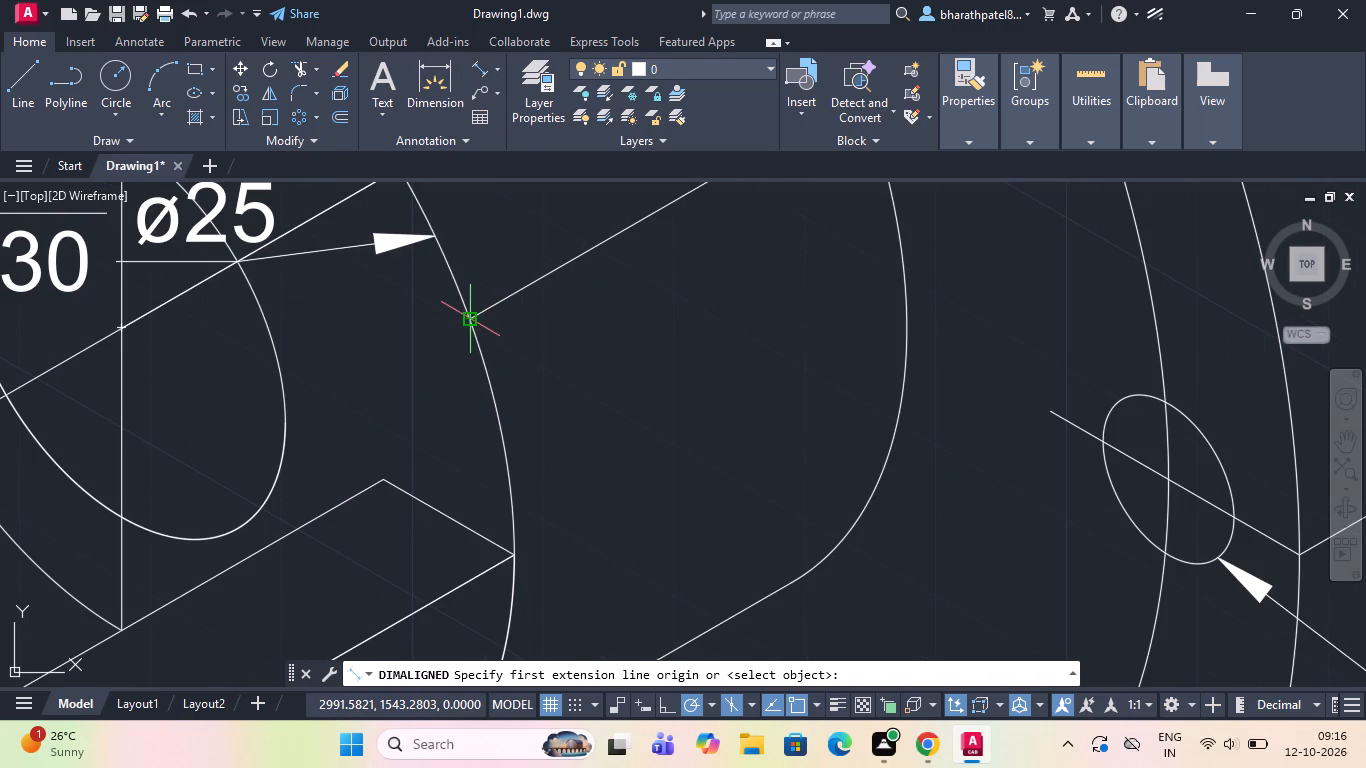
pyautogui.click(464, 318)
pyautogui.scroll(-5, 464, 318)
pyautogui.scroll(4, 567, 257)
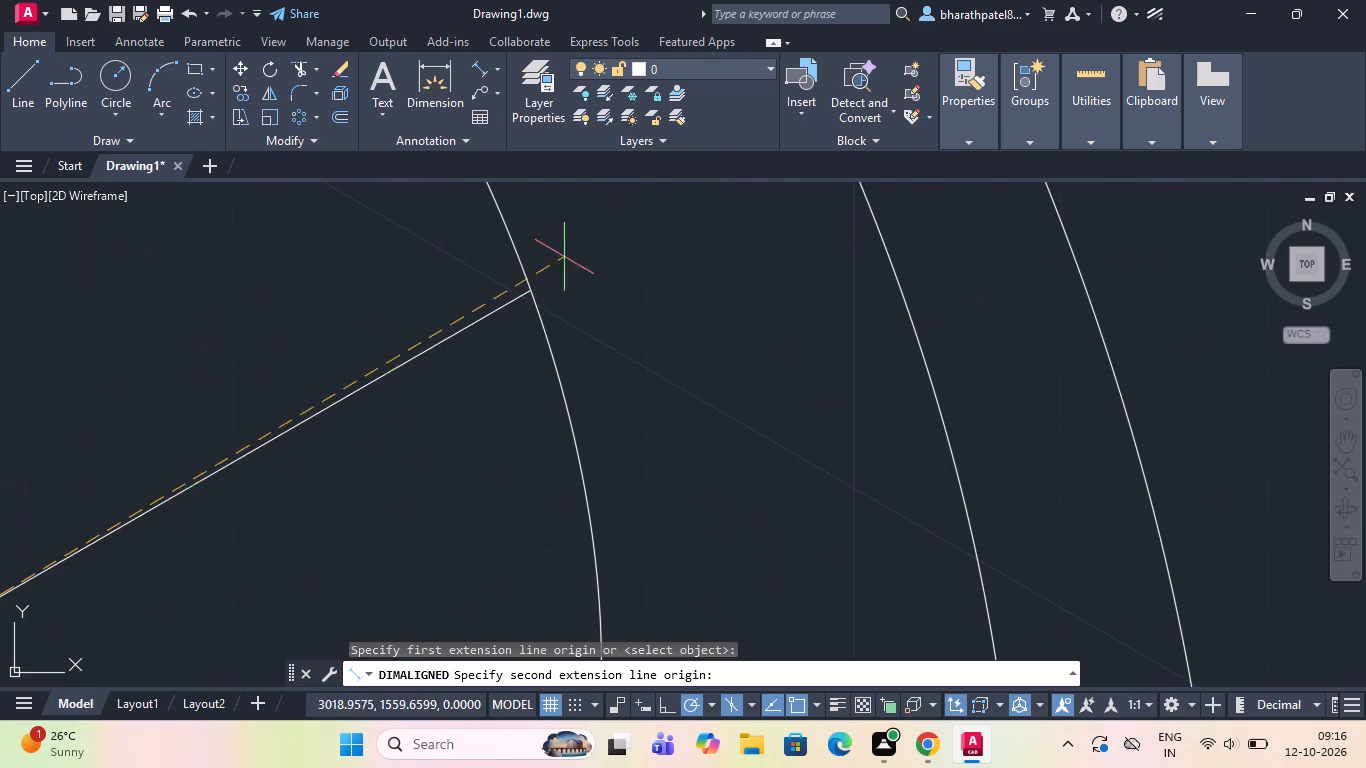
pyautogui.click(525, 293)
pyautogui.scroll(-2, 525, 291)
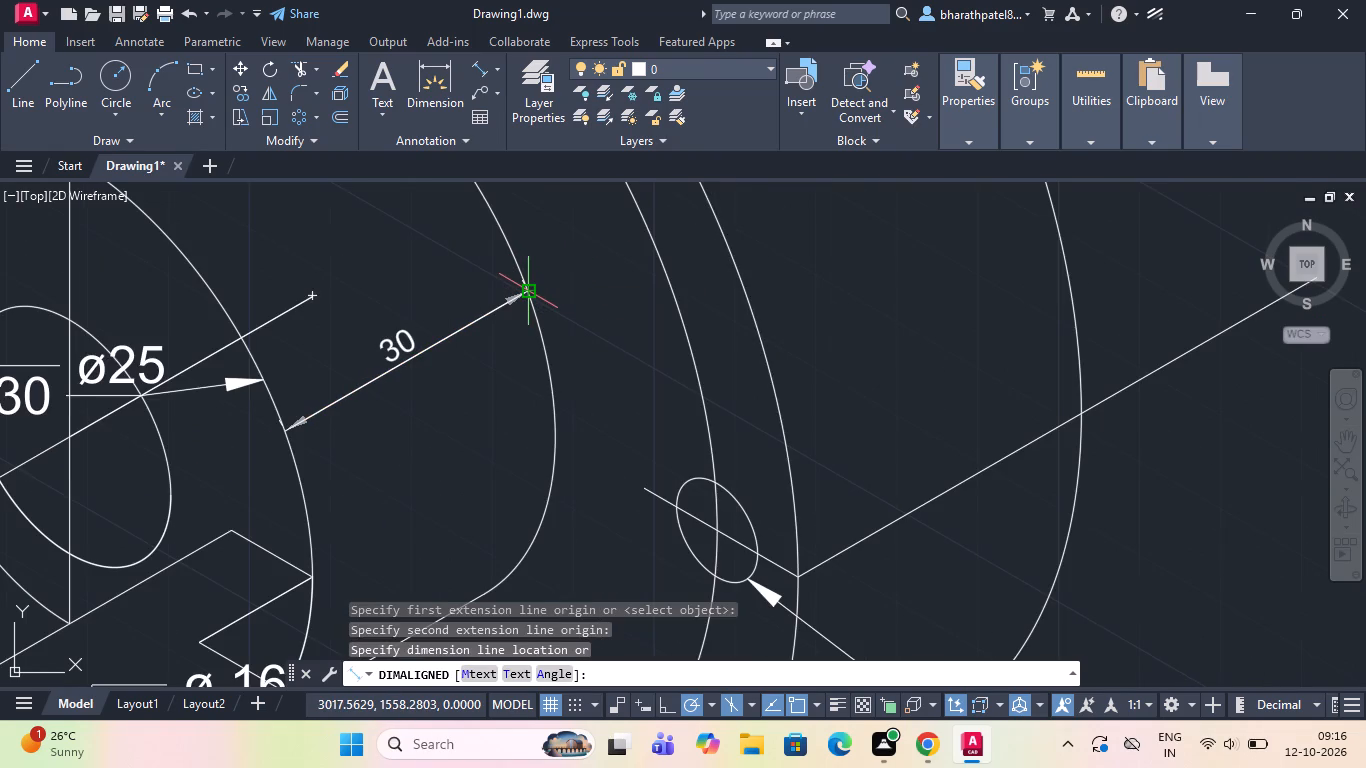
pyautogui.click(525, 291)
# Add an aligned dimension to the short vertical edge at the outer end of the flange's upper section, beside the edge.
pyautogui.scroll(-2, 638, 276)
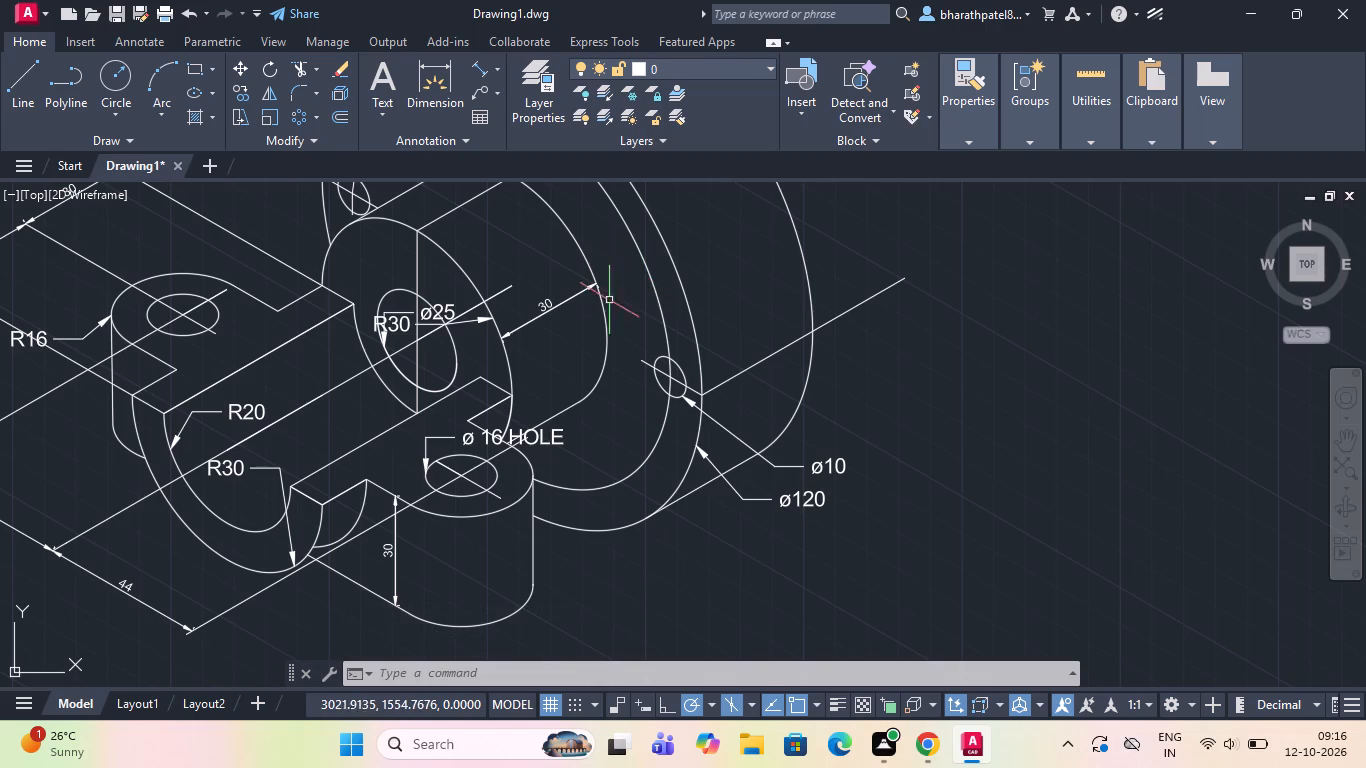
pyautogui.scroll(-3, 575, 364)
pyautogui.scroll(2, 551, 357)
pyautogui.scroll(2, 587, 210)
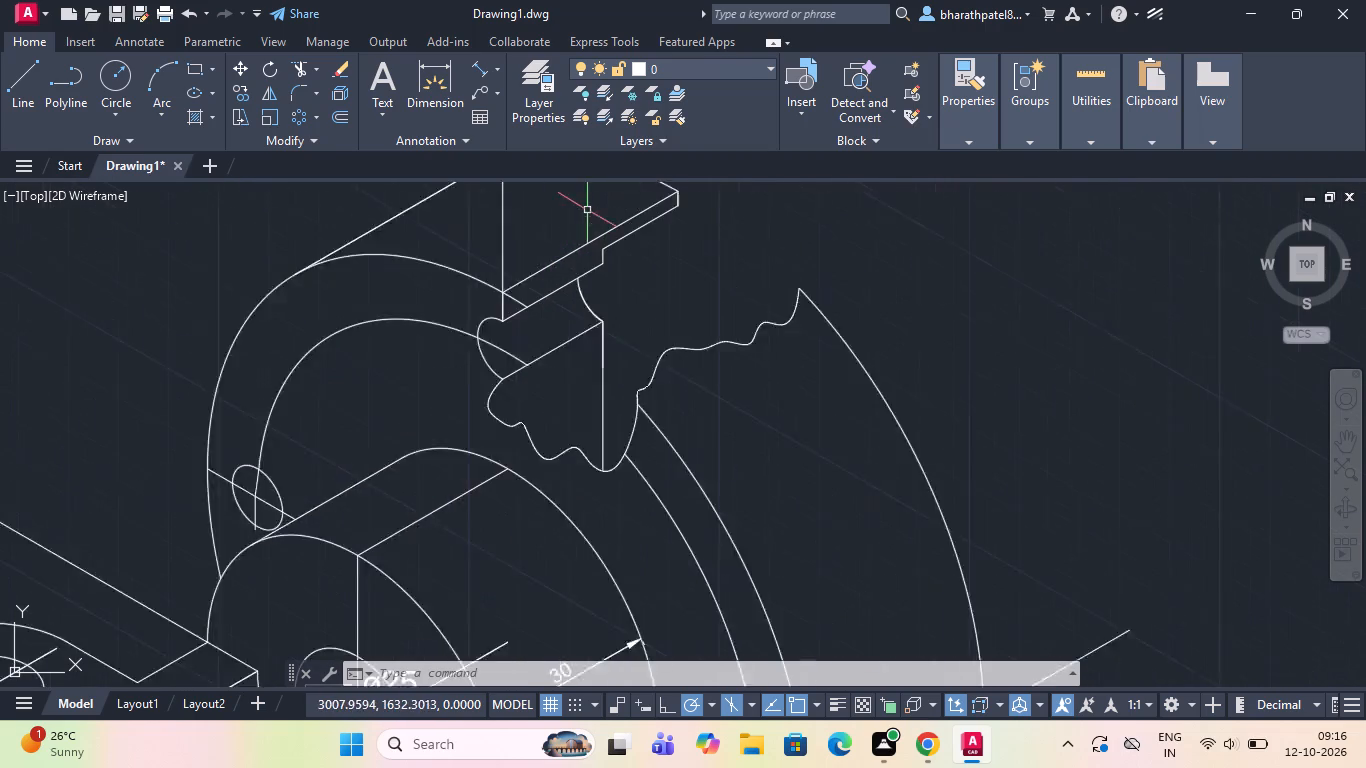
pyautogui.scroll(1, 587, 210)
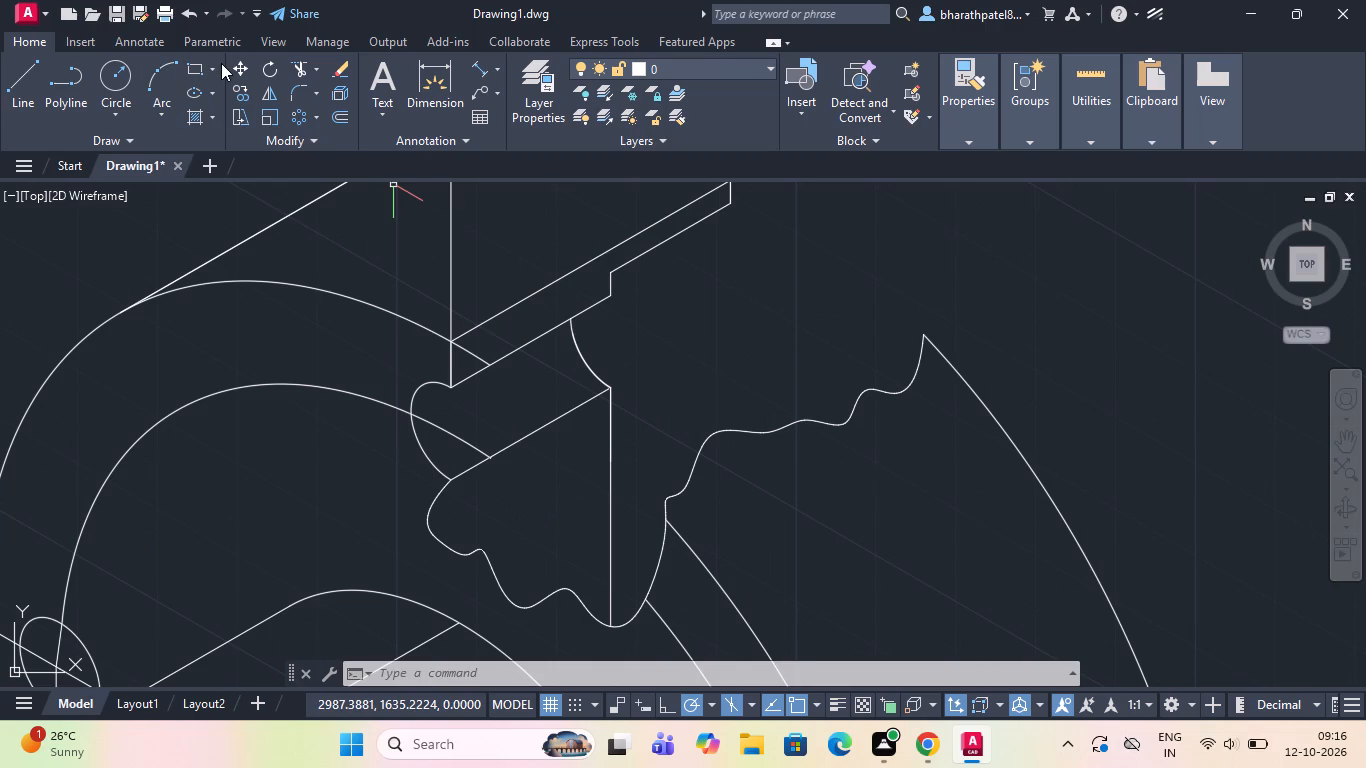
pyautogui.click(481, 67)
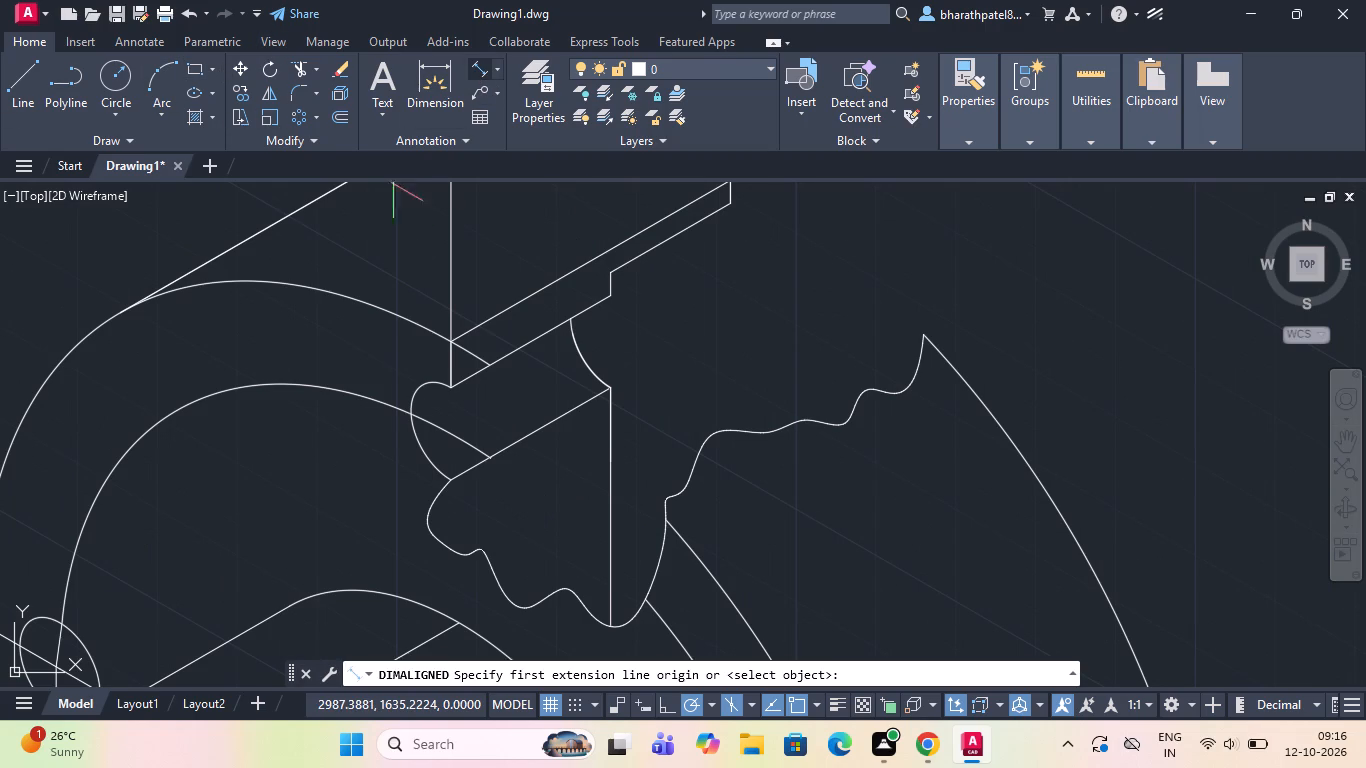
pyautogui.scroll(-2, 676, 392)
pyautogui.scroll(5, 689, 317)
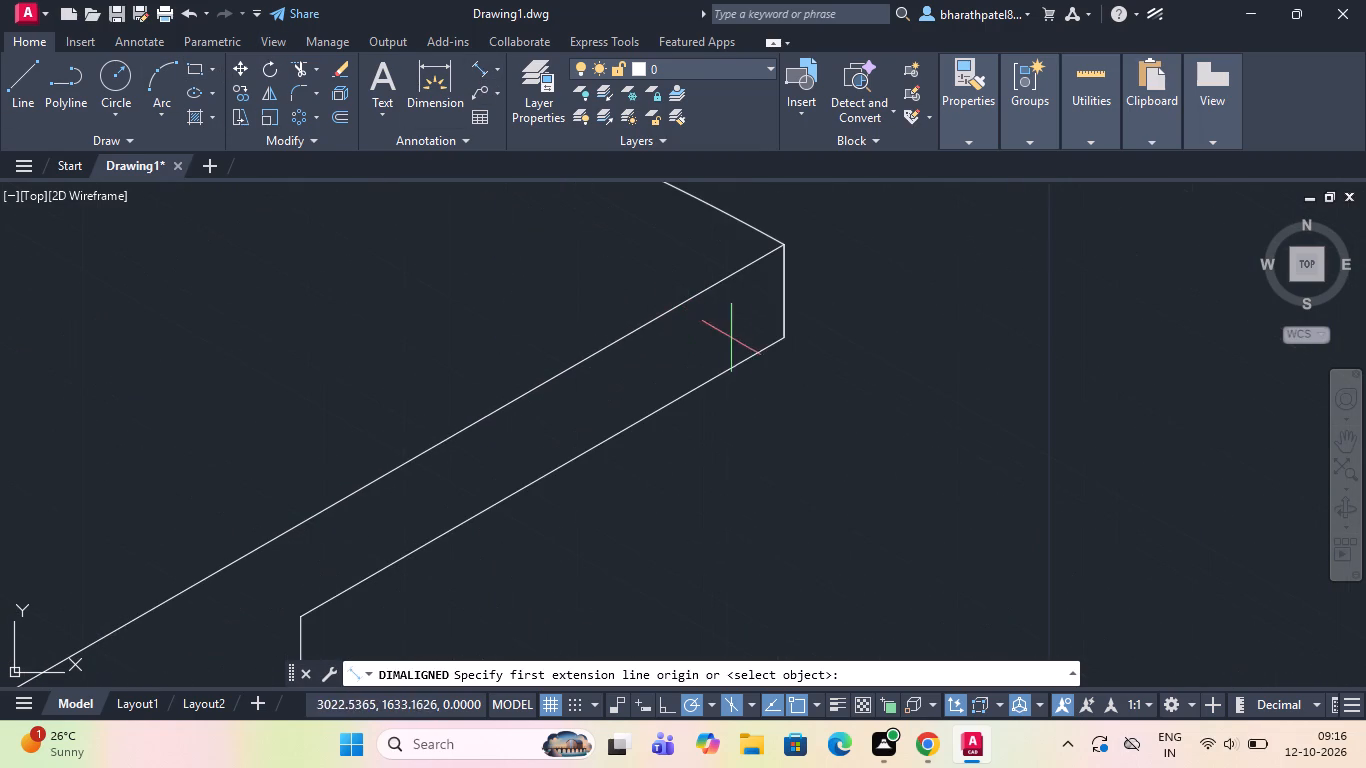
pyautogui.click(783, 329)
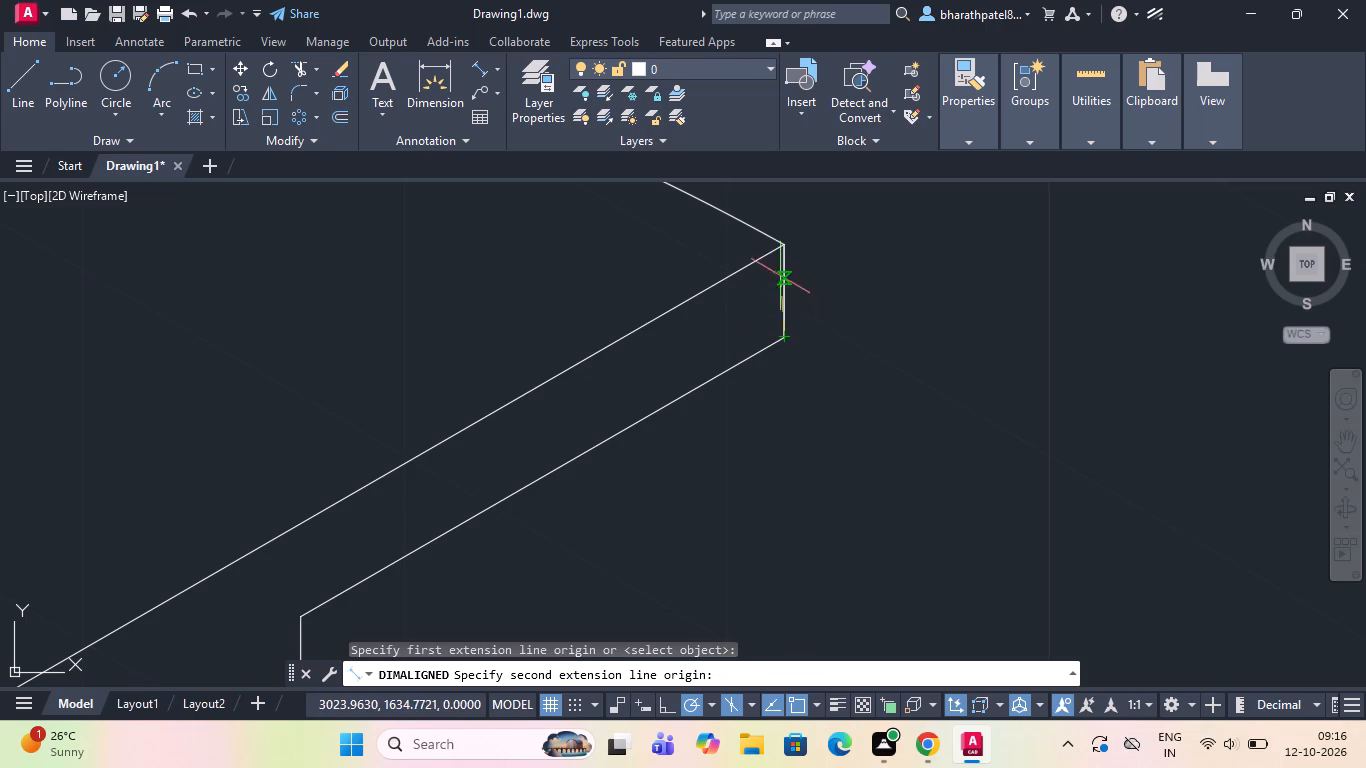
pyautogui.scroll(3, 778, 249)
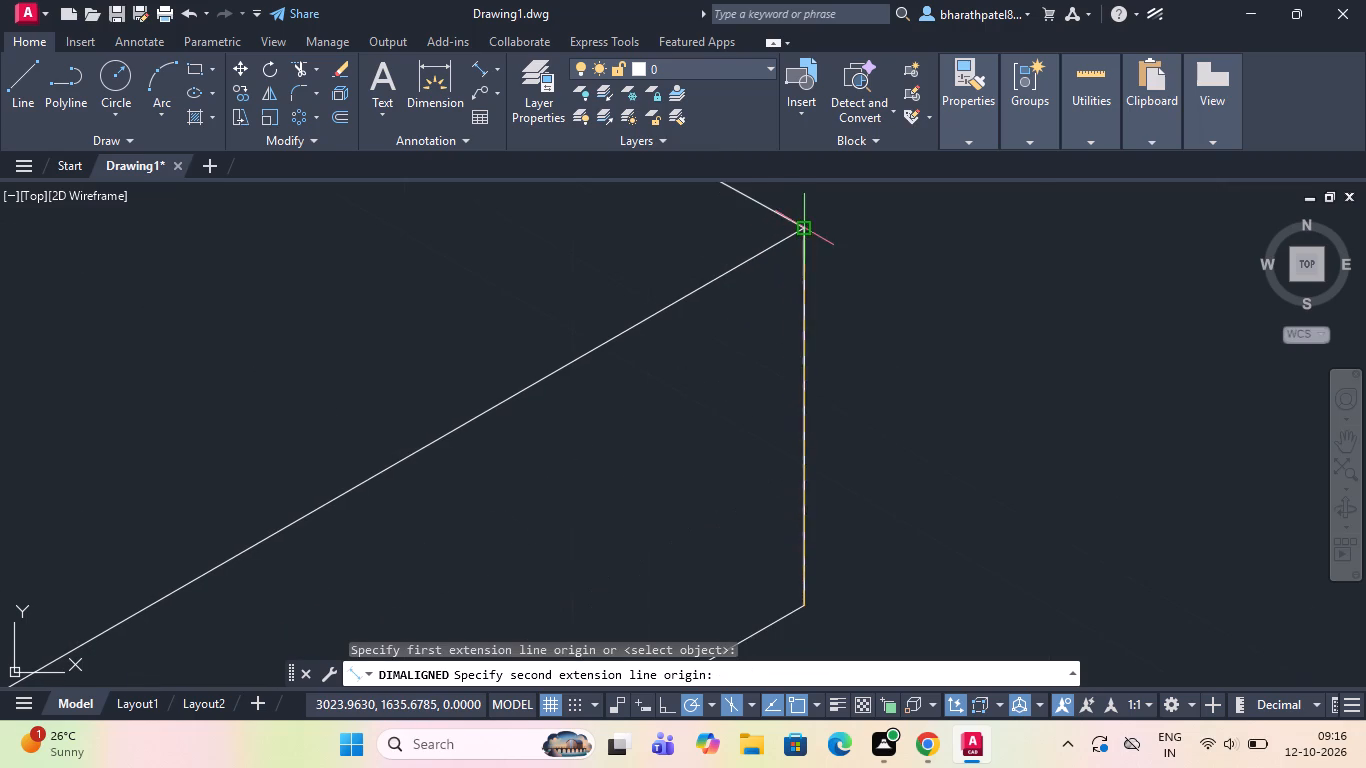
pyautogui.click(800, 231)
pyautogui.scroll(-3, 824, 228)
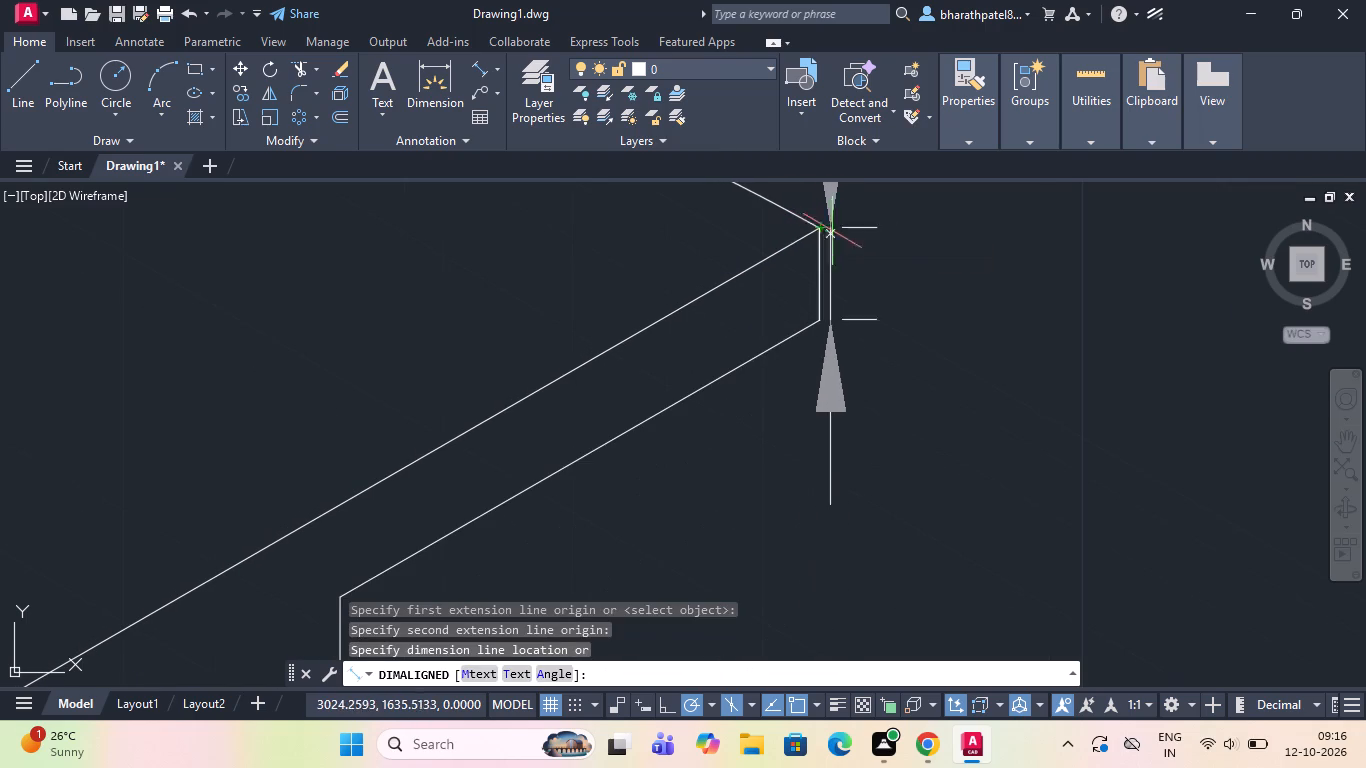
pyautogui.scroll(-4, 937, 266)
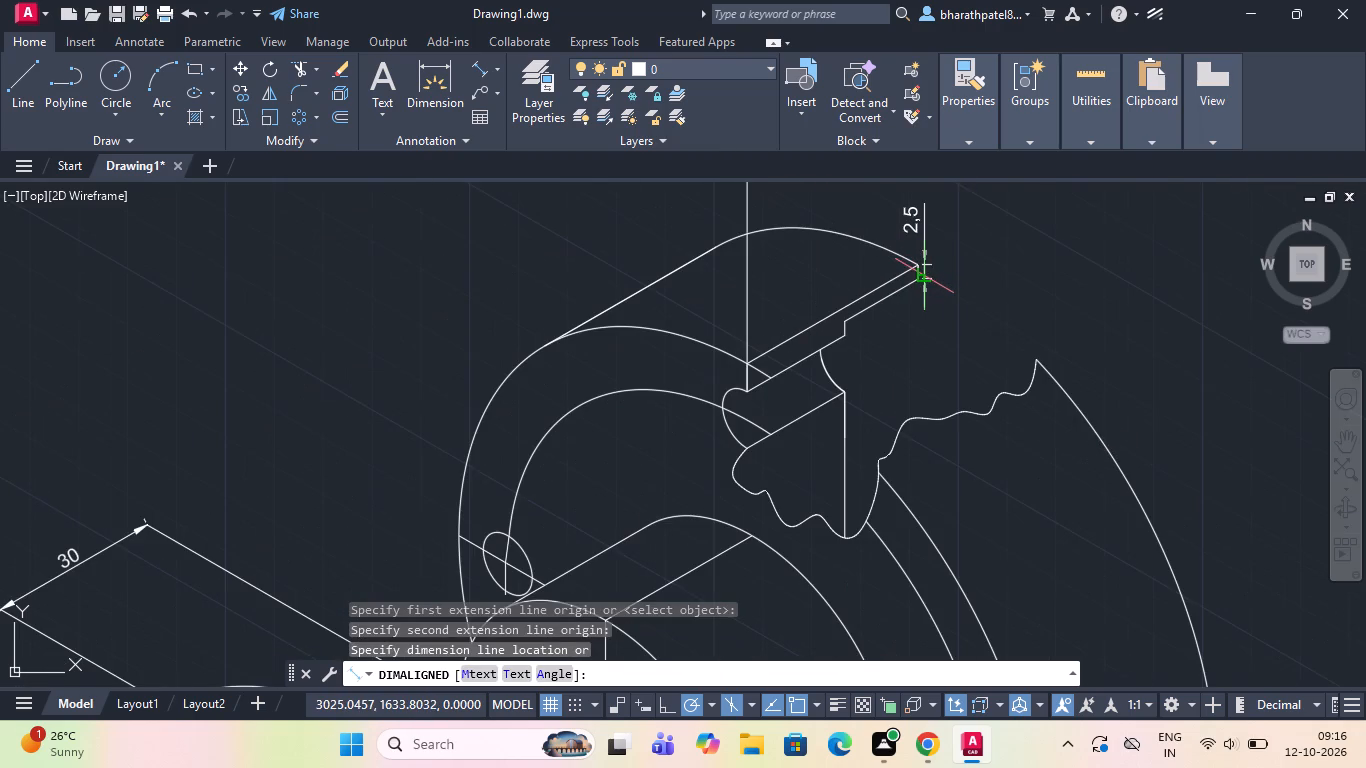
pyautogui.scroll(3, 922, 279)
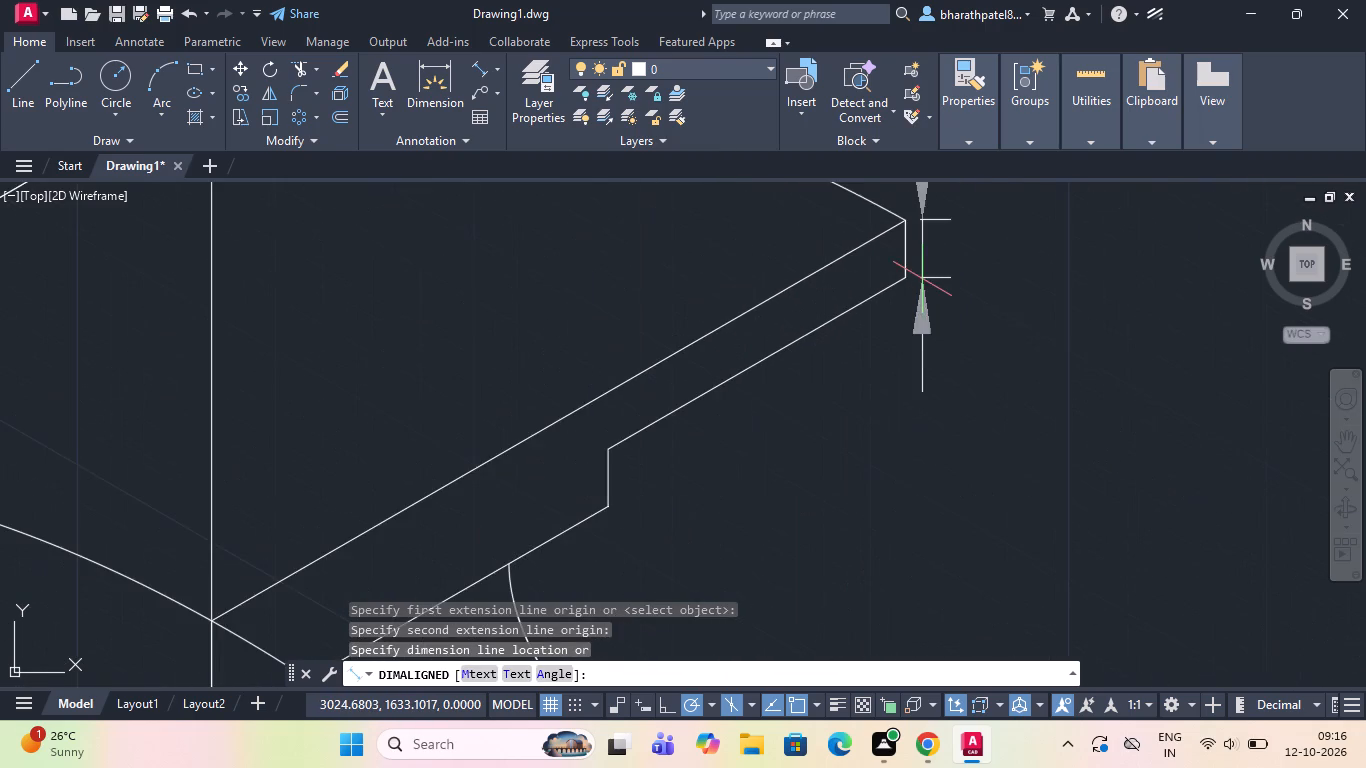
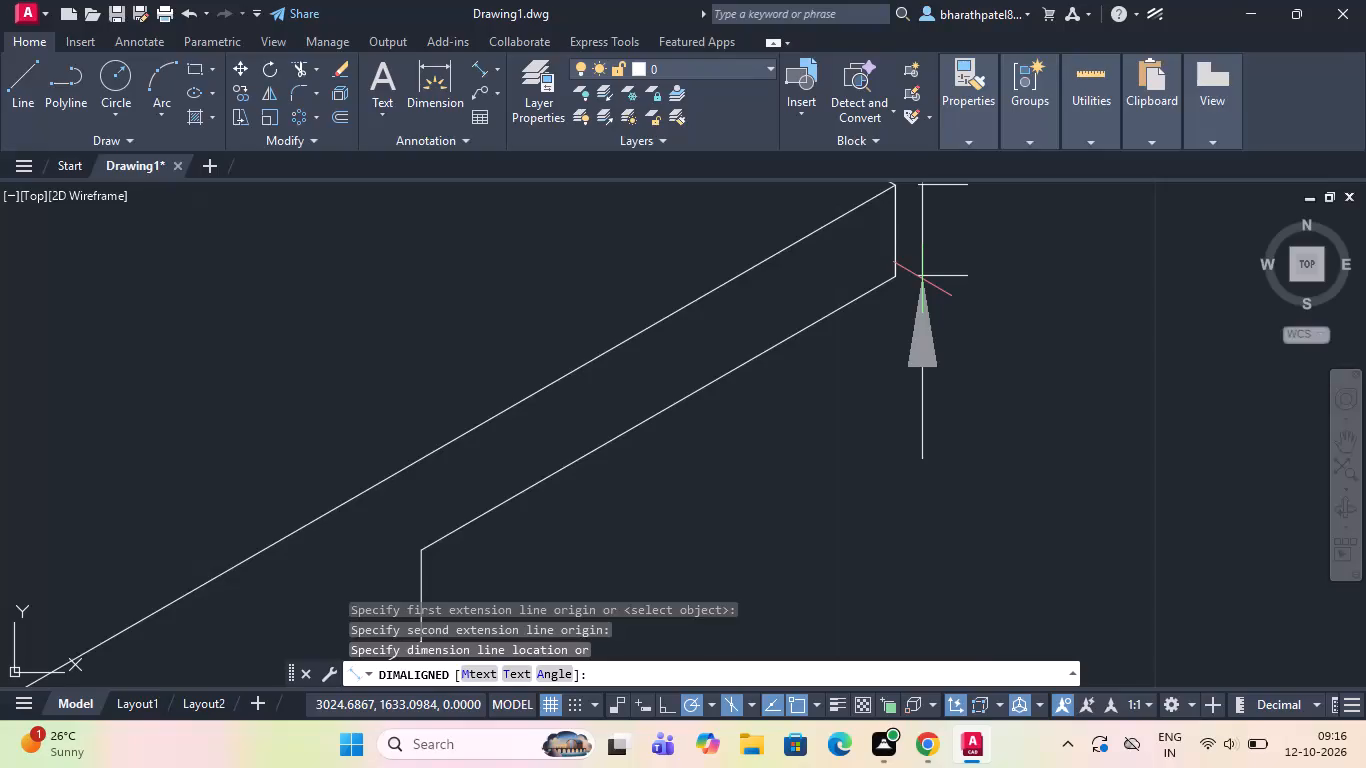
# Add an aligned dimension to the lower slanted edge at the tip of the flange's cut section, offset outside the edge.
pyautogui.press('Escape')
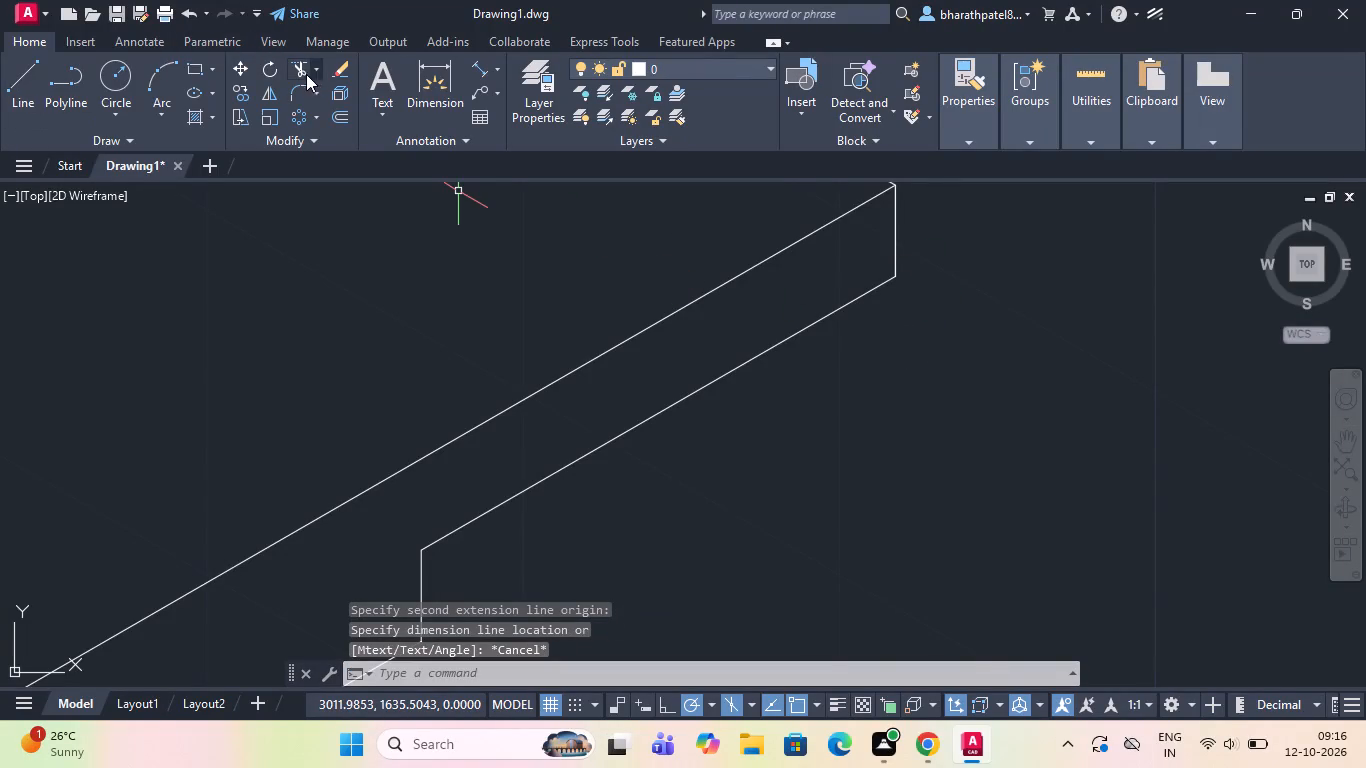
pyautogui.click(473, 67)
pyautogui.click(423, 555)
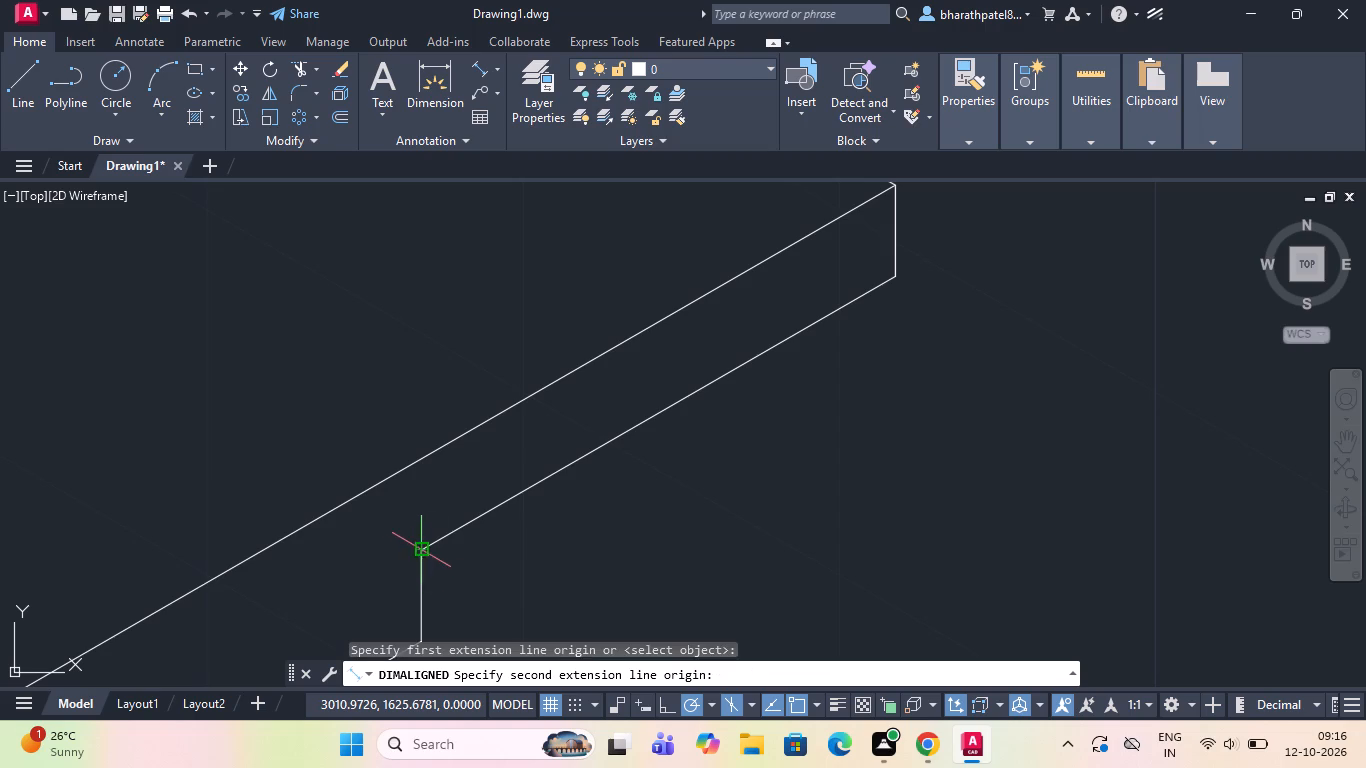
pyautogui.click(895, 270)
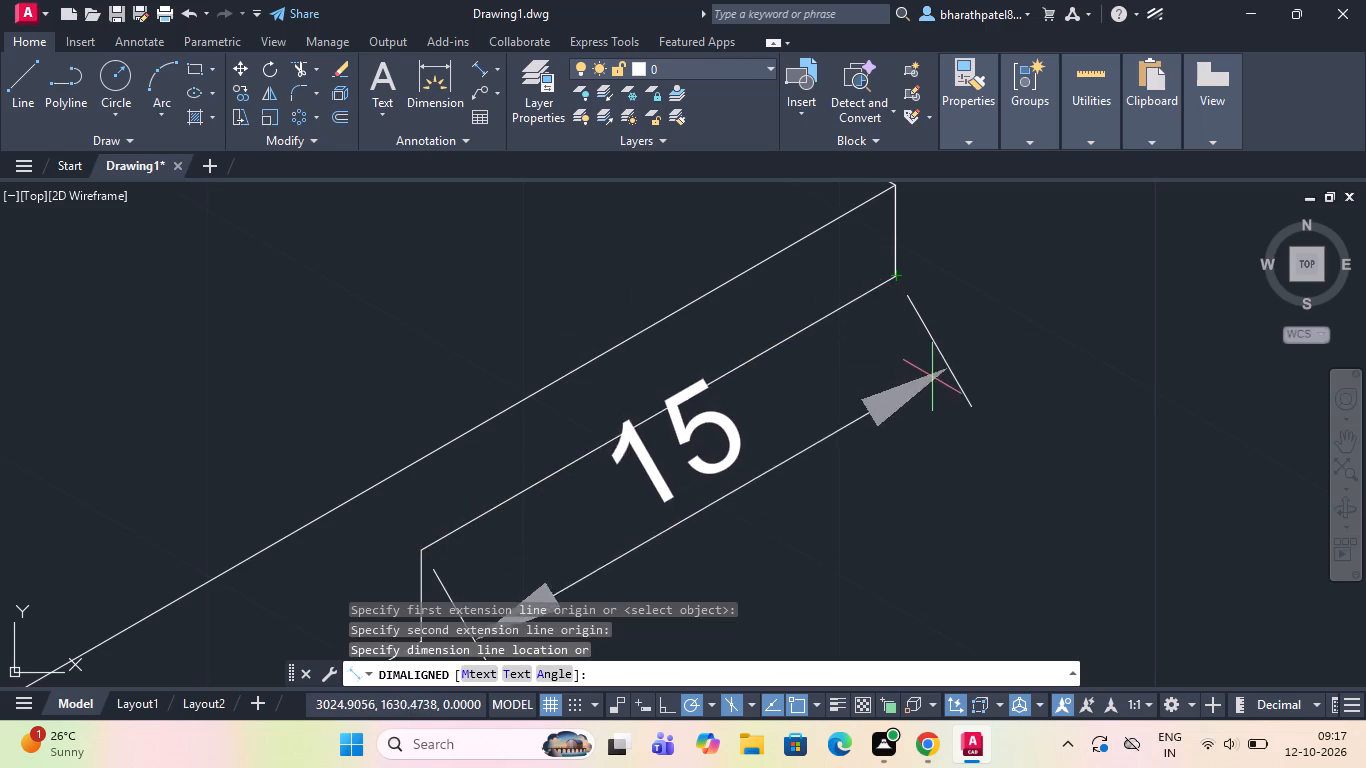
pyautogui.click(950, 412)
# Trim the excess line projecting past the outer end of the pair of 44 dimensions on the base.
pyautogui.scroll(-2, 898, 362)
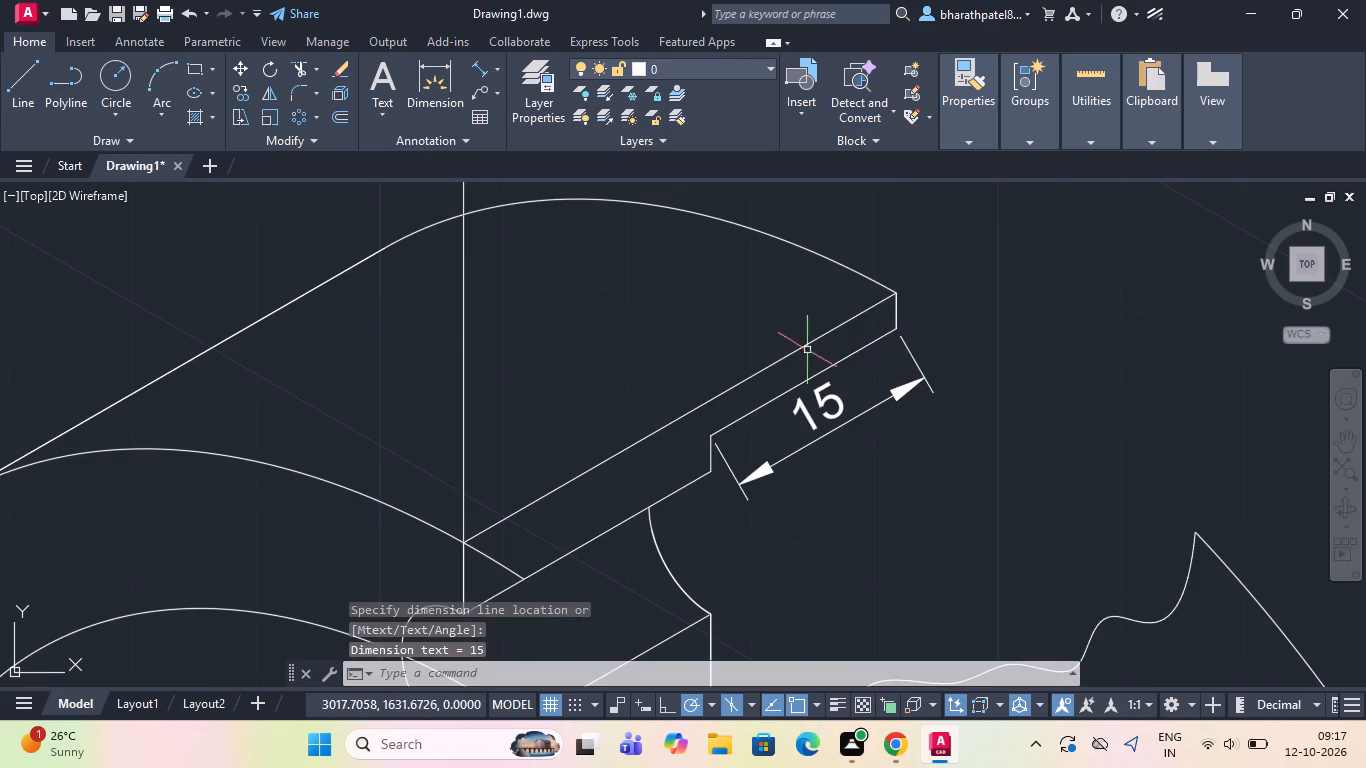
pyautogui.scroll(-2, 726, 358)
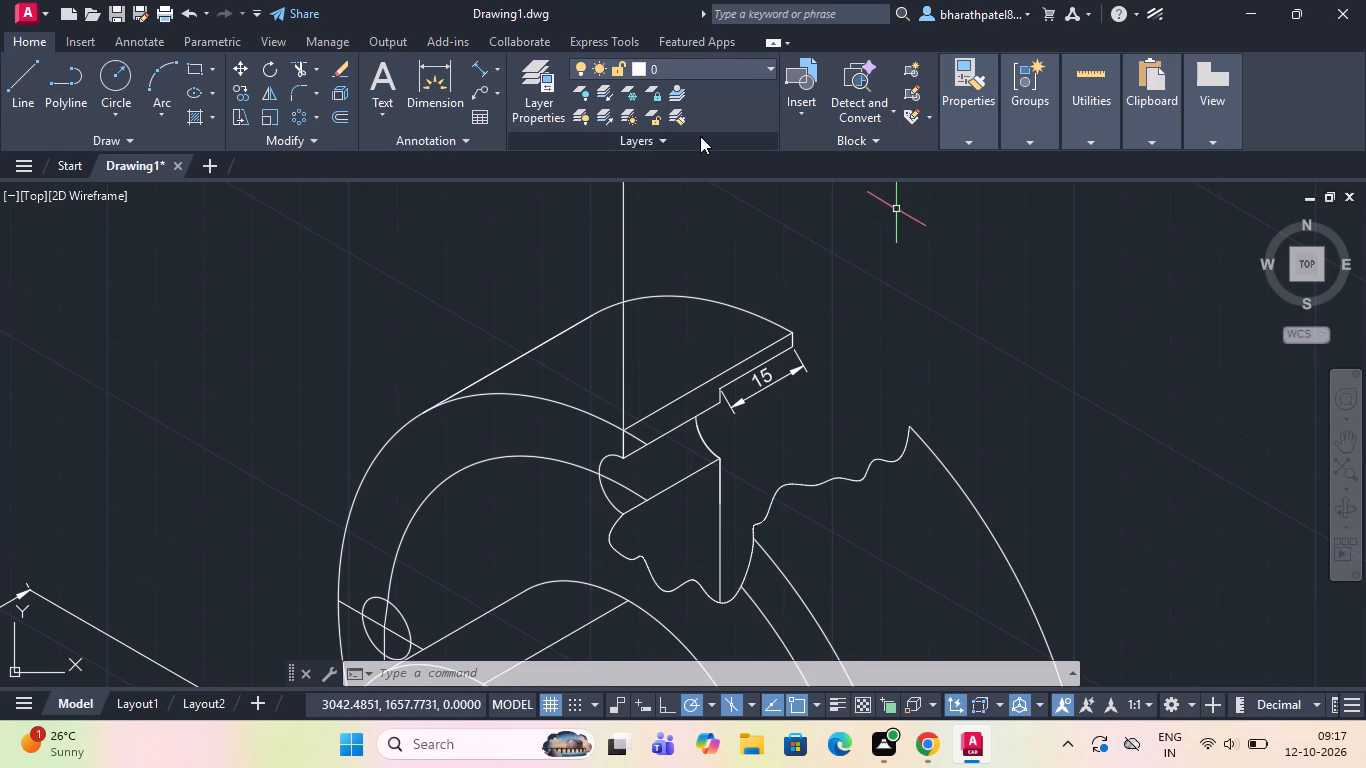
pyautogui.scroll(-3, 557, 221)
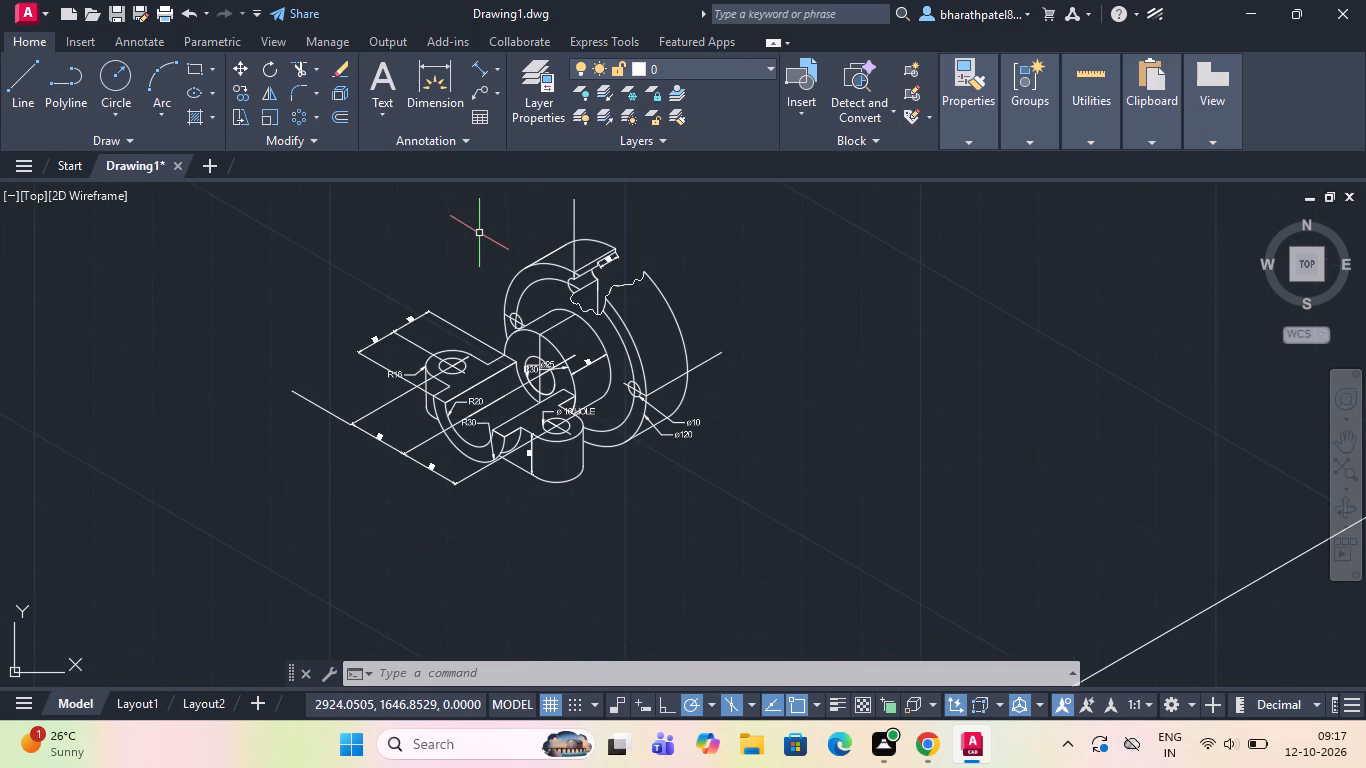
pyautogui.click(294, 65)
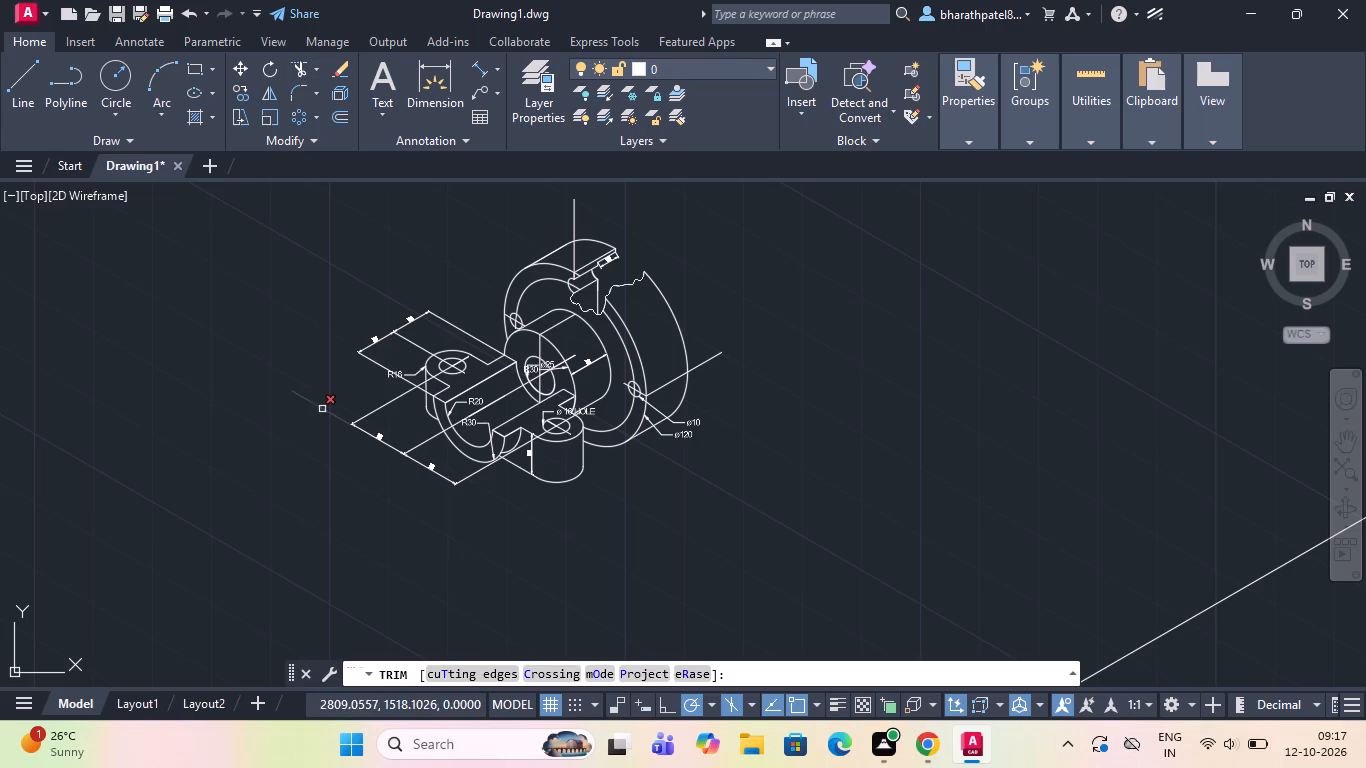
pyautogui.click(324, 408)
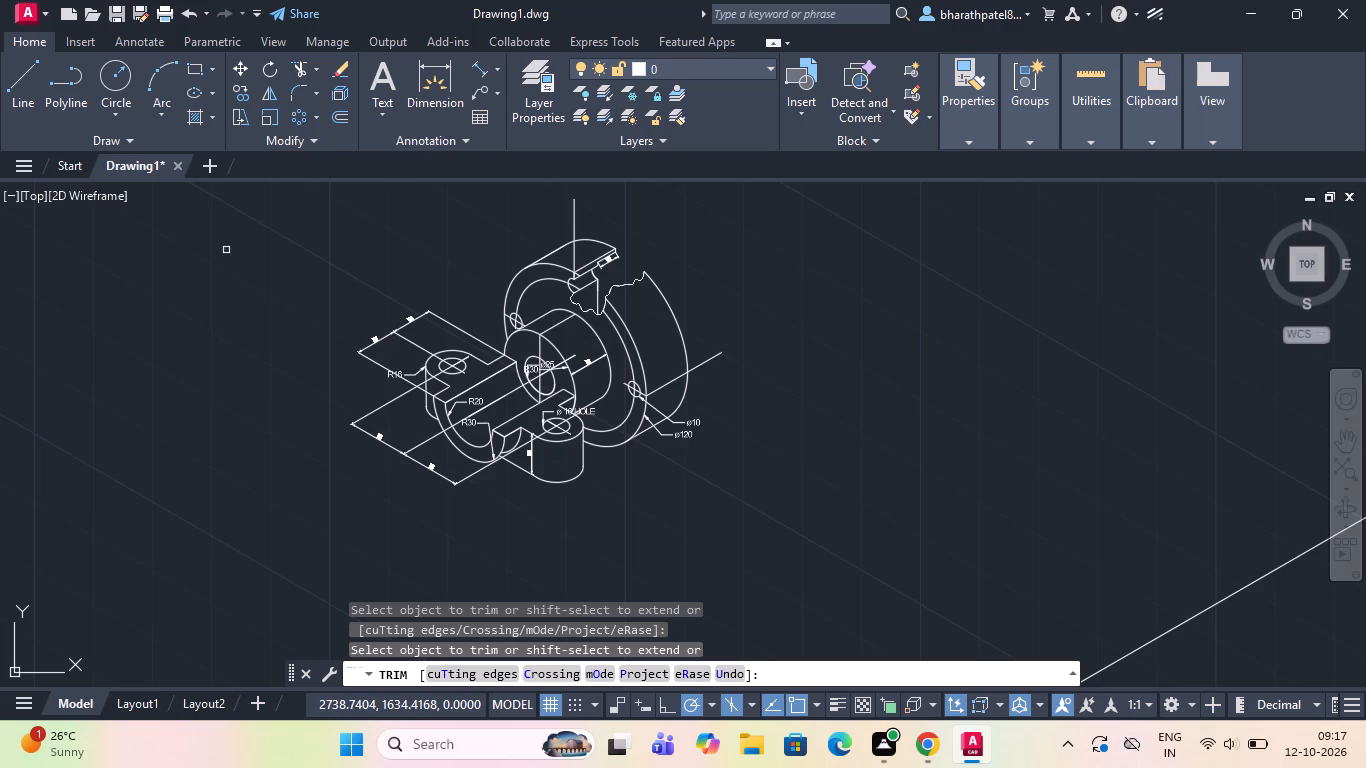
# Draw a 35-unit line at 30° from the flange's front outer arc across to its rear arc.
pyautogui.click(22, 97)
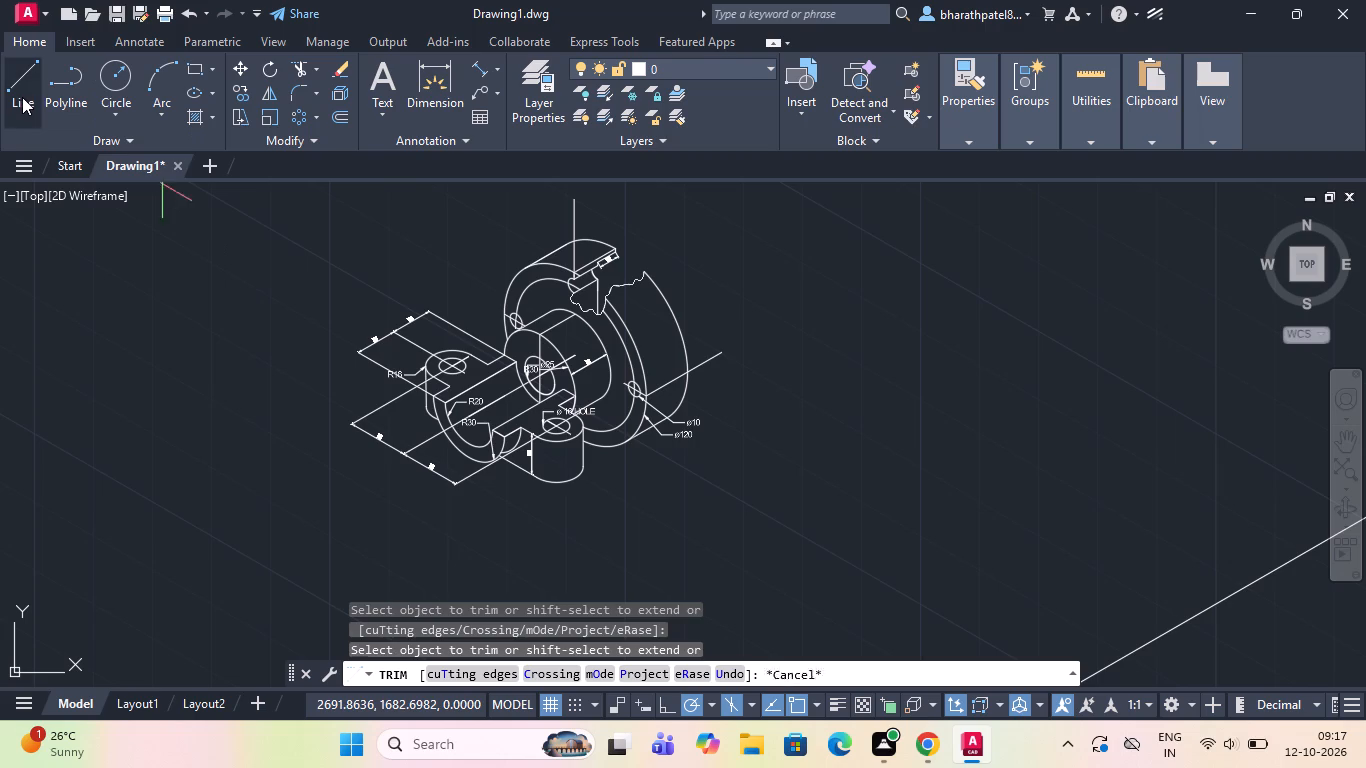
pyautogui.scroll(4, 651, 372)
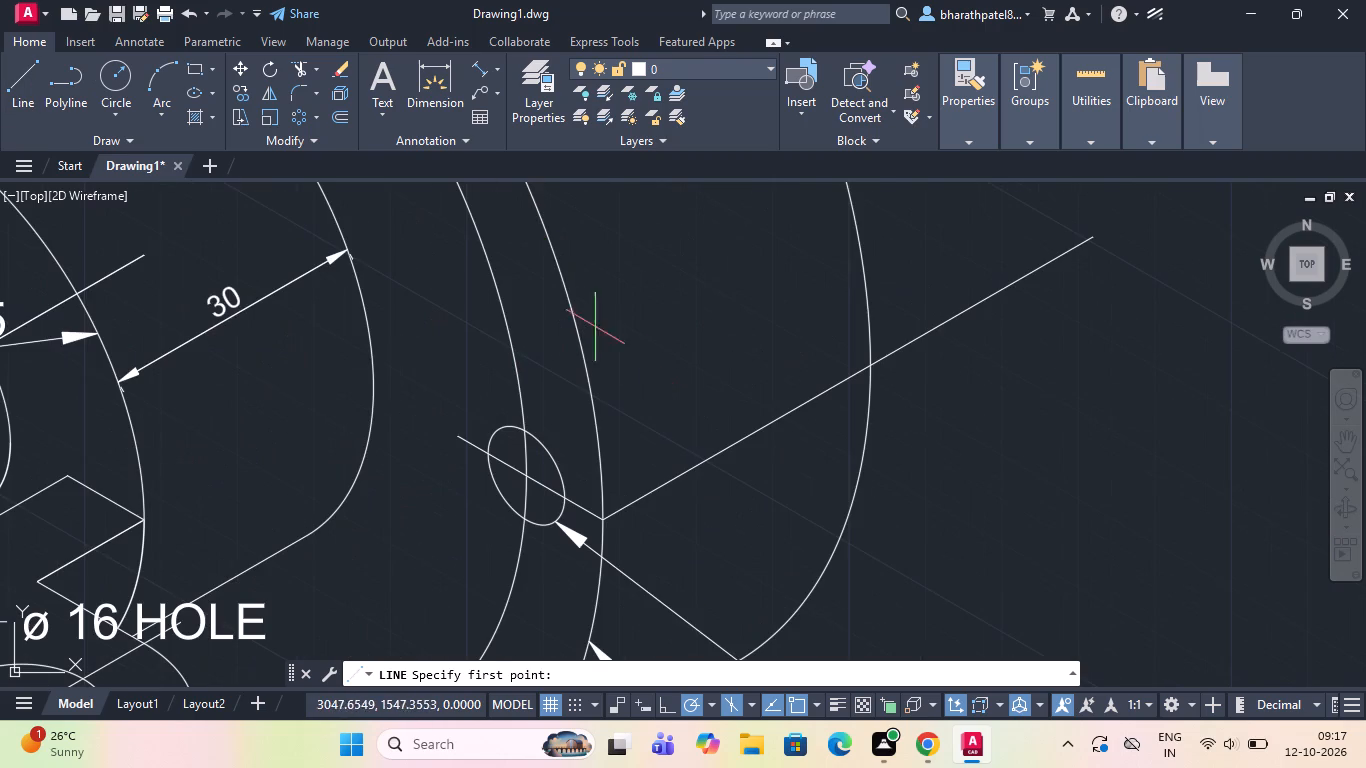
pyautogui.scroll(-3, 606, 598)
pyautogui.scroll(3, 599, 521)
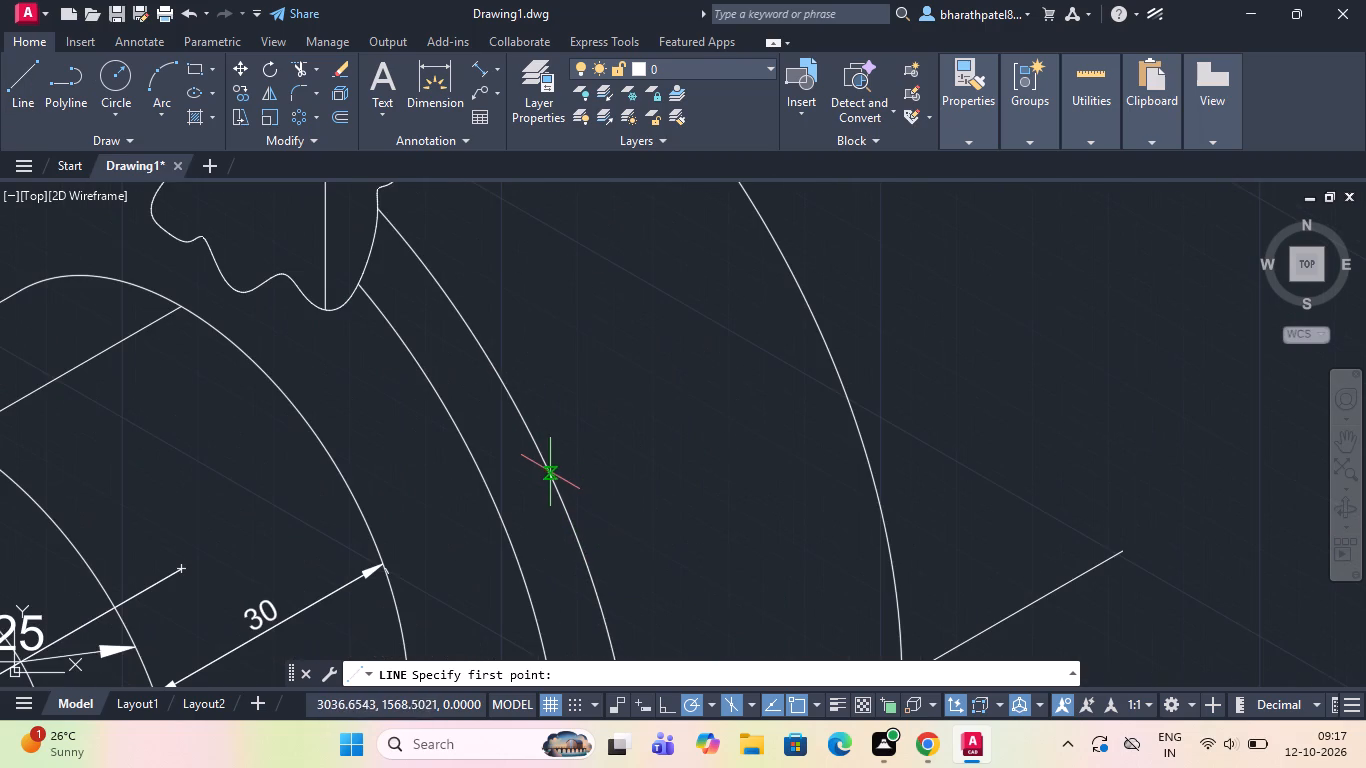
pyautogui.scroll(3, 546, 473)
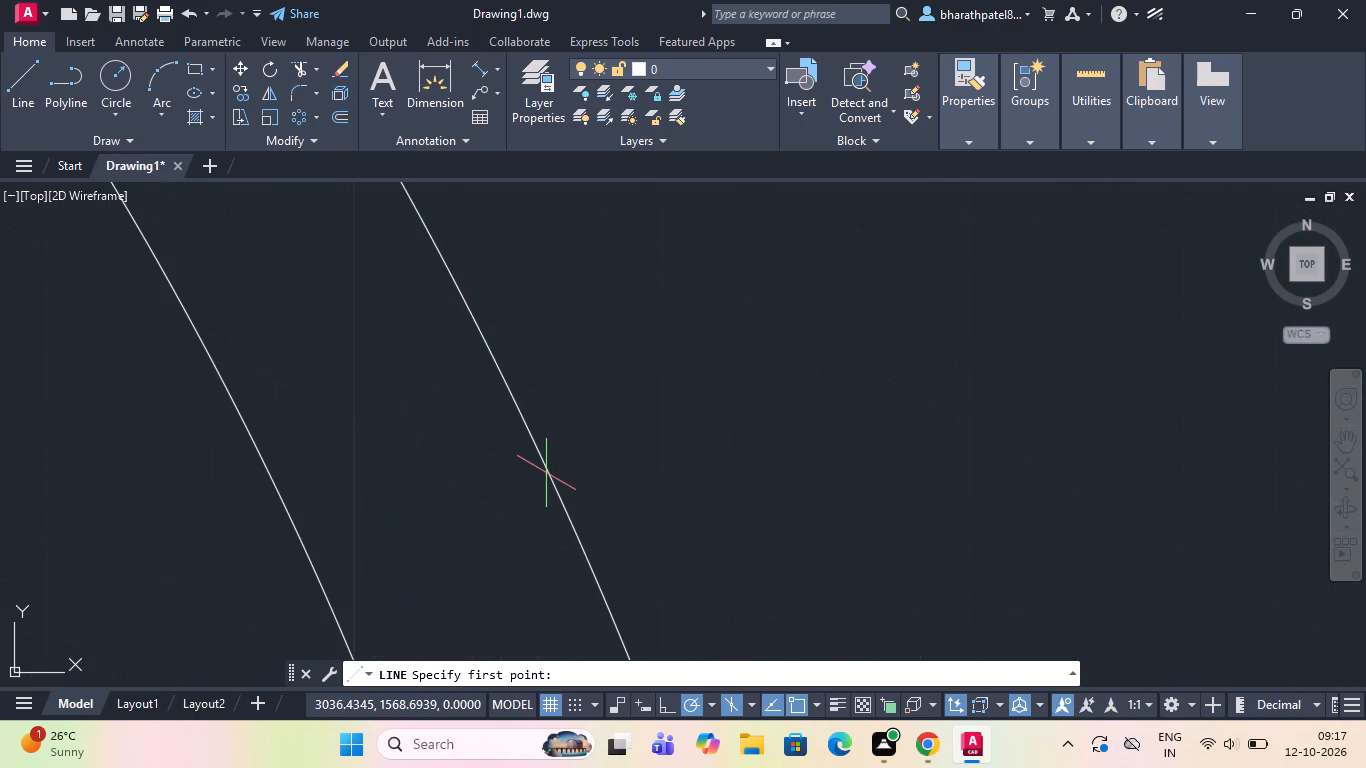
pyautogui.click(559, 497)
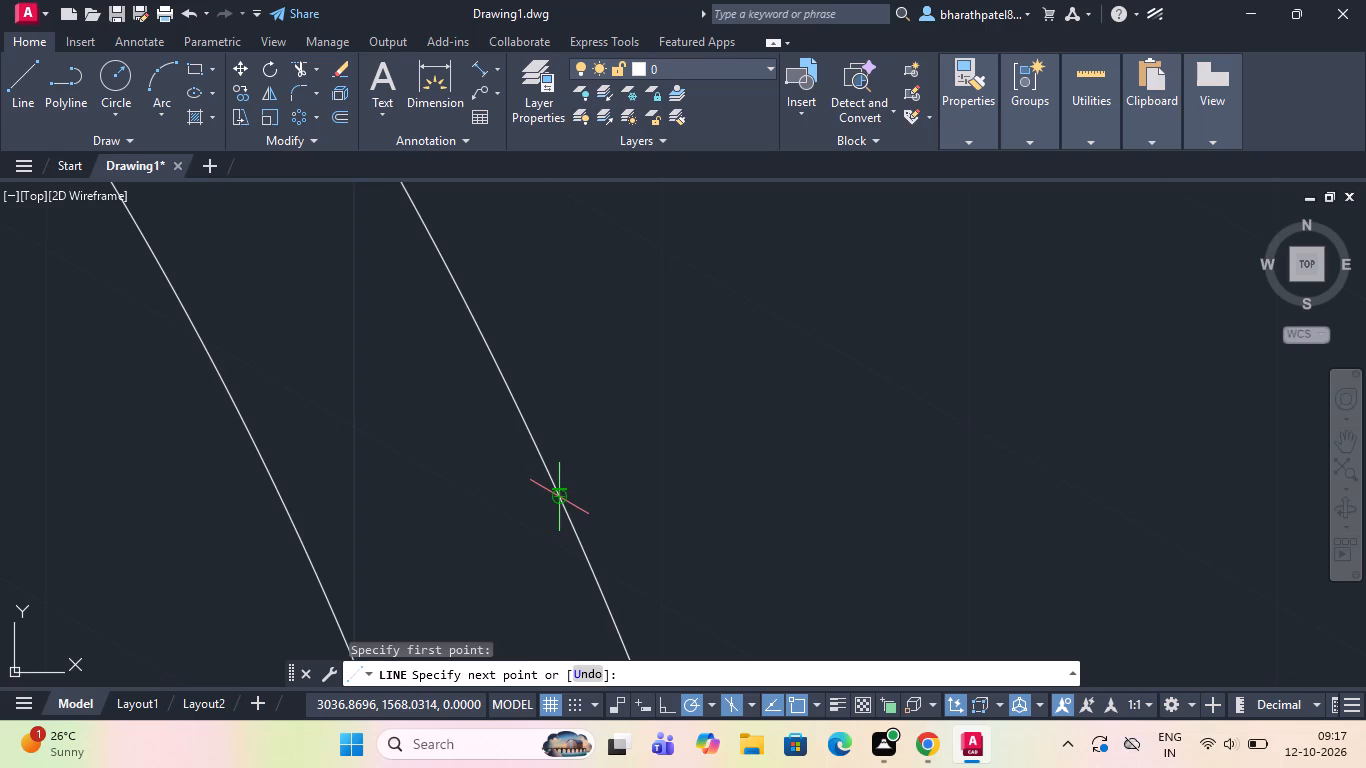
pyautogui.scroll(-5, 559, 497)
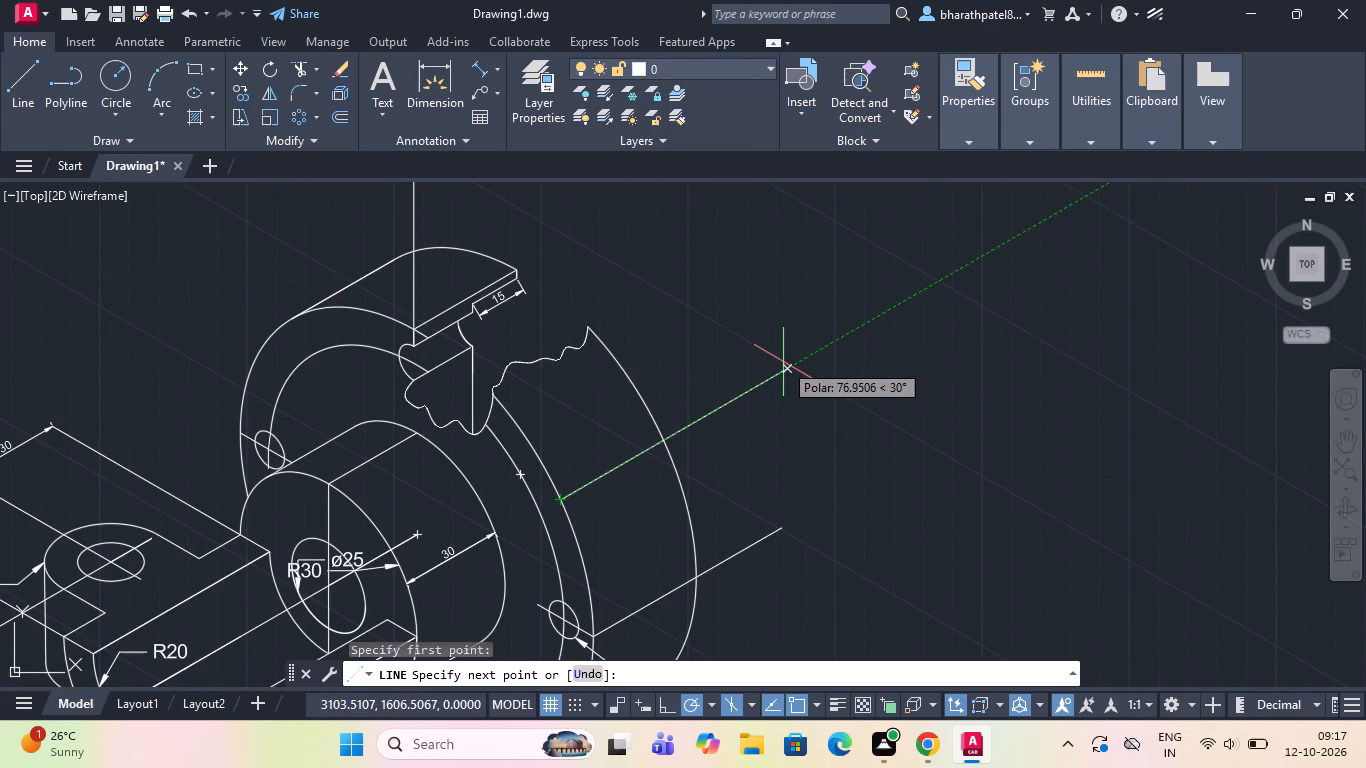
pyautogui.write('35')
pyautogui.press('Return')
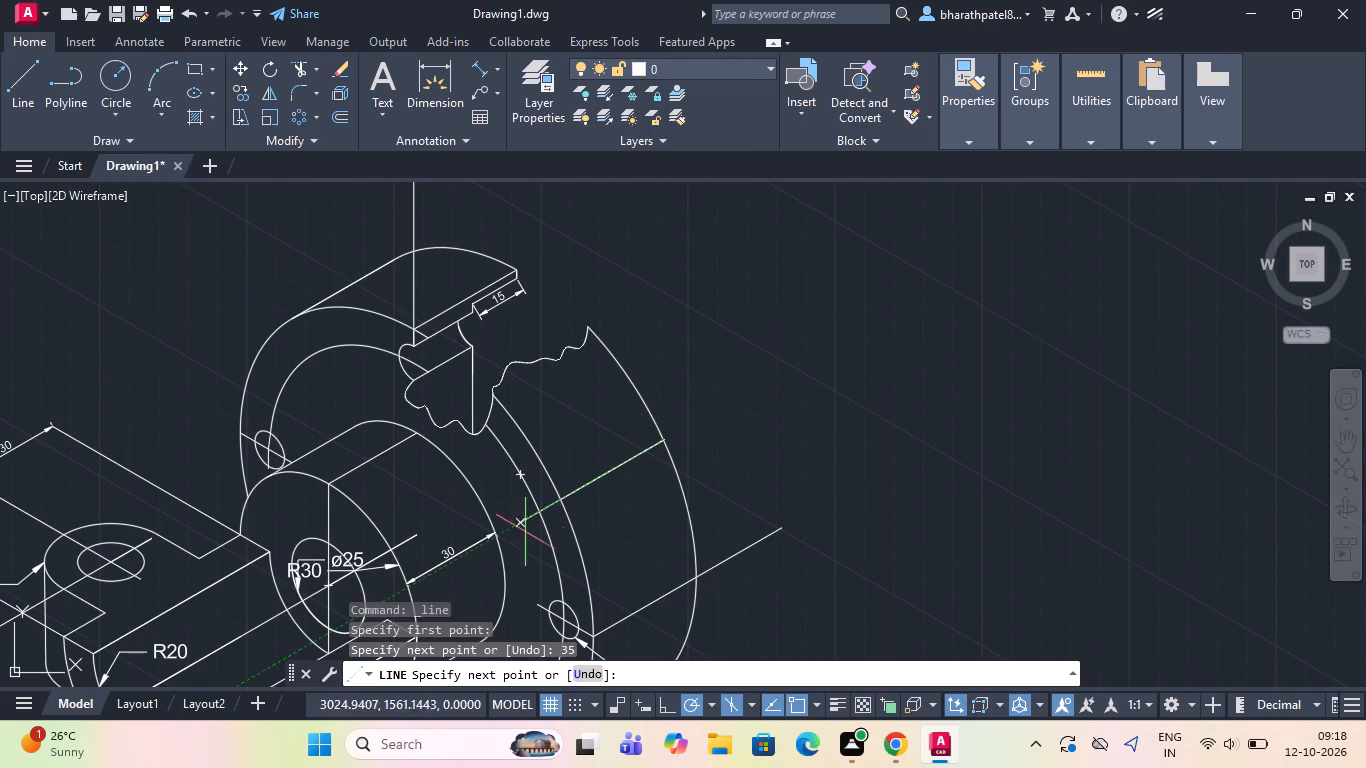
pyautogui.press('Escape')
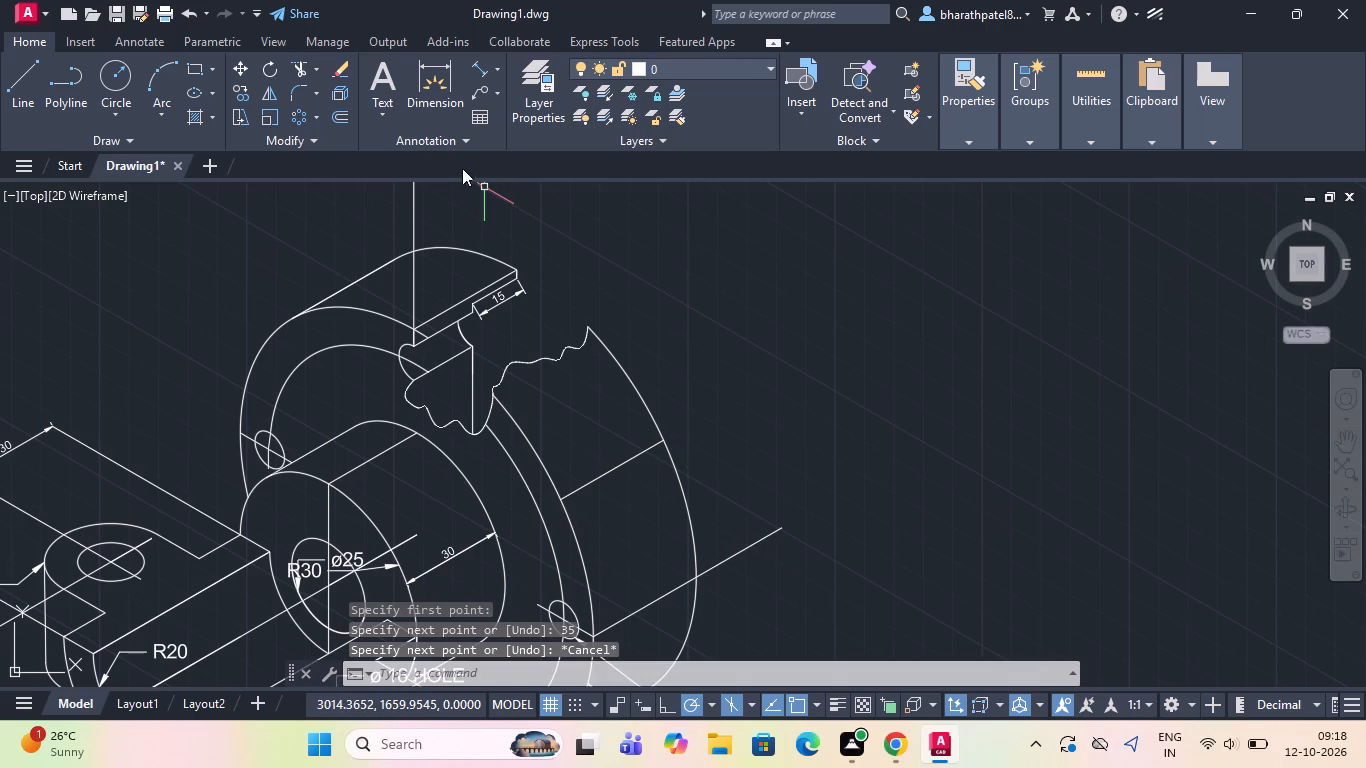
# Add an aligned dimension directly along the new line between the flange's front and rear arcs.
pyautogui.click(485, 58)
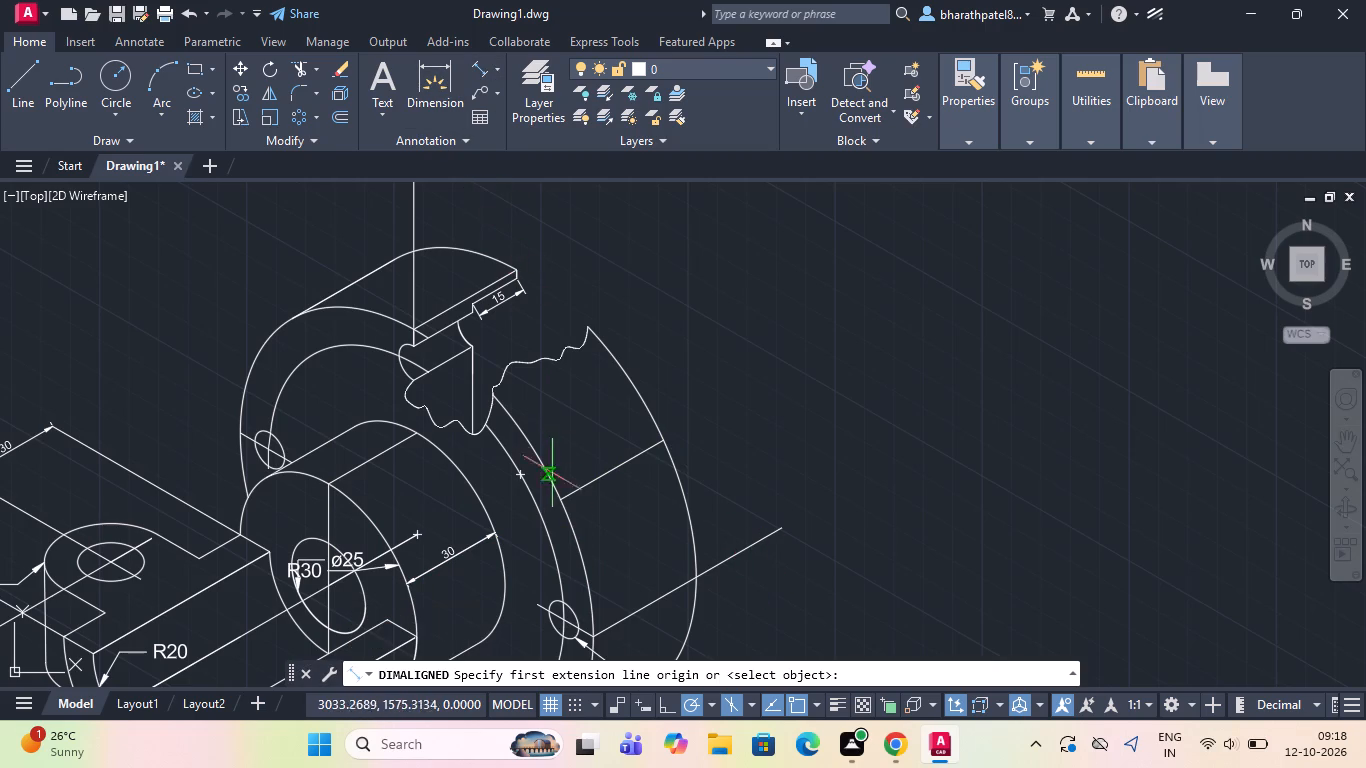
pyautogui.scroll(3, 559, 496)
pyautogui.click(560, 524)
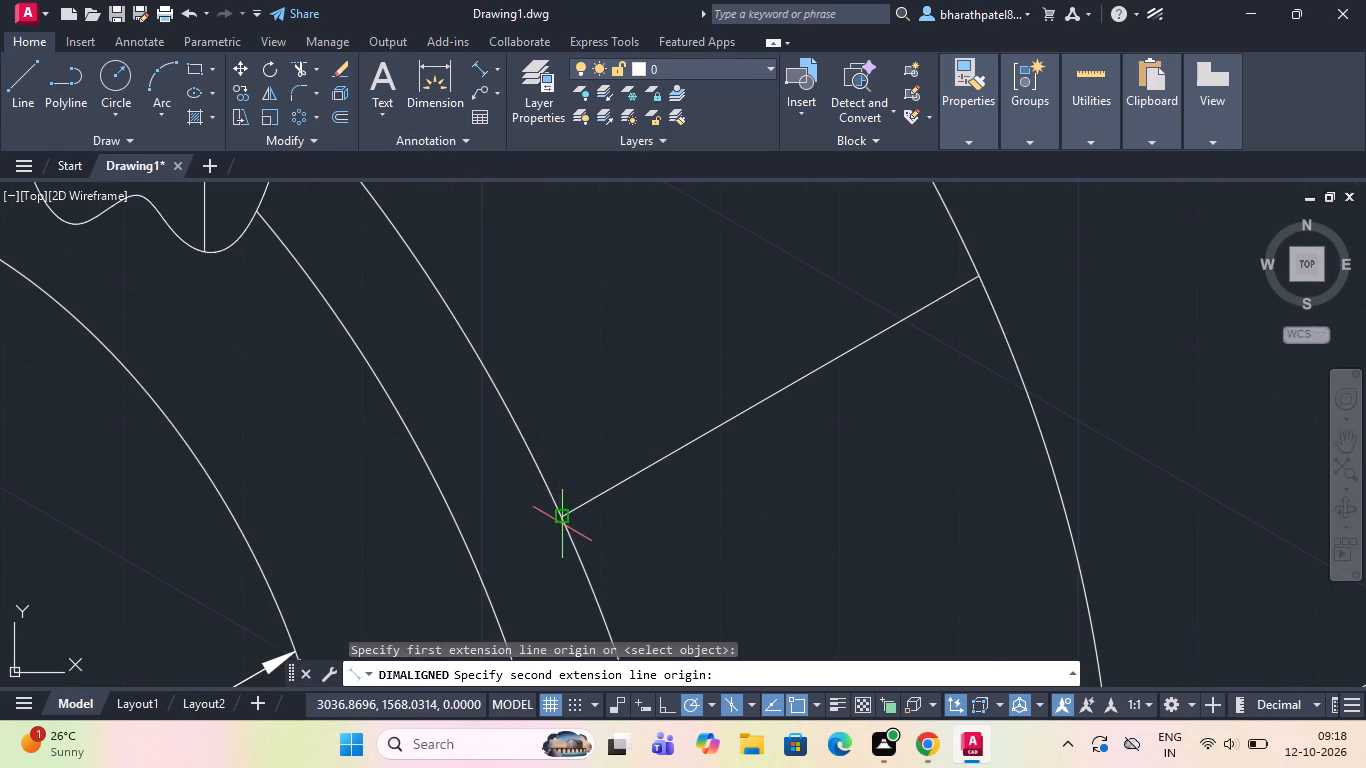
pyautogui.click(982, 277)
pyautogui.click(982, 277)
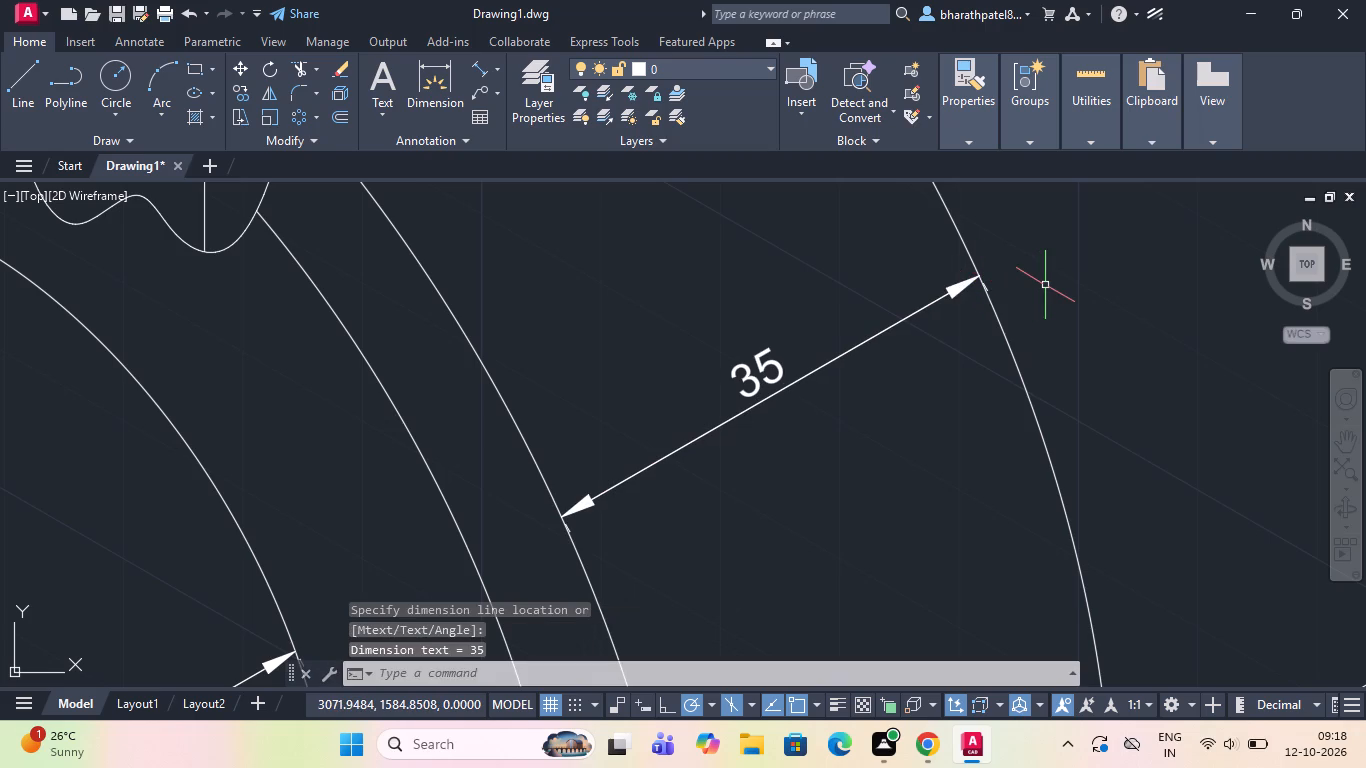
pyautogui.press('Escape')
# Select the inner flange arc and the centre and extension lines, and load the ACAD_ISO02W100 ISO dash linetype.
pyautogui.scroll(-5, 1045, 284)
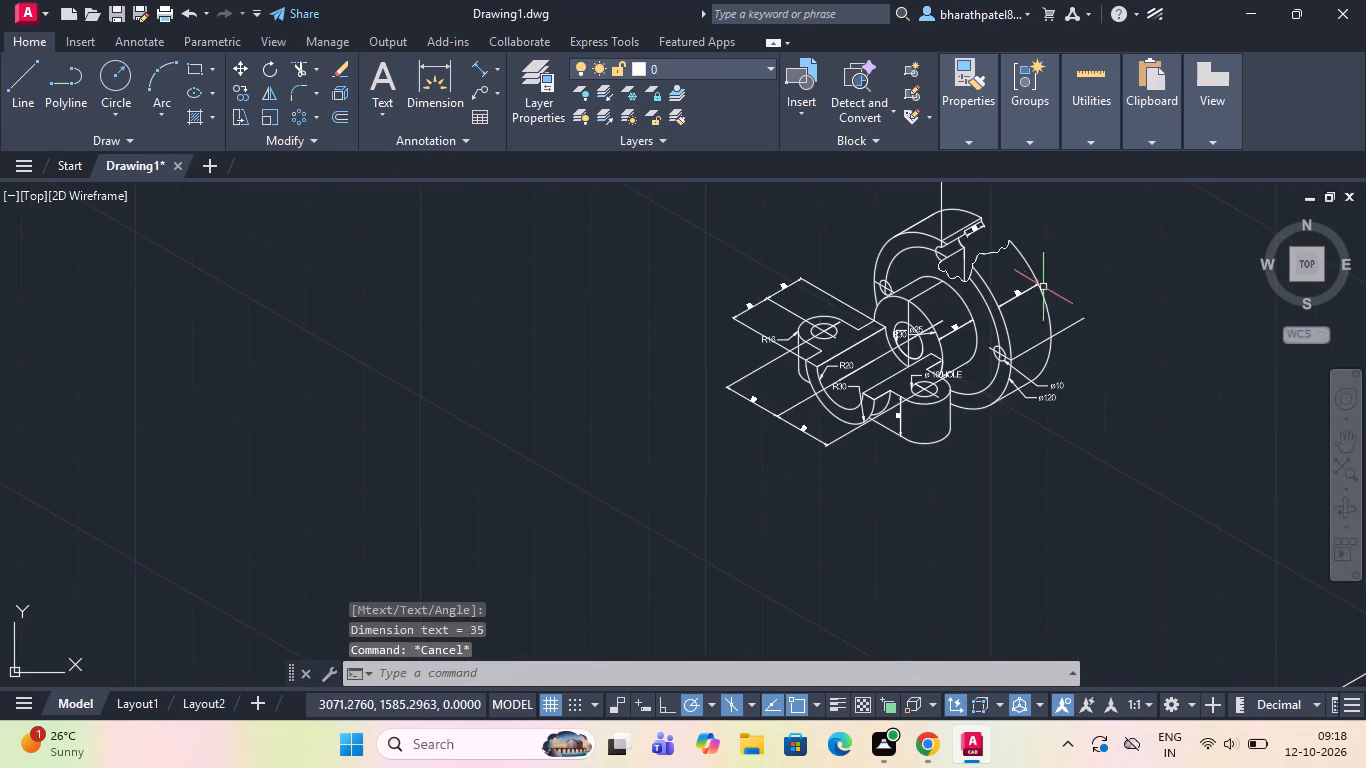
pyautogui.scroll(-2, 859, 342)
pyautogui.scroll(2, 953, 332)
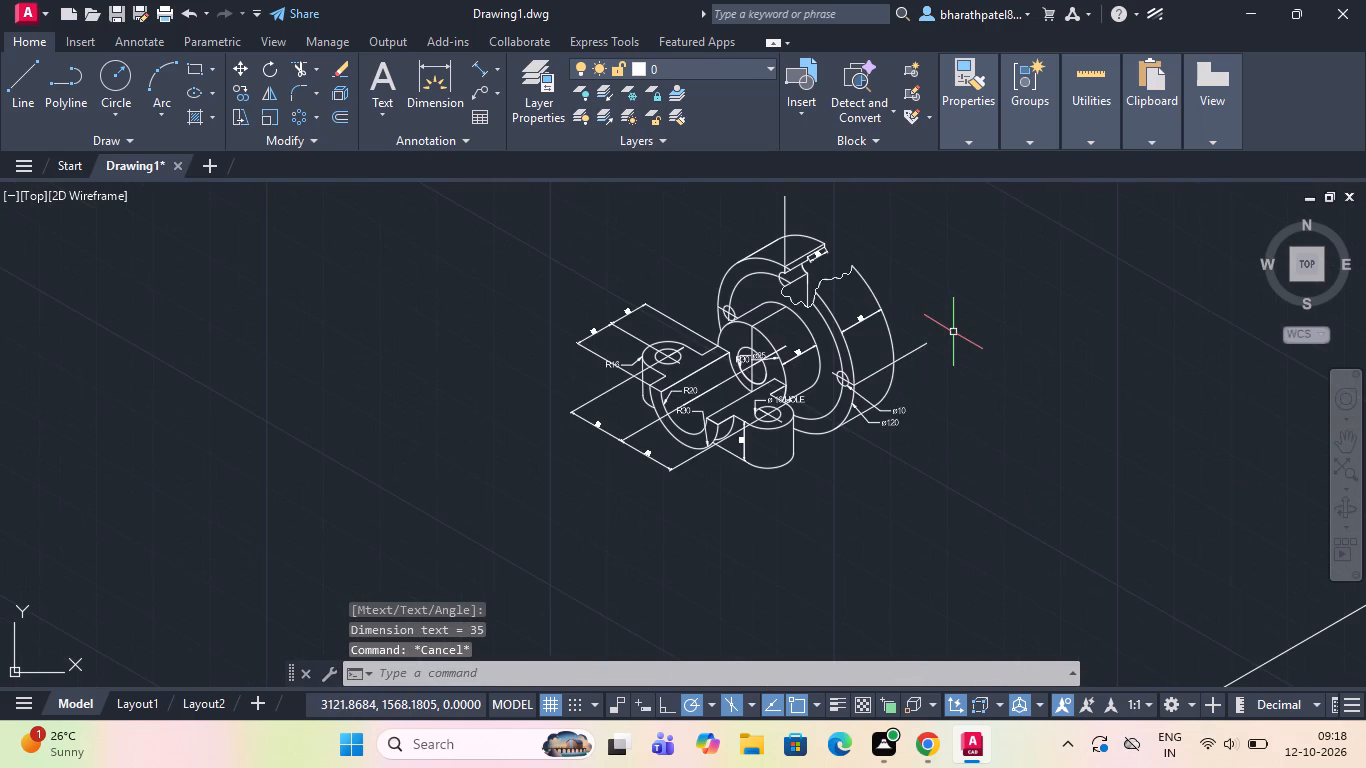
pyautogui.scroll(1, 952, 331)
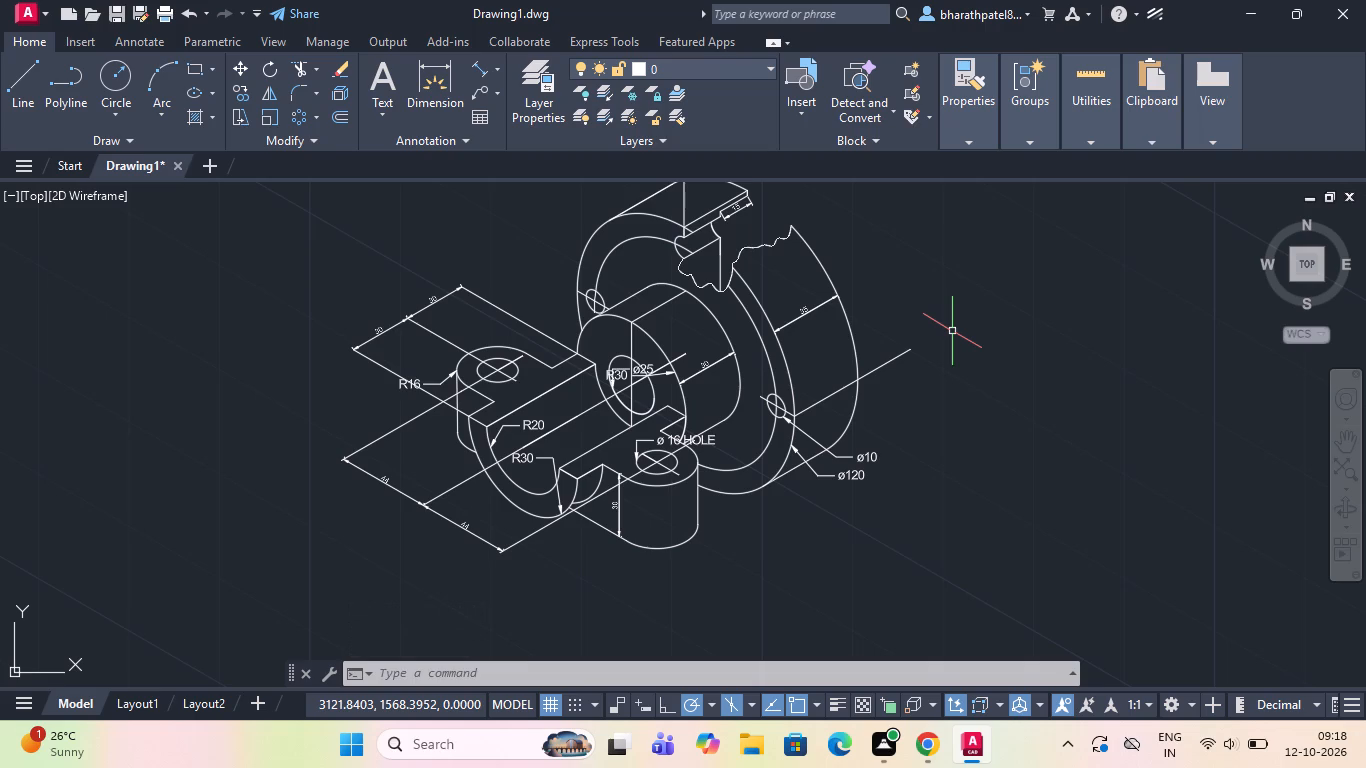
pyautogui.click(608, 253)
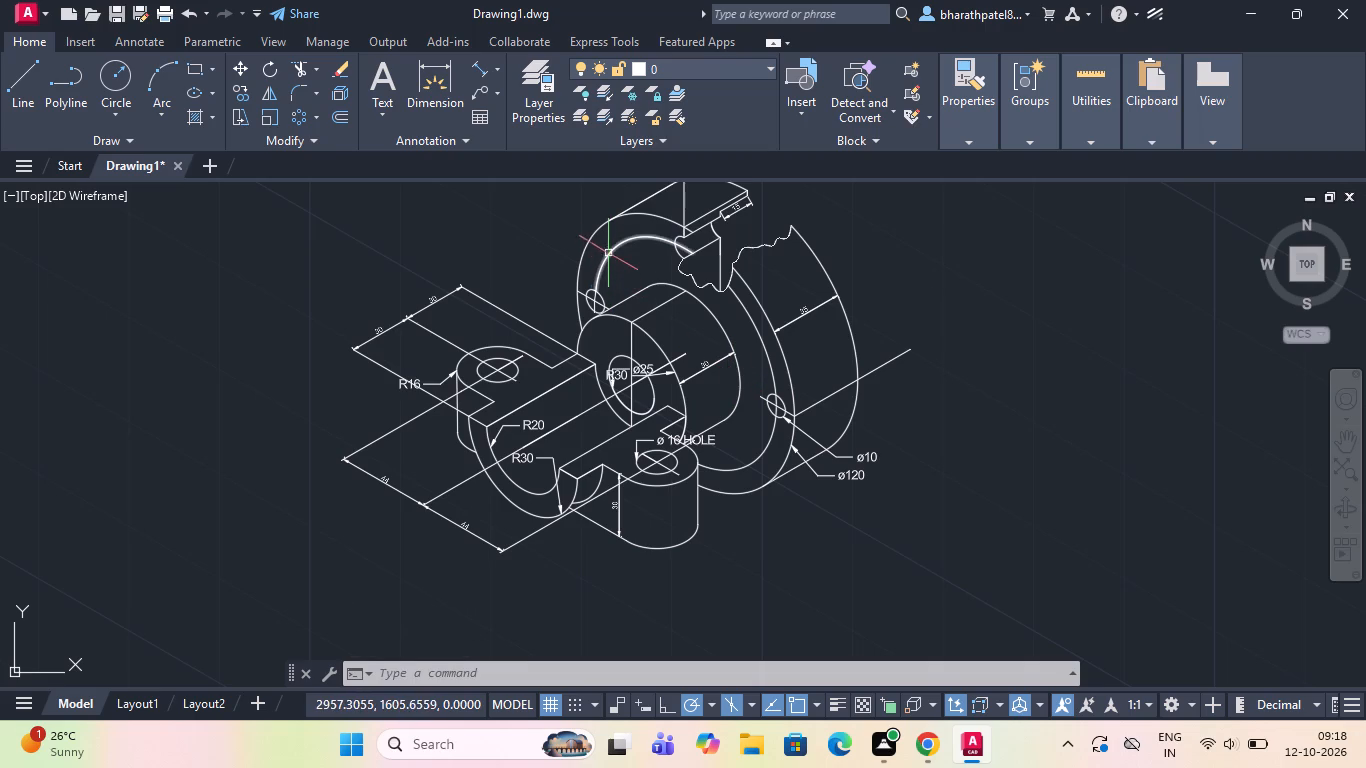
pyautogui.click(699, 372)
pyautogui.click(821, 401)
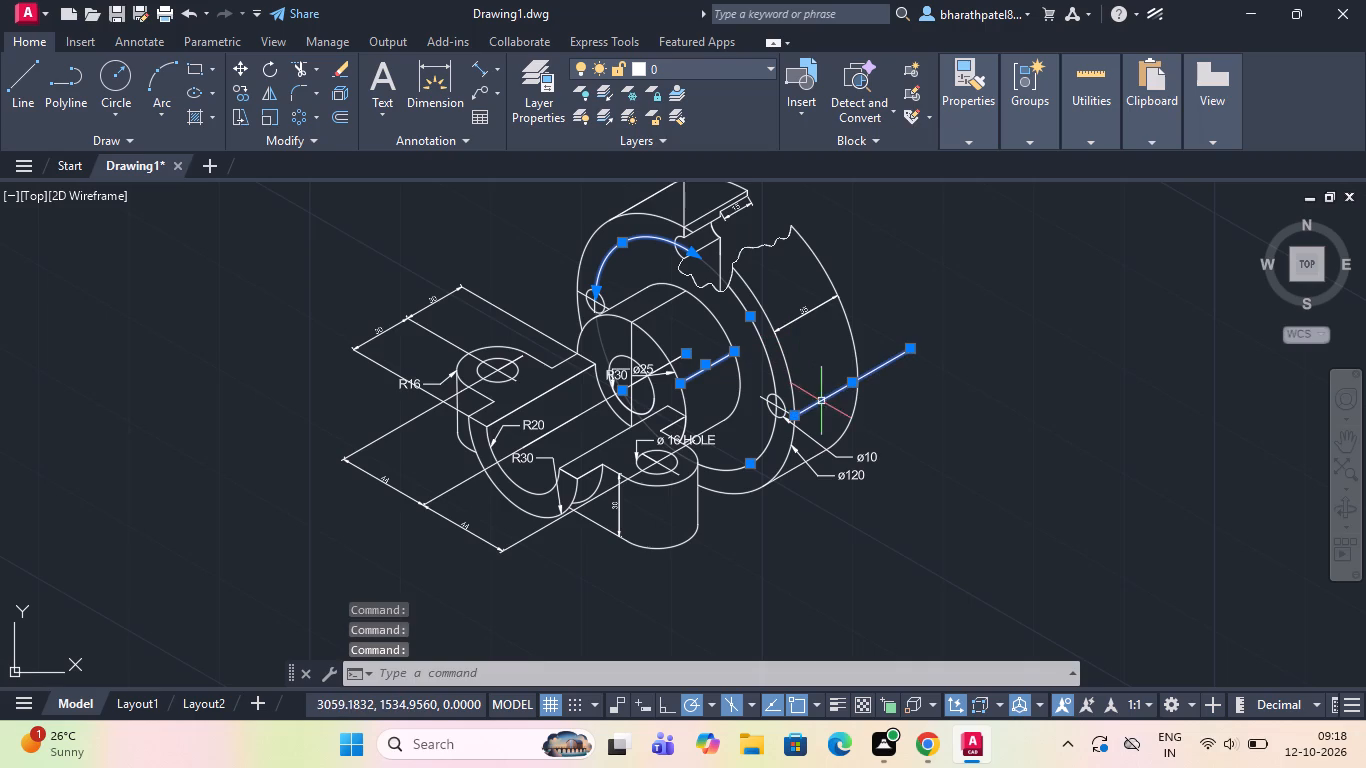
pyautogui.click(578, 507)
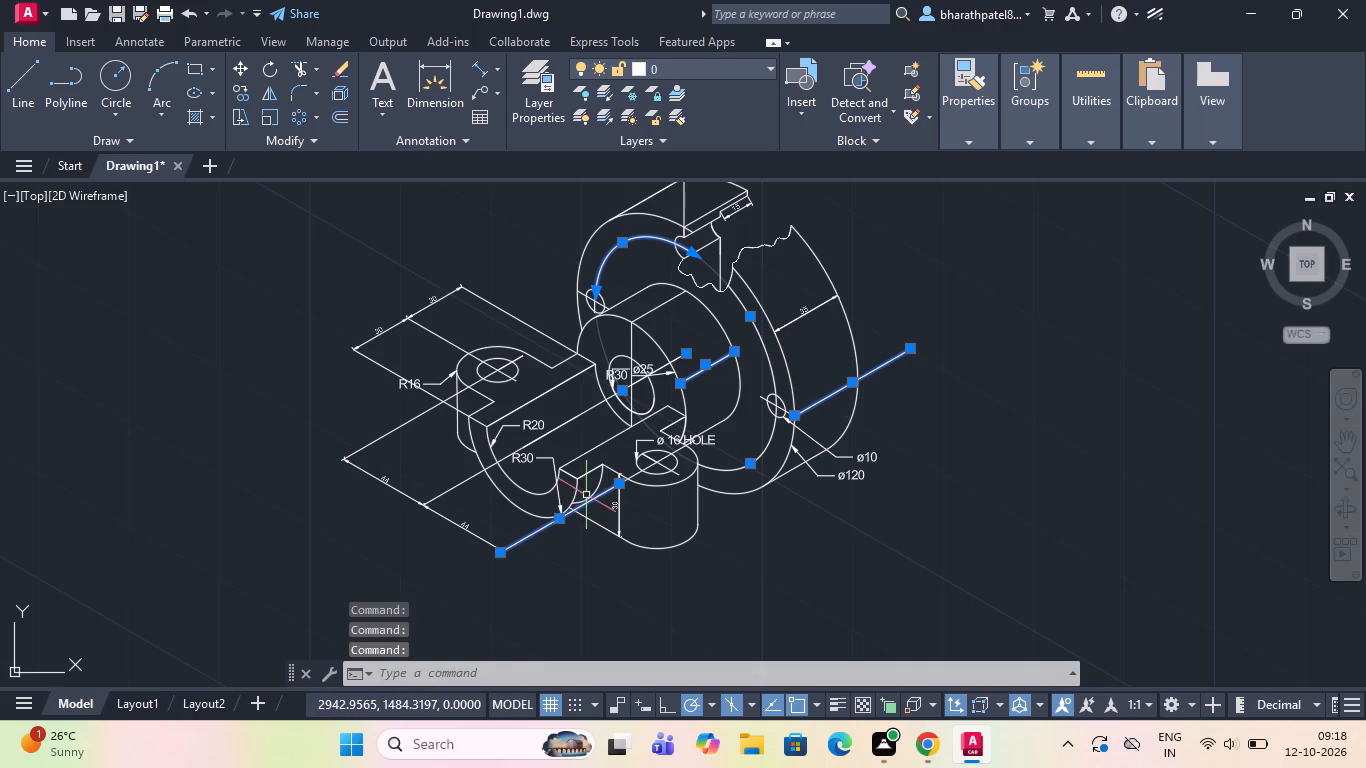
pyautogui.scroll(3, 615, 470)
pyautogui.click(707, 479)
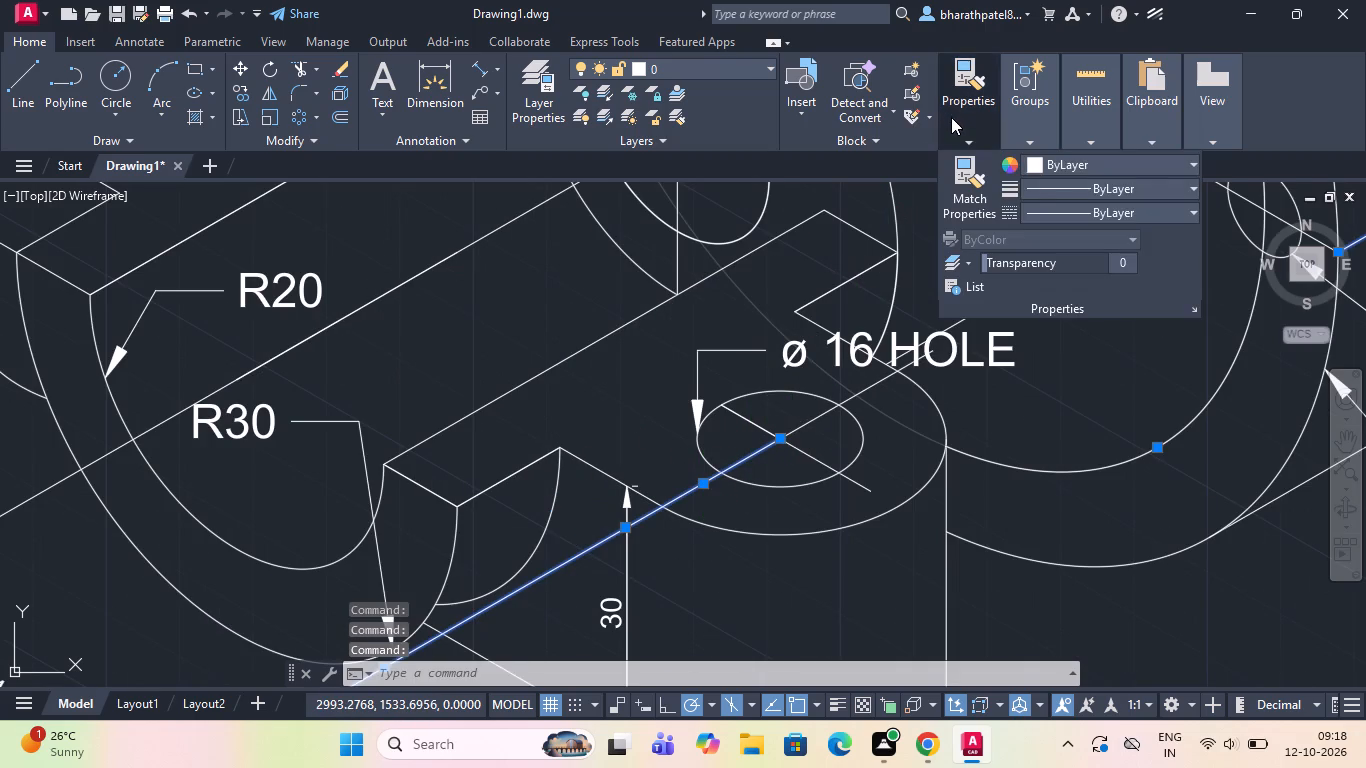
pyautogui.click(1033, 208)
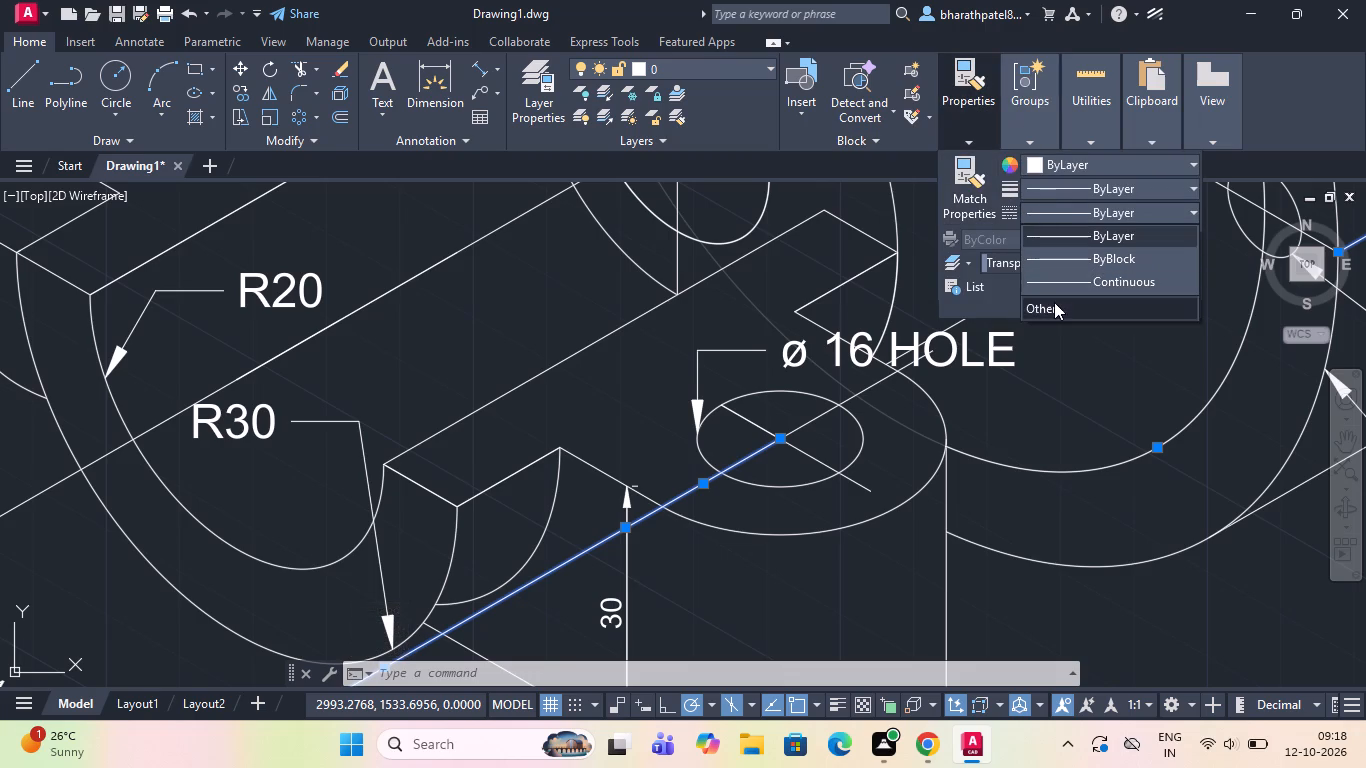
pyautogui.click(1053, 304)
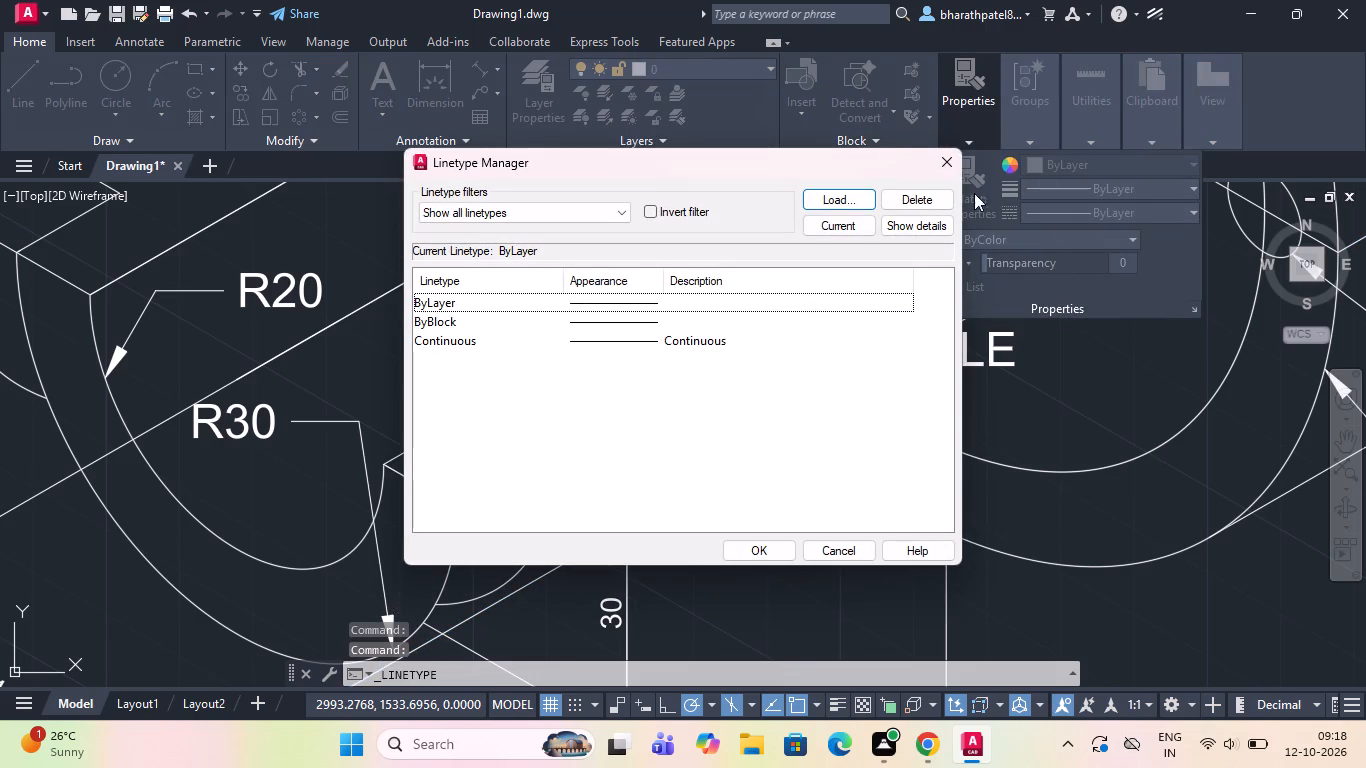
pyautogui.click(823, 197)
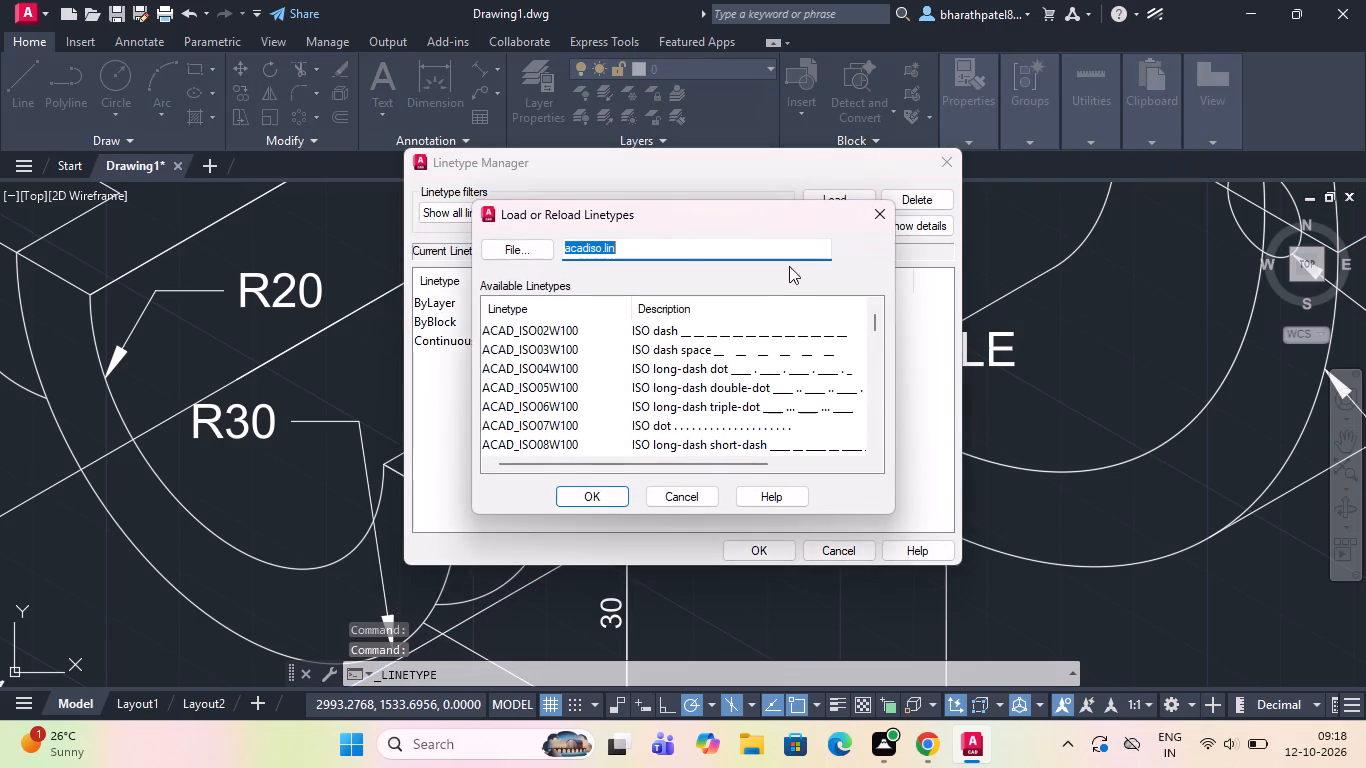
pyautogui.click(775, 335)
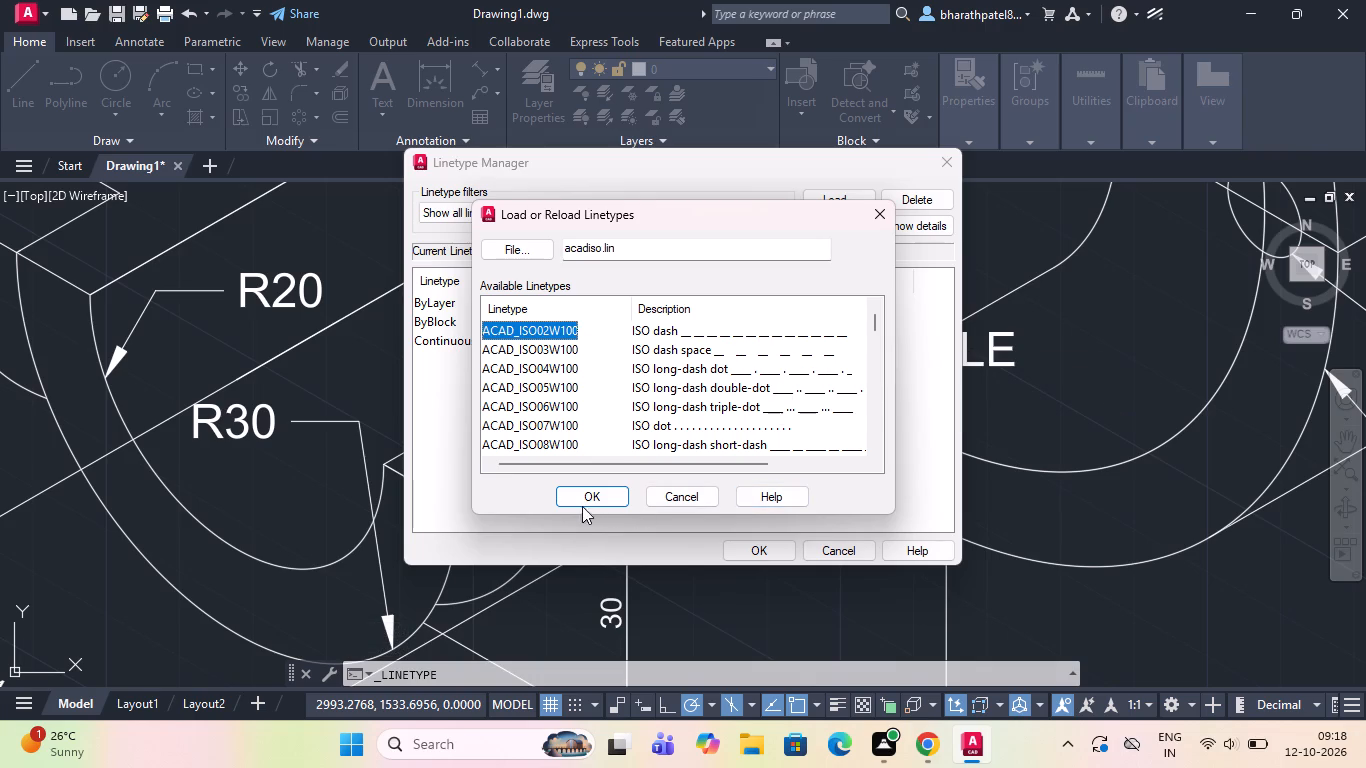
pyautogui.click(584, 503)
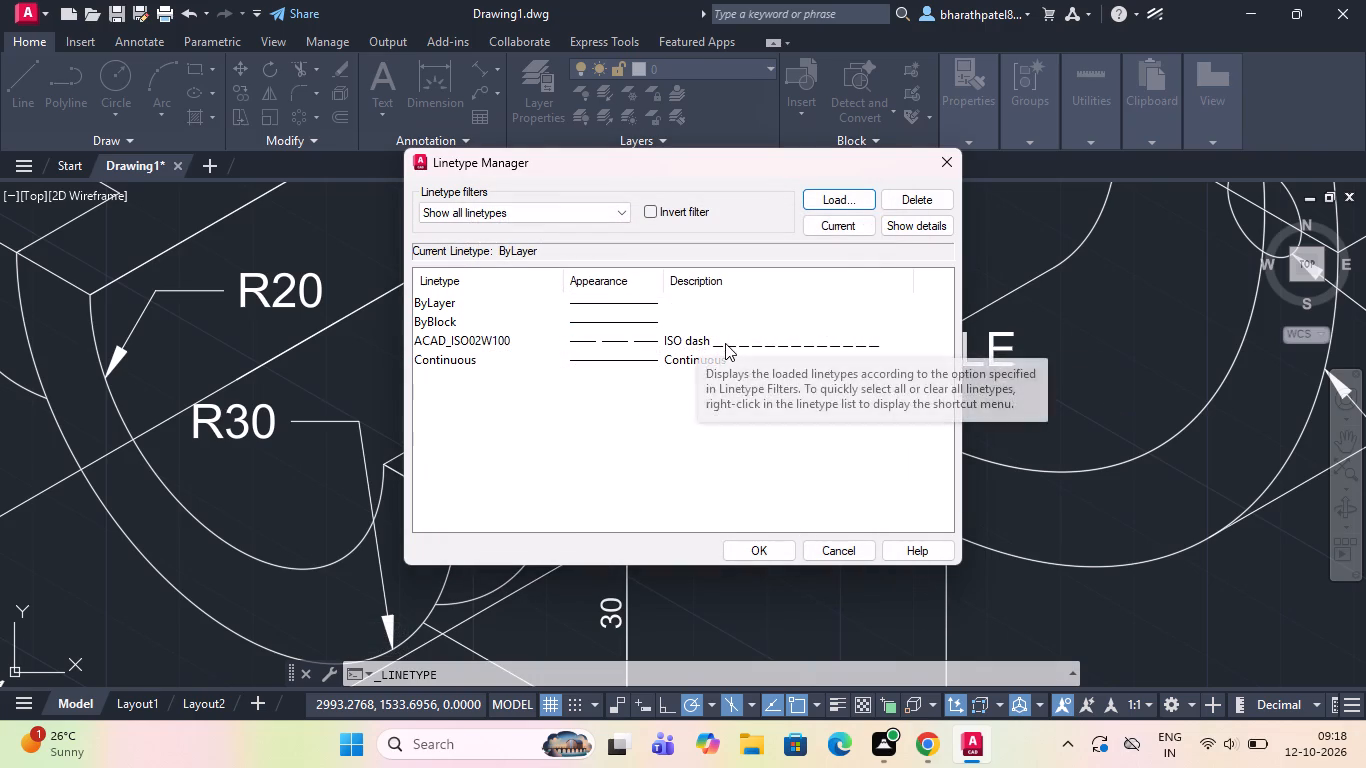
pyautogui.click(726, 345)
pyautogui.click(771, 542)
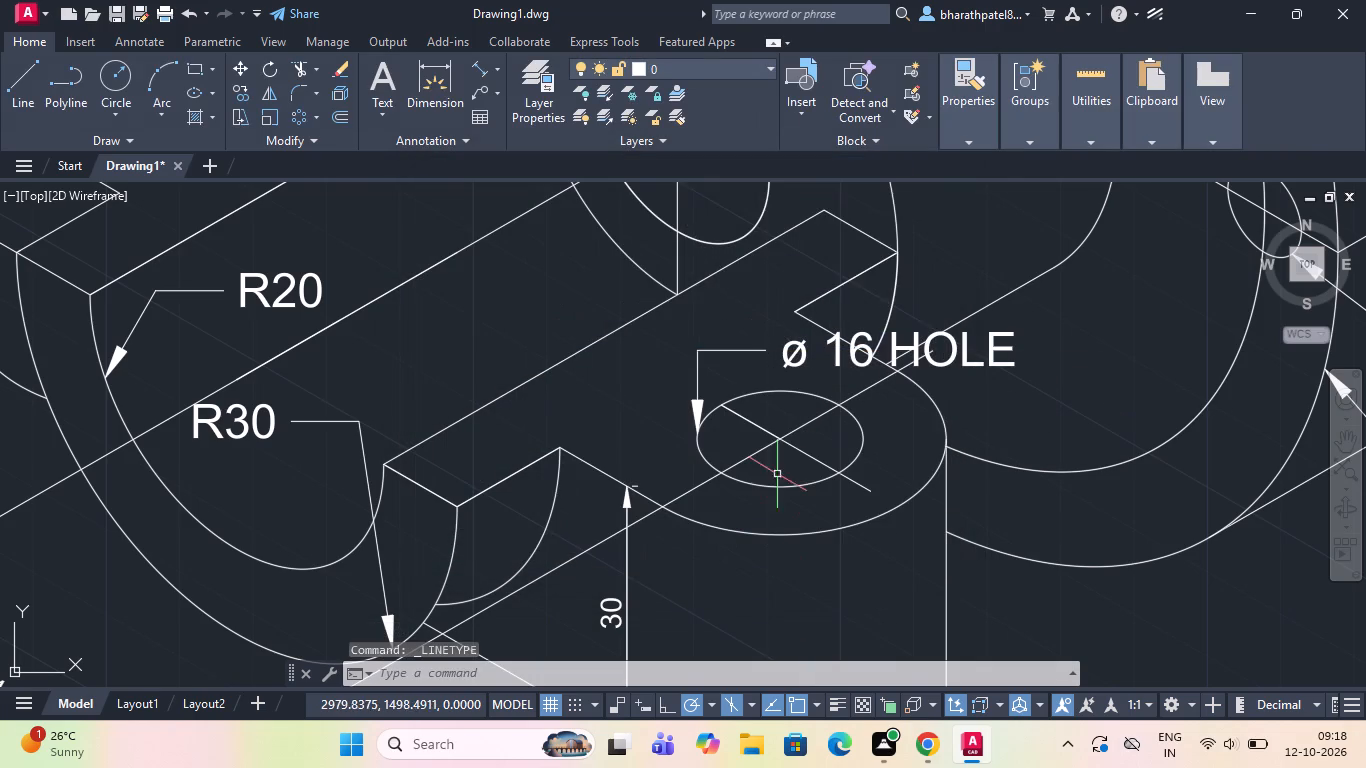
# Set the current linetype to ACAD_ISO02W100.
pyautogui.click(989, 136)
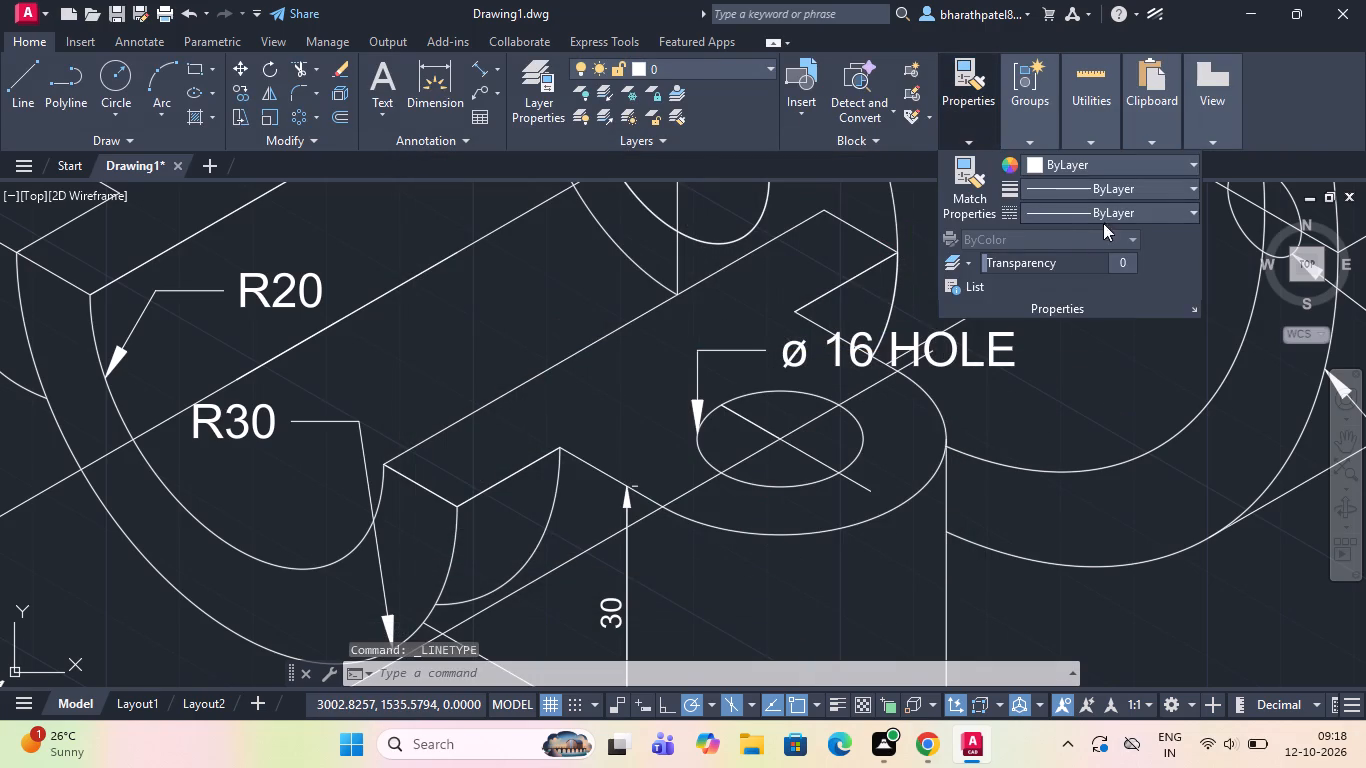
pyautogui.click(1110, 210)
pyautogui.click(1097, 284)
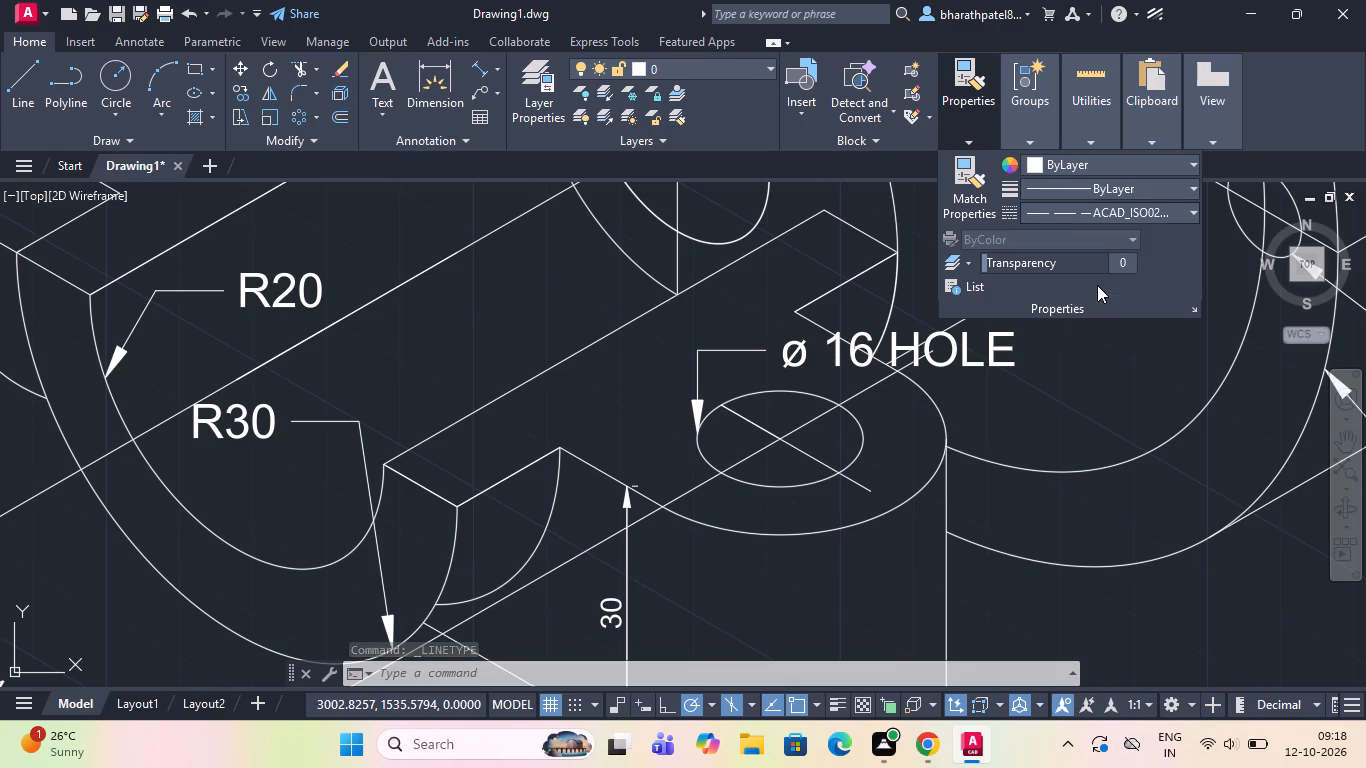
# Select the centre lines of the ø16 hole and the extension line running from it to the outer 44 dimension.
pyautogui.scroll(-1, 926, 396)
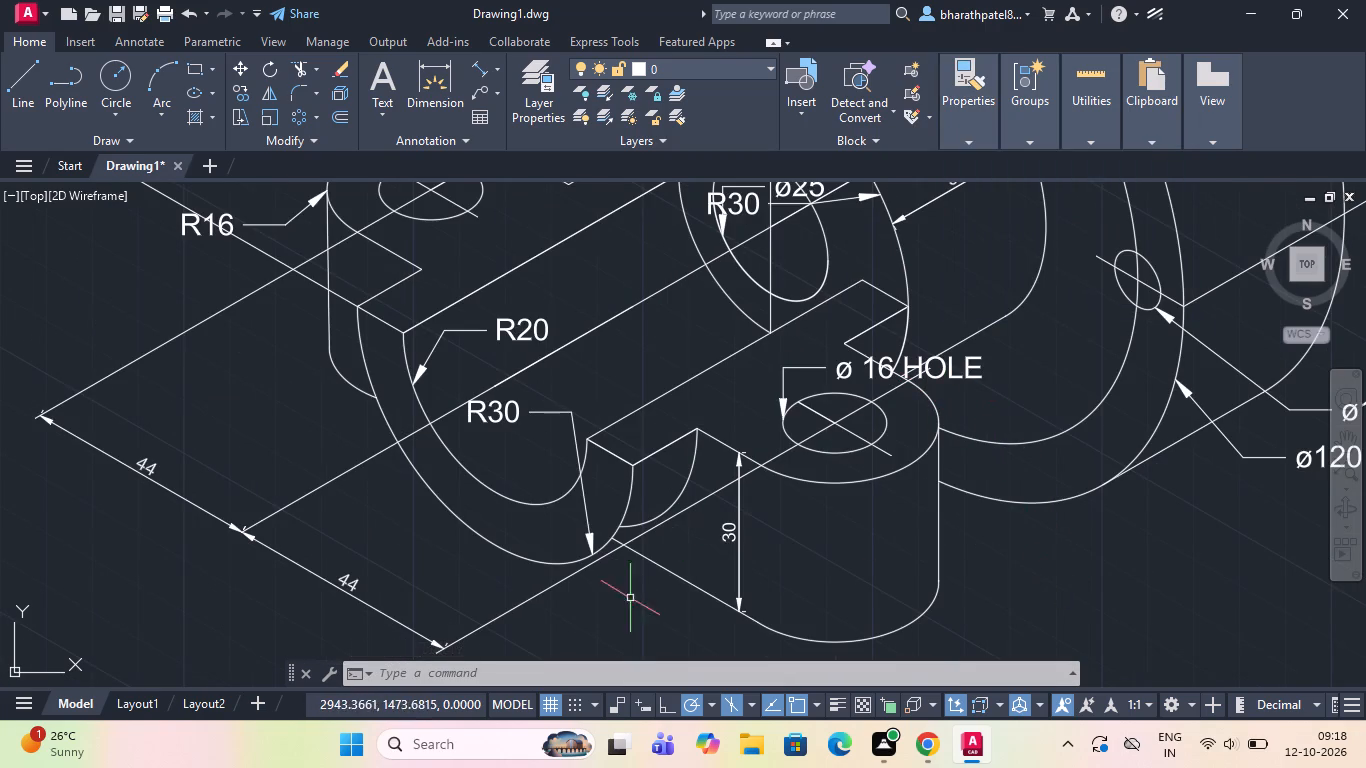
pyautogui.click(530, 596)
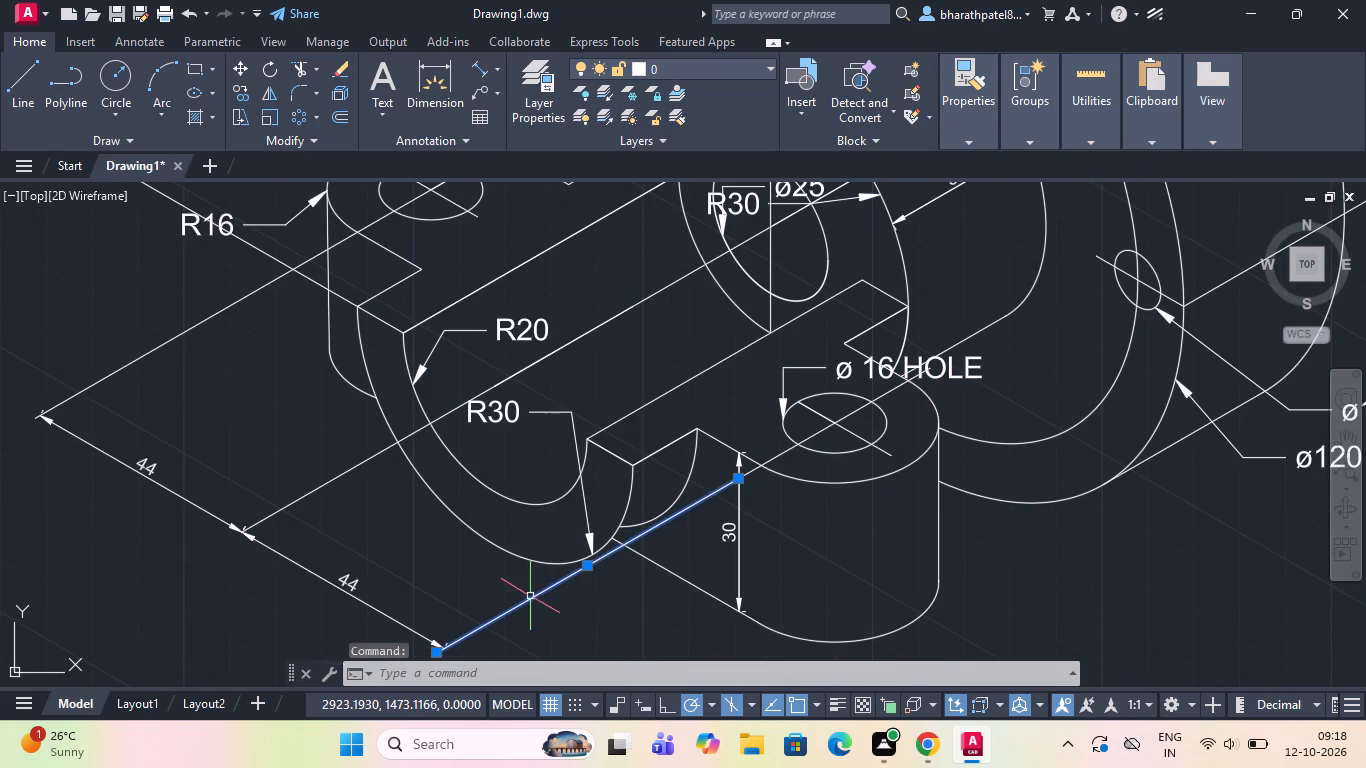
pyautogui.click(782, 453)
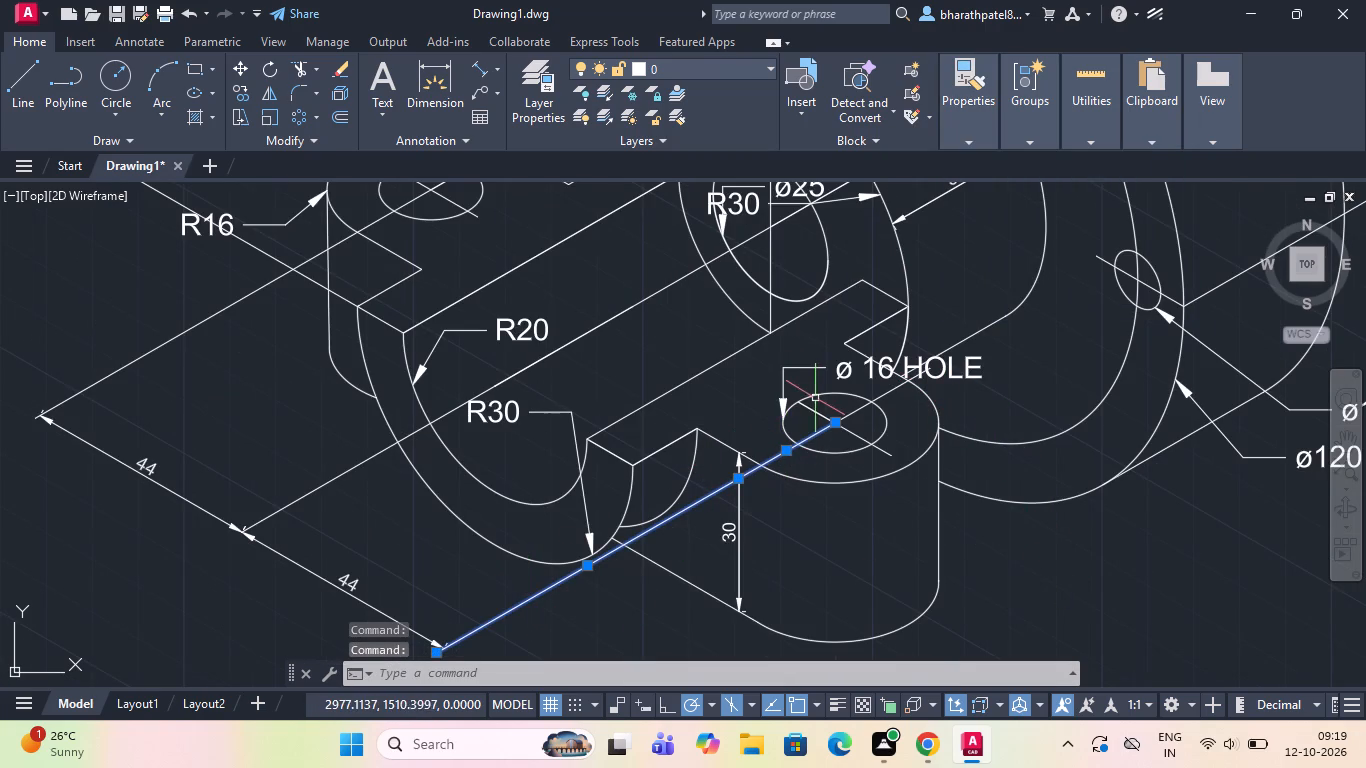
pyautogui.click(814, 410)
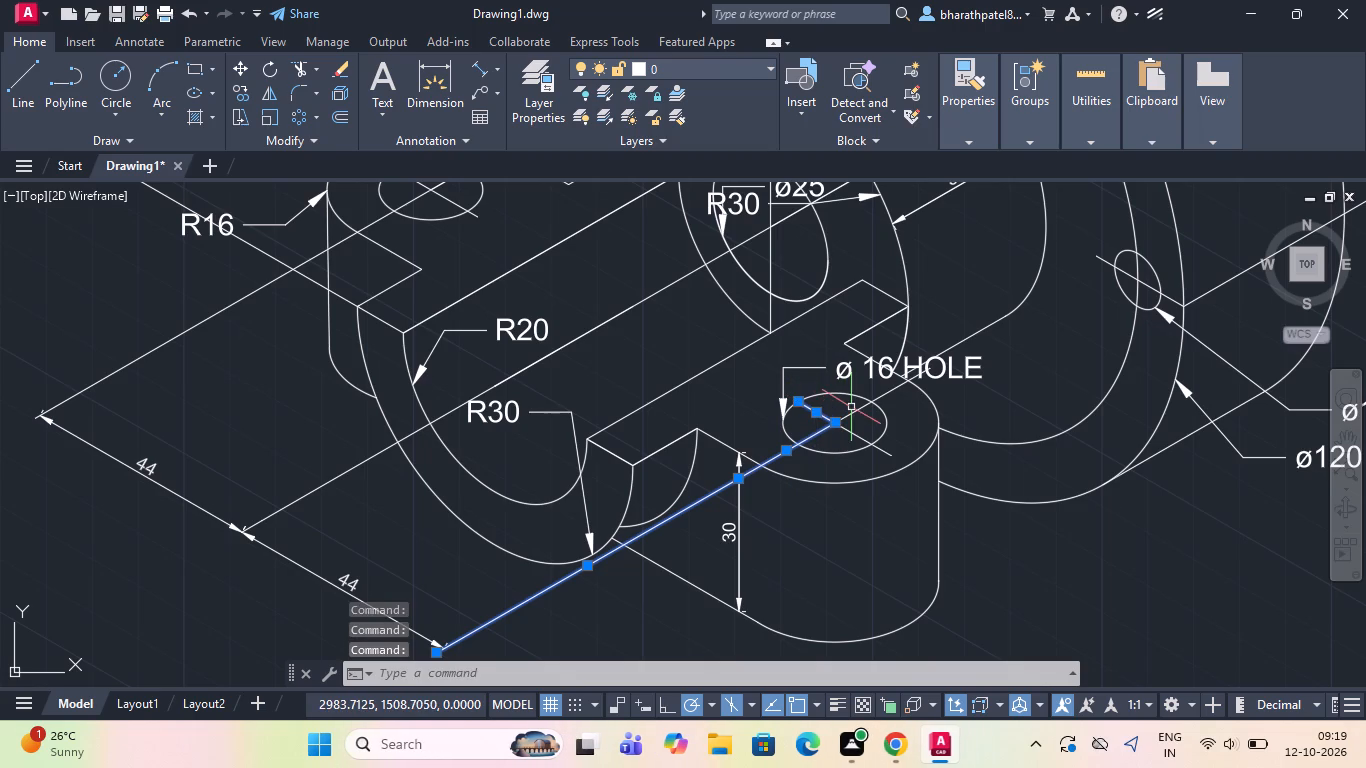
pyautogui.click(853, 412)
pyautogui.click(860, 438)
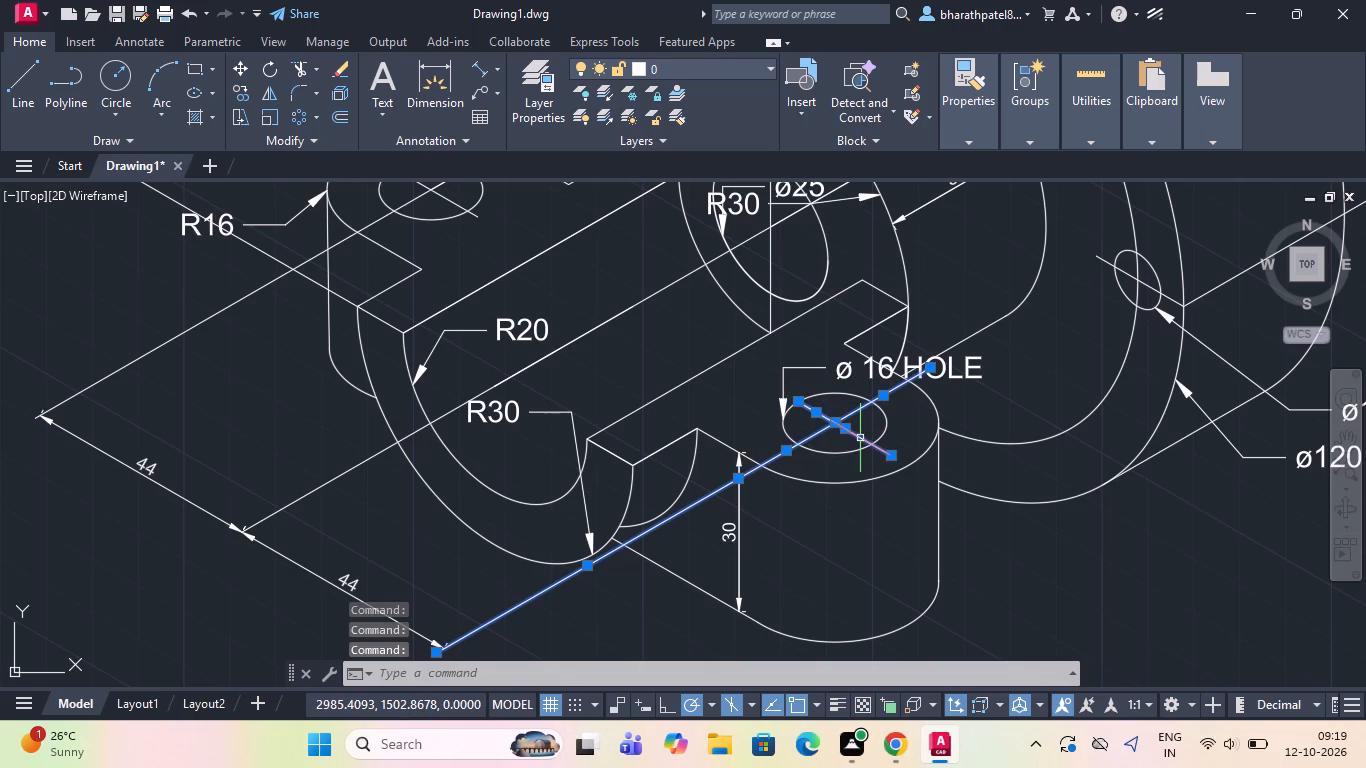
# Add the bore's long axis line, the R16 lug hole's centre lines and their extension lines for the 44 and 30 dimensions to the selection.
pyautogui.scroll(-2, 624, 448)
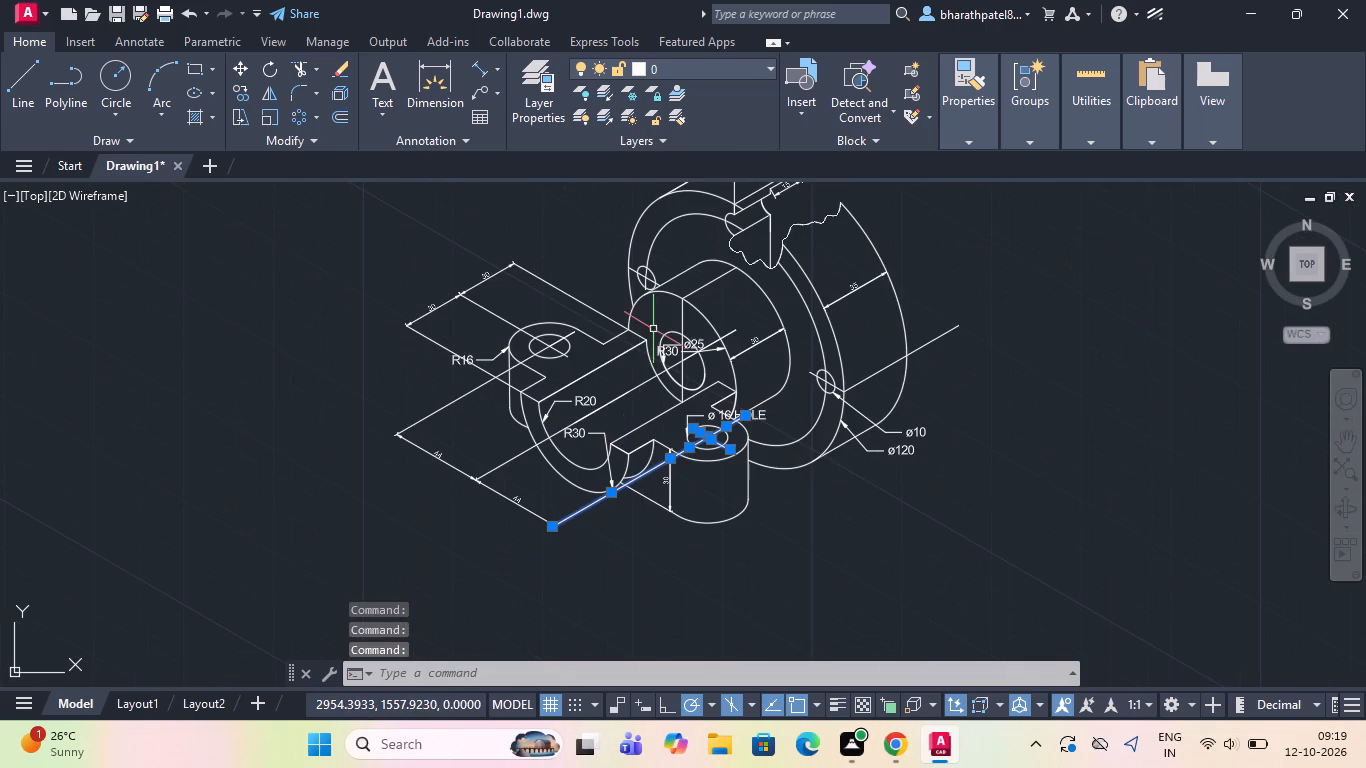
pyautogui.click(635, 384)
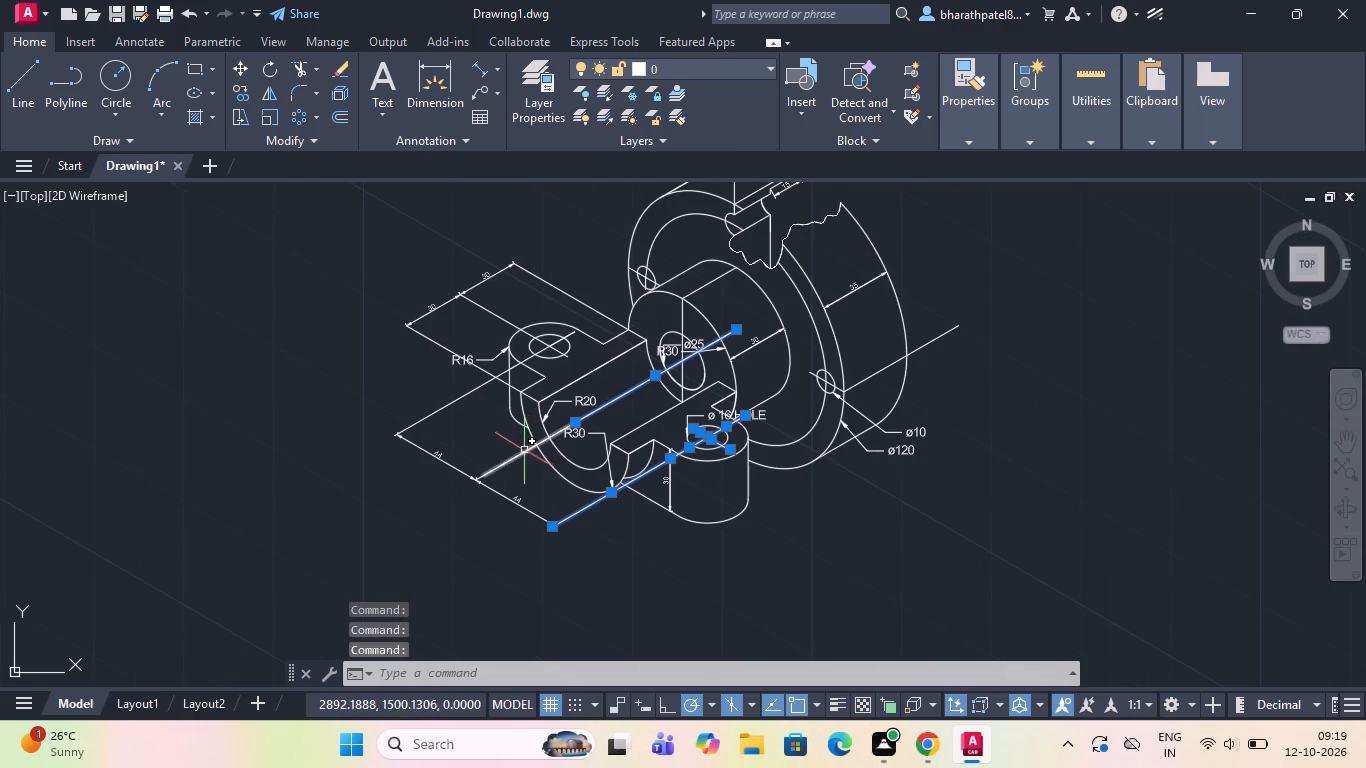
pyautogui.click(524, 451)
pyautogui.scroll(2, 503, 367)
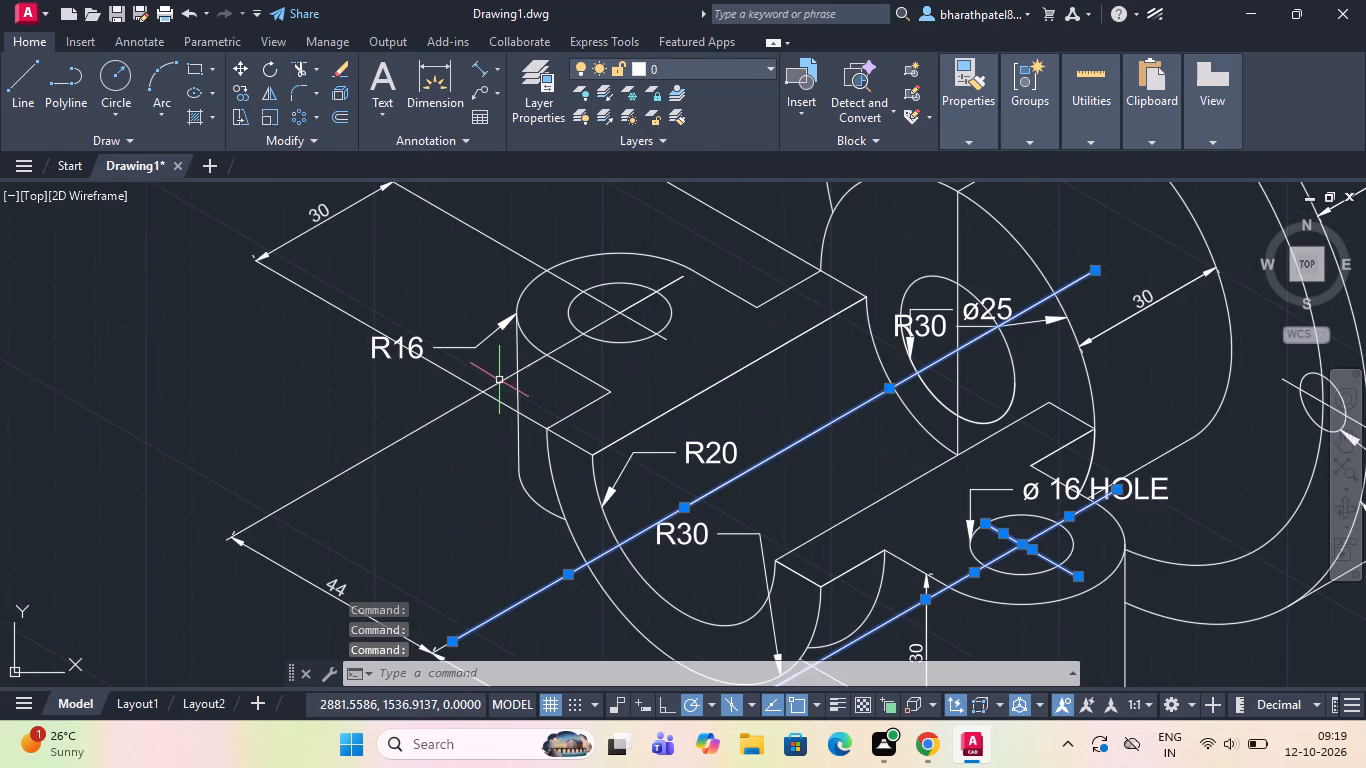
pyautogui.click(499, 377)
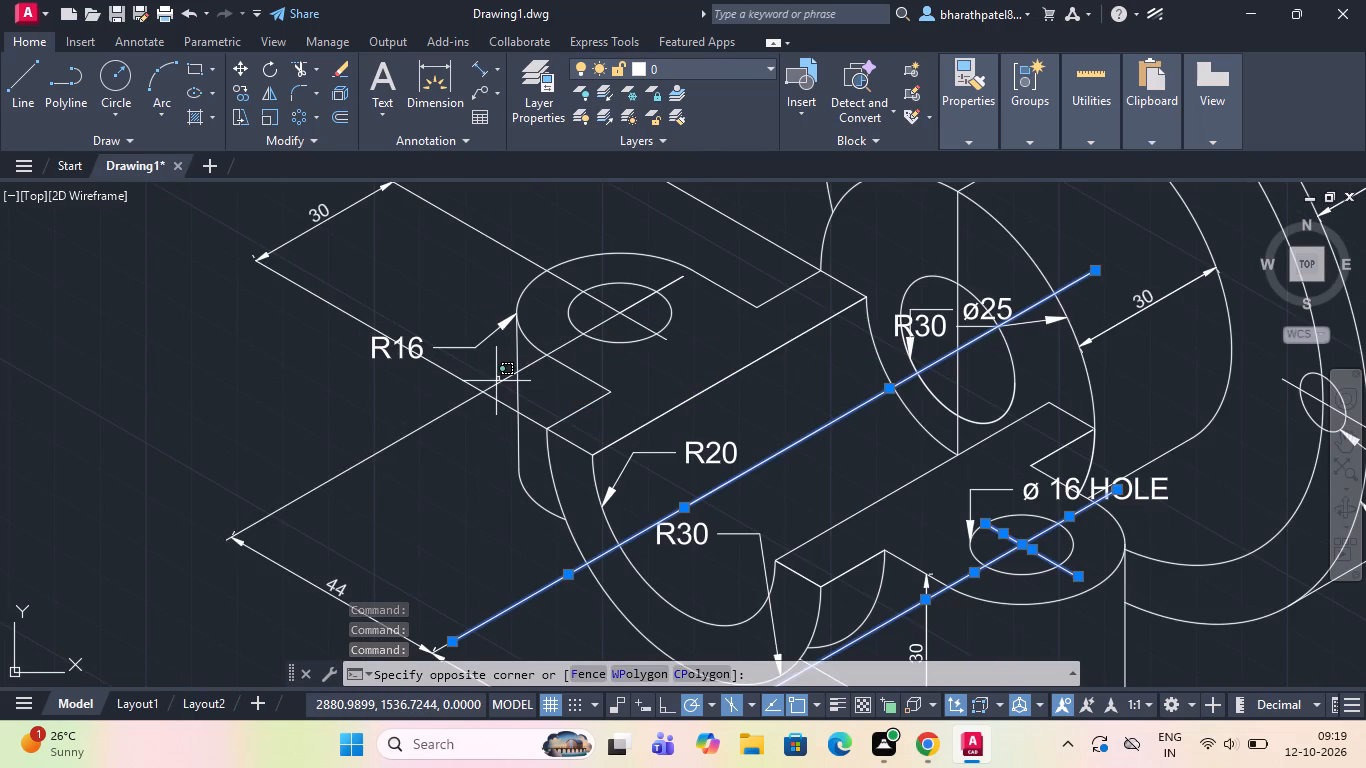
pyautogui.click(496, 381)
pyautogui.click(498, 387)
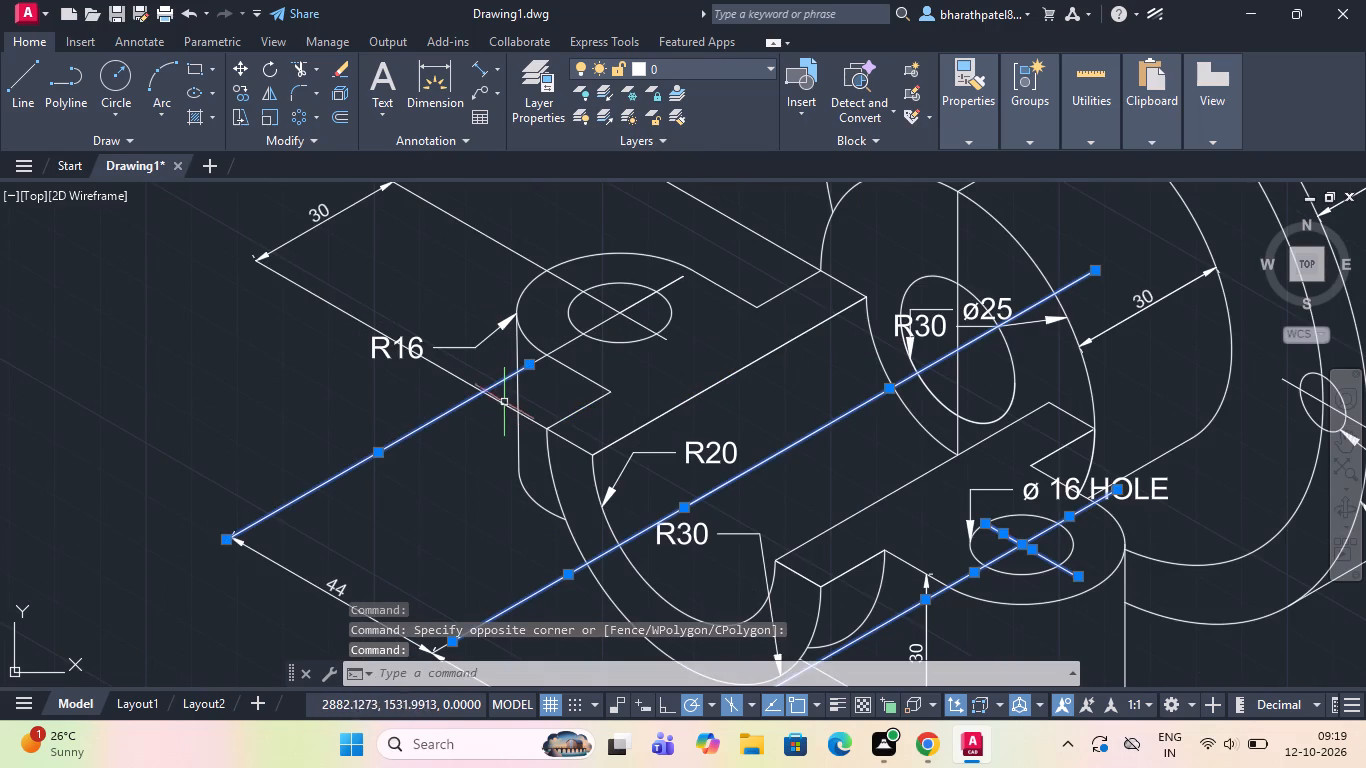
pyautogui.click(506, 402)
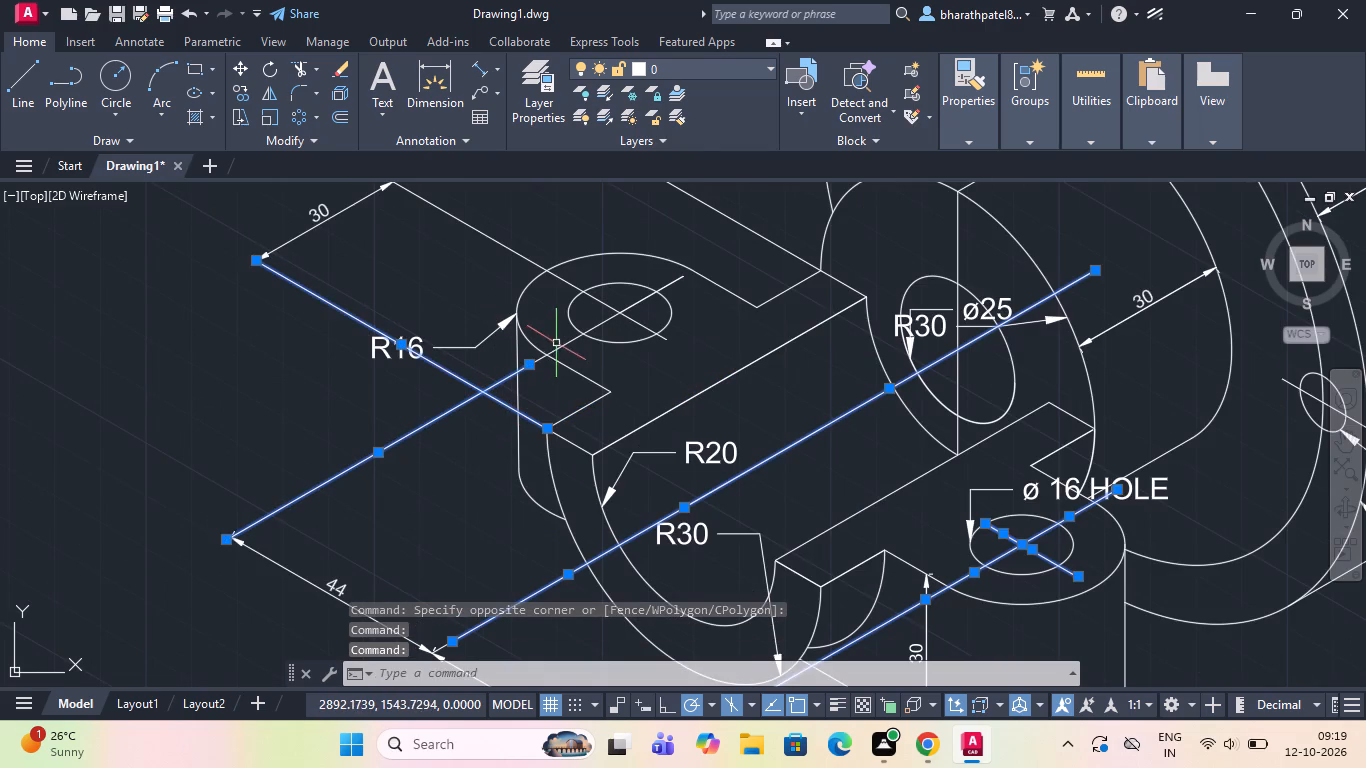
pyautogui.click(562, 349)
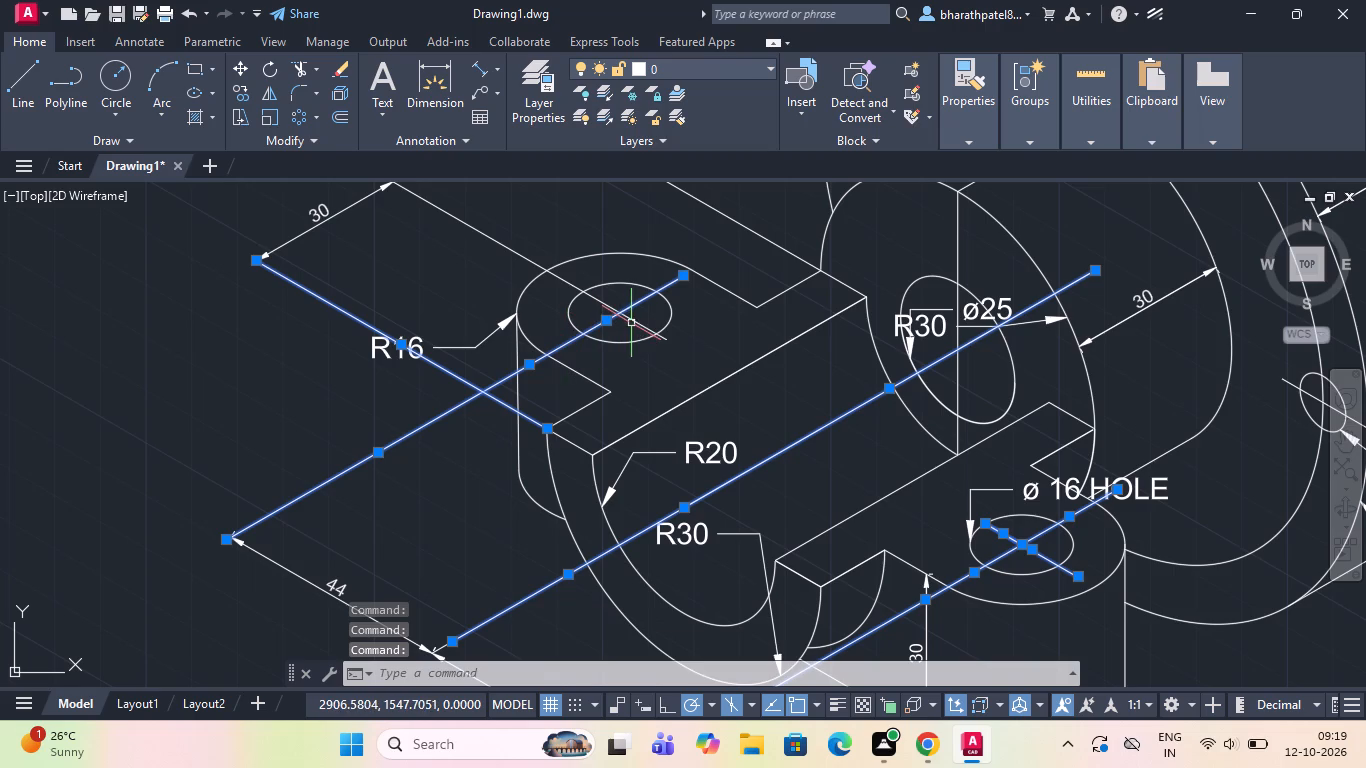
pyautogui.click(636, 321)
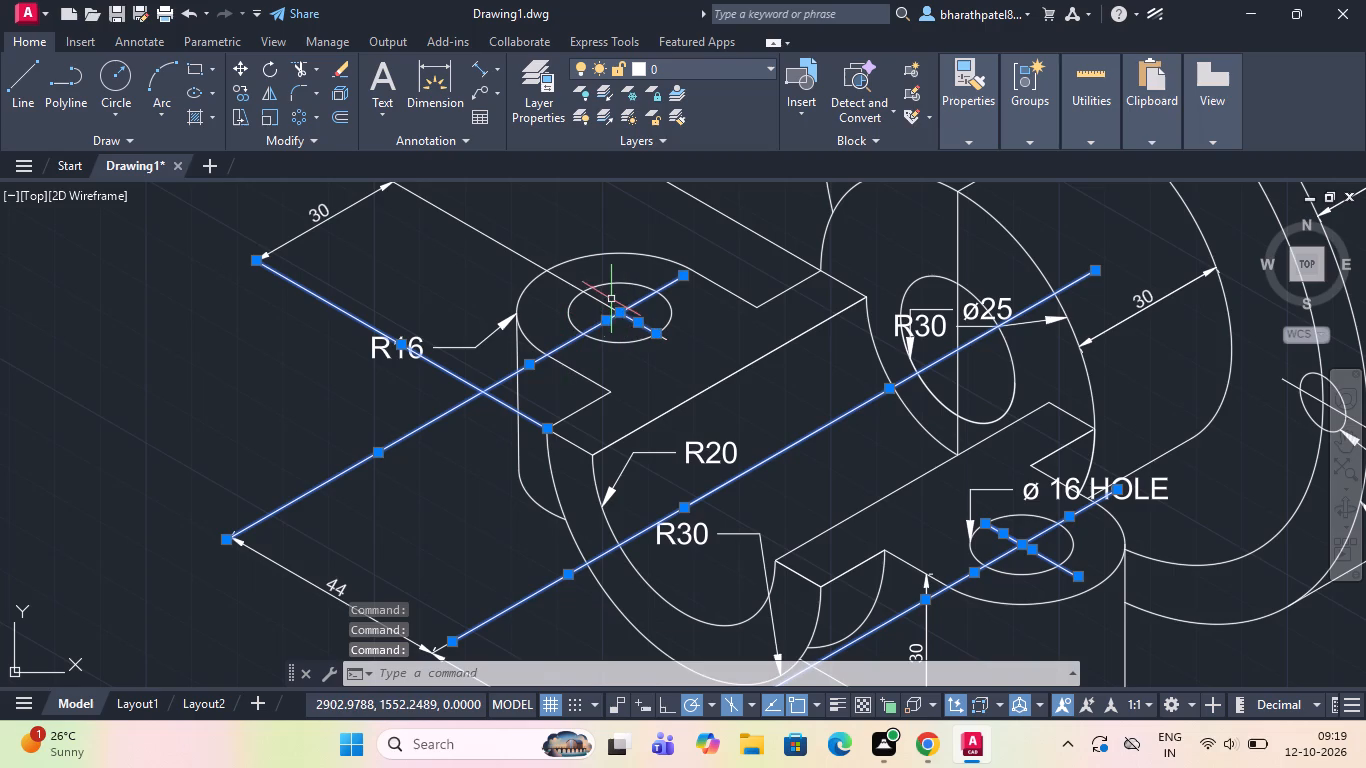
pyautogui.click(604, 303)
pyautogui.click(563, 280)
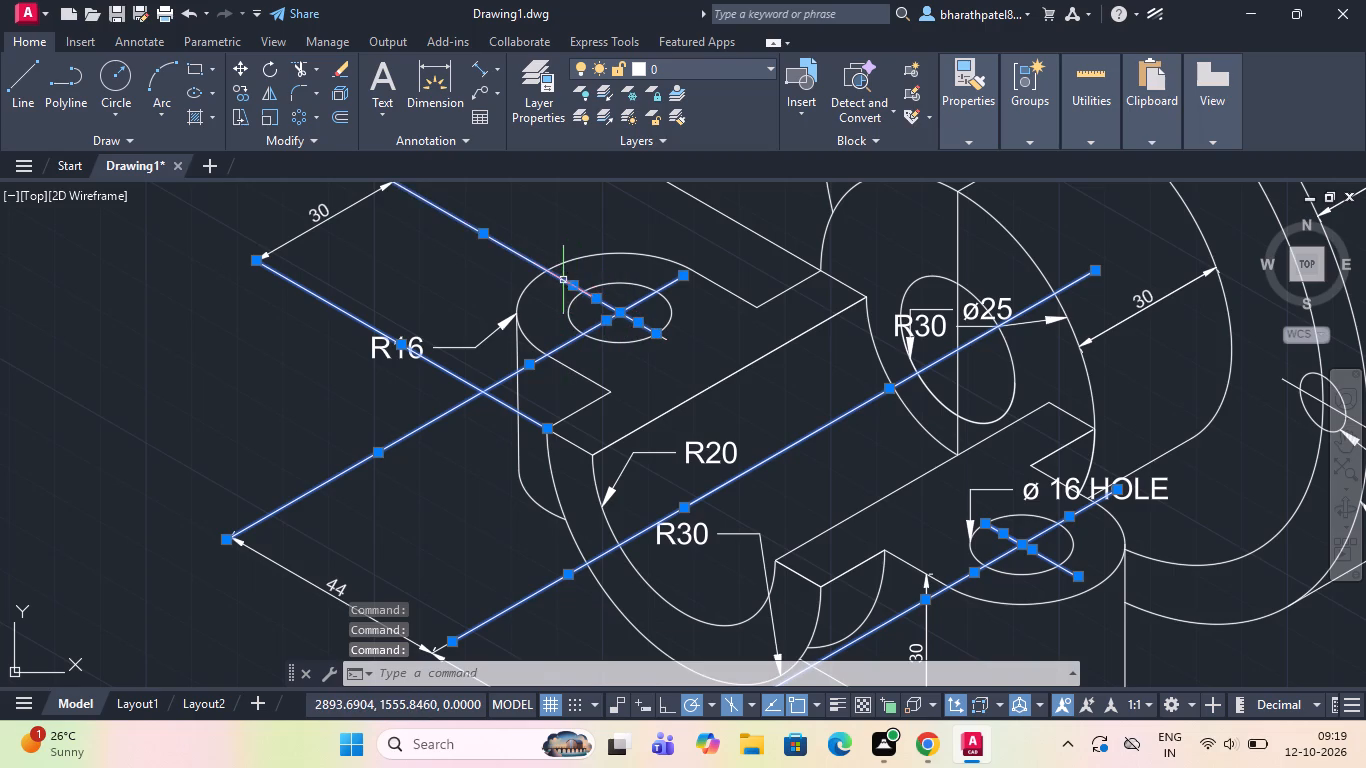
pyautogui.scroll(4, 675, 338)
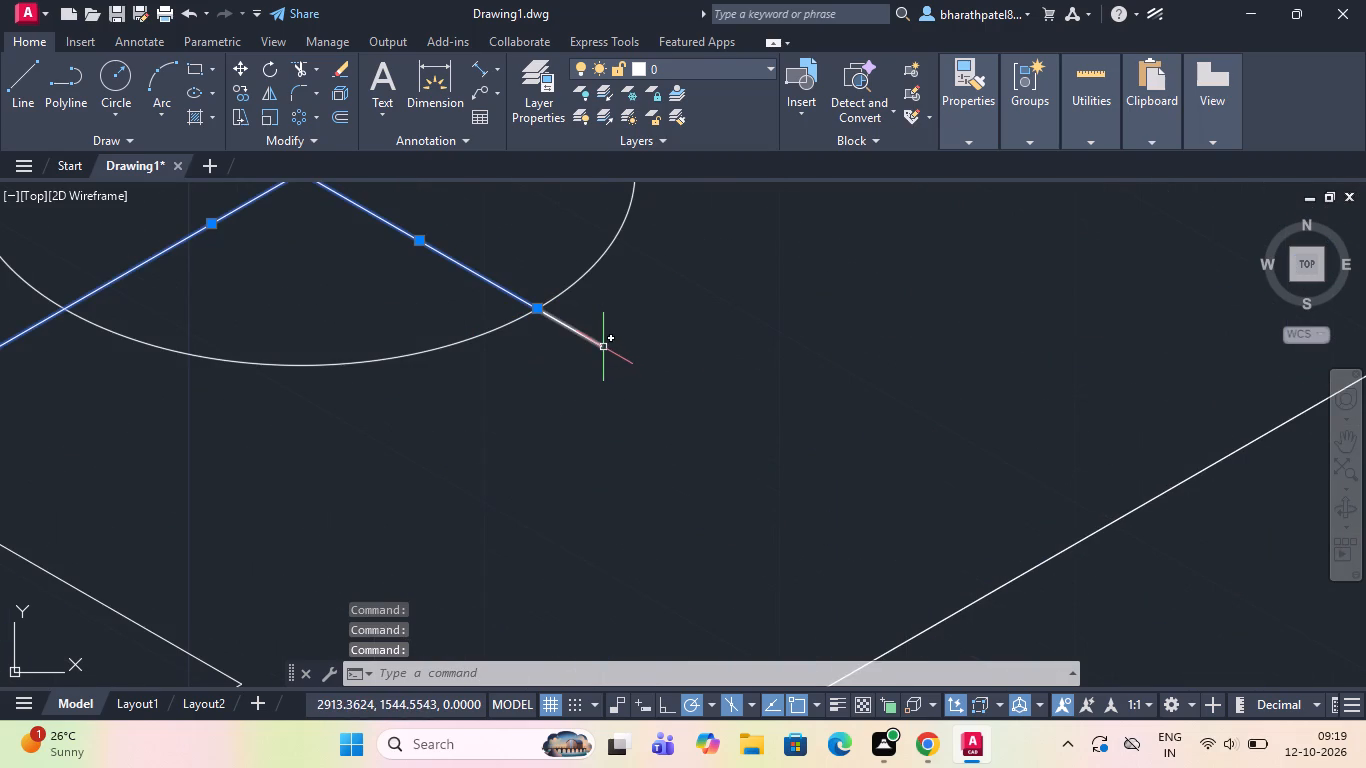
pyautogui.click(603, 347)
# Add the vertical centre line through the ø25 bore and the line along the top of the cylindrical boss to the selection.
pyautogui.scroll(-6, 603, 347)
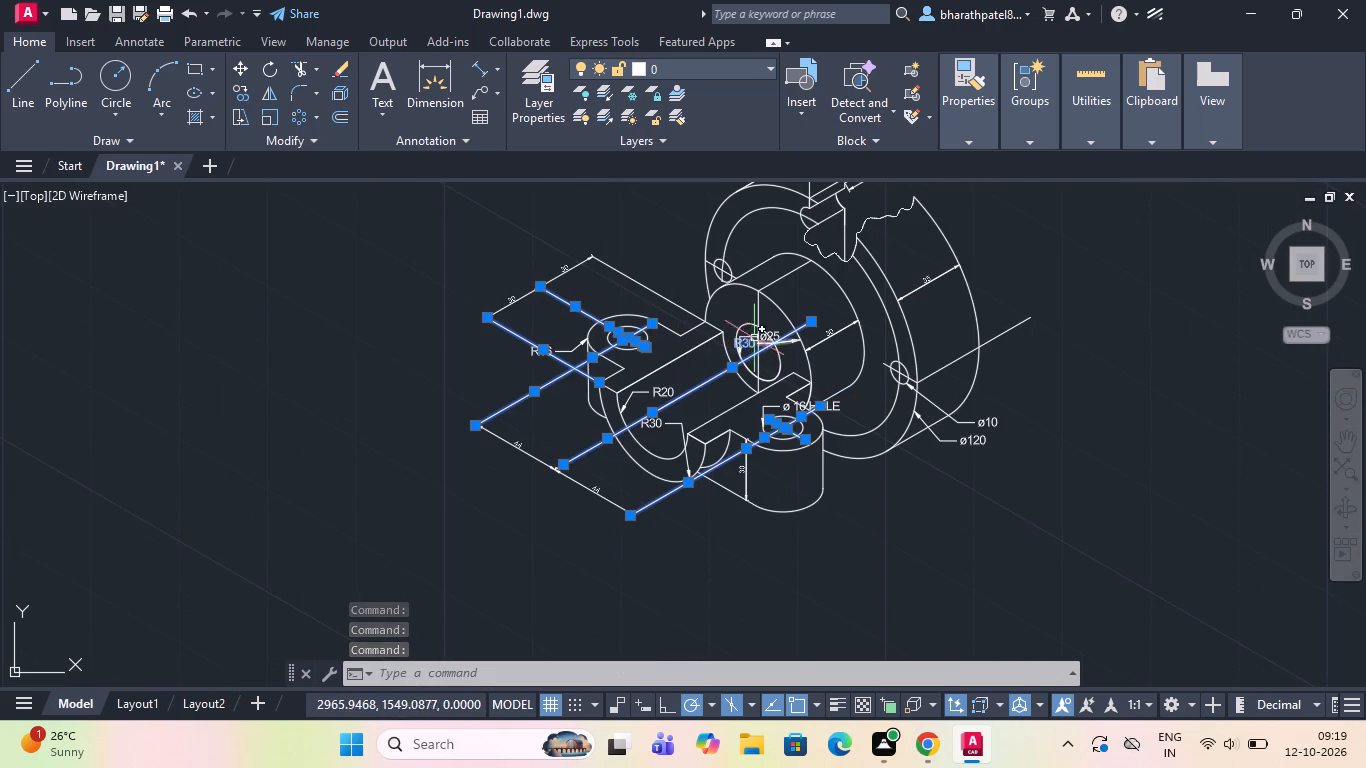
pyautogui.scroll(3, 754, 336)
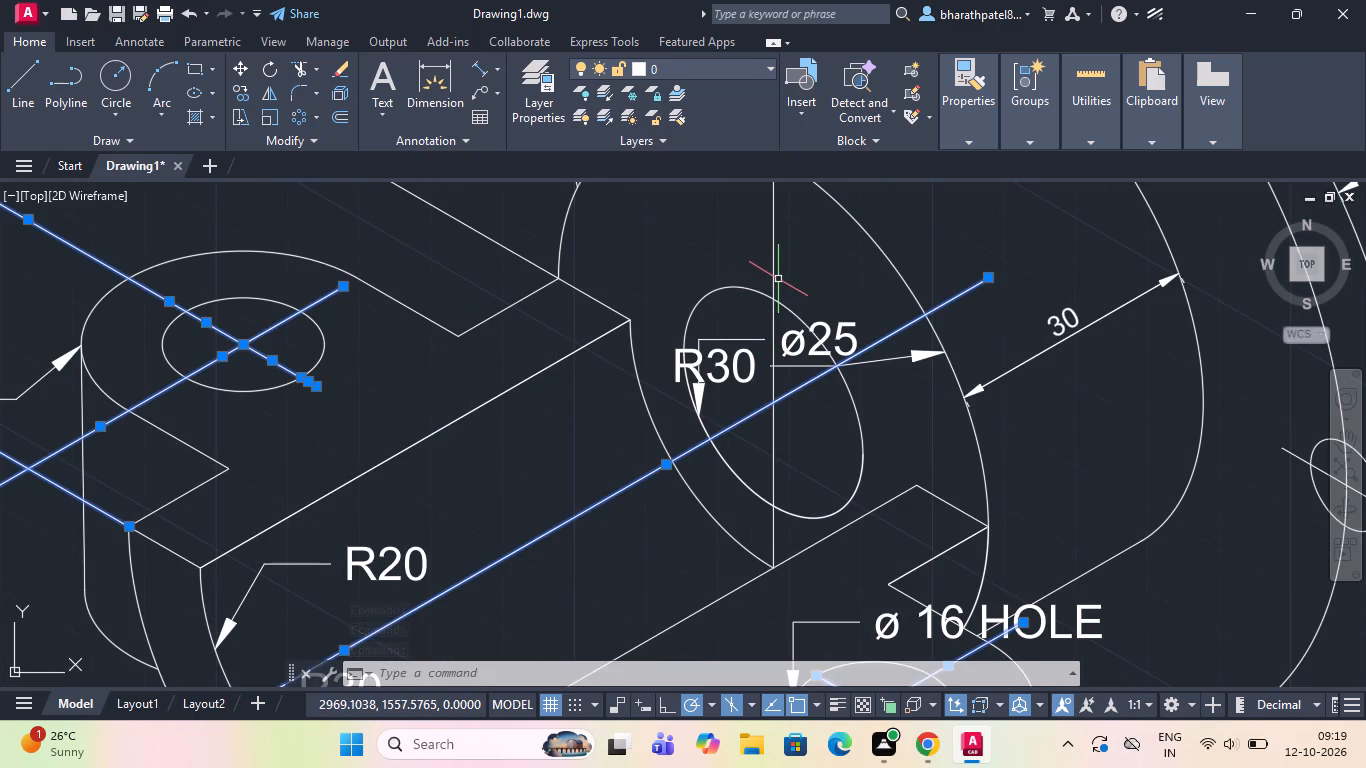
pyautogui.click(774, 270)
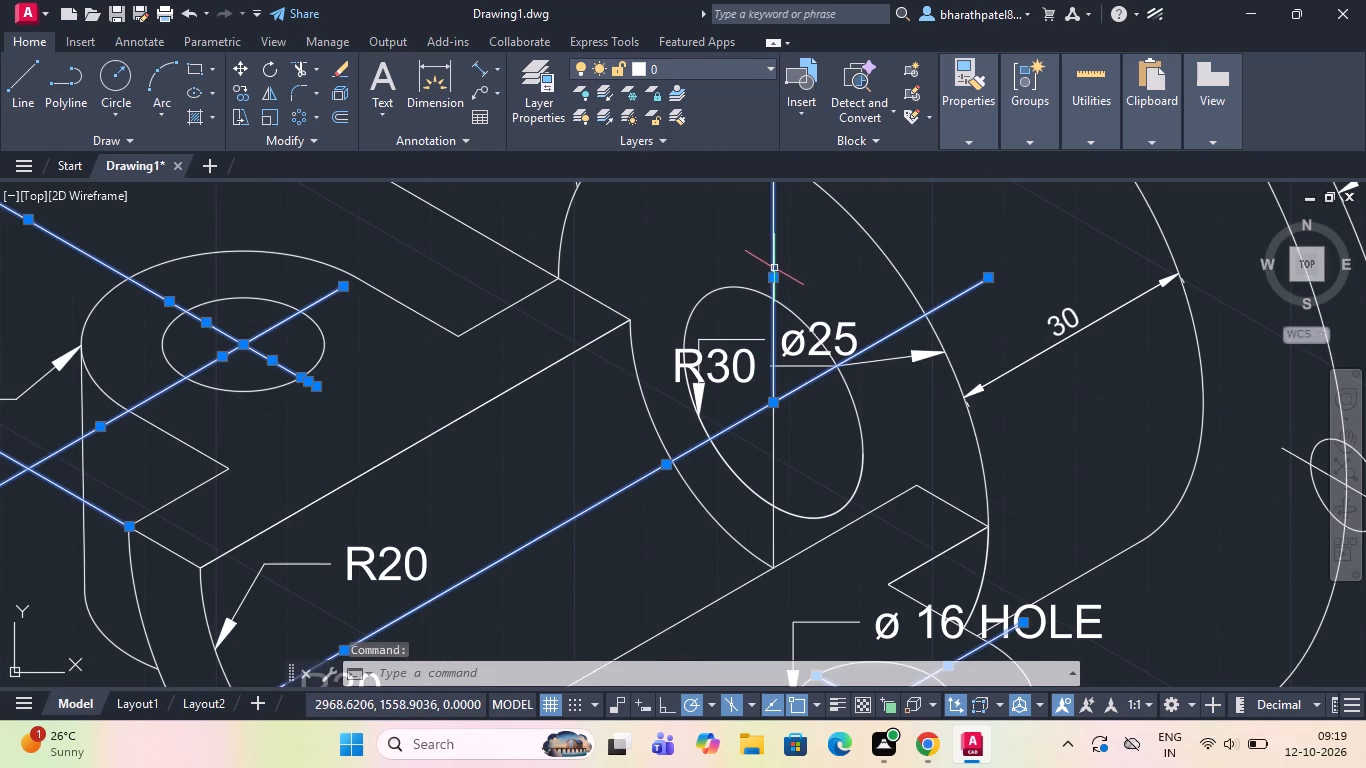
pyautogui.click(775, 452)
pyautogui.scroll(-3, 775, 452)
pyautogui.scroll(3, 791, 383)
pyautogui.click(785, 327)
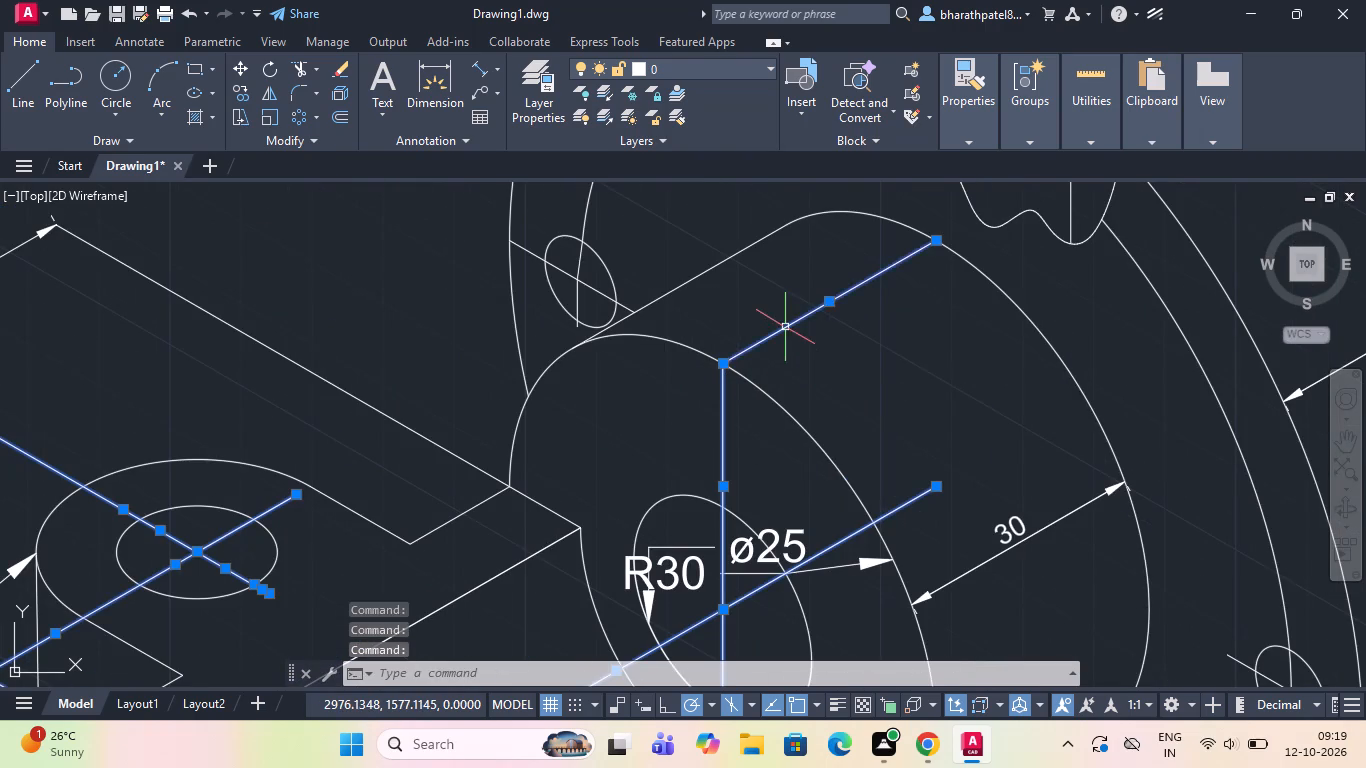
# Add the upper portion of the flange's inner arc and the centre lines of the small upper flange hole to the selection.
pyautogui.scroll(-2, 785, 327)
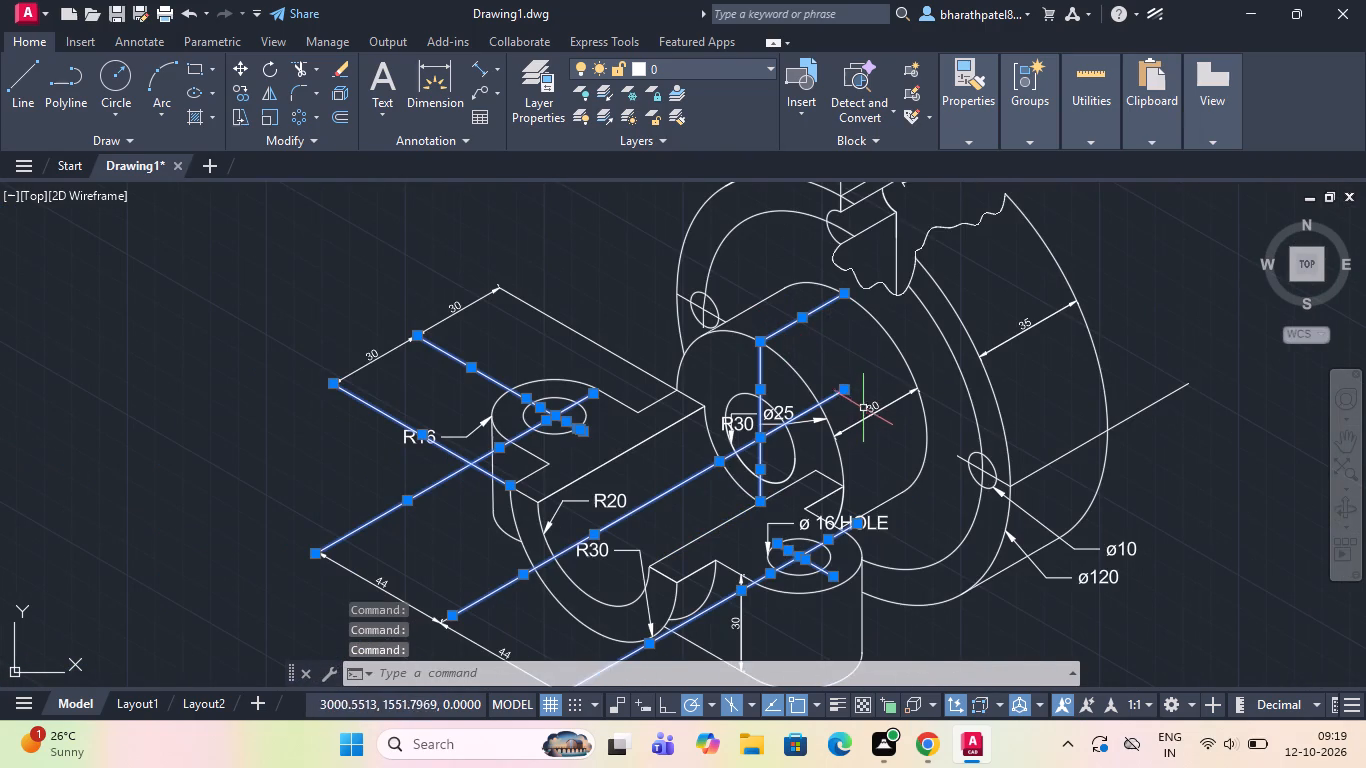
pyautogui.scroll(-1, 785, 354)
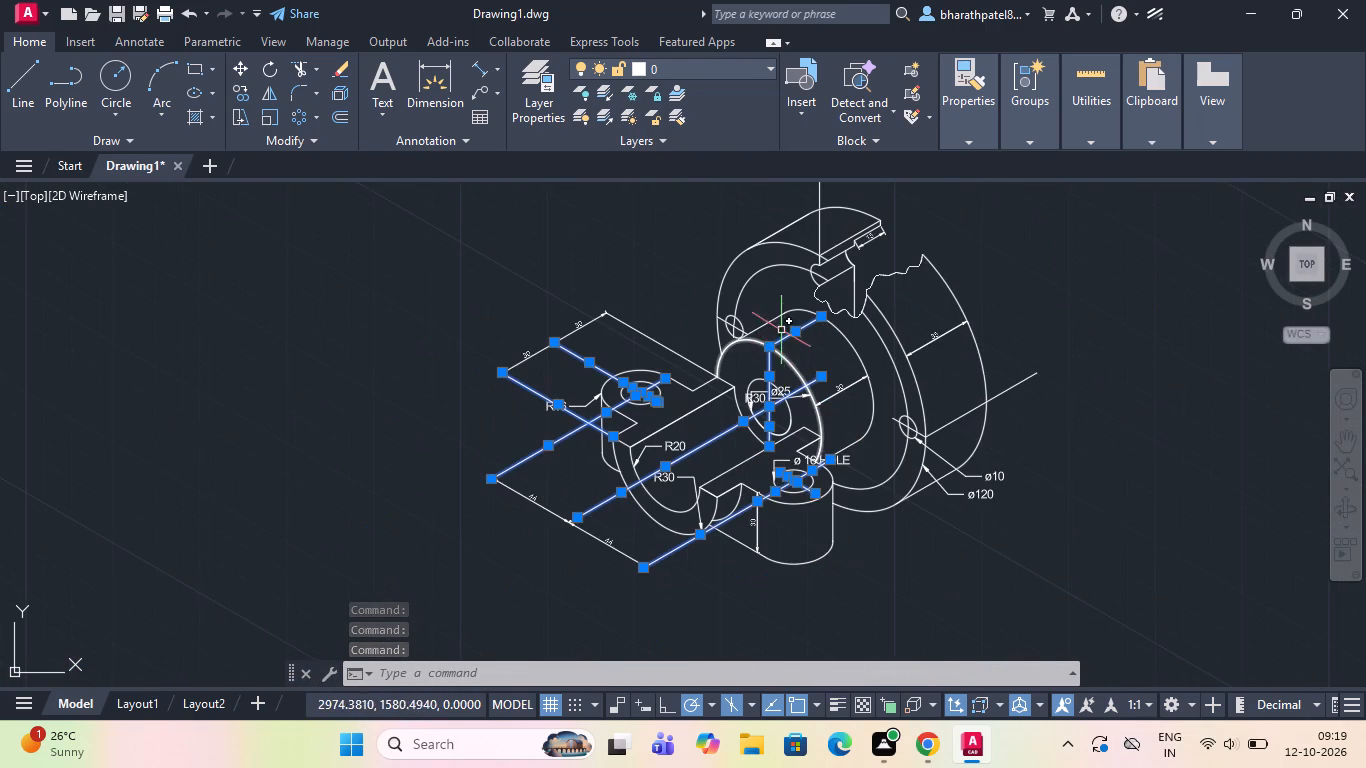
pyautogui.click(744, 288)
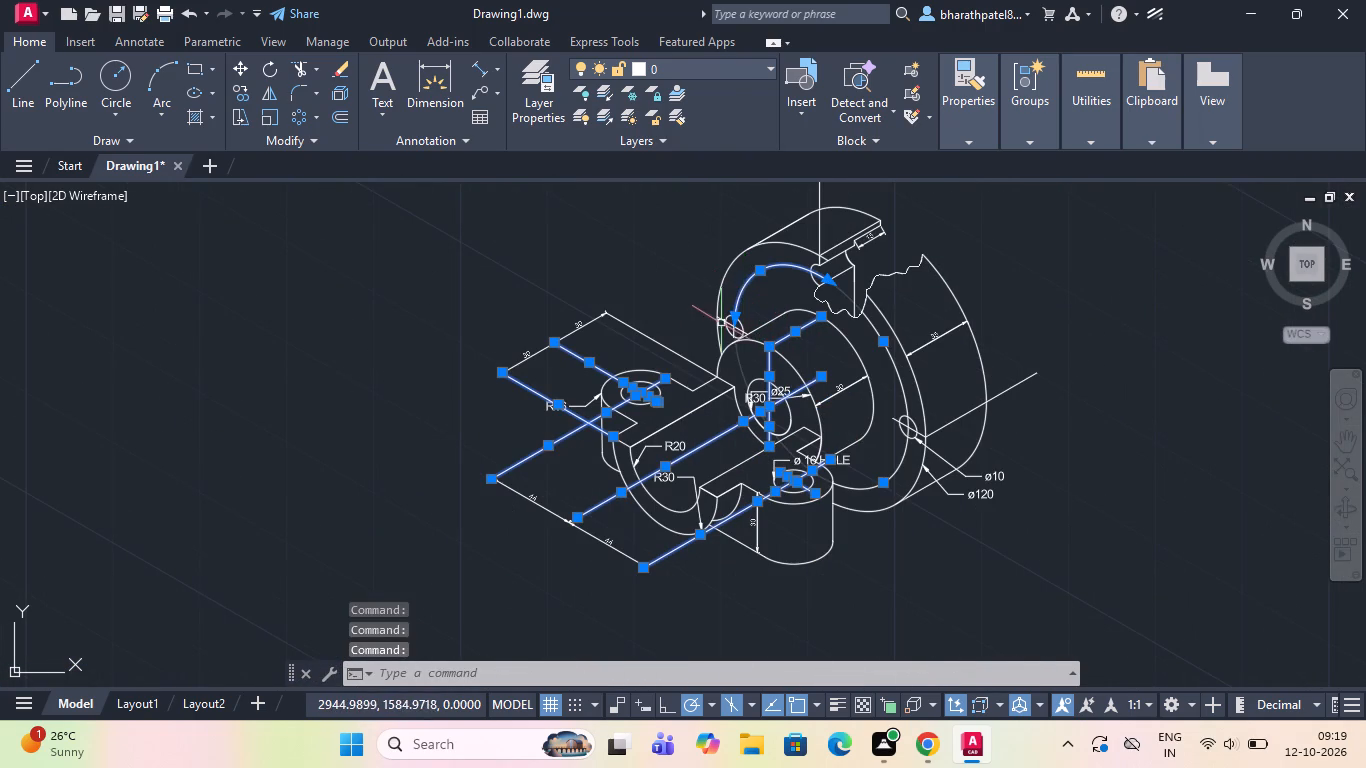
pyautogui.scroll(4, 720, 325)
pyautogui.click(767, 307)
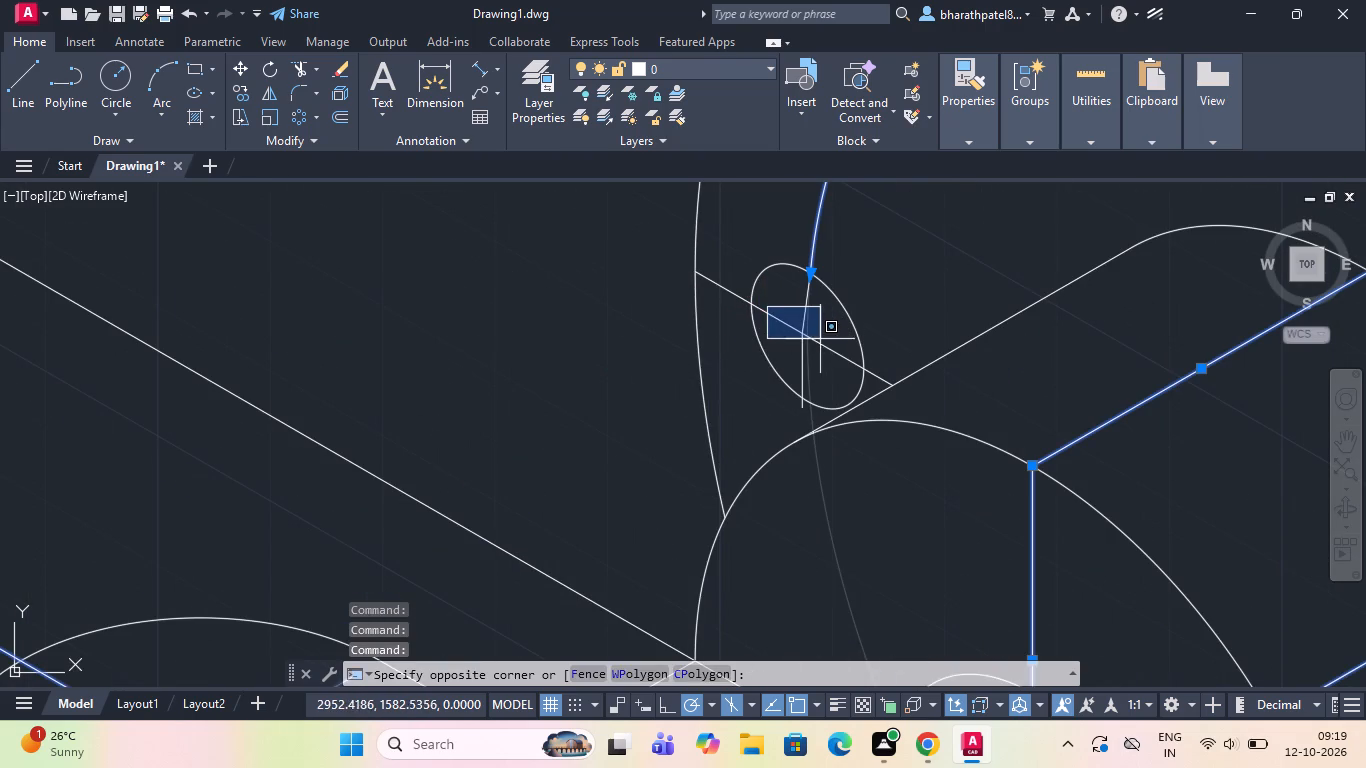
pyautogui.click(813, 340)
pyautogui.click(806, 338)
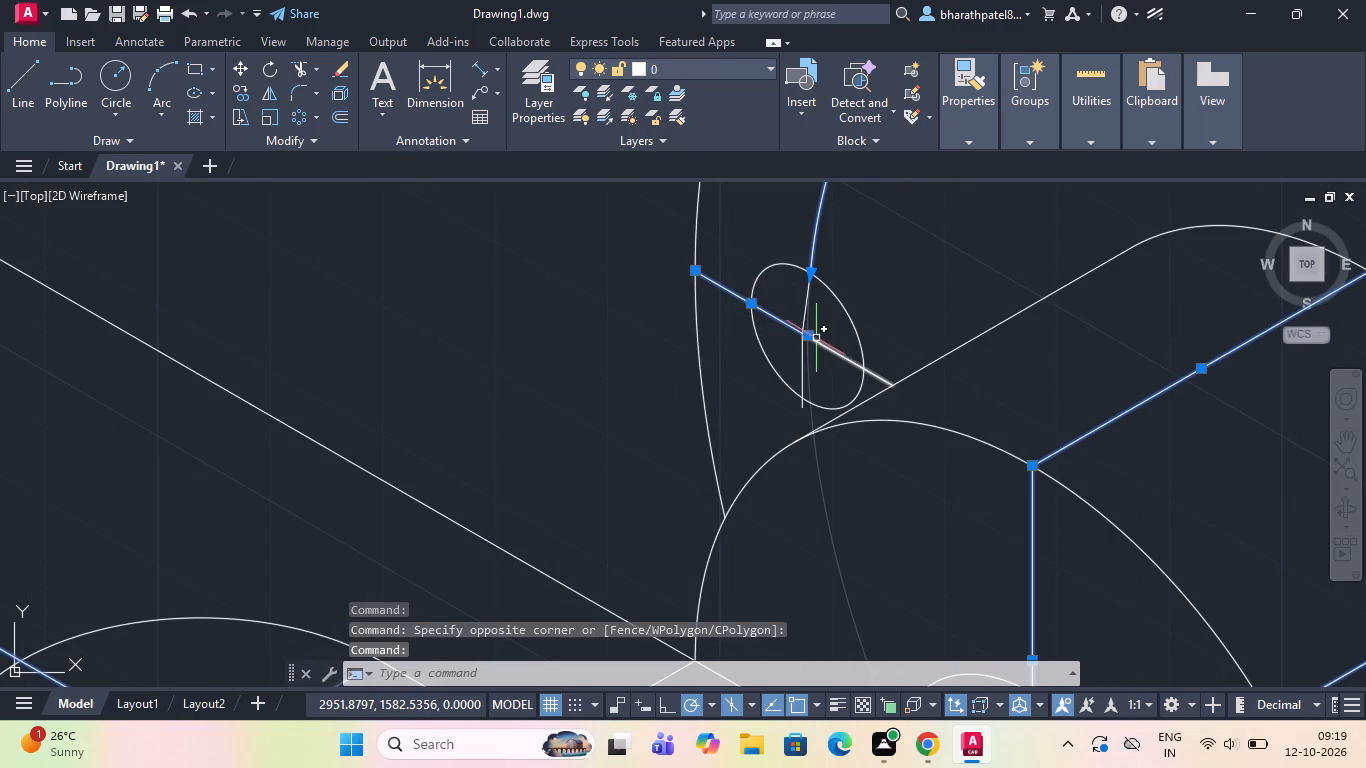
pyautogui.click(816, 338)
pyautogui.click(801, 364)
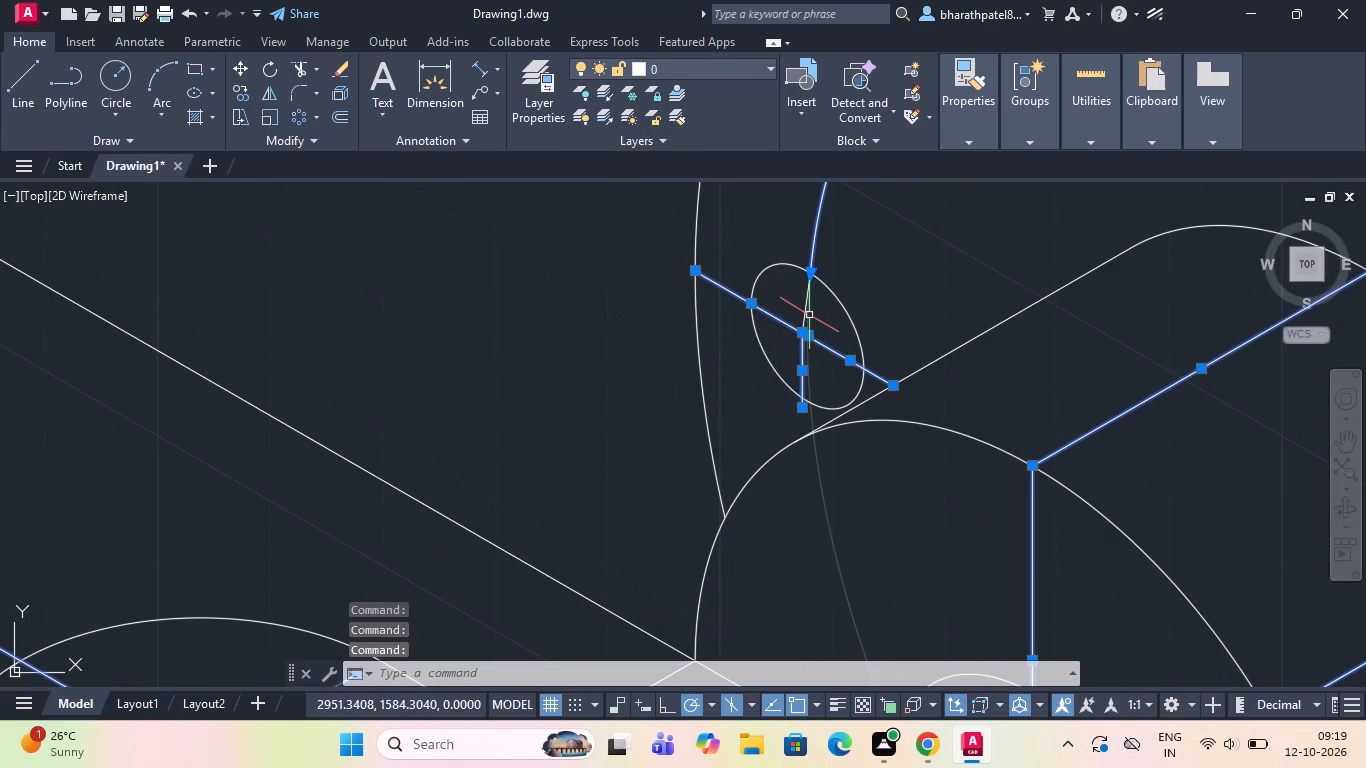
pyautogui.click(805, 318)
# Add the ø10 hole's centre lines, the flange's remaining inner arc and the angled line extending outward from that hole to the selection.
pyautogui.scroll(-4, 805, 318)
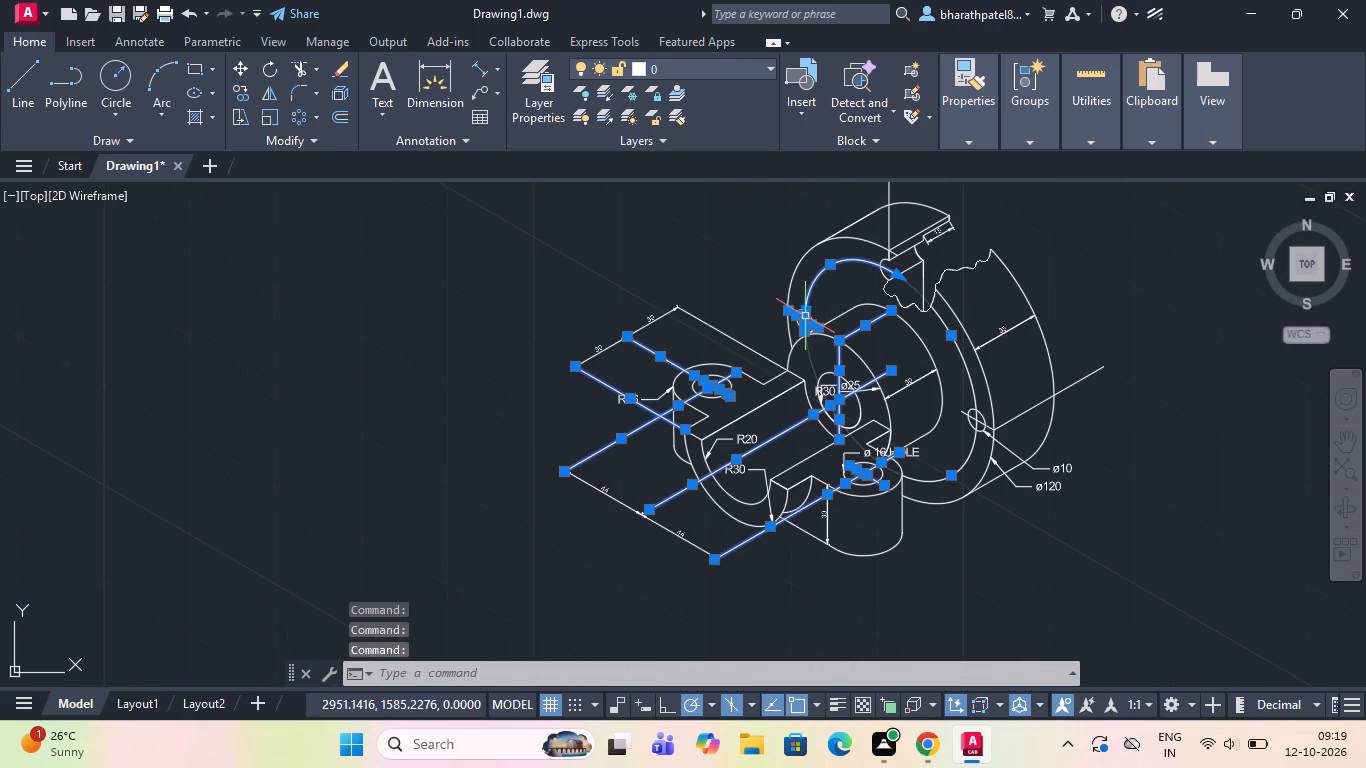
pyautogui.scroll(3, 964, 422)
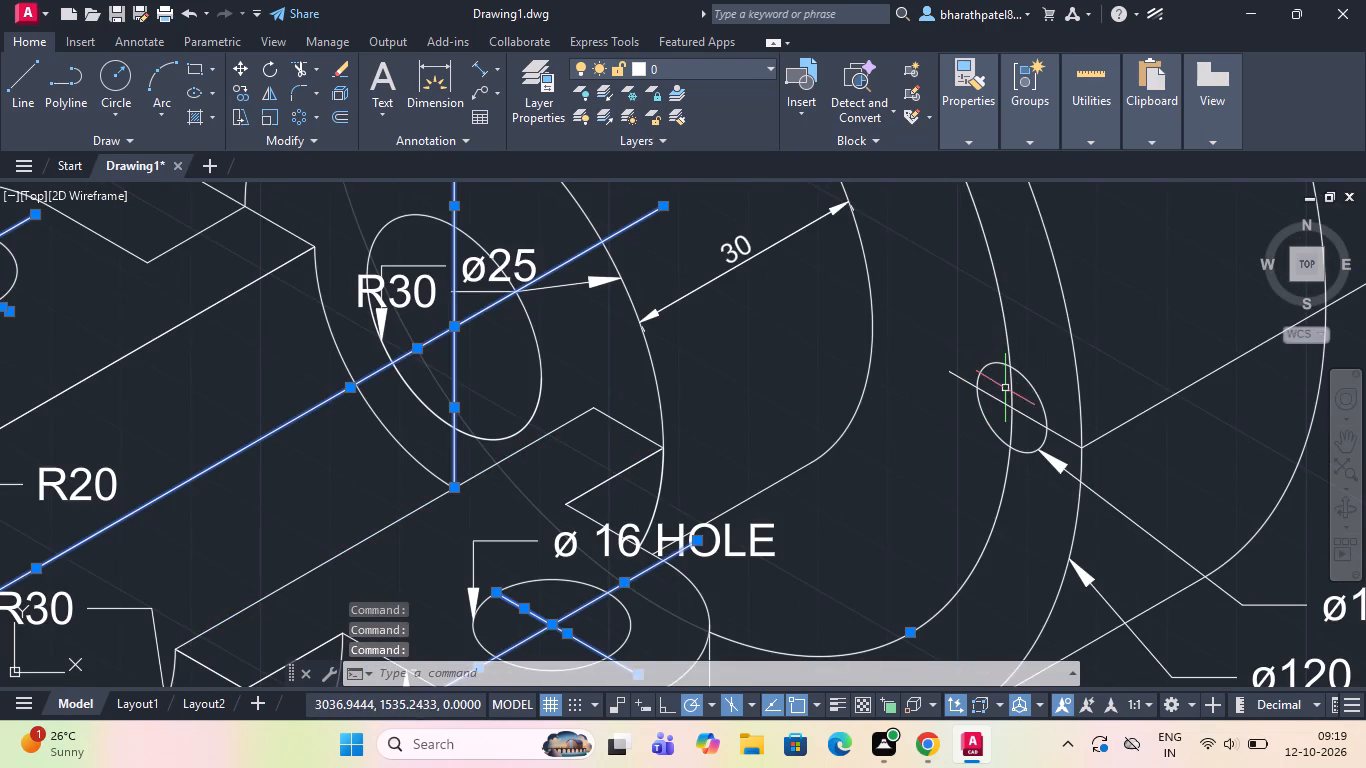
pyautogui.click(1003, 400)
pyautogui.scroll(2, 1009, 411)
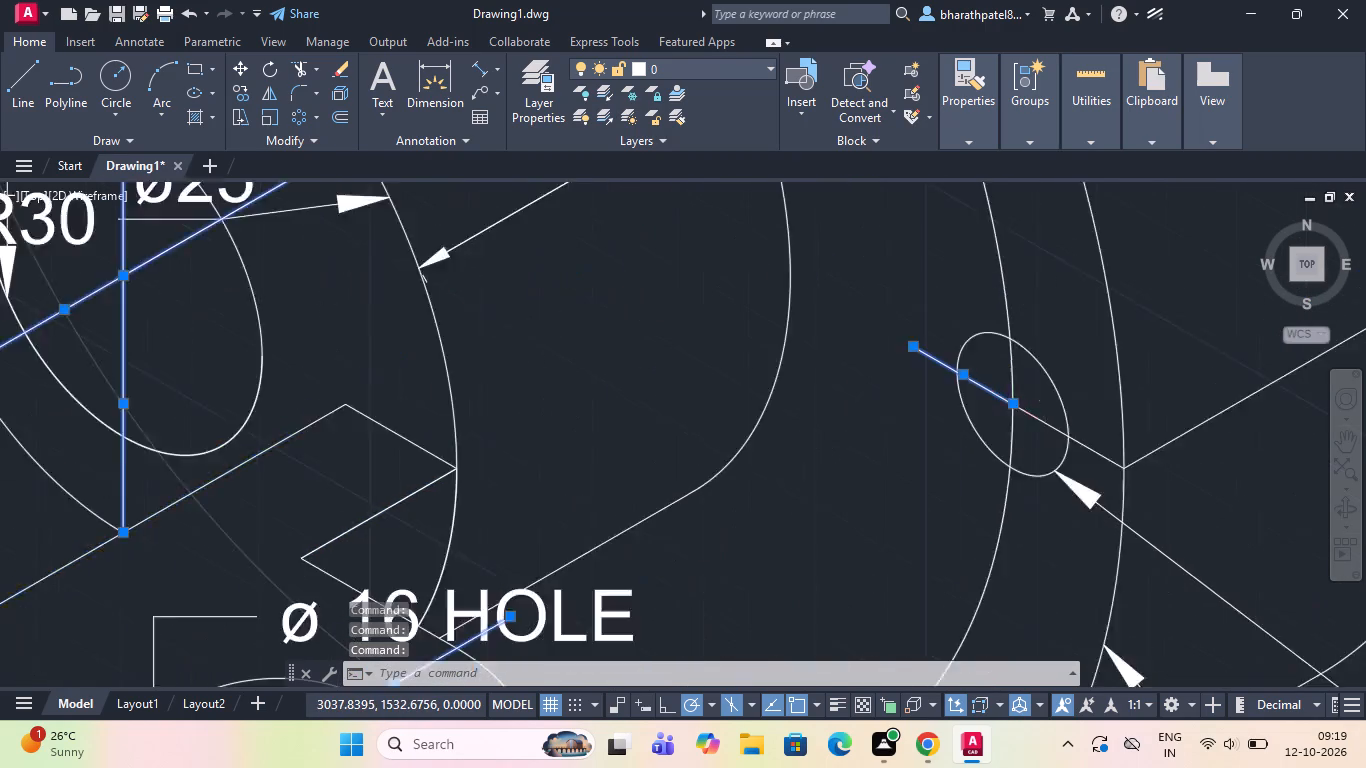
pyautogui.scroll(2, 1009, 411)
pyautogui.click(1055, 393)
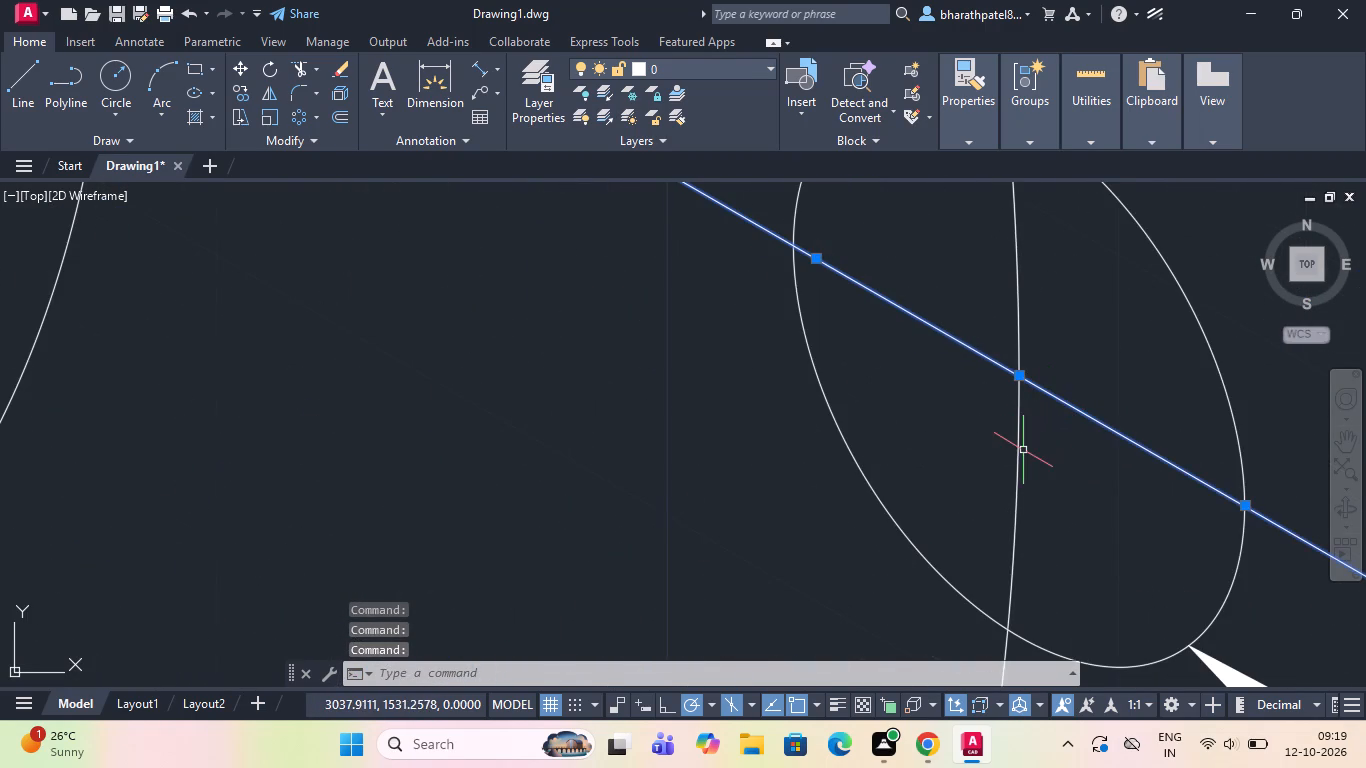
pyautogui.click(1020, 456)
pyautogui.scroll(-5, 1020, 456)
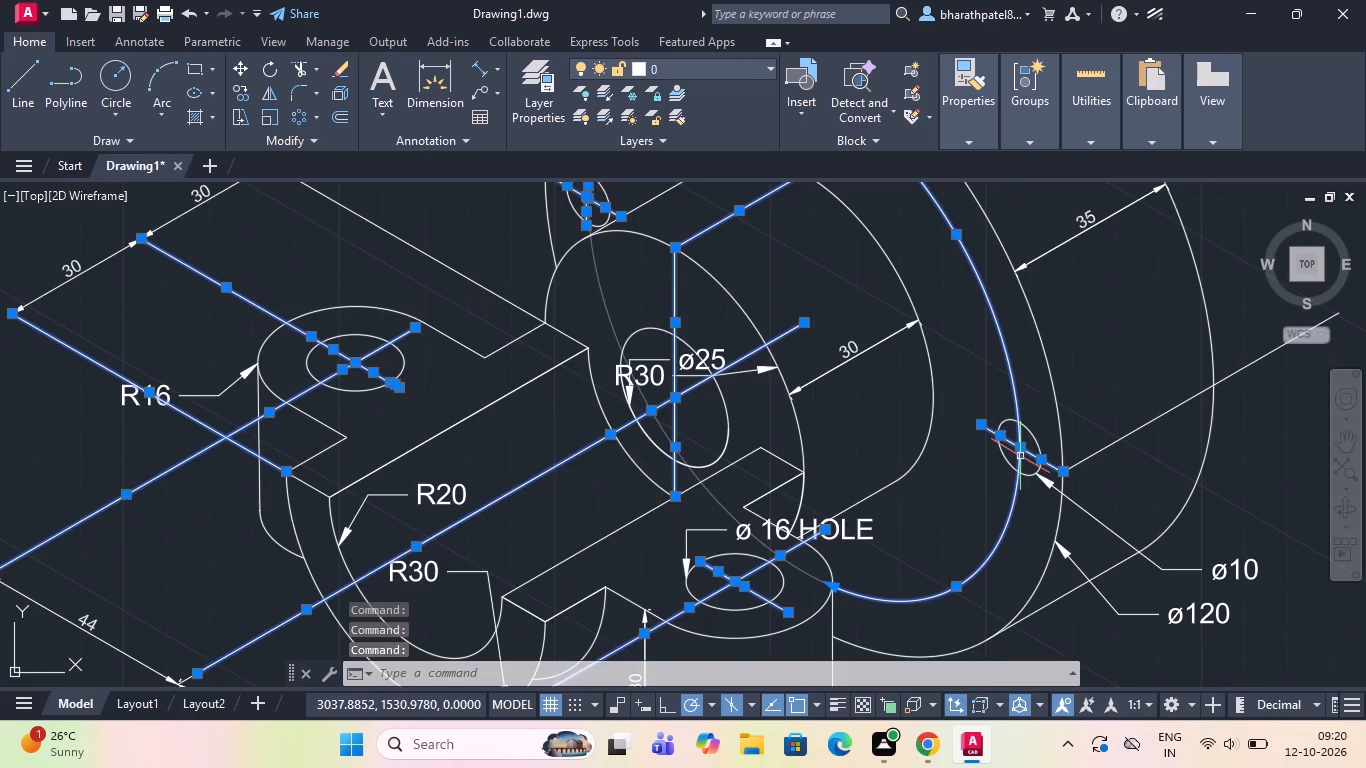
pyautogui.scroll(-2, 1020, 456)
pyautogui.scroll(1, 1048, 374)
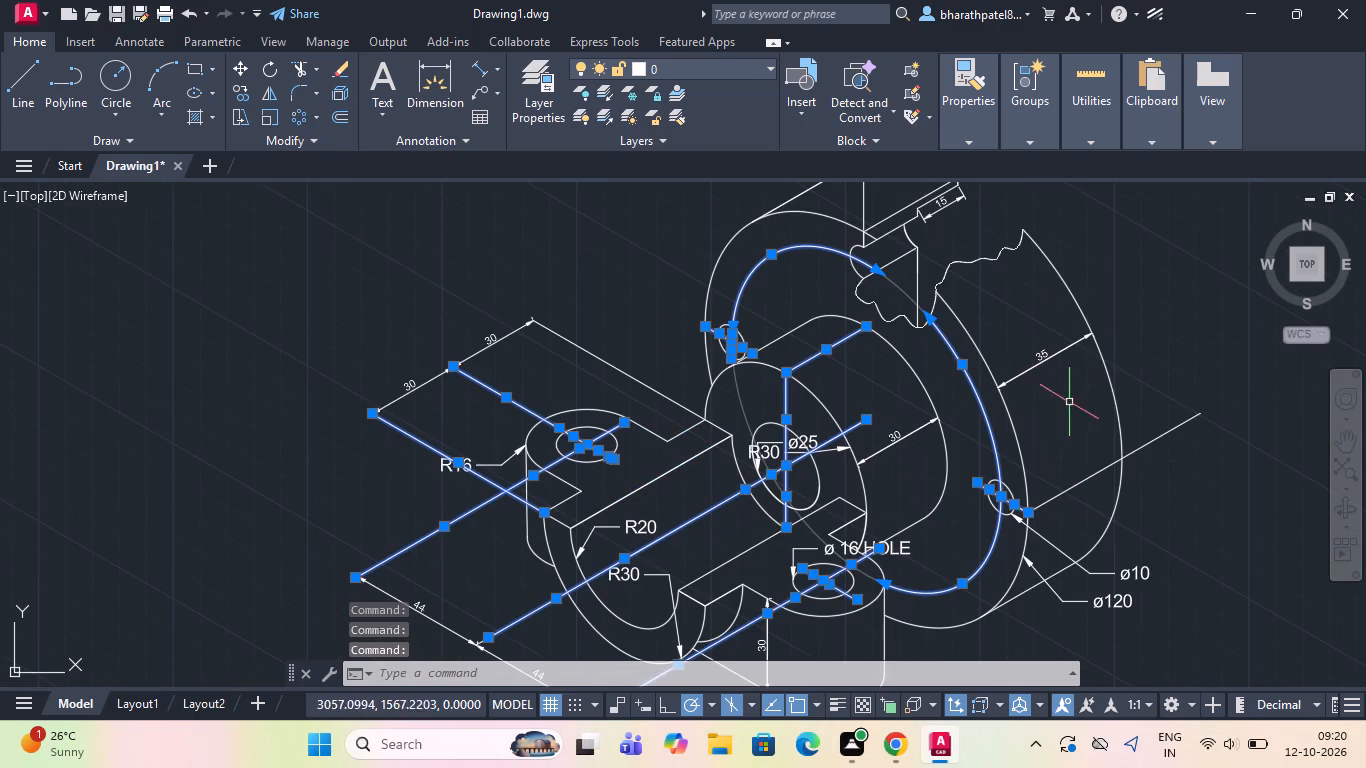
pyautogui.click(1080, 482)
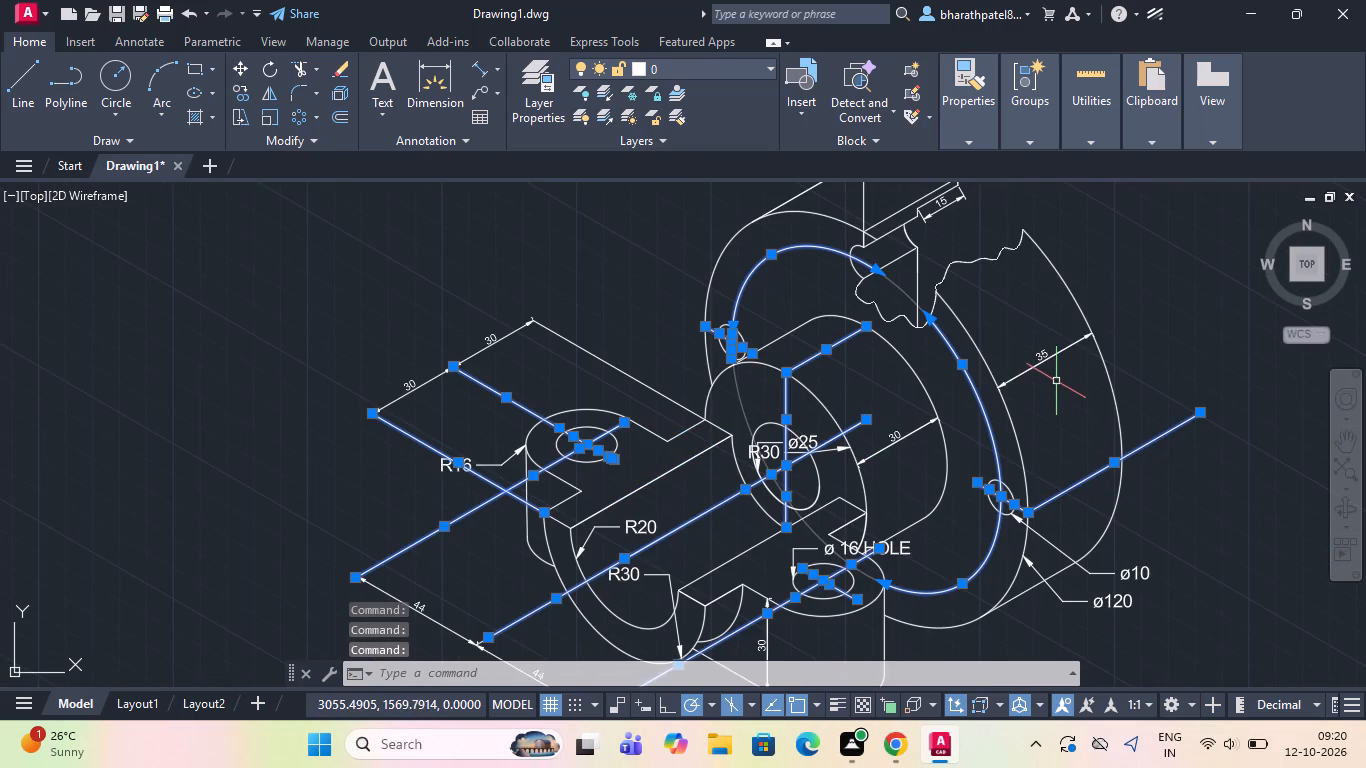
pyautogui.scroll(-1, 1045, 383)
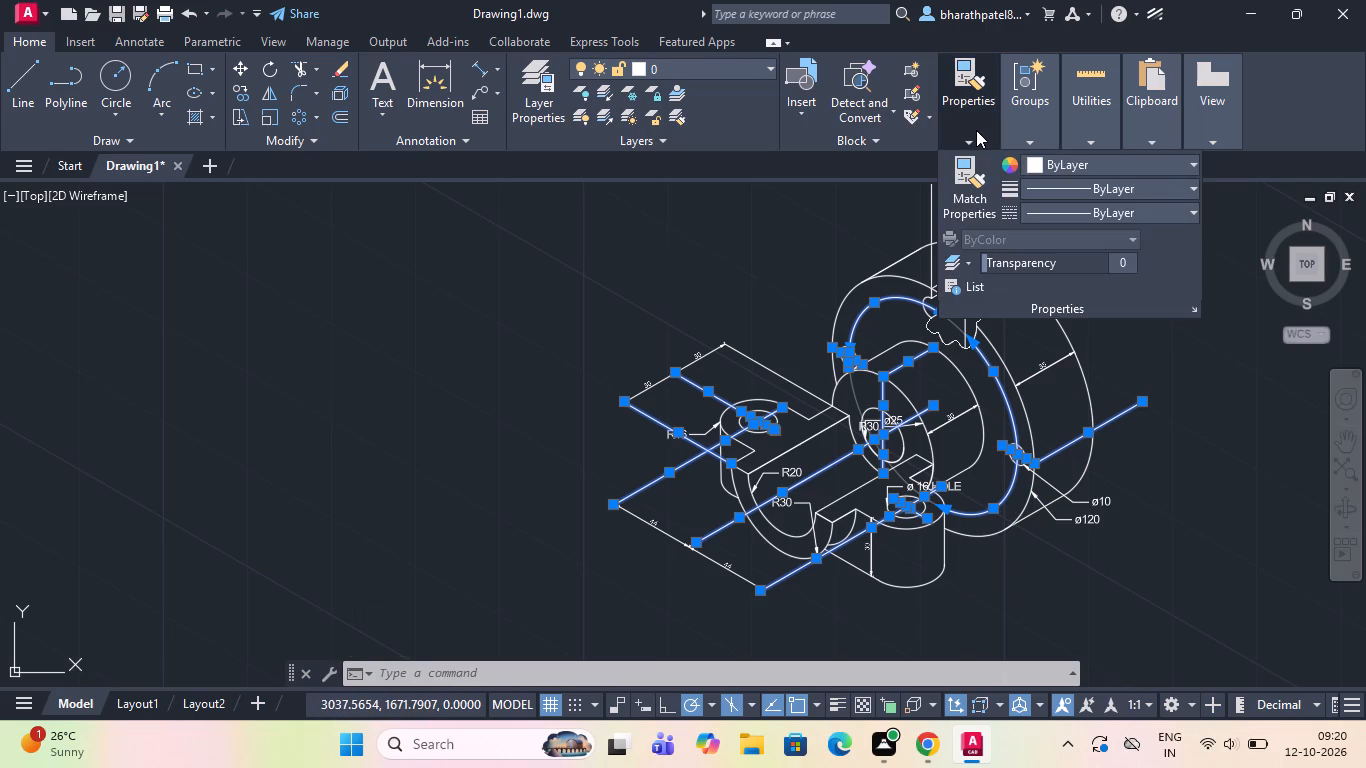
# Apply the ACAD_ISO02W100 linetype to the selected centre, extension and construction lines, and clear the selection.
pyautogui.click(1040, 210)
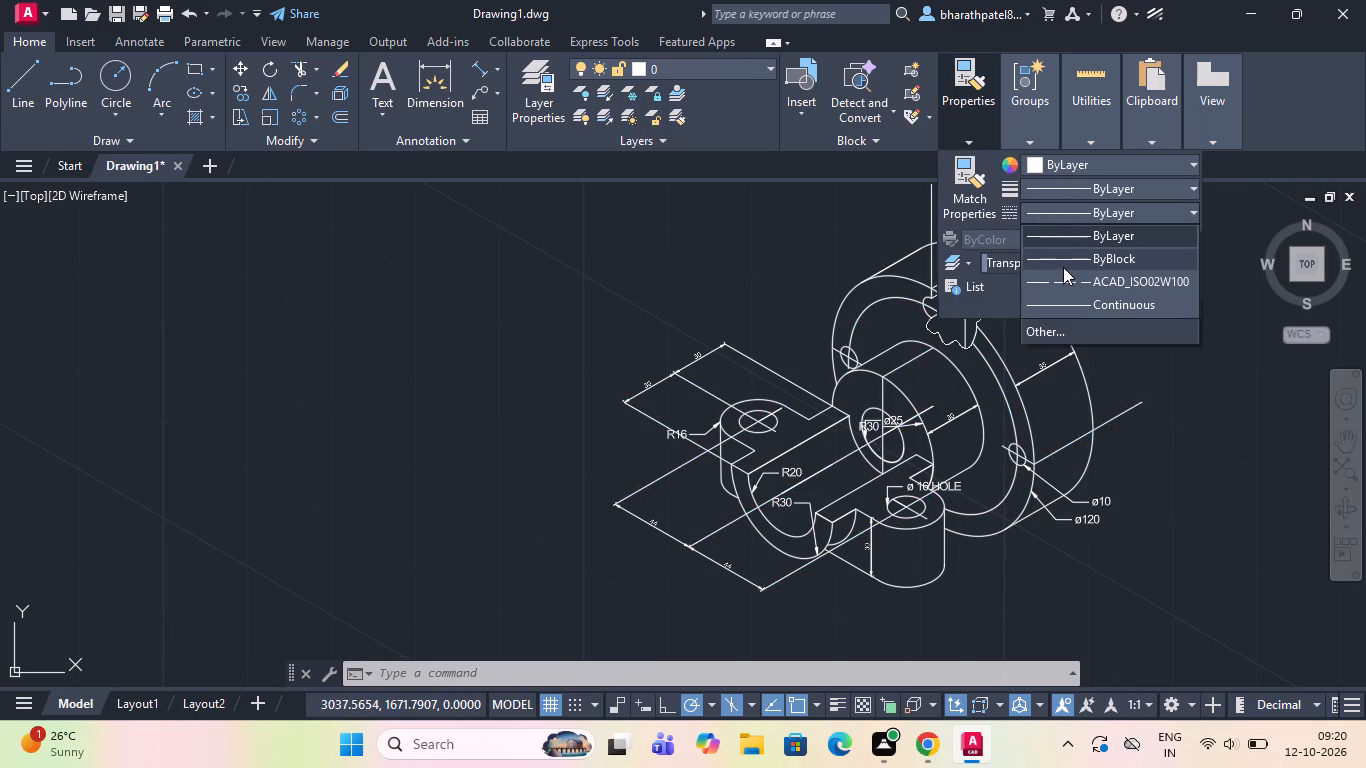
pyautogui.click(1063, 273)
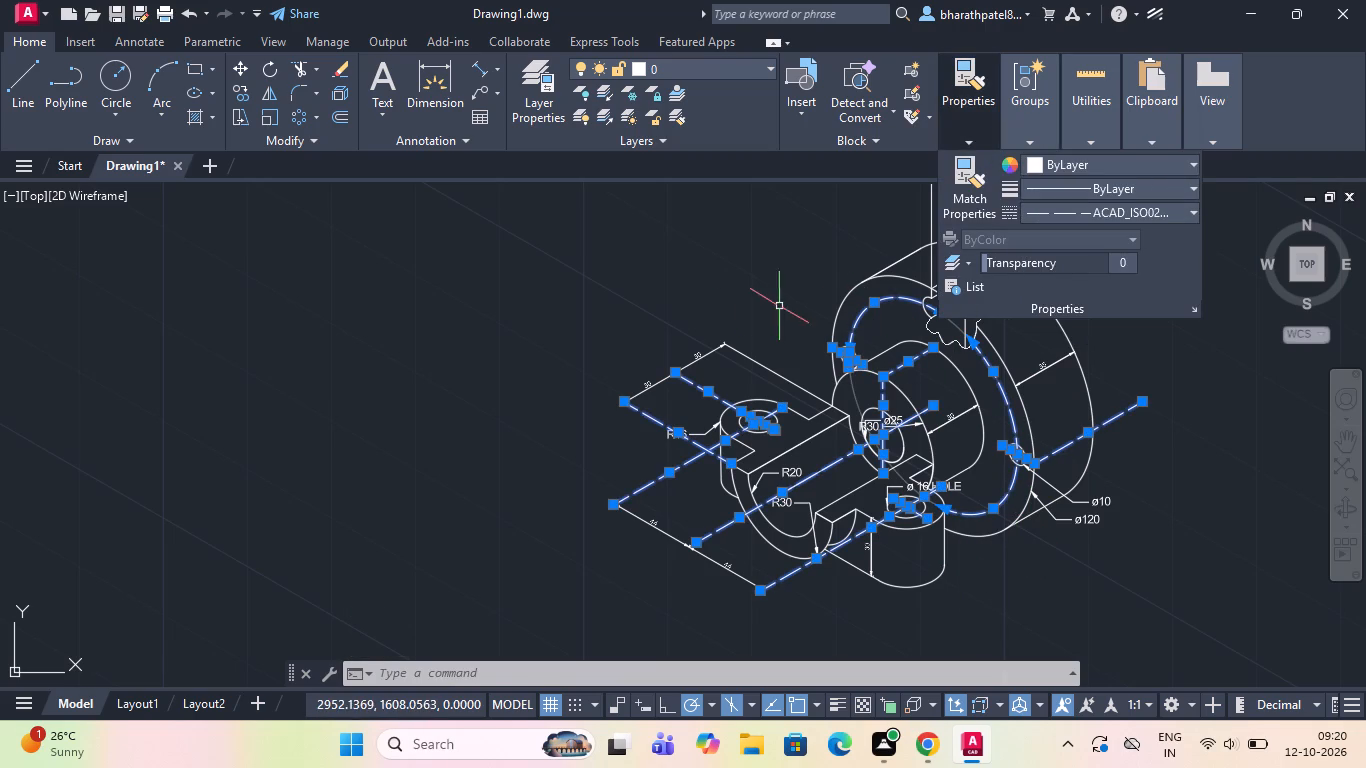
pyautogui.click(743, 299)
pyautogui.click(743, 299)
pyautogui.click(743, 297)
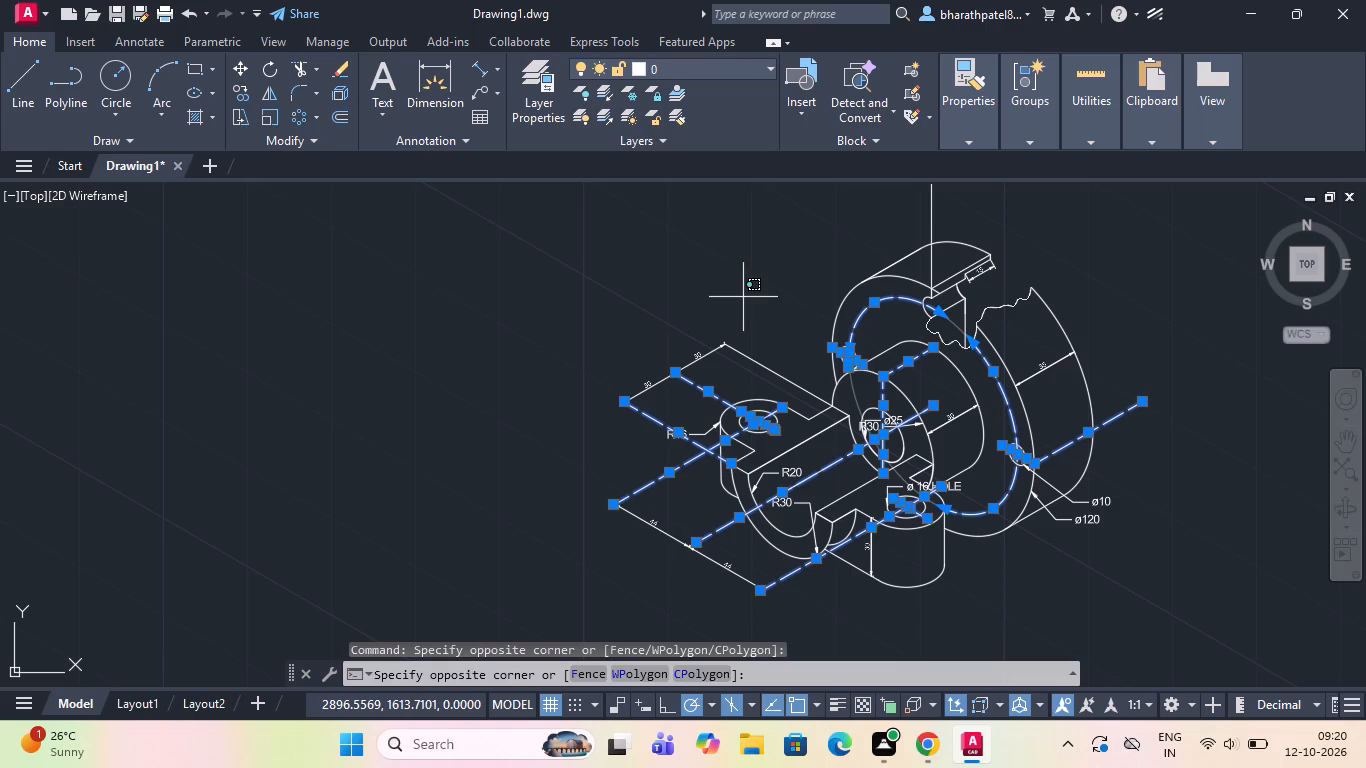
pyautogui.press('Escape')
pyautogui.press('Escape')
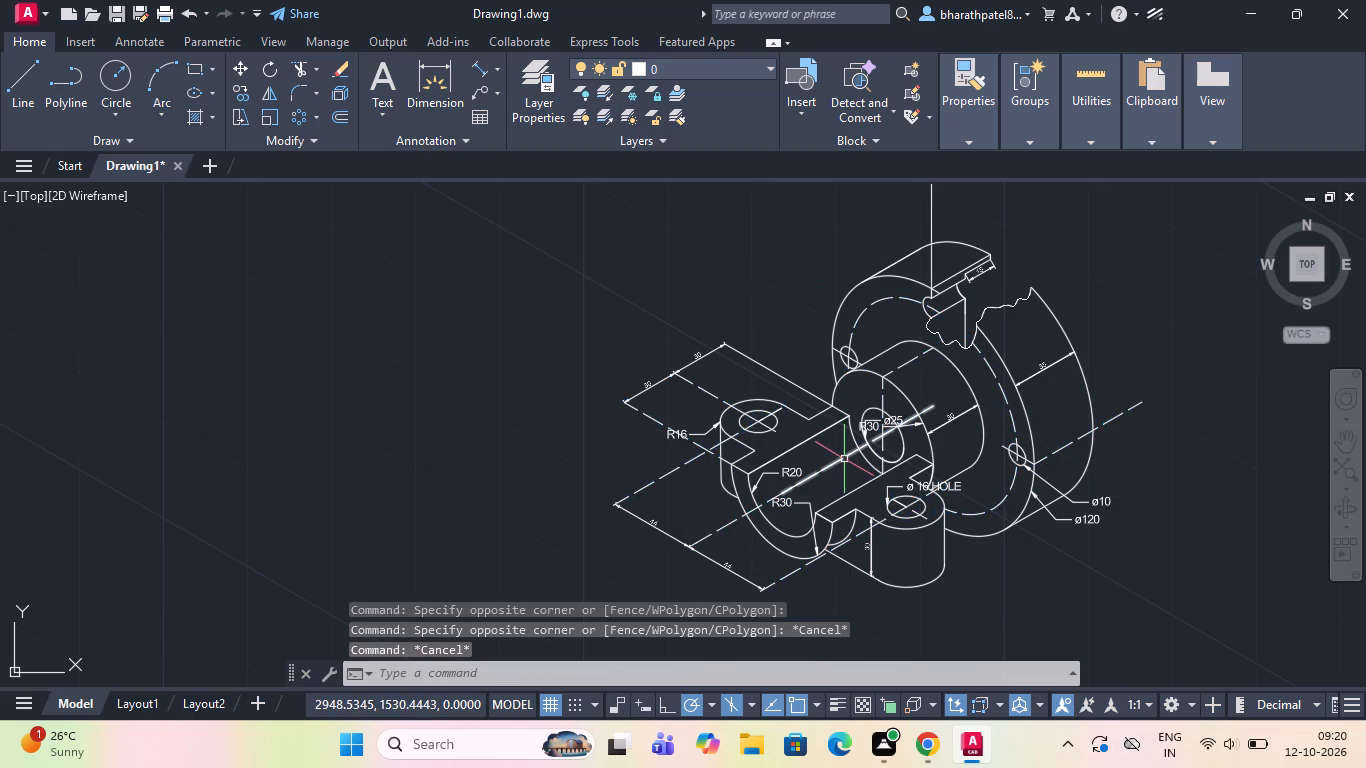
# Start a hatch in the enclosed area between the wavy break line and the vertical edge of the flange's cutaway.
pyautogui.scroll(1, 844, 459)
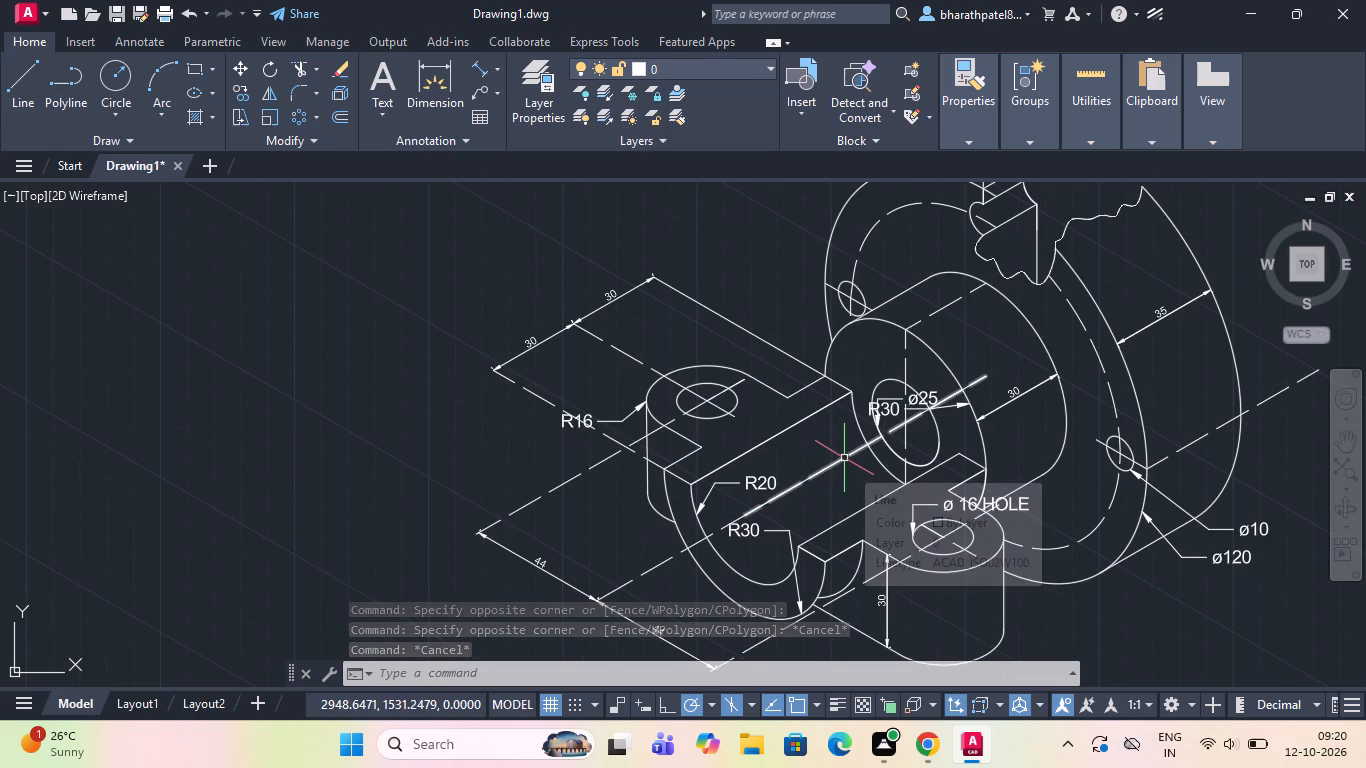
pyautogui.scroll(-1, 844, 458)
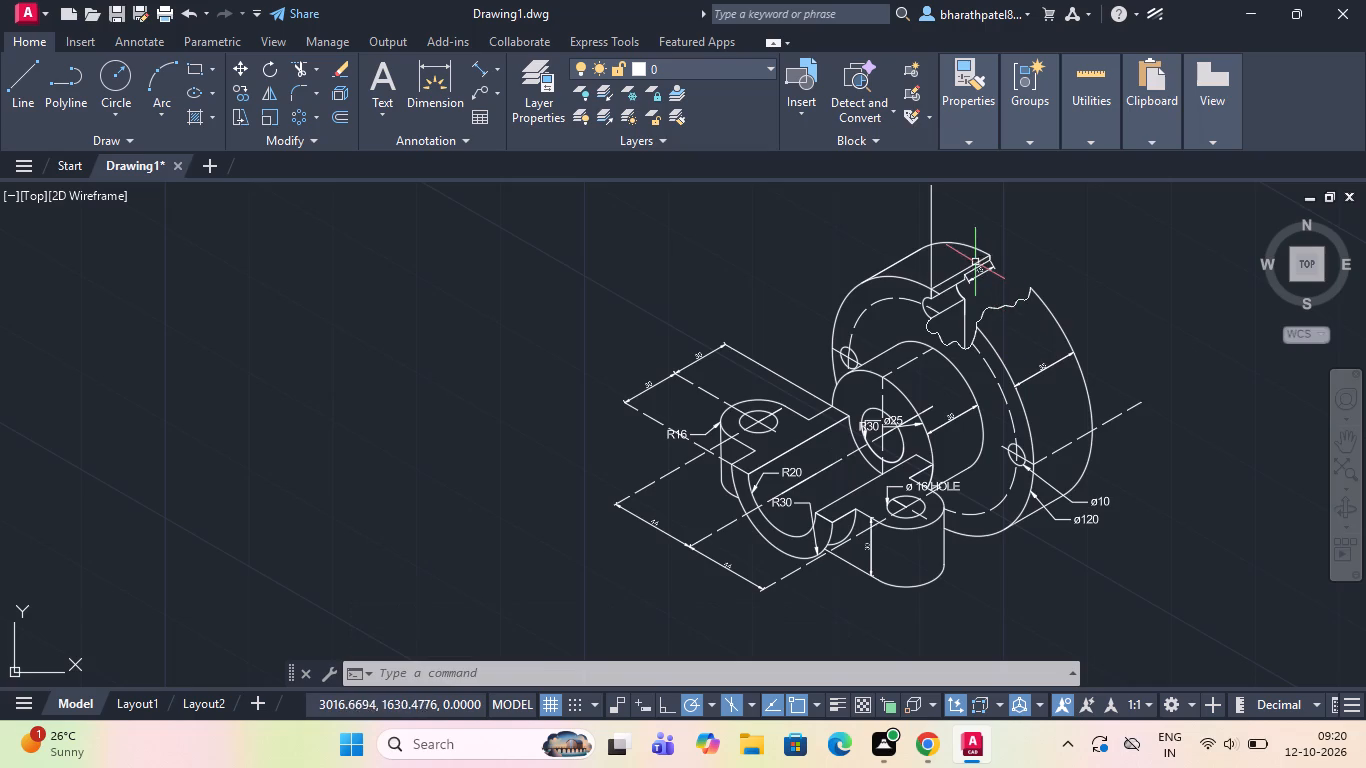
pyautogui.scroll(3, 974, 262)
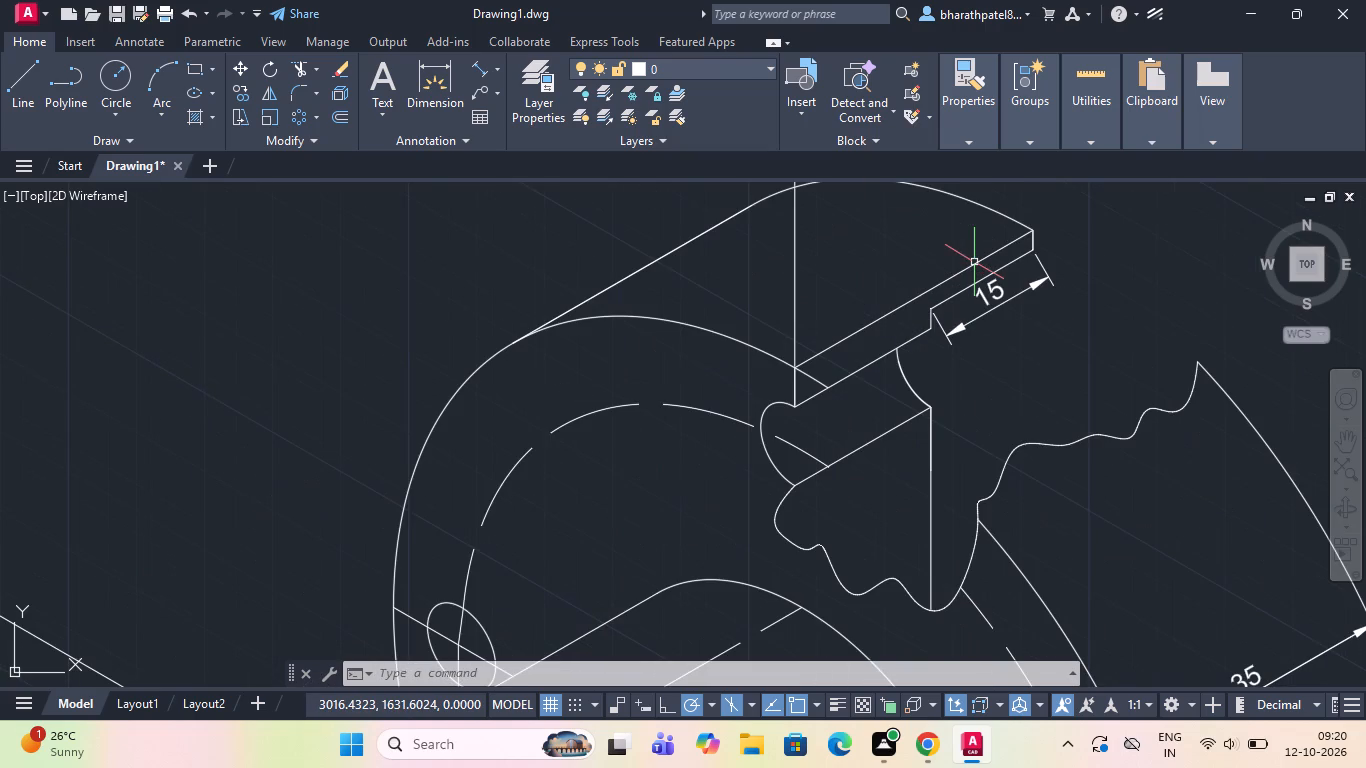
pyautogui.scroll(-3, 974, 262)
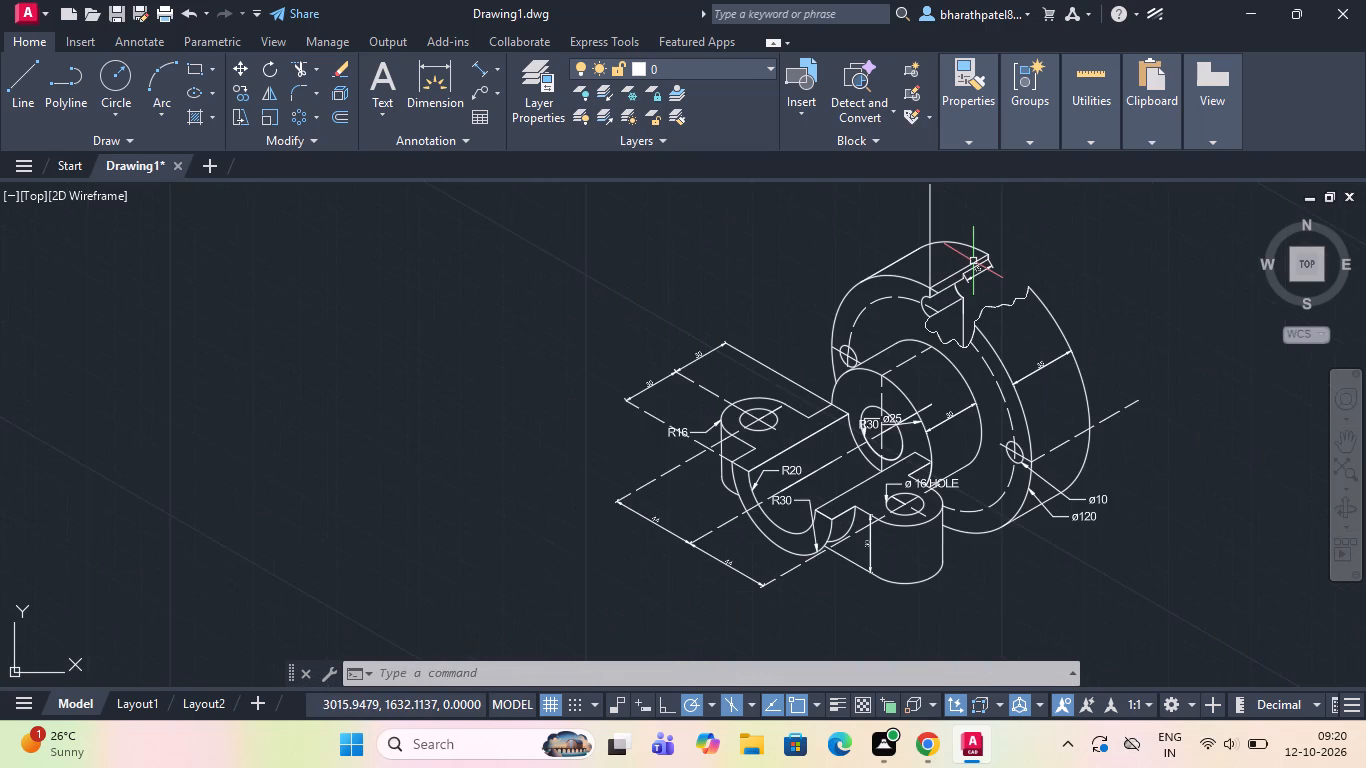
pyautogui.click(212, 111)
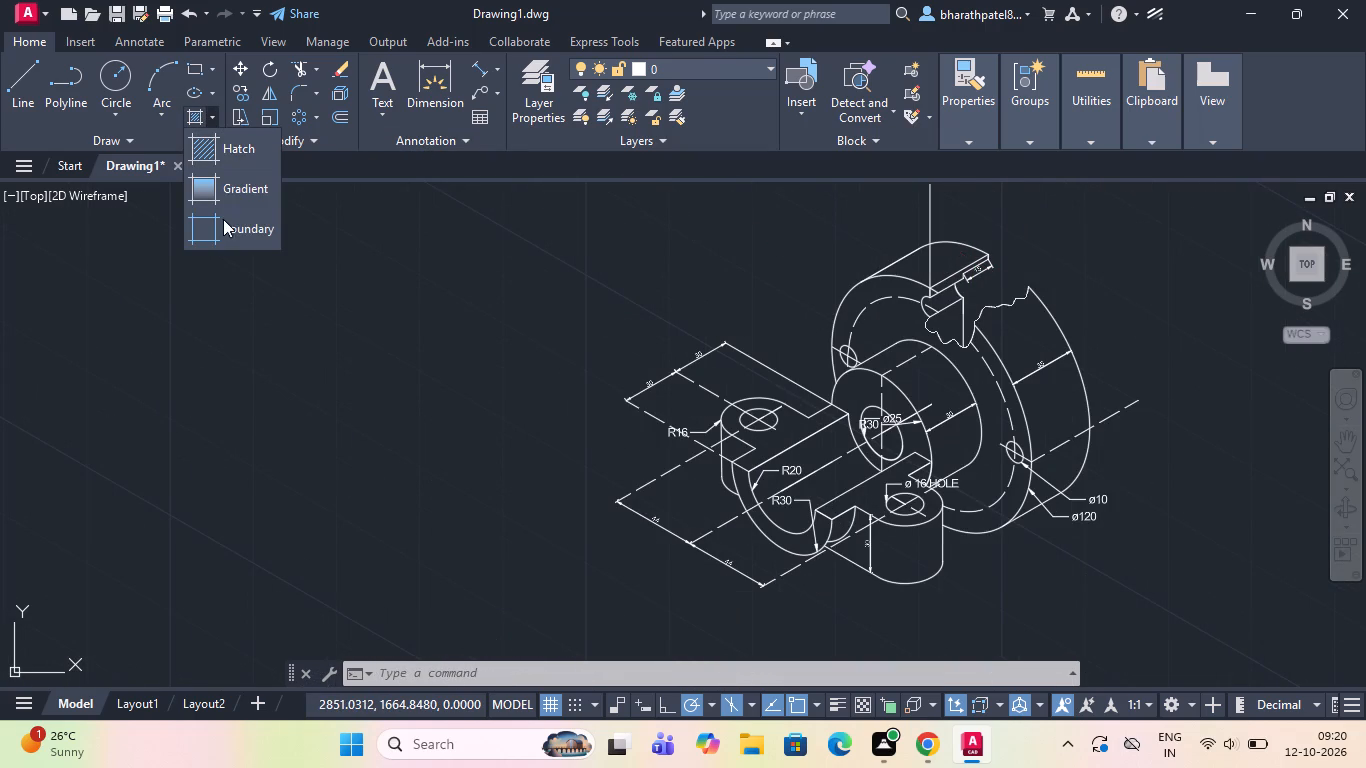
pyautogui.click(230, 149)
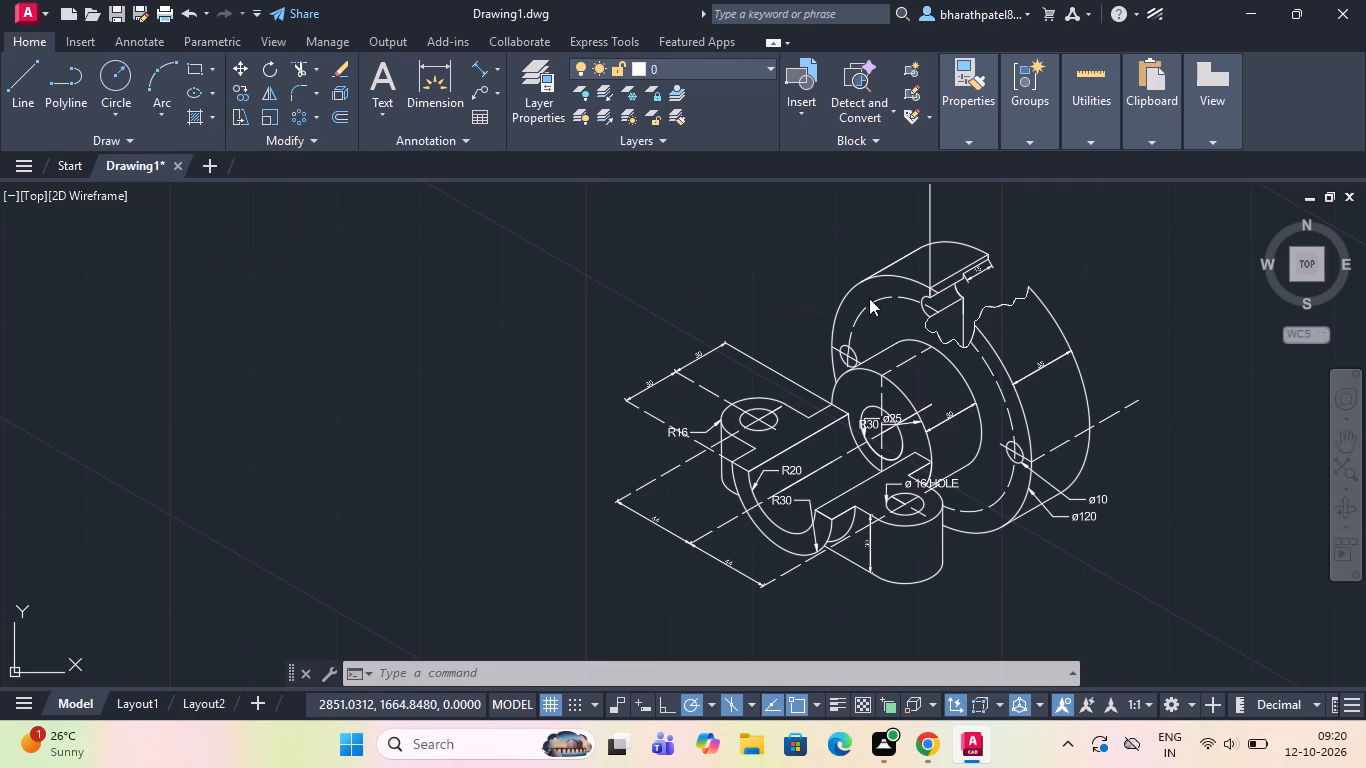
pyautogui.scroll(3, 945, 318)
pyautogui.scroll(1, 1365, 424)
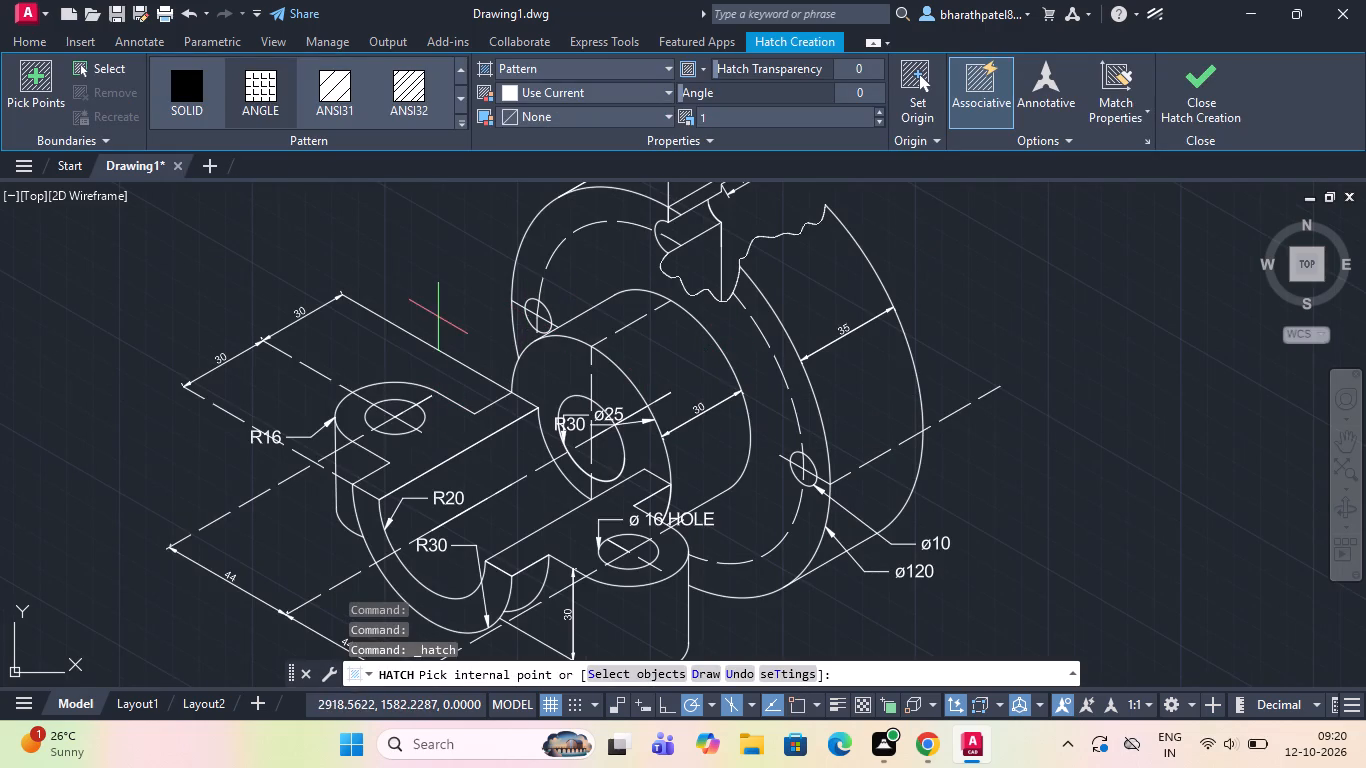
pyautogui.click(697, 262)
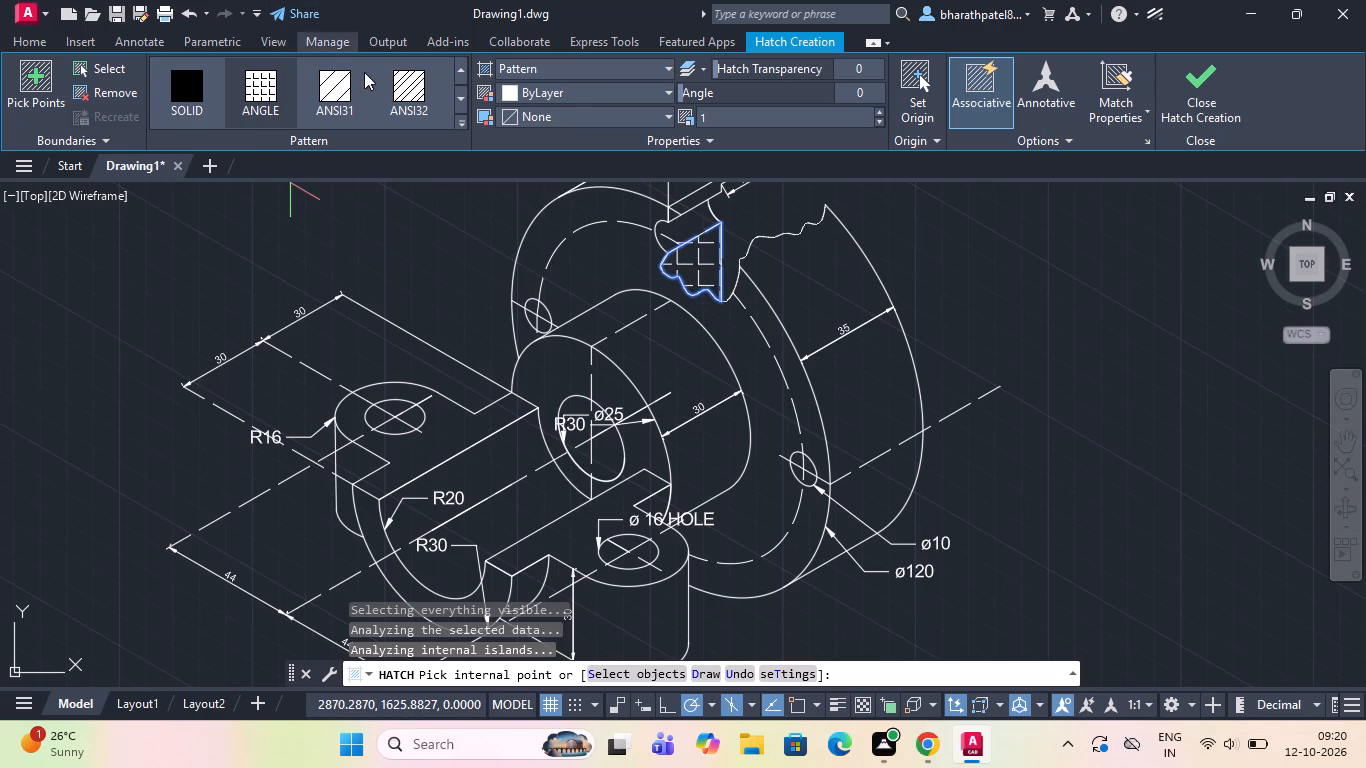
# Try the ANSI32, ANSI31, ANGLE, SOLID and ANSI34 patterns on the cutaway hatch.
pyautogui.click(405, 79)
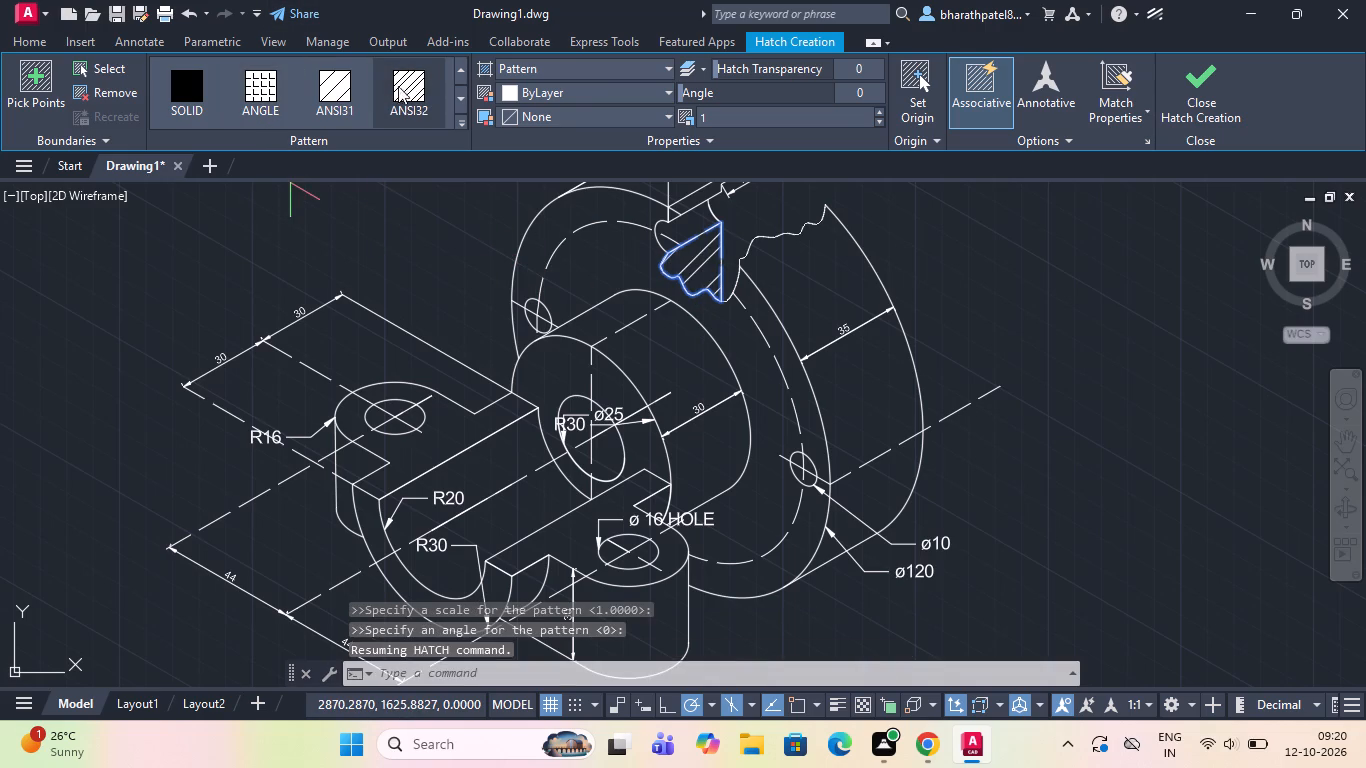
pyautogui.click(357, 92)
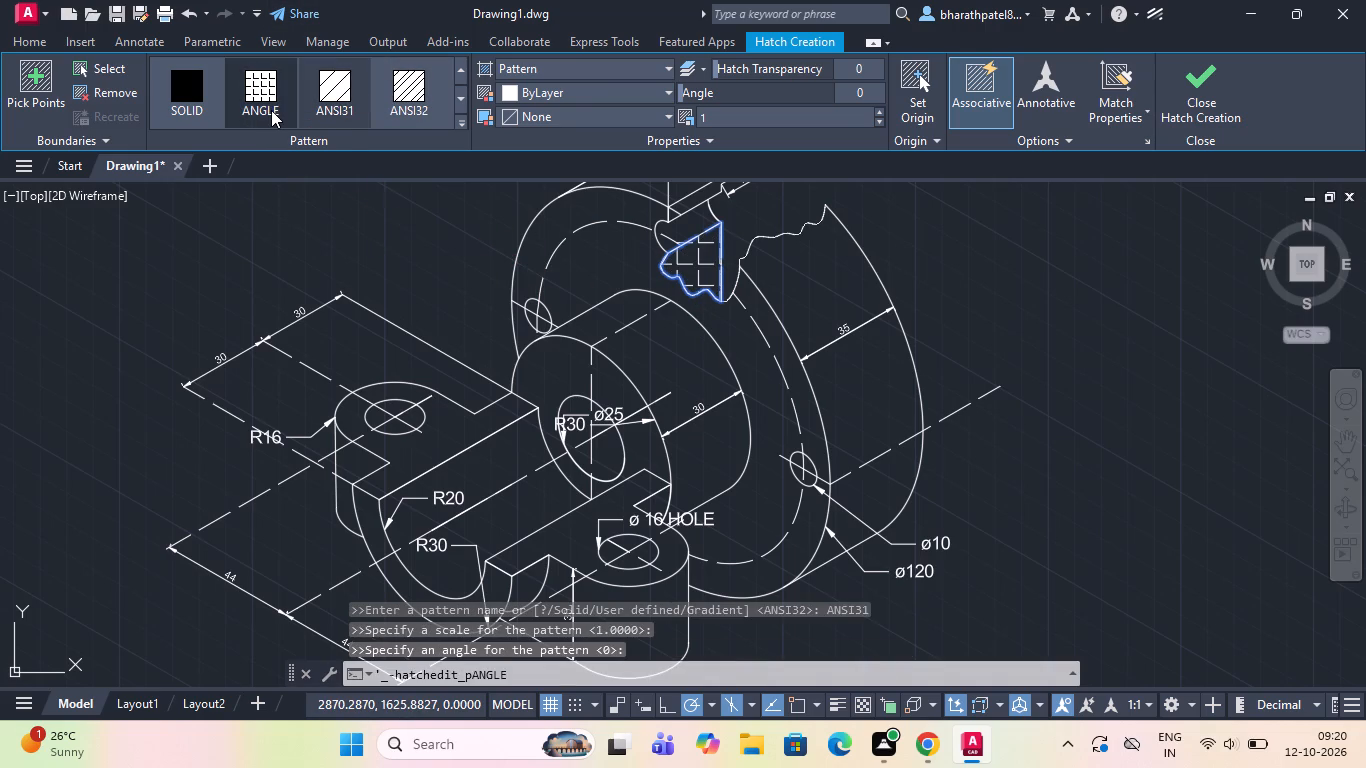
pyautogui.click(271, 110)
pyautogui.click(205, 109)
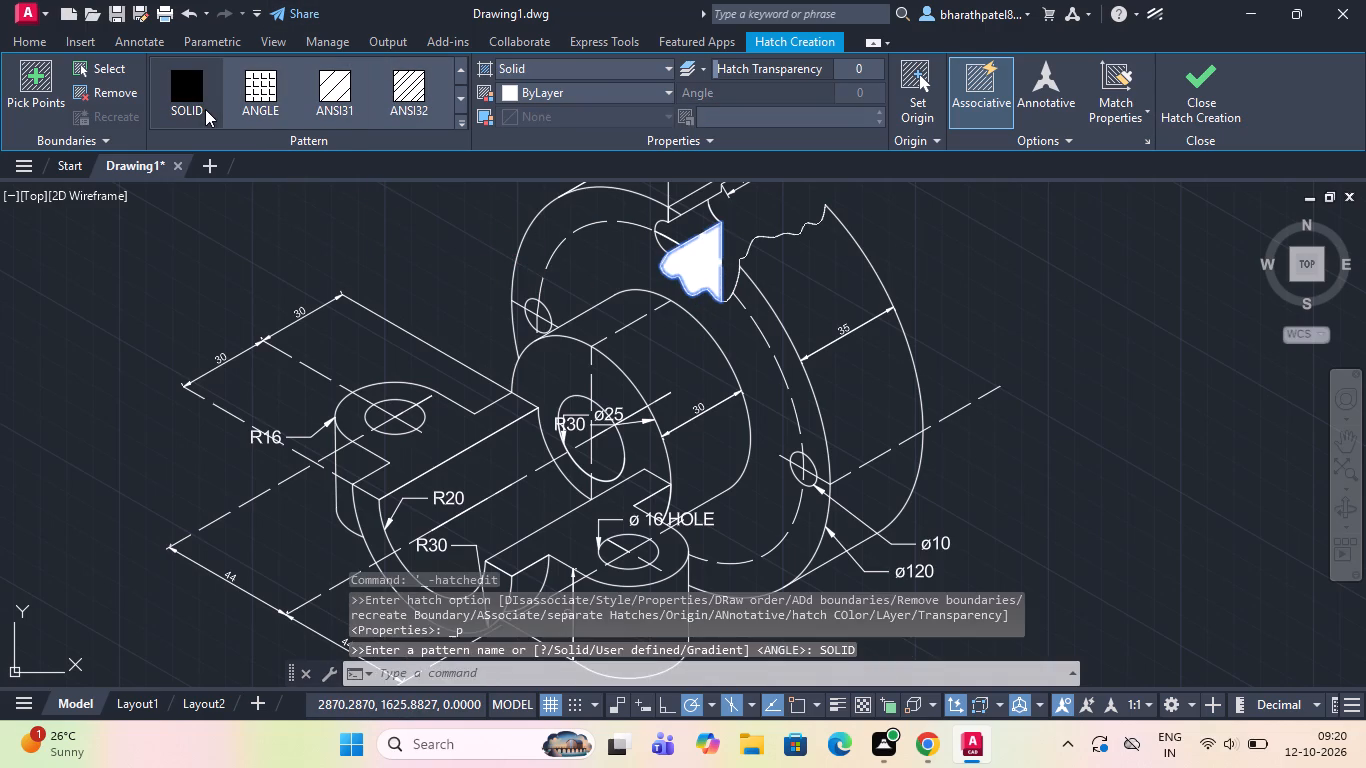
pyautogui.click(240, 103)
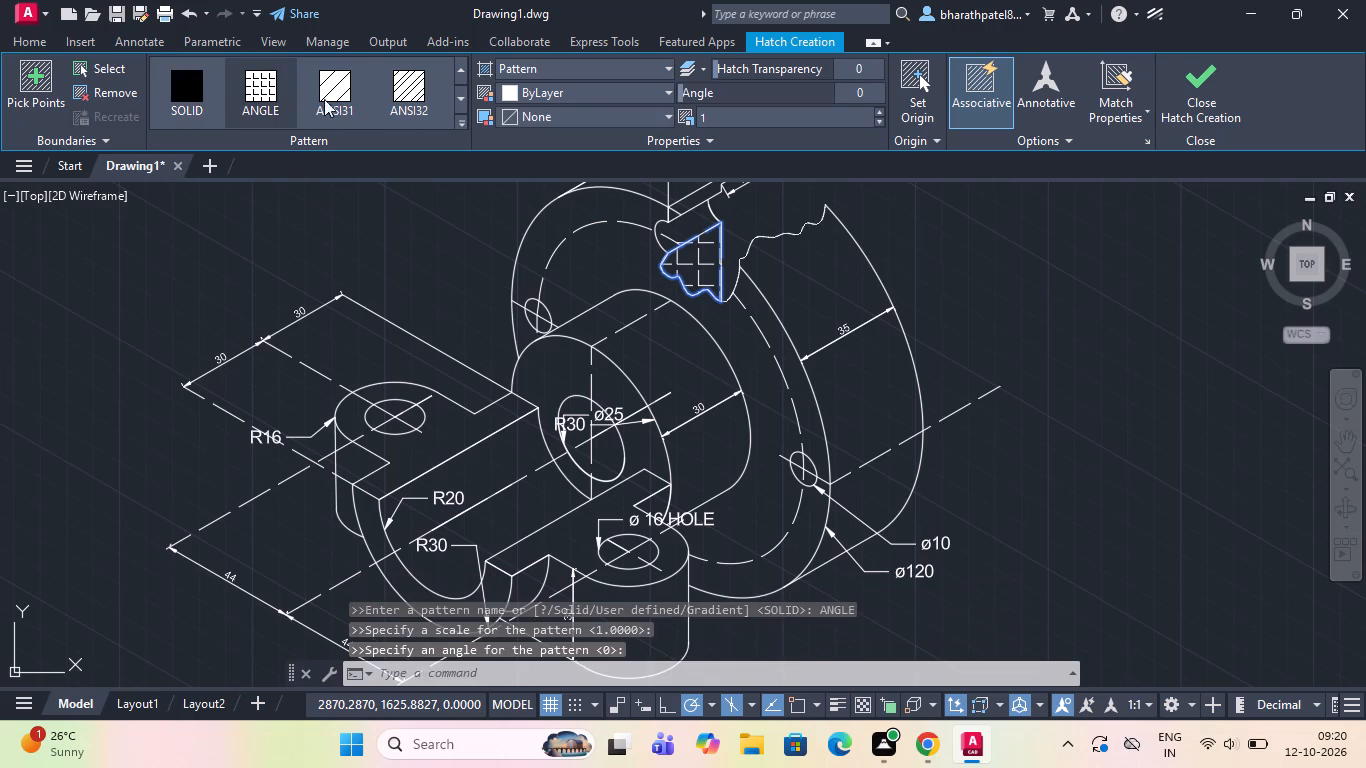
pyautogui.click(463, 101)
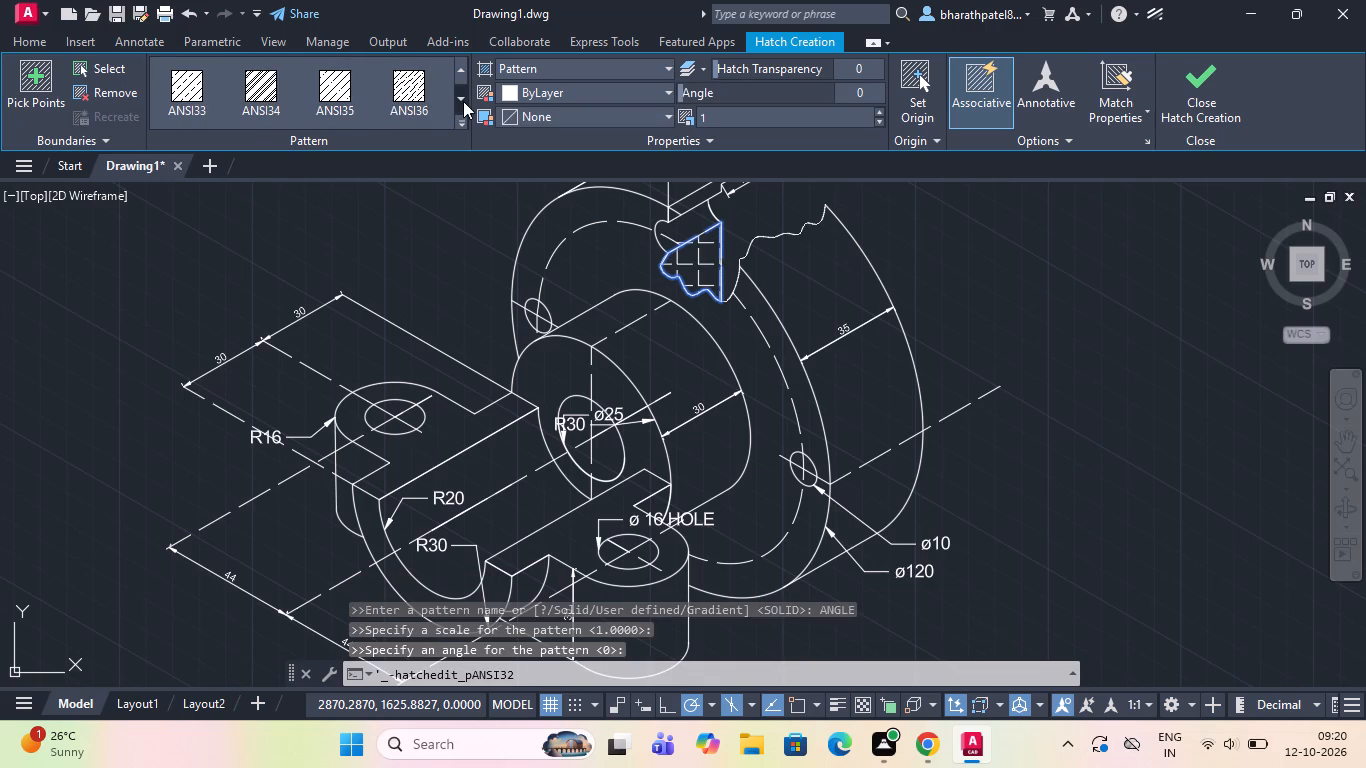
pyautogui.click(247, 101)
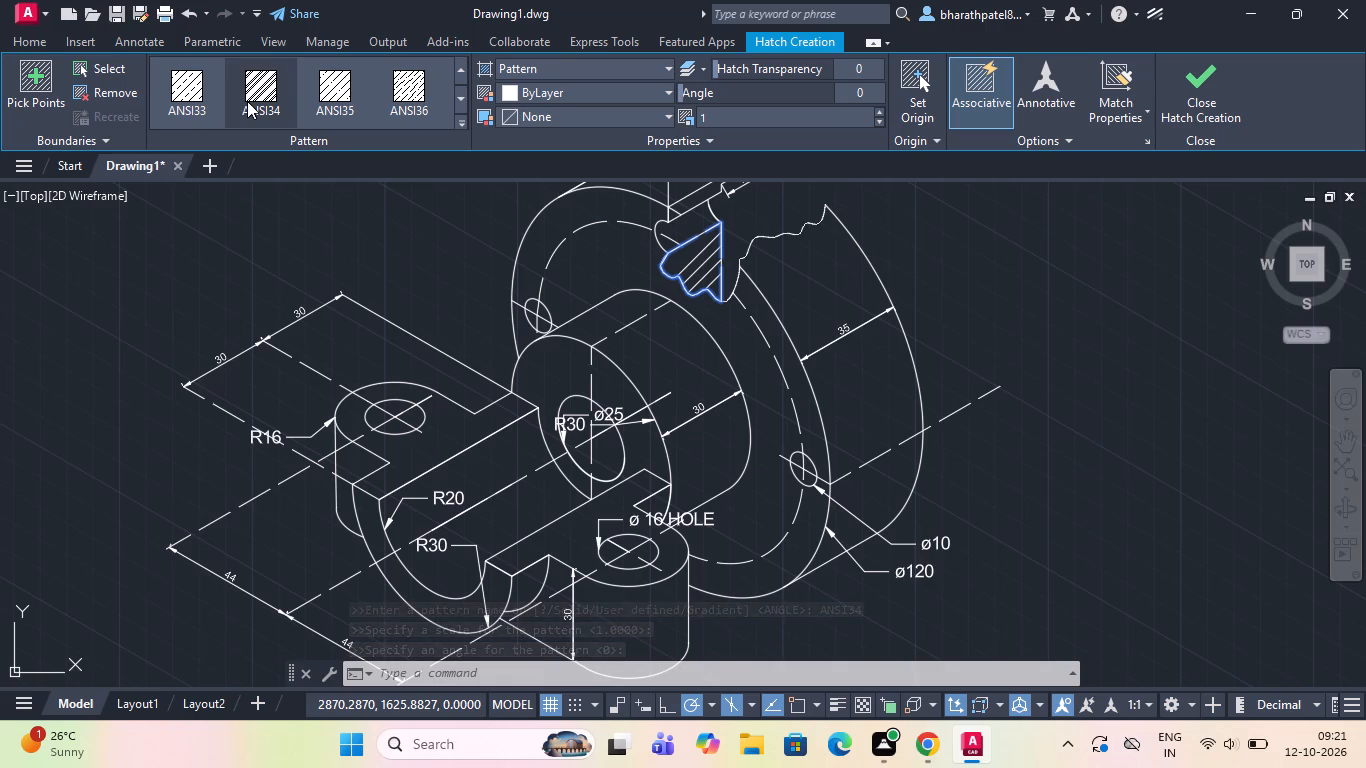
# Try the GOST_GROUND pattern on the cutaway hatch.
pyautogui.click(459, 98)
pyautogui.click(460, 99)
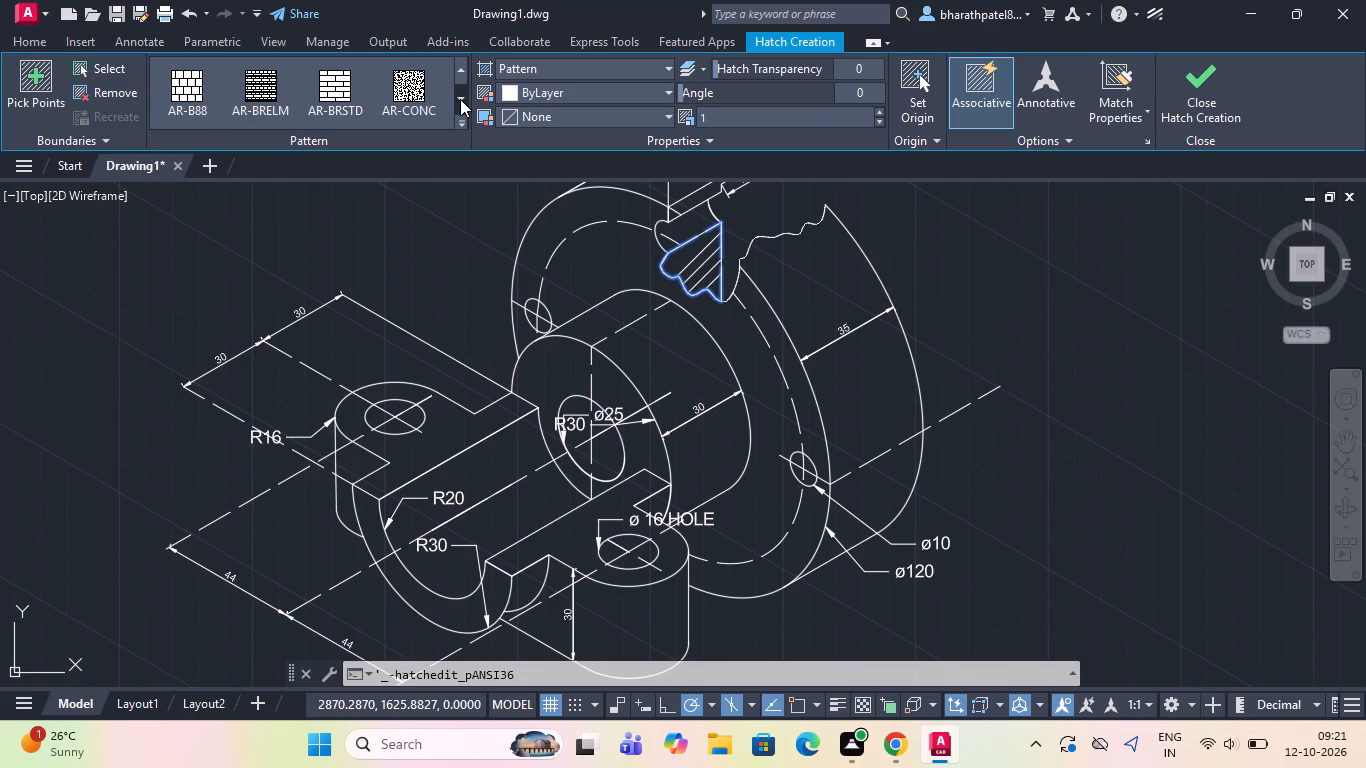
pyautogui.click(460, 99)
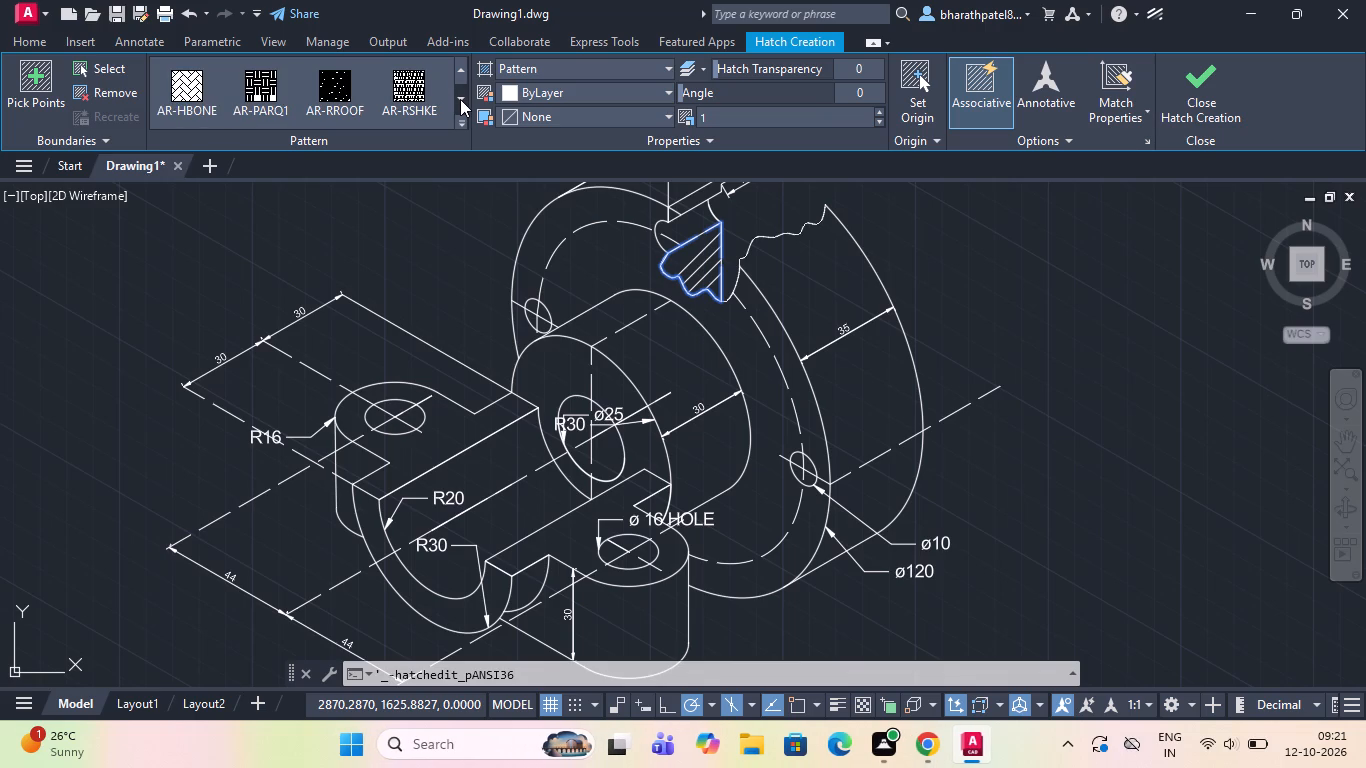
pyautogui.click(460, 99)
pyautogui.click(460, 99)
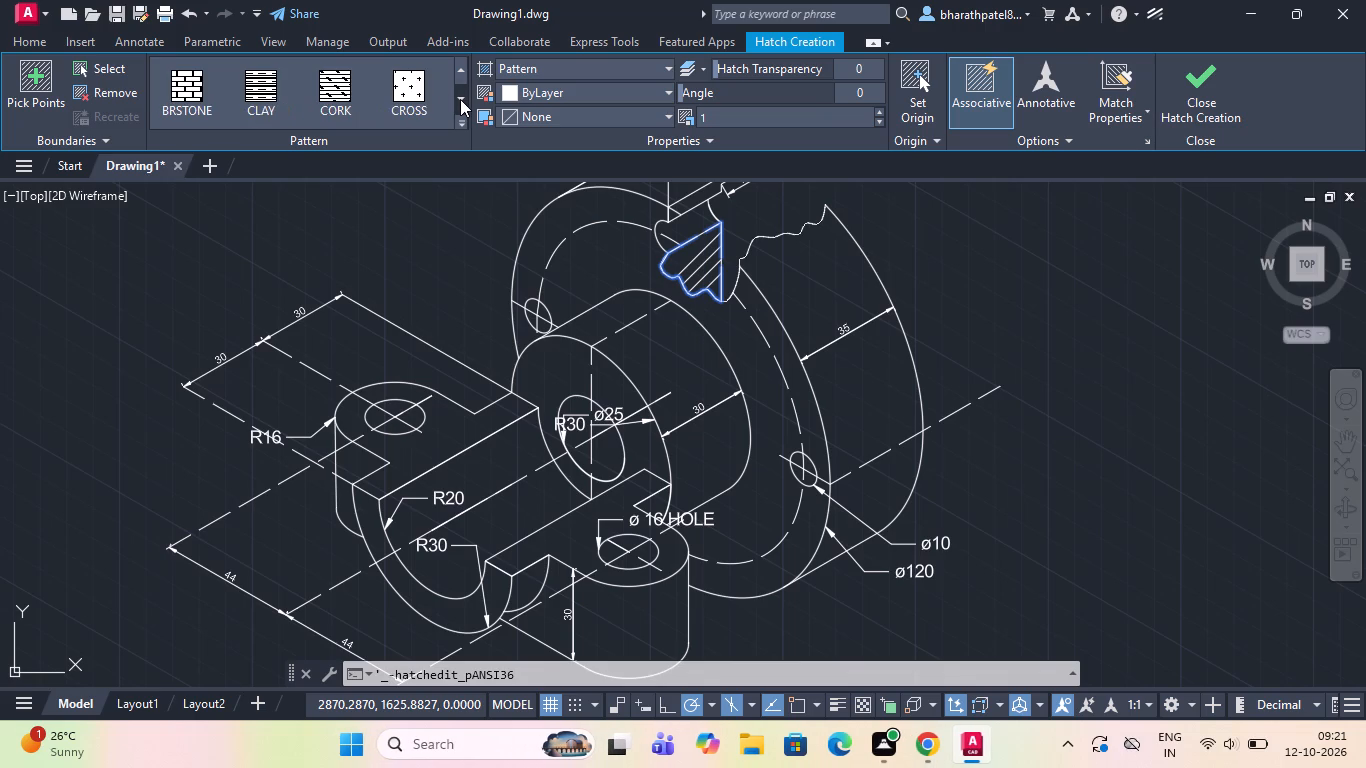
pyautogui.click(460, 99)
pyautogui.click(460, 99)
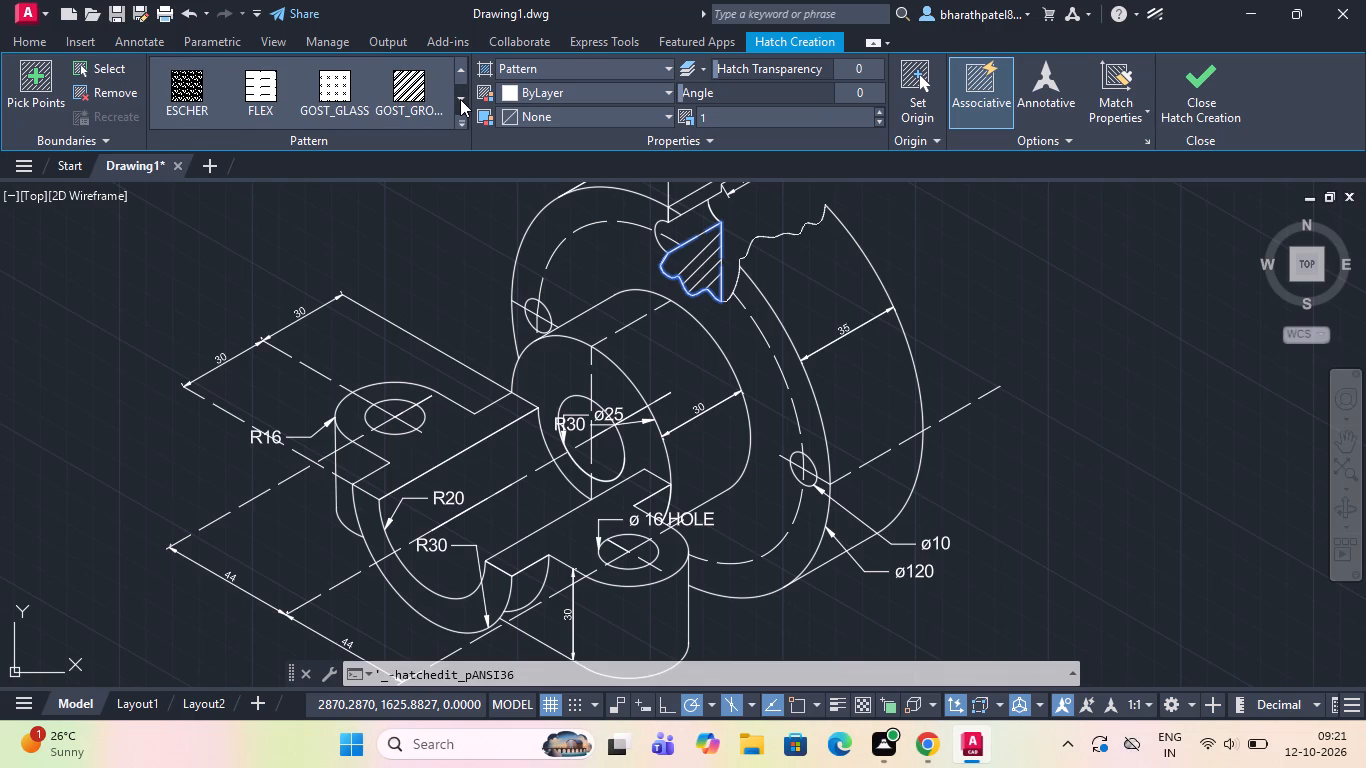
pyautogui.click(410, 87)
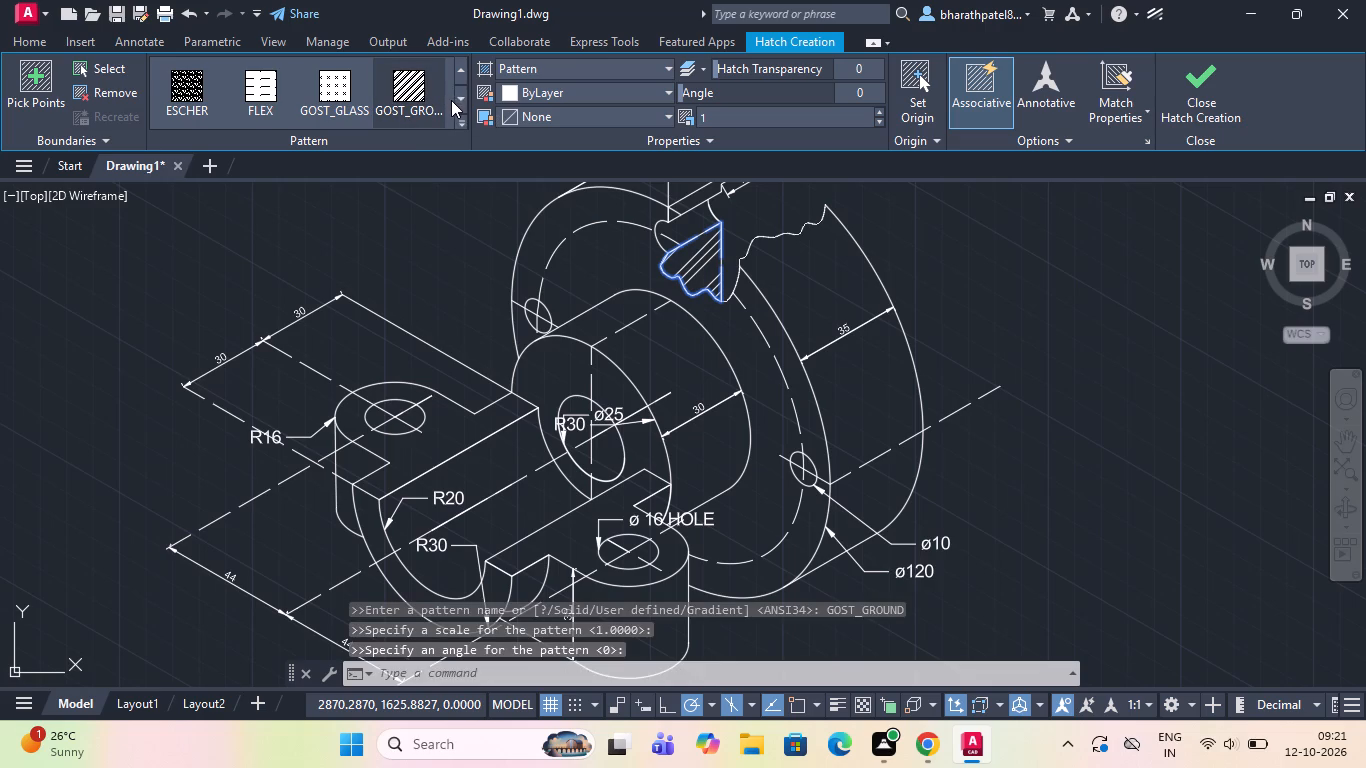
# Set the cutaway hatch's pattern to STEEL.
pyautogui.click(456, 100)
pyautogui.click(457, 100)
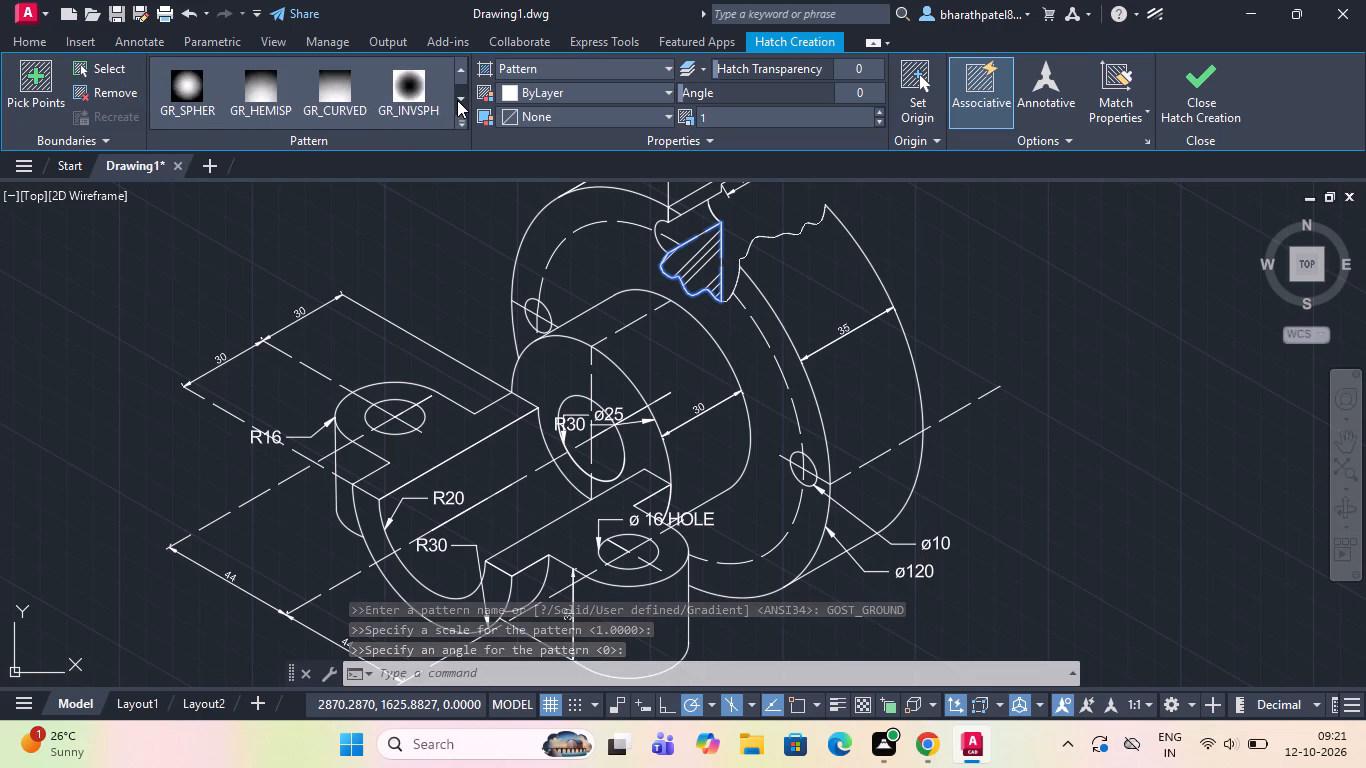
pyautogui.doubleClick(457, 100)
pyautogui.click(457, 100)
pyautogui.click(457, 100)
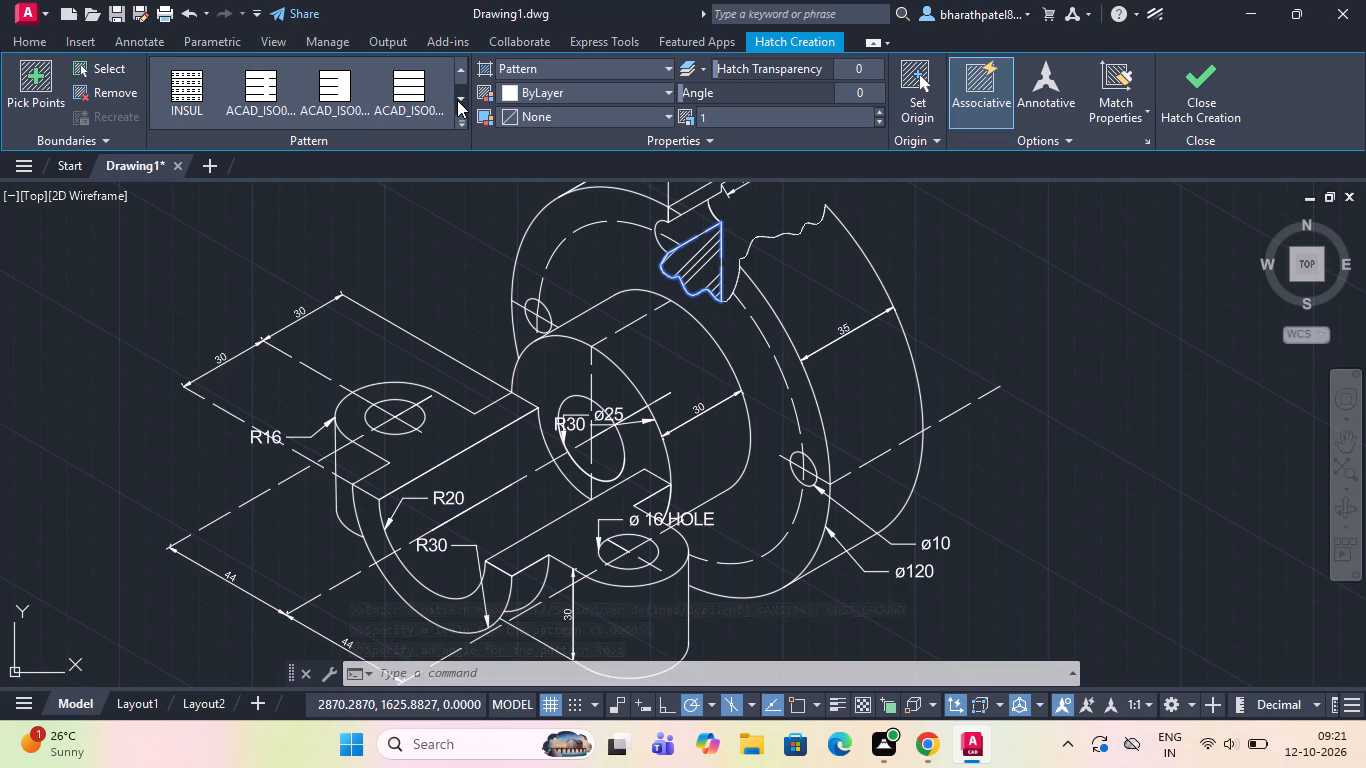
pyautogui.click(457, 100)
pyautogui.click(457, 100)
pyautogui.click(457, 100)
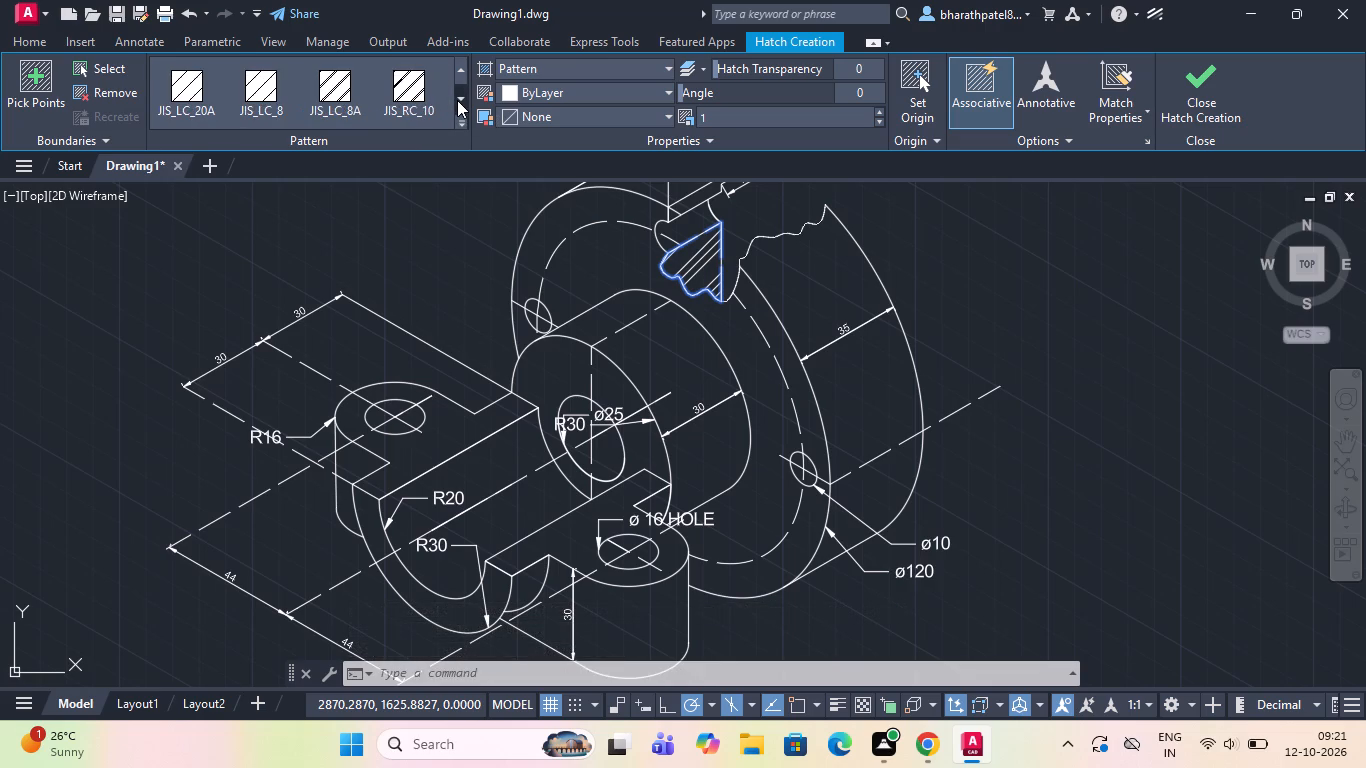
pyautogui.click(457, 100)
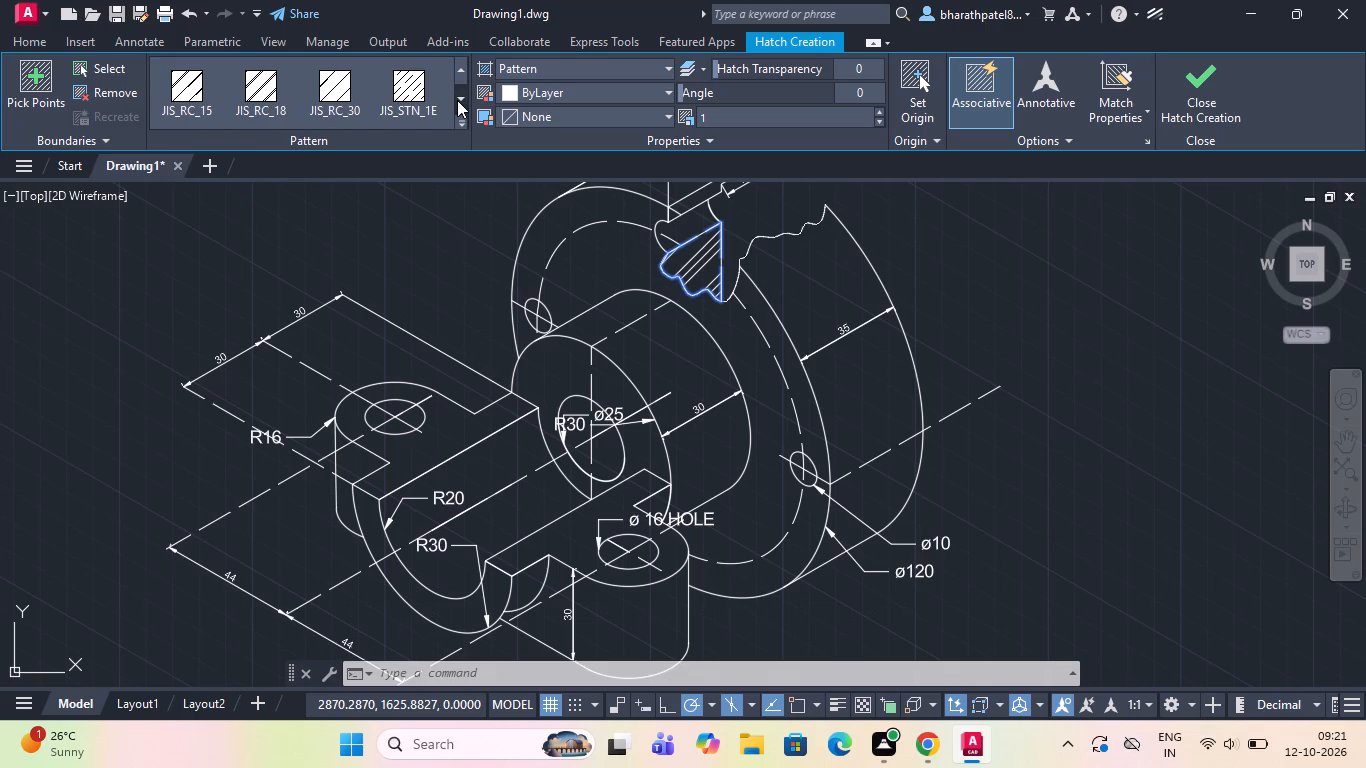
pyautogui.click(457, 100)
pyautogui.click(457, 100)
pyautogui.click(457, 100)
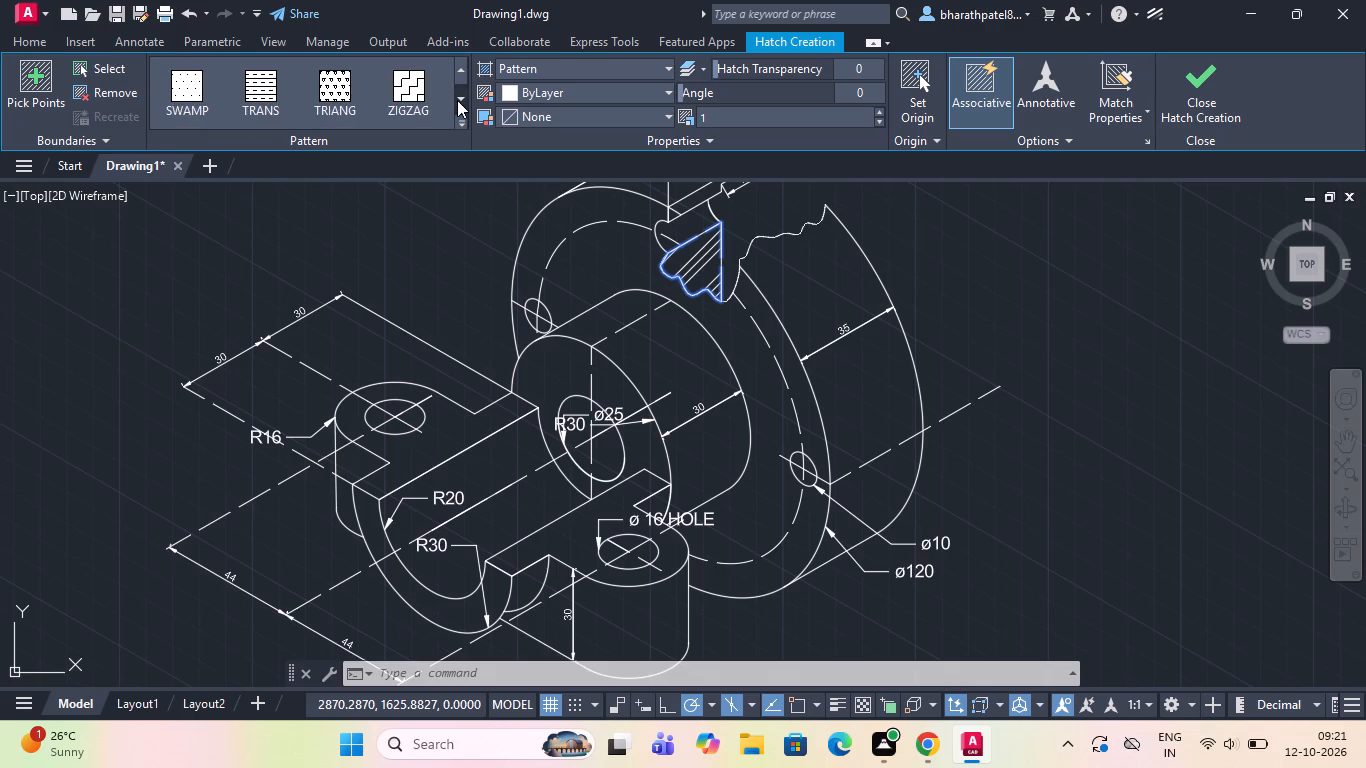
pyautogui.click(457, 100)
pyautogui.click(457, 100)
pyautogui.click(457, 100)
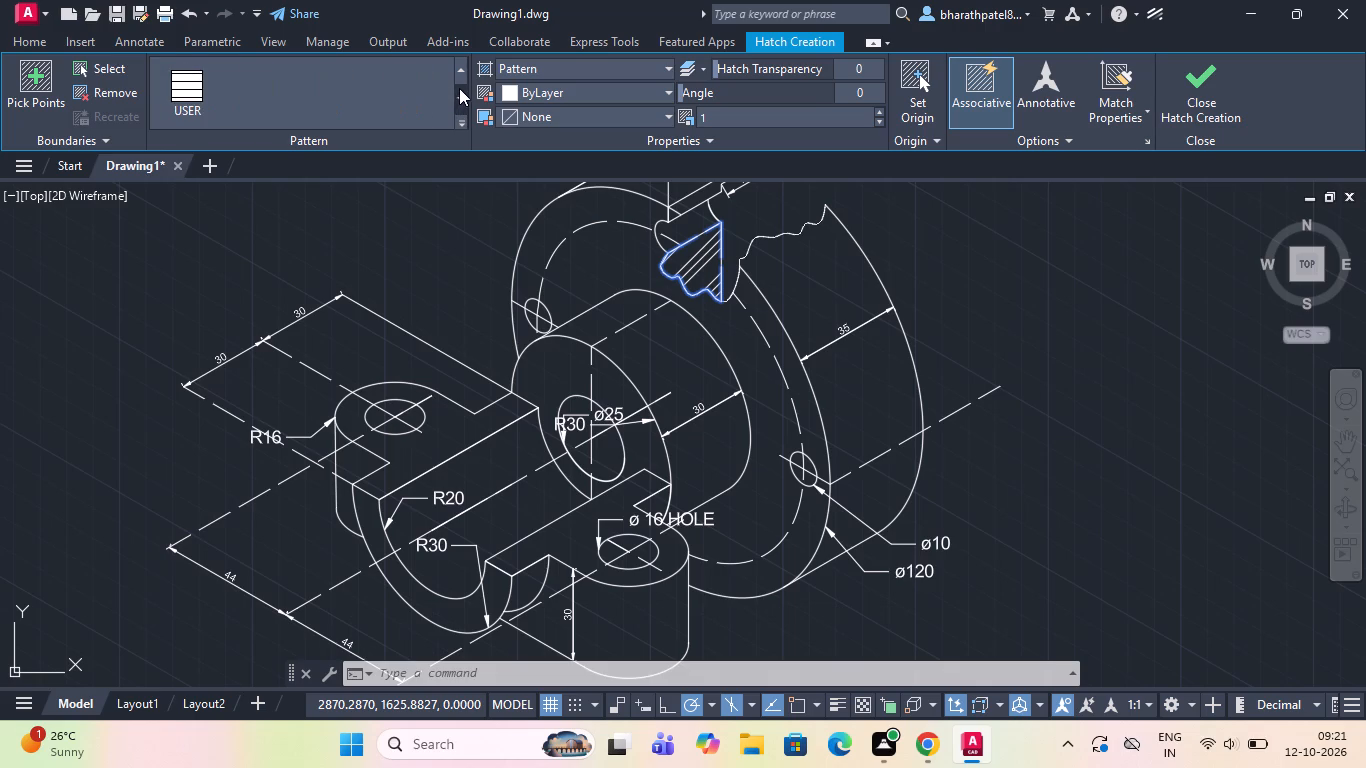
pyautogui.click(463, 76)
pyautogui.click(463, 76)
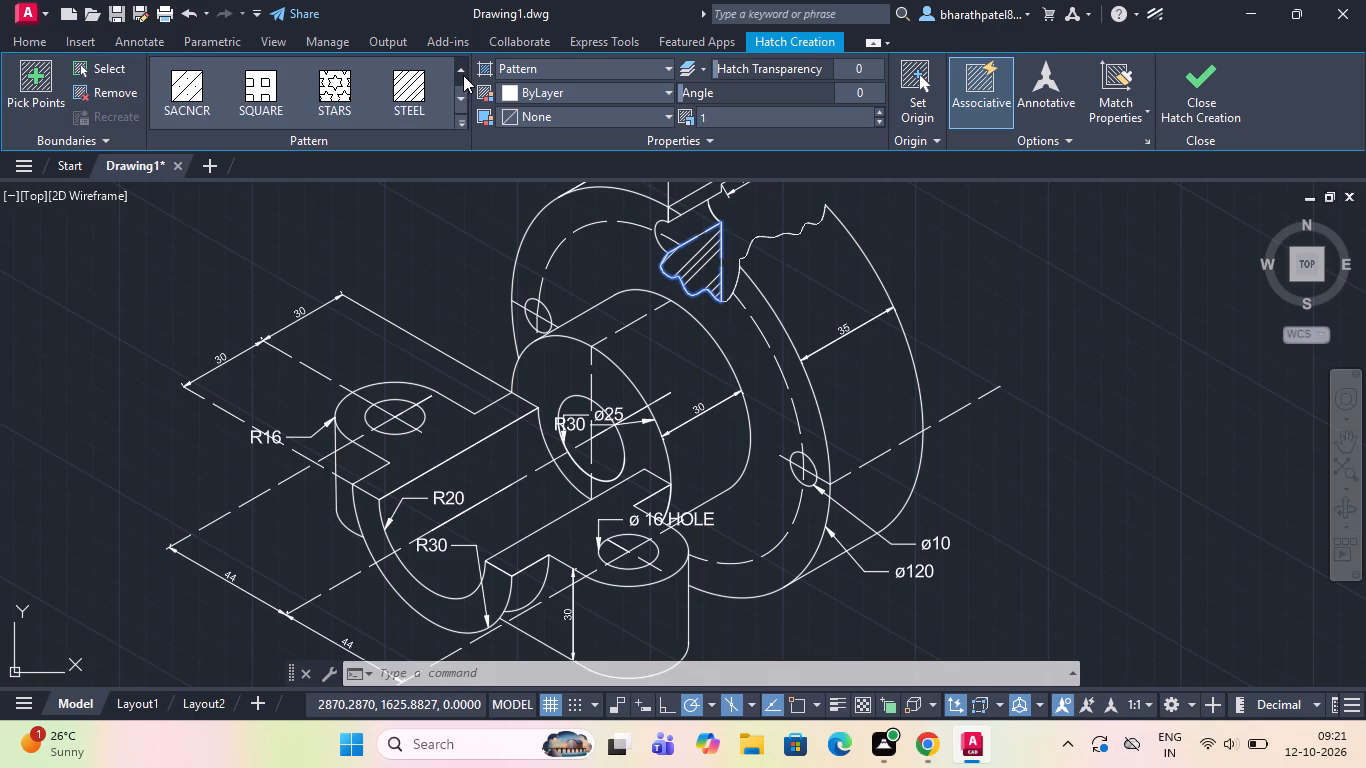
pyautogui.click(419, 92)
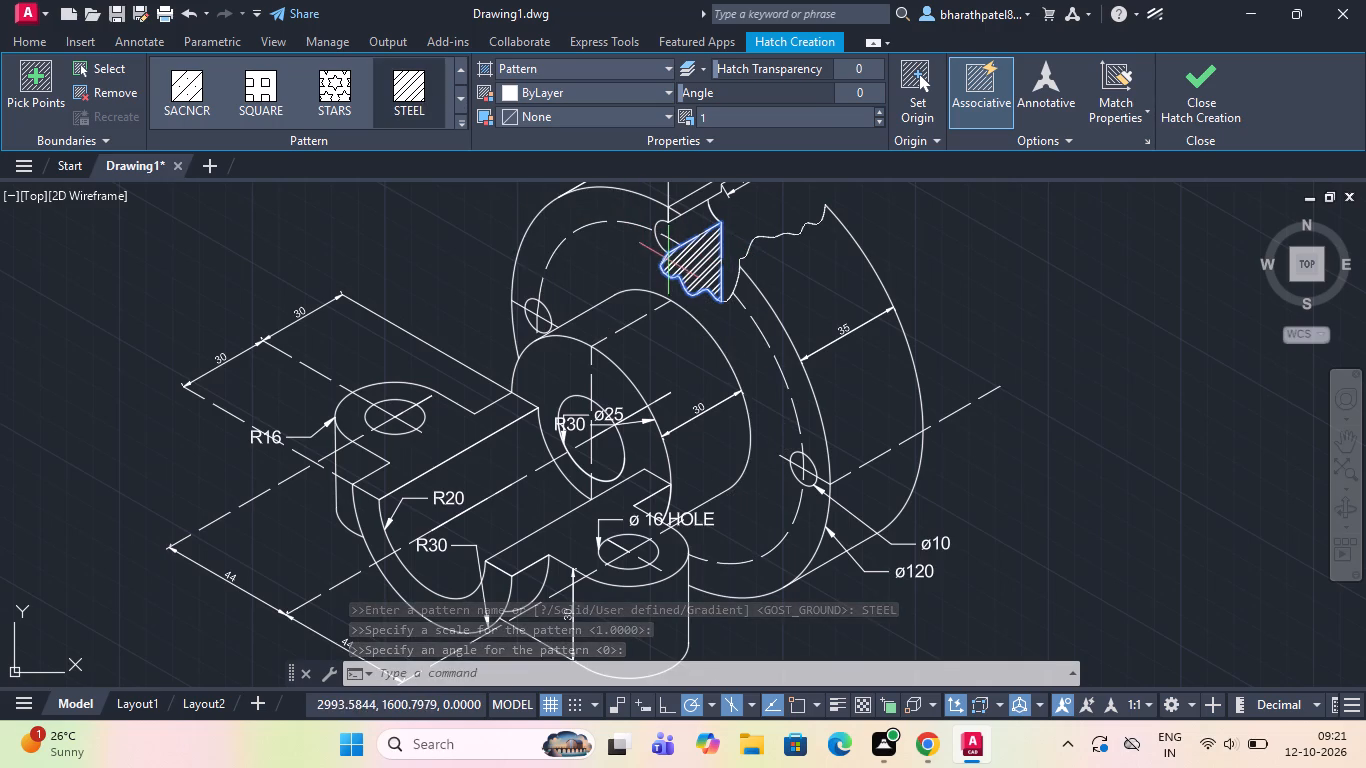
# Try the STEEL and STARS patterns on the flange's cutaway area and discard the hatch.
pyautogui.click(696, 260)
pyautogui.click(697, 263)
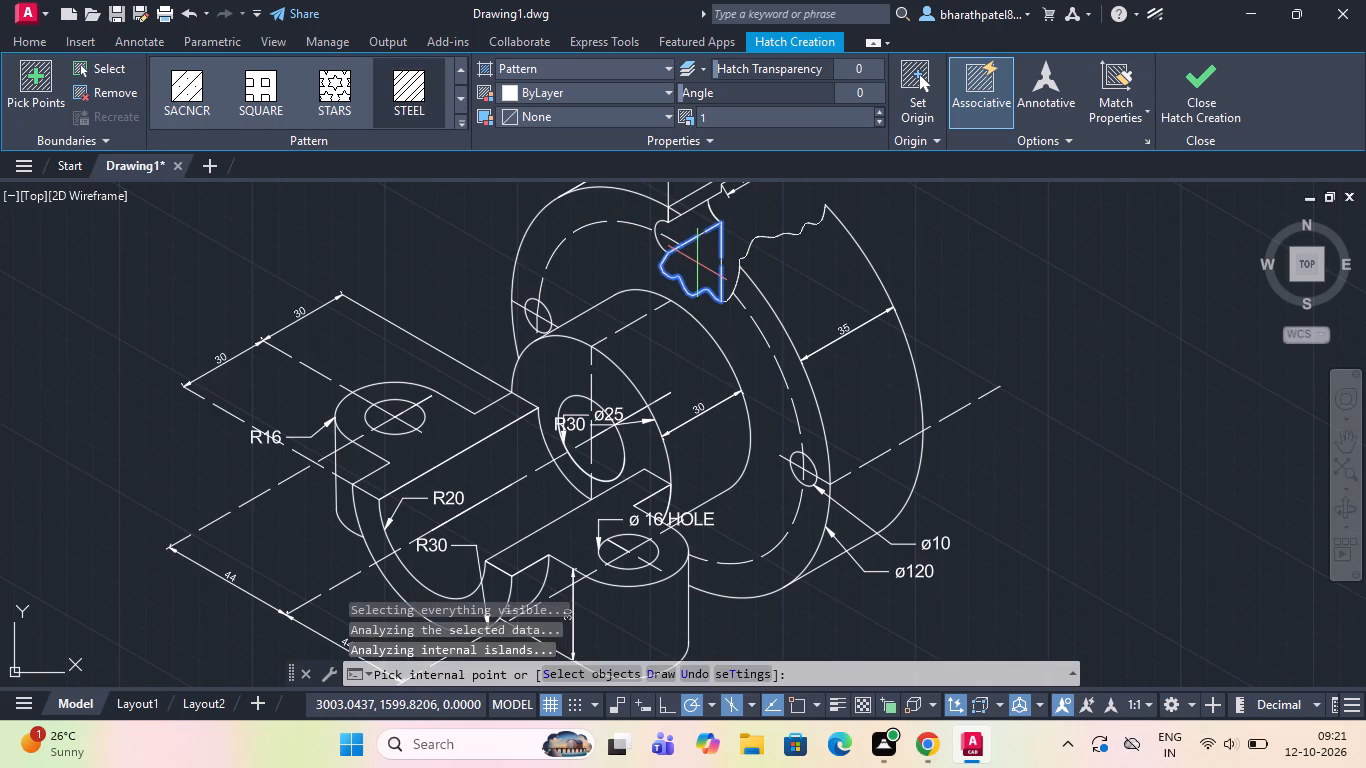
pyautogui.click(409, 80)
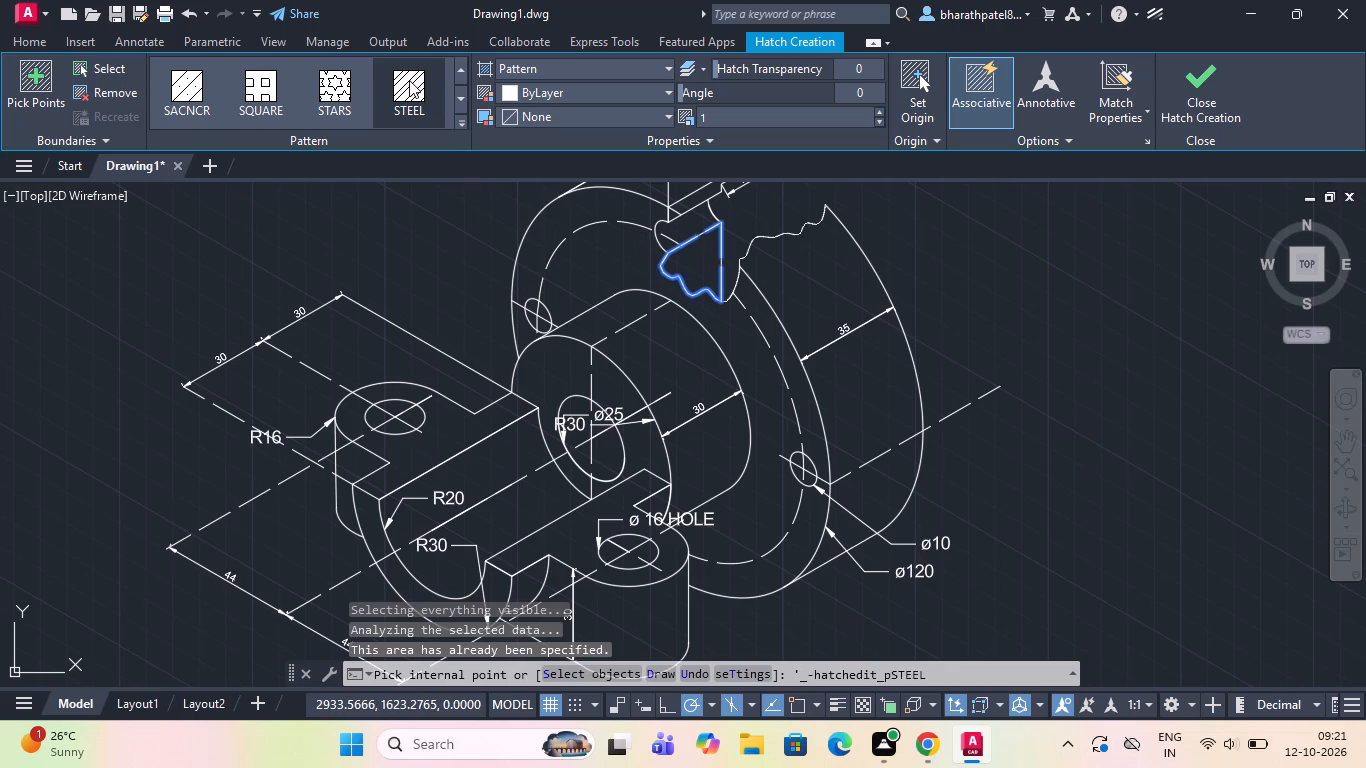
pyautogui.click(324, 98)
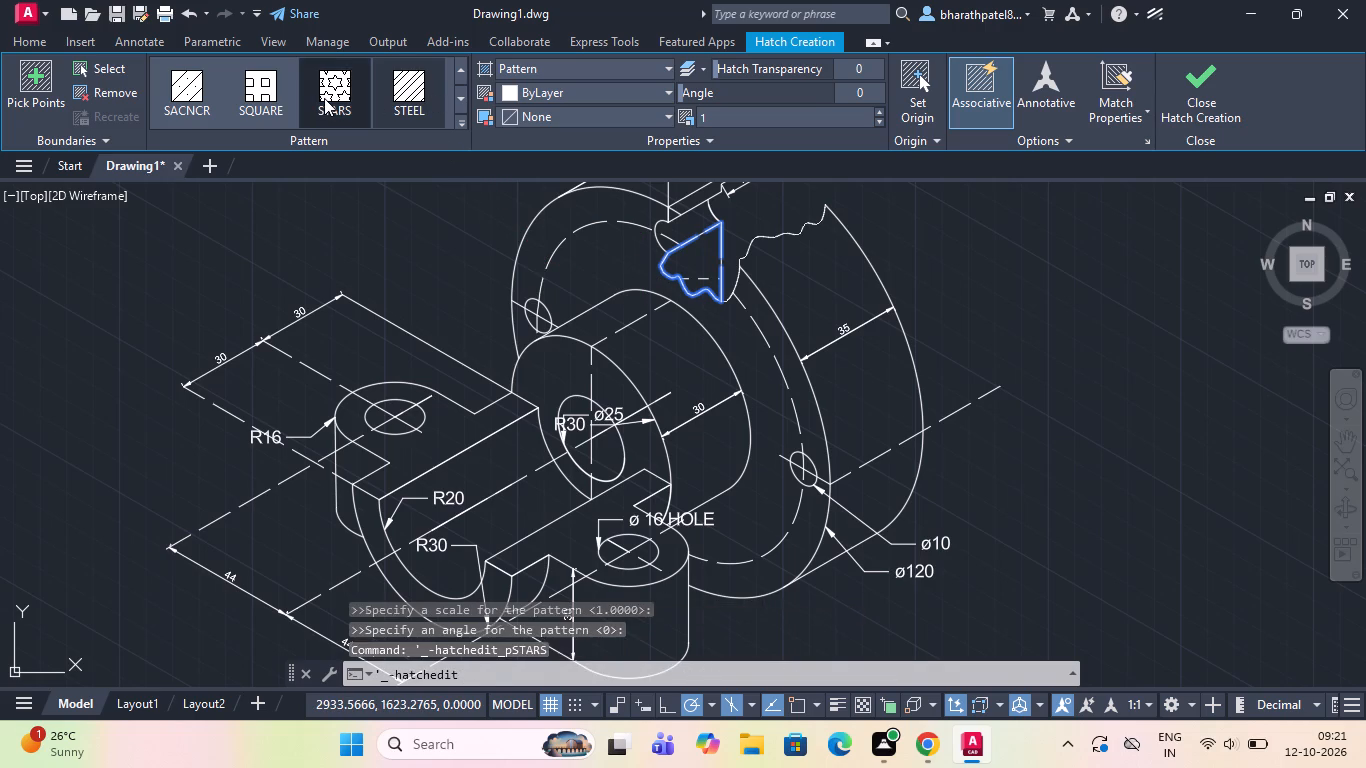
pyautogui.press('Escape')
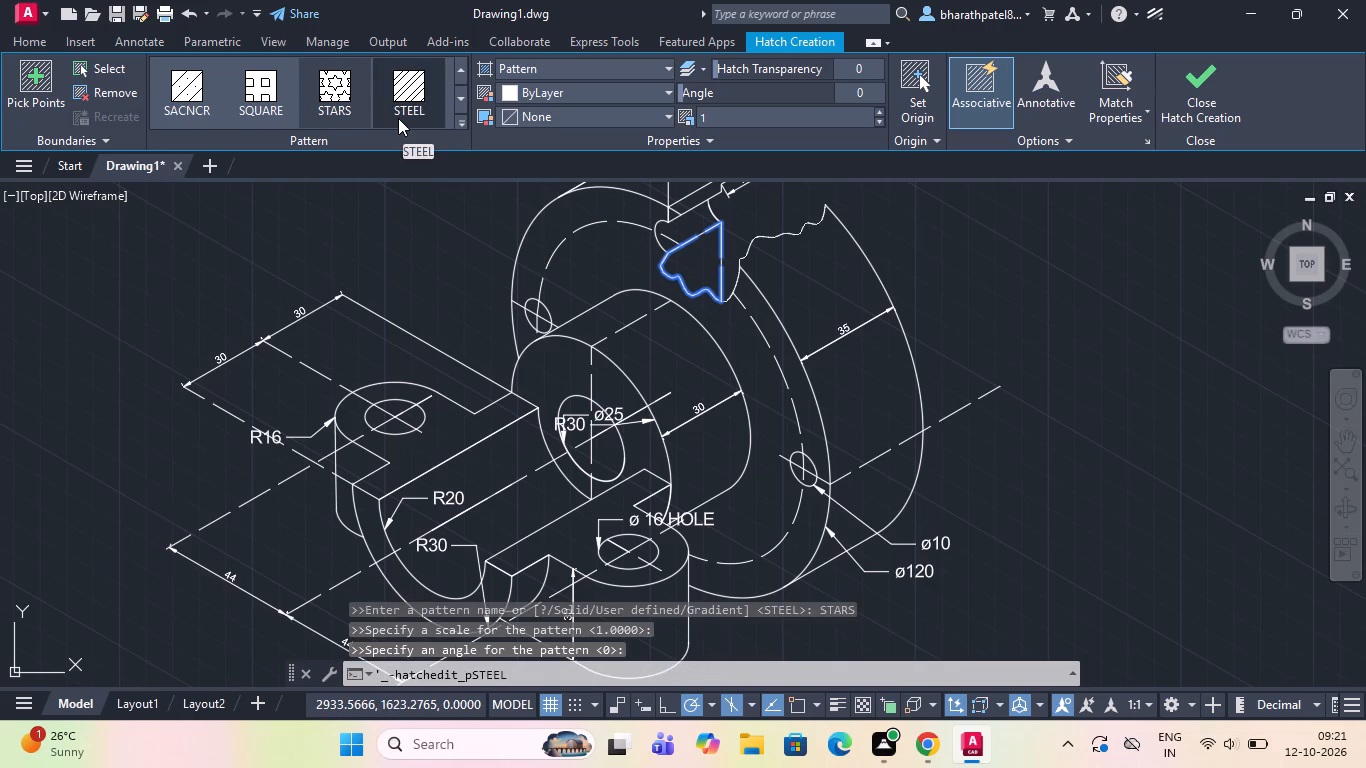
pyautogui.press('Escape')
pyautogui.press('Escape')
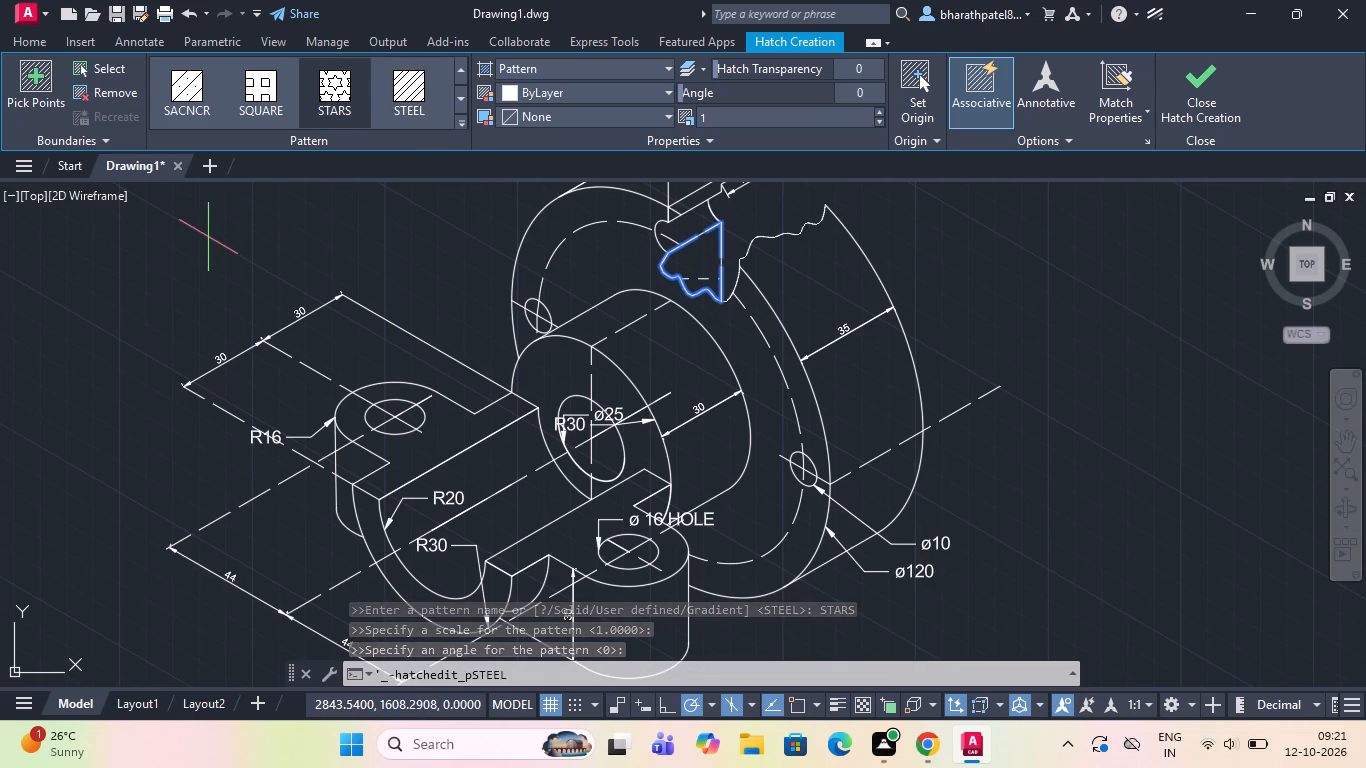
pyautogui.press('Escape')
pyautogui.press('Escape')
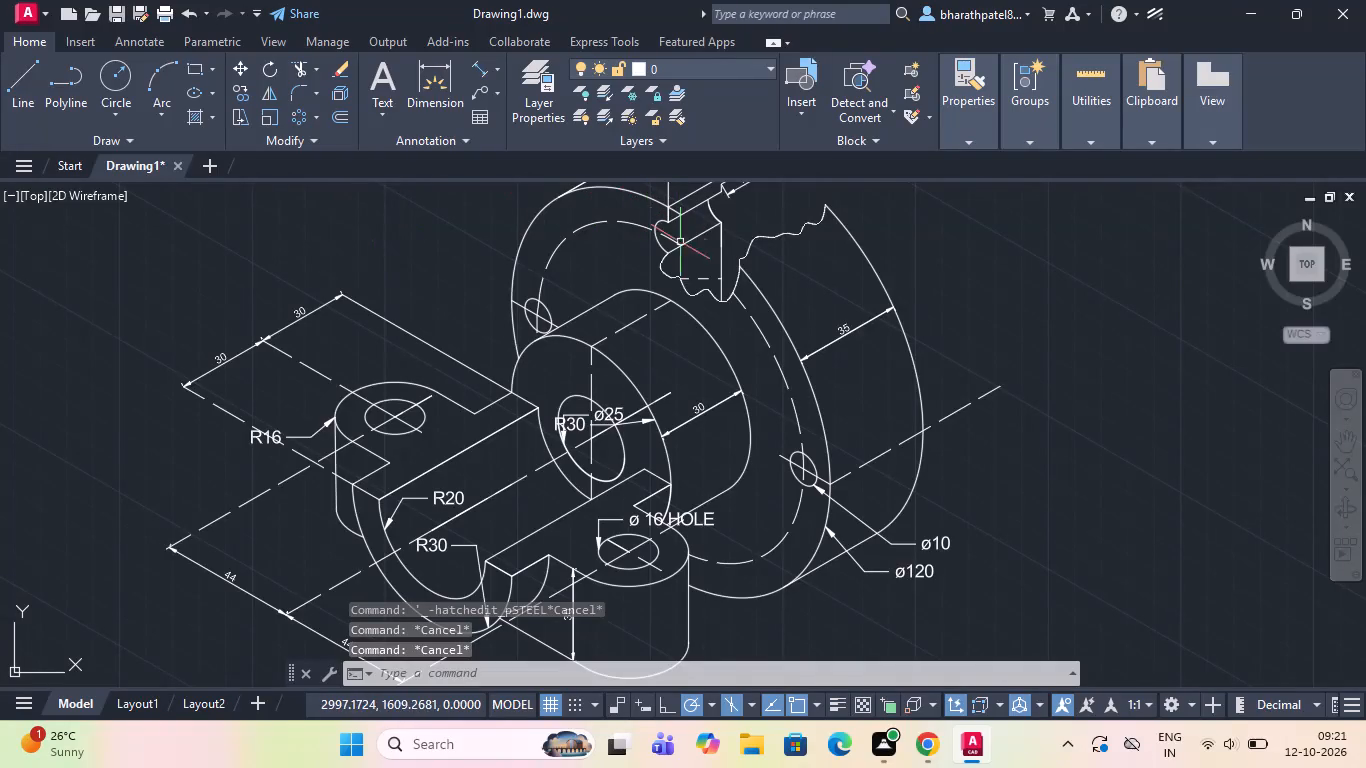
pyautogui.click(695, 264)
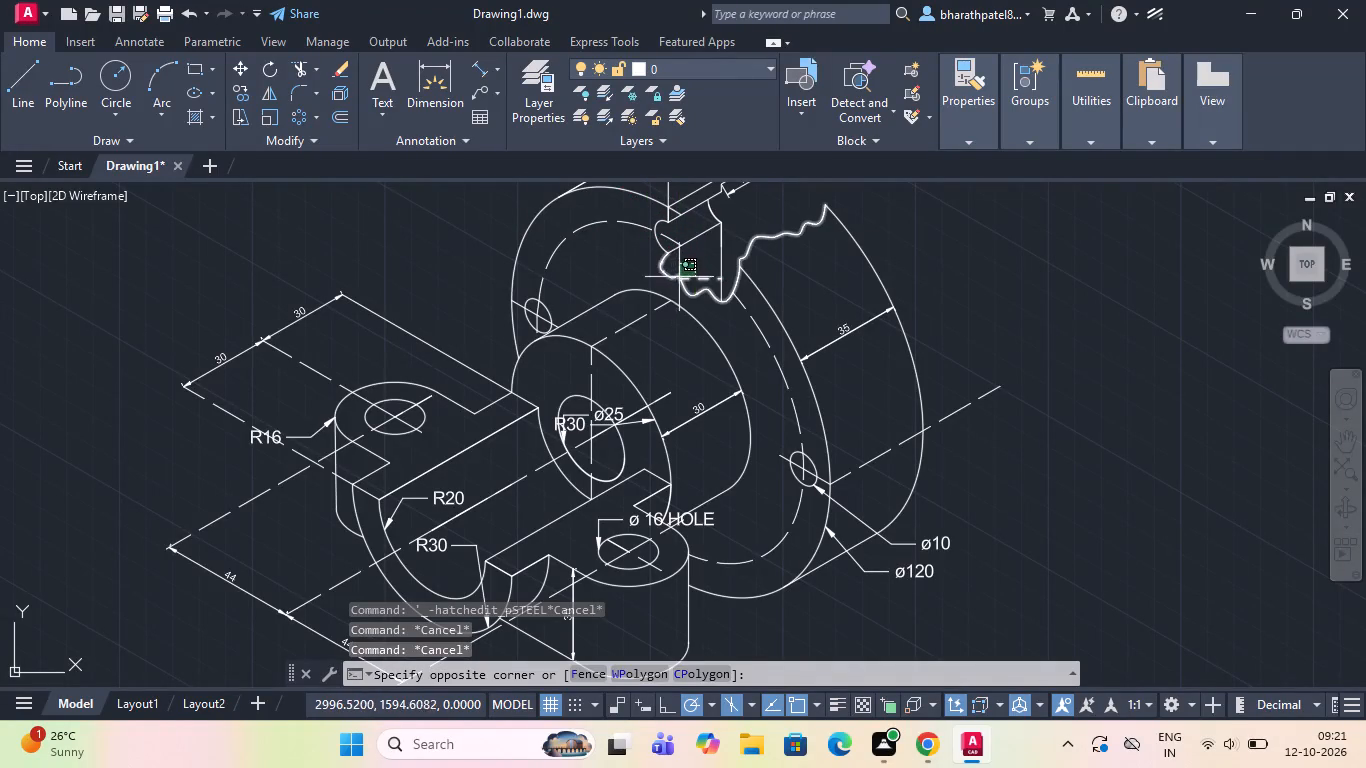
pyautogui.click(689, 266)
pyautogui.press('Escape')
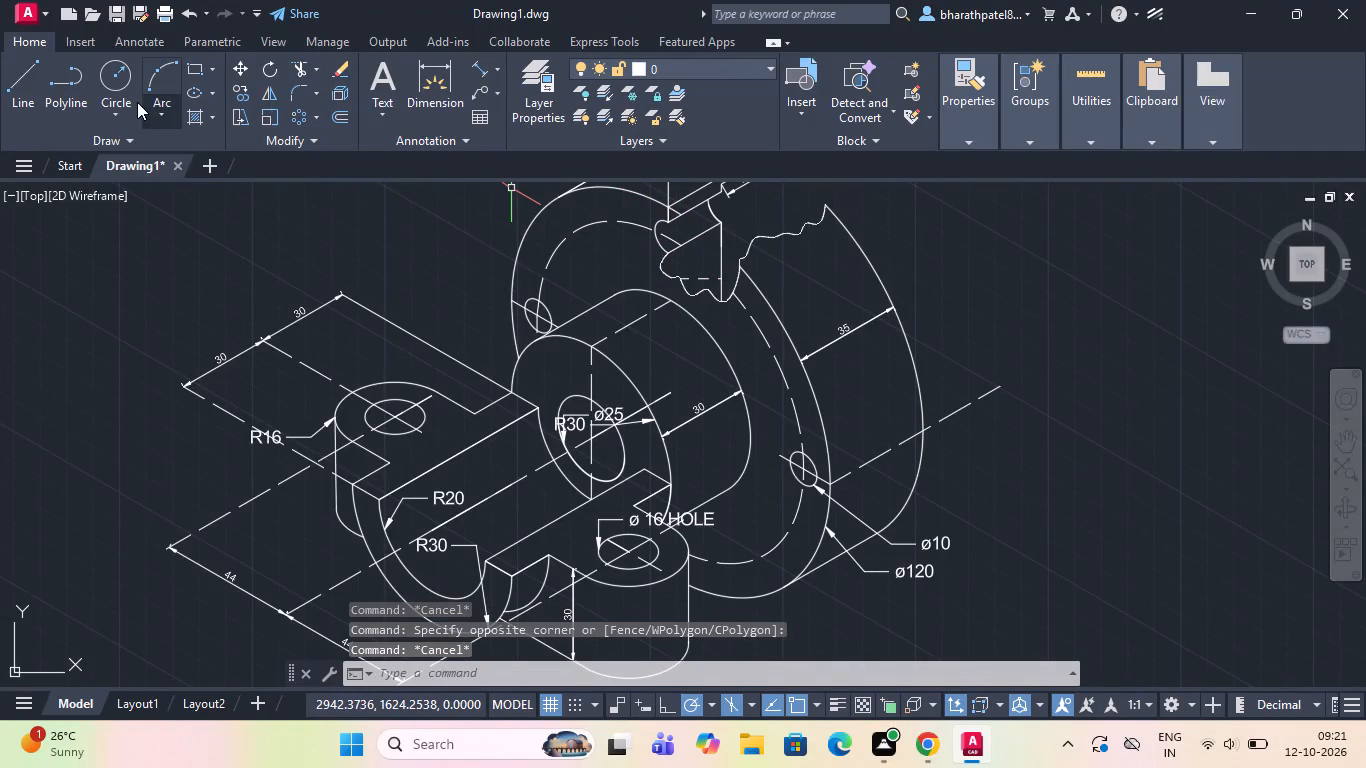
# Start a new ANSI36 hatch in the enclosed area between the wavy break line and the vertical edge of the flange's cutaway.
pyautogui.click(201, 119)
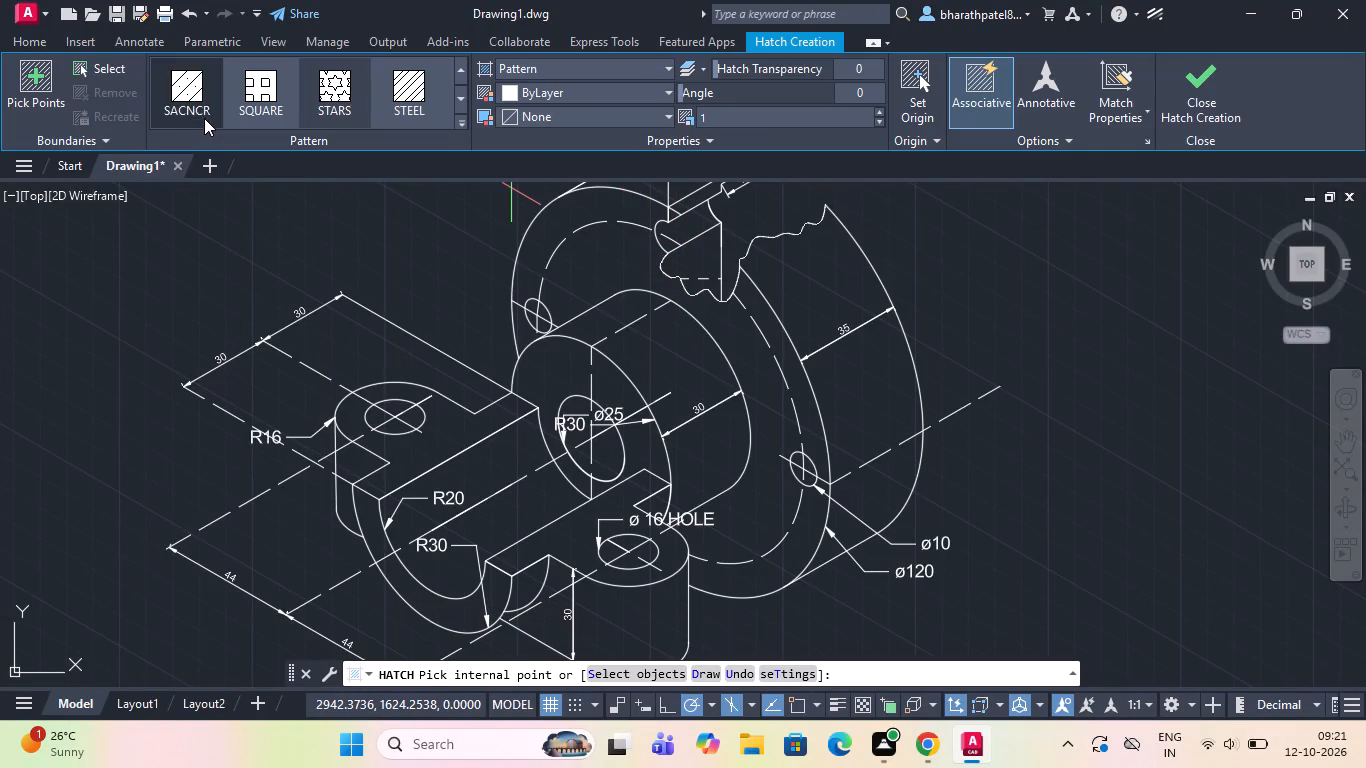
pyautogui.tripleClick(461, 72)
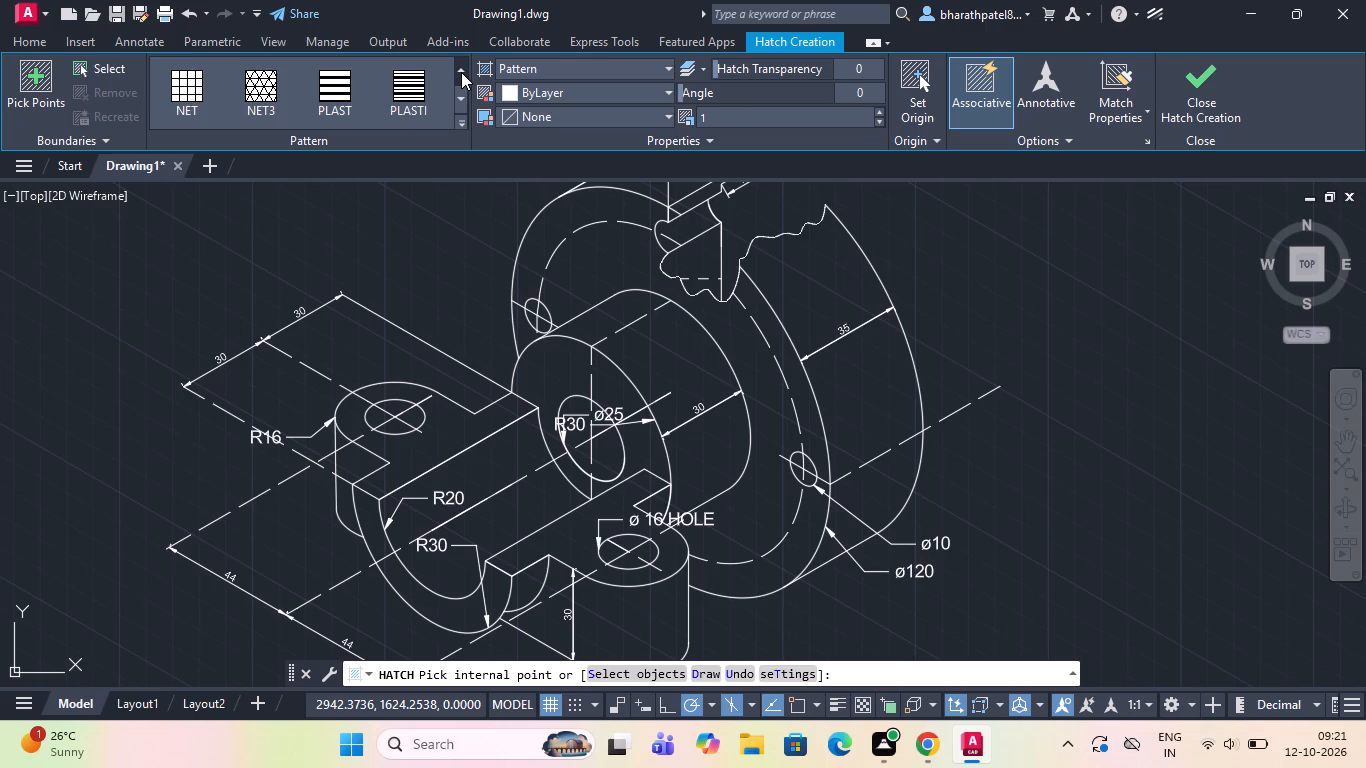
pyautogui.tripleClick(461, 72)
pyautogui.tripleClick(461, 72)
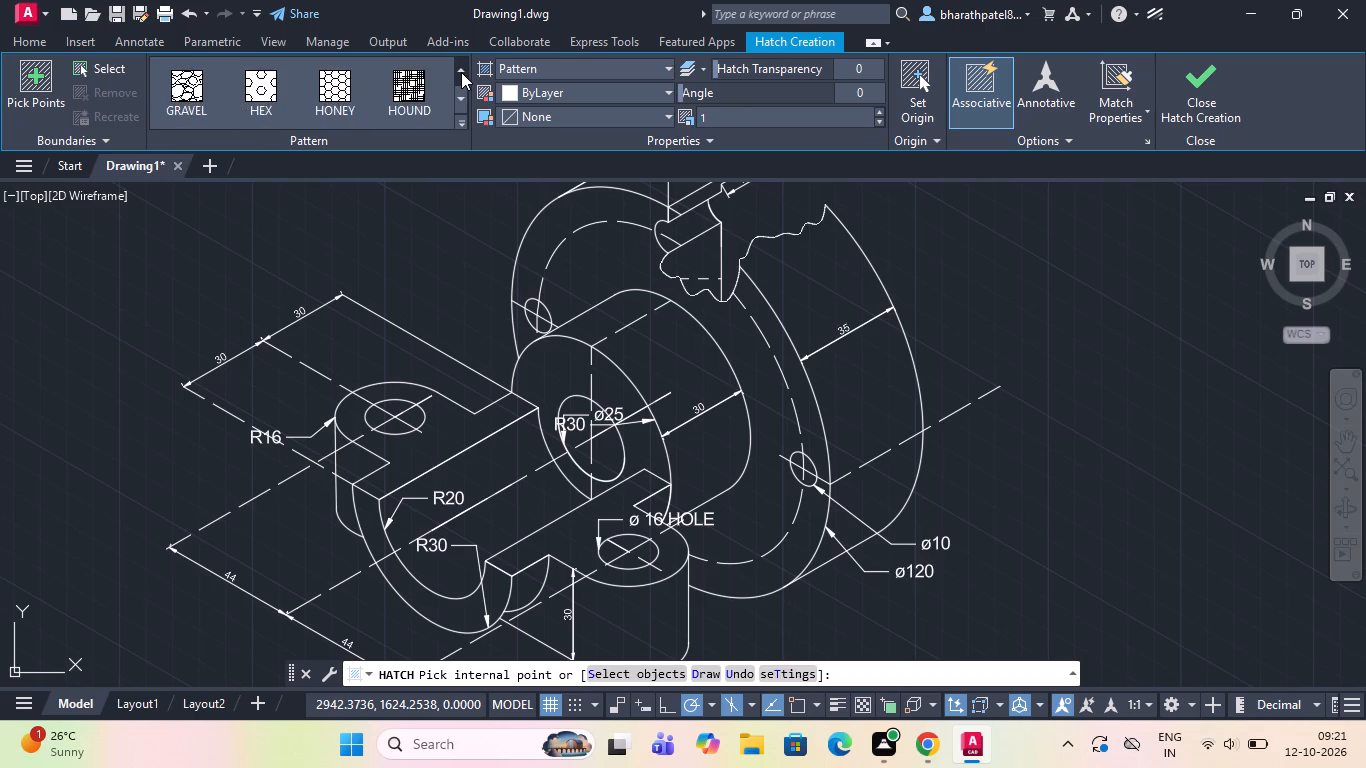
pyautogui.click(461, 72)
pyautogui.tripleClick(461, 72)
pyautogui.doubleClick(461, 72)
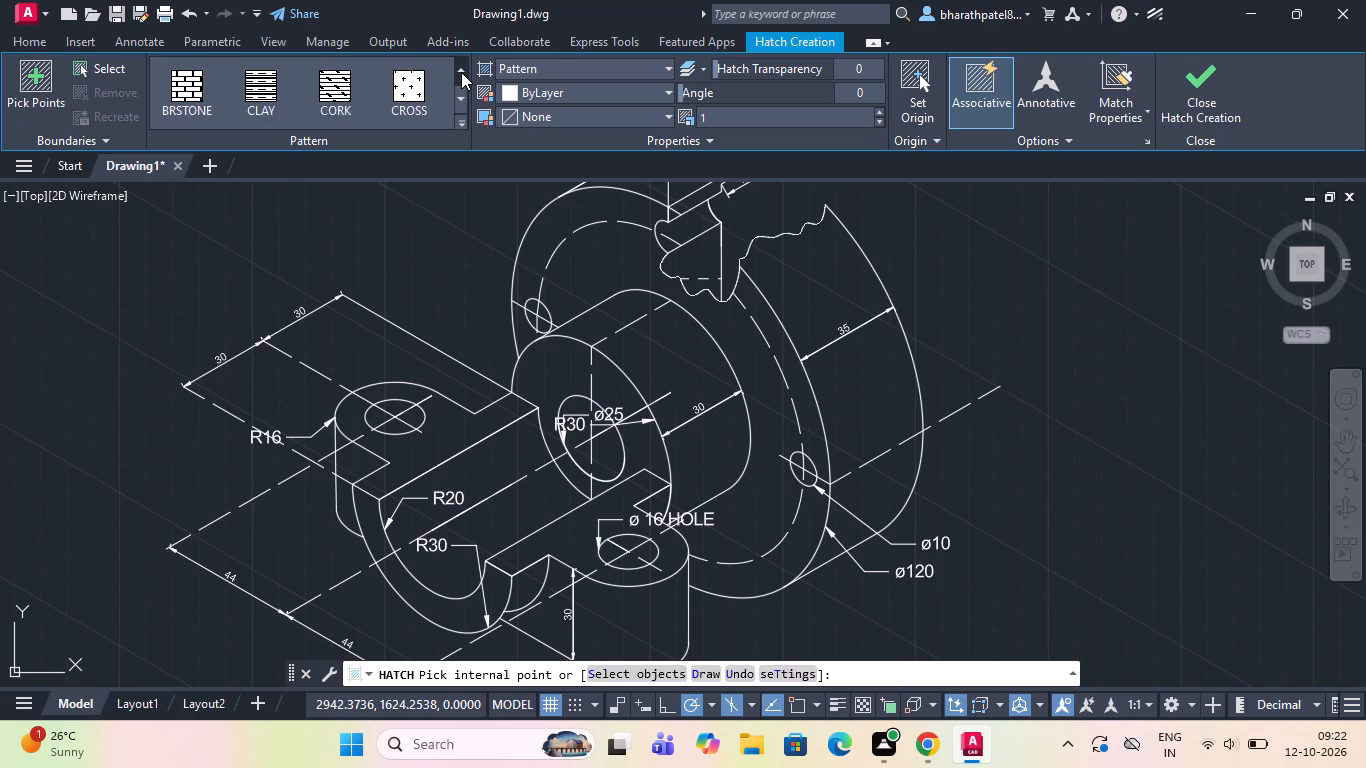
pyautogui.click(461, 71)
pyautogui.click(461, 71)
pyautogui.click(461, 71)
pyautogui.click(461, 71)
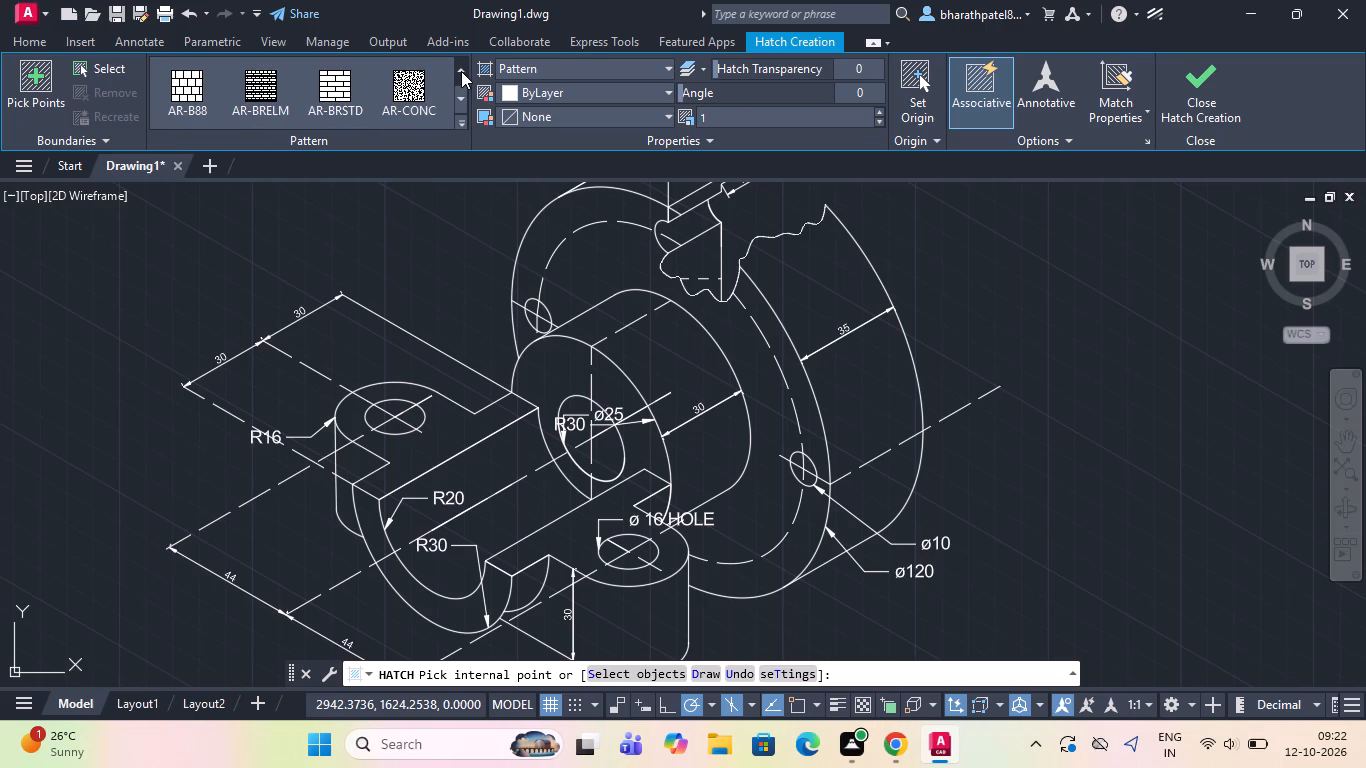
pyautogui.doubleClick(461, 71)
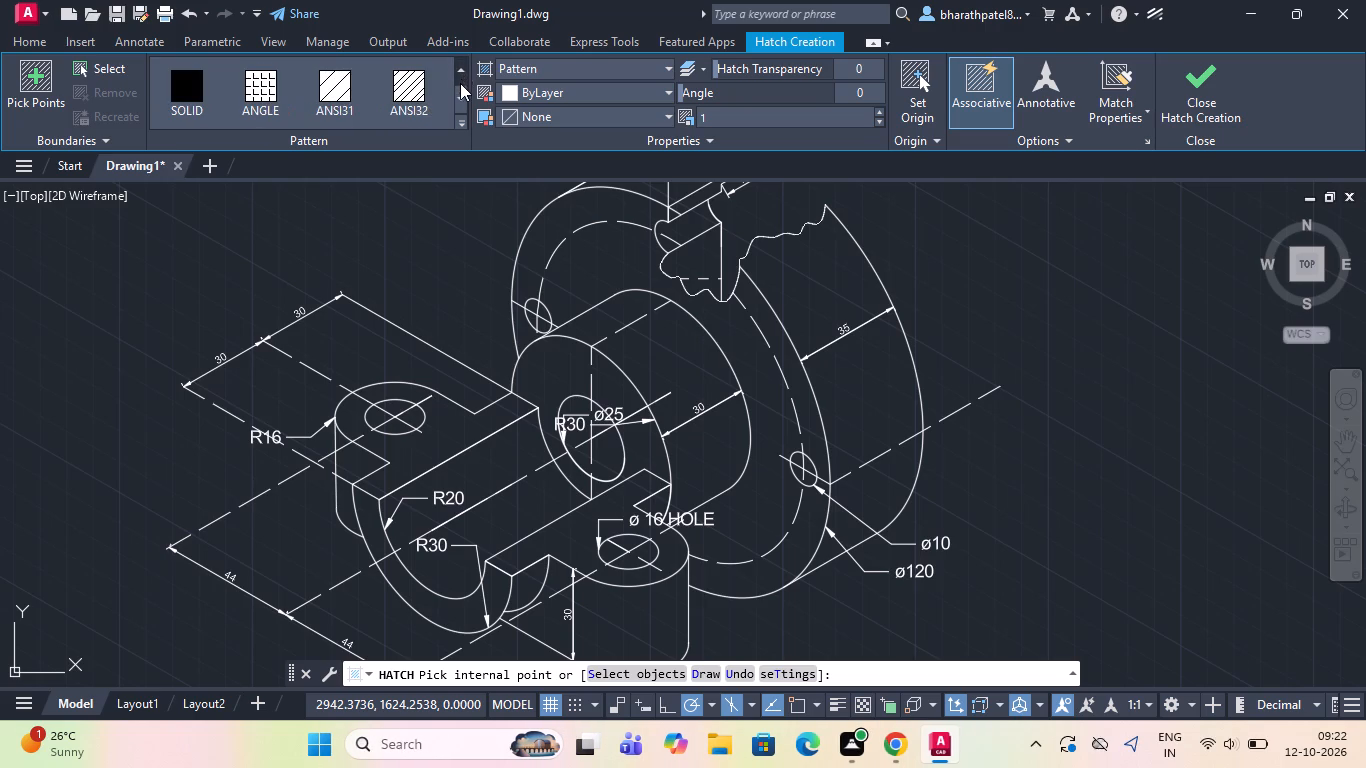
pyautogui.click(457, 92)
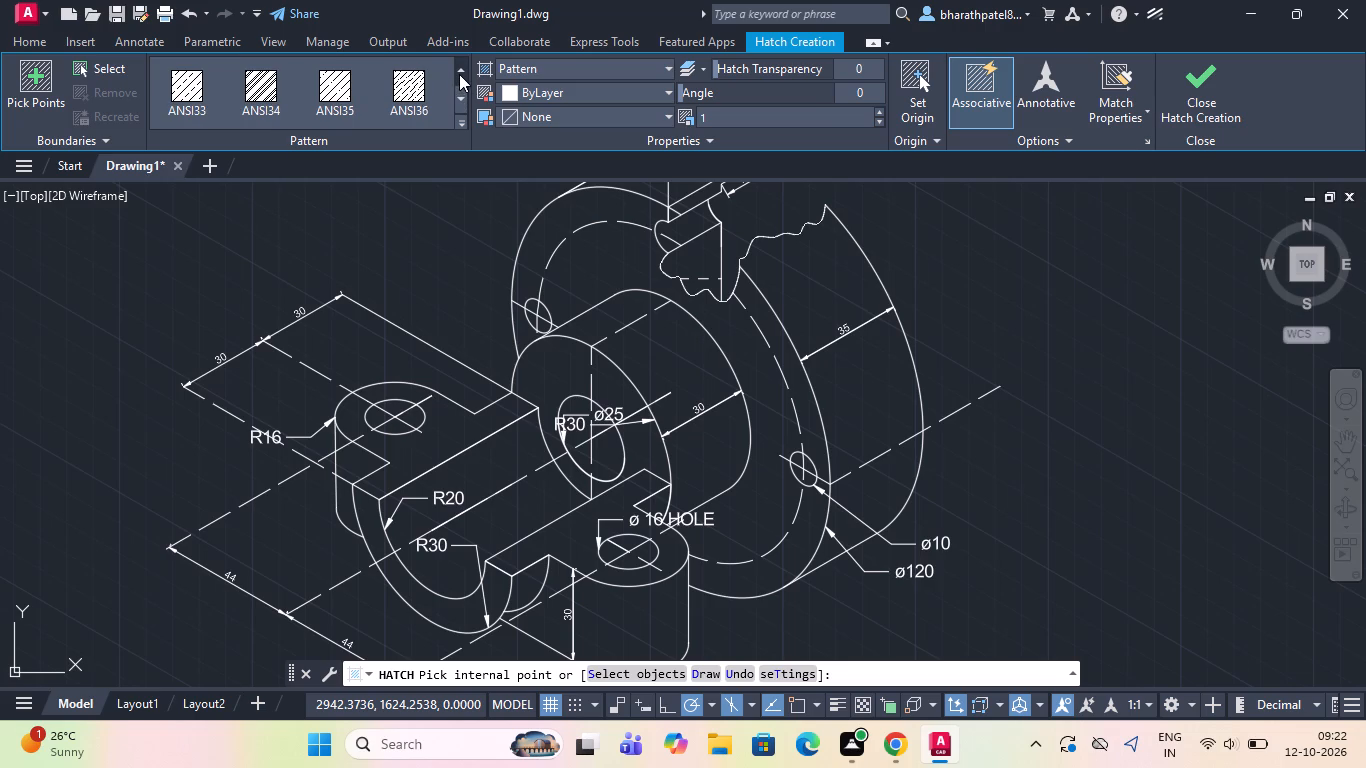
pyautogui.click(459, 73)
pyautogui.click(459, 73)
pyautogui.doubleClick(459, 73)
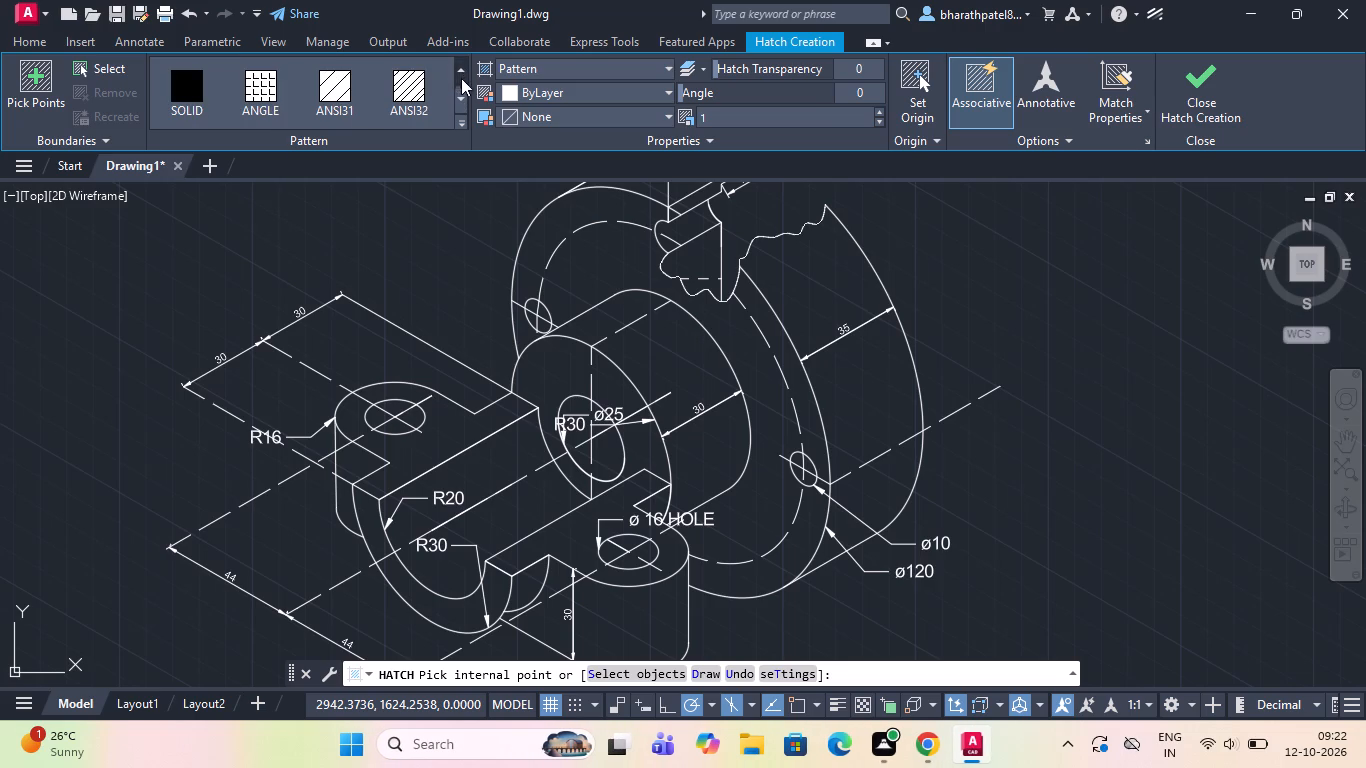
pyautogui.click(461, 90)
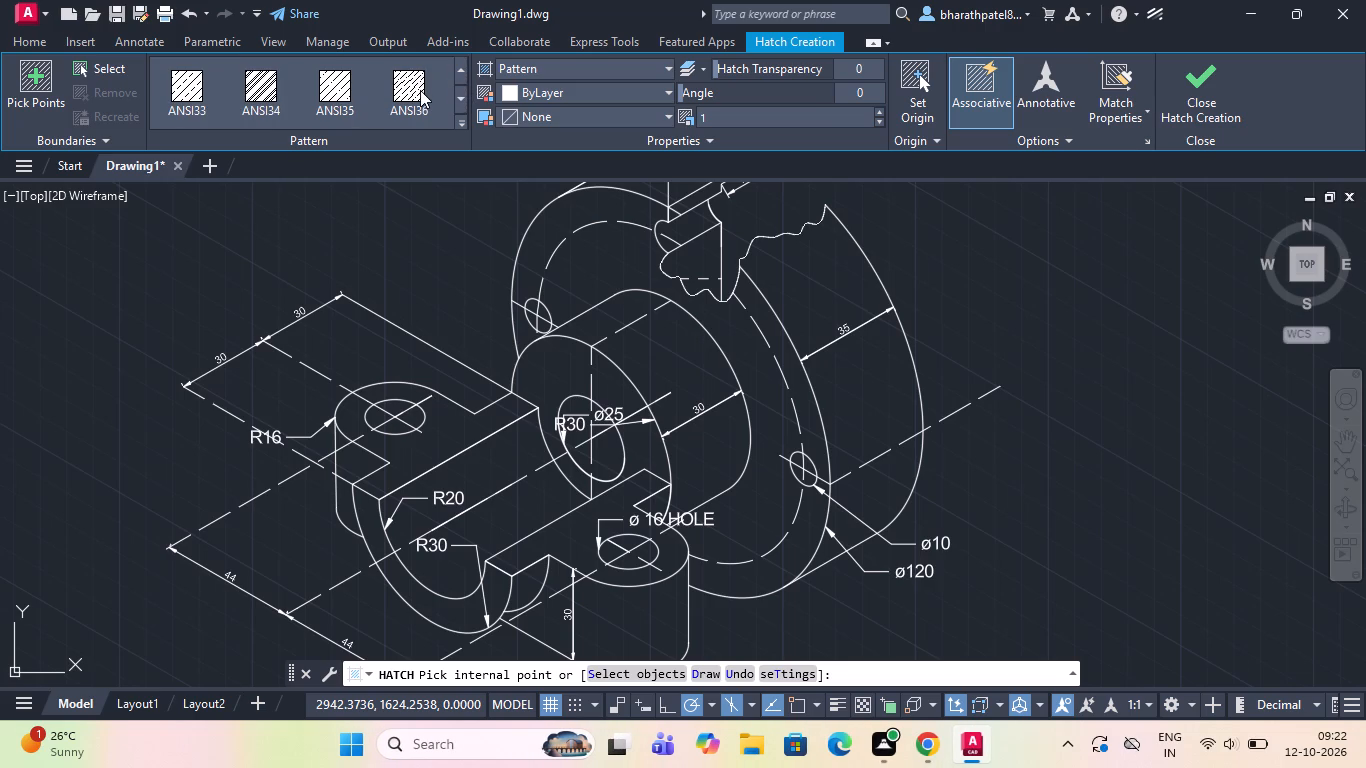
pyautogui.click(419, 89)
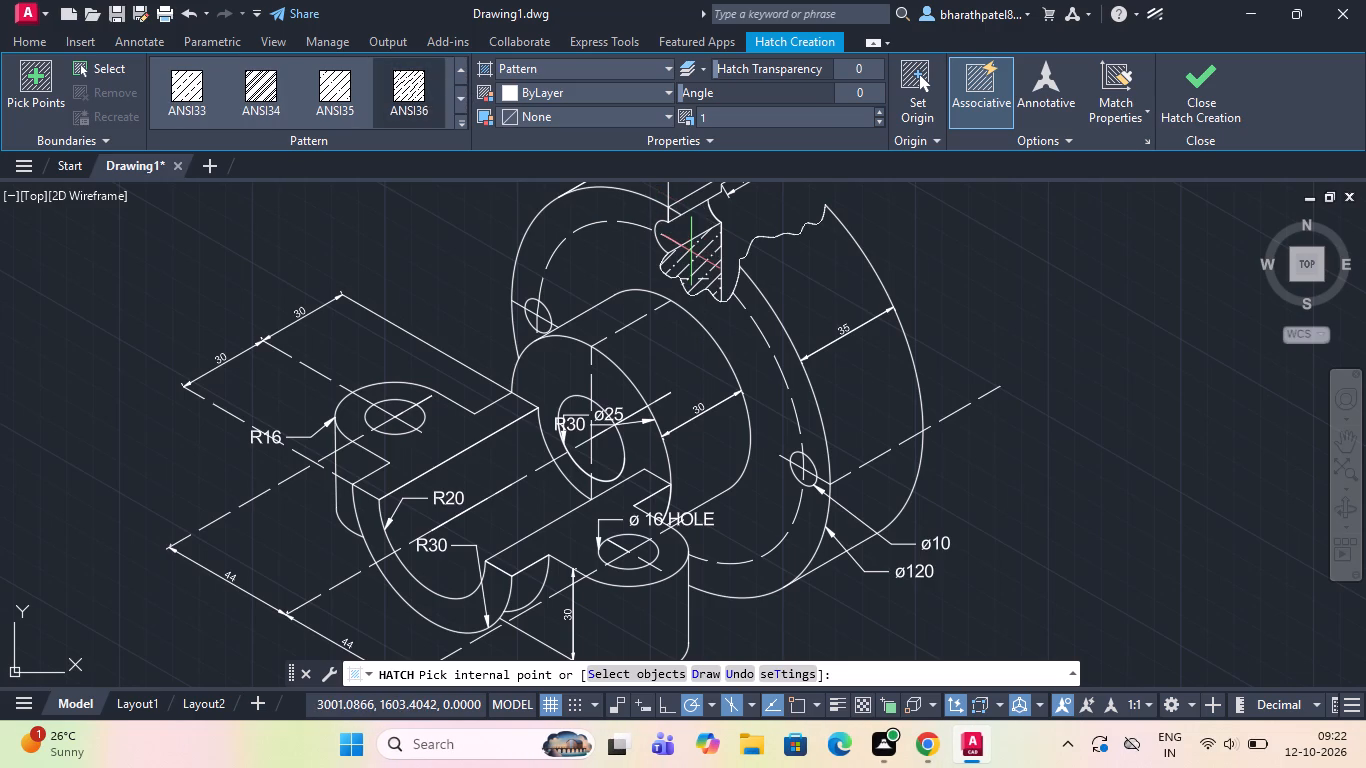
pyautogui.click(691, 252)
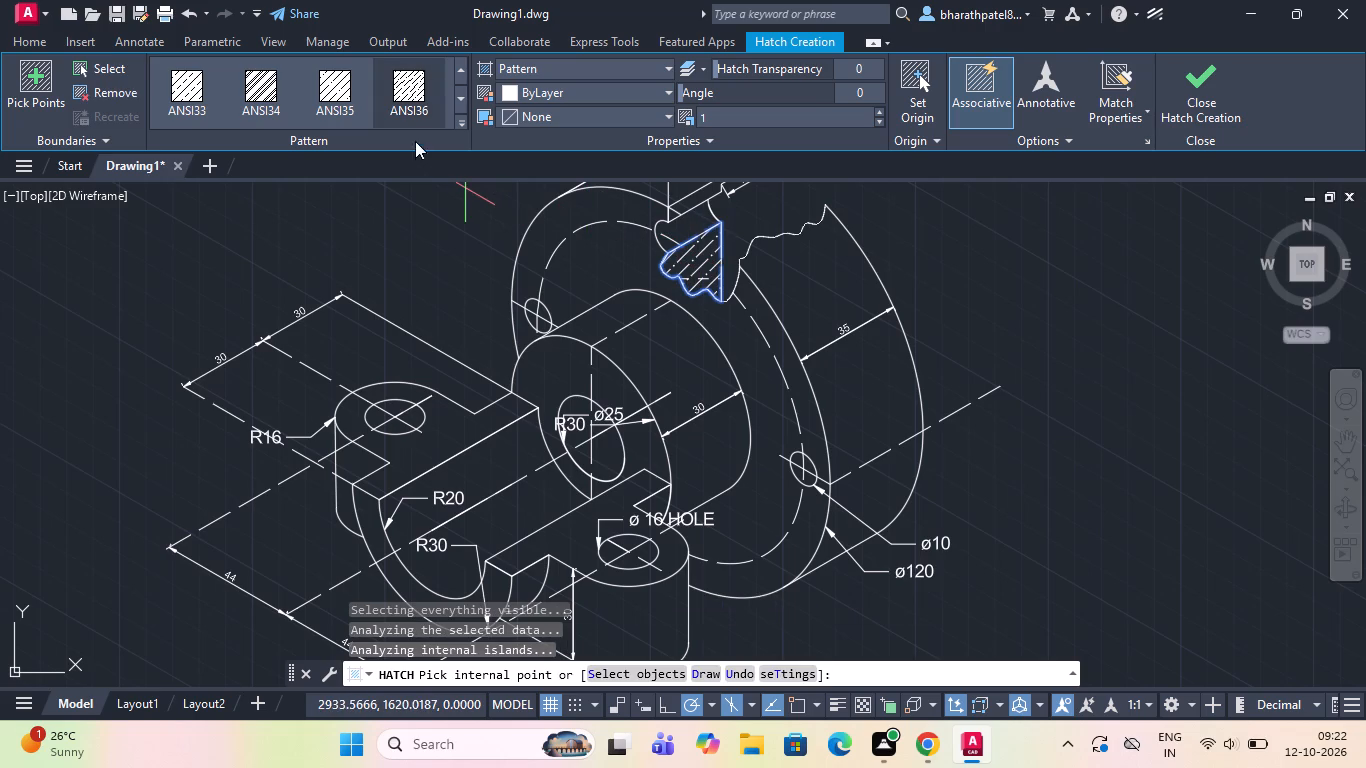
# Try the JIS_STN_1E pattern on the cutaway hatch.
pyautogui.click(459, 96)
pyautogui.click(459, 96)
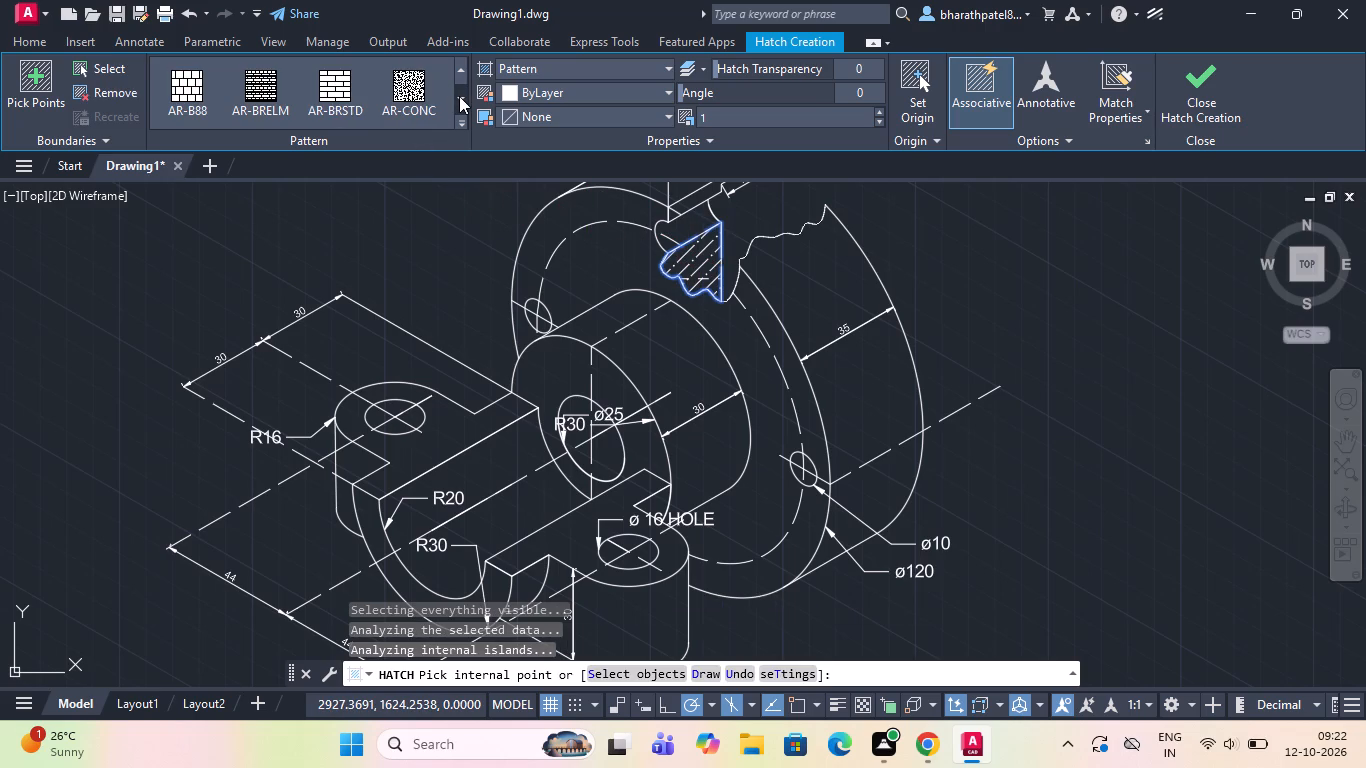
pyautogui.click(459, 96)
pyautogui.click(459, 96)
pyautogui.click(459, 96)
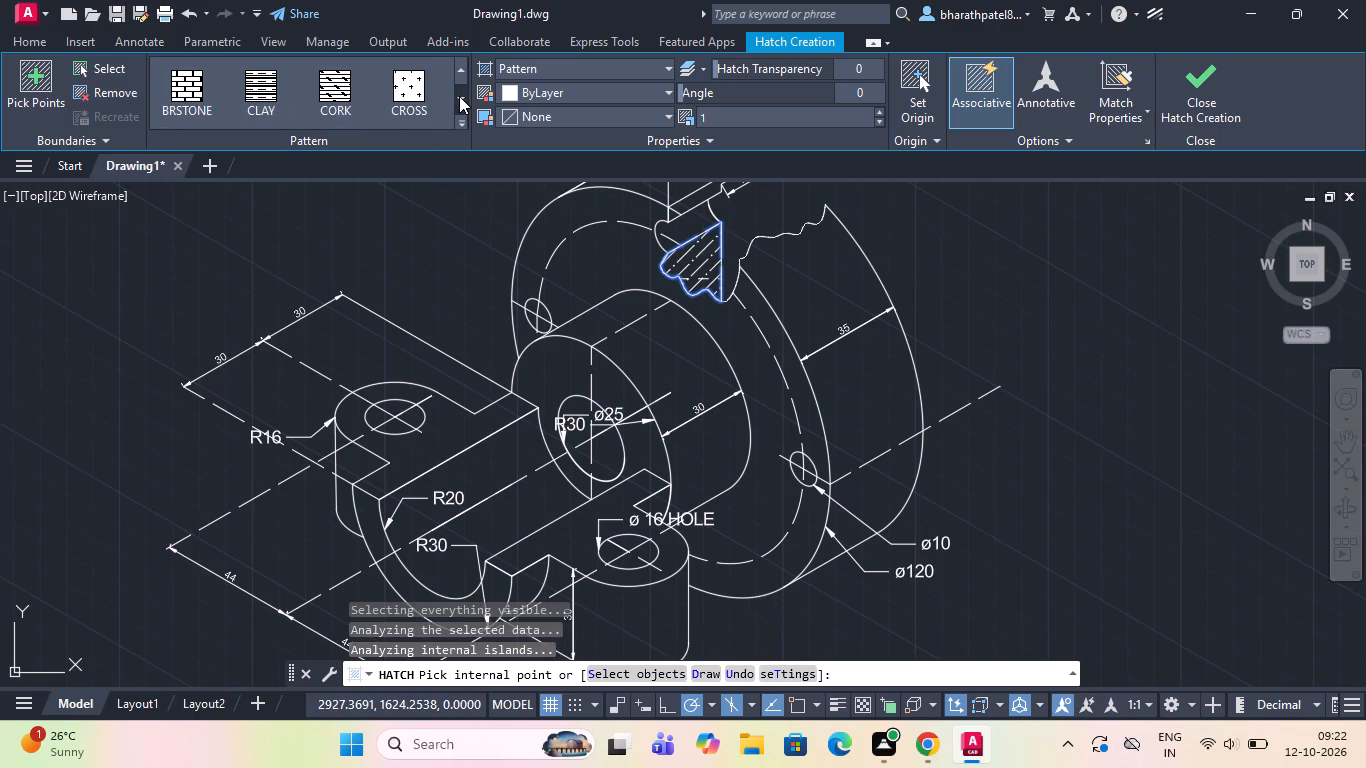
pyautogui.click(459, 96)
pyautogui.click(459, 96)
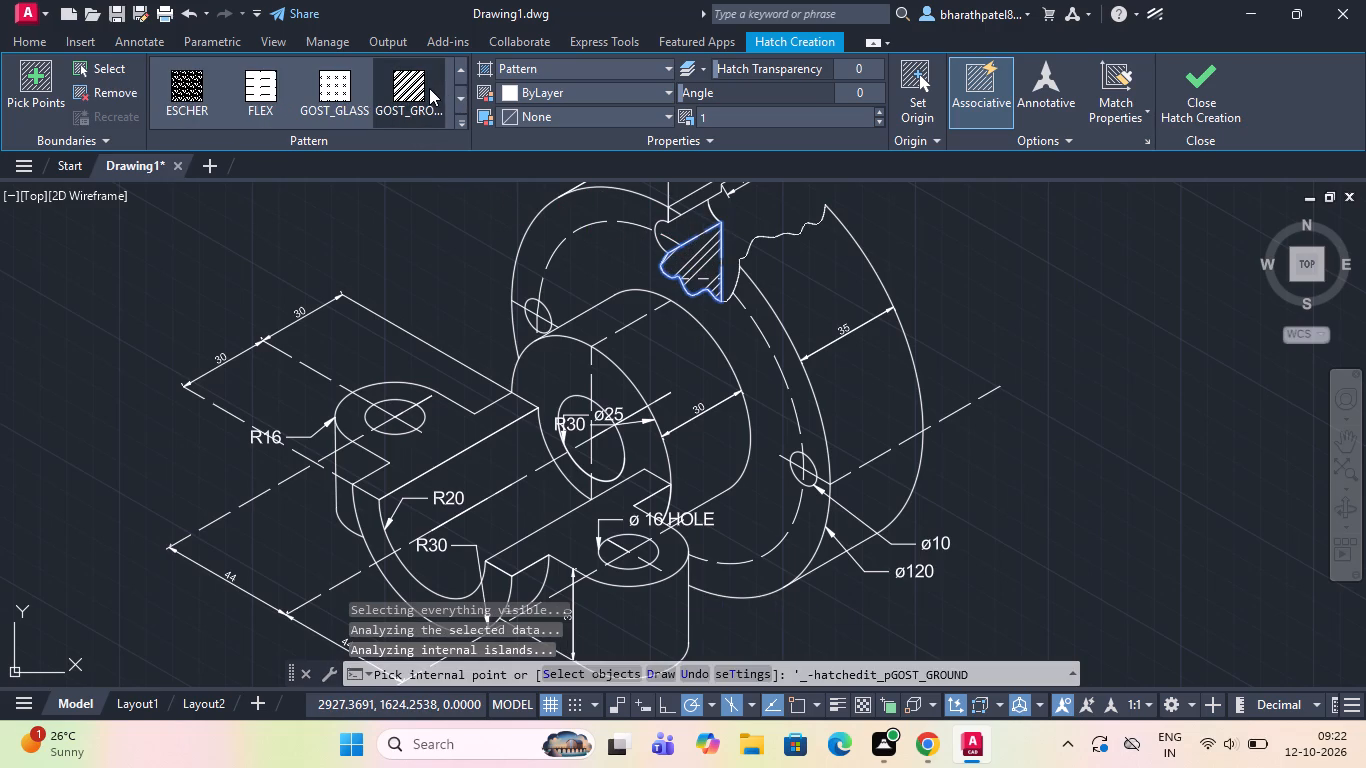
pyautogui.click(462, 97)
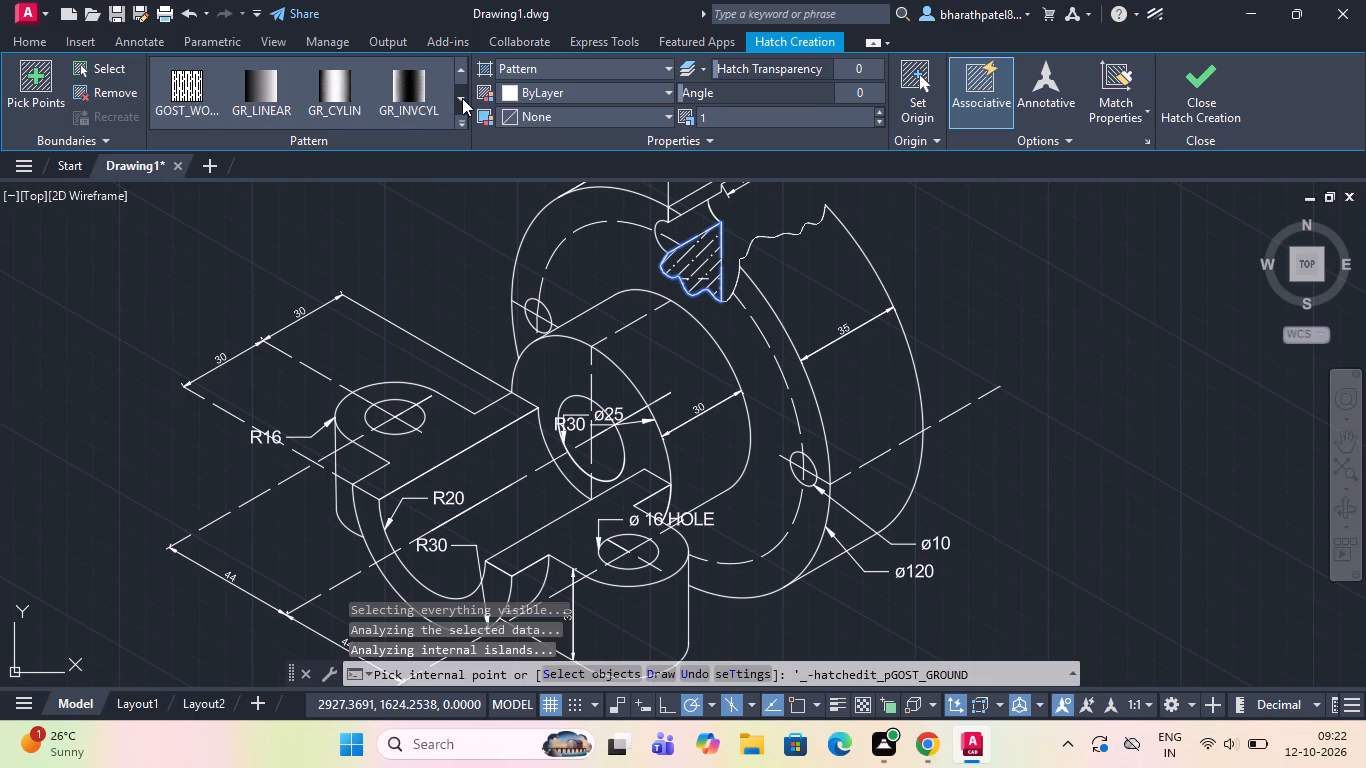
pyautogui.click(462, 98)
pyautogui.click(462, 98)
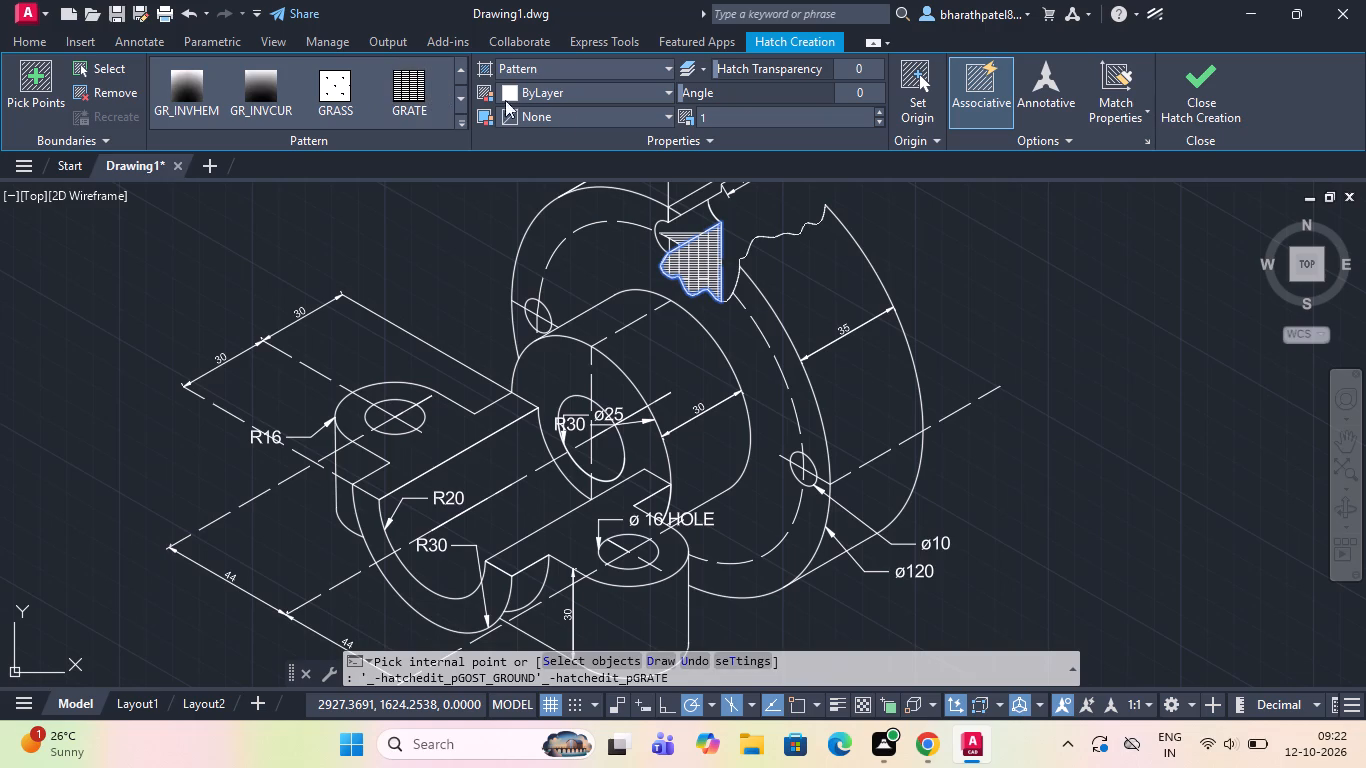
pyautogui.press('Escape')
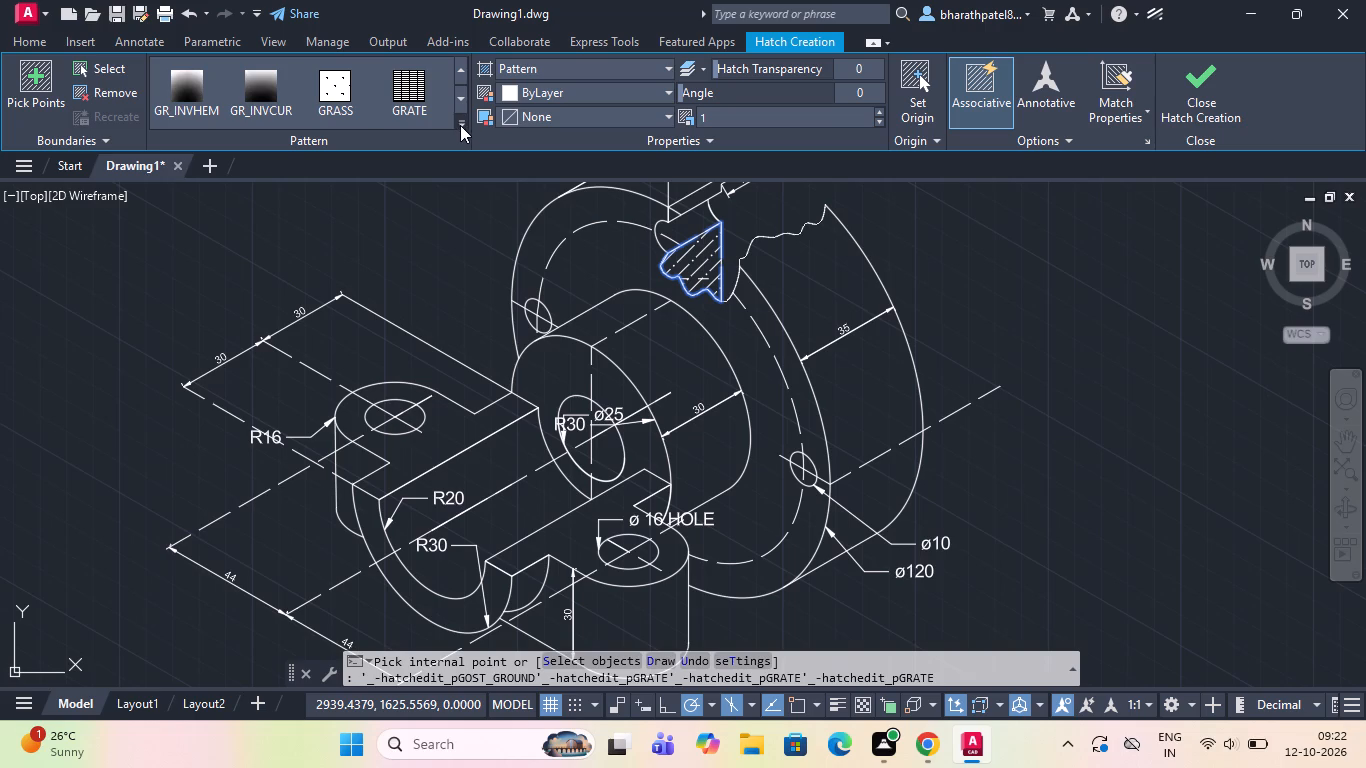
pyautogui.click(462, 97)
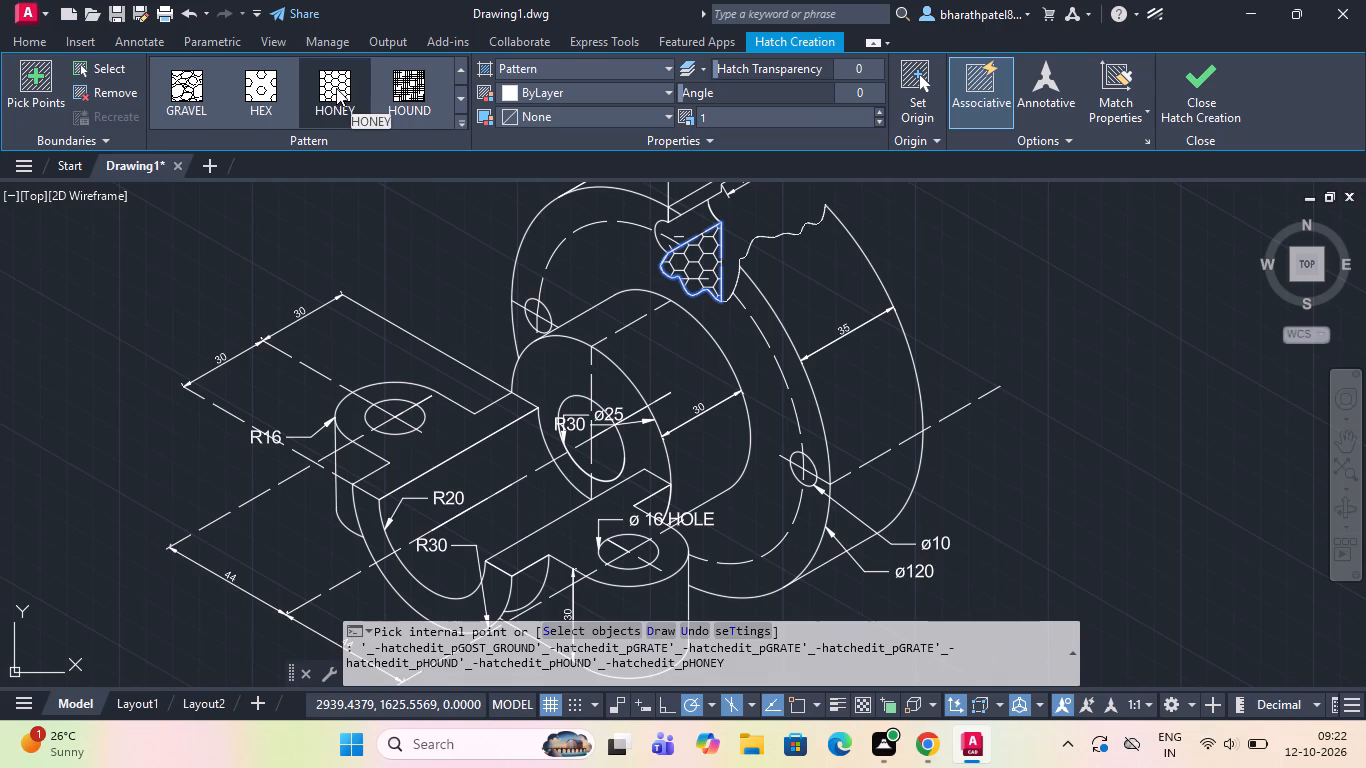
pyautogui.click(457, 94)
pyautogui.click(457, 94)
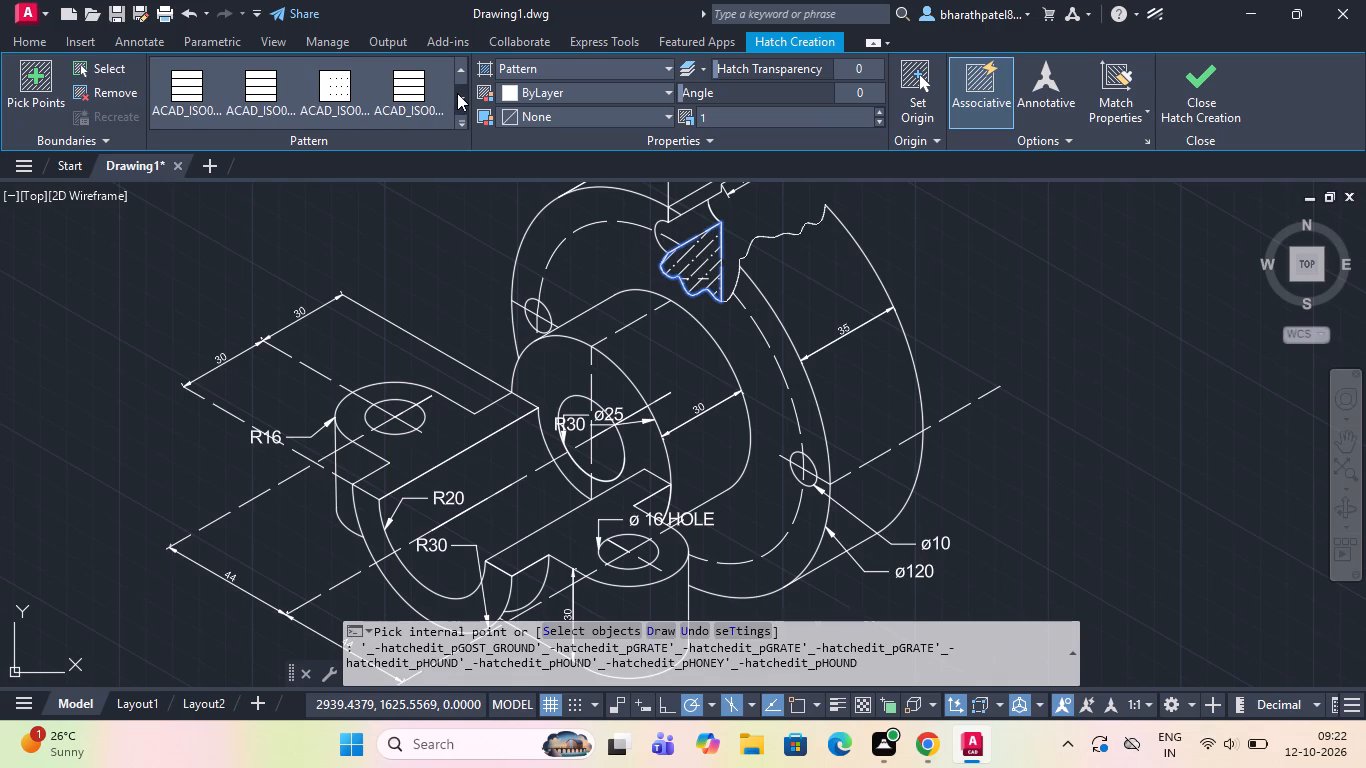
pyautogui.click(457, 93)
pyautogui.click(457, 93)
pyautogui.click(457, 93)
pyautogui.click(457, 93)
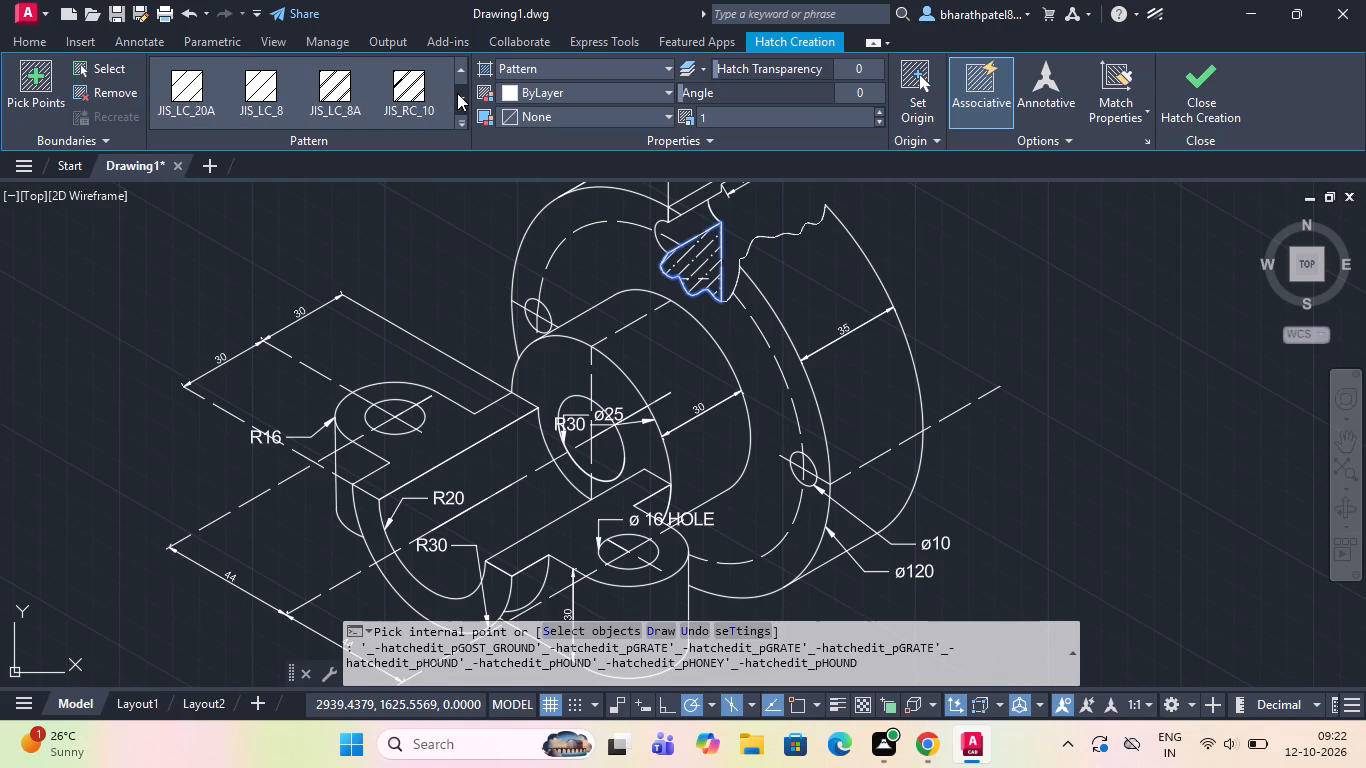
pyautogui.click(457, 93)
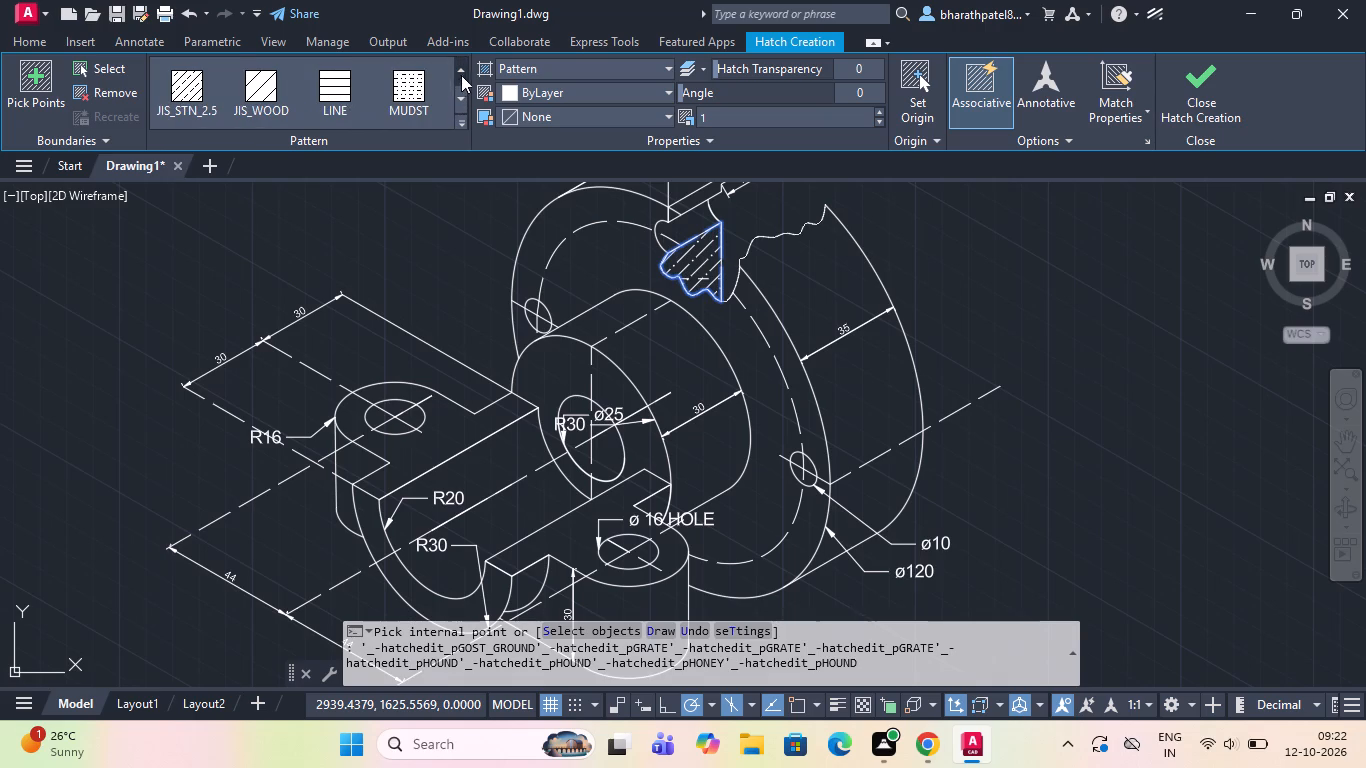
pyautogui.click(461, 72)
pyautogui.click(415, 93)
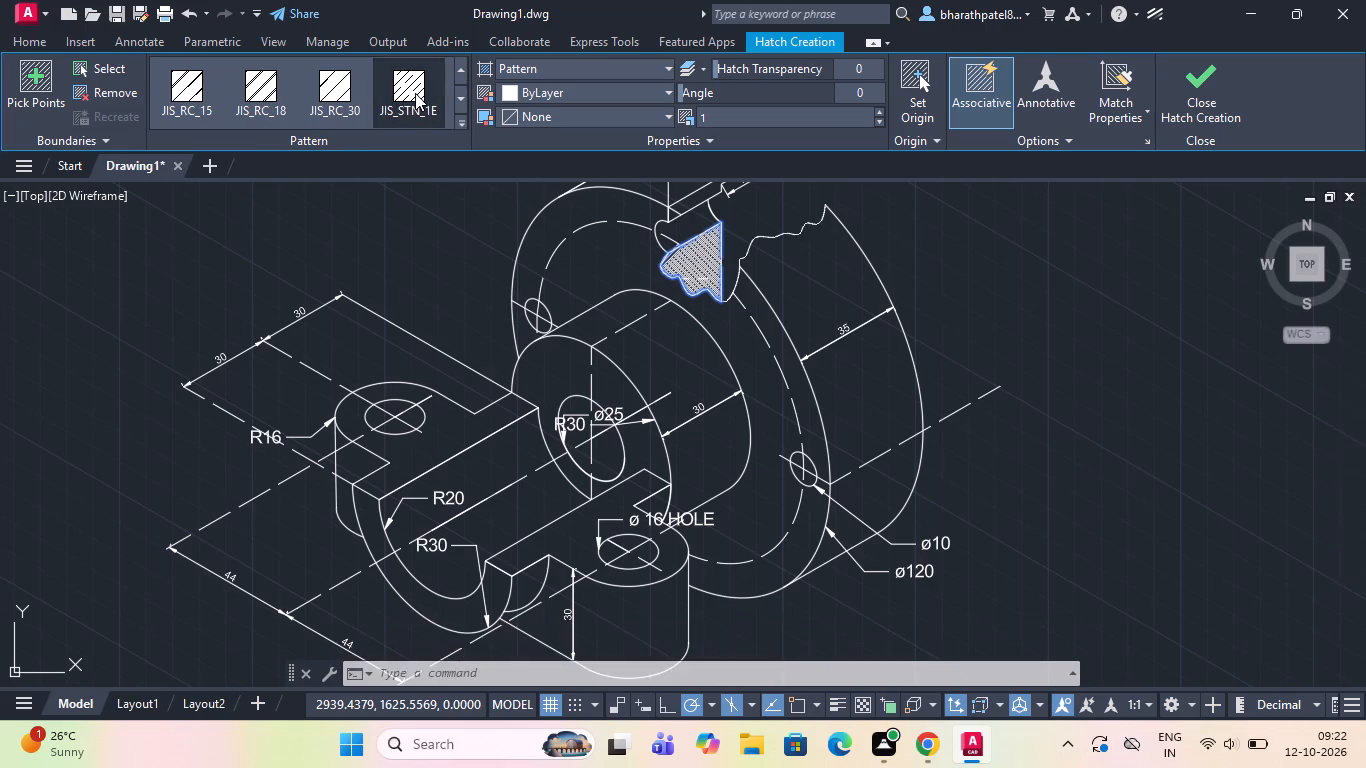
# Set the cutaway hatch's pattern to STEEL.
pyautogui.scroll(-2, 784, 269)
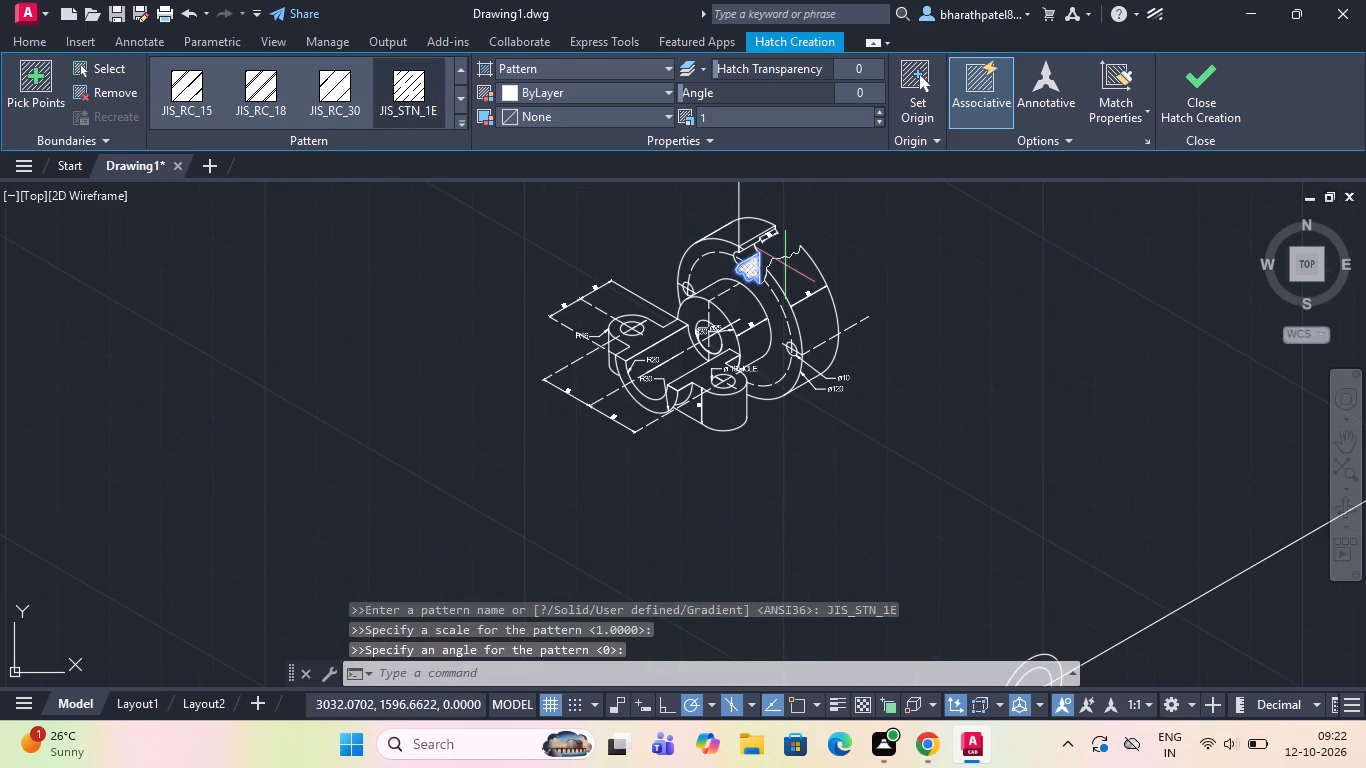
pyautogui.click(463, 101)
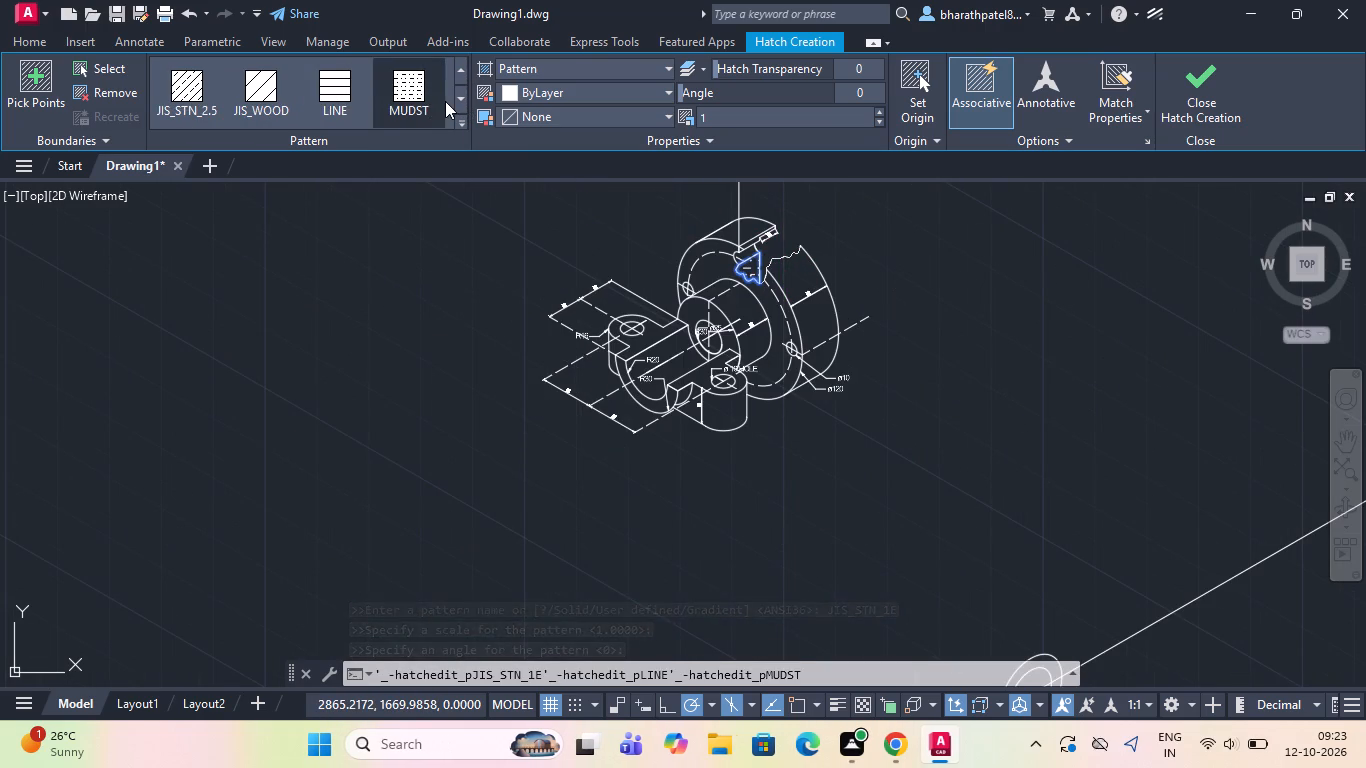
pyautogui.click(467, 100)
pyautogui.click(467, 99)
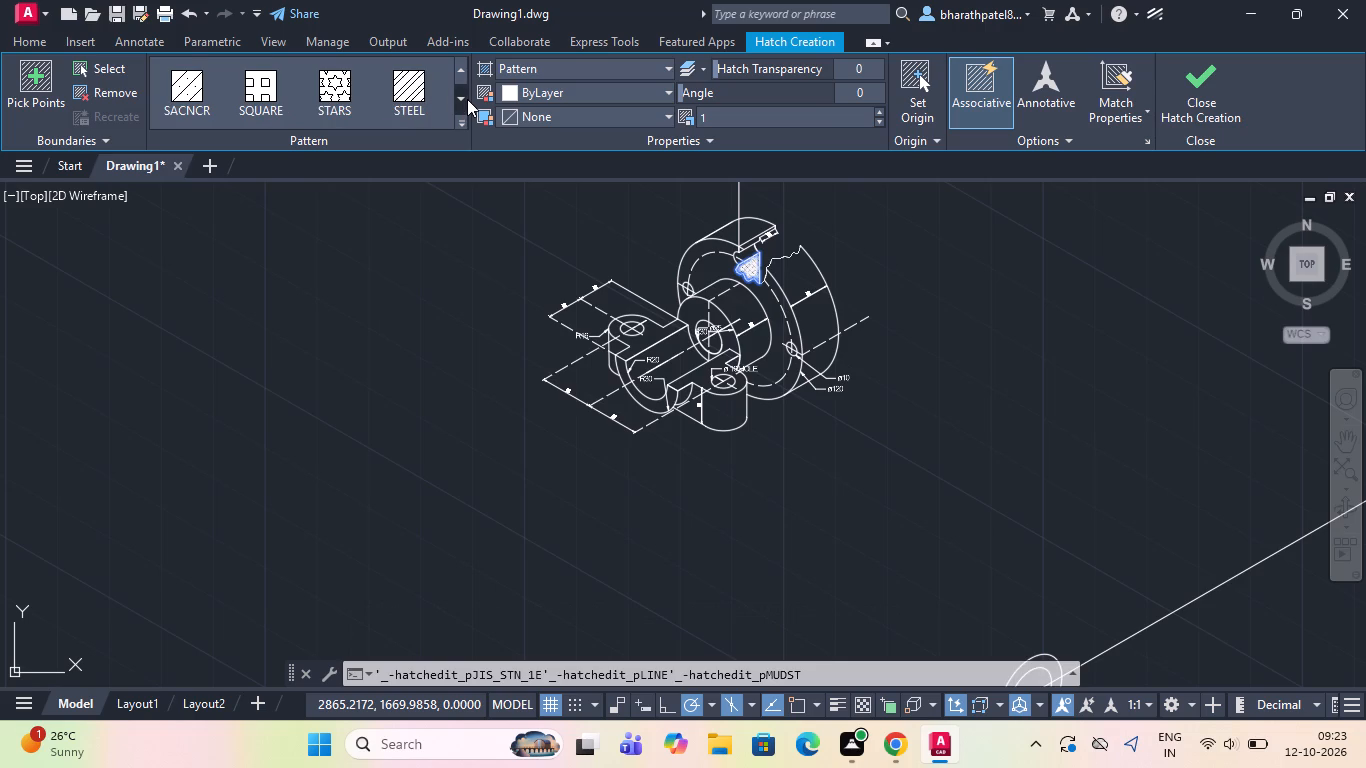
pyautogui.click(415, 80)
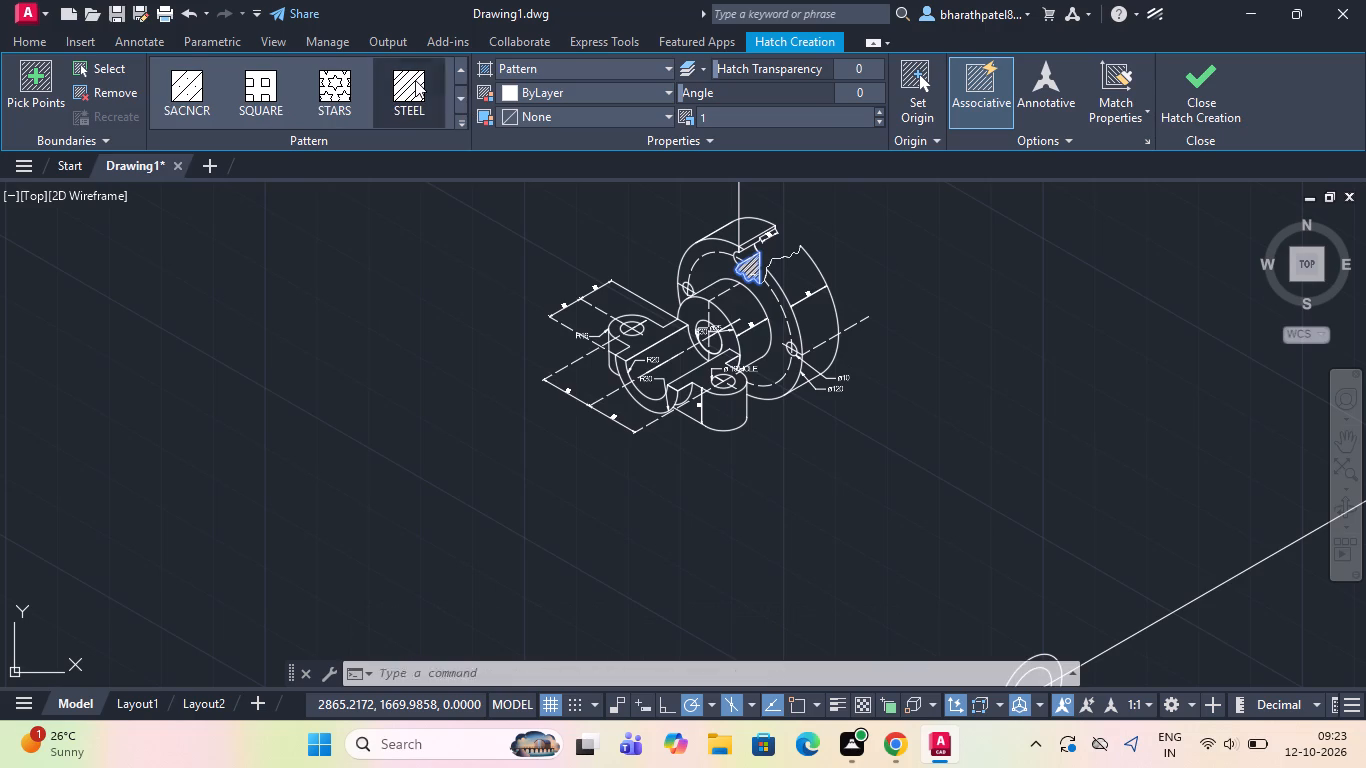
pyautogui.scroll(3, 803, 224)
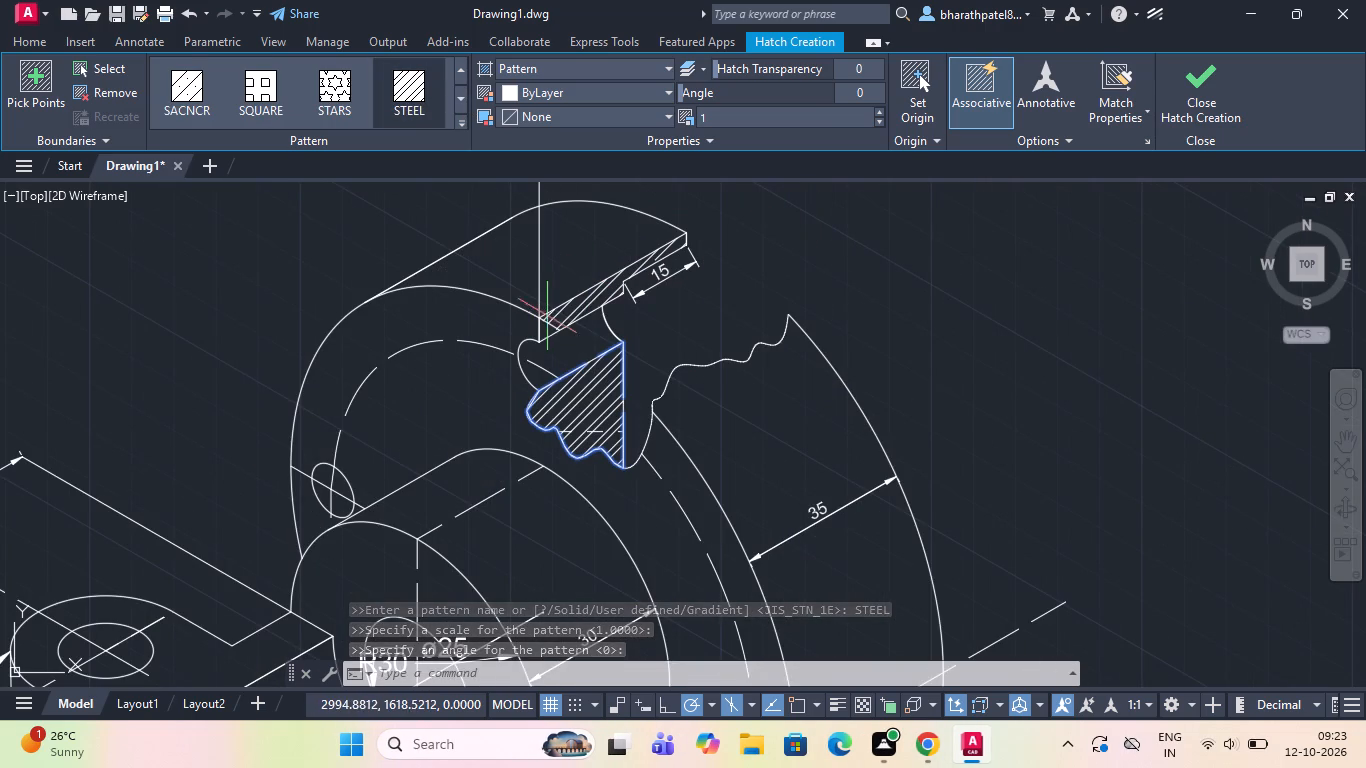
# Try to extend the STEEL hatch to the narrow sloping strip above the cutaway, and finish the cutaway hatch.
pyautogui.click(574, 306)
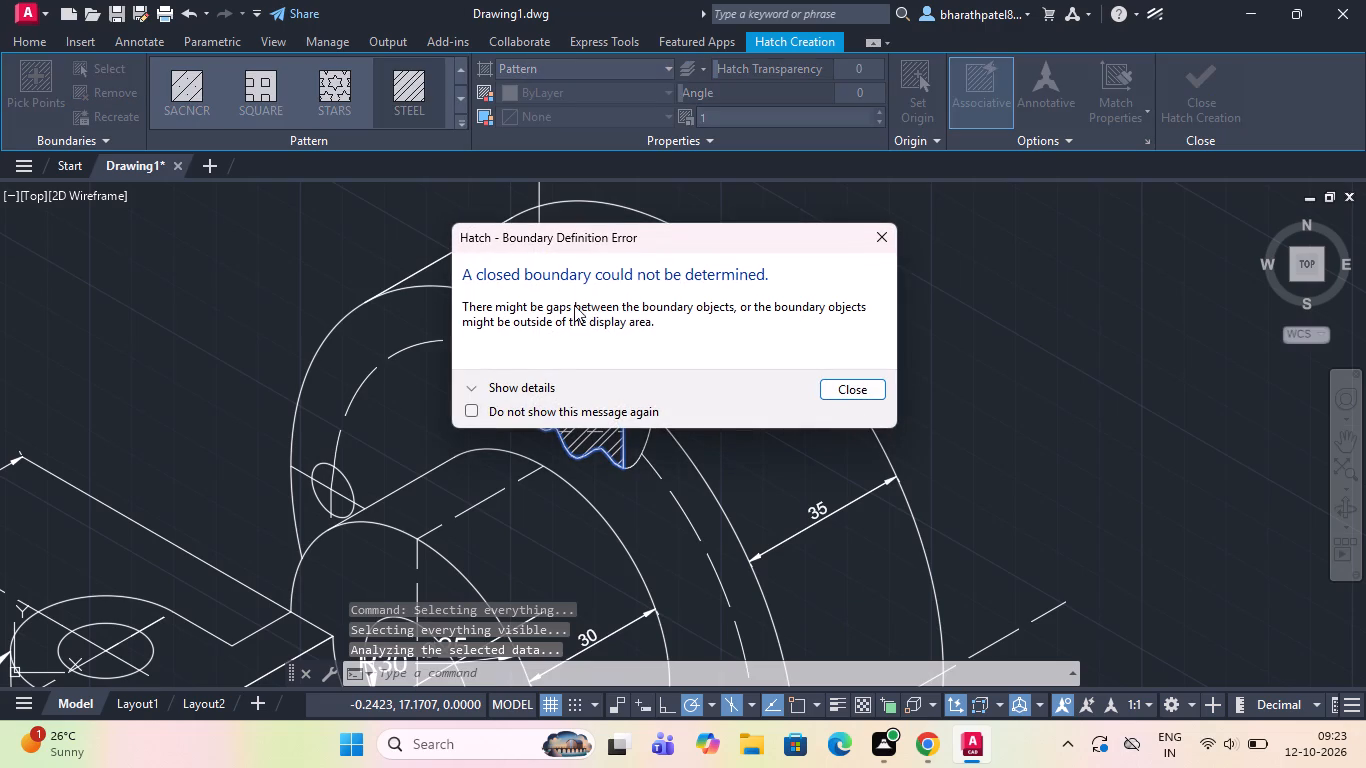
pyautogui.click(876, 223)
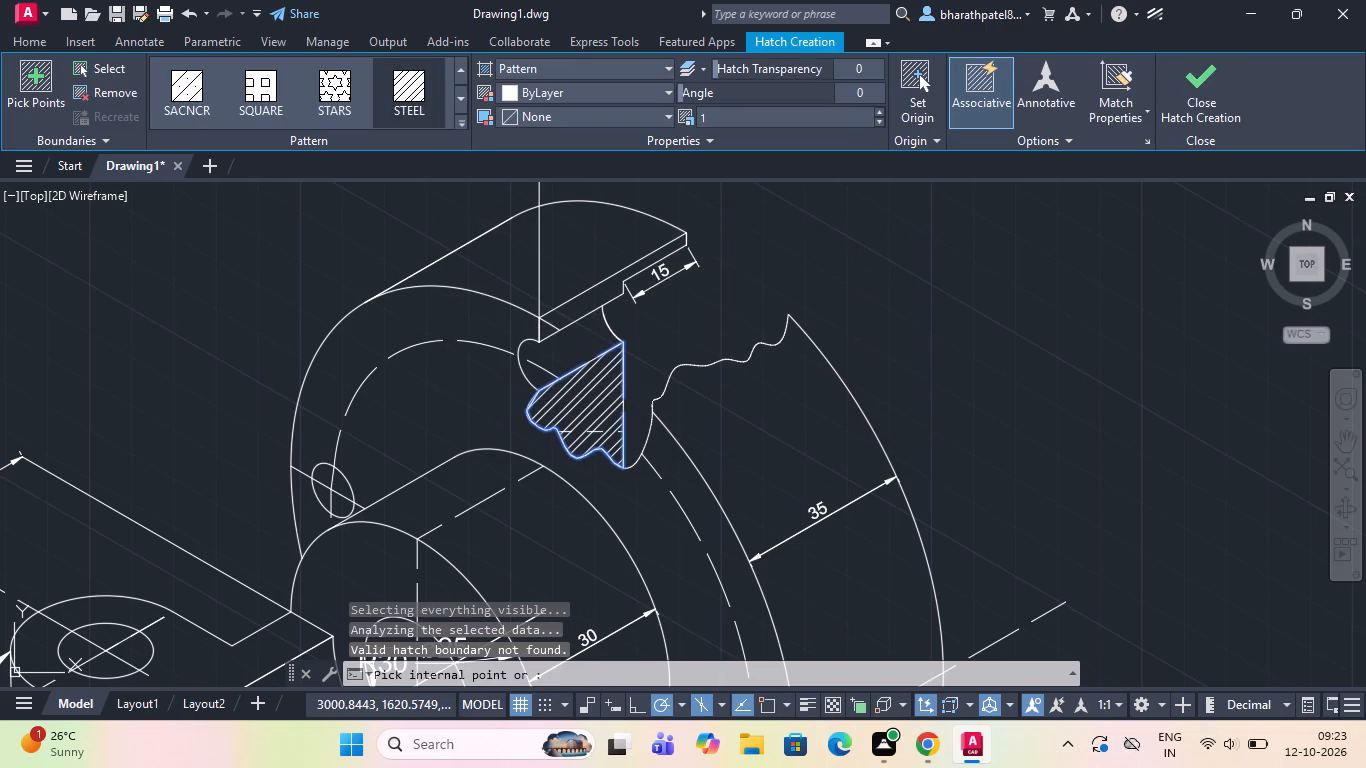
pyautogui.click(568, 308)
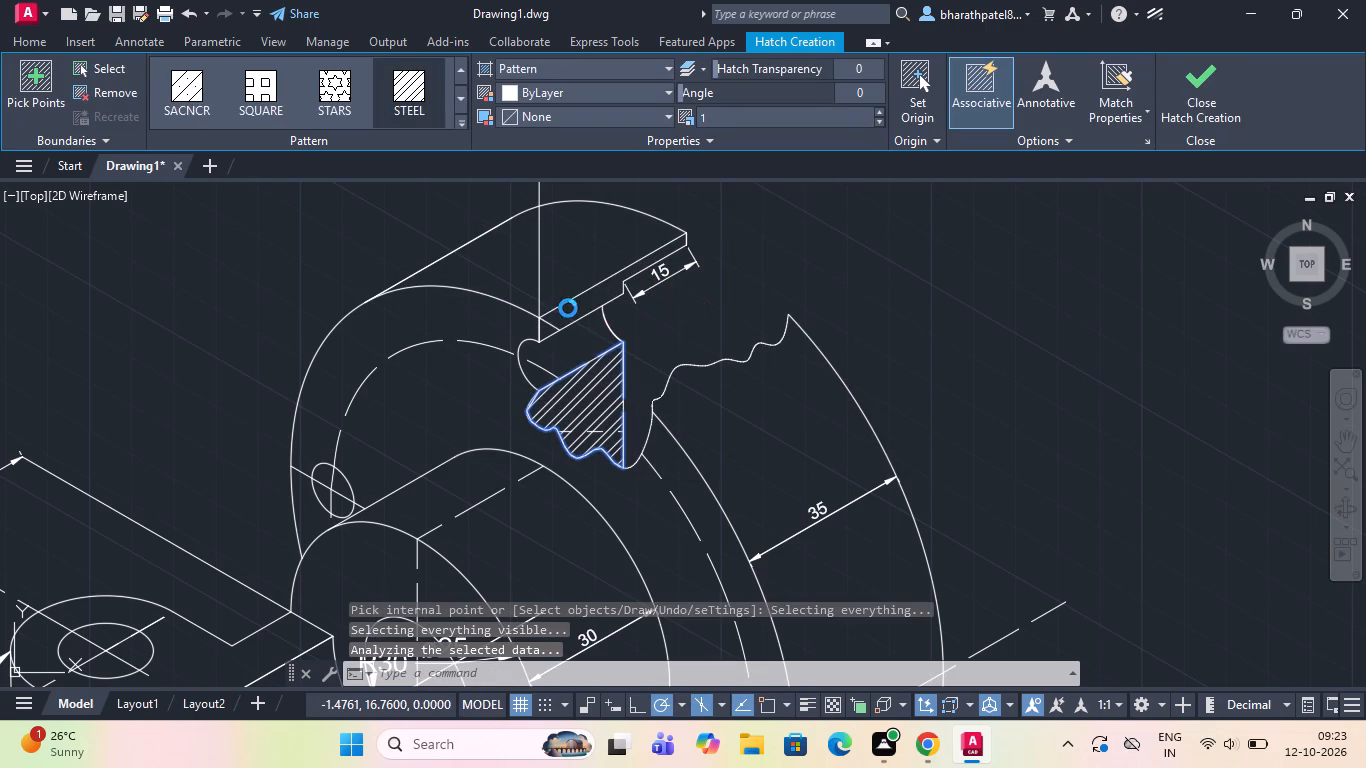
pyautogui.click(833, 383)
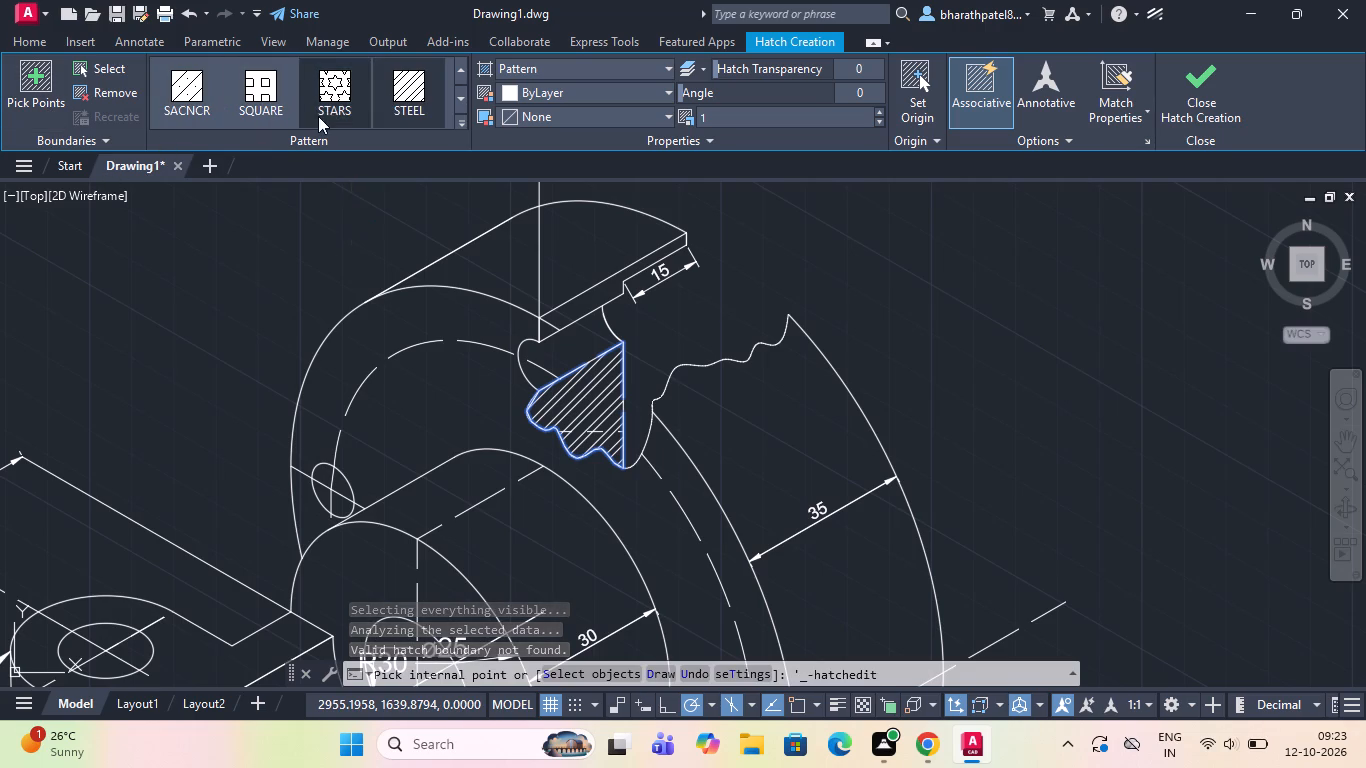
pyautogui.click(337, 223)
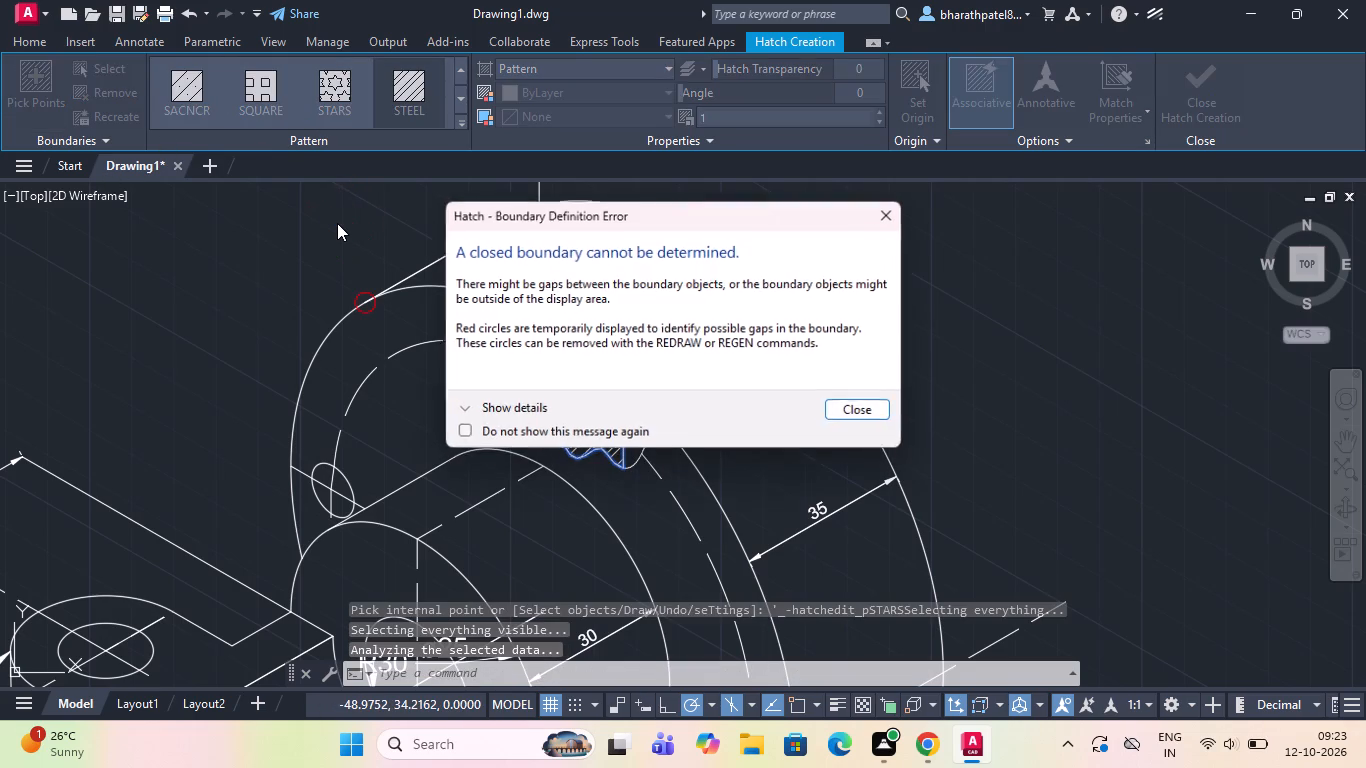
pyautogui.click(337, 223)
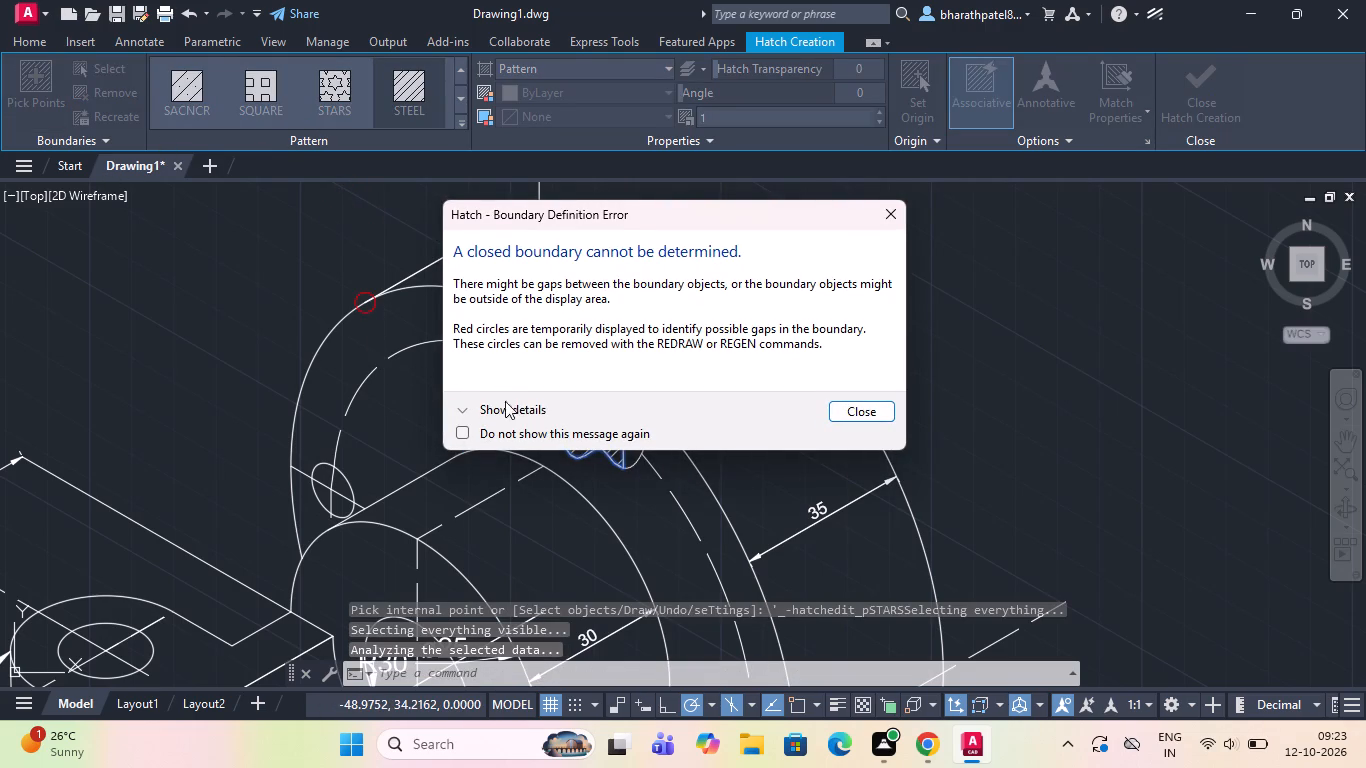
pyautogui.click(884, 219)
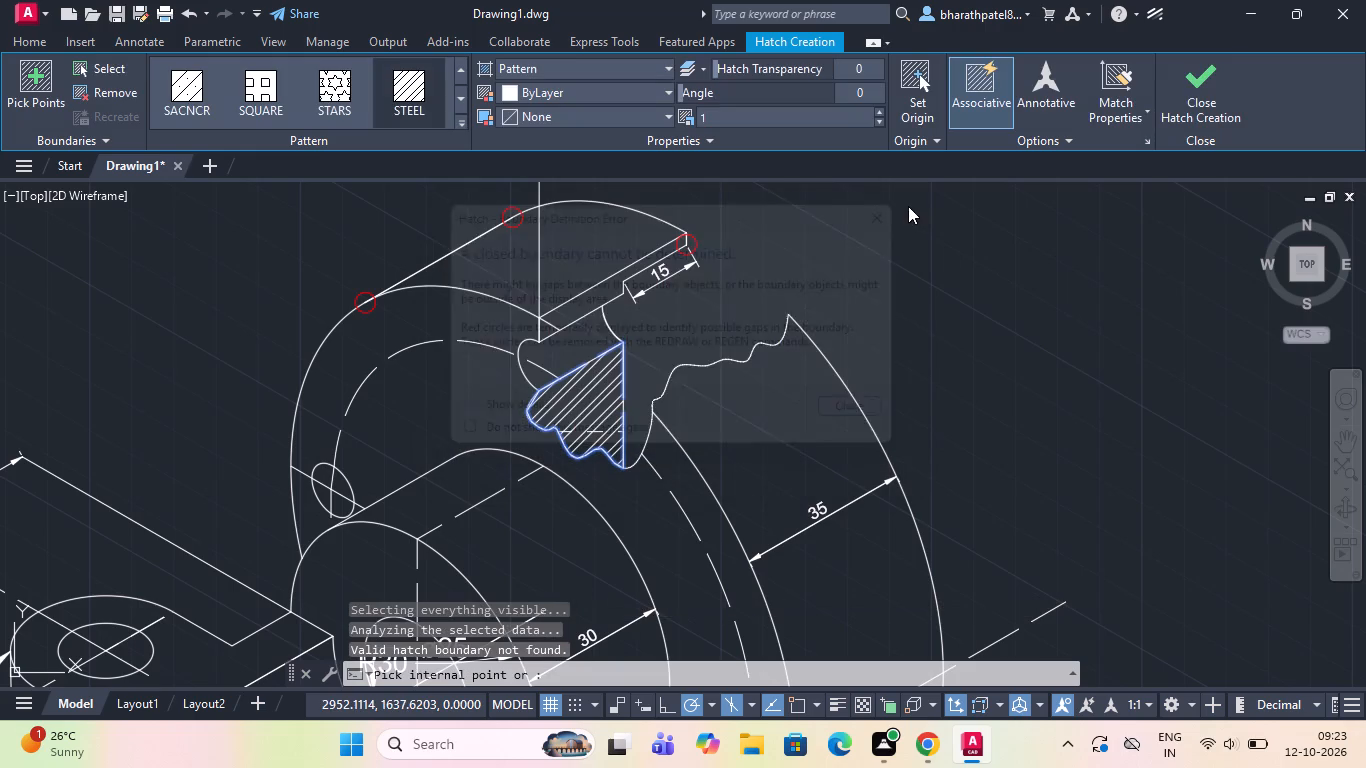
pyautogui.press('Return')
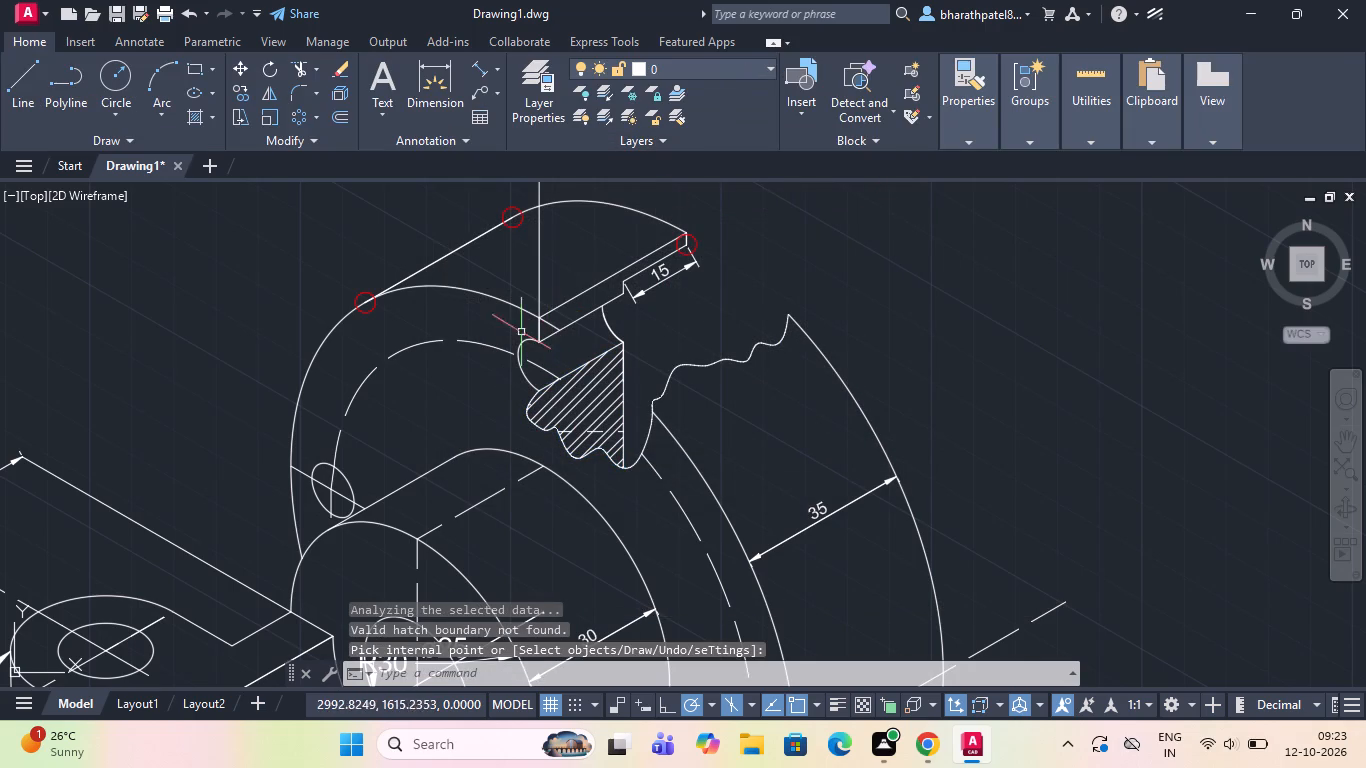
# Inspect the marked boundary gap where the flange's sloping edge meets its outer rim arc.
pyautogui.scroll(2, 407, 310)
pyautogui.scroll(-3, 407, 310)
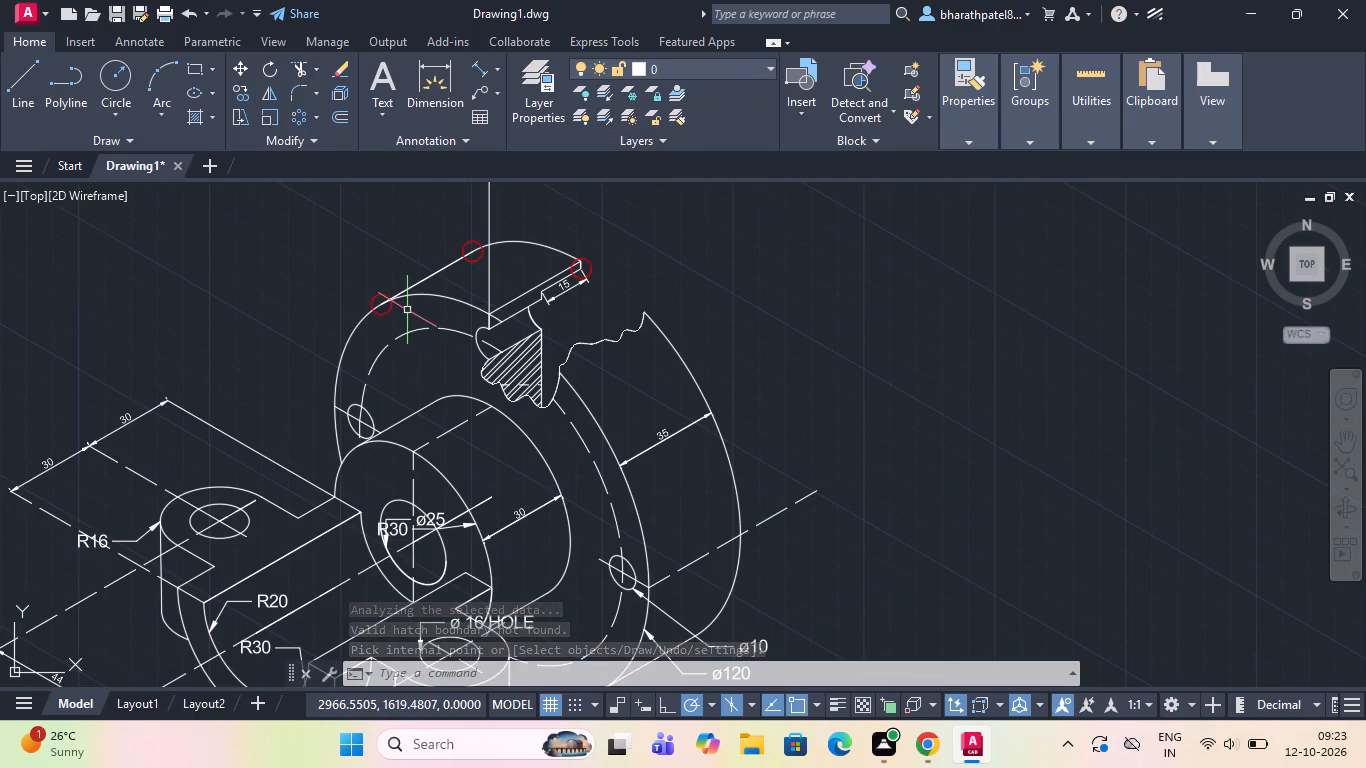
pyautogui.press('Escape')
pyautogui.scroll(4, 384, 300)
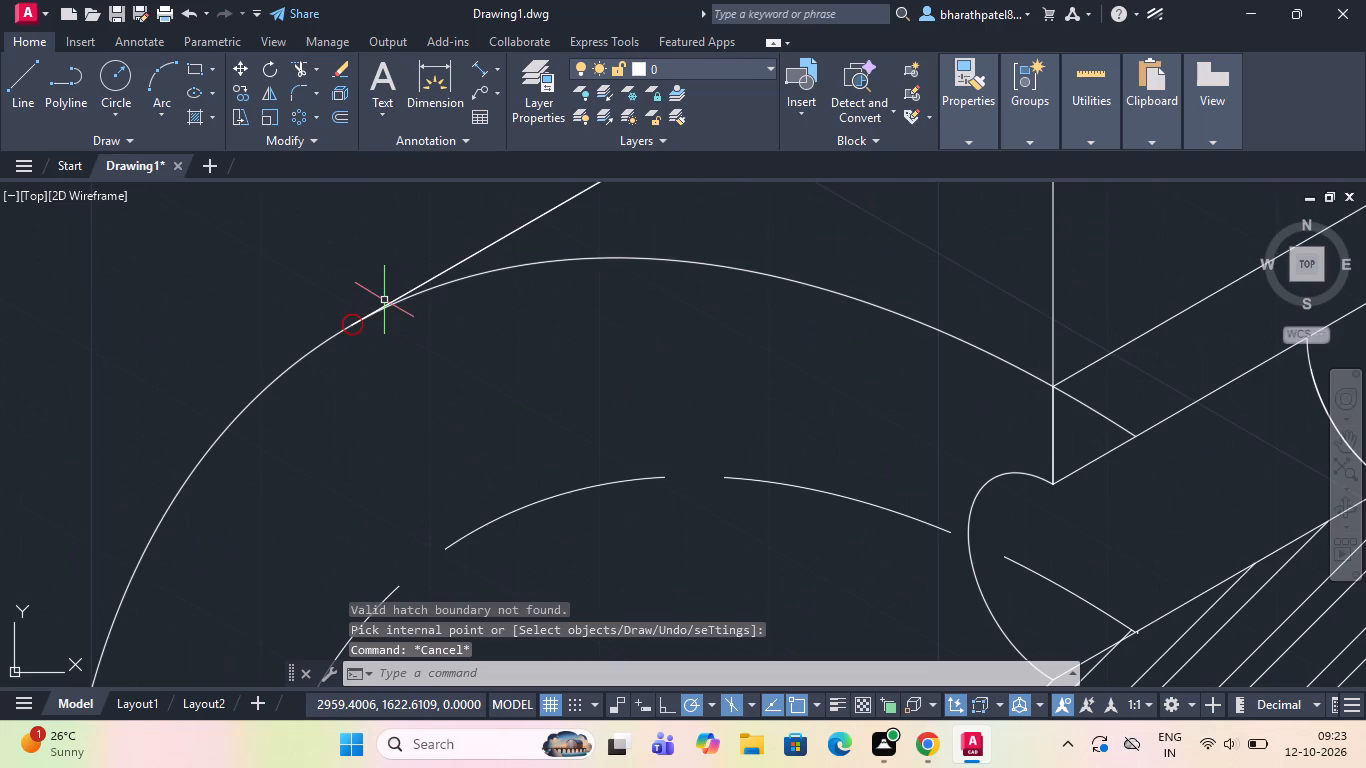
pyautogui.click(348, 316)
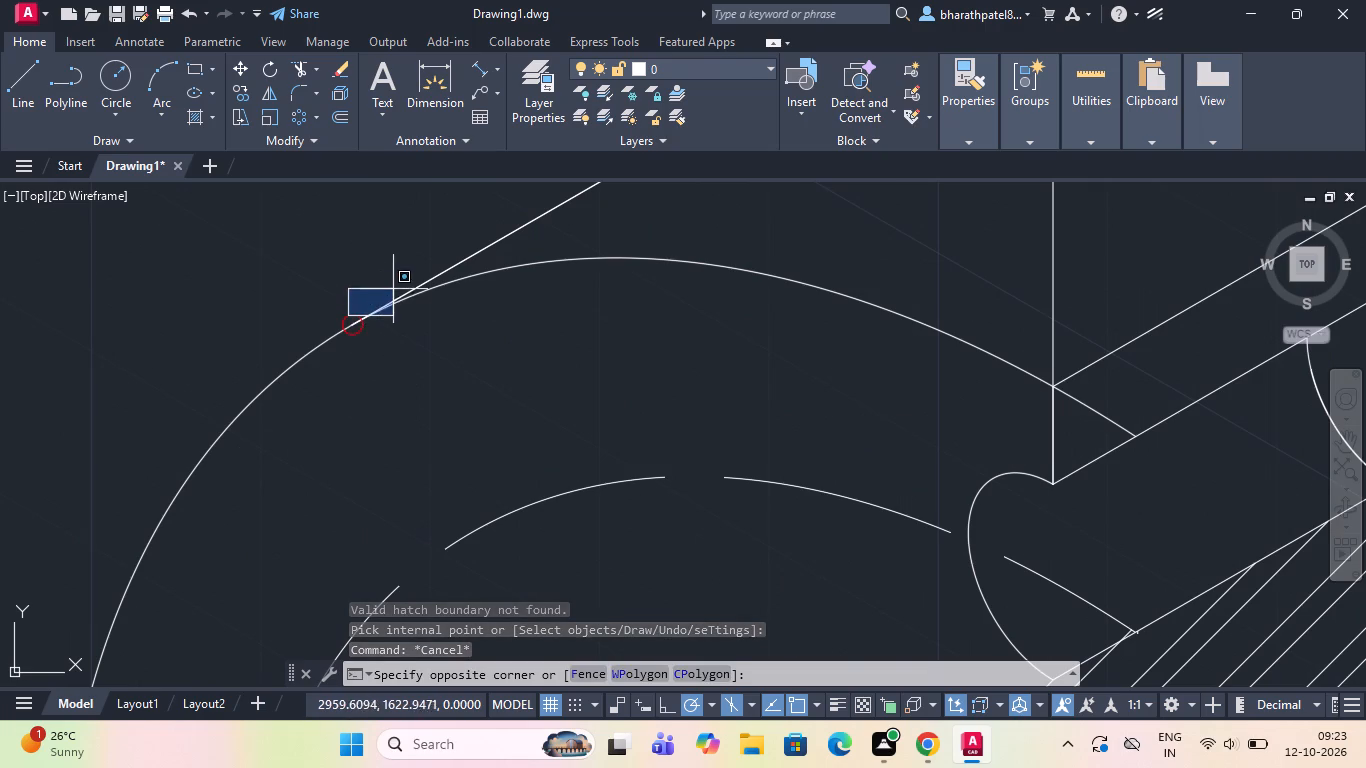
pyautogui.scroll(-2, 342, 296)
pyautogui.click(341, 296)
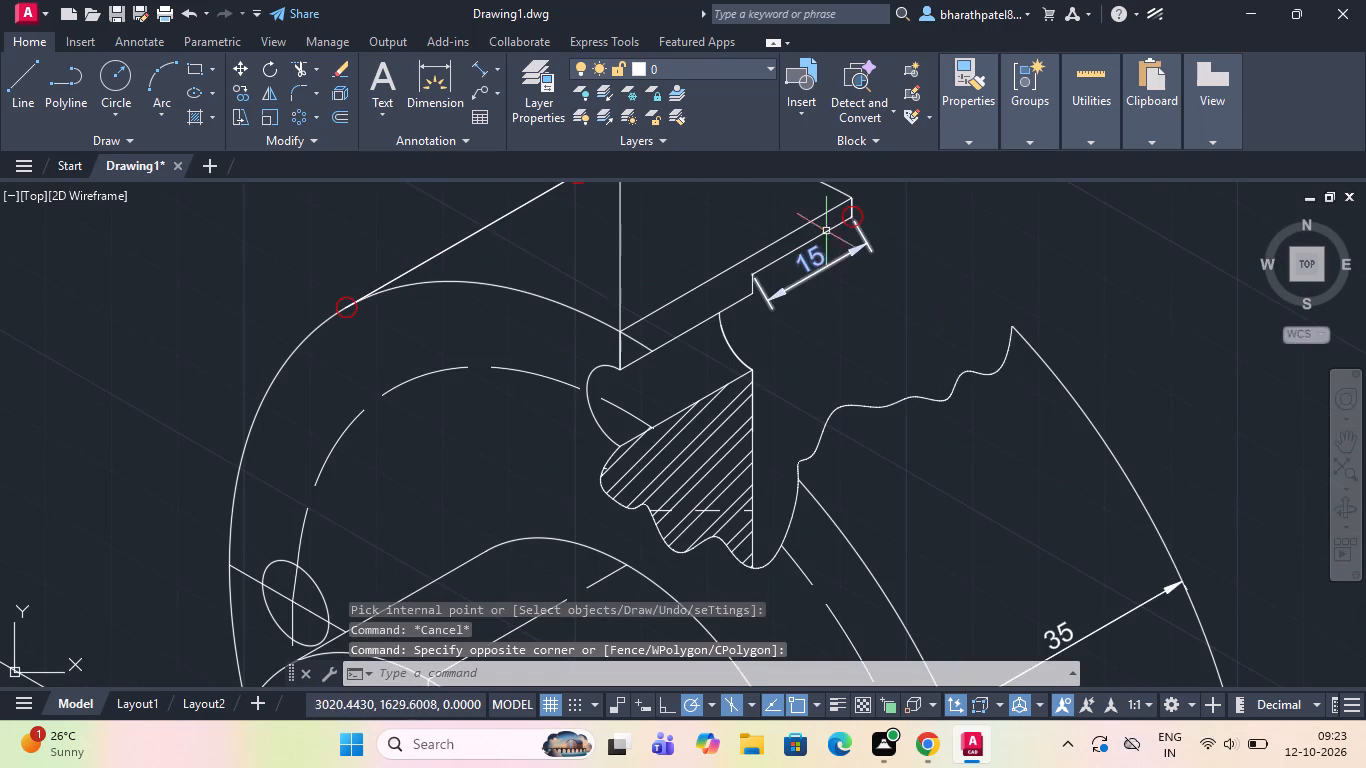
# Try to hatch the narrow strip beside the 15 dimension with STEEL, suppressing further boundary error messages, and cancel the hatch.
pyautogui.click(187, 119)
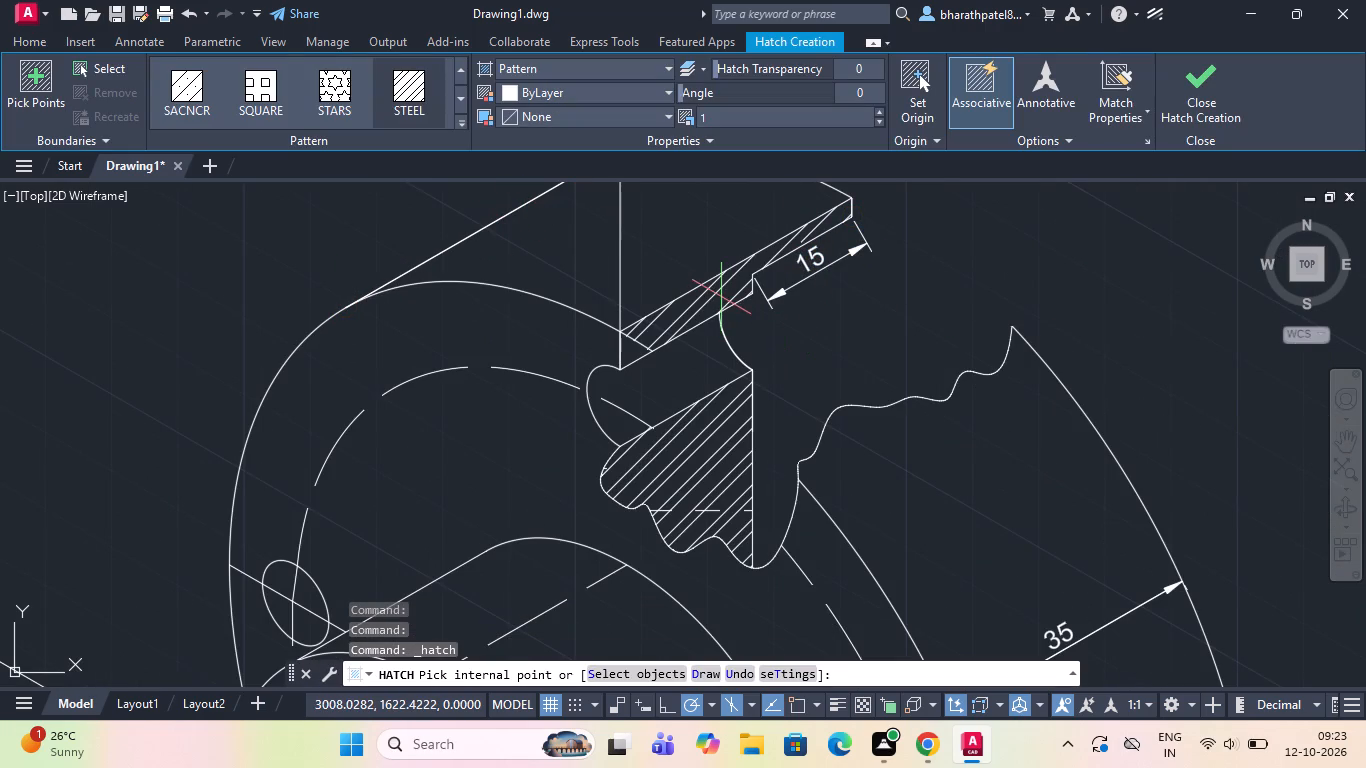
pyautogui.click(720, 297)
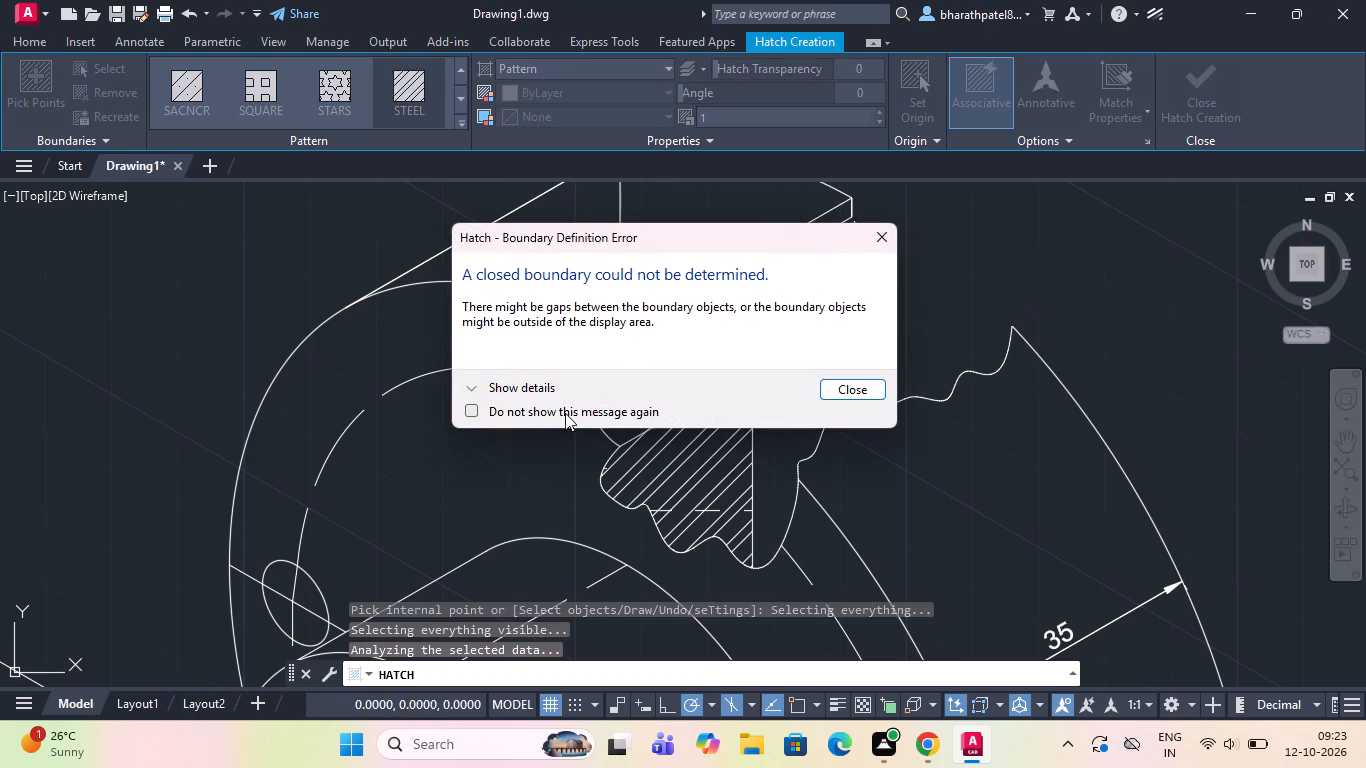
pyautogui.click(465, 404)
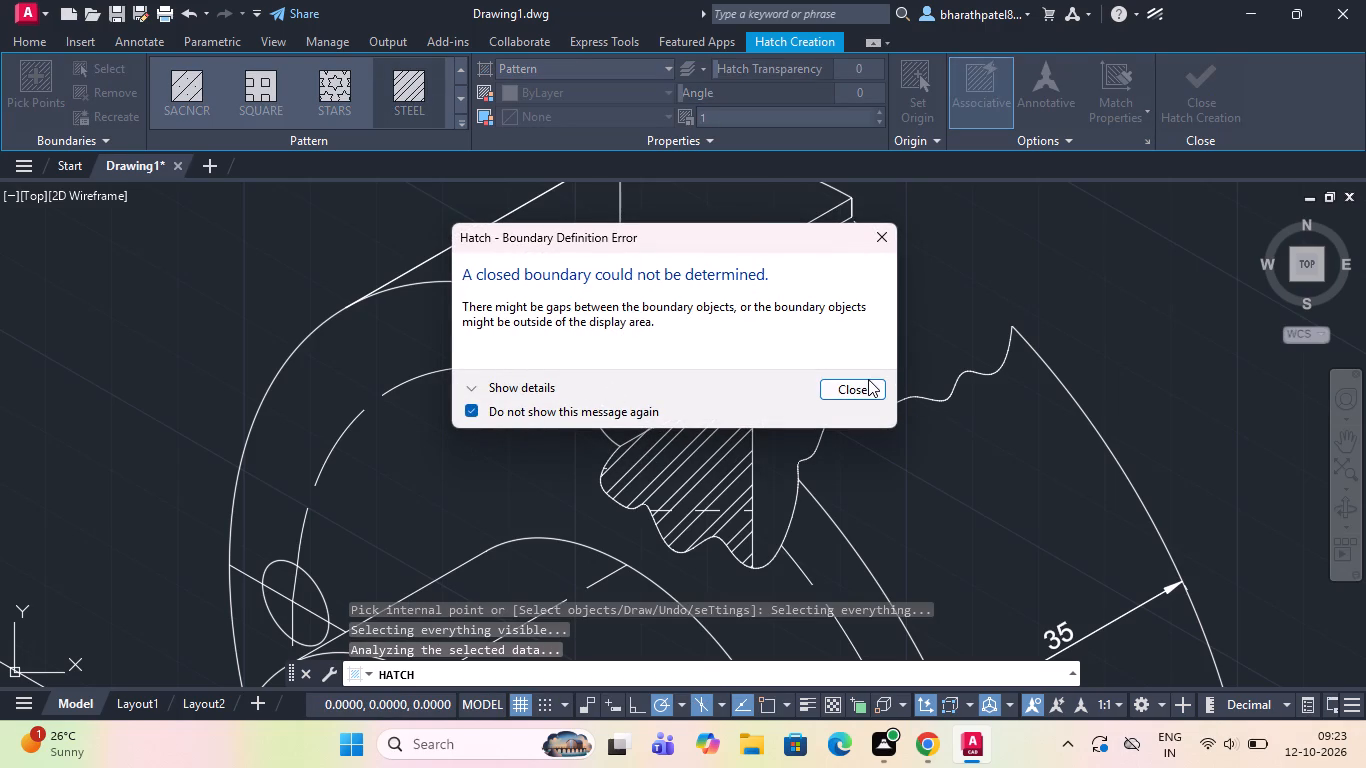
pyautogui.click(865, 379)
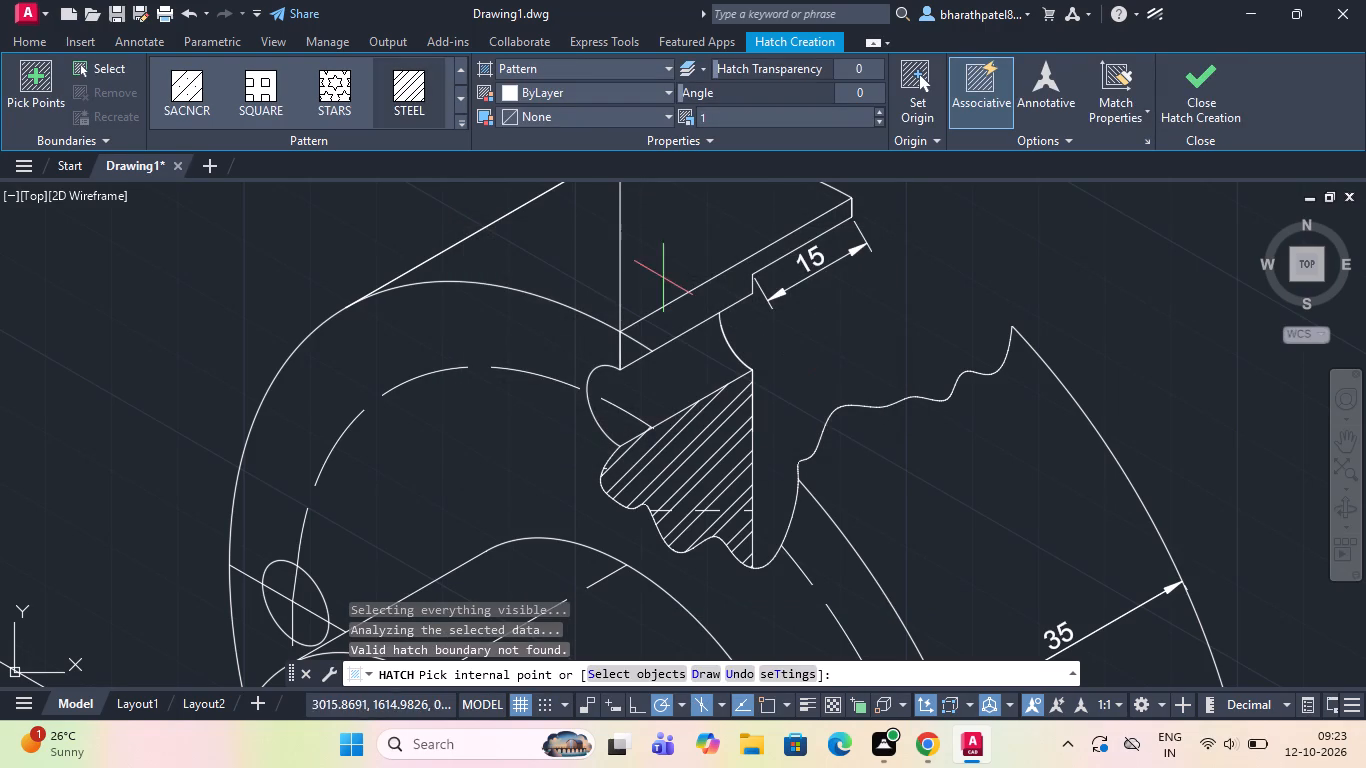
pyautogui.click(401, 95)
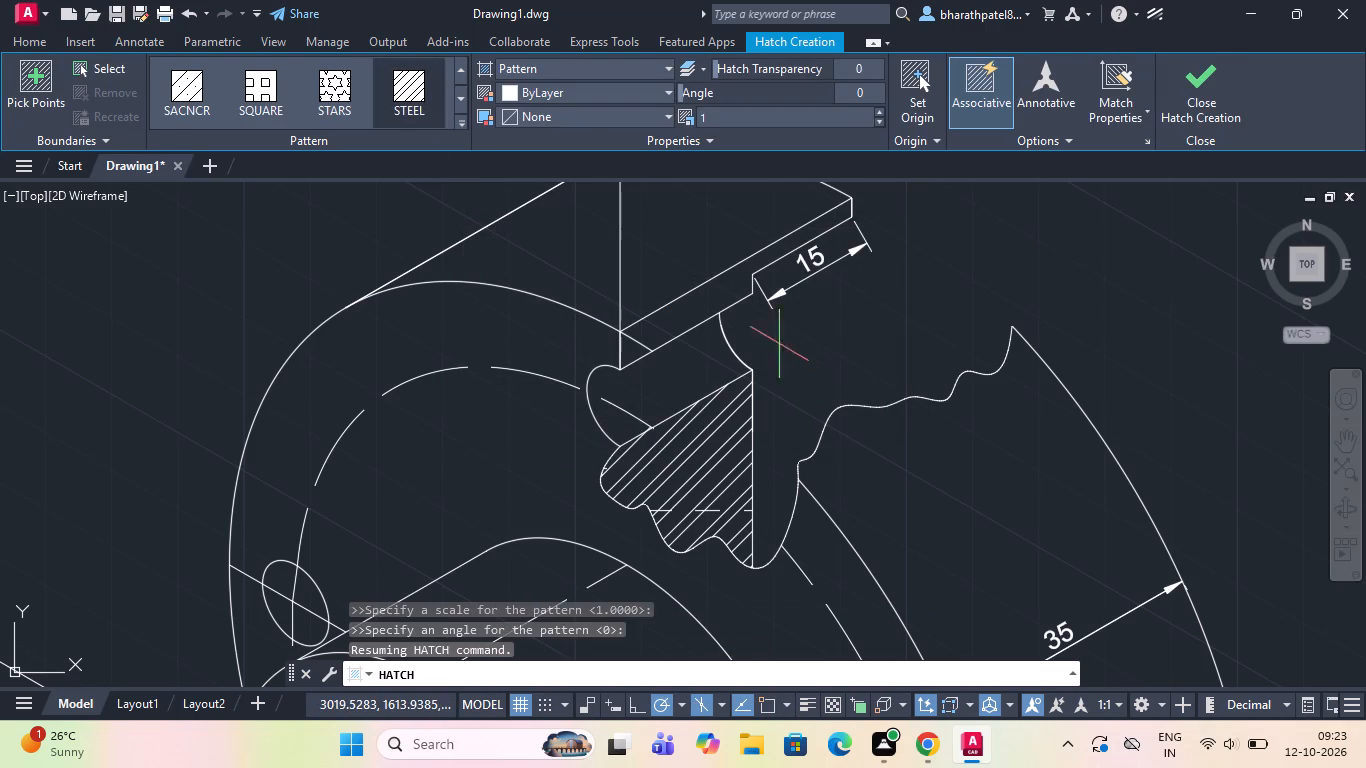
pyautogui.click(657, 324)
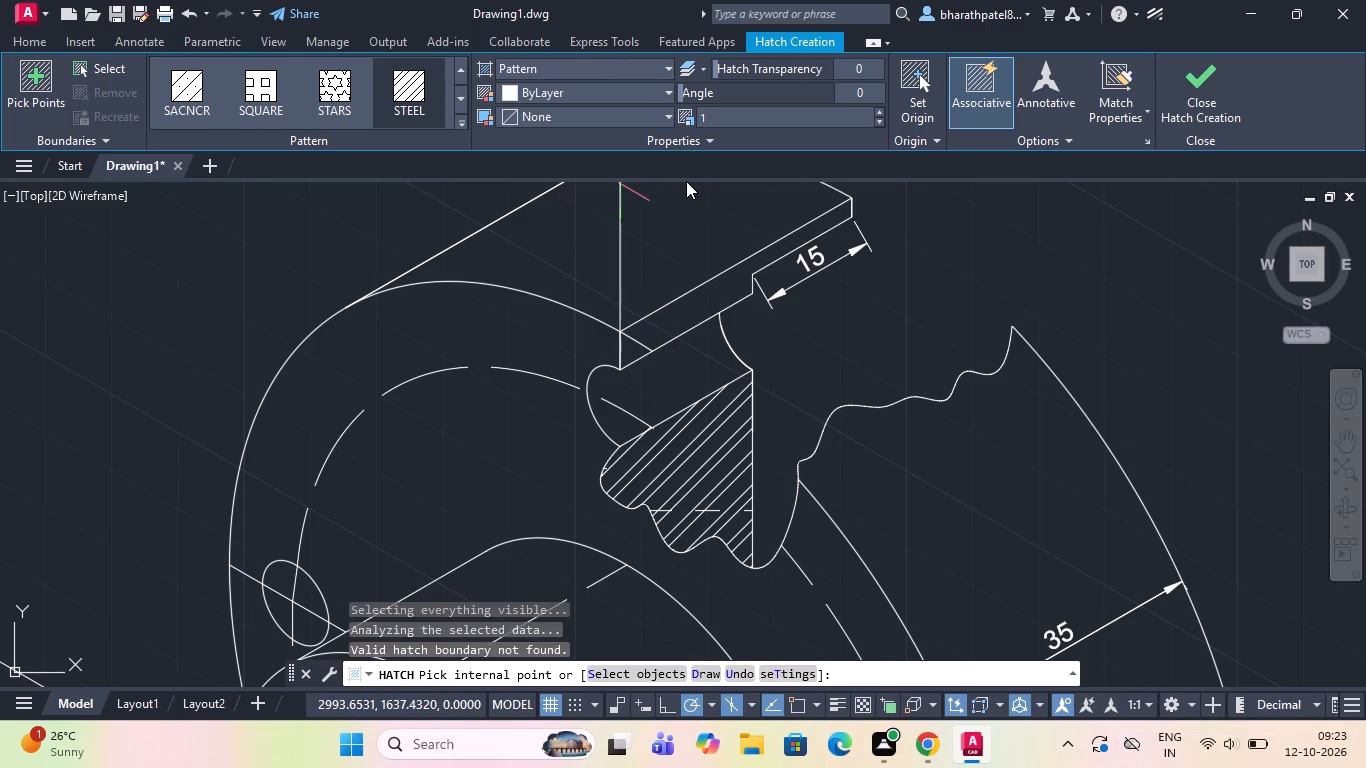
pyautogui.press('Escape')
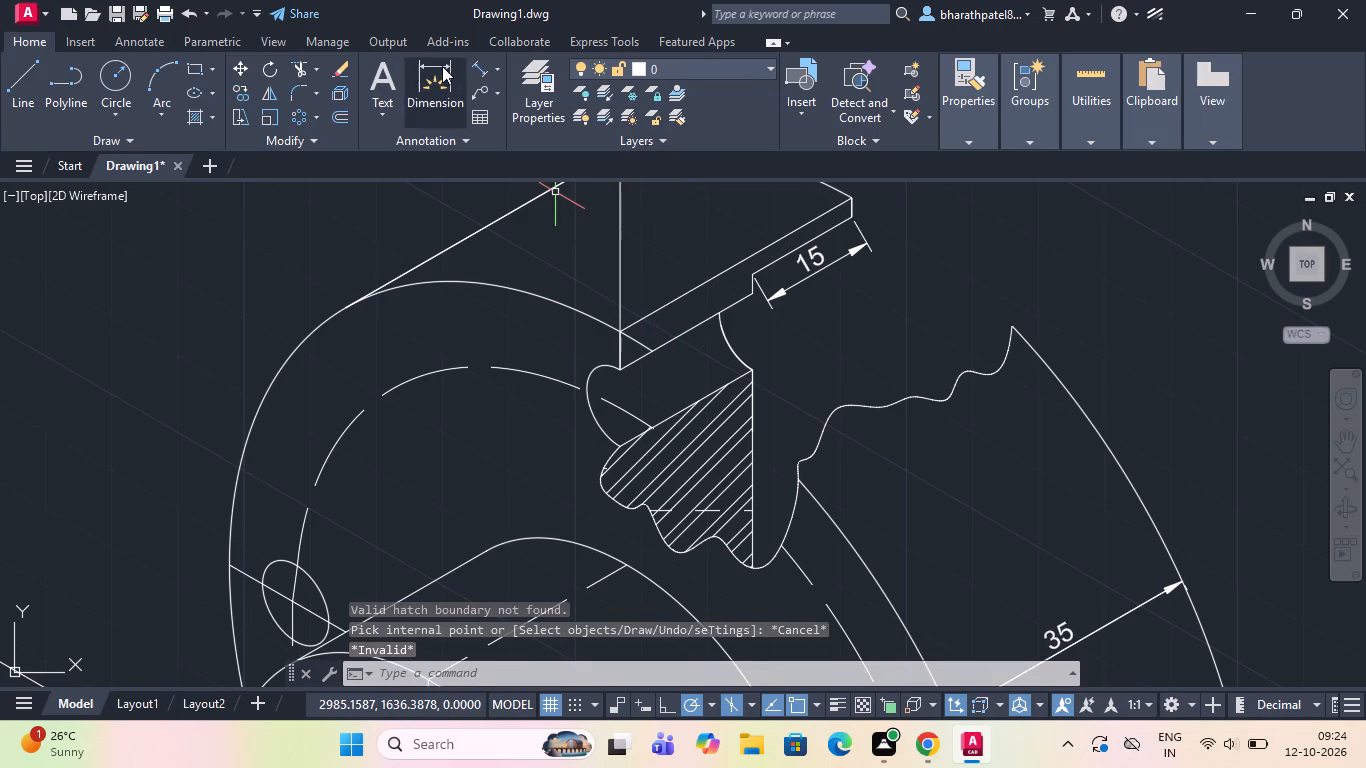
# Trim off the end of the flange's rim arc that crosses into the narrow sloping strip.
pyautogui.click(296, 64)
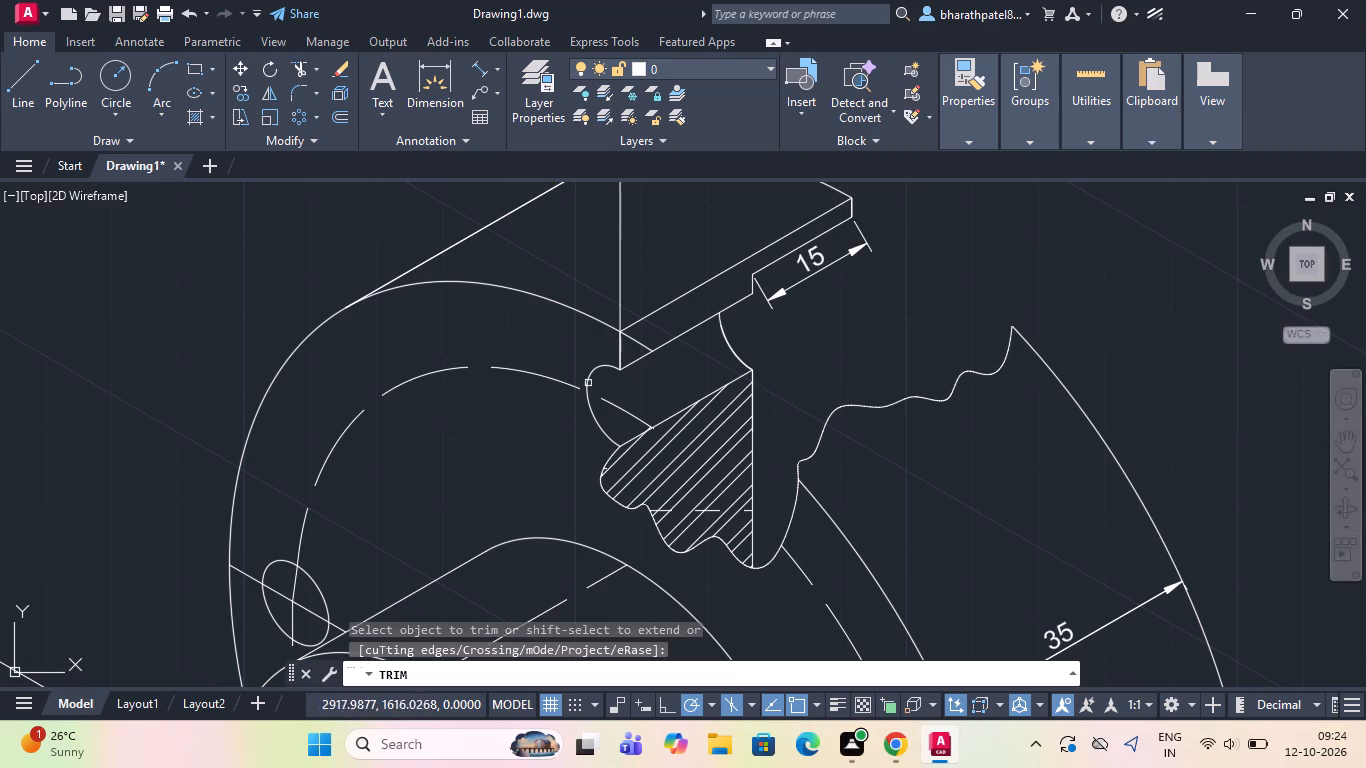
pyautogui.click(642, 343)
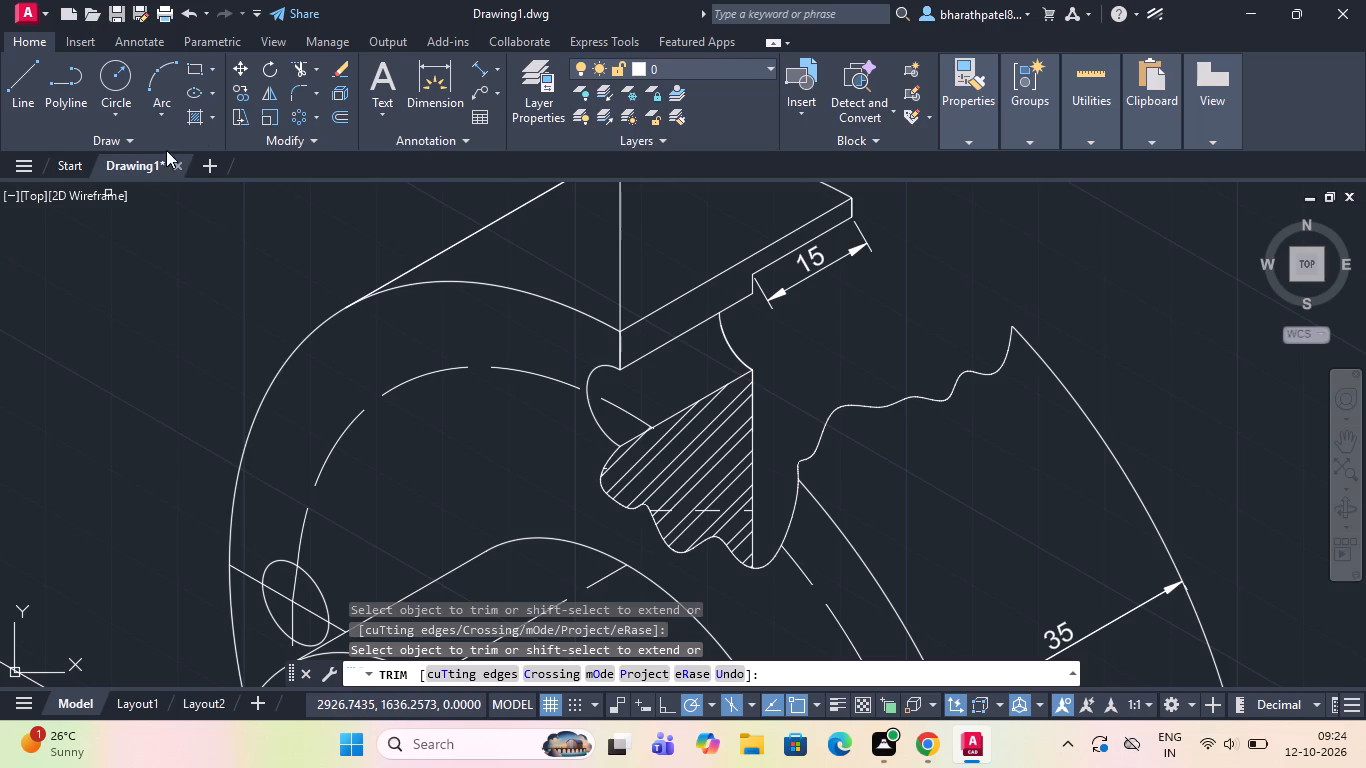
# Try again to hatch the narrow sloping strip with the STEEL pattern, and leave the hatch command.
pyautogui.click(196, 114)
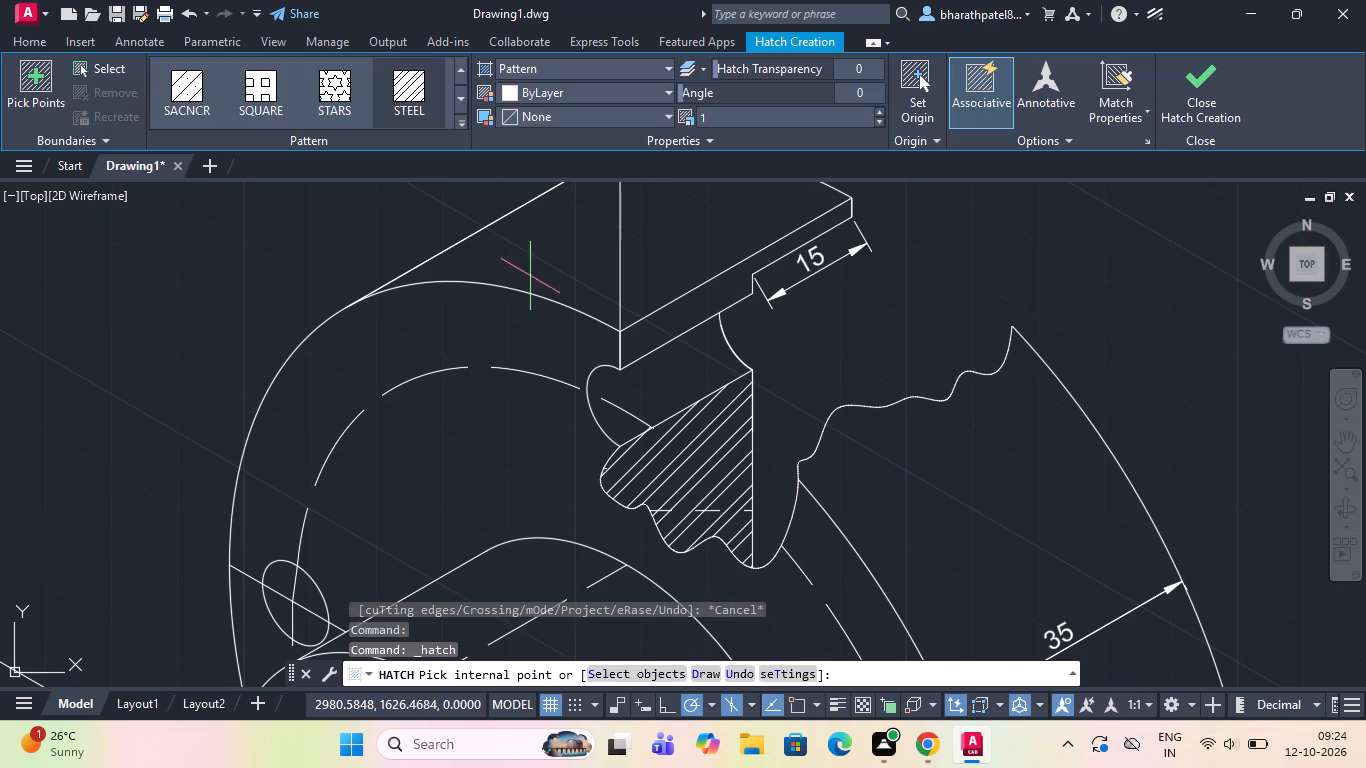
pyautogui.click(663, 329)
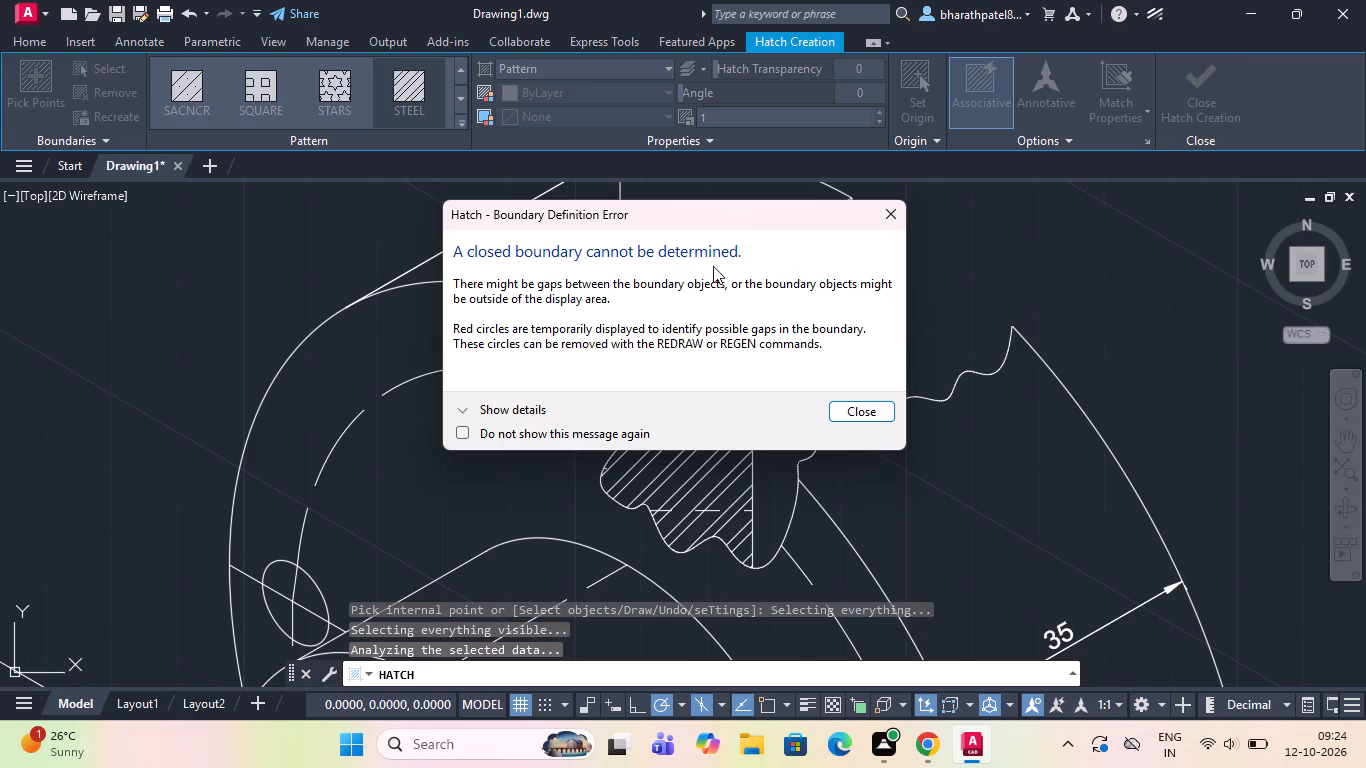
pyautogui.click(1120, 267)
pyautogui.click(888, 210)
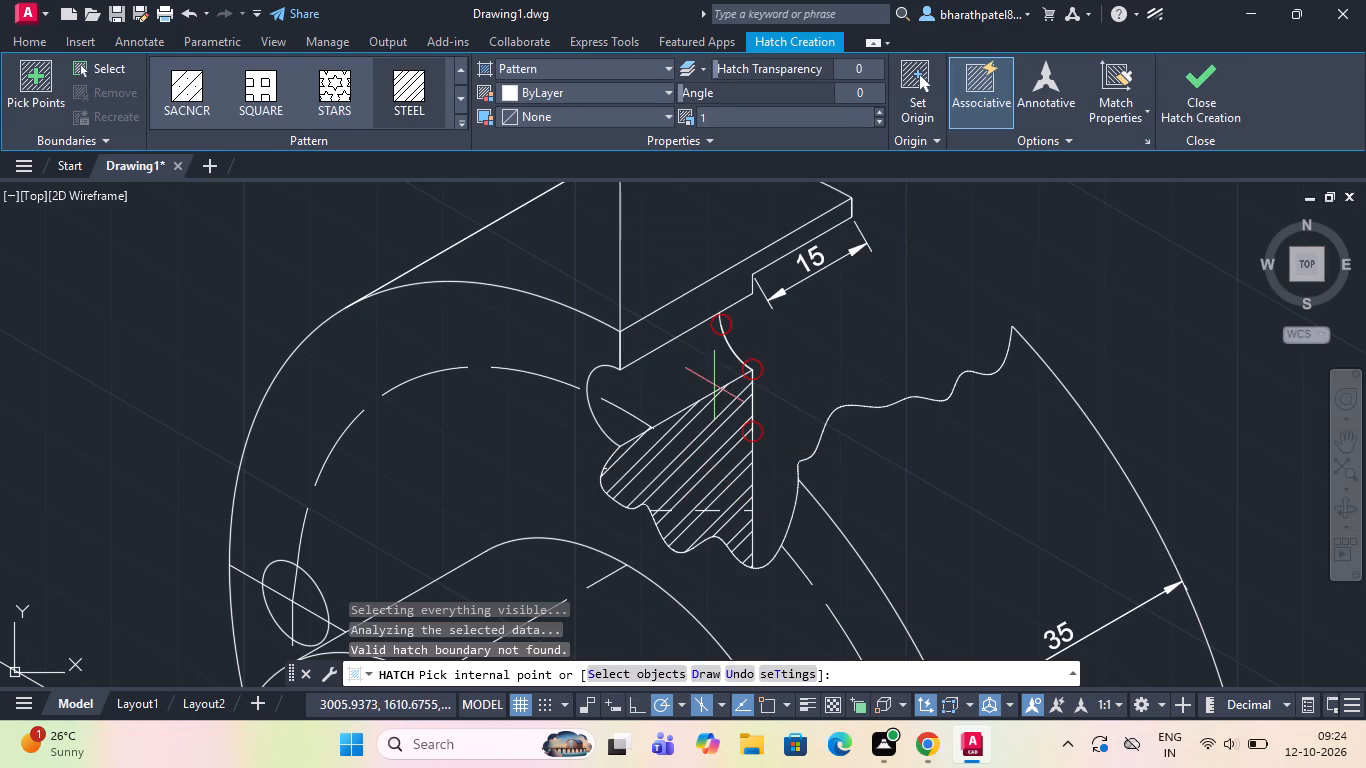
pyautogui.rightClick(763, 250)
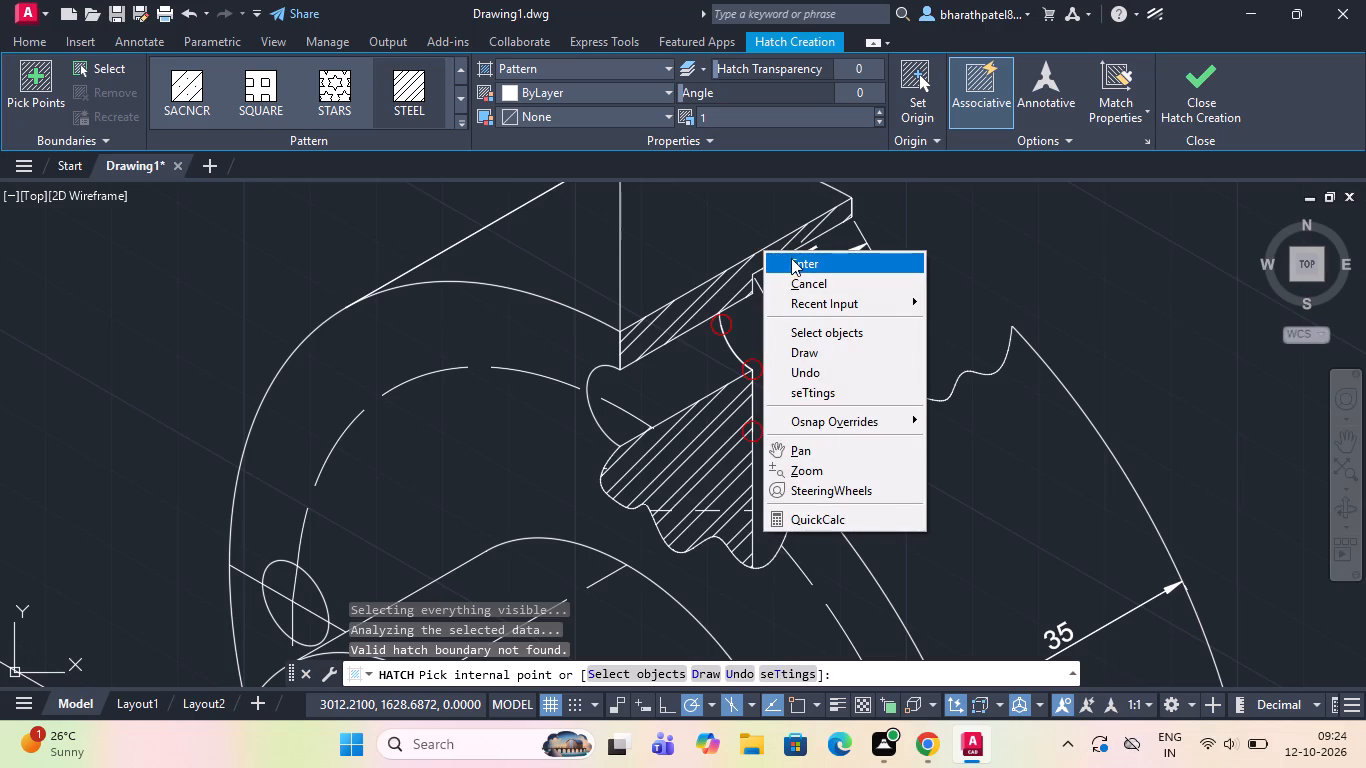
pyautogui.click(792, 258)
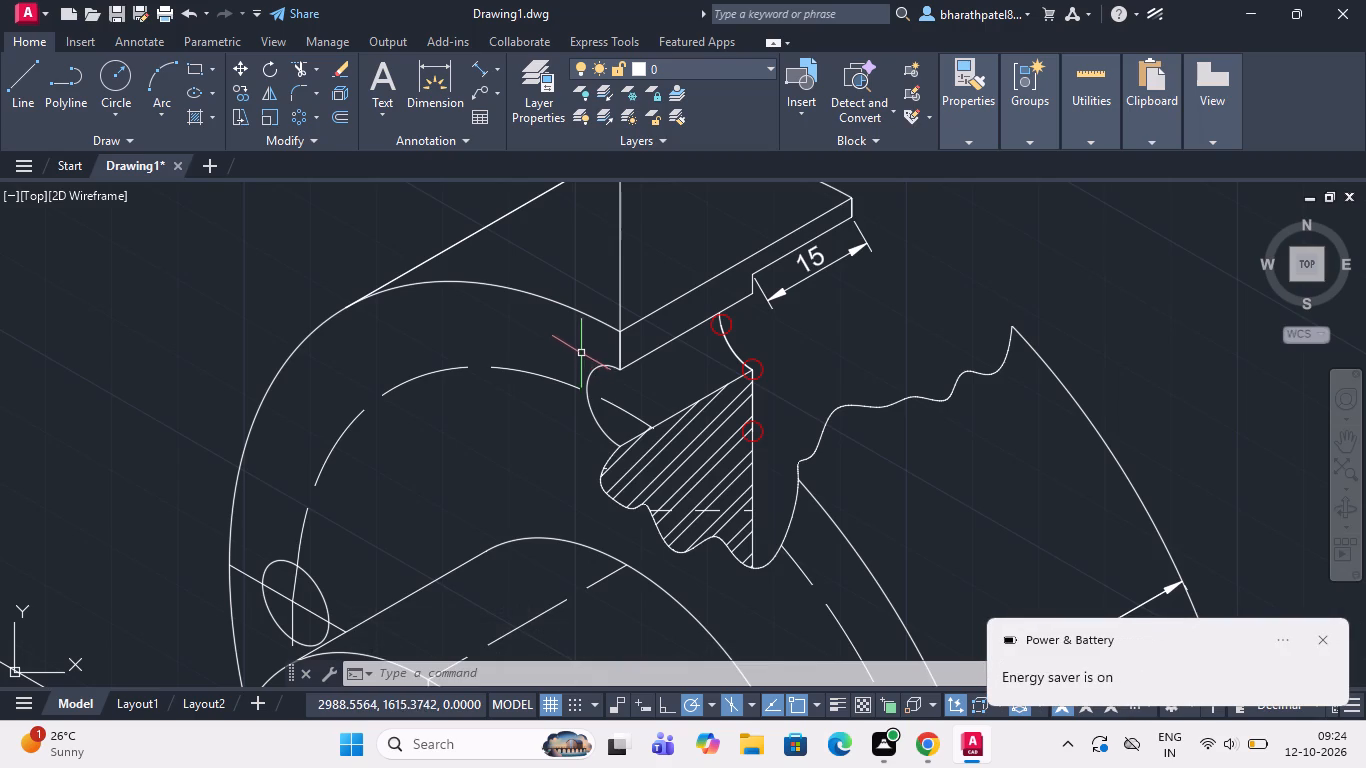
# Draw two short connected line segments at about 30° inside the narrow strip, parallel to its long edges.
pyautogui.scroll(-1, 701, 520)
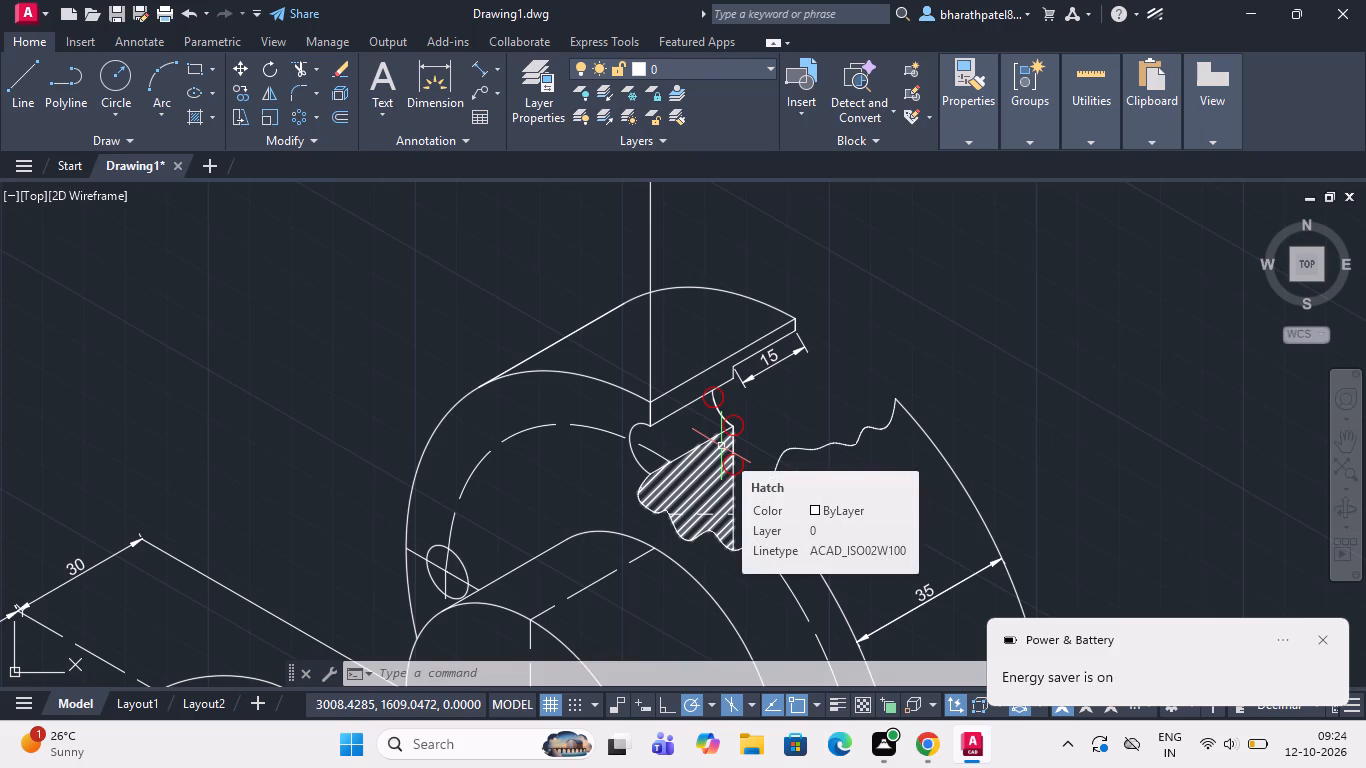
pyautogui.click(16, 94)
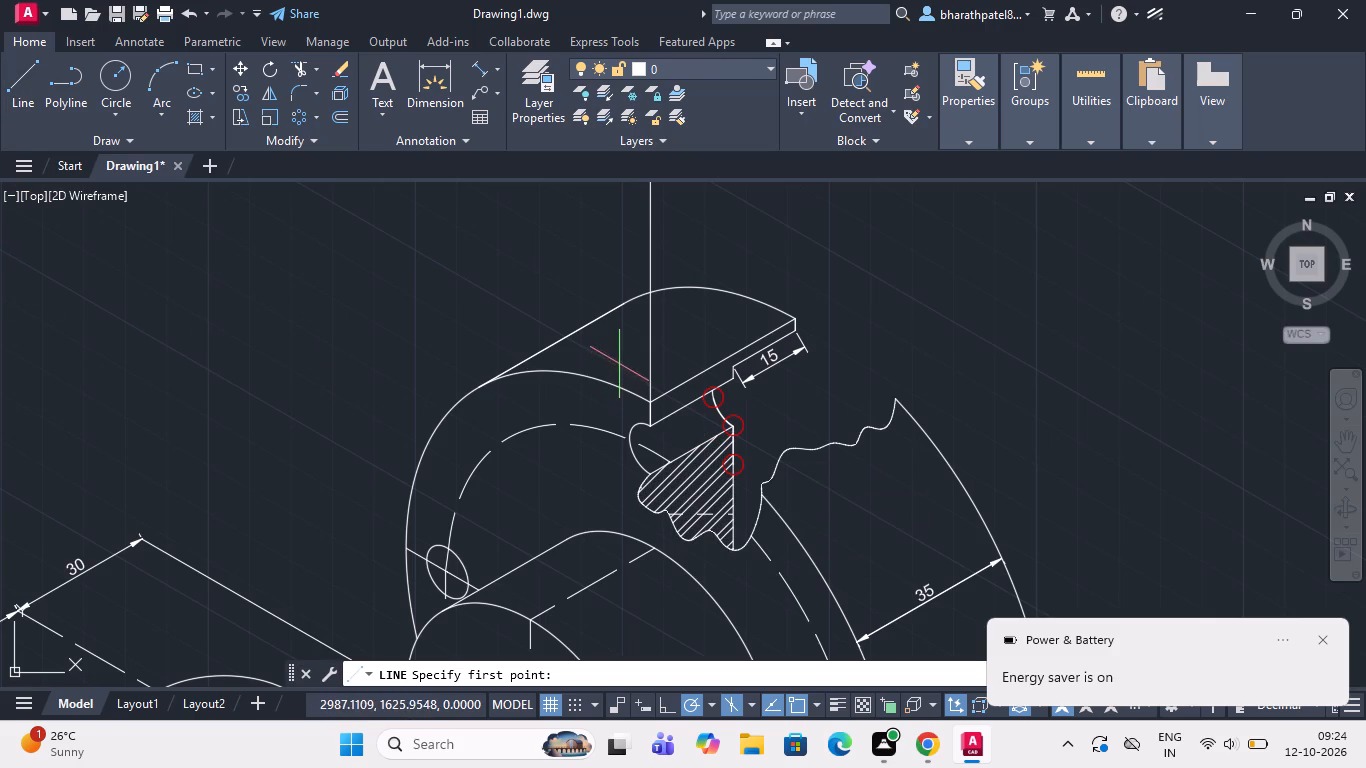
pyautogui.scroll(2, 620, 364)
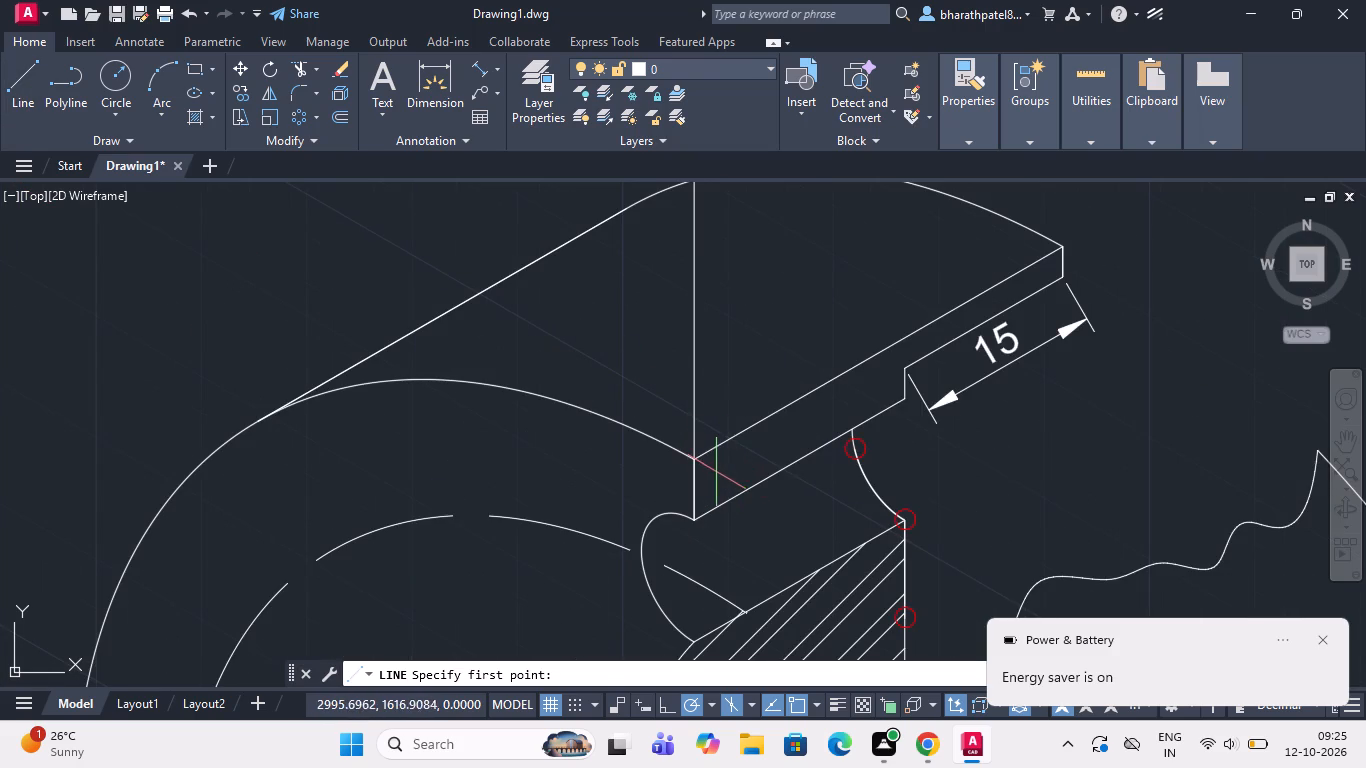
pyautogui.click(722, 473)
pyautogui.click(753, 456)
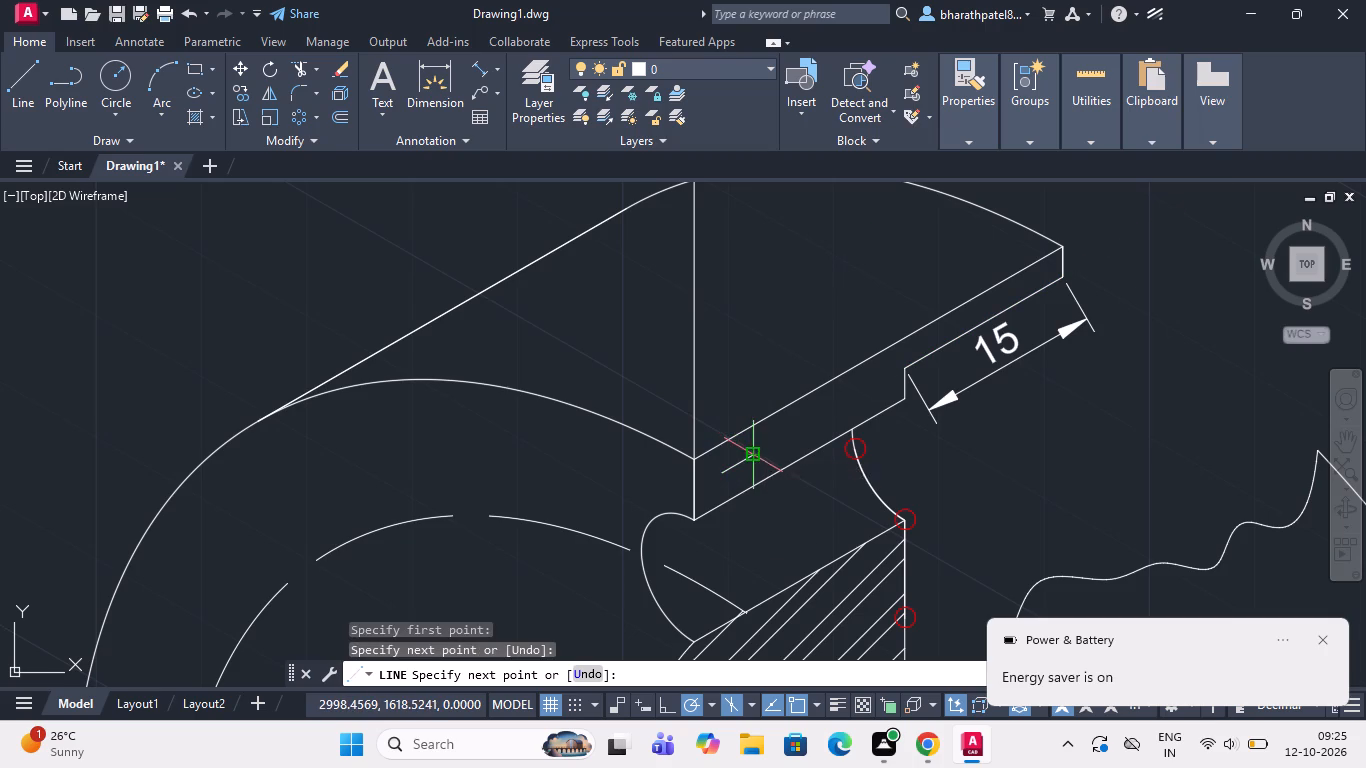
pyautogui.click(822, 412)
pyautogui.press('Escape')
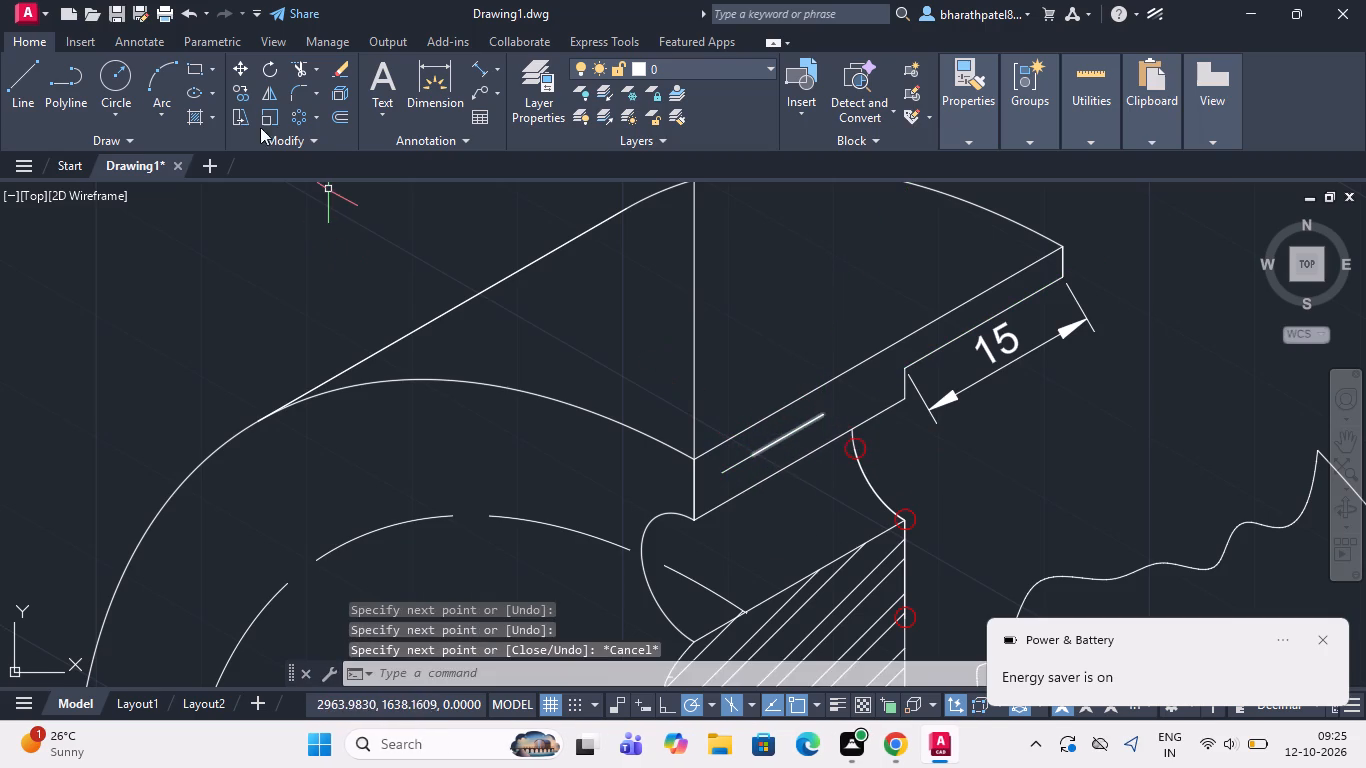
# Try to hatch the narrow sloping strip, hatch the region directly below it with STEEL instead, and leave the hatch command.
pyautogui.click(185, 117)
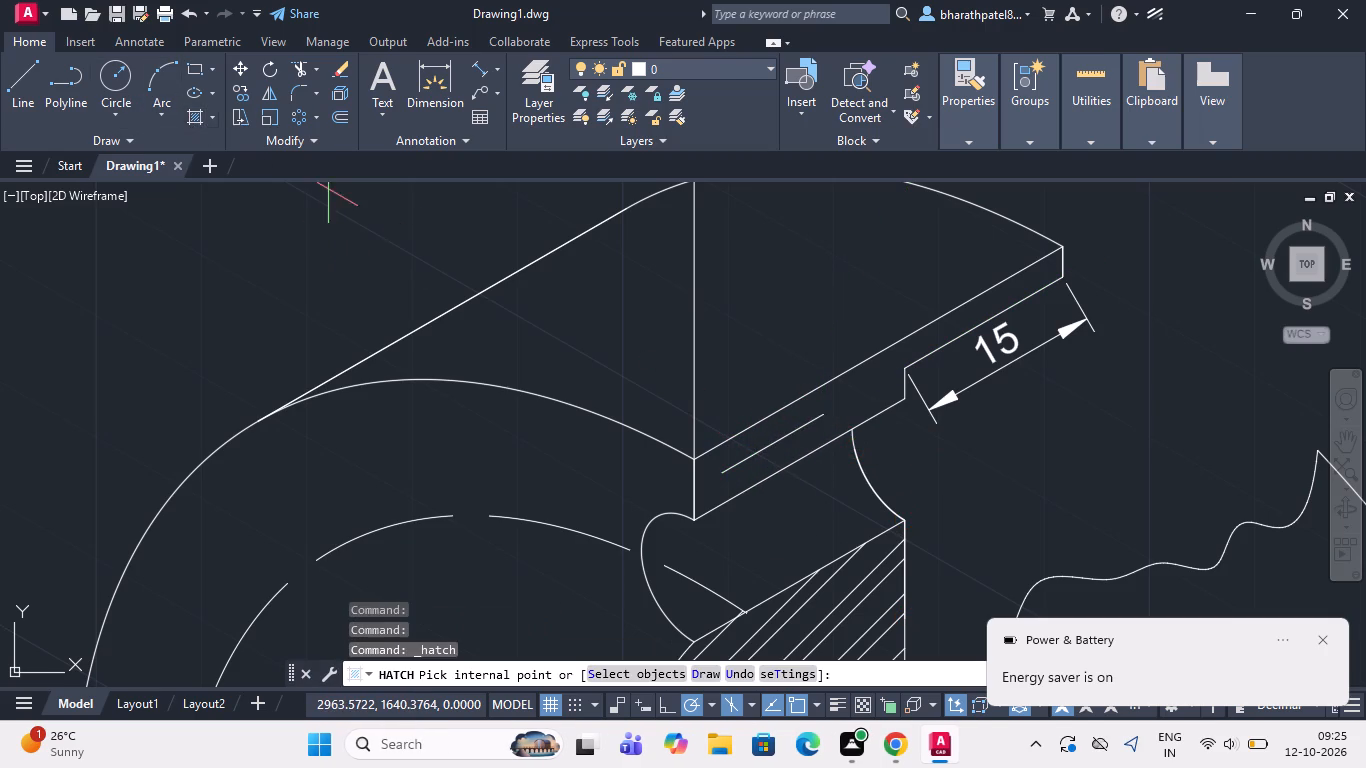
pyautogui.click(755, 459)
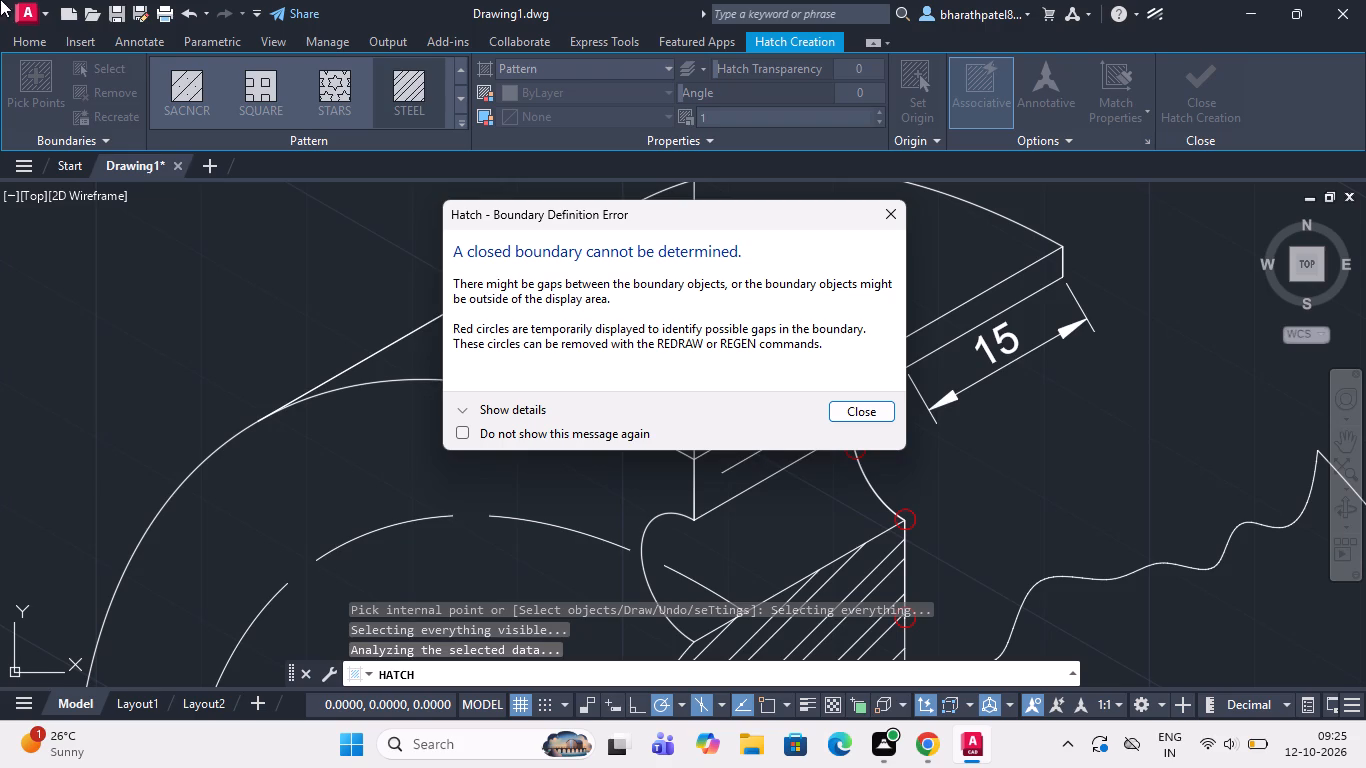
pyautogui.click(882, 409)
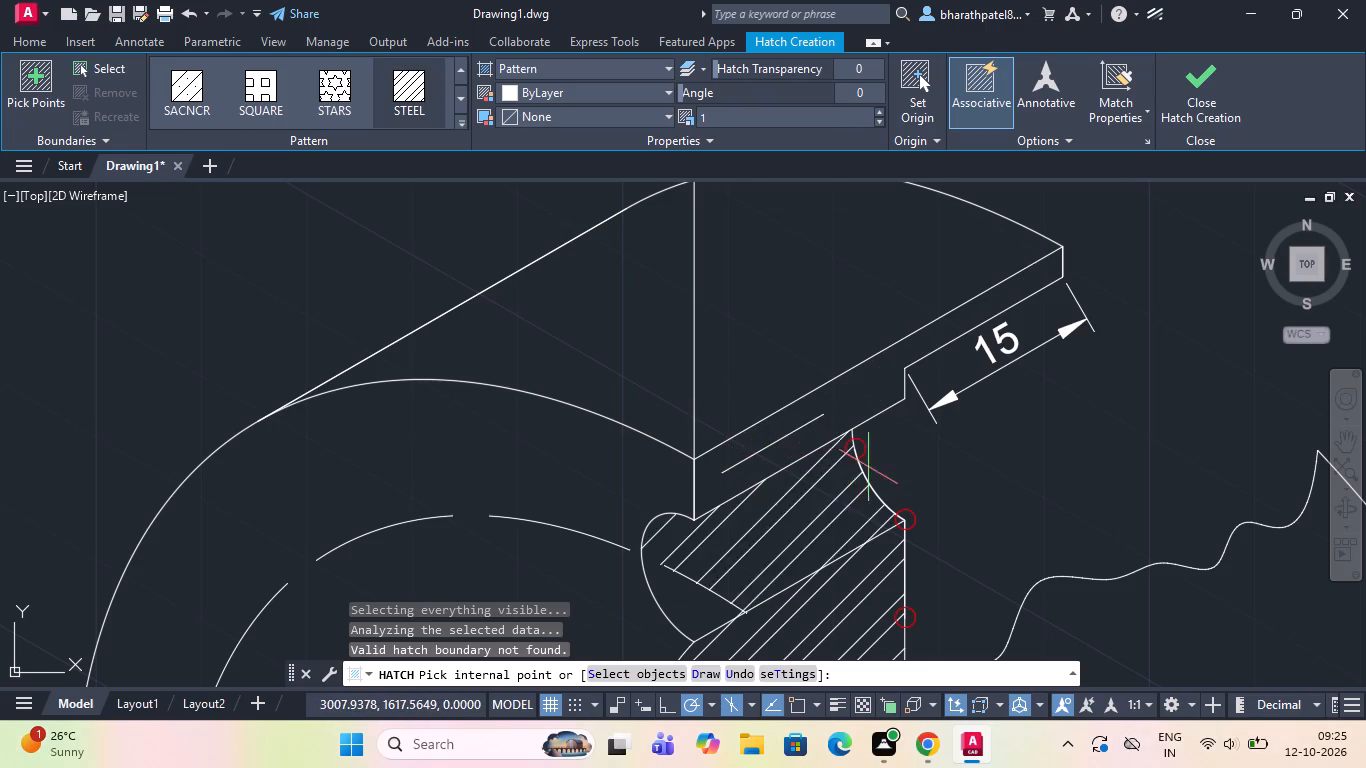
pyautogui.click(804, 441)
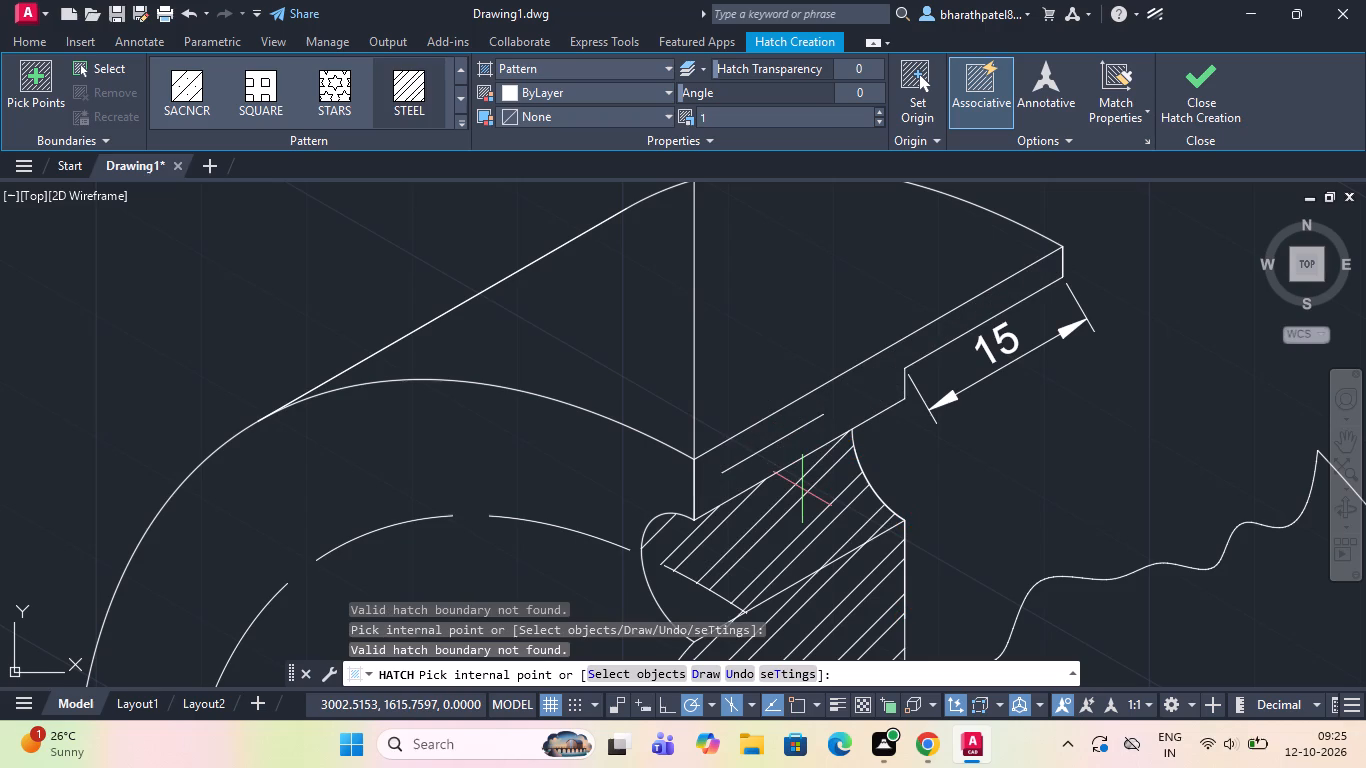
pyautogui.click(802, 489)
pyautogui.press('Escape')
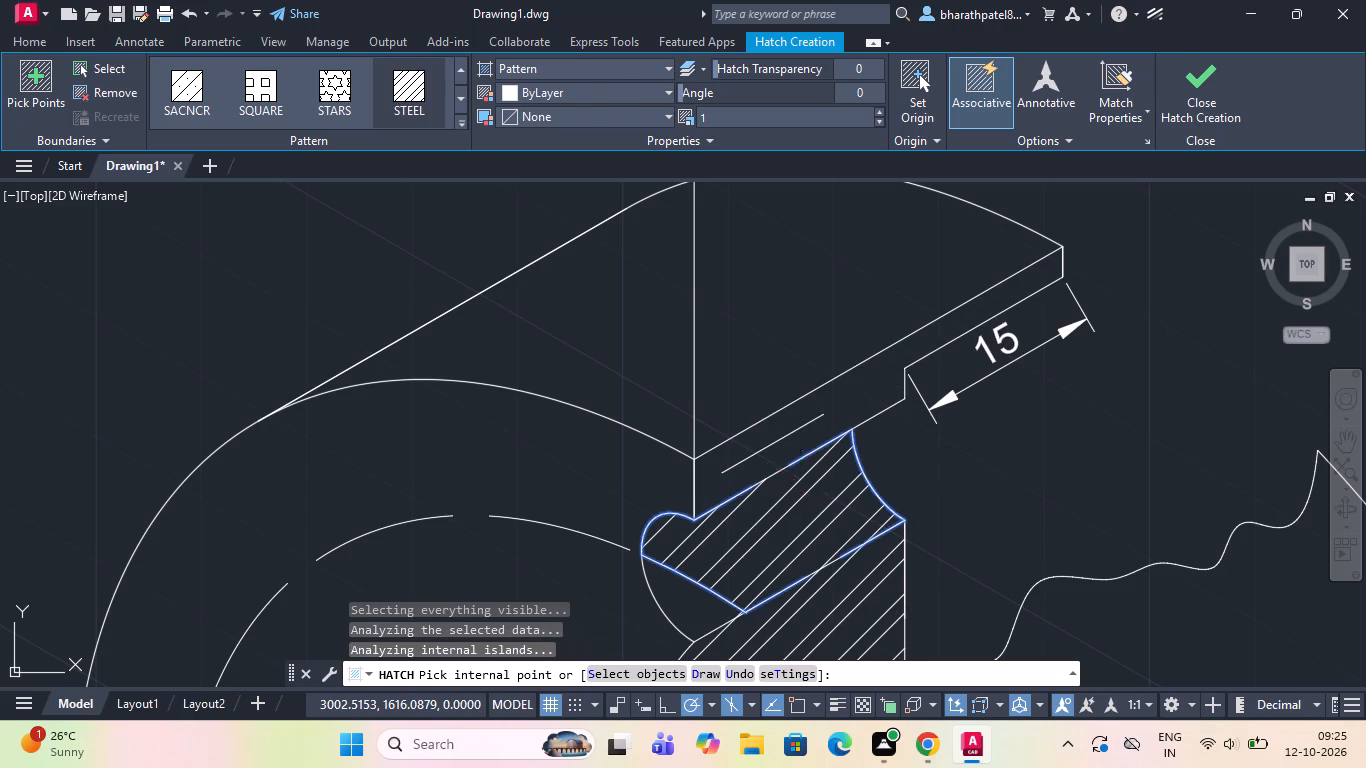
# Erase the STEEL hatch below the narrow strip together with the strip's long lower edge line.
pyautogui.click(800, 503)
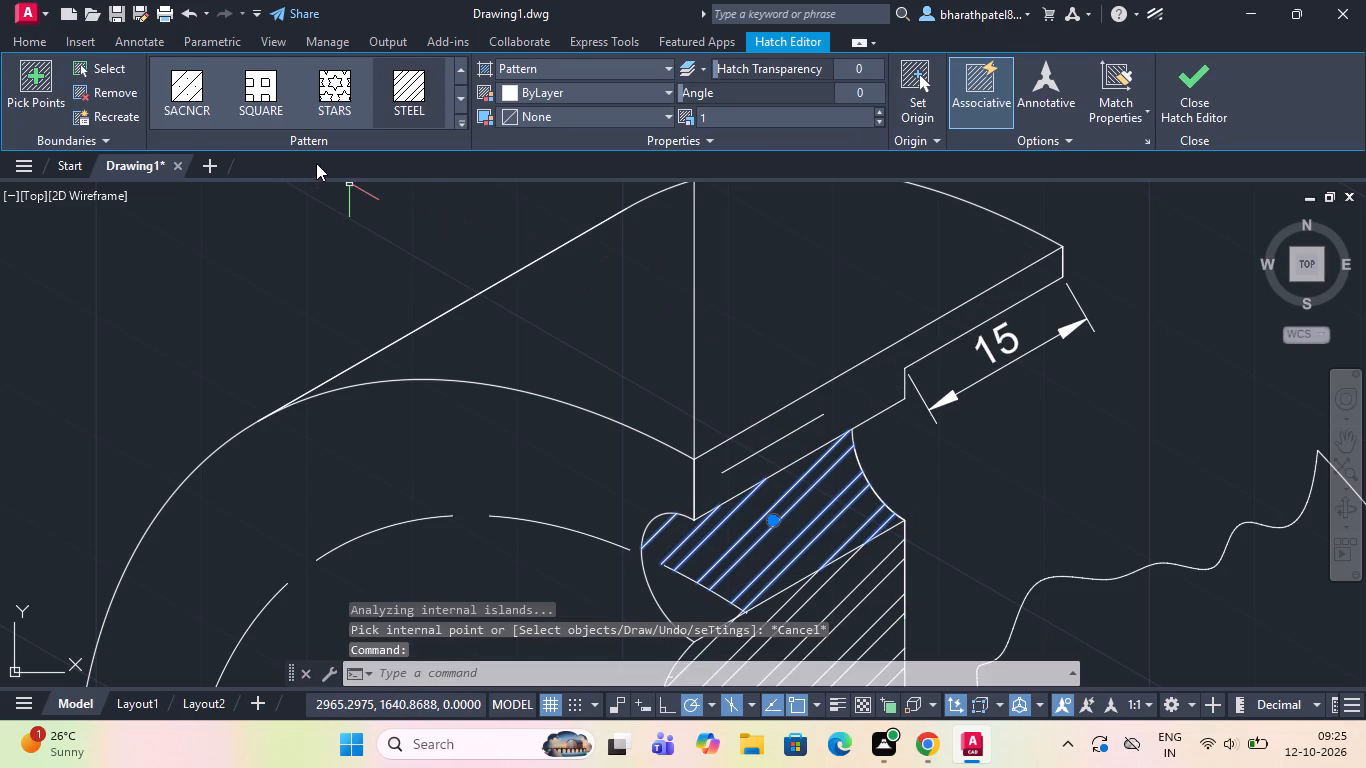
pyautogui.click(412, 74)
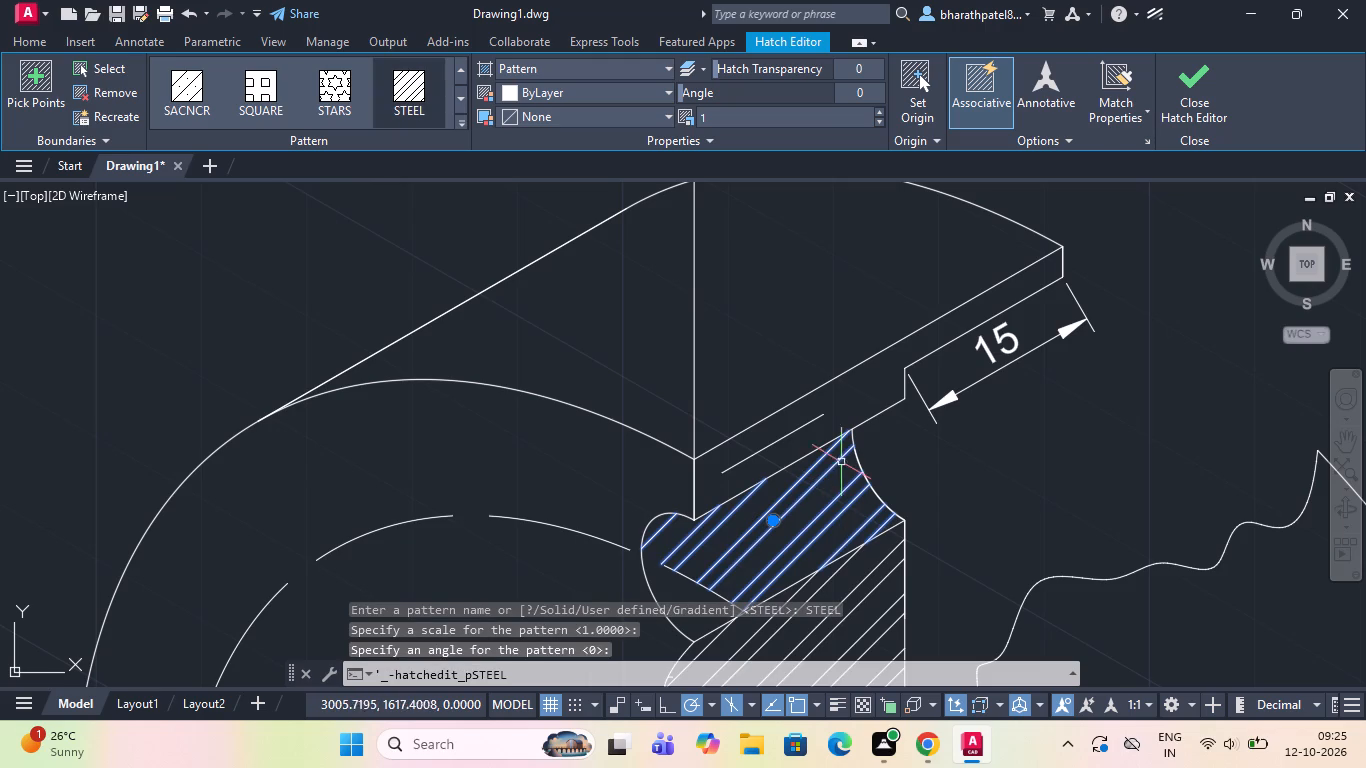
pyautogui.click(832, 416)
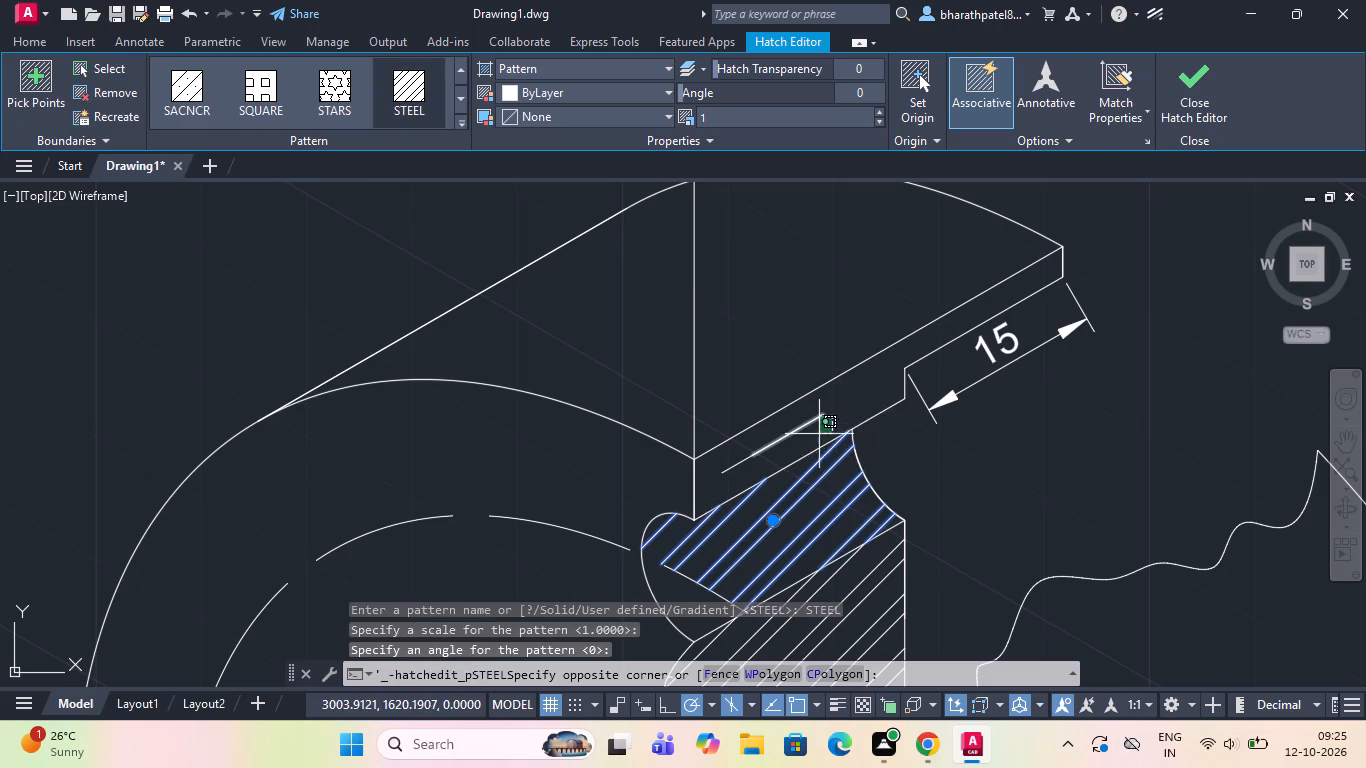
pyautogui.press('Escape')
pyautogui.click(804, 453)
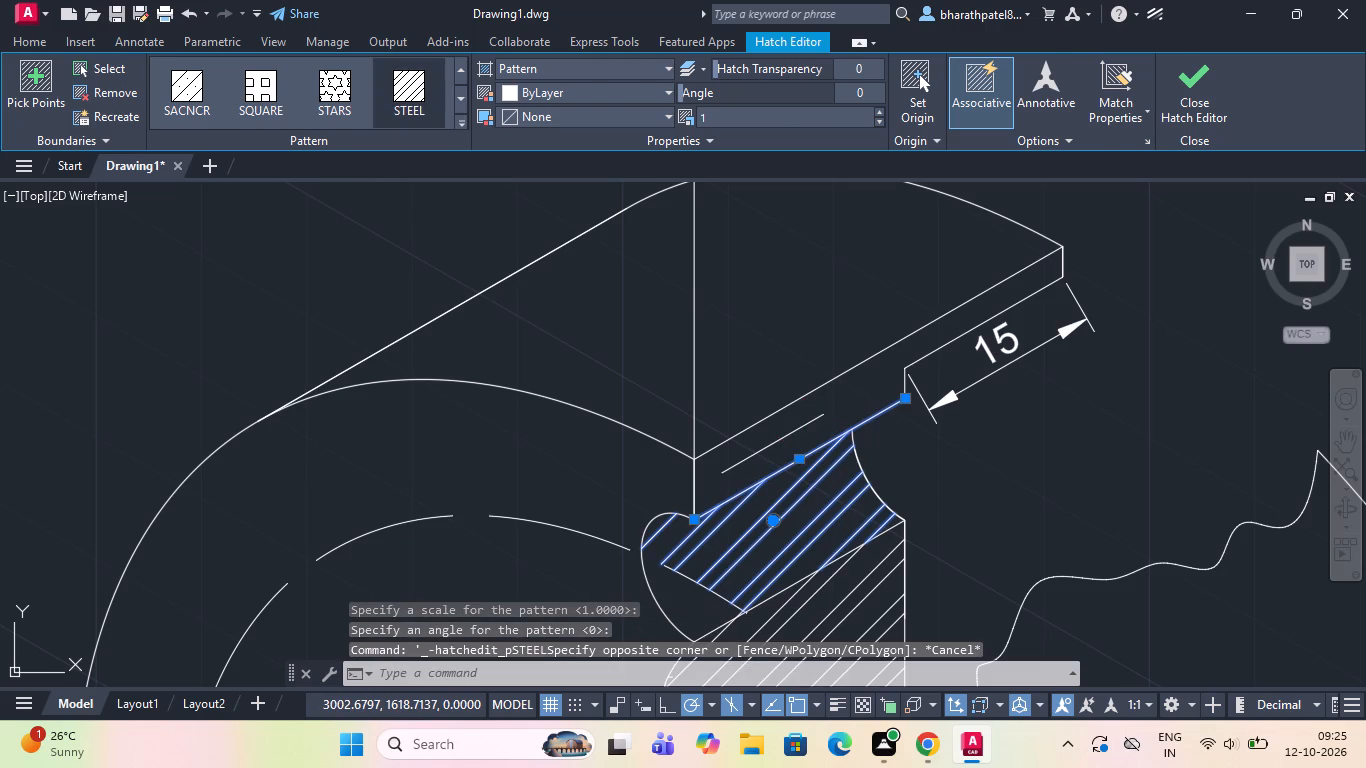
pyautogui.press('Delete')
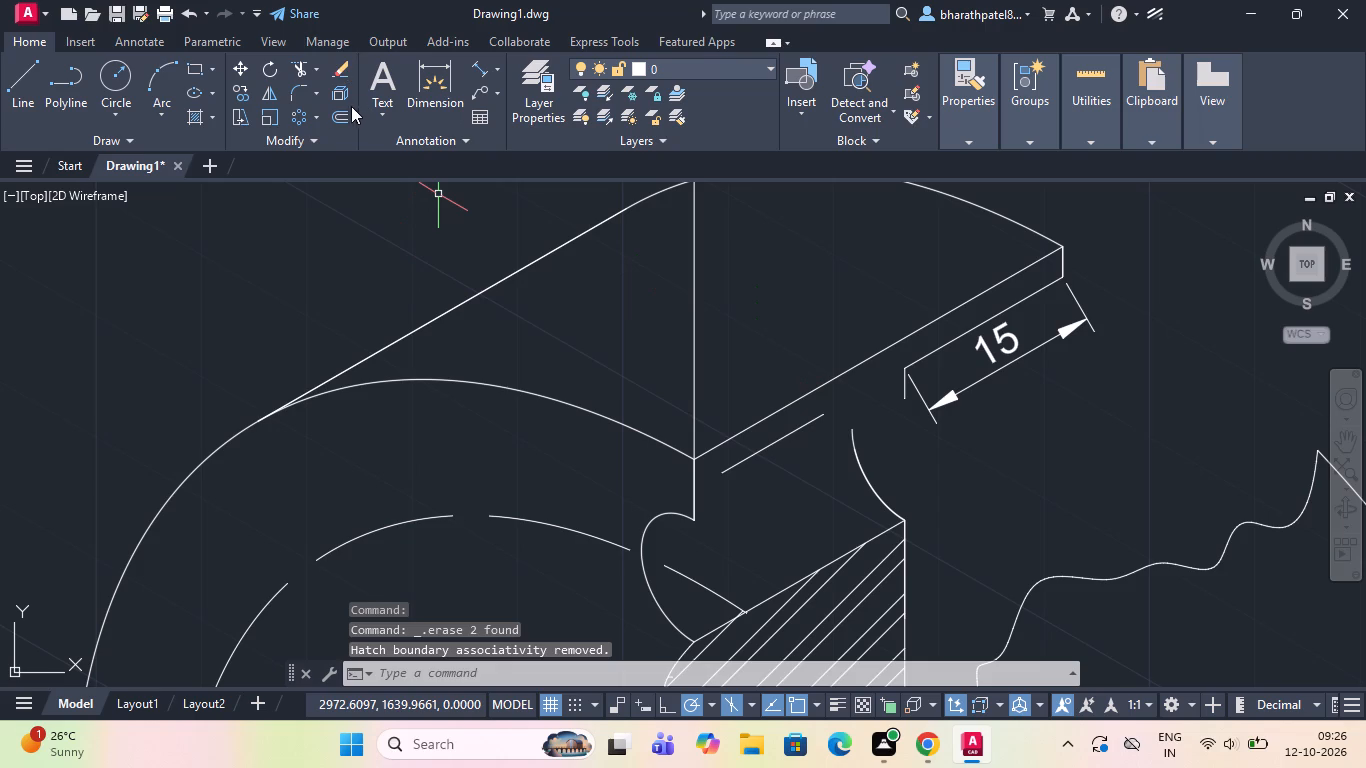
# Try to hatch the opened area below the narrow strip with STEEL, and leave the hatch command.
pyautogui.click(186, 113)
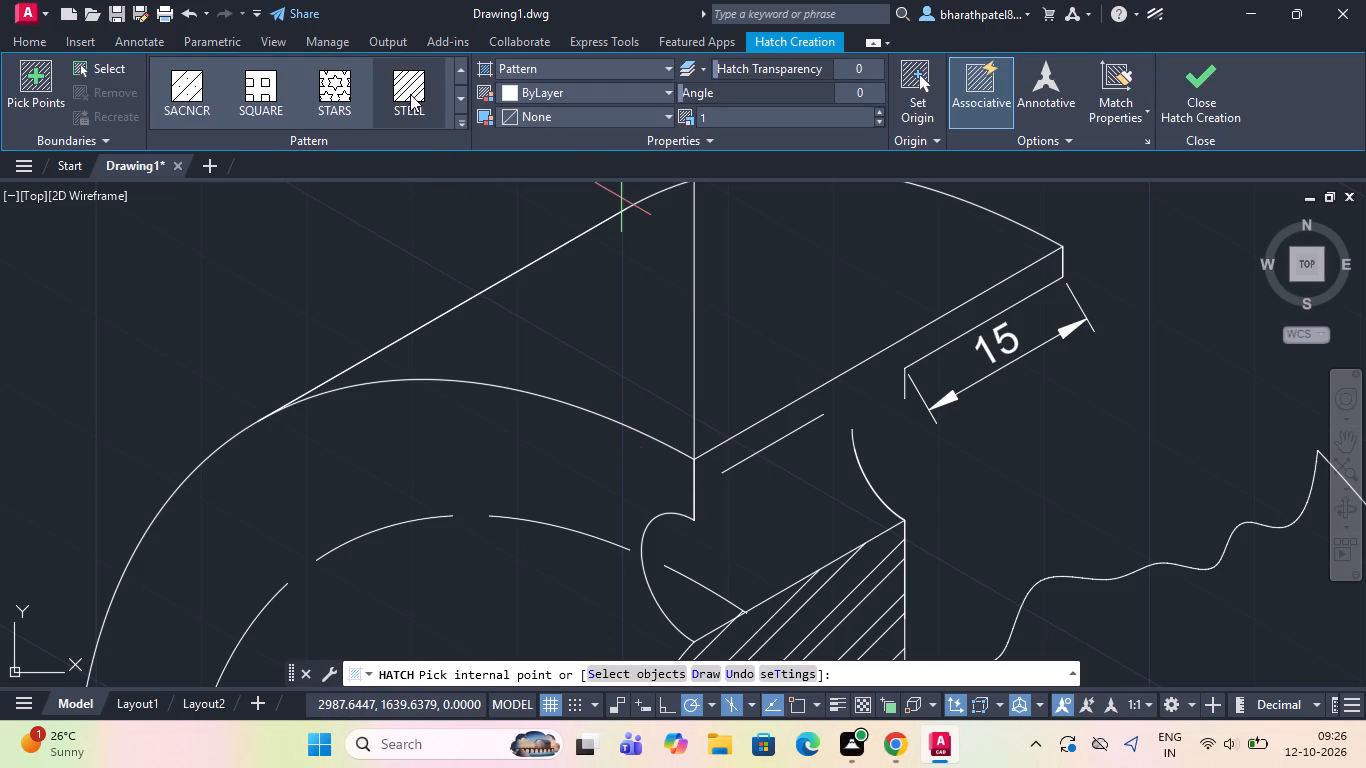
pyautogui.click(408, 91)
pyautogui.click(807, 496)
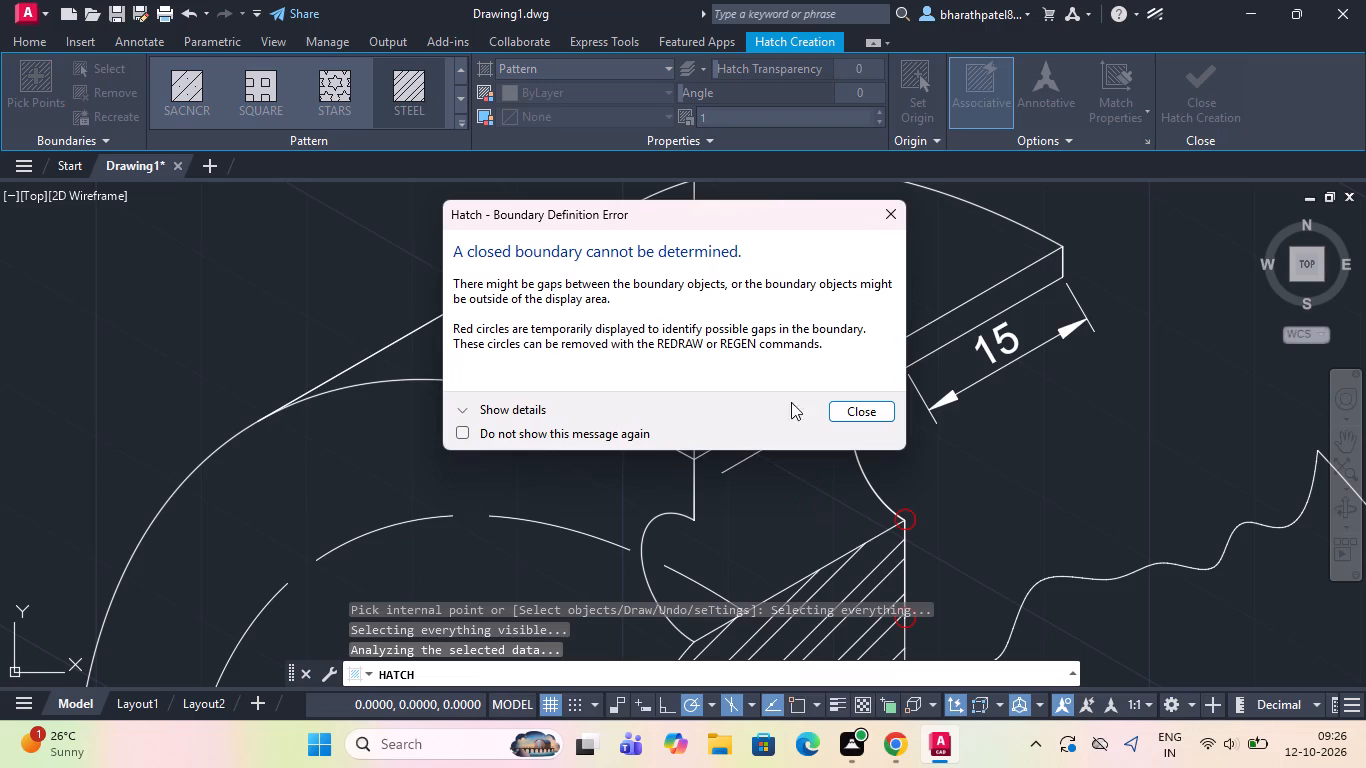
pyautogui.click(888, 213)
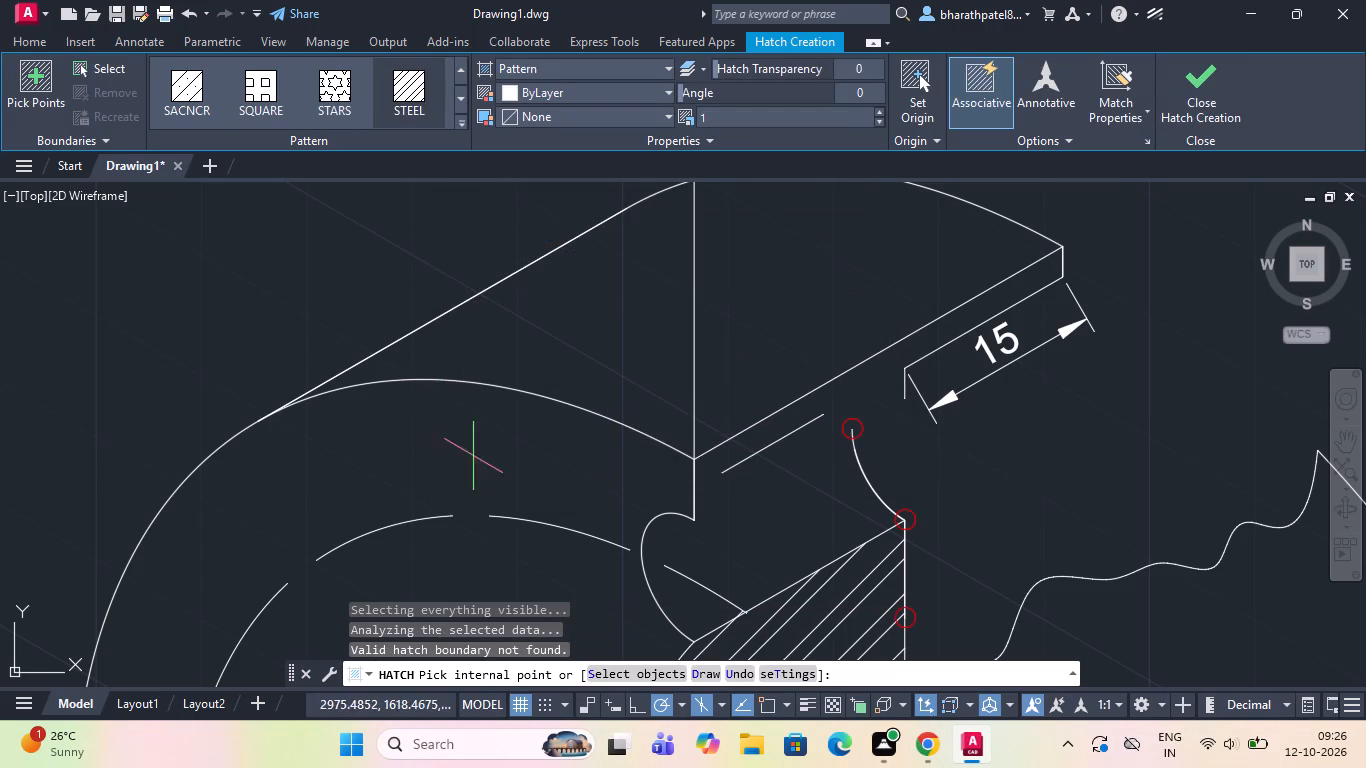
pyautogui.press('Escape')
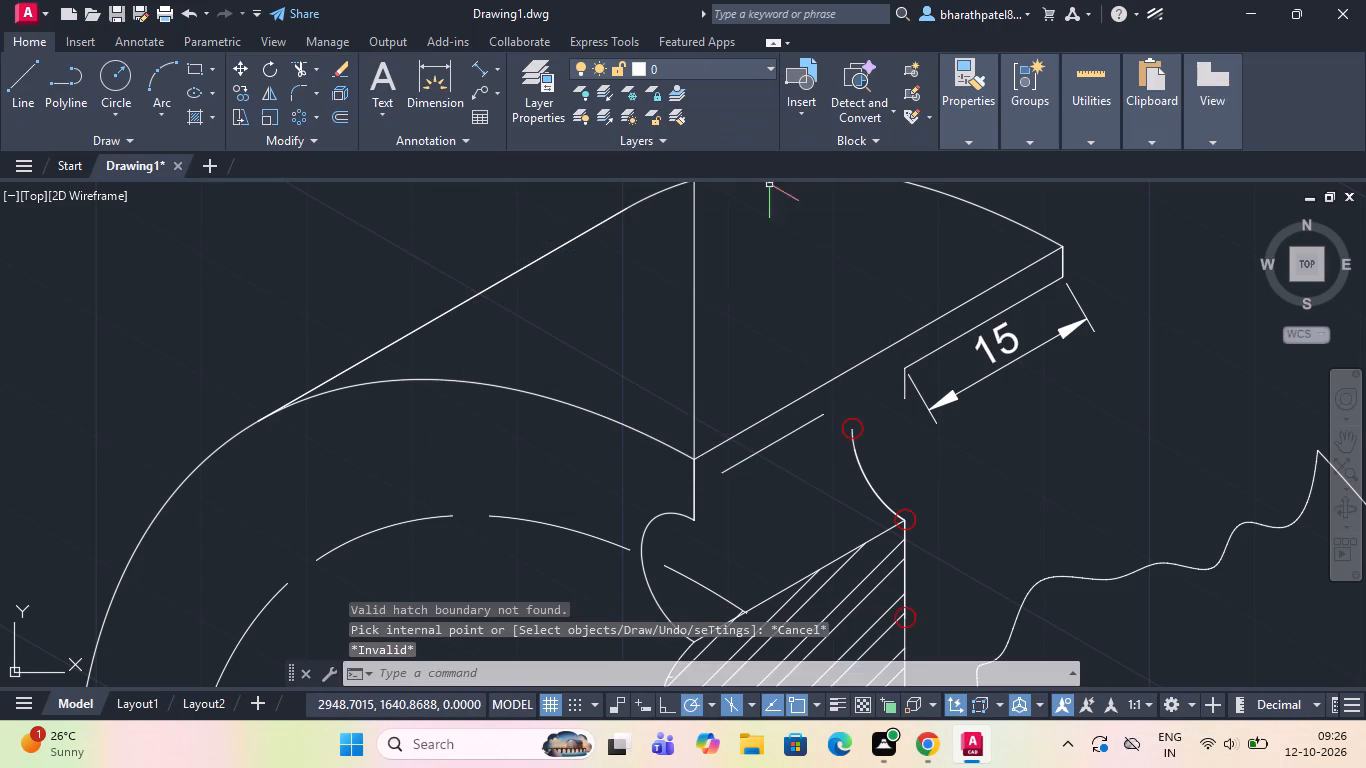
# Draw a line from the lower end of the strip's short vertical edge to the upper end of the curved cutaway edge.
pyautogui.click(19, 93)
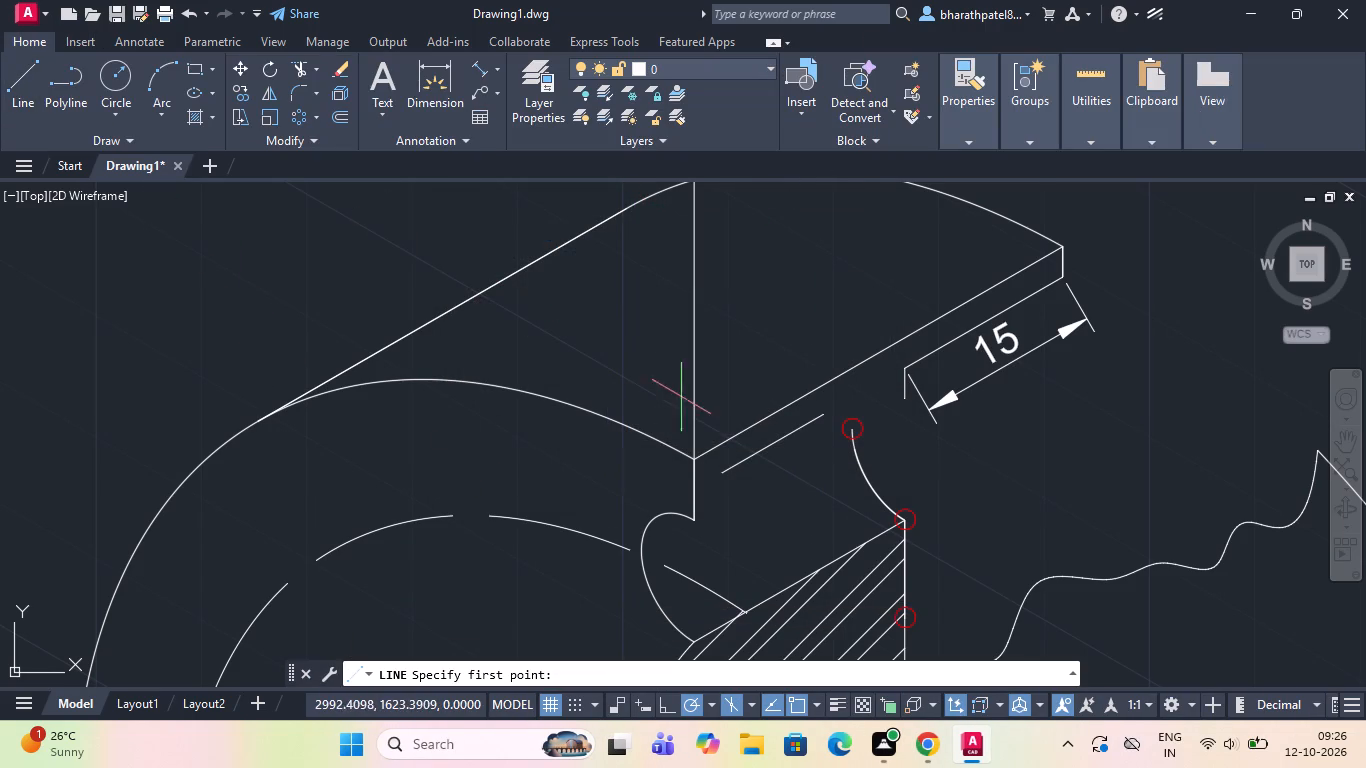
pyautogui.moveTo(690, 526); pyautogui.dragTo(728, 486)
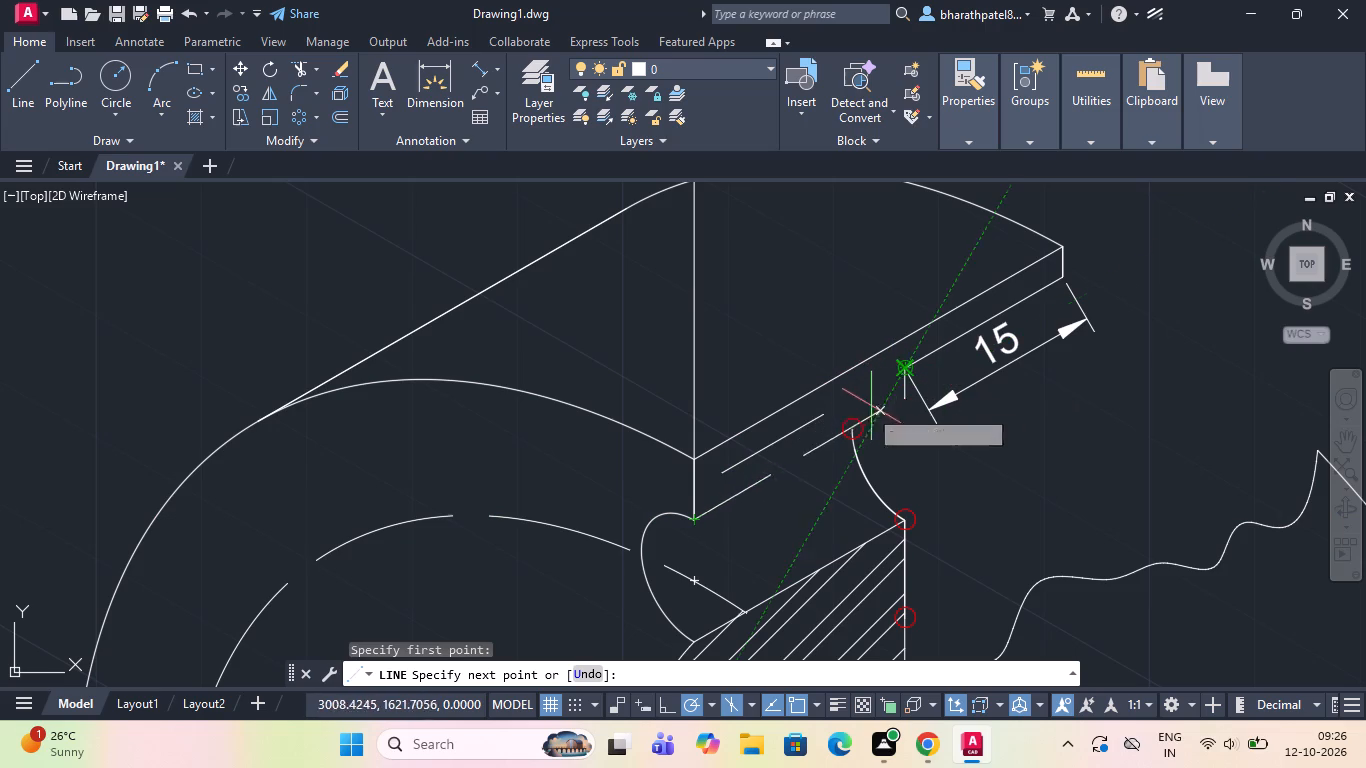
pyautogui.scroll(3, 848, 422)
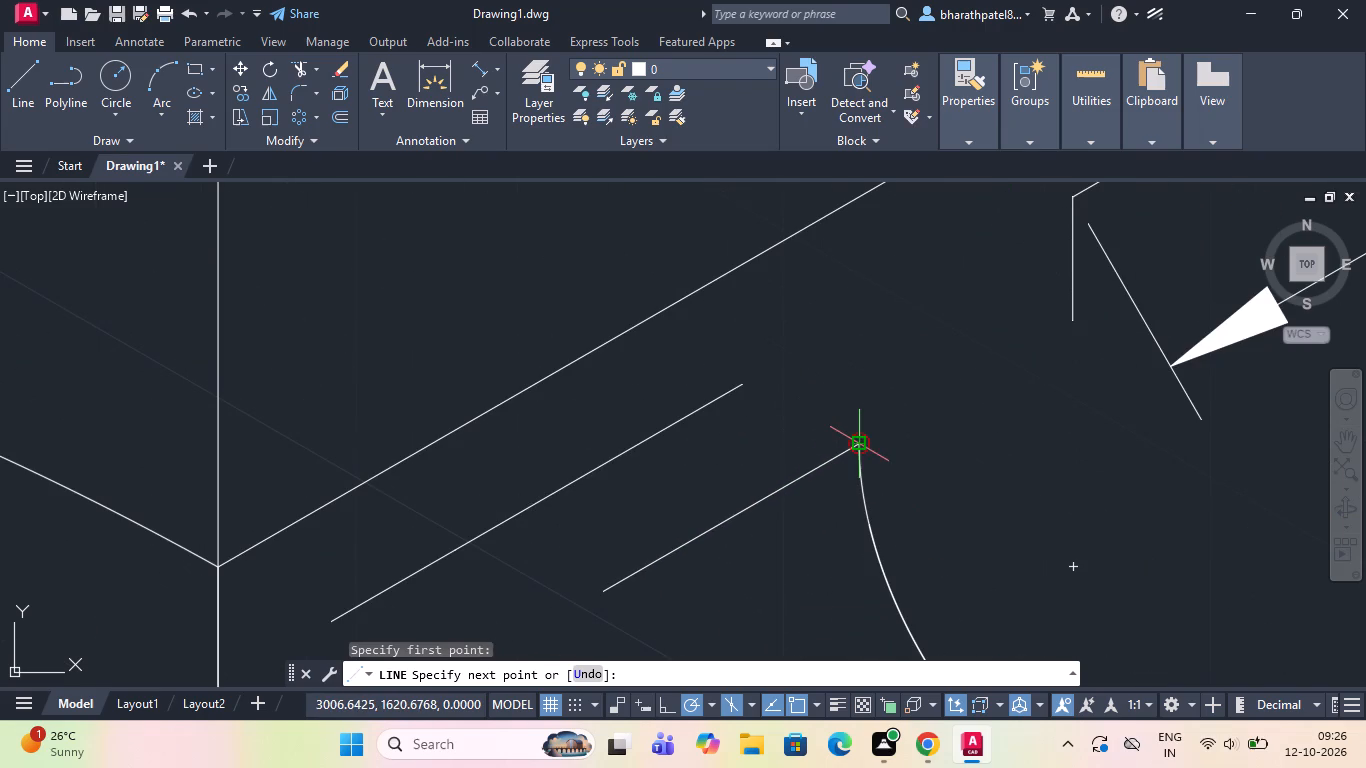
pyautogui.click(860, 439)
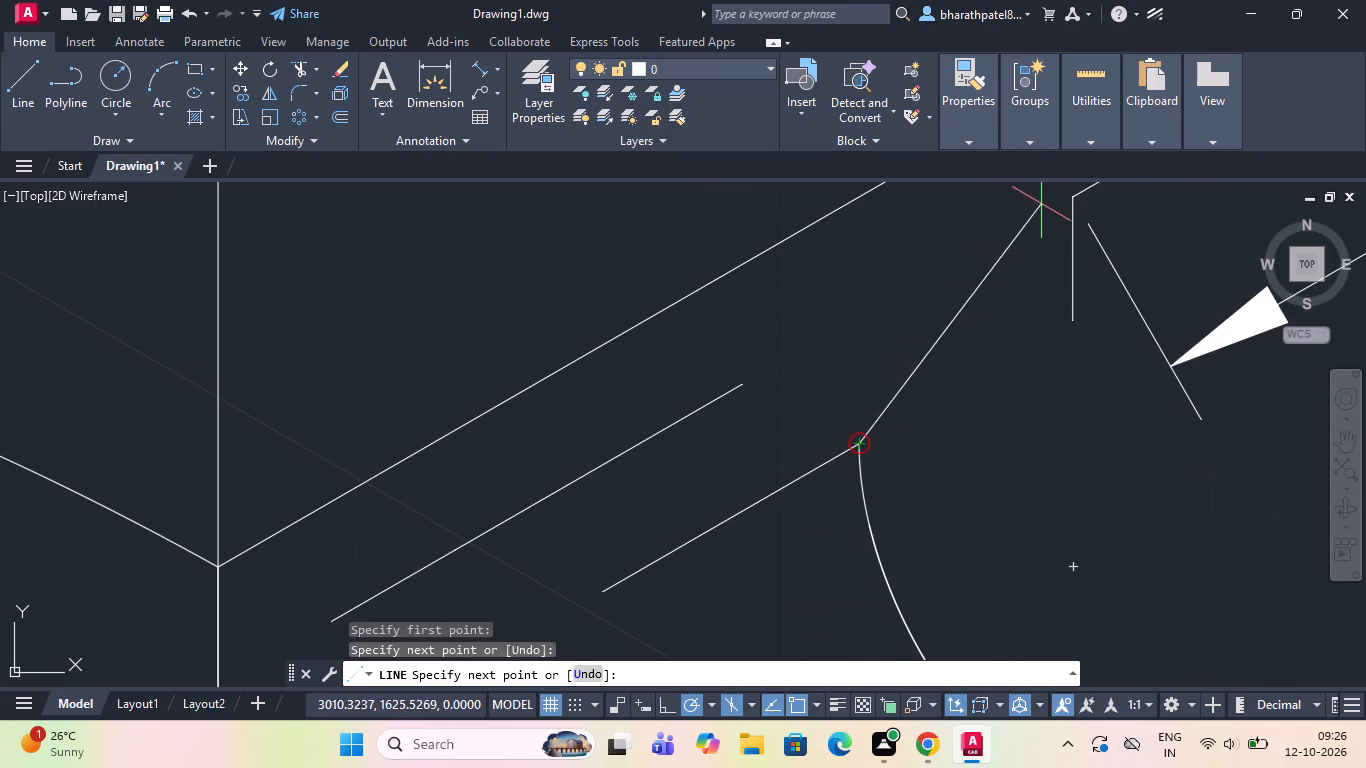
pyautogui.press('Escape')
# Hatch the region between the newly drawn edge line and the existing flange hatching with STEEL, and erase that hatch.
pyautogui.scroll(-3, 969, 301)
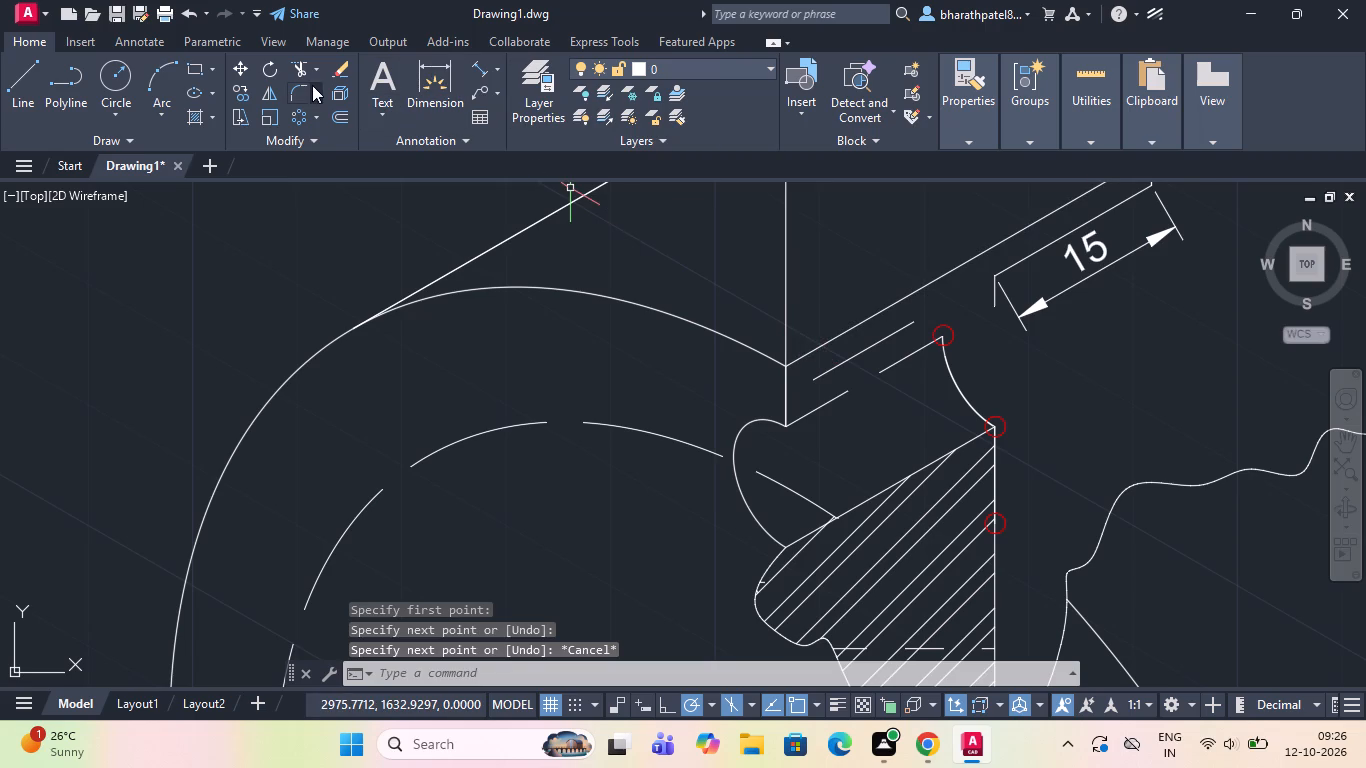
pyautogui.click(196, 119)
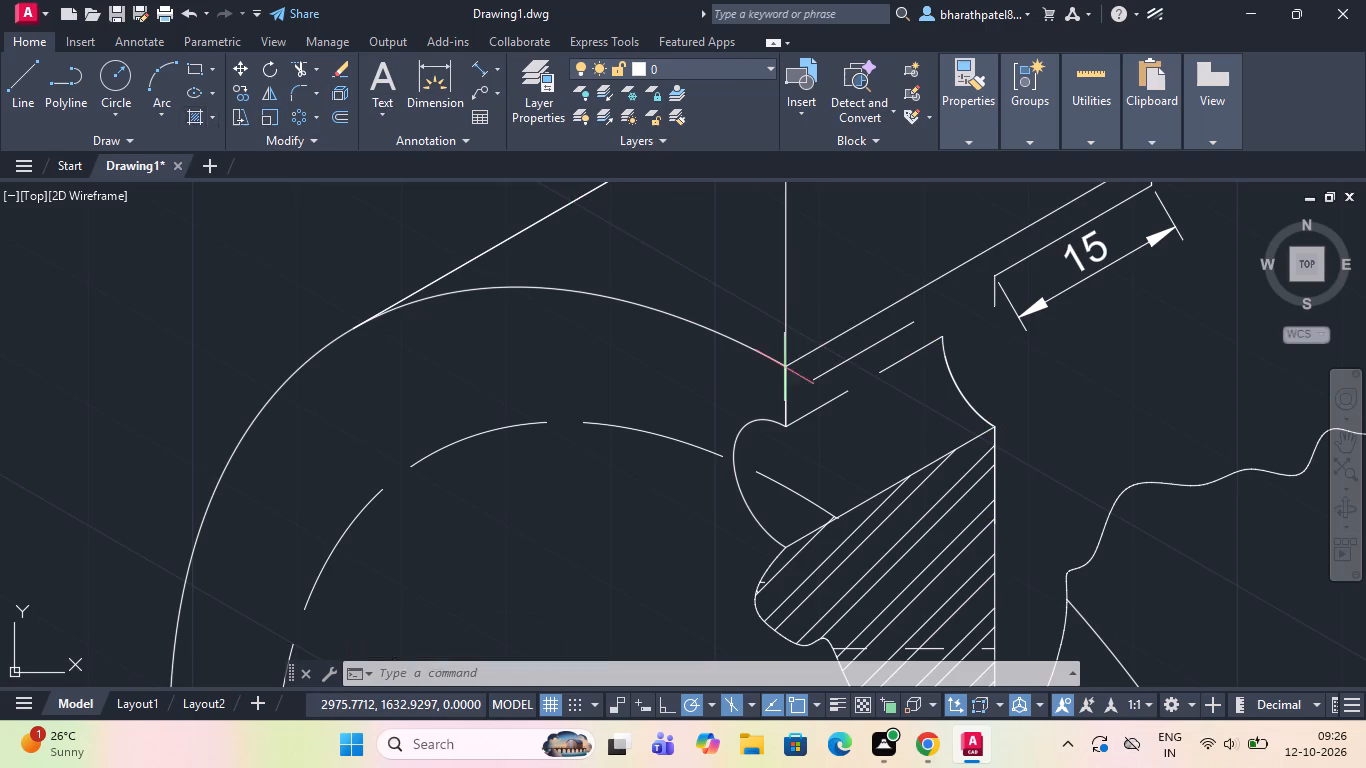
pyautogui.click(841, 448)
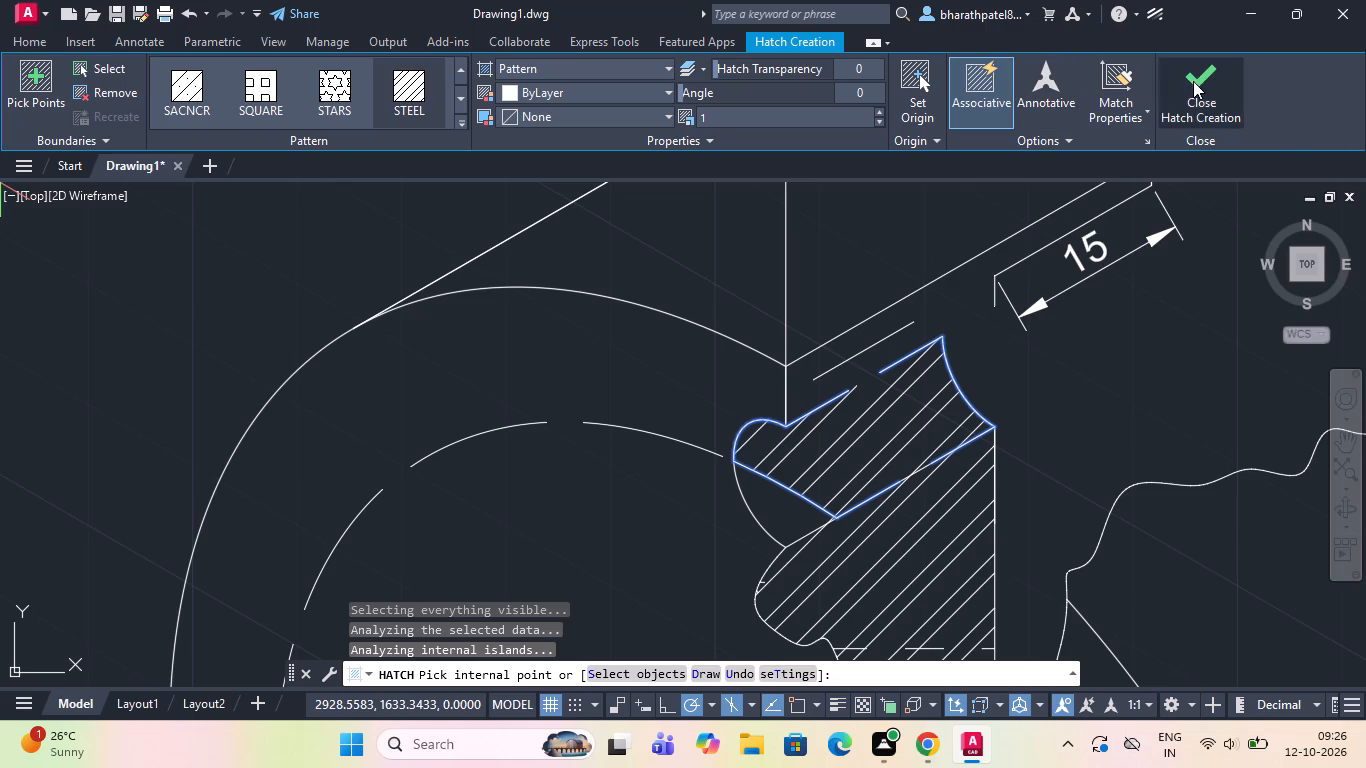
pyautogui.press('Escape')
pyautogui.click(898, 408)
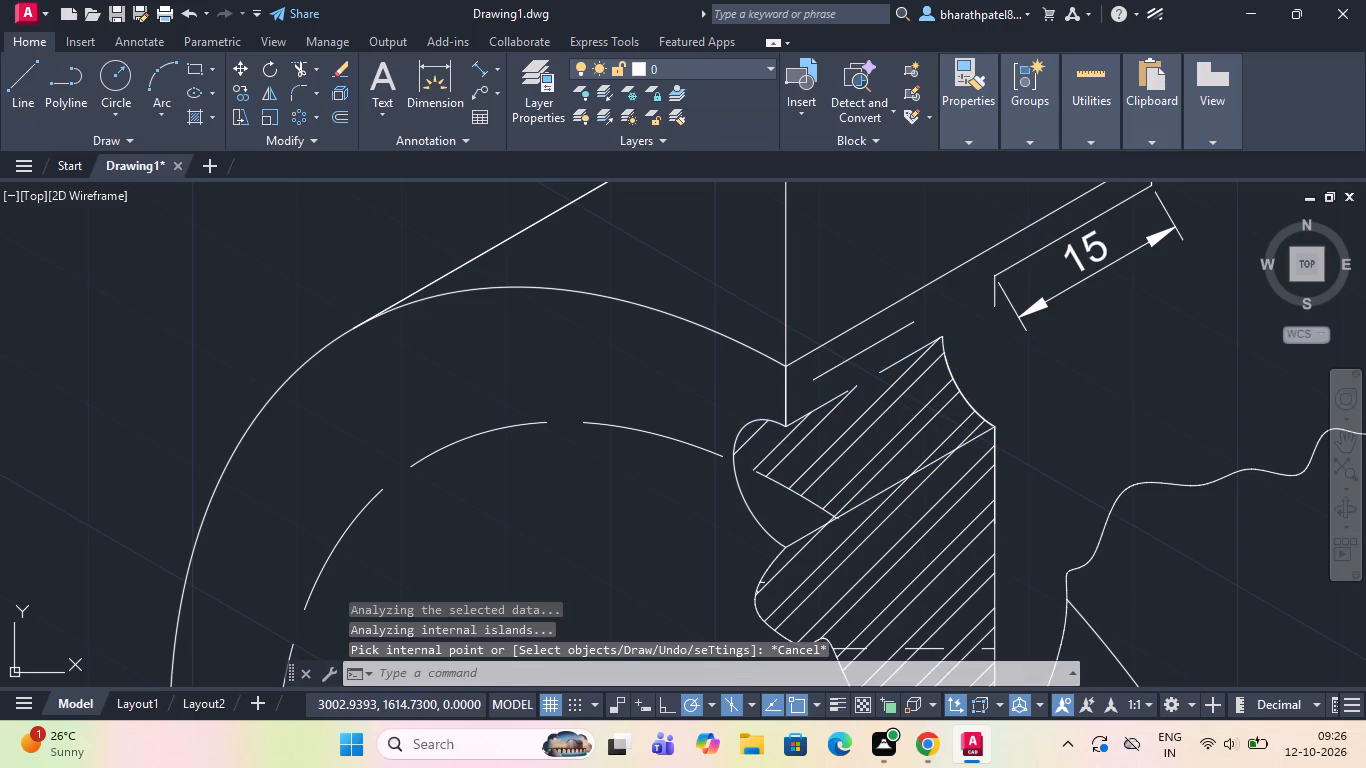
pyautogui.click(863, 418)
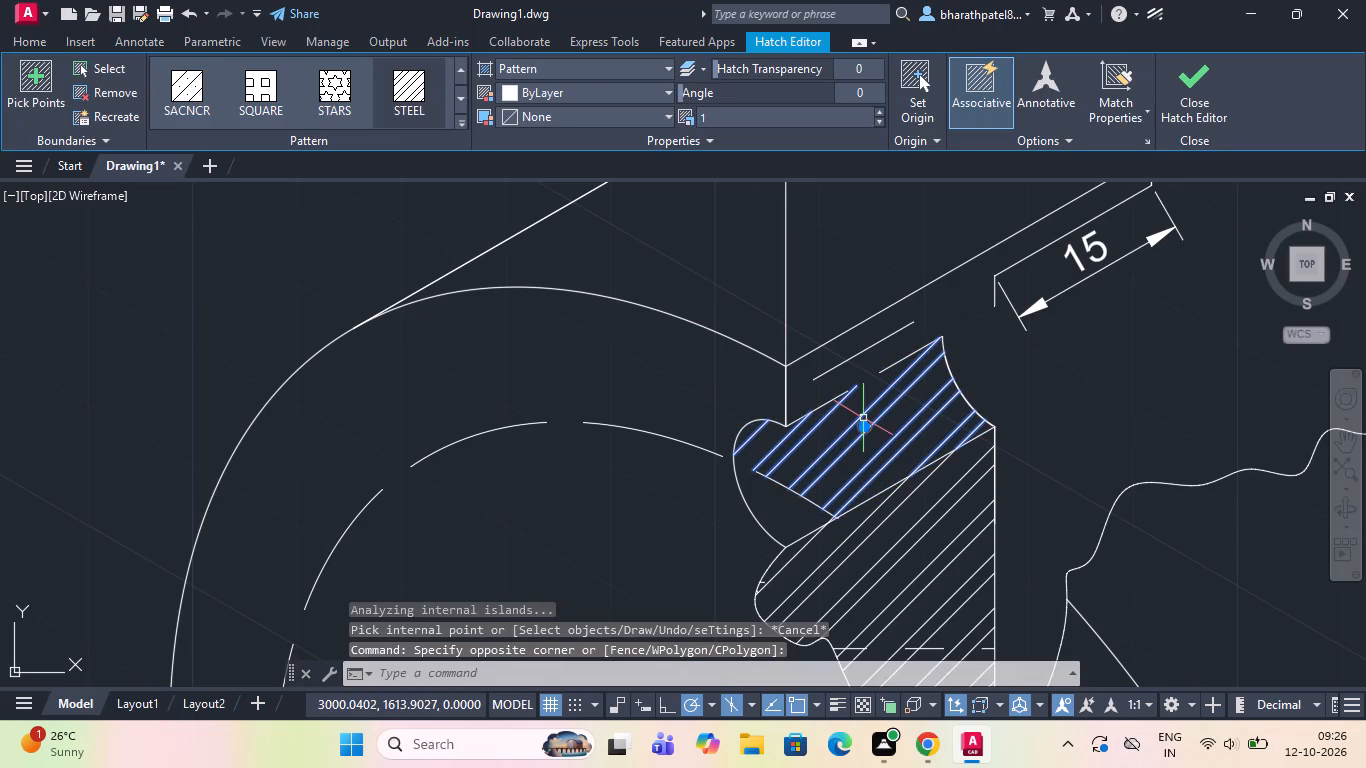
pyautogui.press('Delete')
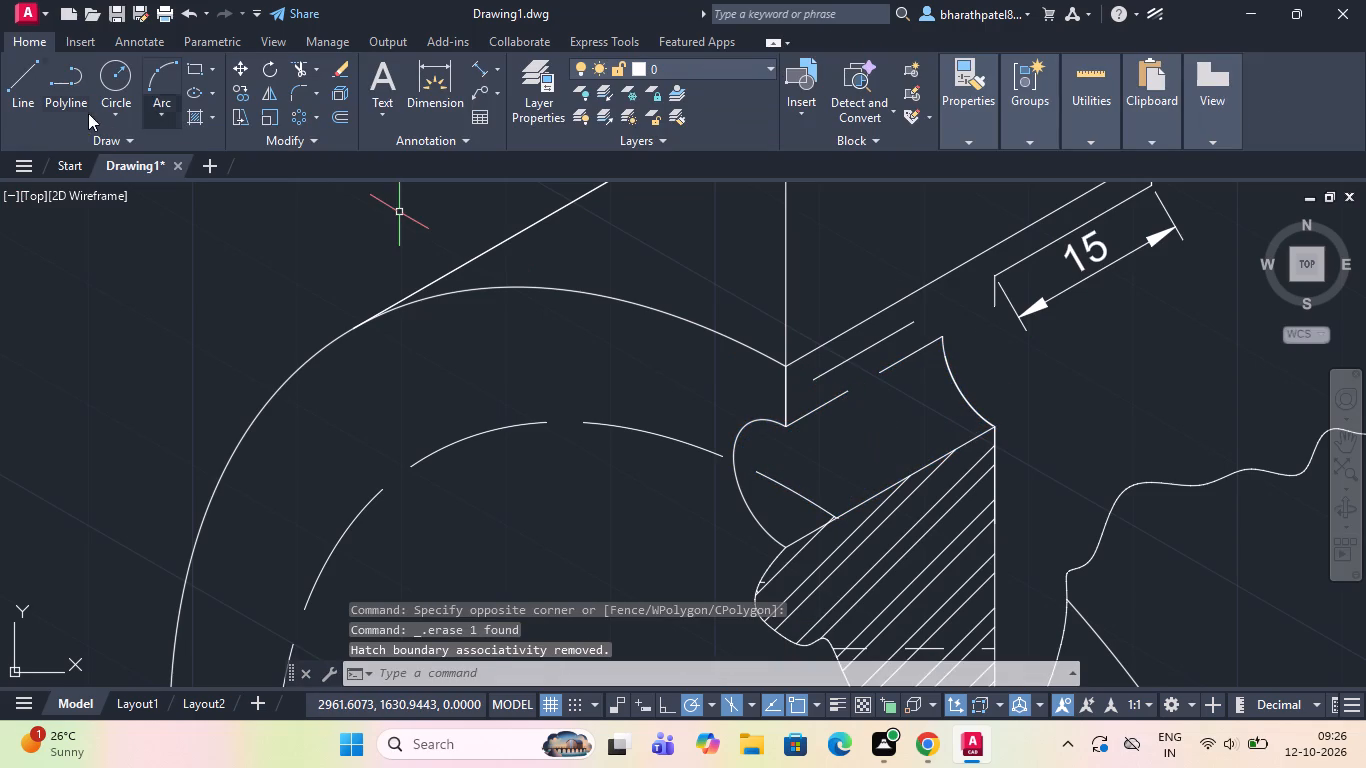
# Draw a line at 30° from the curved edge's upper end to the lower end of the short vertical edge beside the 15 dimension.
pyautogui.click(0, 58)
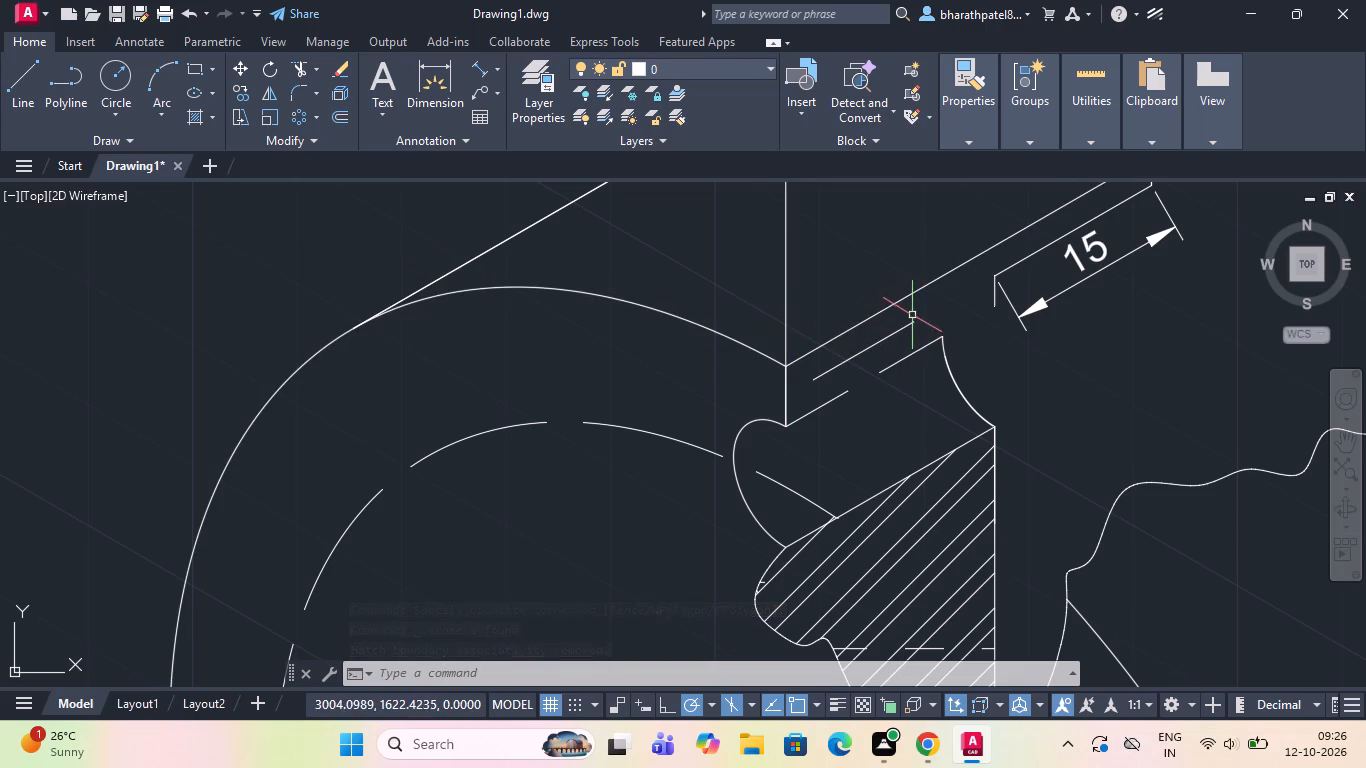
pyautogui.click(941, 336)
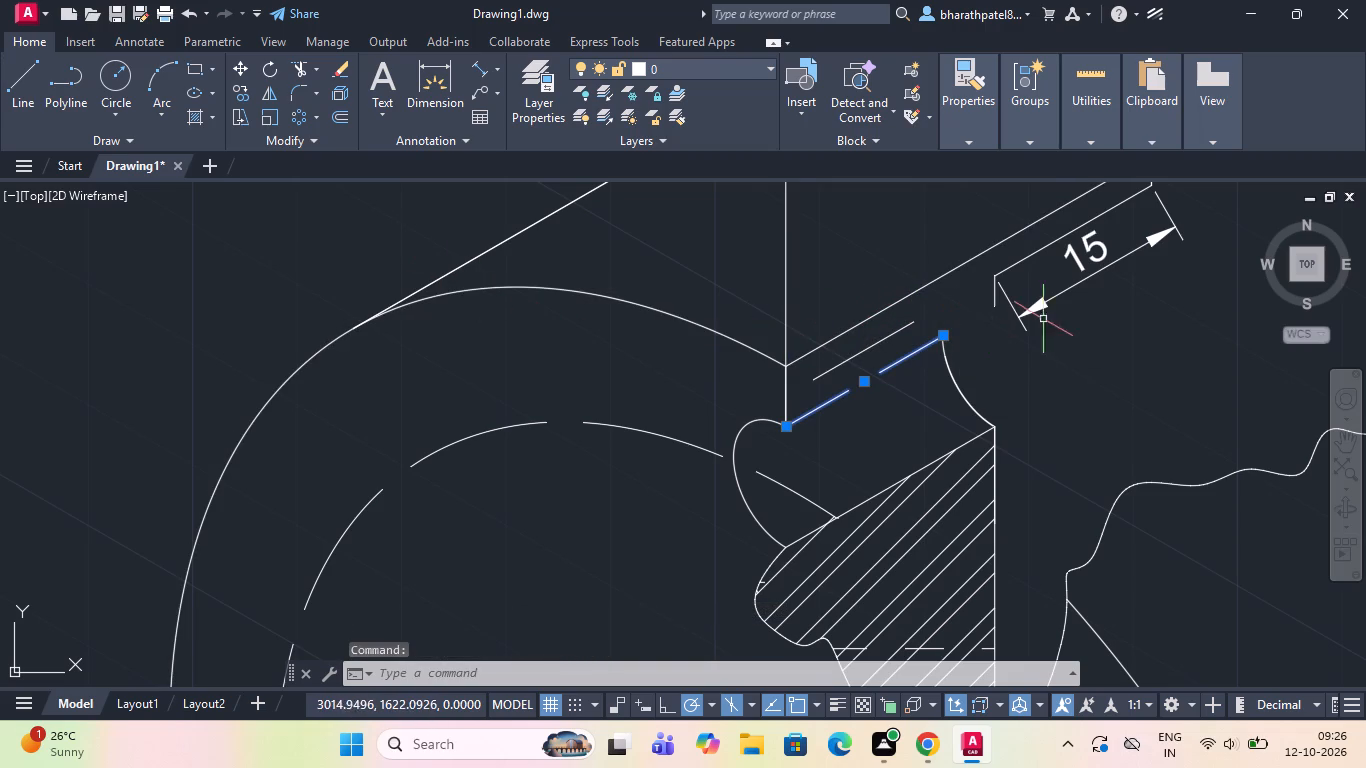
pyautogui.click(10, 71)
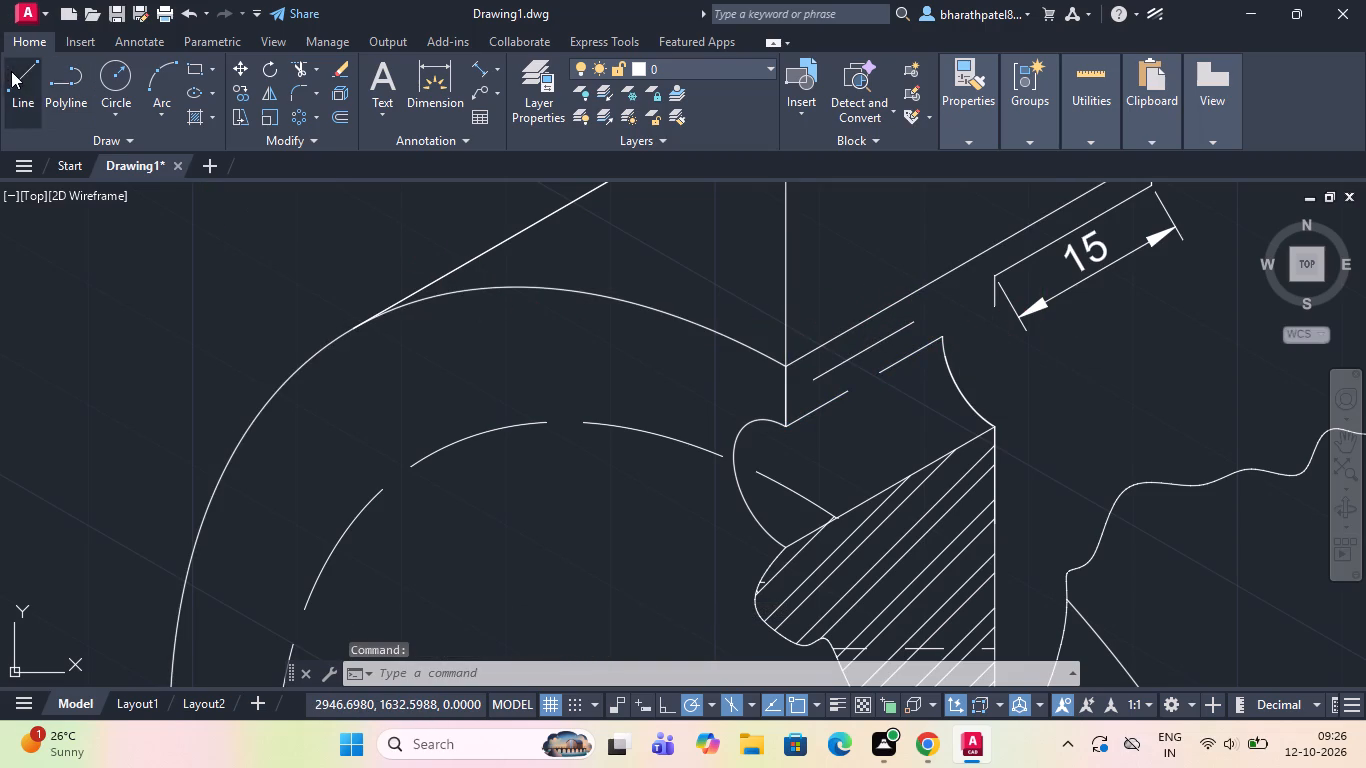
pyautogui.scroll(2, 966, 355)
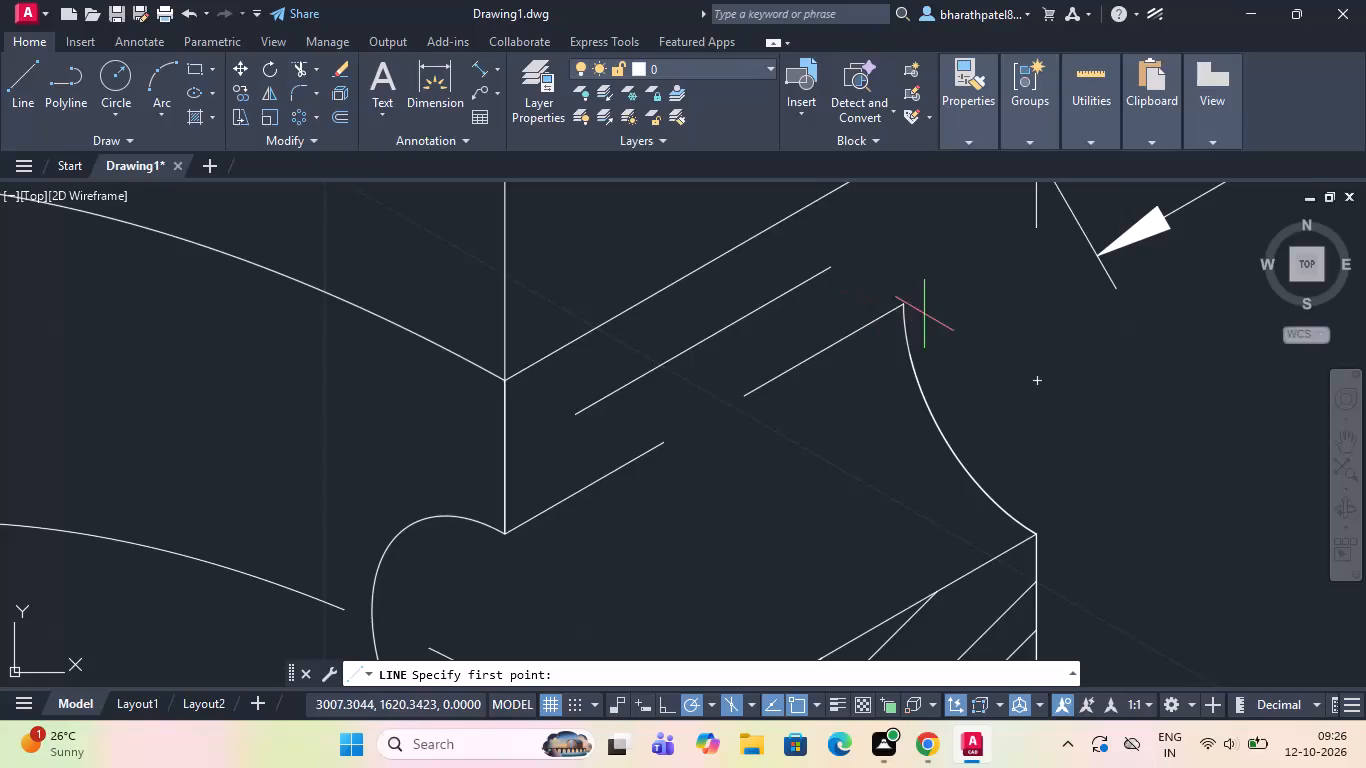
pyautogui.click(901, 300)
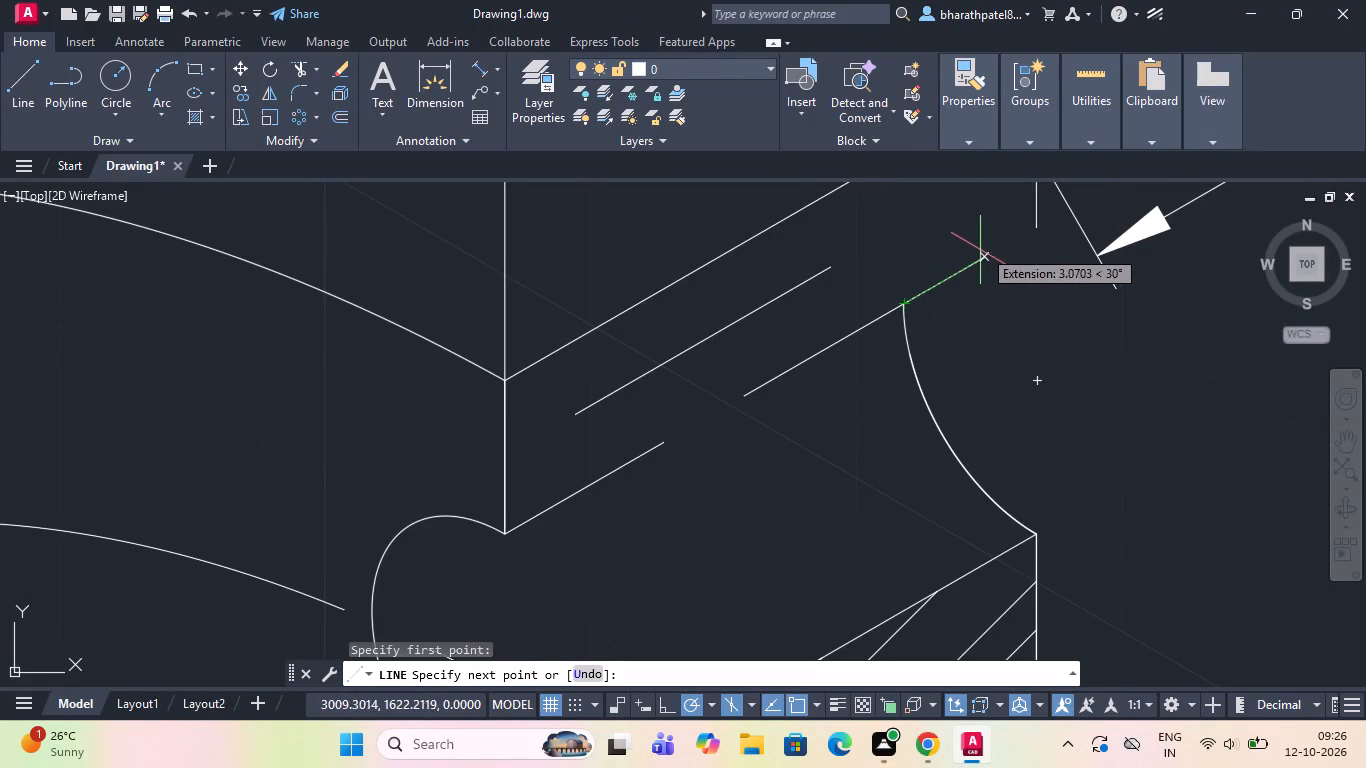
pyautogui.click(1039, 229)
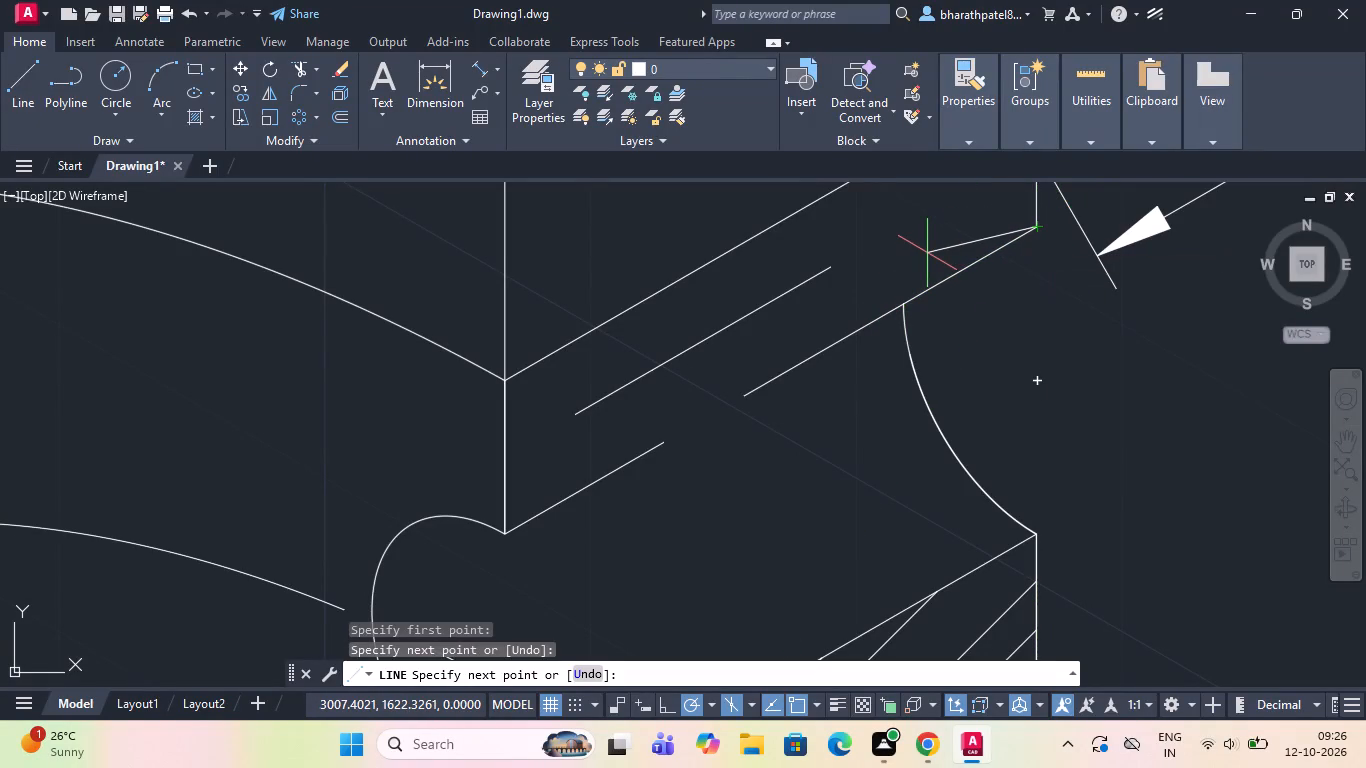
pyautogui.press('Escape')
pyautogui.click(917, 253)
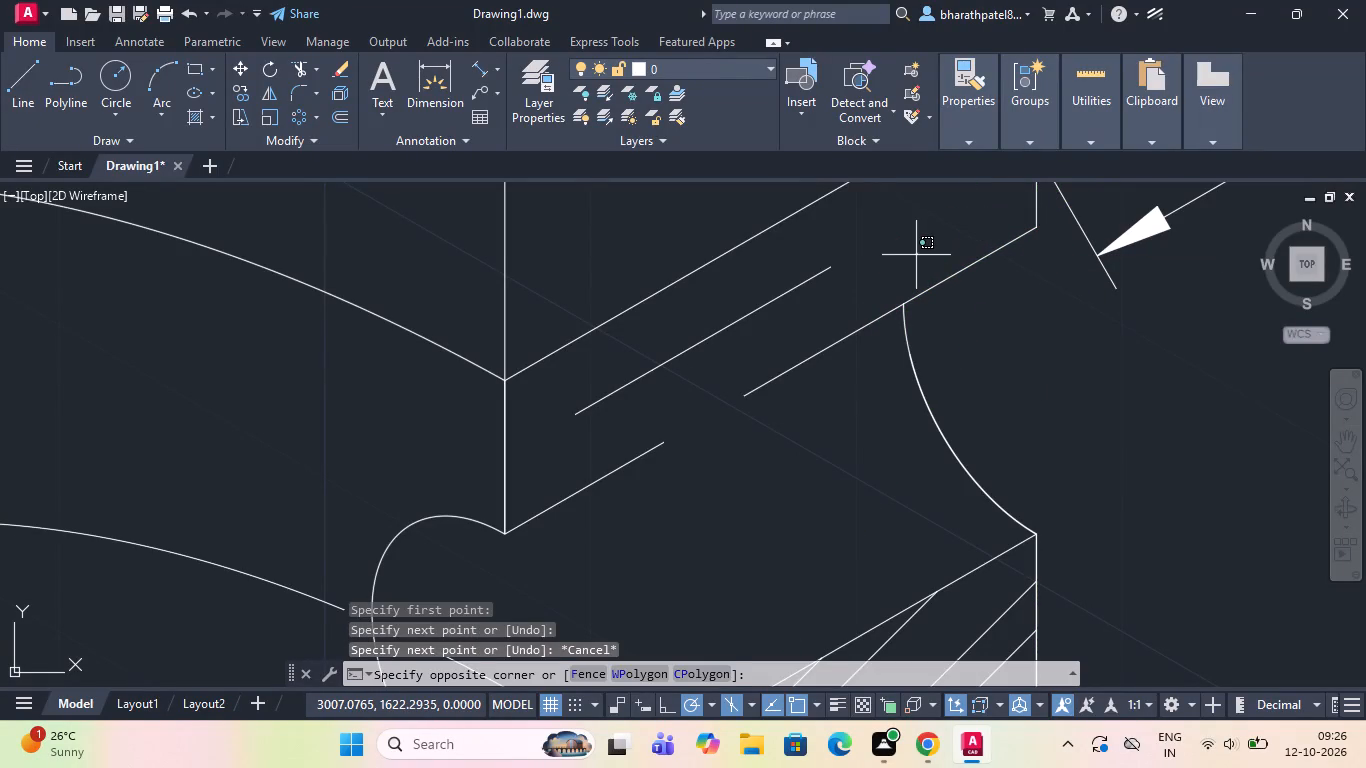
pyautogui.press('Escape')
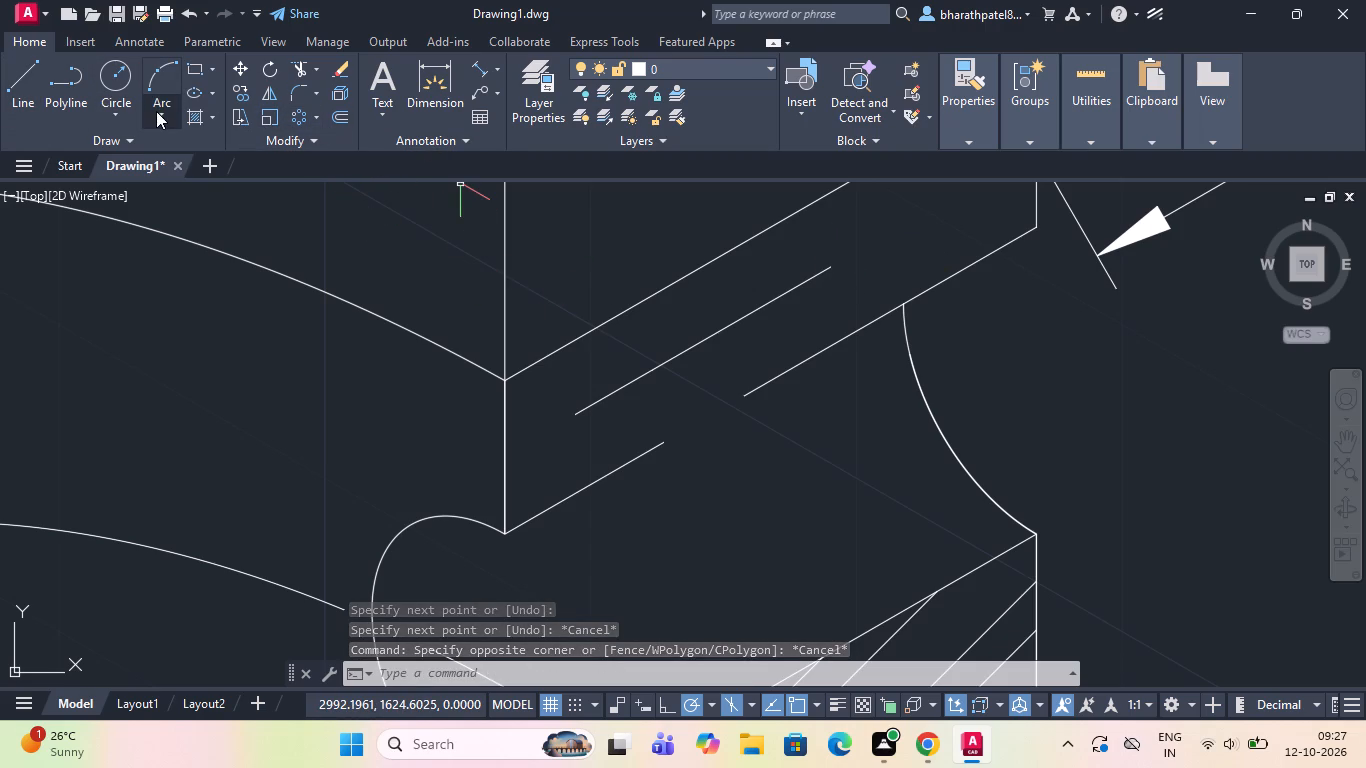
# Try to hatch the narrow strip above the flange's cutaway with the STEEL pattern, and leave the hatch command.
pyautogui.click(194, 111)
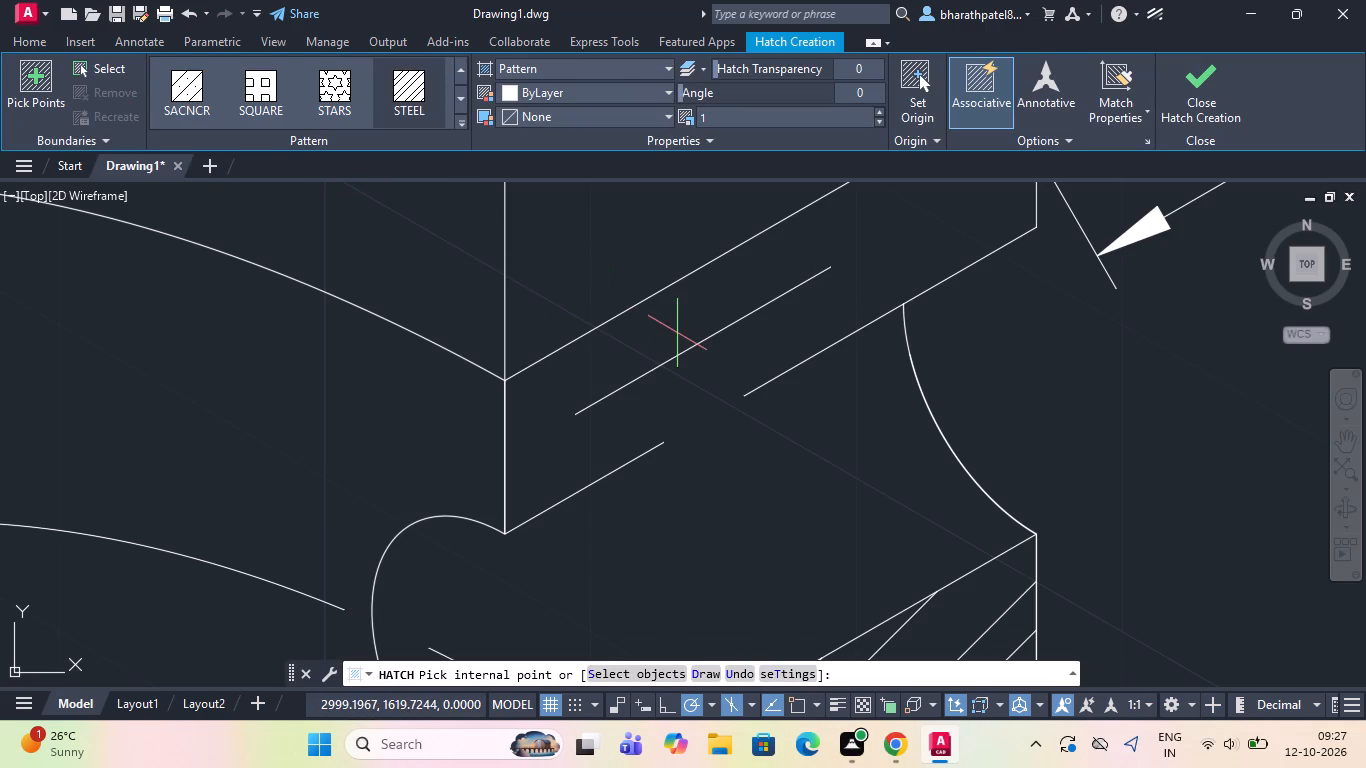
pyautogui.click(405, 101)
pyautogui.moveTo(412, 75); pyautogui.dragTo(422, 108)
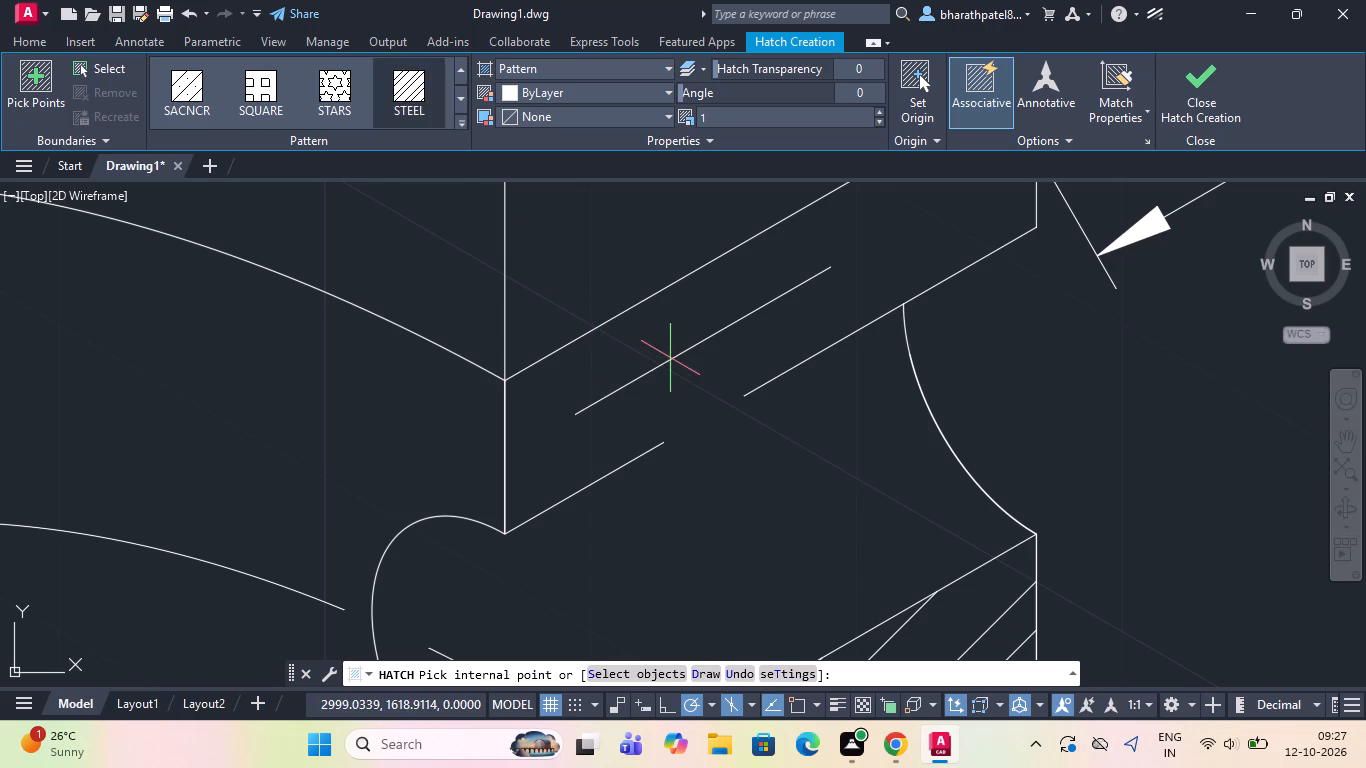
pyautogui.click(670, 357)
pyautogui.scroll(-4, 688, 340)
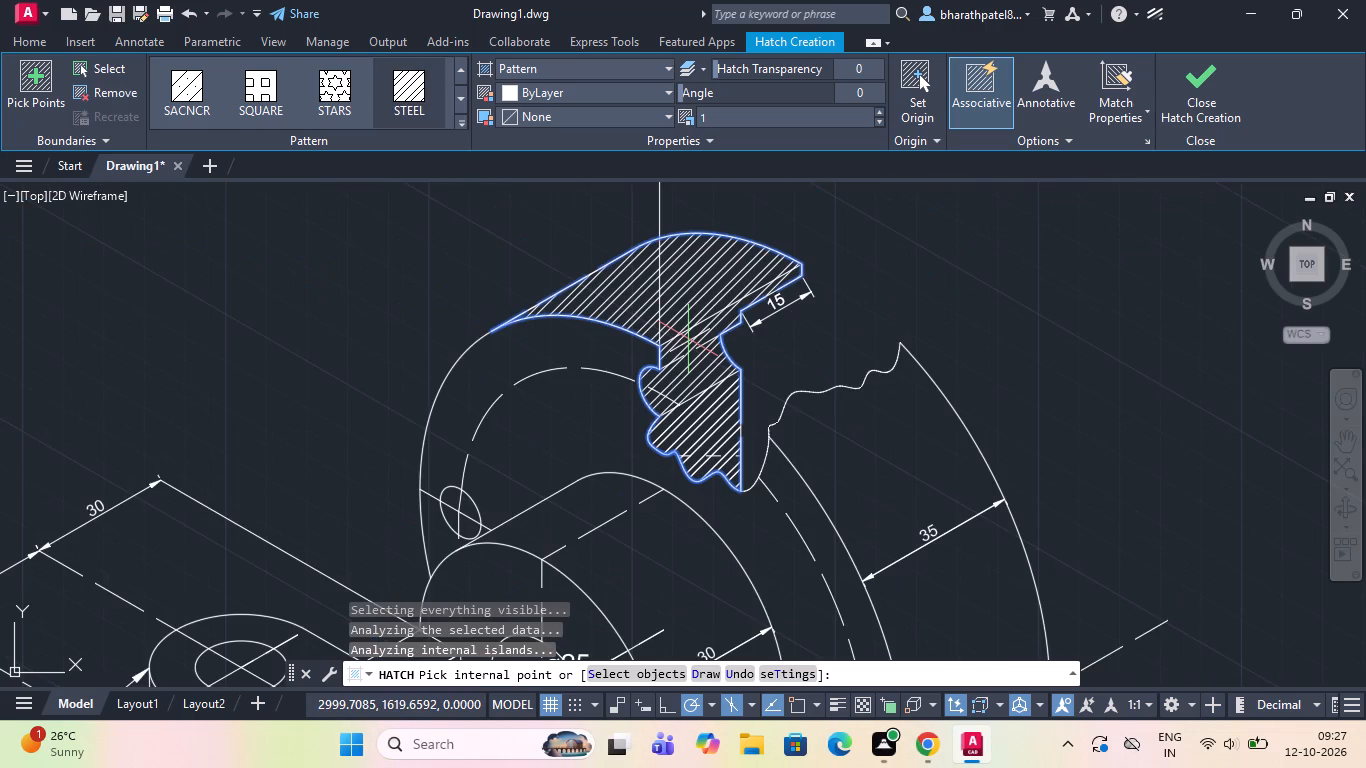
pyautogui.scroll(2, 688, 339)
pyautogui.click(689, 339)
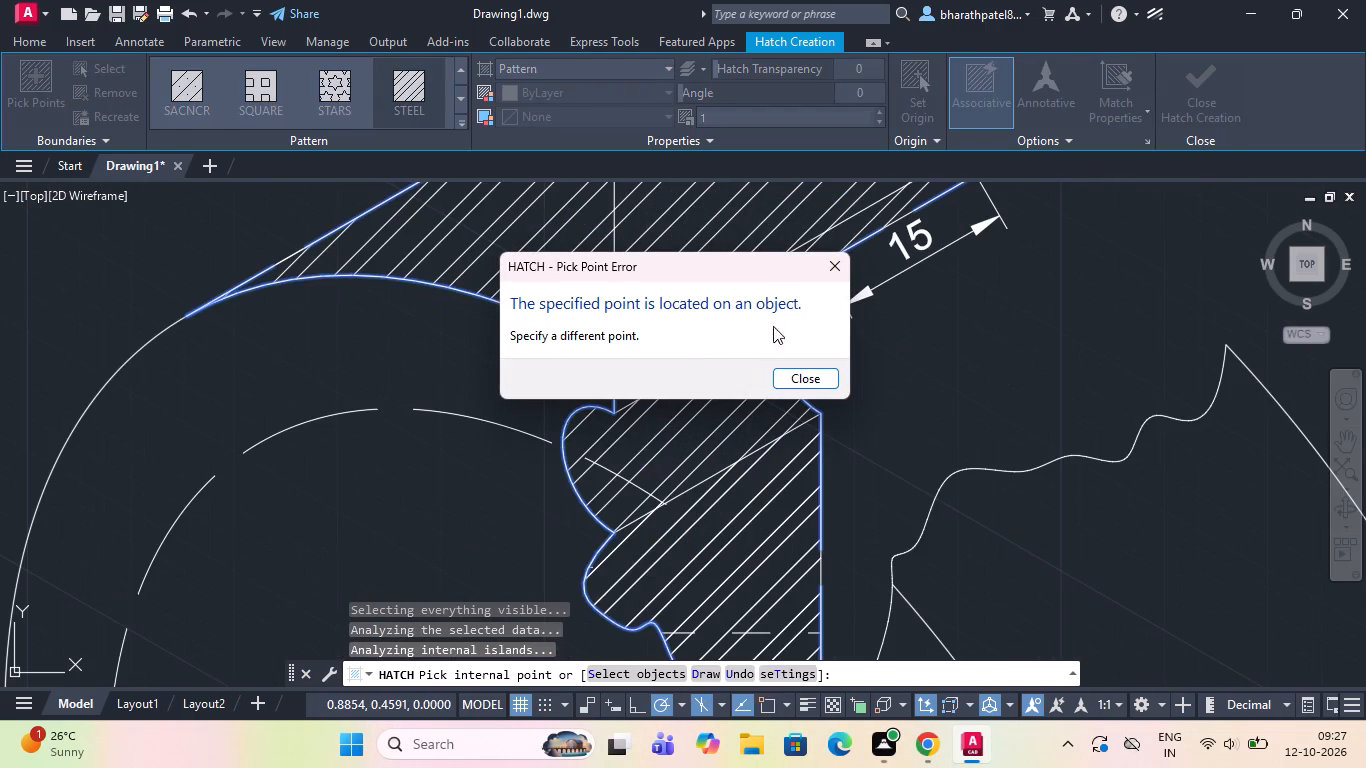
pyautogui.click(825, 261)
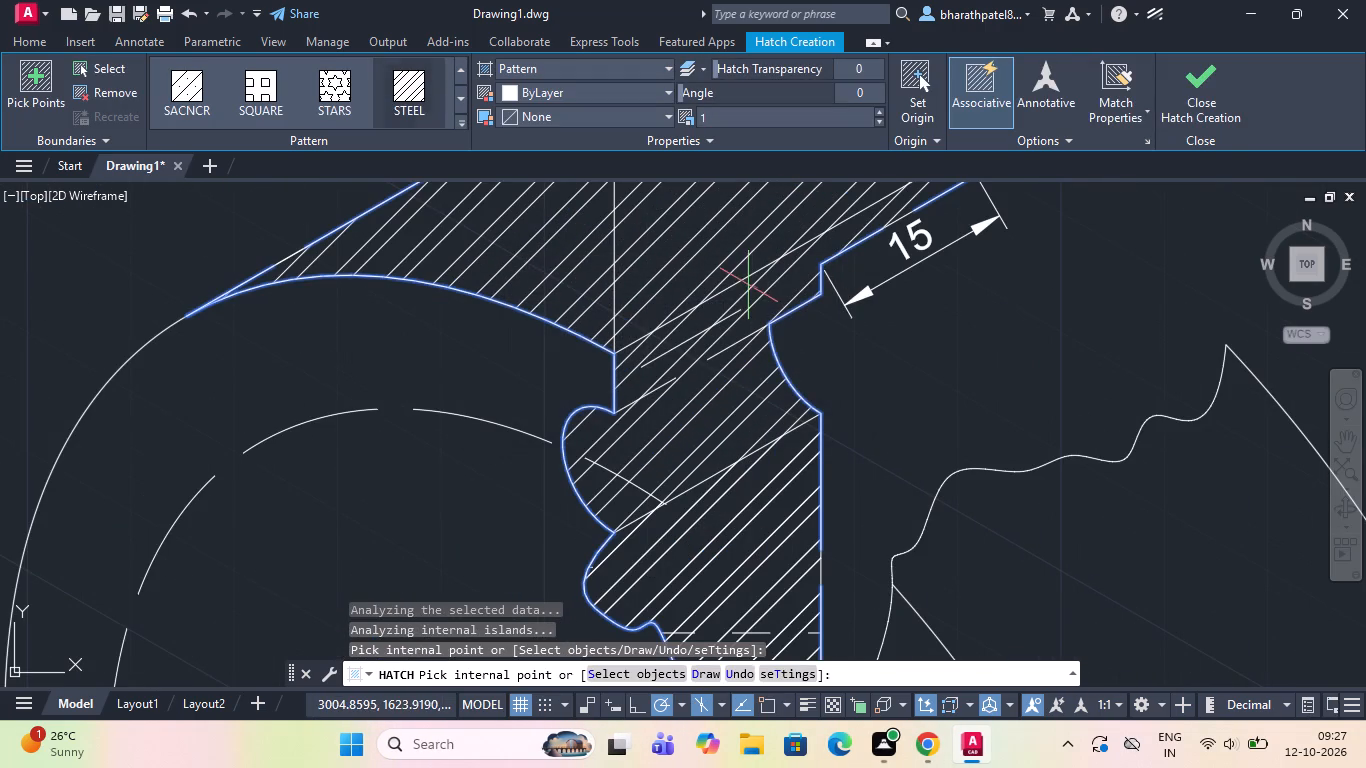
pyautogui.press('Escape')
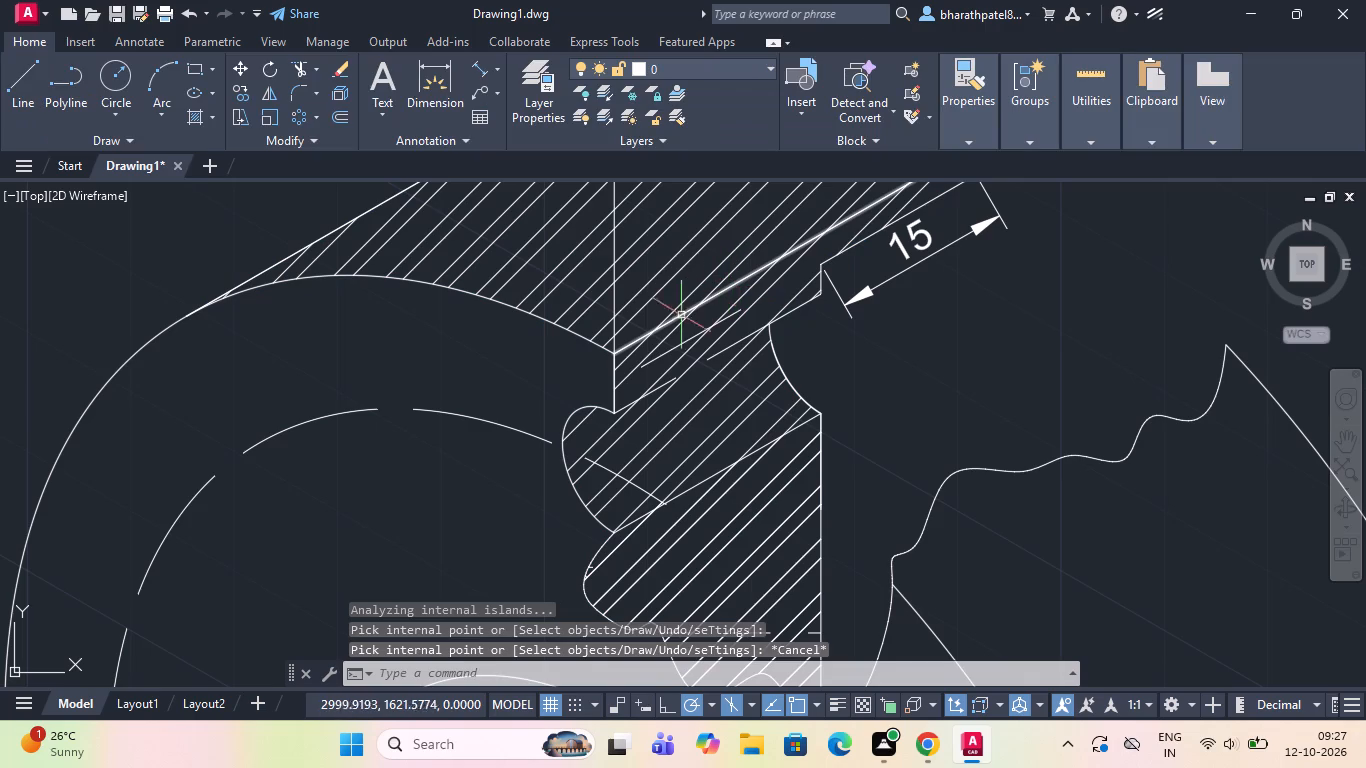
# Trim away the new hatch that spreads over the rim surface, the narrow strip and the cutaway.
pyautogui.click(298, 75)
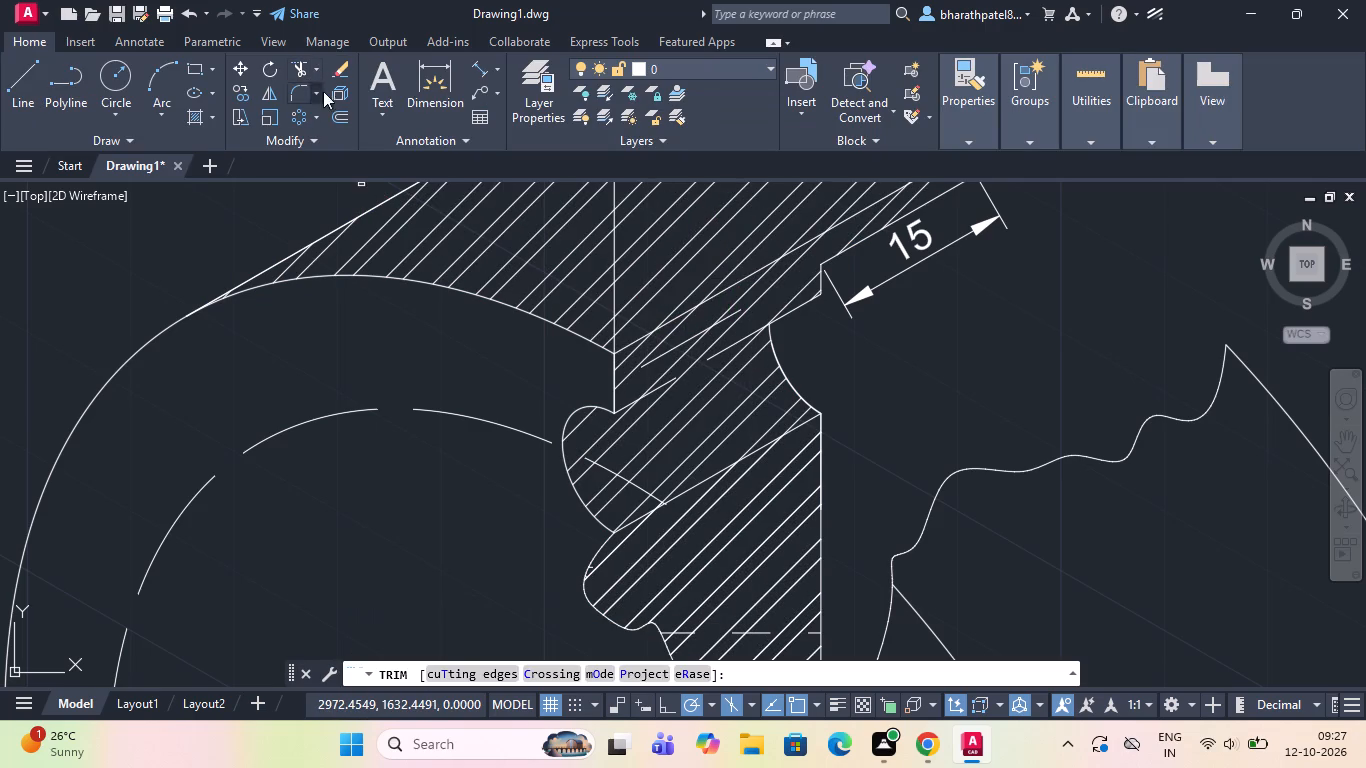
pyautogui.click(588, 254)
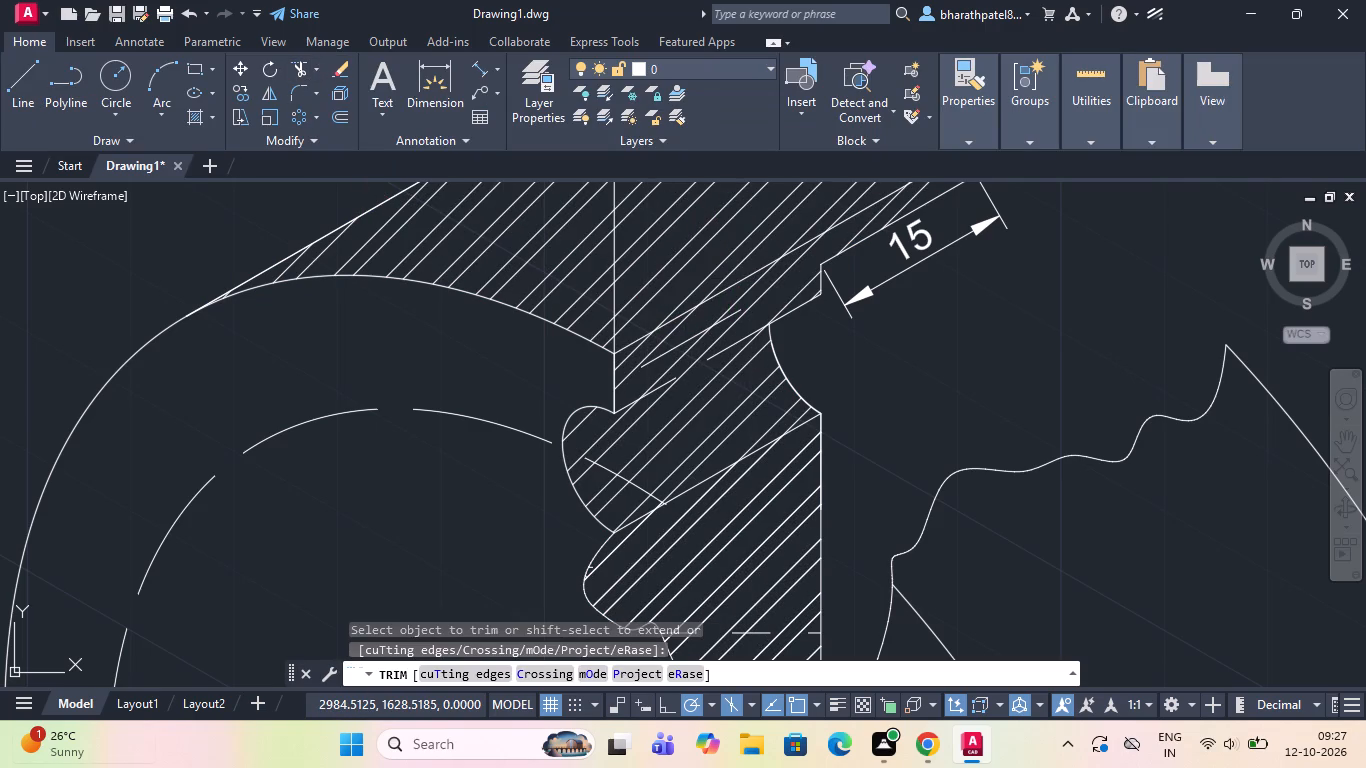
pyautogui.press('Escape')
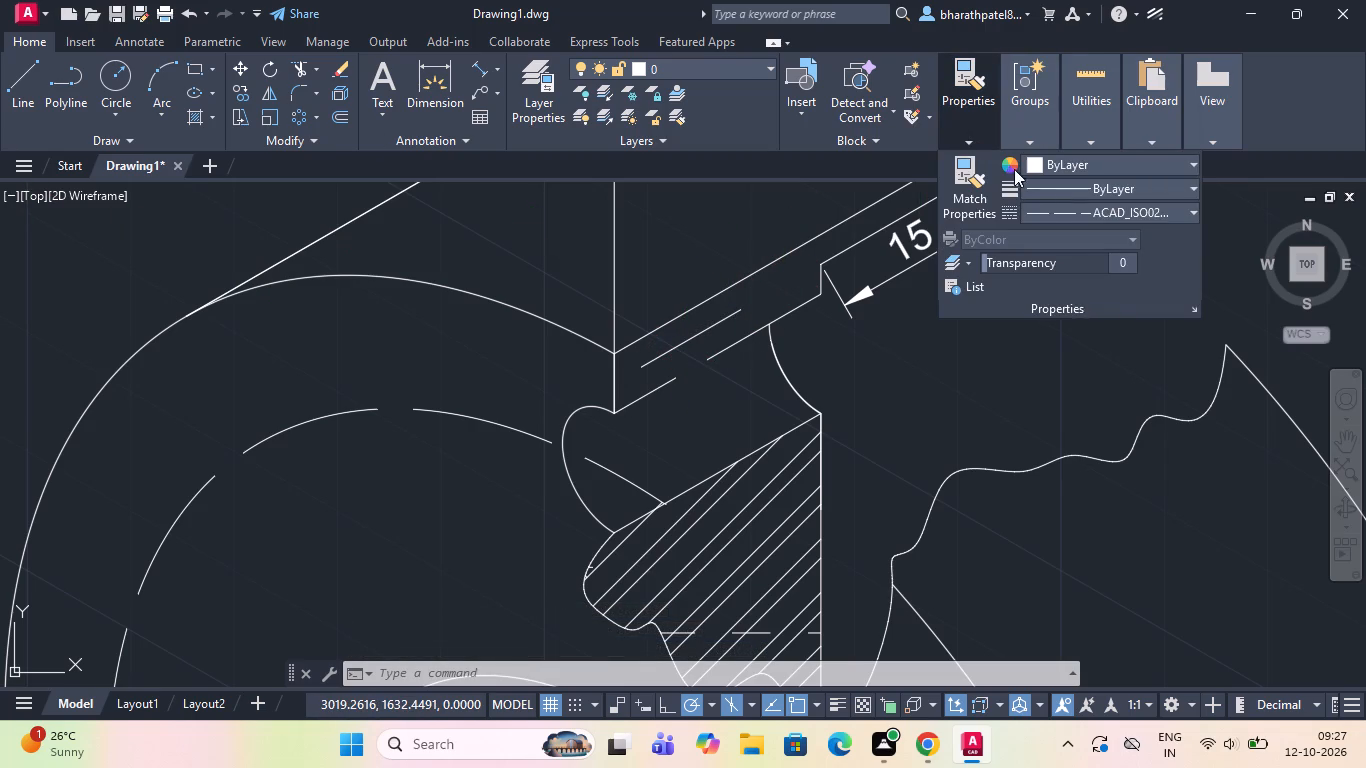
# With the linetype set to ByLayer, draw a line from the strip's lower inner corner to the short vertical edge beside the 15 dimension.
pyautogui.click(1122, 214)
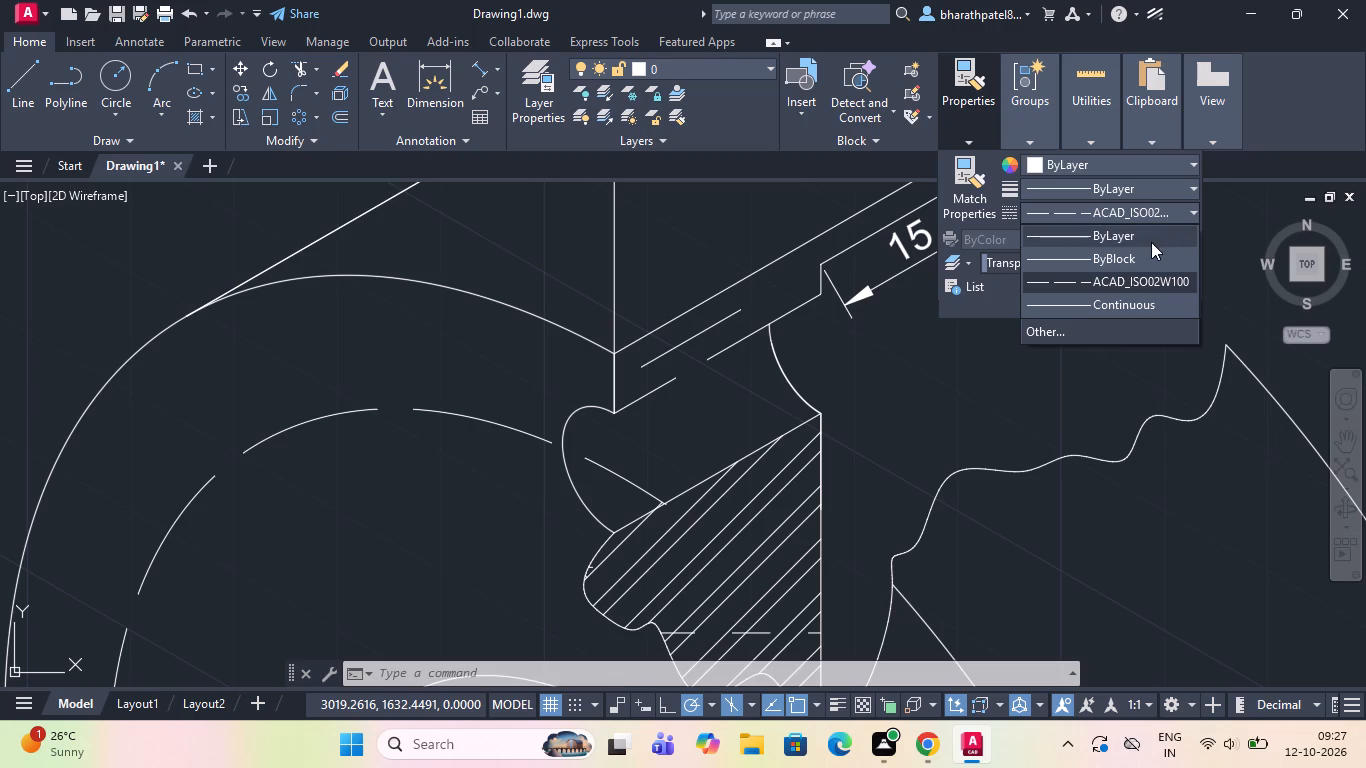
pyautogui.click(1150, 242)
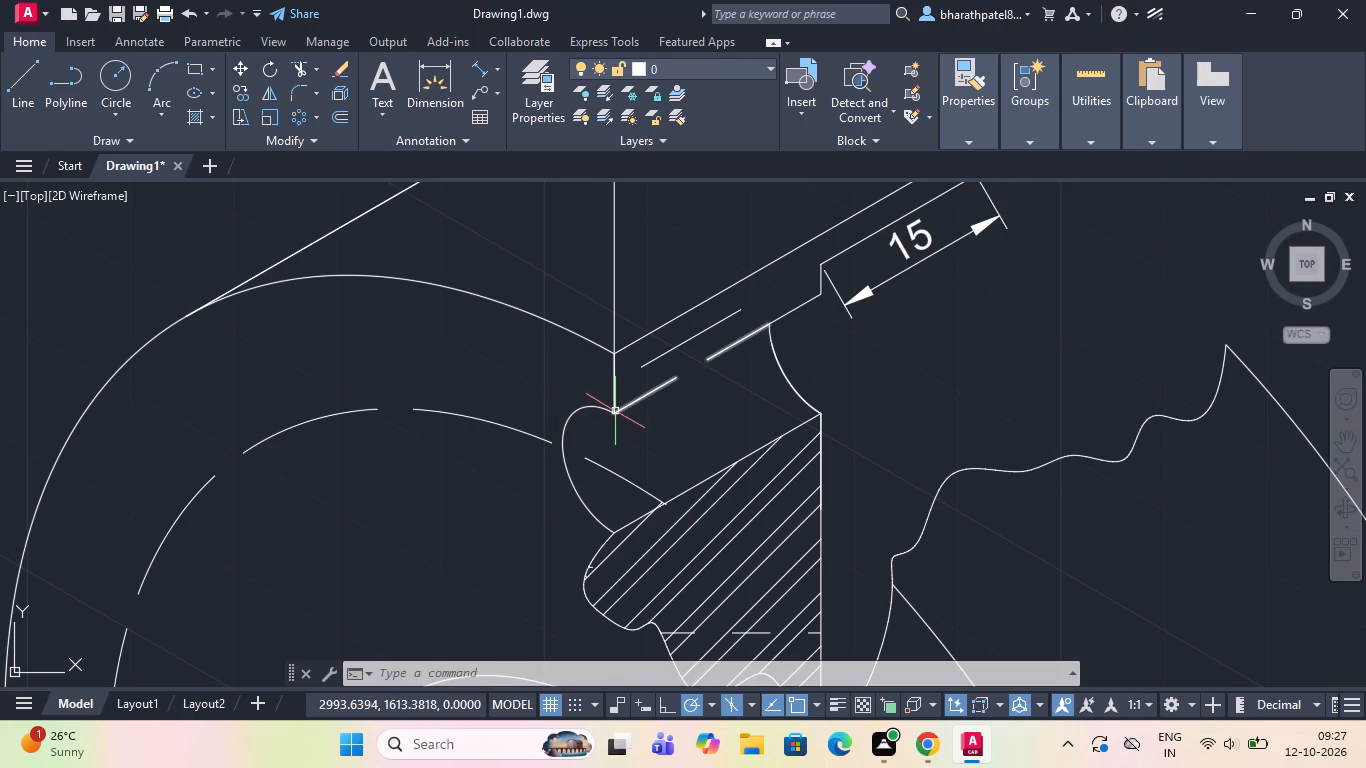
pyautogui.click(4, 80)
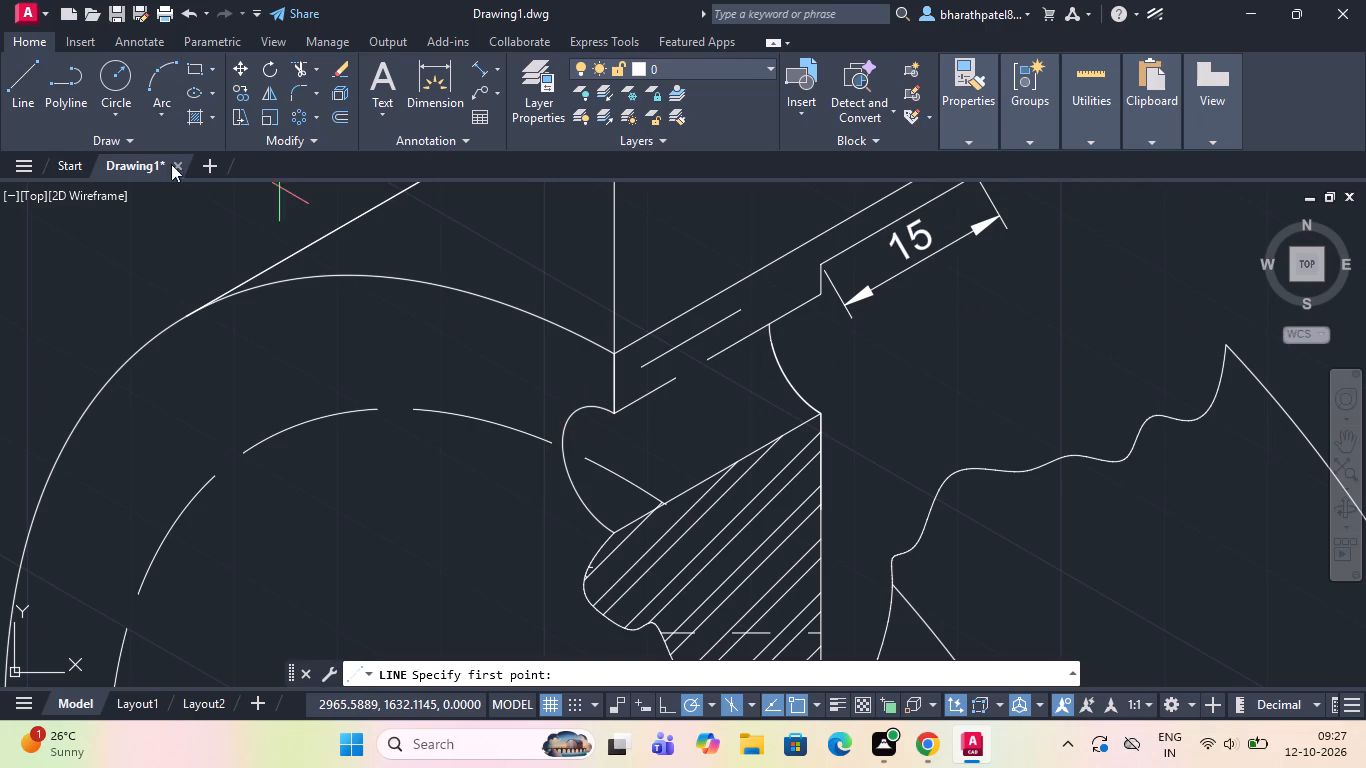
pyautogui.moveTo(612, 405); pyautogui.dragTo(635, 387)
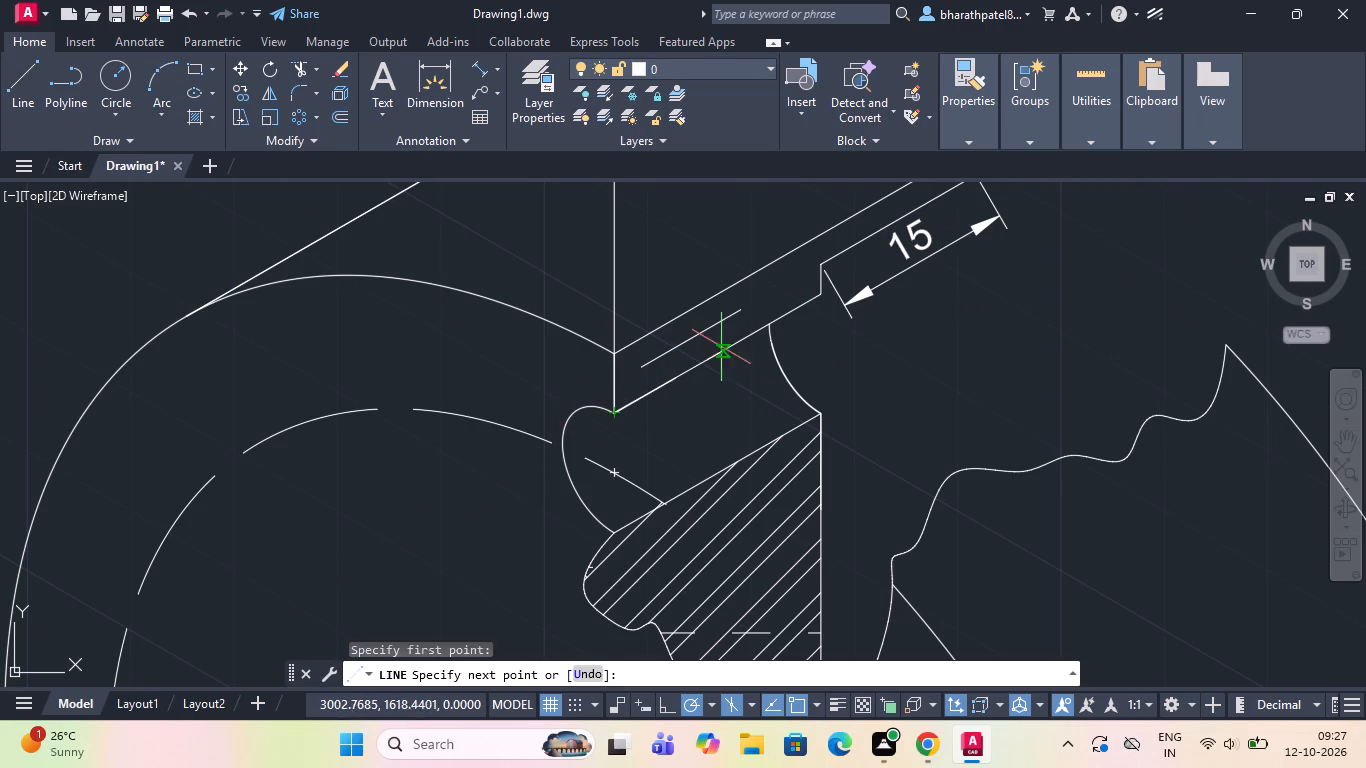
pyautogui.click(824, 297)
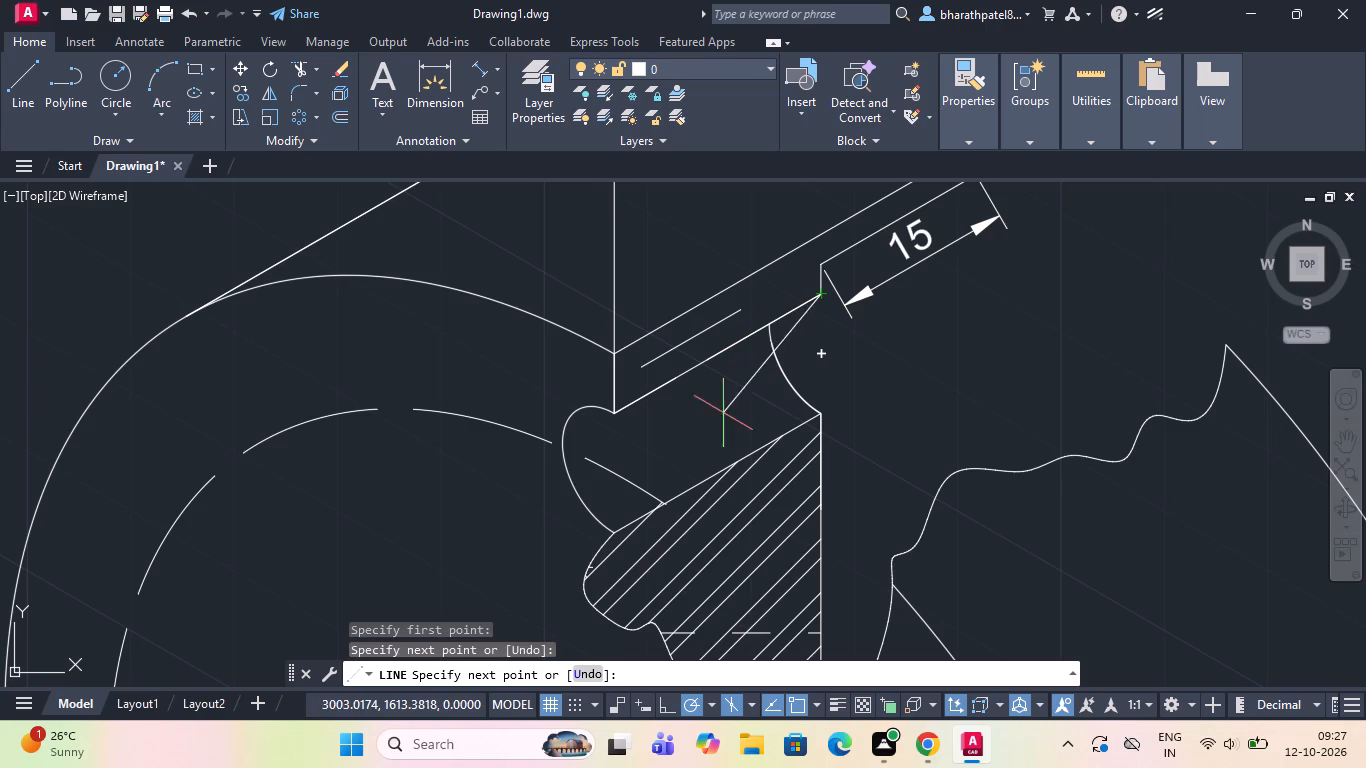
pyautogui.press('Escape')
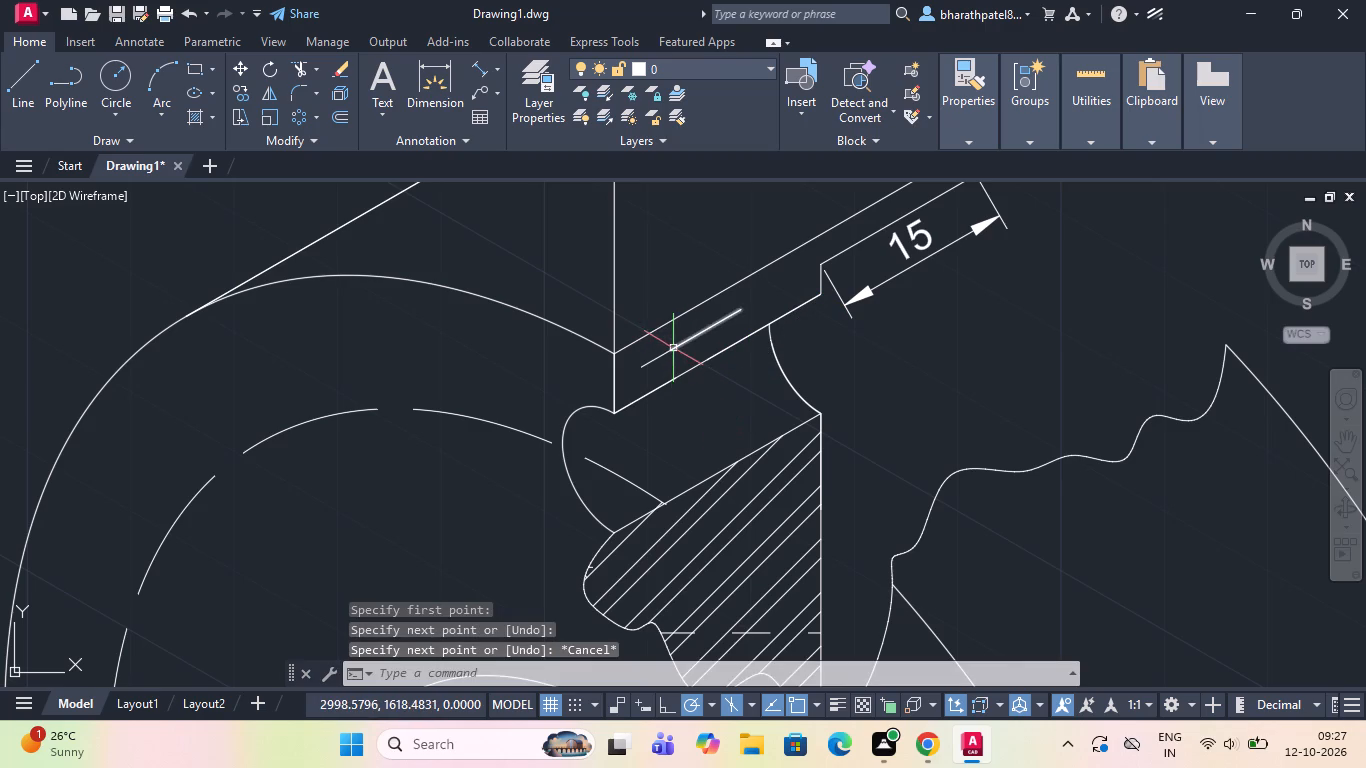
# Erase the leftover dashed lines inside the narrow strip.
pyautogui.click(673, 348)
pyautogui.click(662, 356)
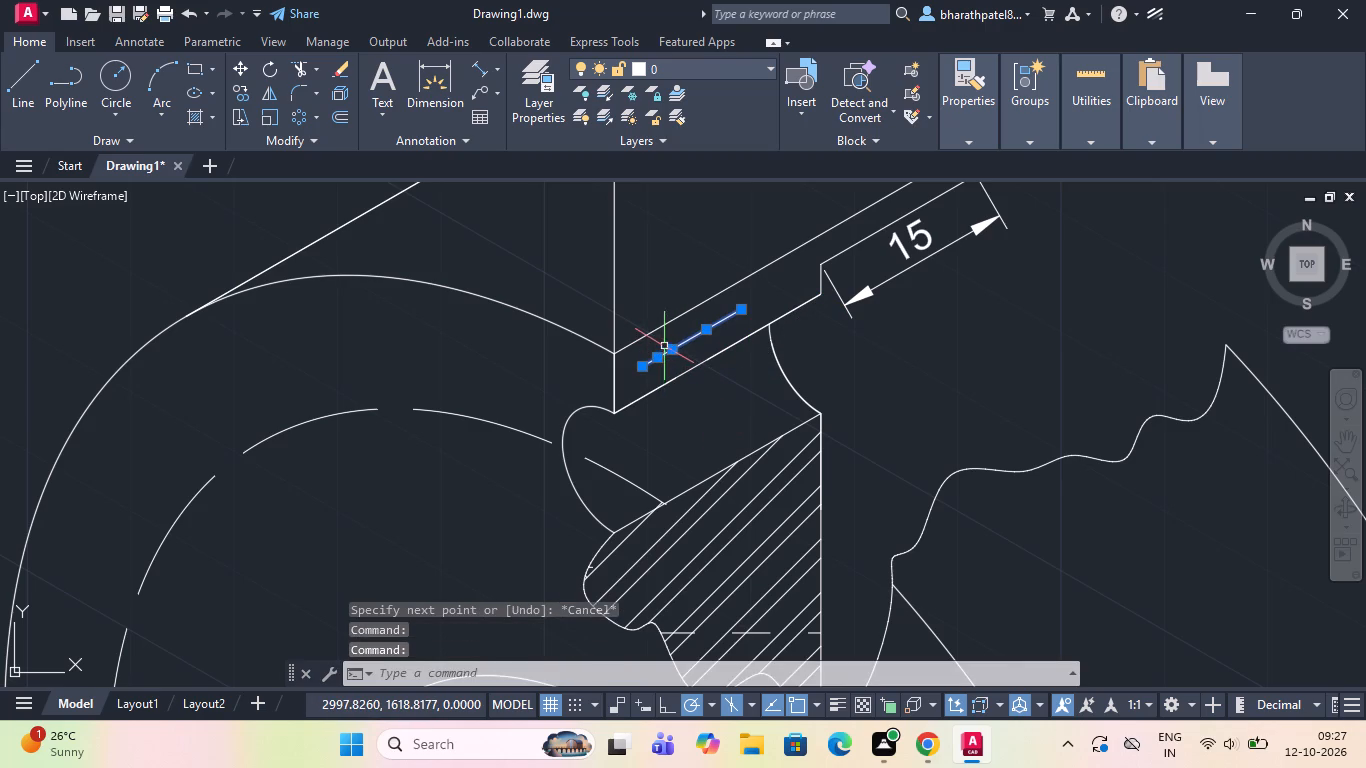
pyautogui.press('Delete')
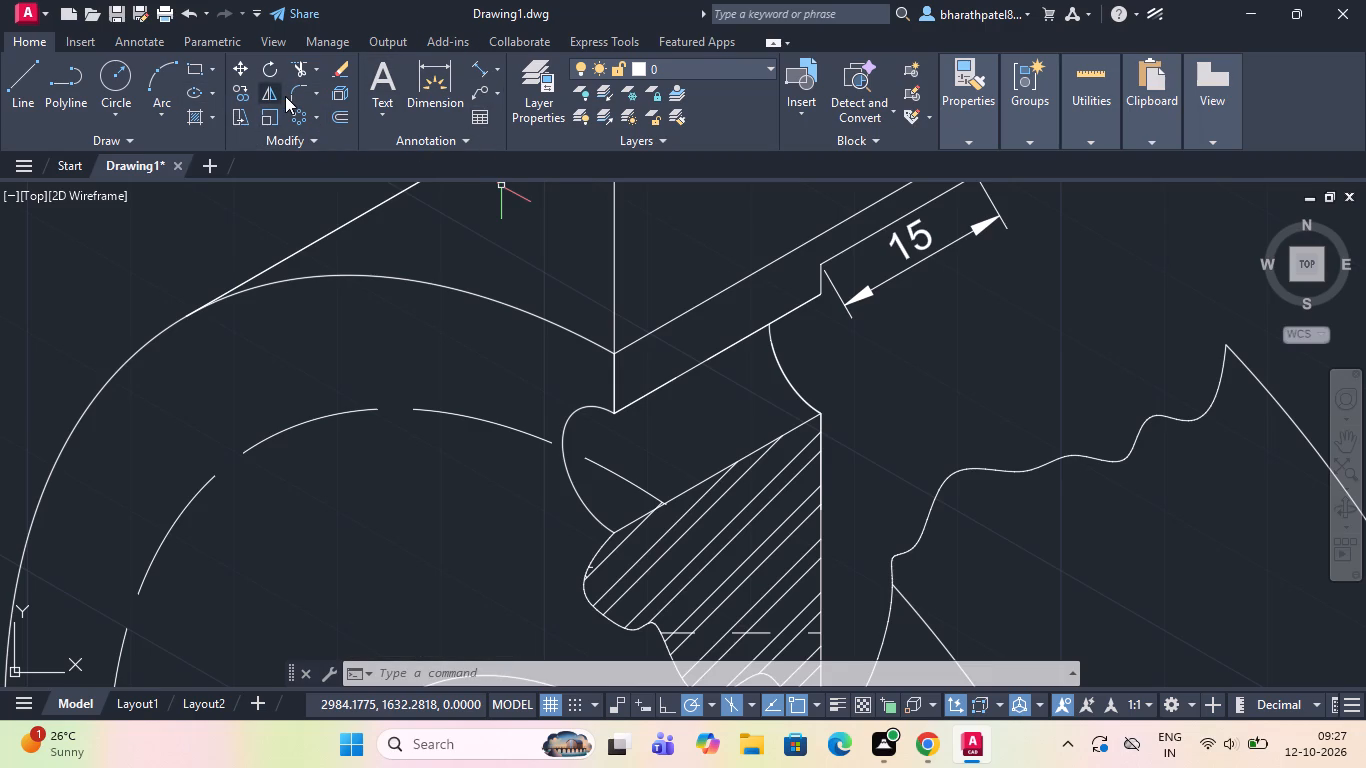
# Hatch the narrow strip above the flange's cutaway with the STEEL pattern.
pyautogui.click(185, 109)
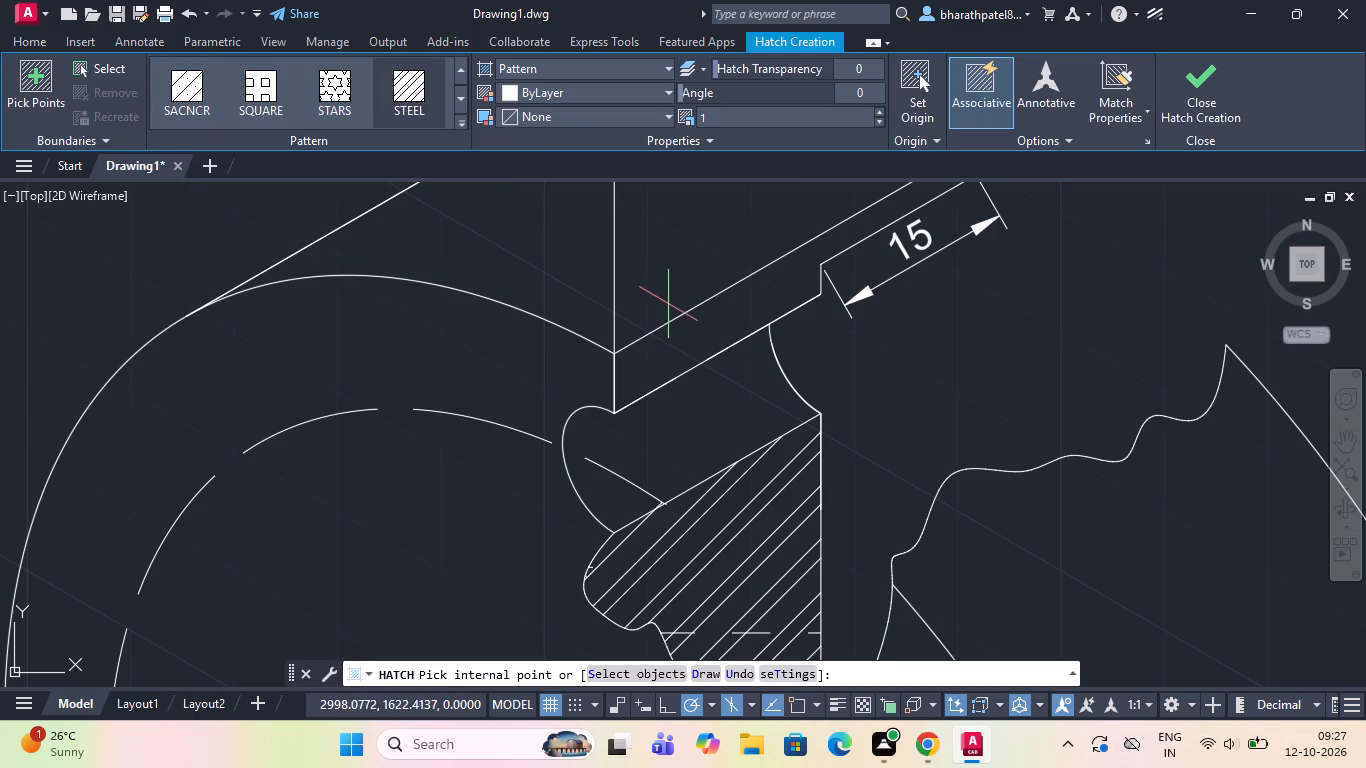
pyautogui.click(409, 94)
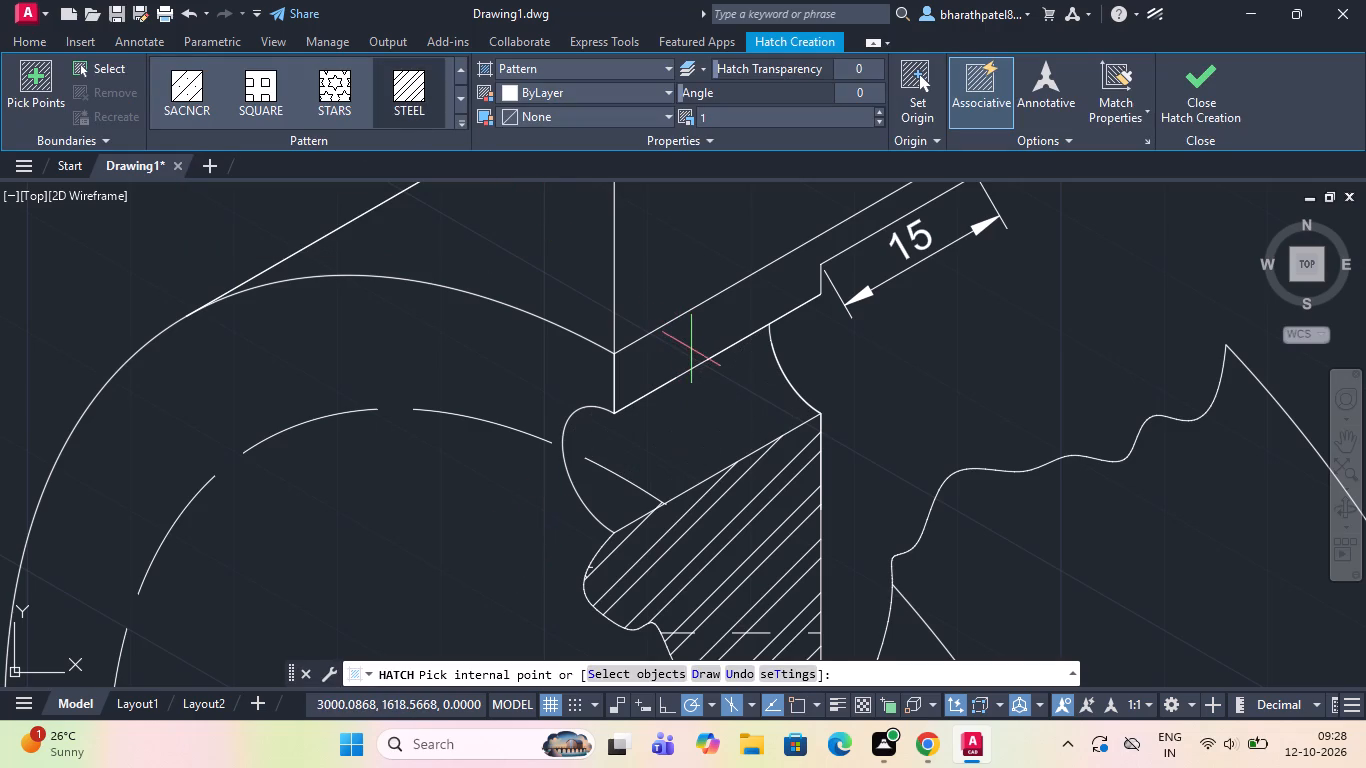
pyautogui.click(692, 340)
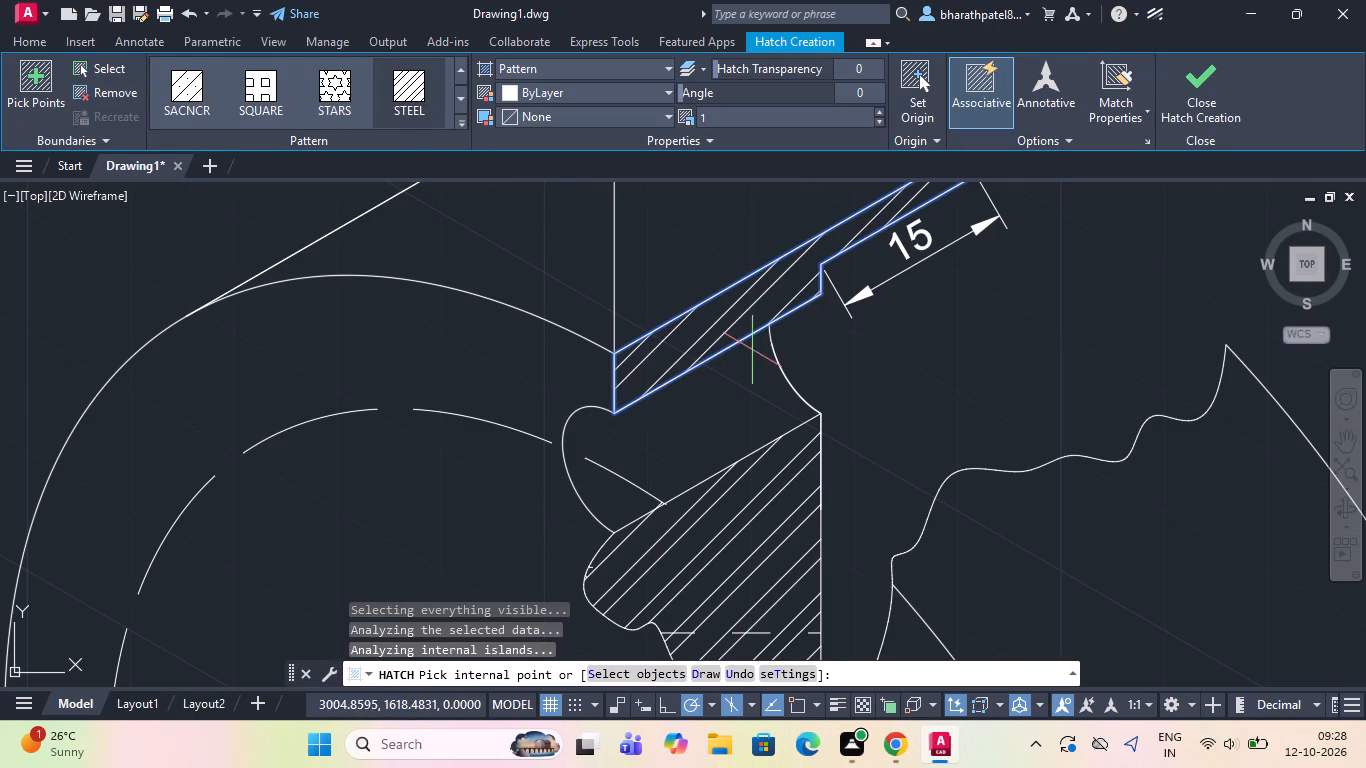
pyautogui.click(952, 391)
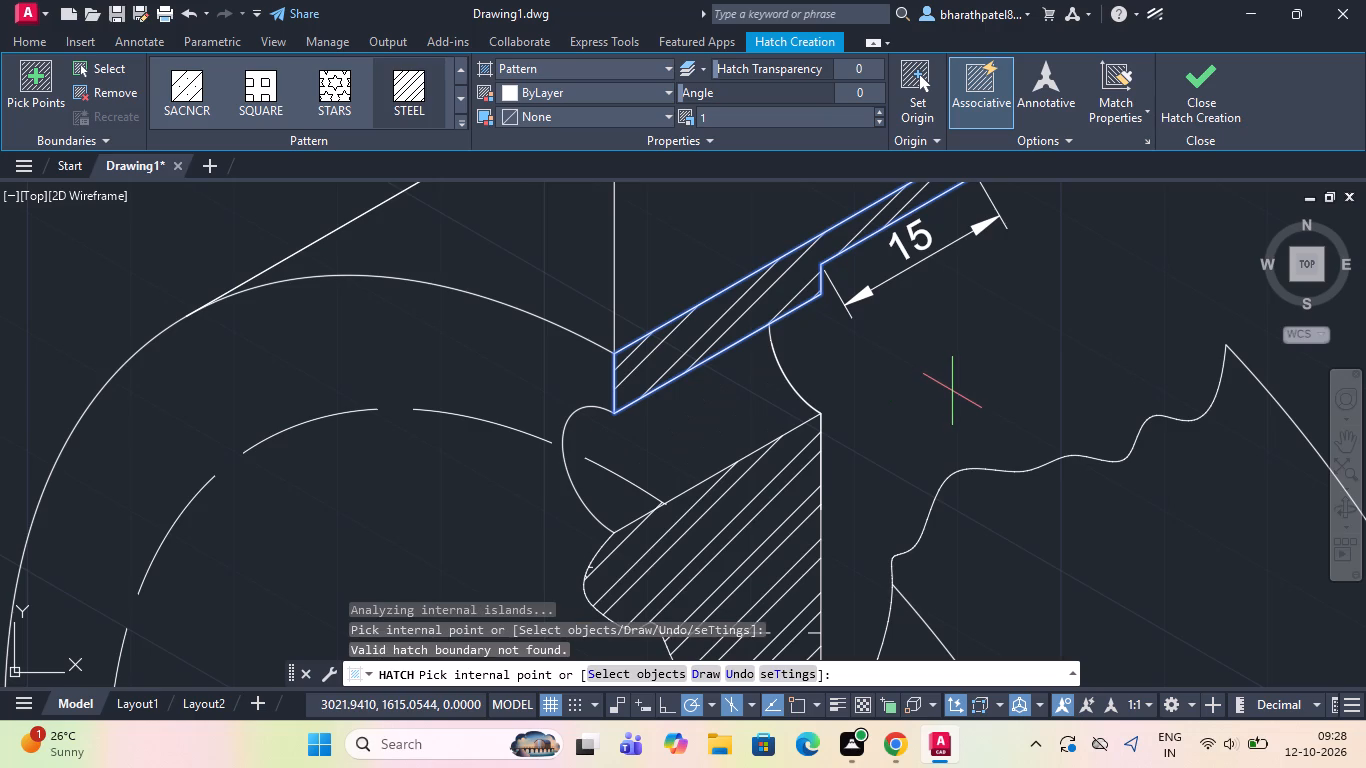
pyautogui.click(924, 400)
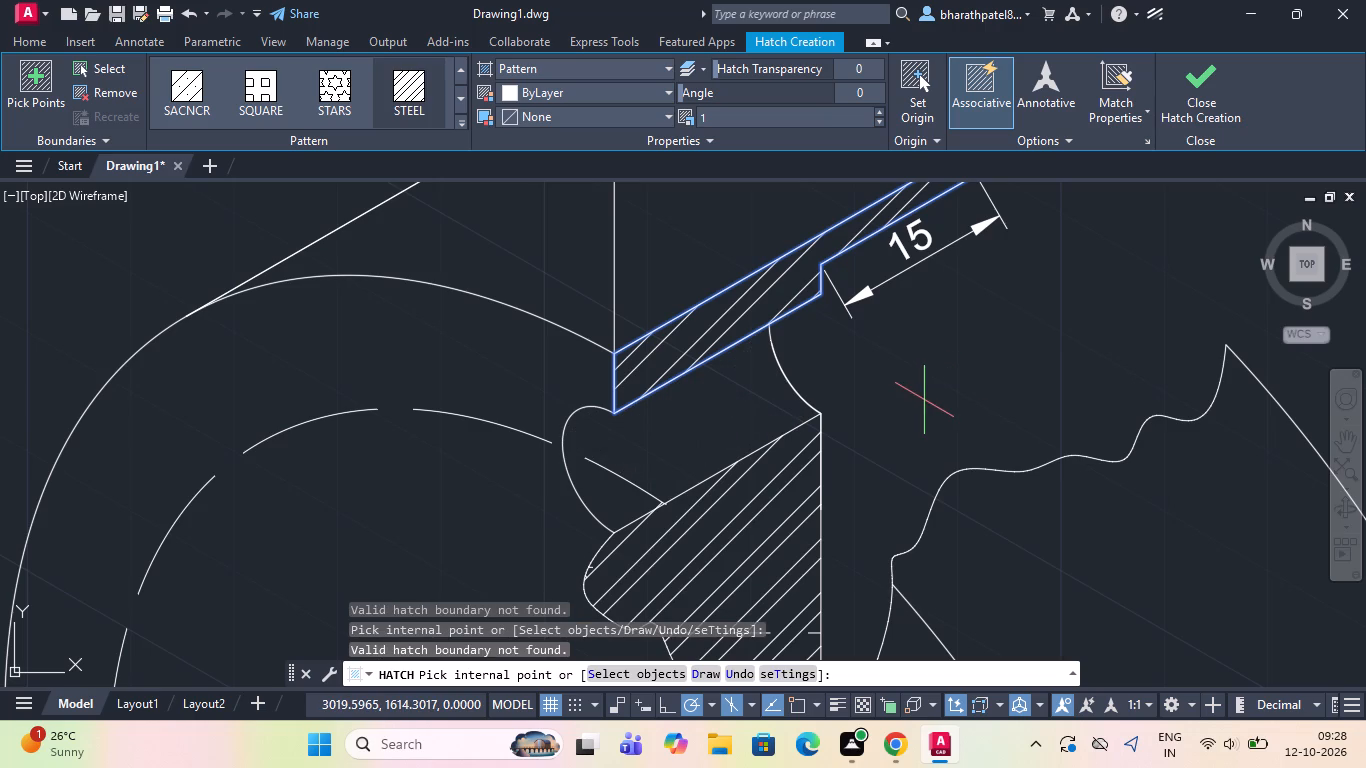
pyautogui.press('Return')
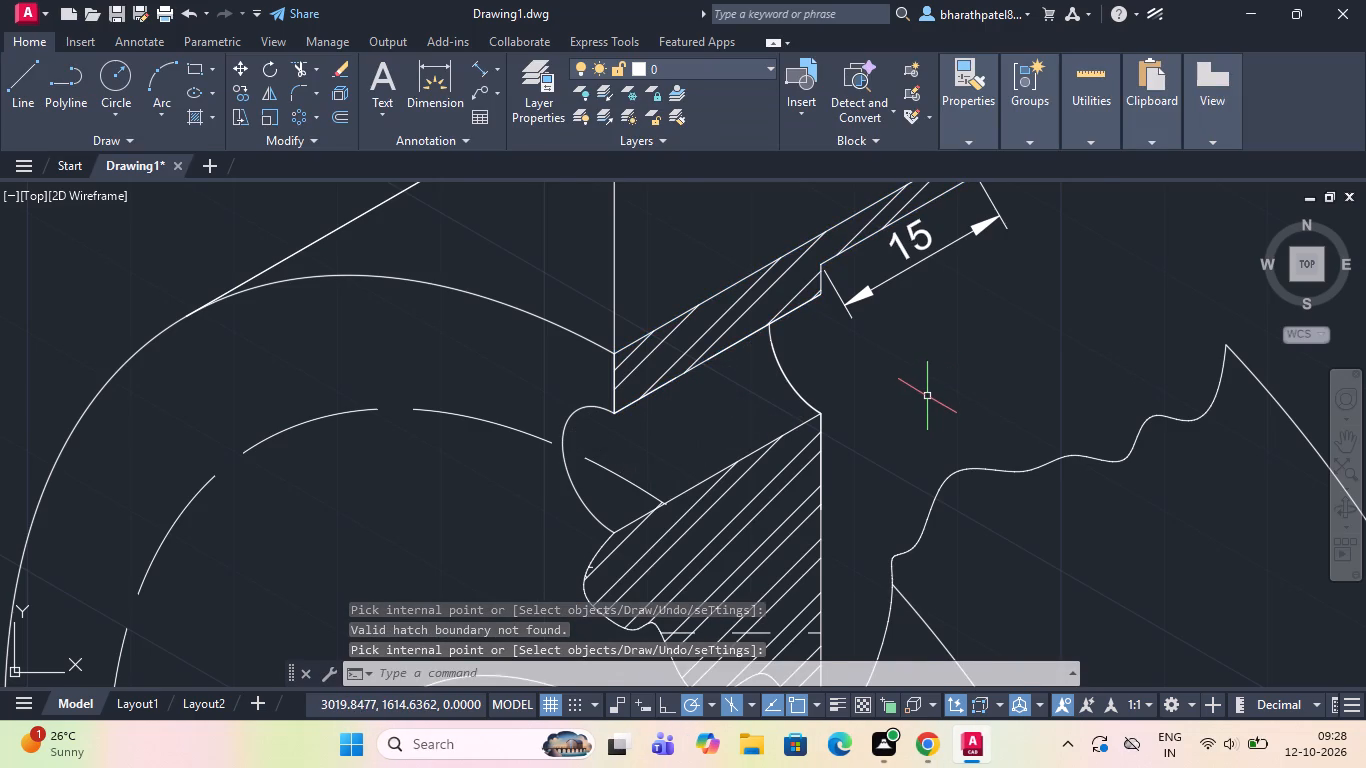
# Add a leader labelled ø110 pointing at the hatched strip's lower edge beside the 15 dimension.
pyautogui.scroll(-1, 927, 396)
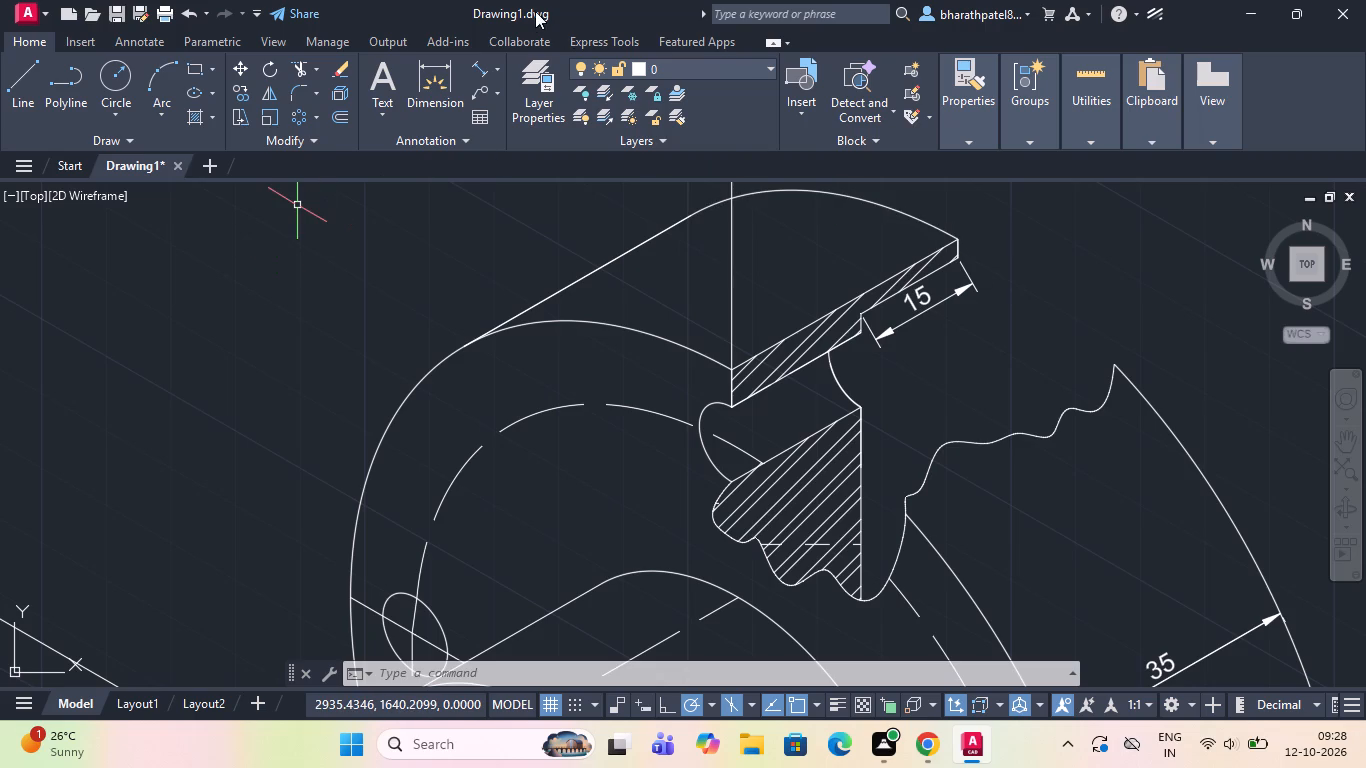
pyautogui.click(489, 90)
pyautogui.scroll(2, 928, 277)
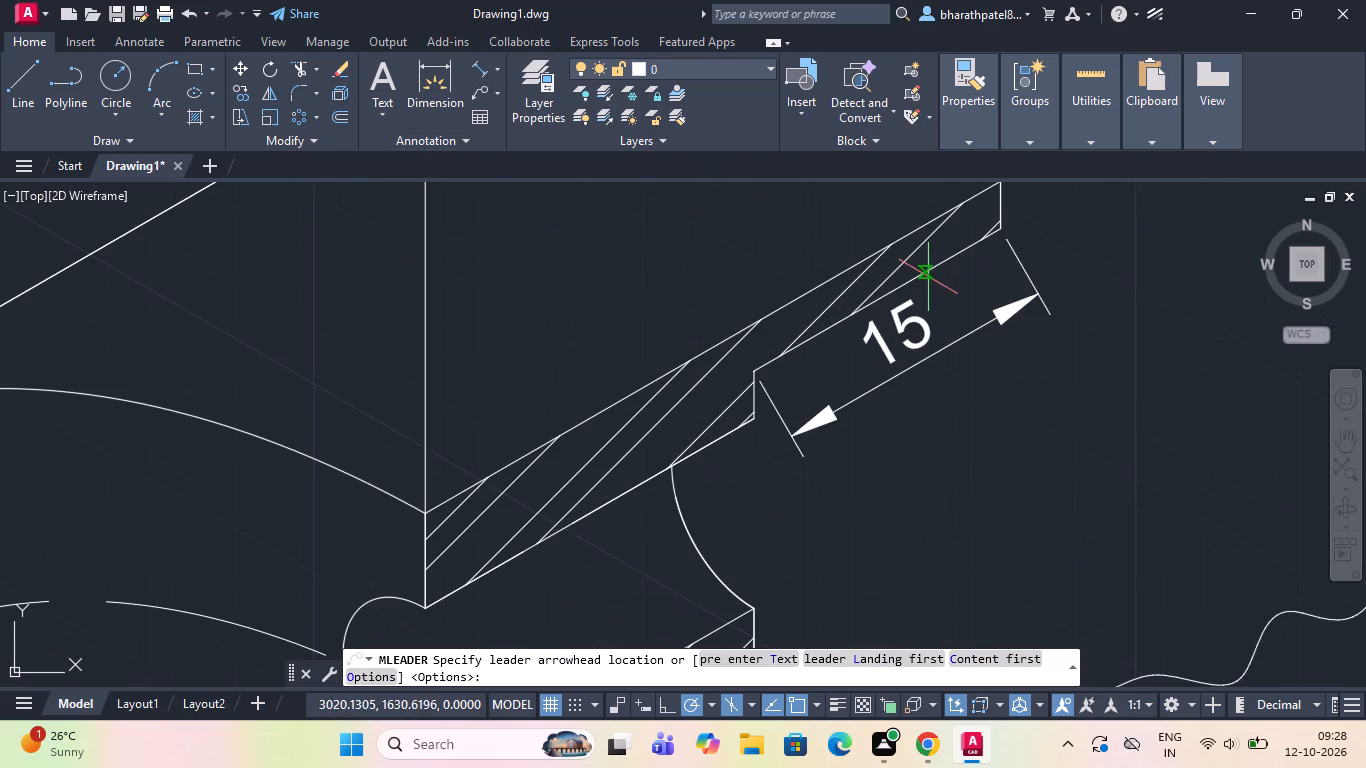
pyautogui.click(934, 271)
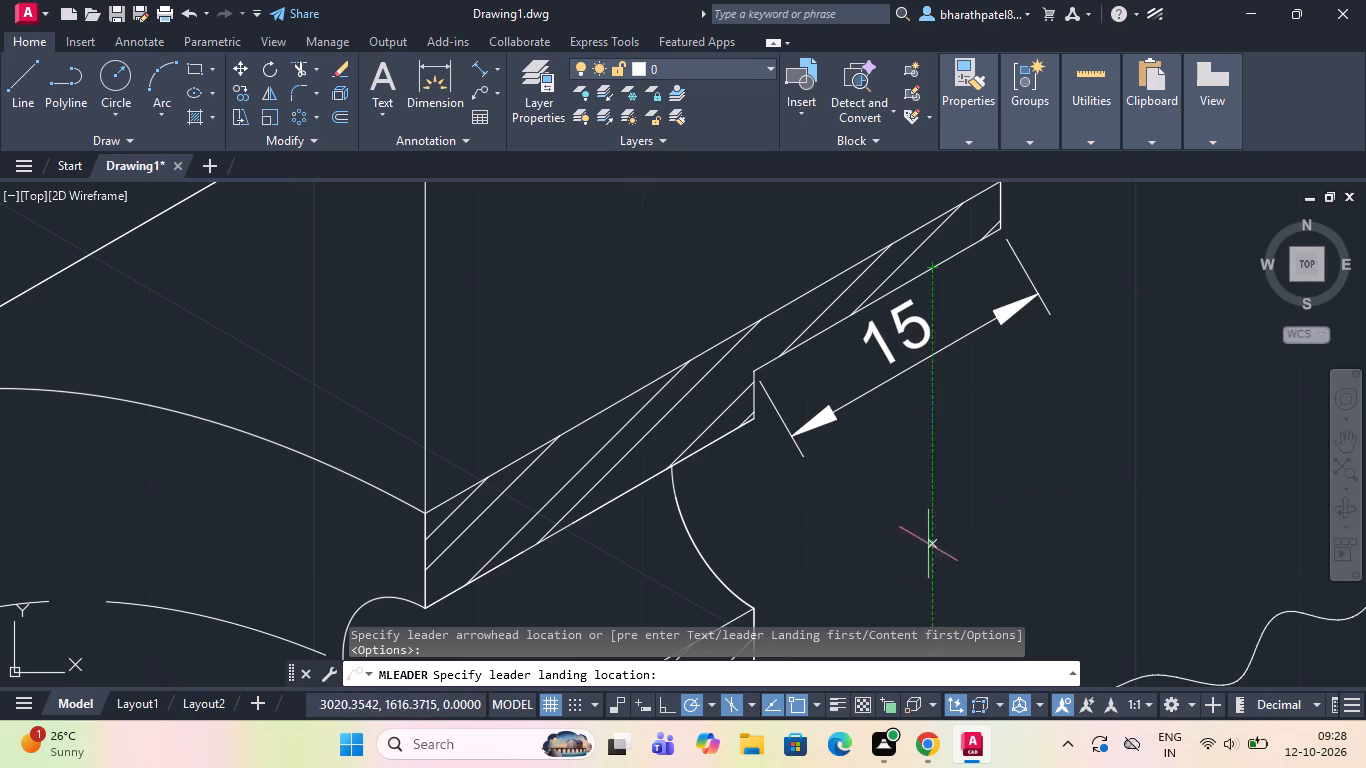
pyautogui.scroll(-3, 929, 456)
pyautogui.scroll(1, 929, 456)
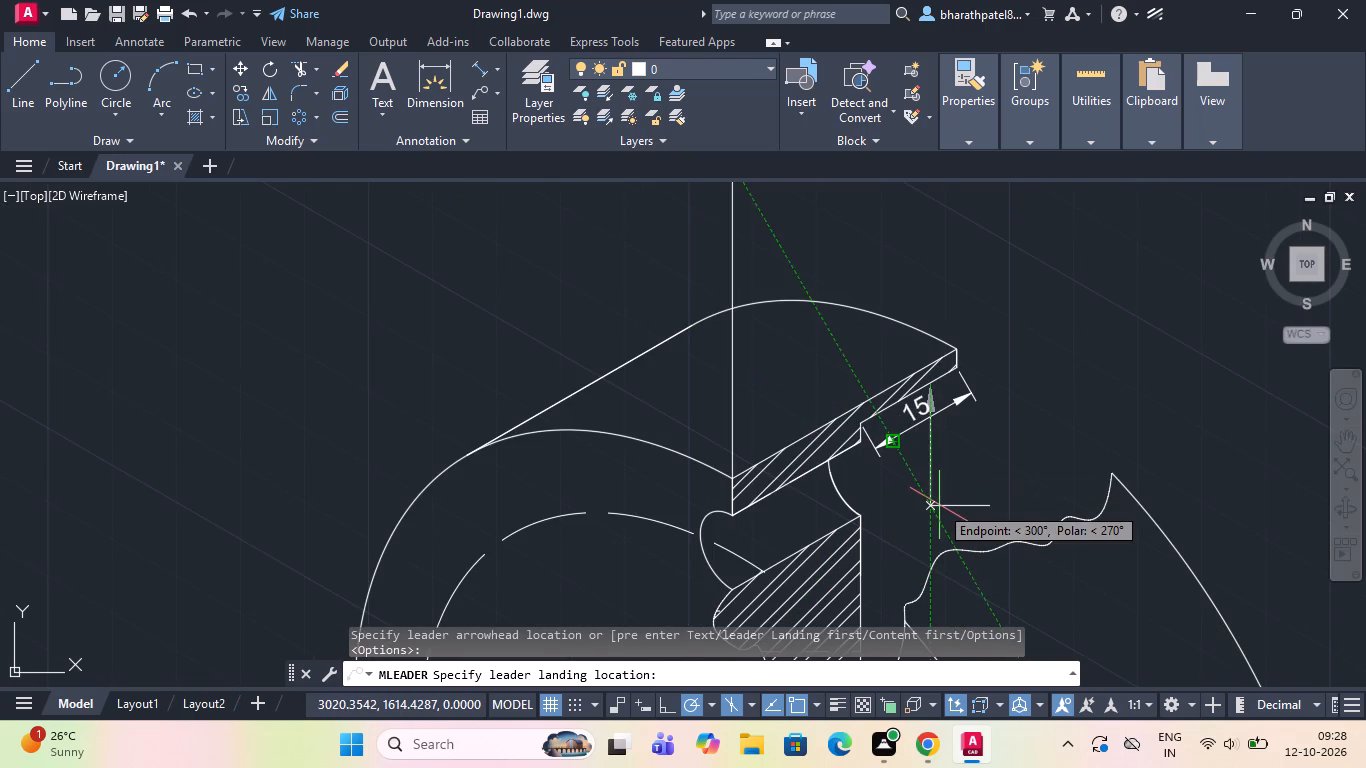
pyautogui.click(935, 476)
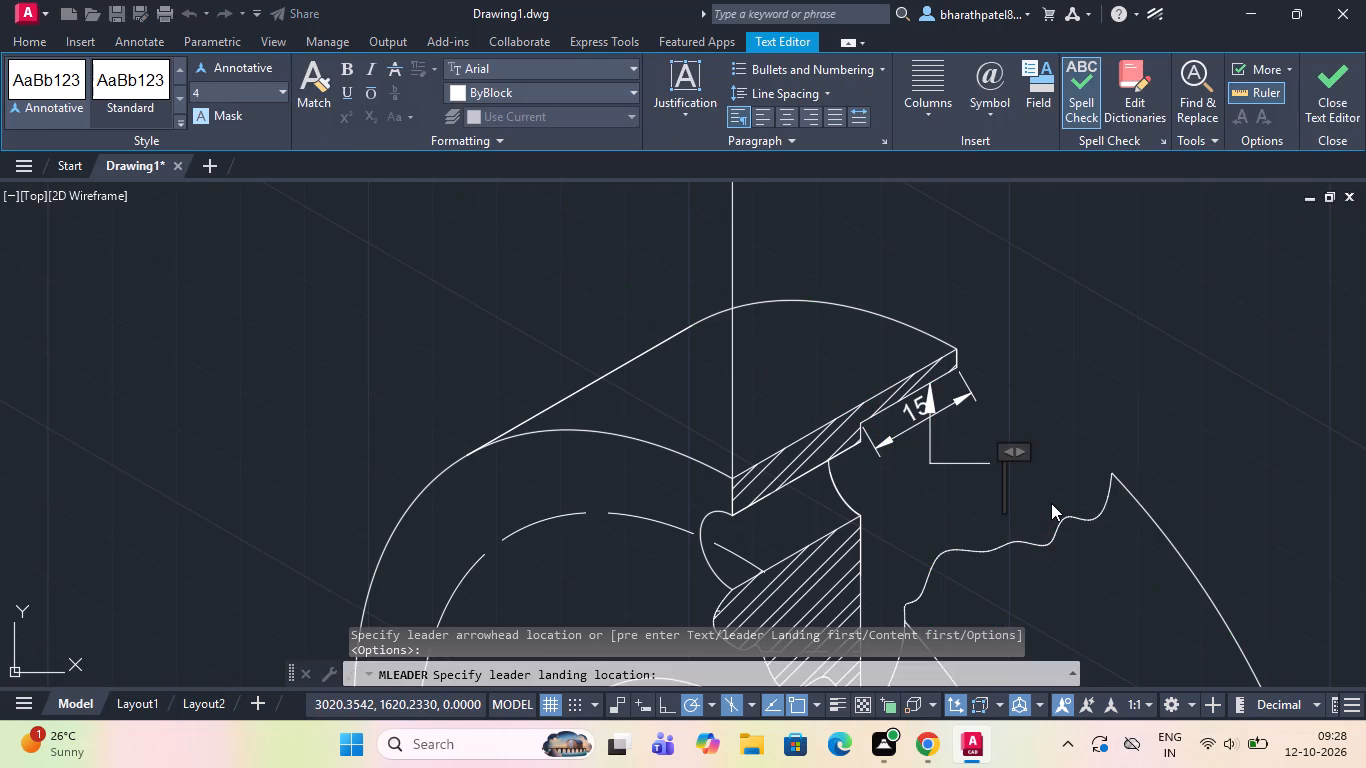
pyautogui.hotkey('ctrl', 'v')
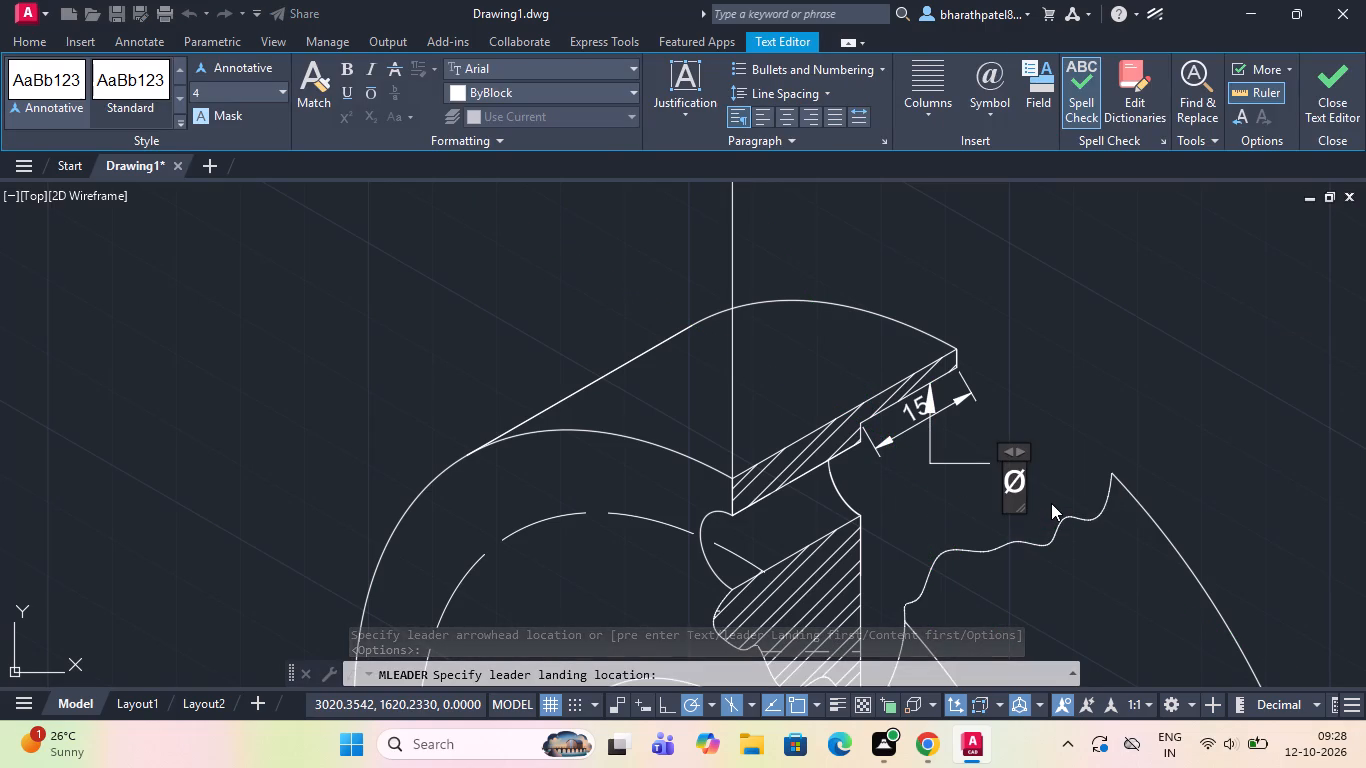
pyautogui.write('110')
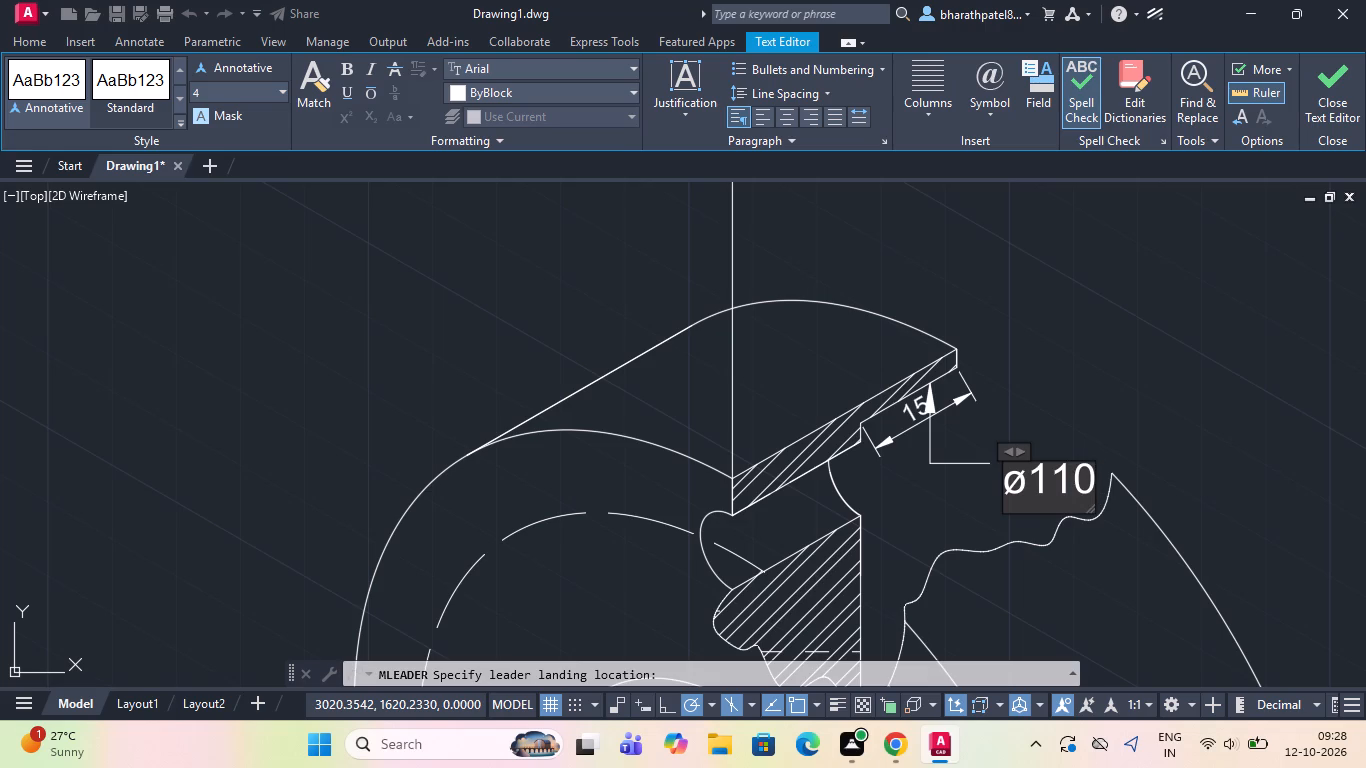
pyautogui.click(1173, 409)
# Erase the vertical construction line rising from the strip's inner end above the flange.
pyautogui.scroll(-2, 903, 429)
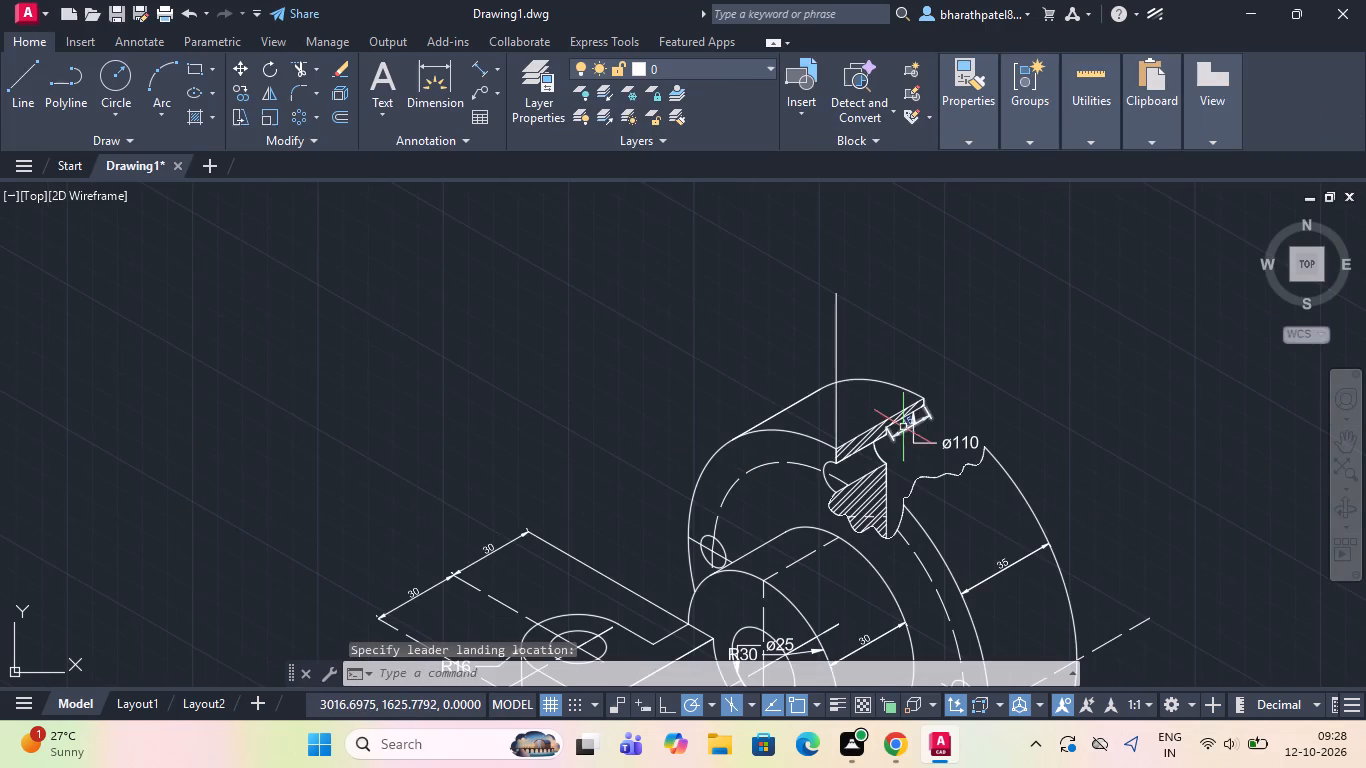
pyautogui.click(835, 397)
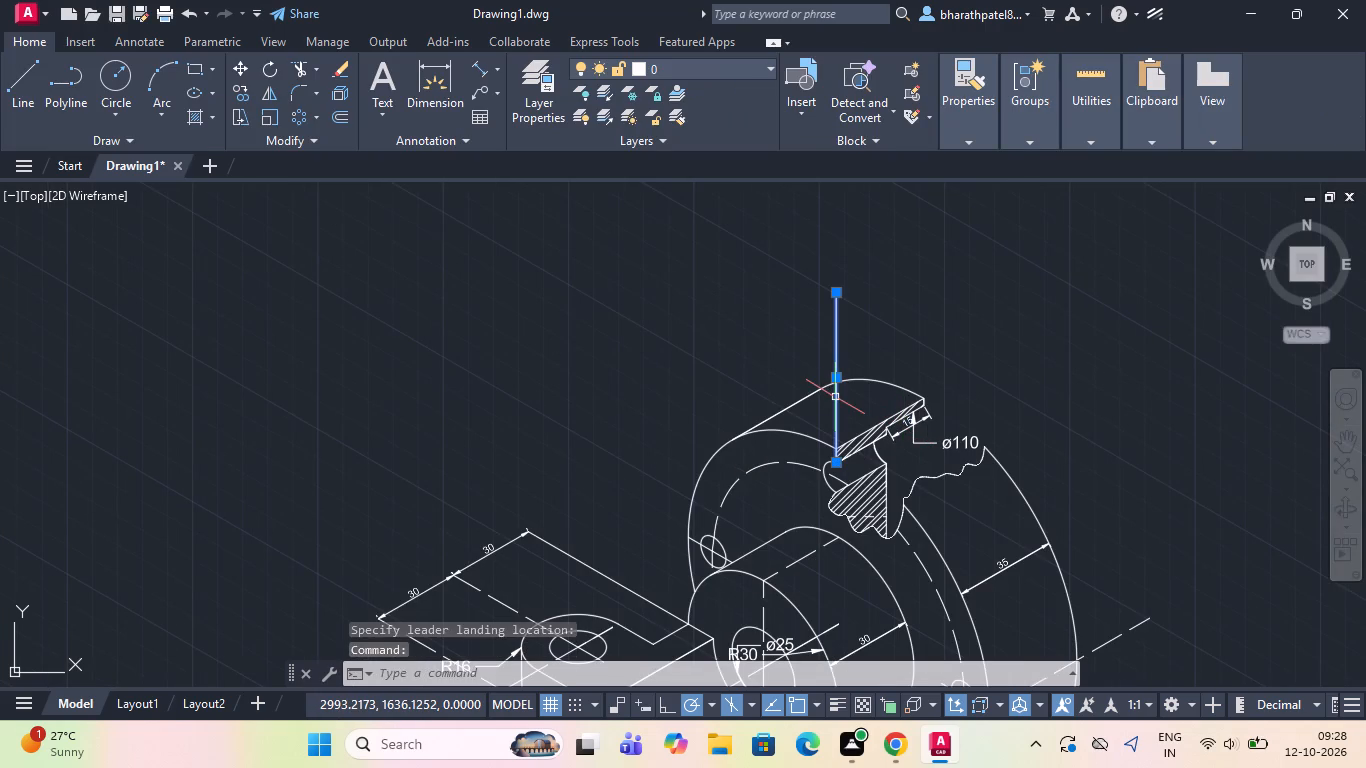
pyautogui.press('Delete')
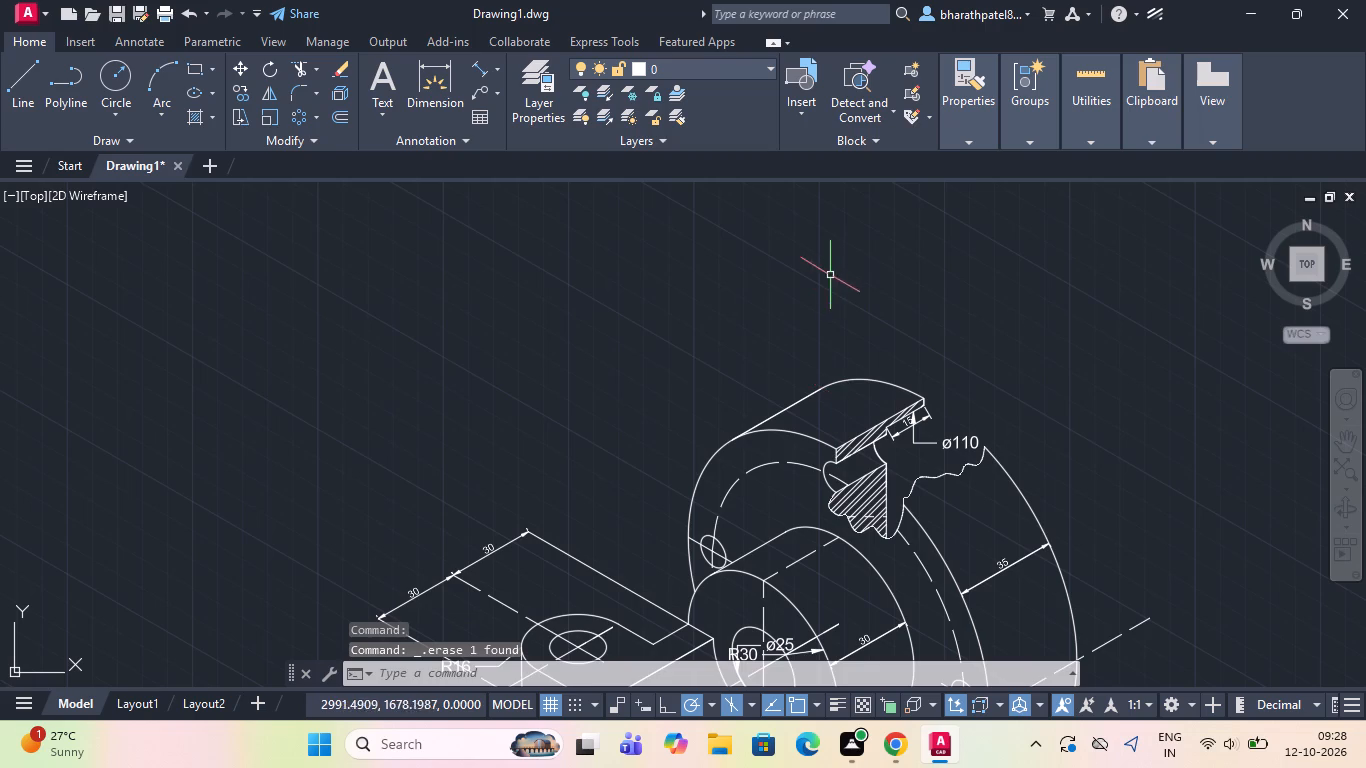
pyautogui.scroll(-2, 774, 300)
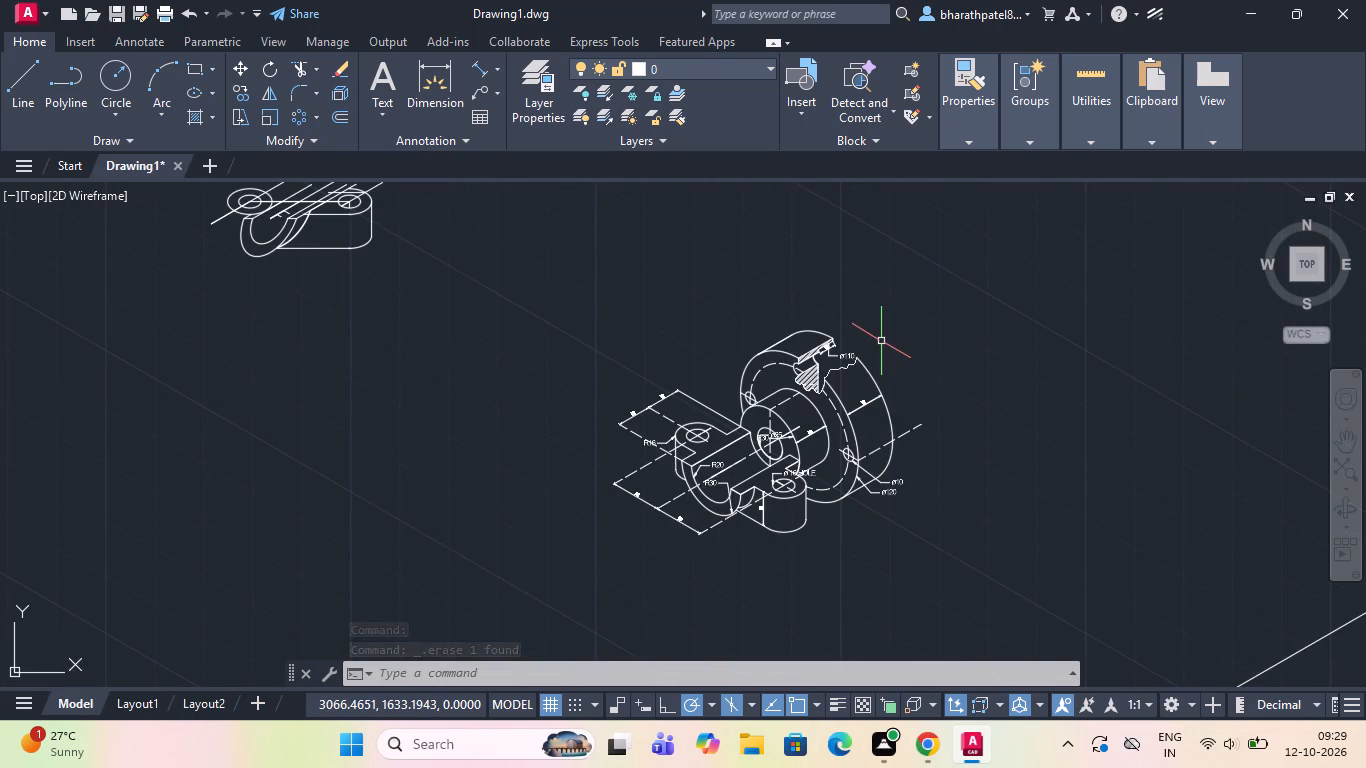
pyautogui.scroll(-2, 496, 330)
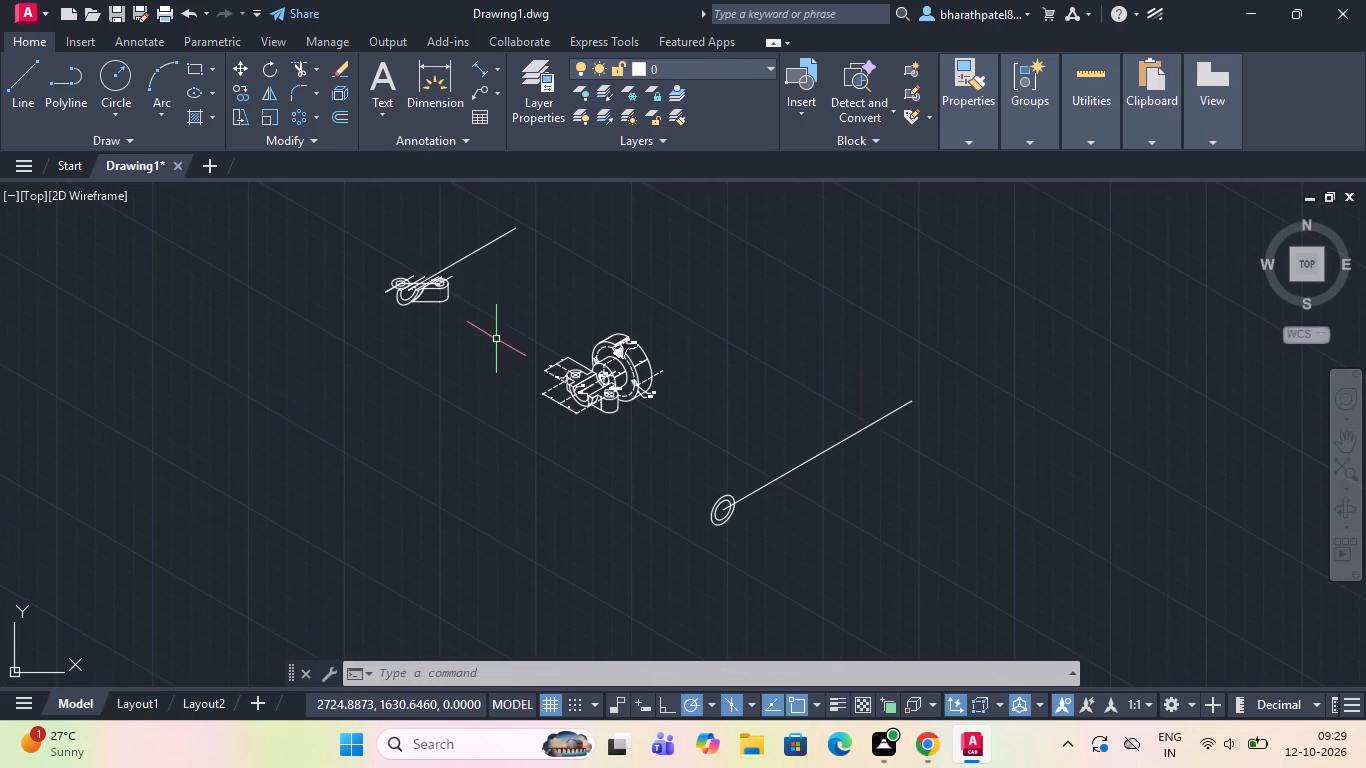
# Erase the leftover construction geometry and its long slanted line lying above and to the left of the finished bracket.
pyautogui.moveTo(199, 261); pyautogui.dragTo(211, 287)
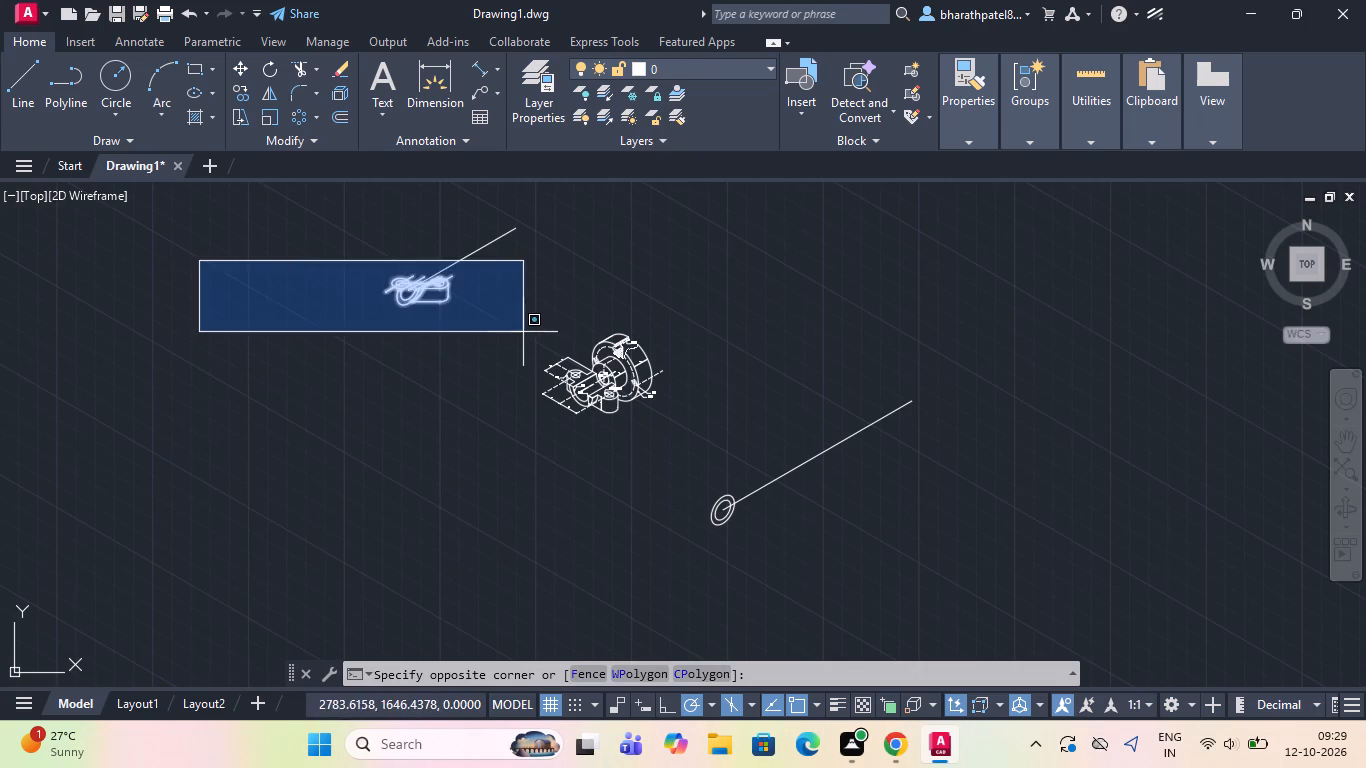
pyautogui.click(524, 332)
pyautogui.click(361, 226)
pyautogui.click(590, 299)
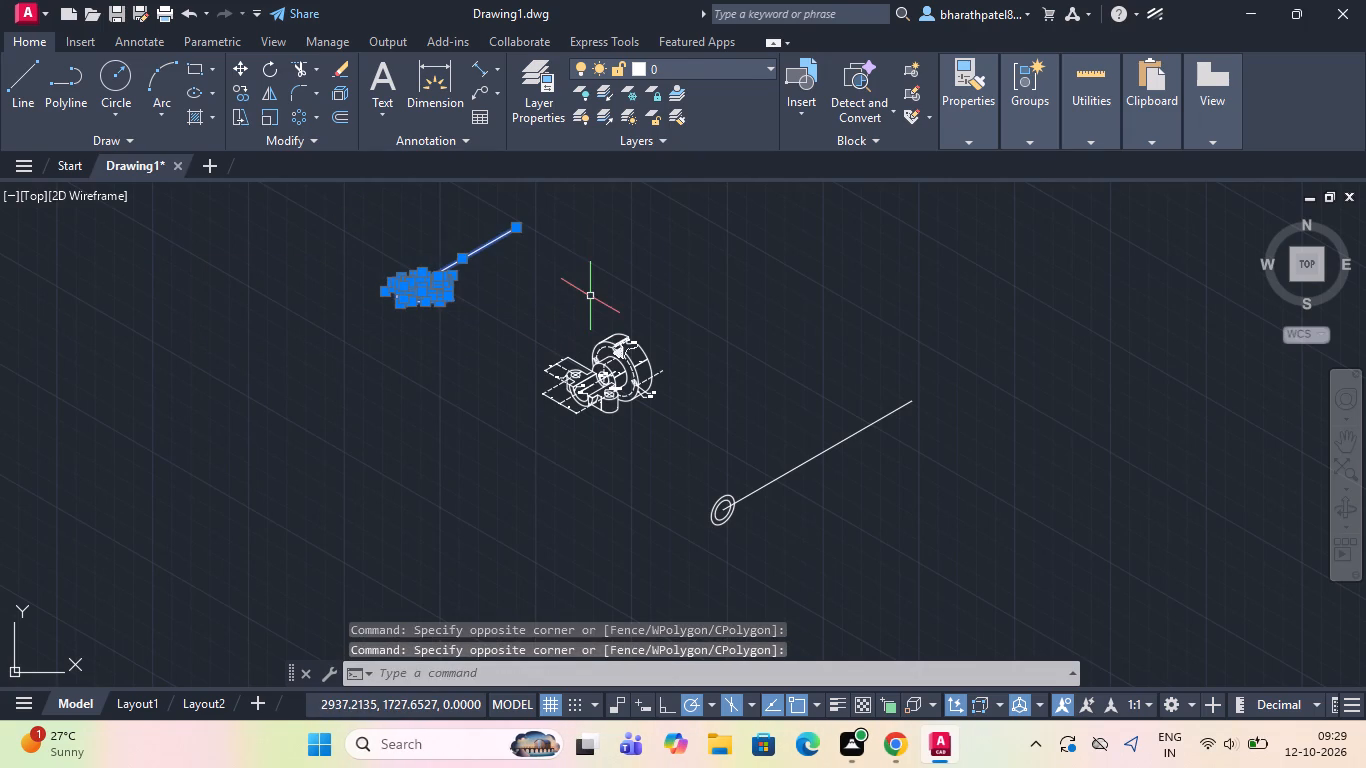
pyautogui.press('Delete')
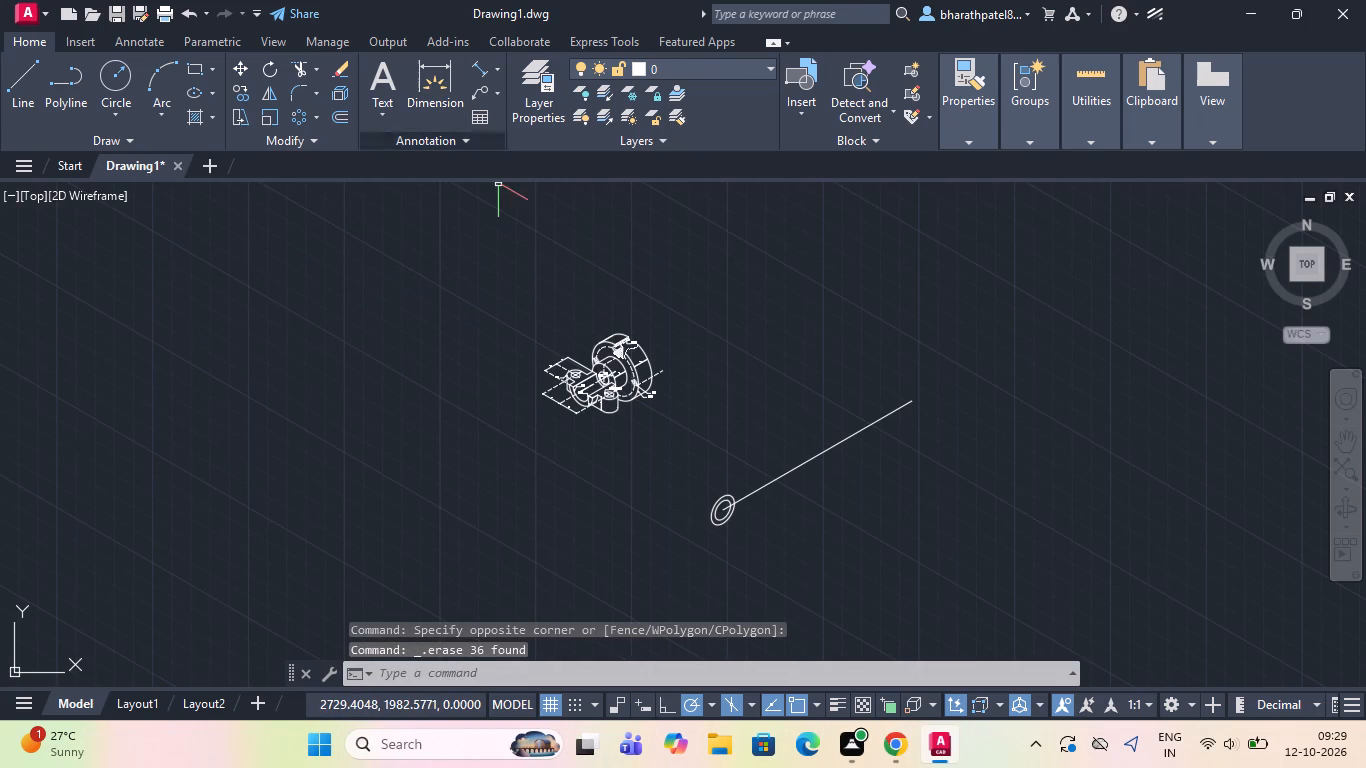
# Erase the two stray concentric ellipses and the long slanted line attached to them below and to the right of the bracket.
pyautogui.scroll(-2, 361, 295)
pyautogui.scroll(2, 509, 463)
pyautogui.scroll(-2, 510, 462)
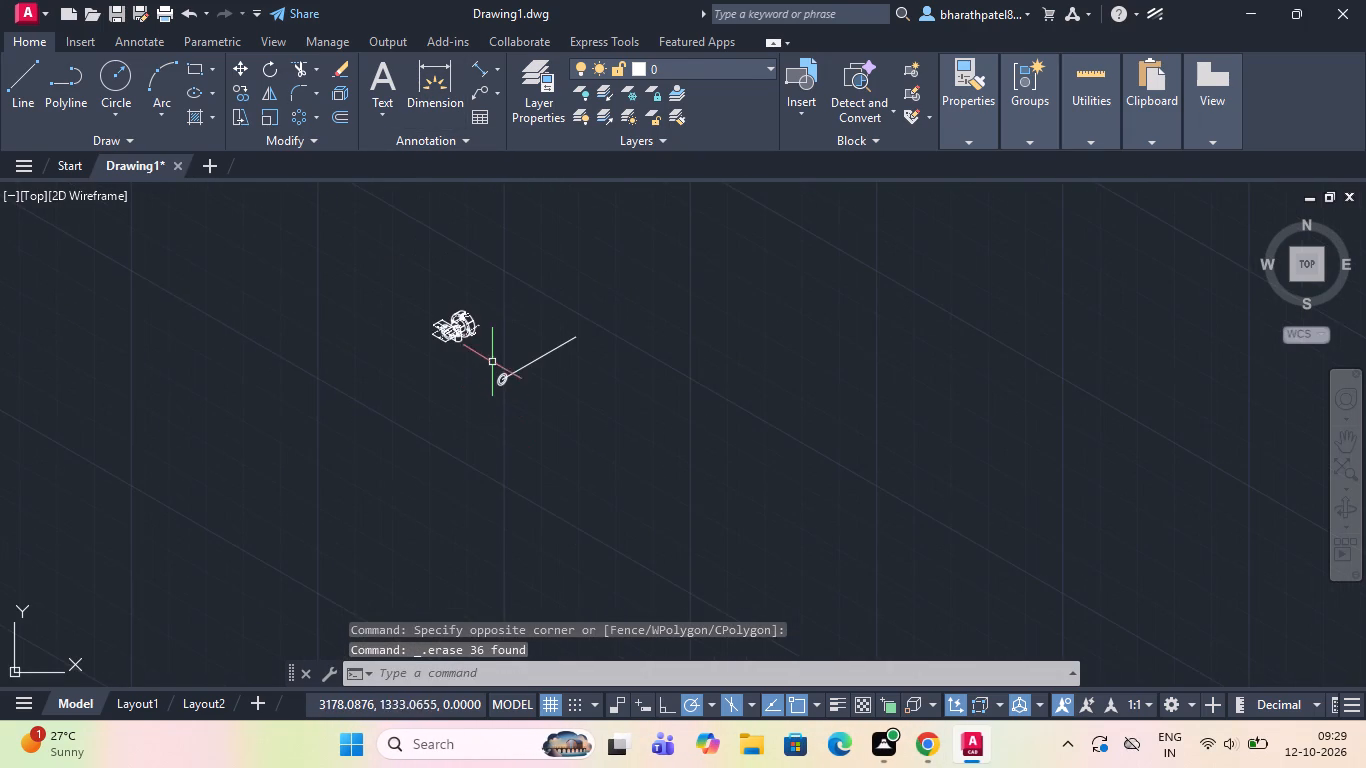
pyautogui.scroll(3, 492, 348)
pyautogui.moveTo(475, 348); pyautogui.dragTo(457, 521)
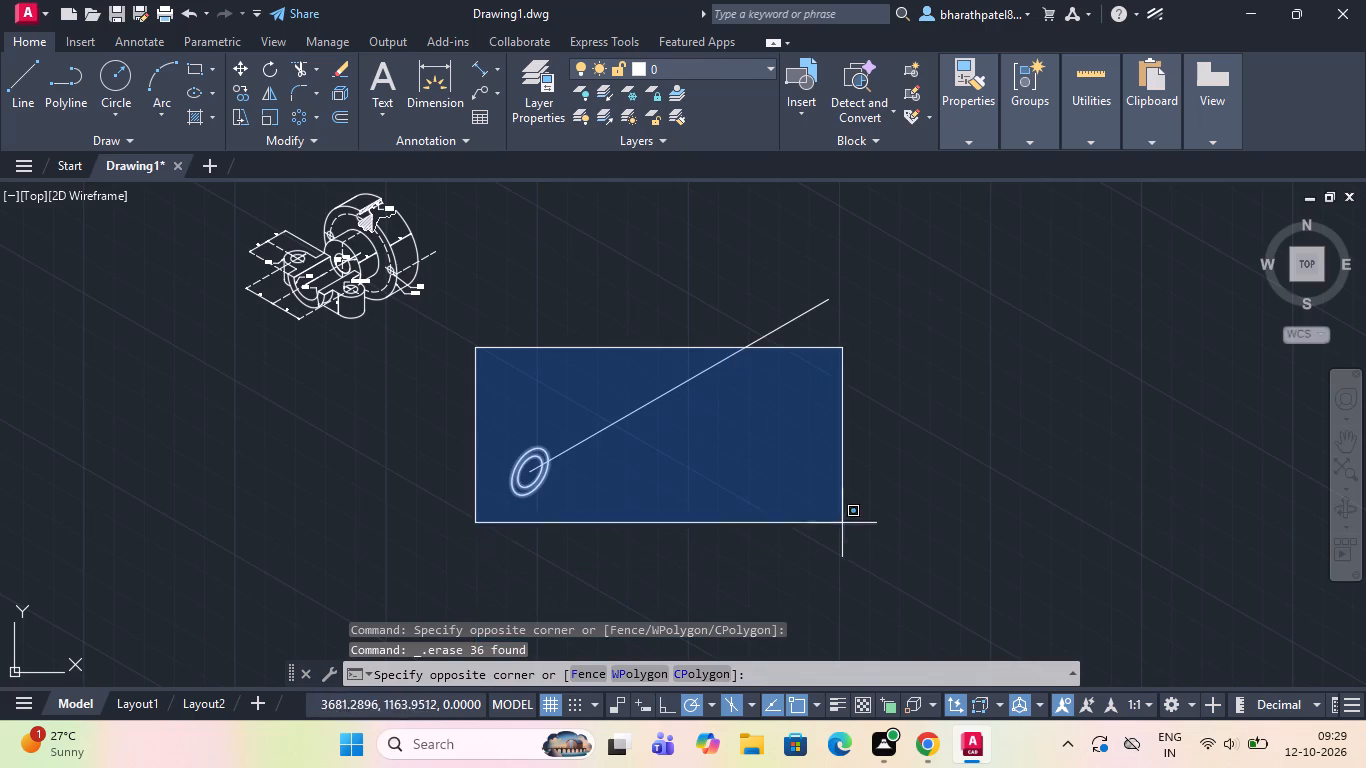
pyautogui.click(818, 554)
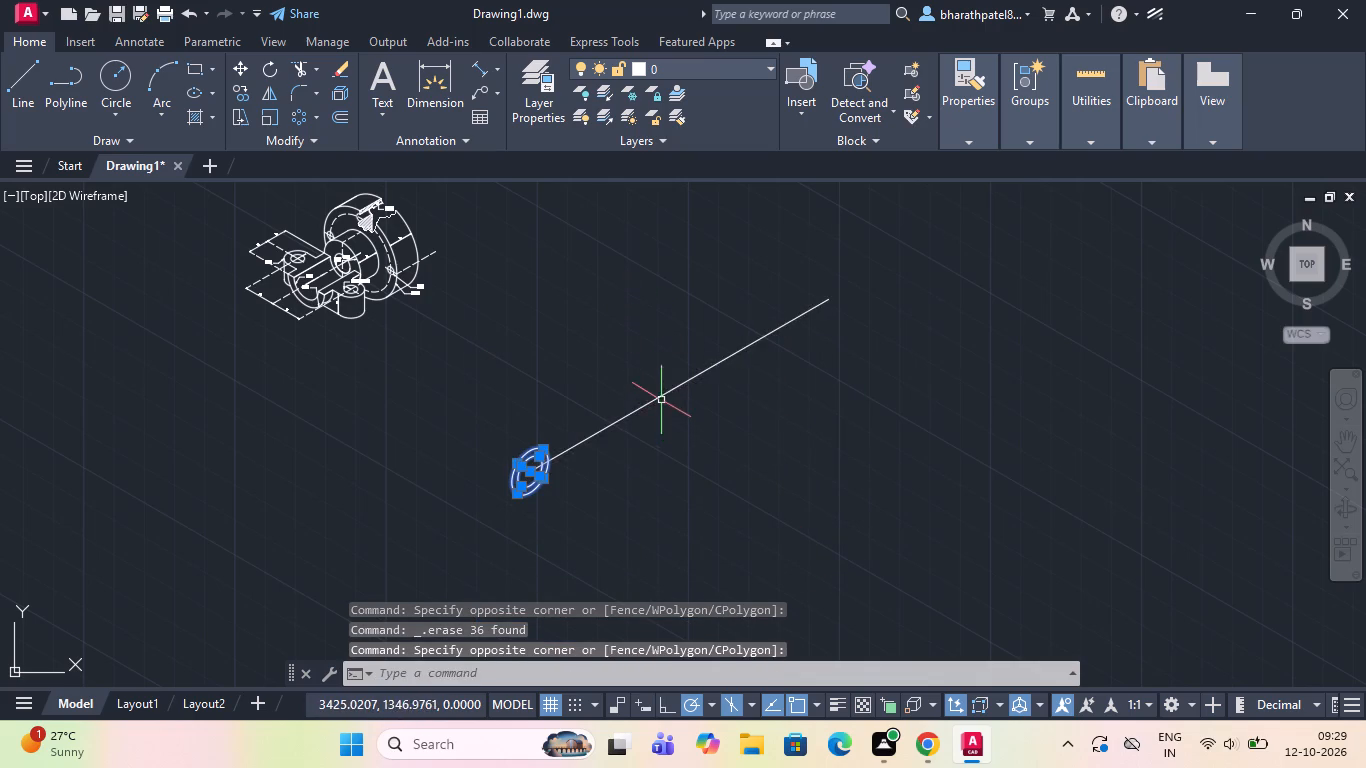
pyautogui.click(660, 393)
pyautogui.press('Delete')
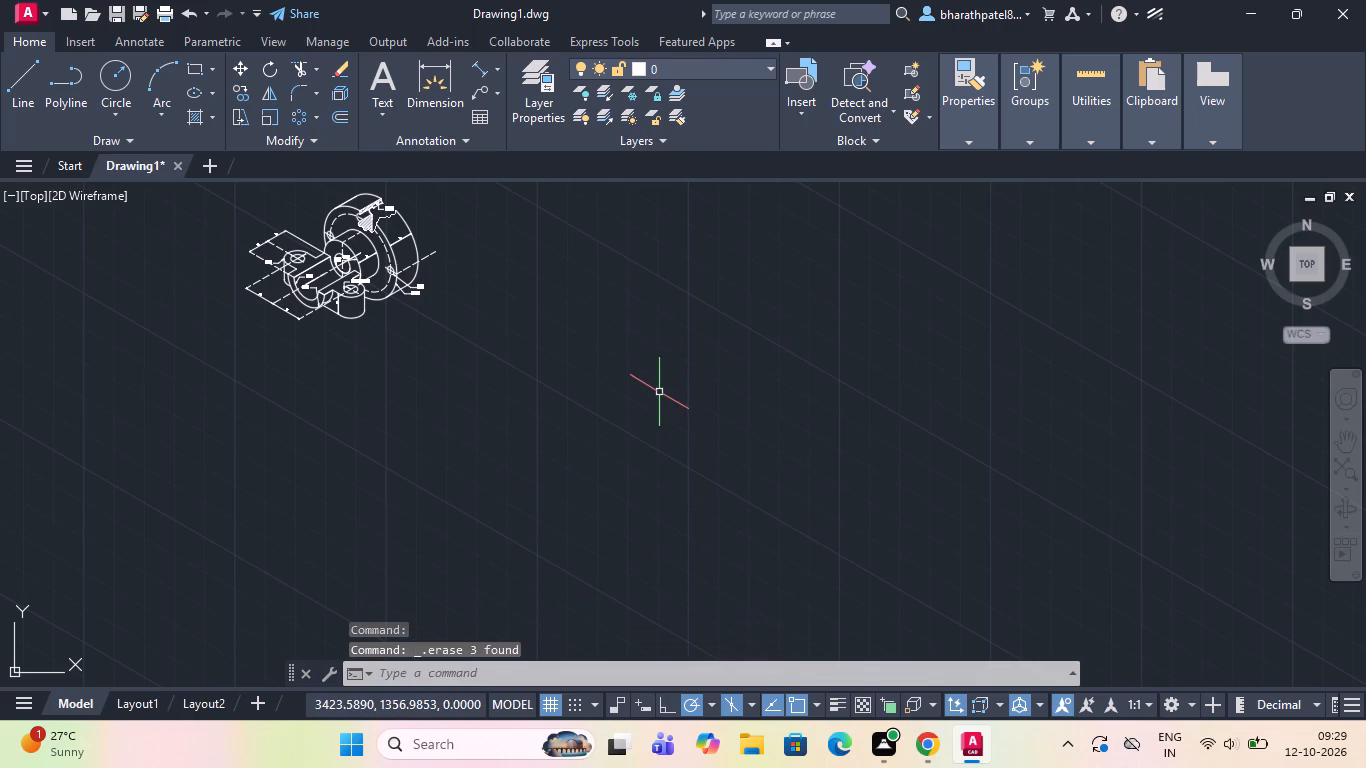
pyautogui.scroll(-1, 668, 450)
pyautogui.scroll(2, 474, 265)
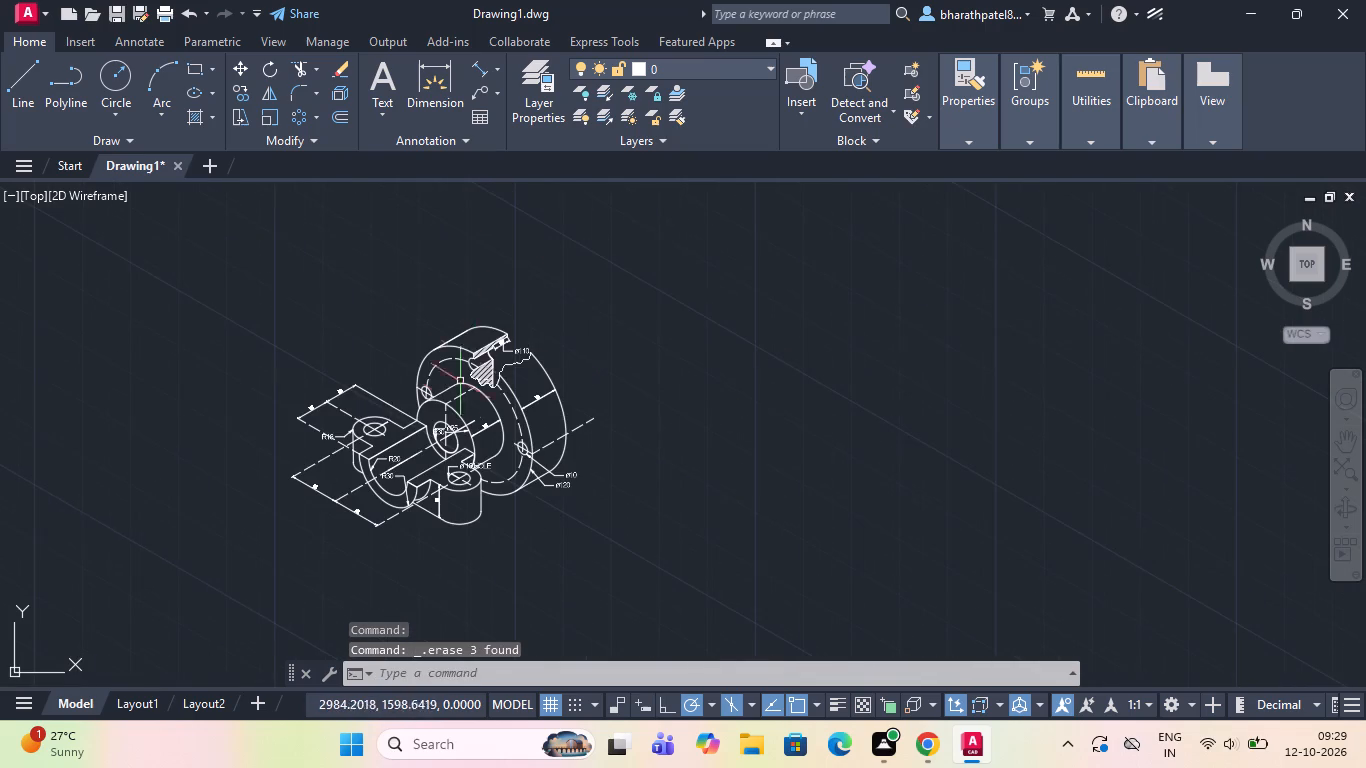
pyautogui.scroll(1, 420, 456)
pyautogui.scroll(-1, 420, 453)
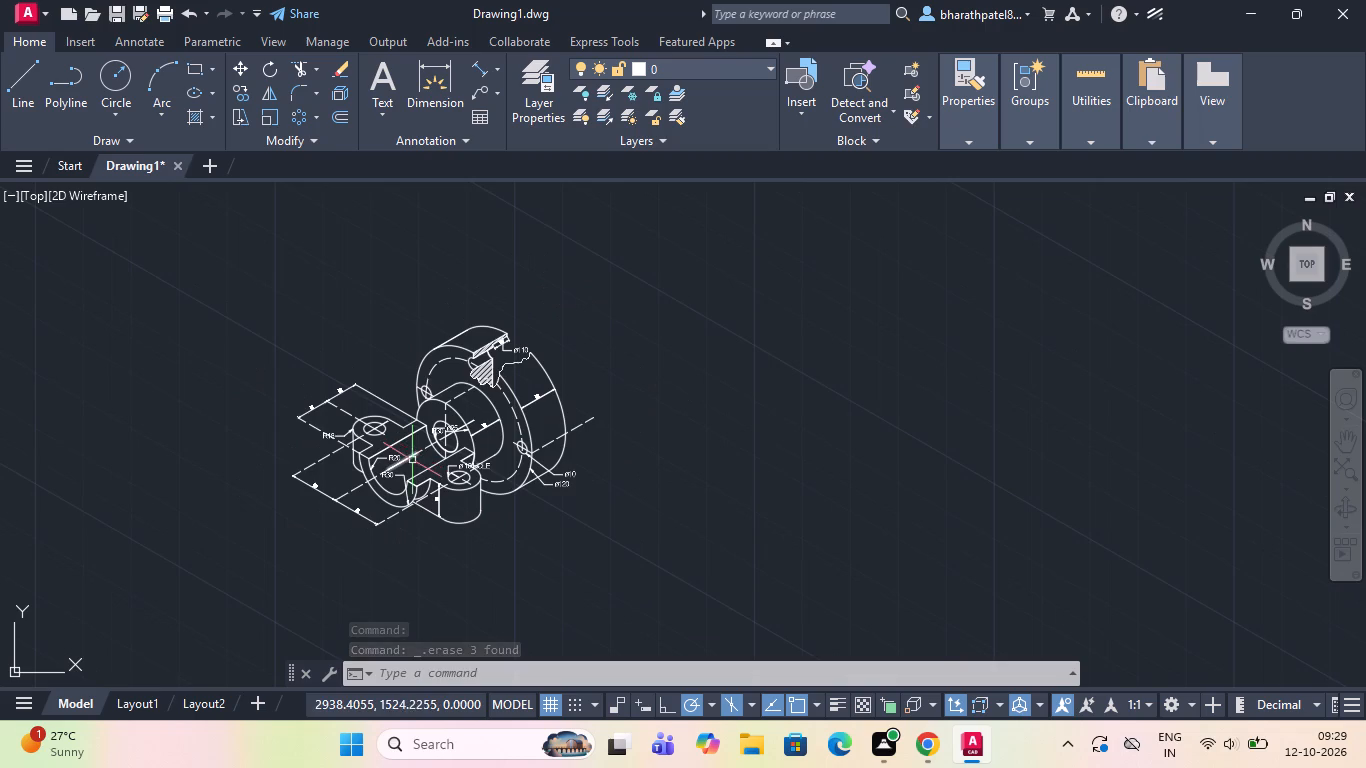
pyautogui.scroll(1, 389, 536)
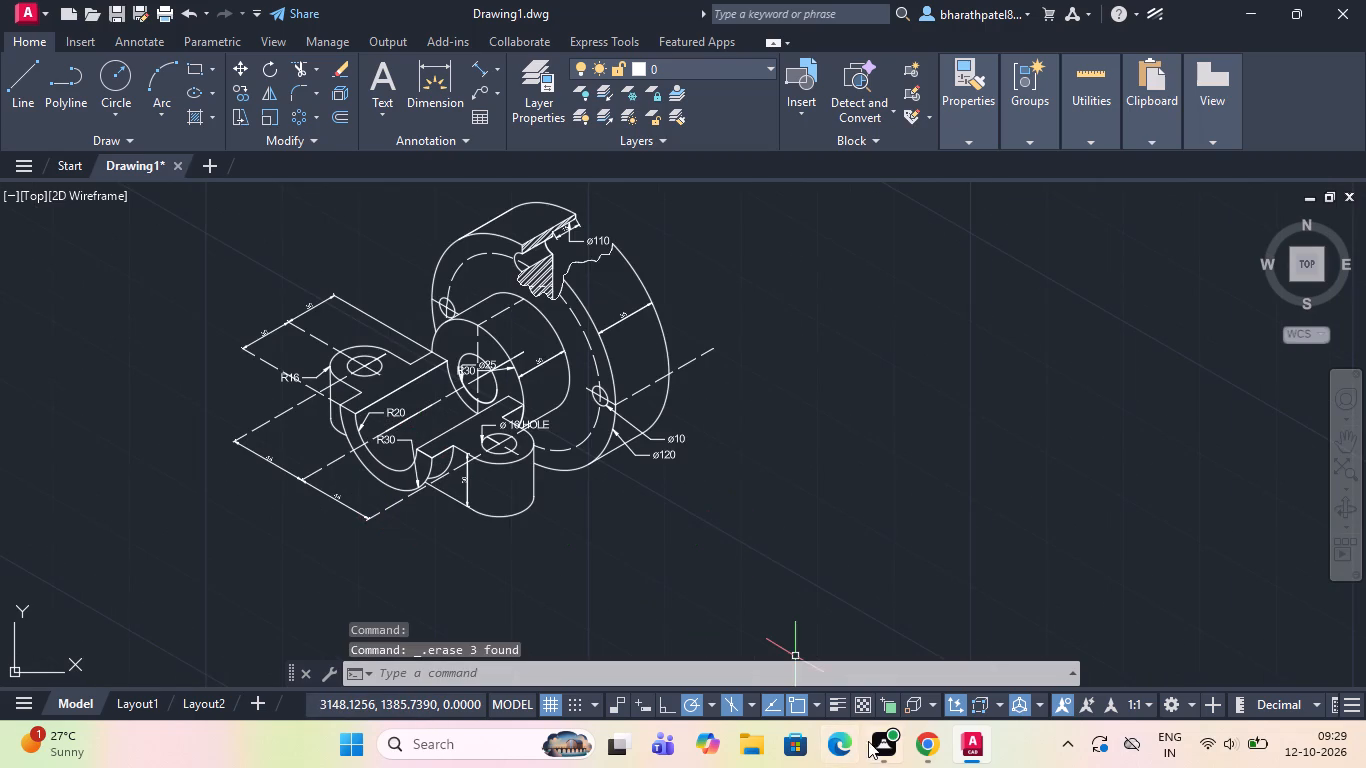
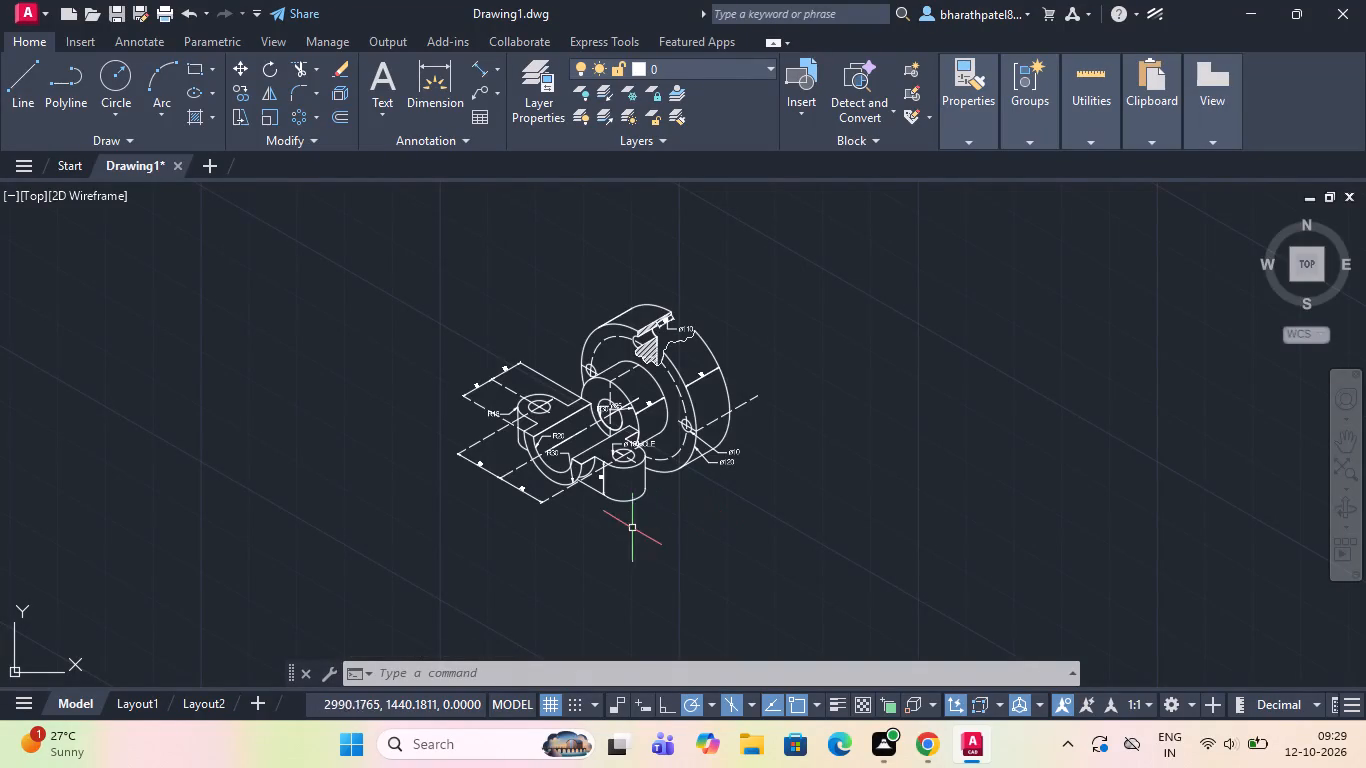
# Start saving the finished bracket drawing, bringing up the Save Drawing As dialog.
pyautogui.scroll(2, 626, 528)
pyautogui.scroll(-2, 626, 528)
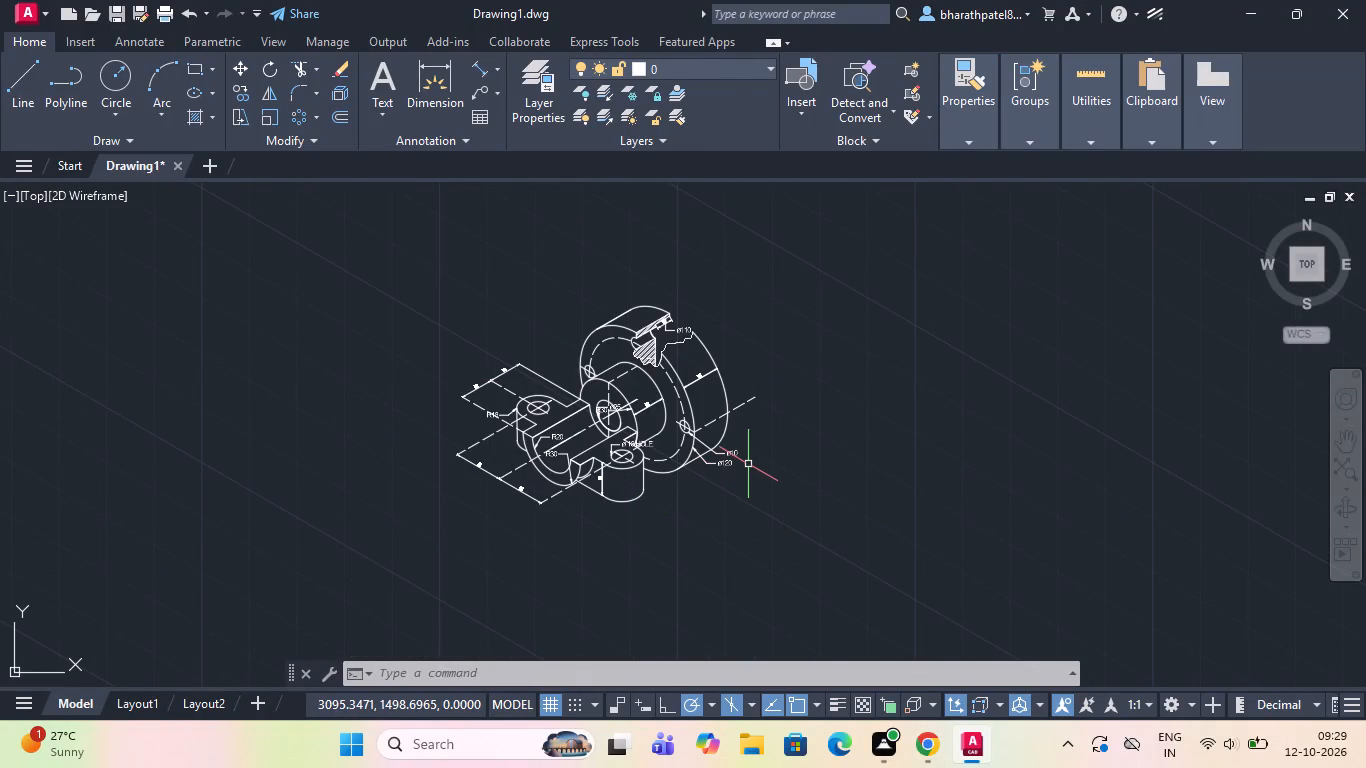
pyautogui.hotkey('ctrl', 's')
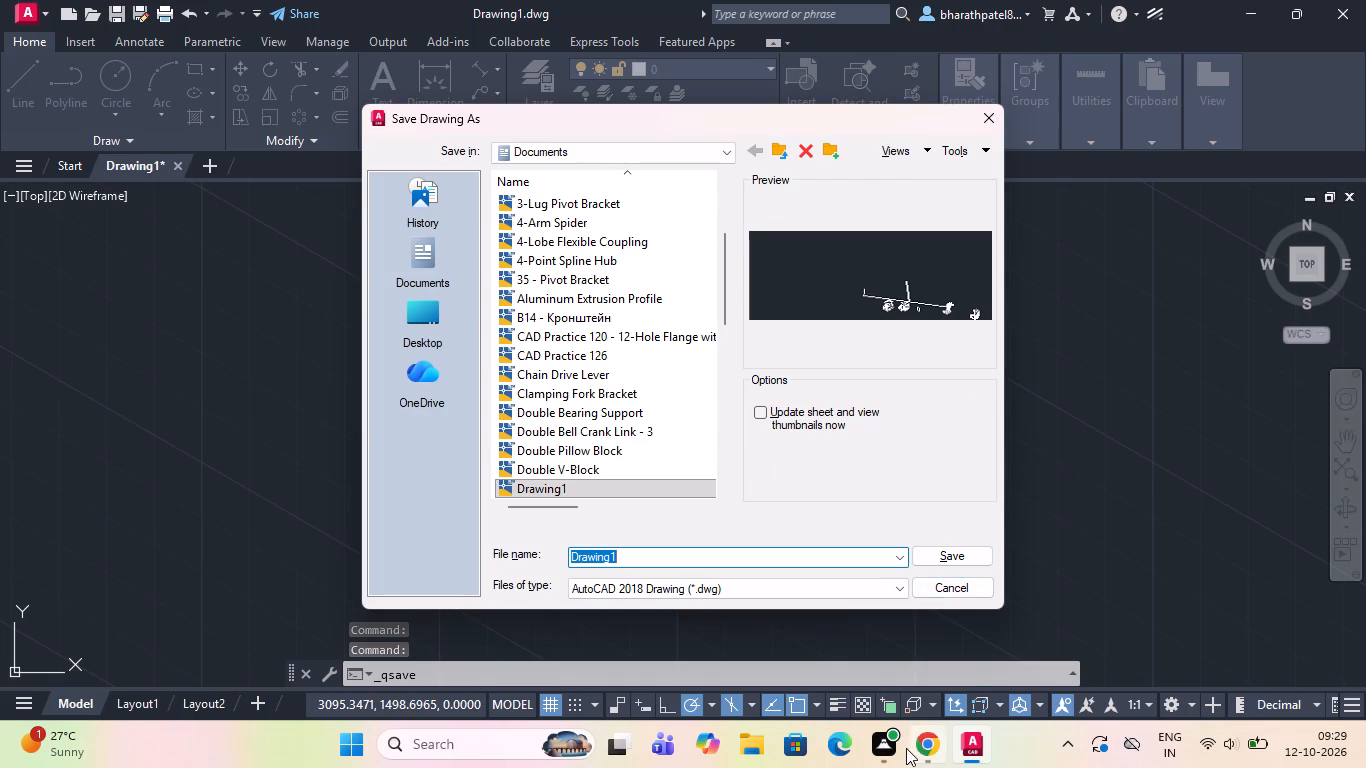
# Switch to the Chrome browser while the drawing's save dialog stays open.
pyautogui.click(929, 737)
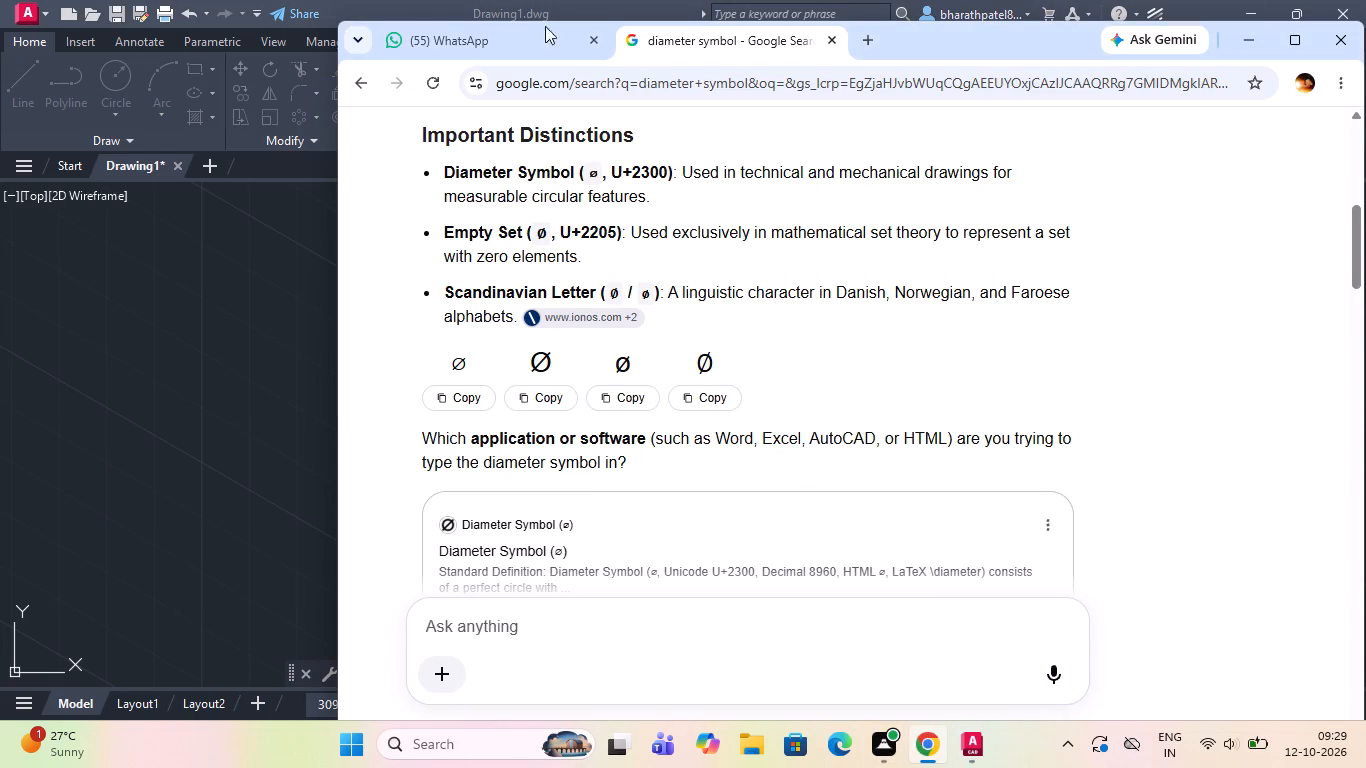
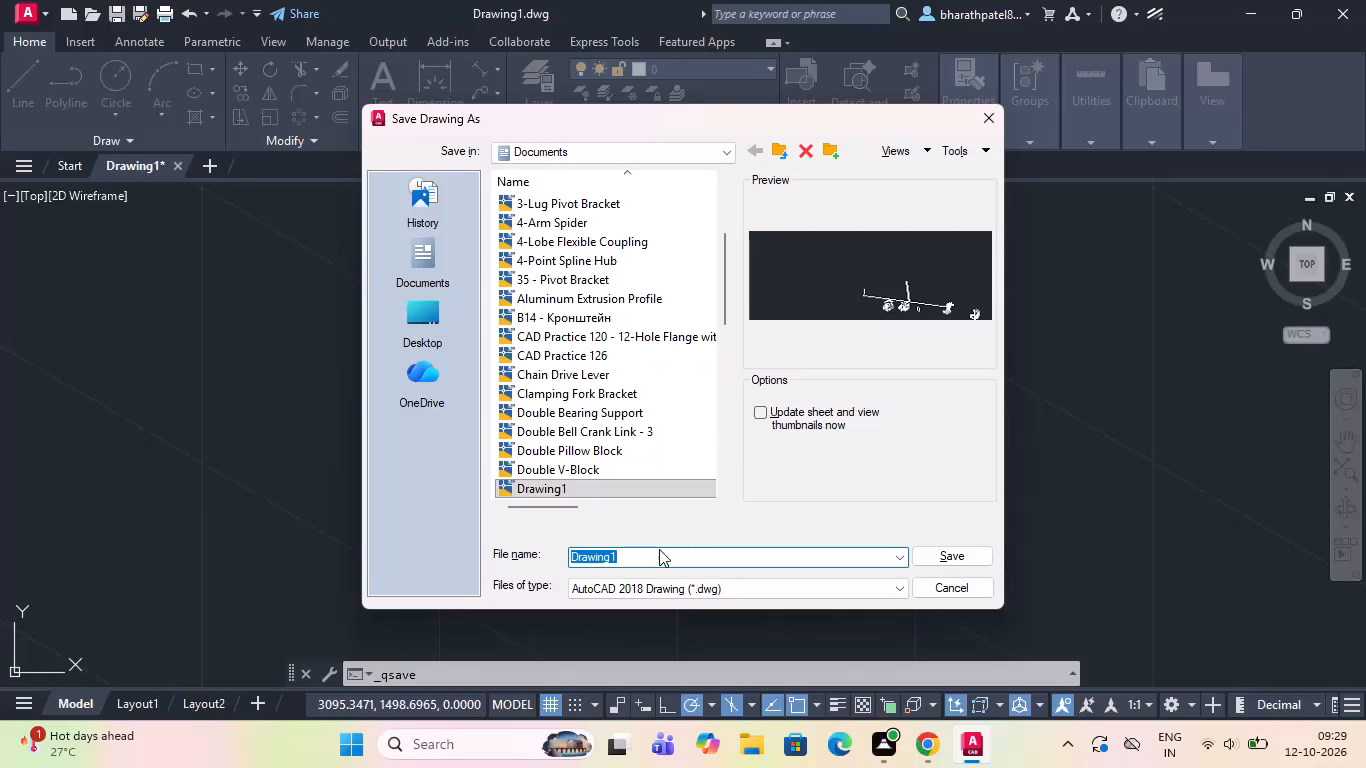
# Save the drawing in Documents under the pasted name Flanged Bearing Housing, as an AutoCAD 2018 drawing.
pyautogui.hotkey('ctrl', 'v')
pyautogui.click(952, 556)
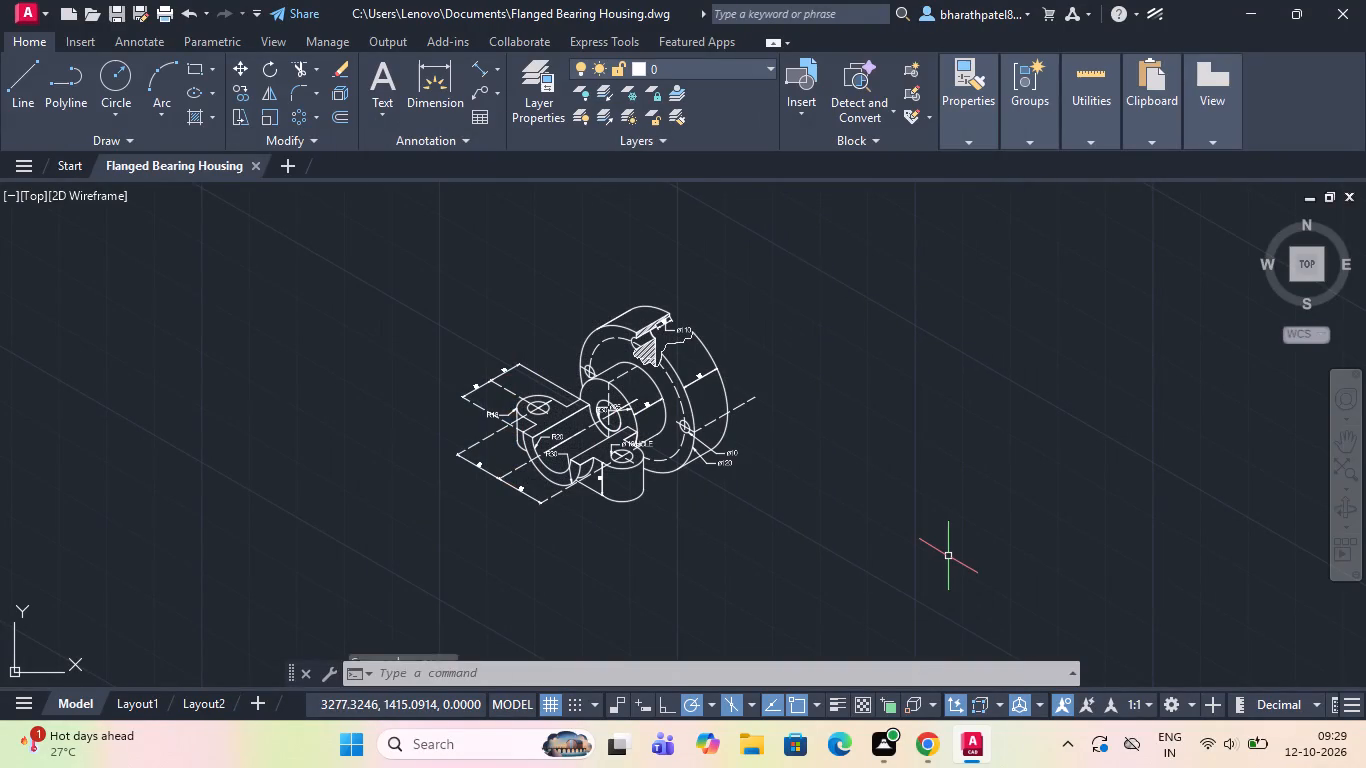
# Turn off command log recording with LOGFILEOFF.
pyautogui.click(501, 676)
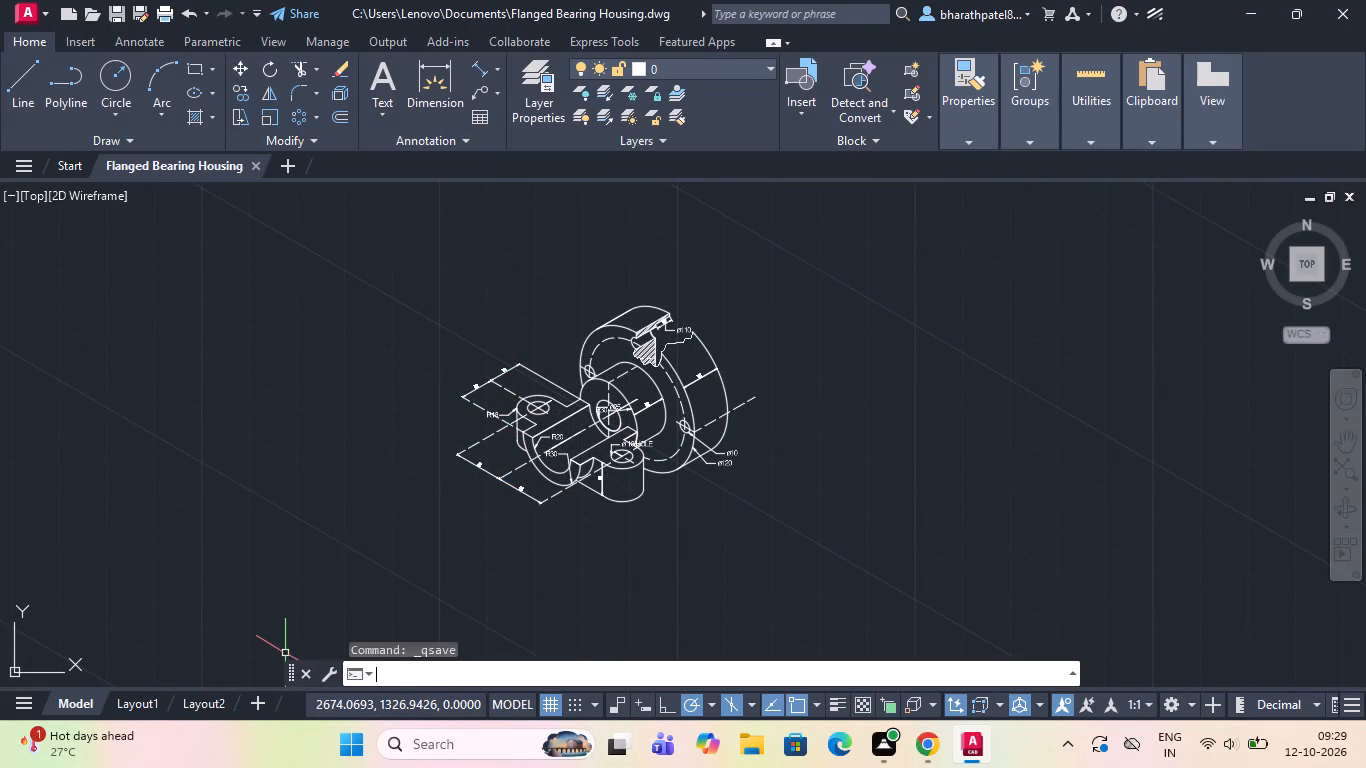
pyautogui.write('LOG')
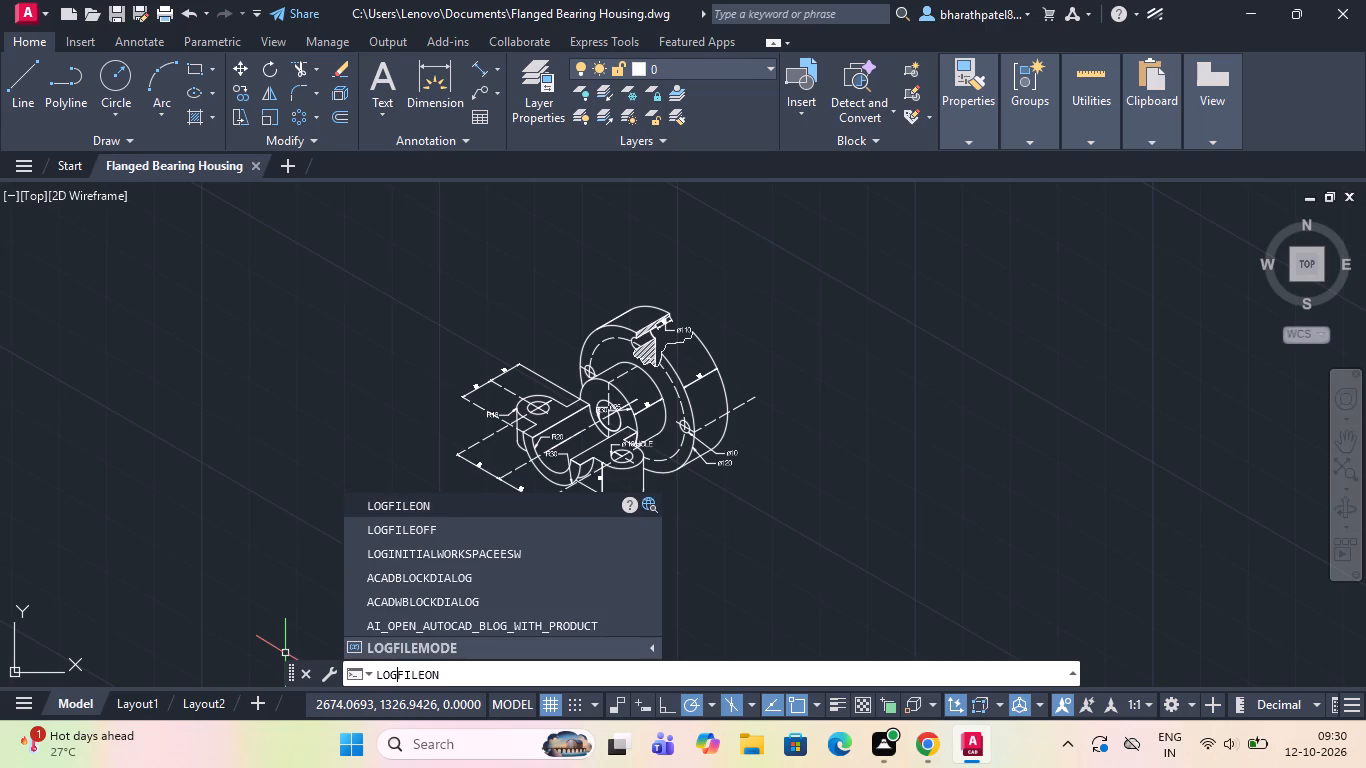
pyautogui.press('Down')
pyautogui.press('Return')
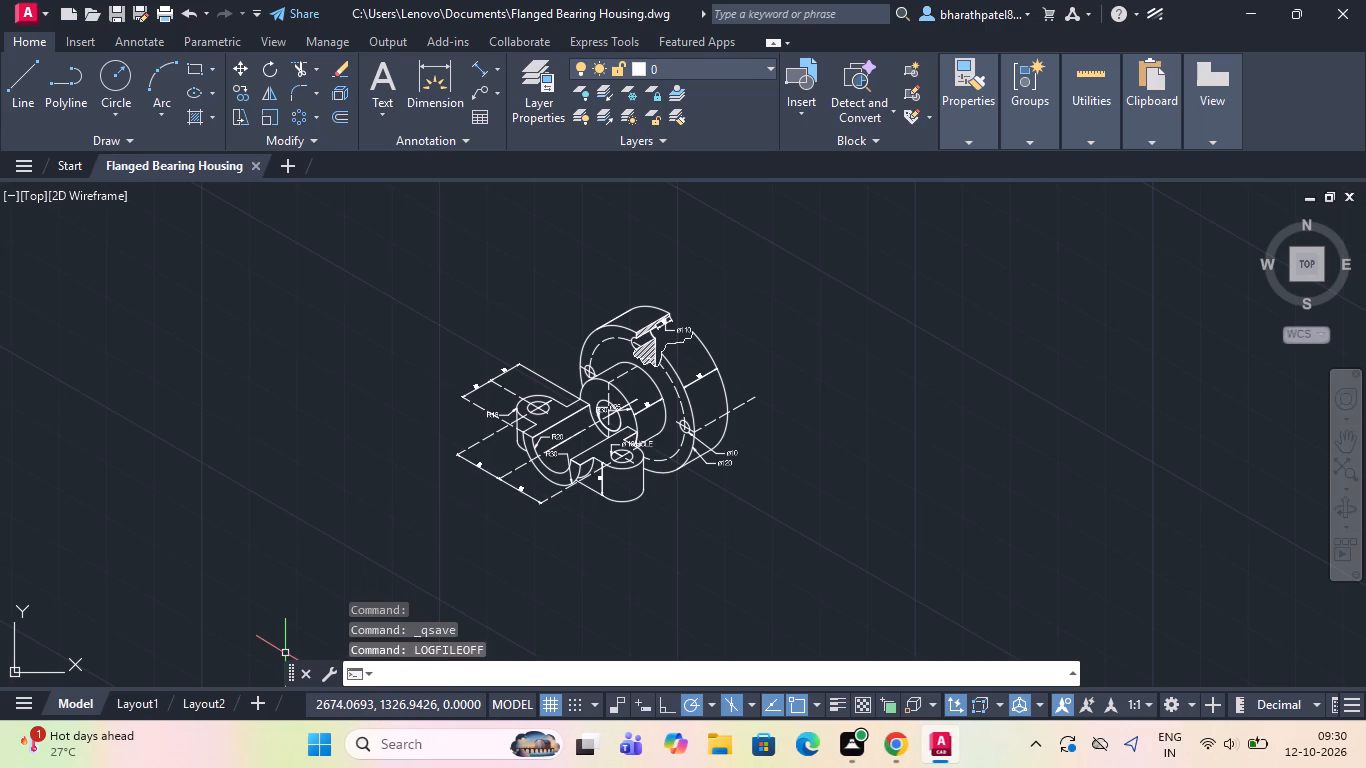
# Configure the plot as landscape with DWG To PDF.pc3, centred, on ISO full bleed A4 (297.00 x 210.00 MM) paper, and apply it to the layout.
pyautogui.hotkey('ctrl', 'p')
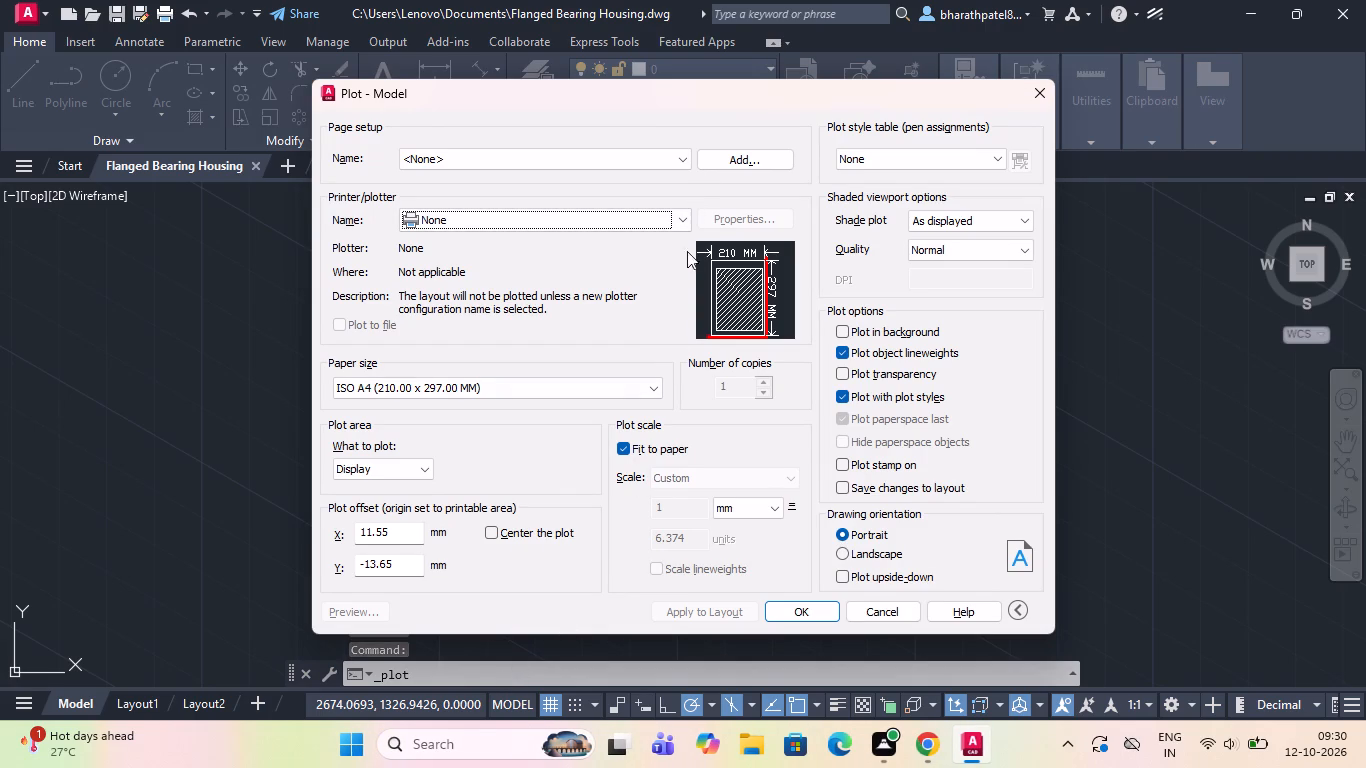
pyautogui.click(843, 556)
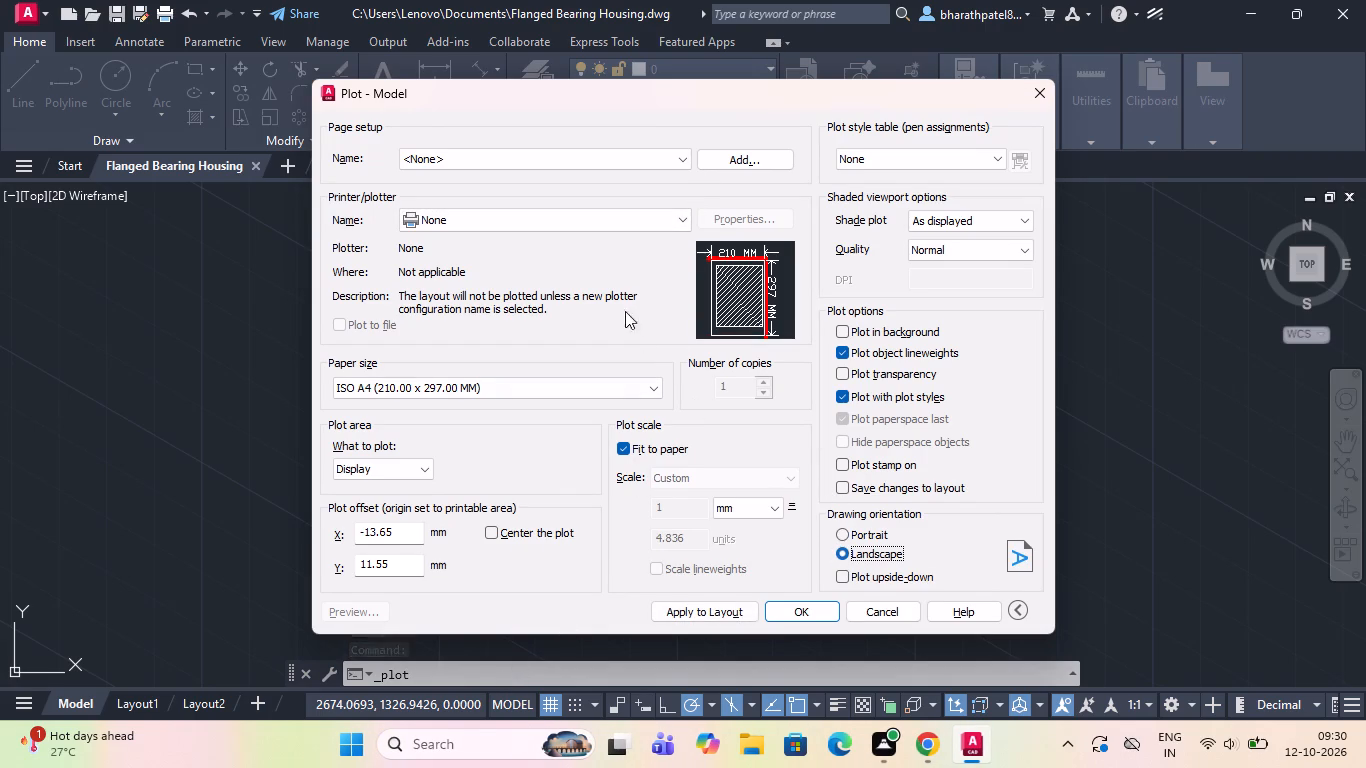
pyautogui.click(679, 217)
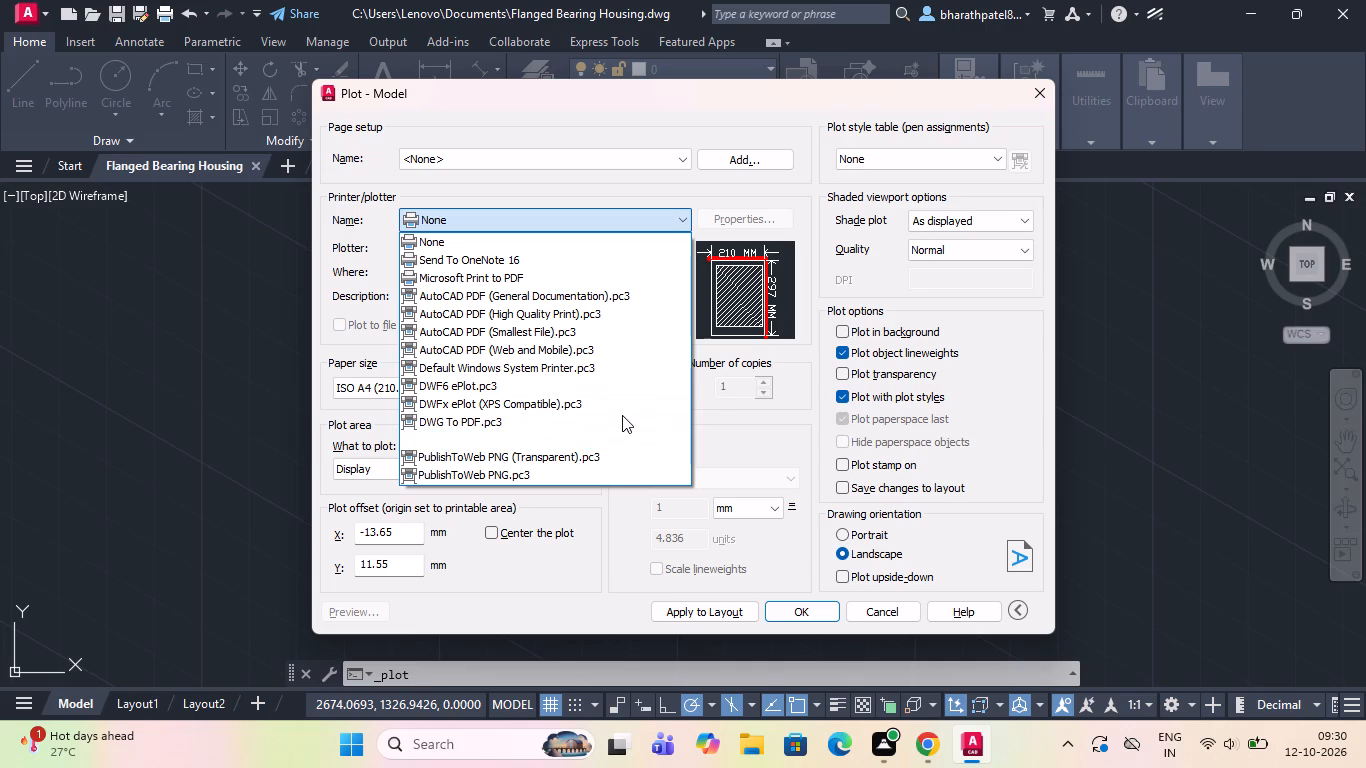
pyautogui.click(622, 415)
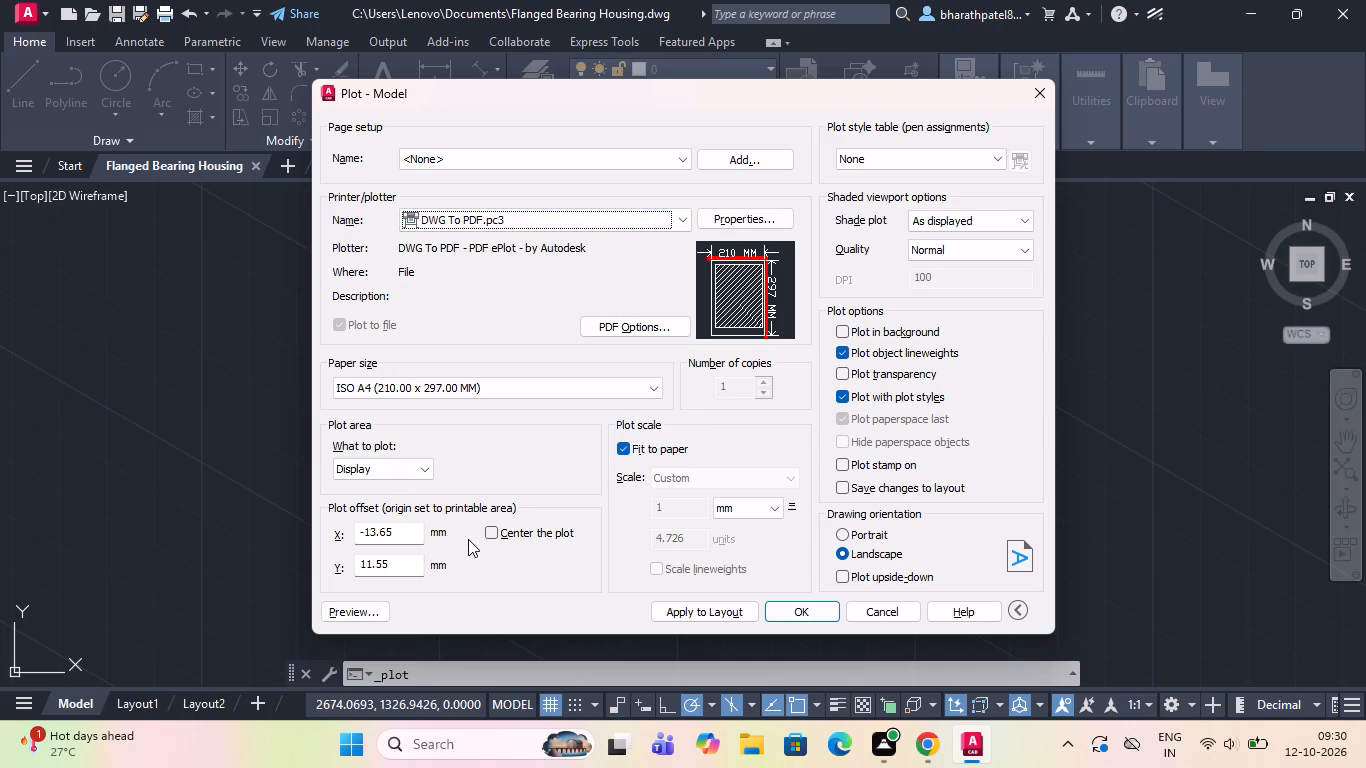
pyautogui.click(490, 530)
pyautogui.click(514, 389)
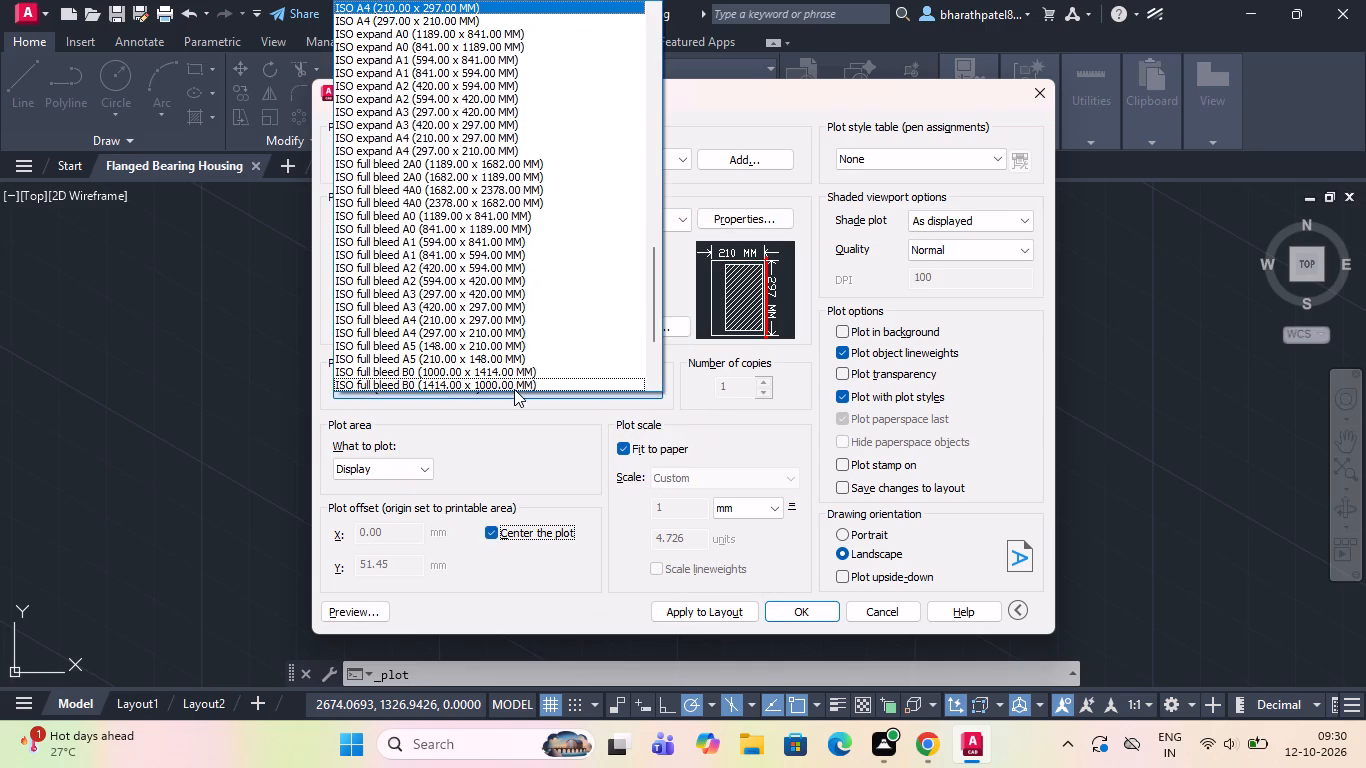
pyautogui.click(506, 327)
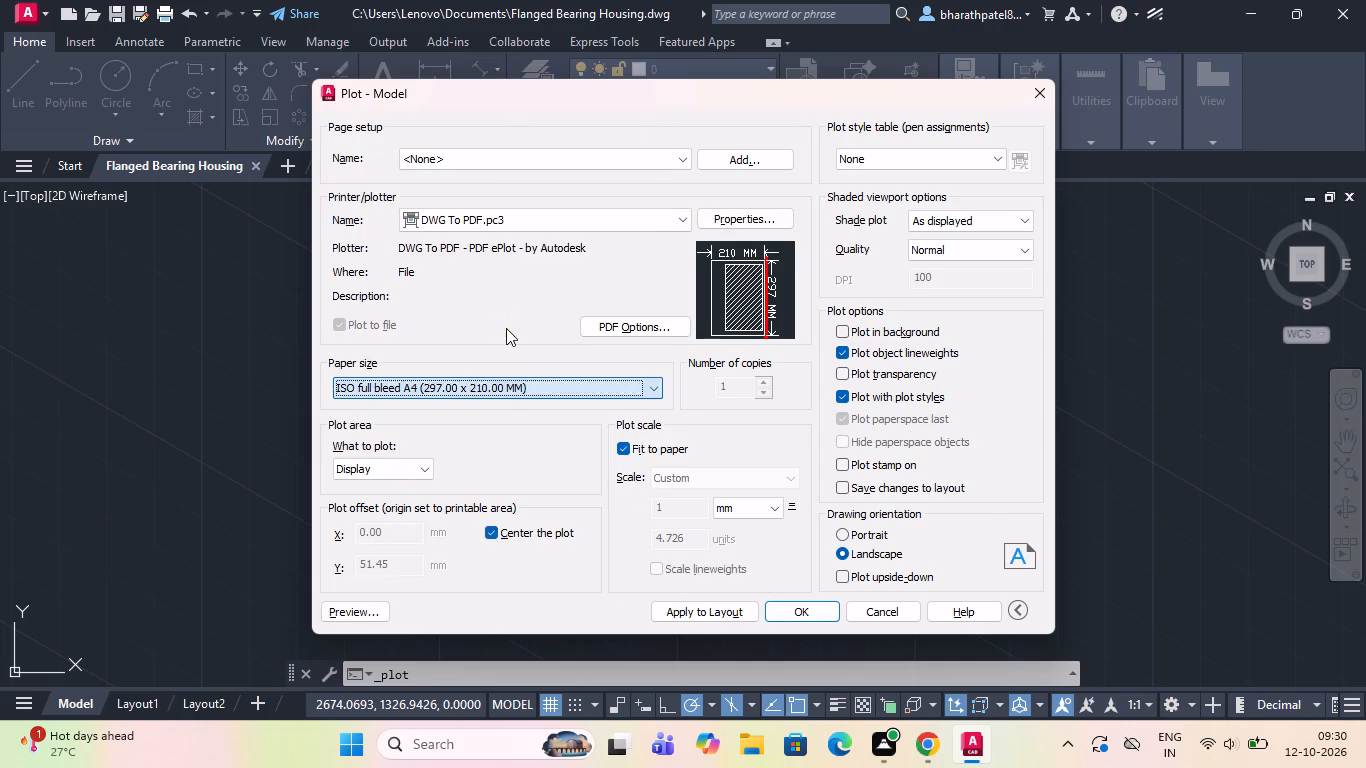
pyautogui.click(426, 469)
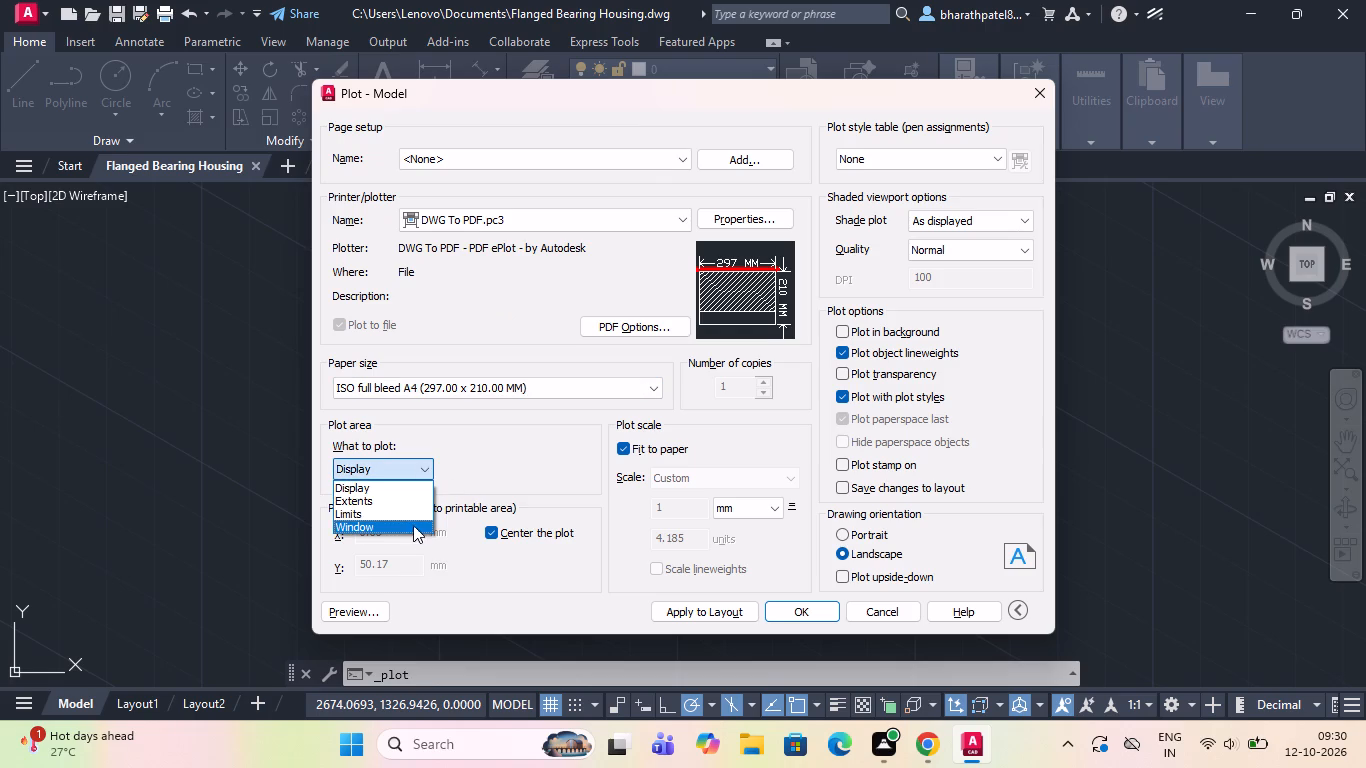
pyautogui.click(721, 615)
pyautogui.click(709, 611)
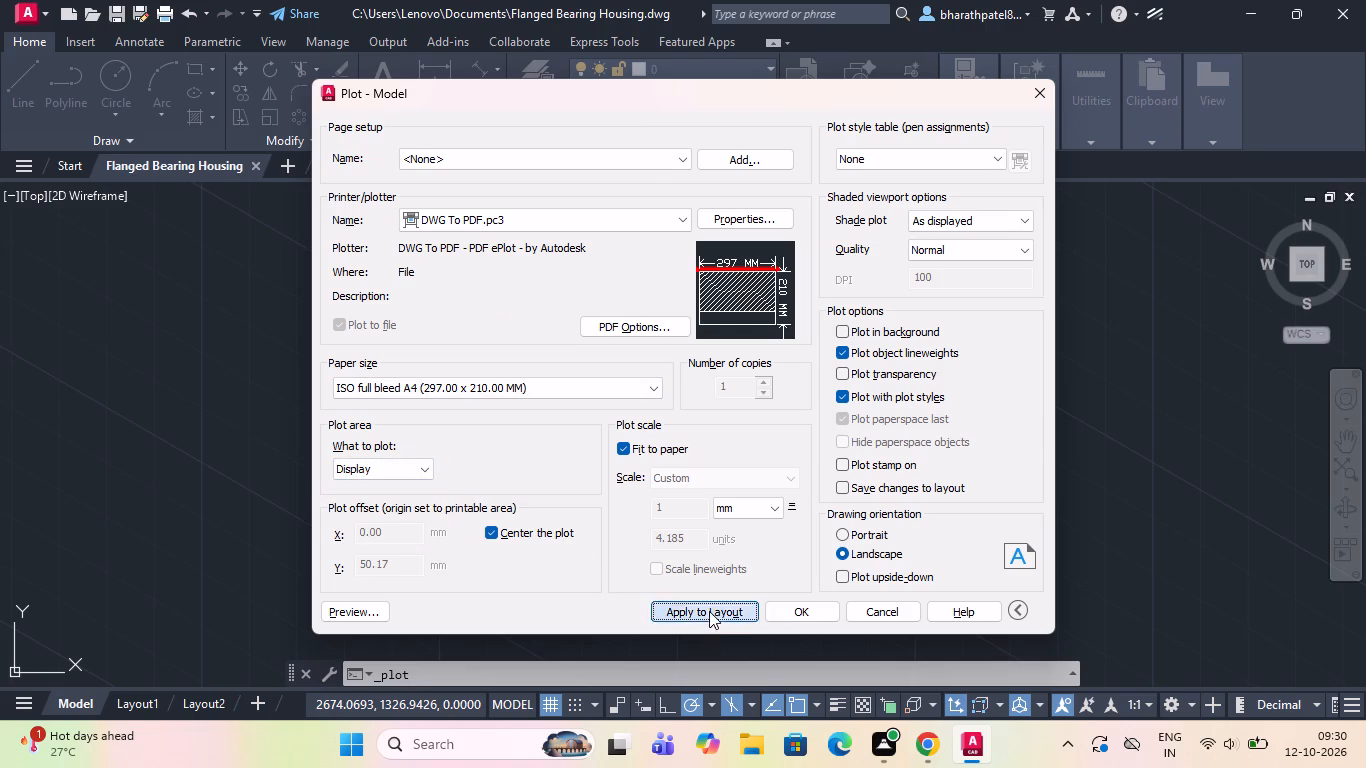
# Set the plot area to a window enclosing the whole isometric bearing housing with its dimensions.
pyautogui.click(427, 466)
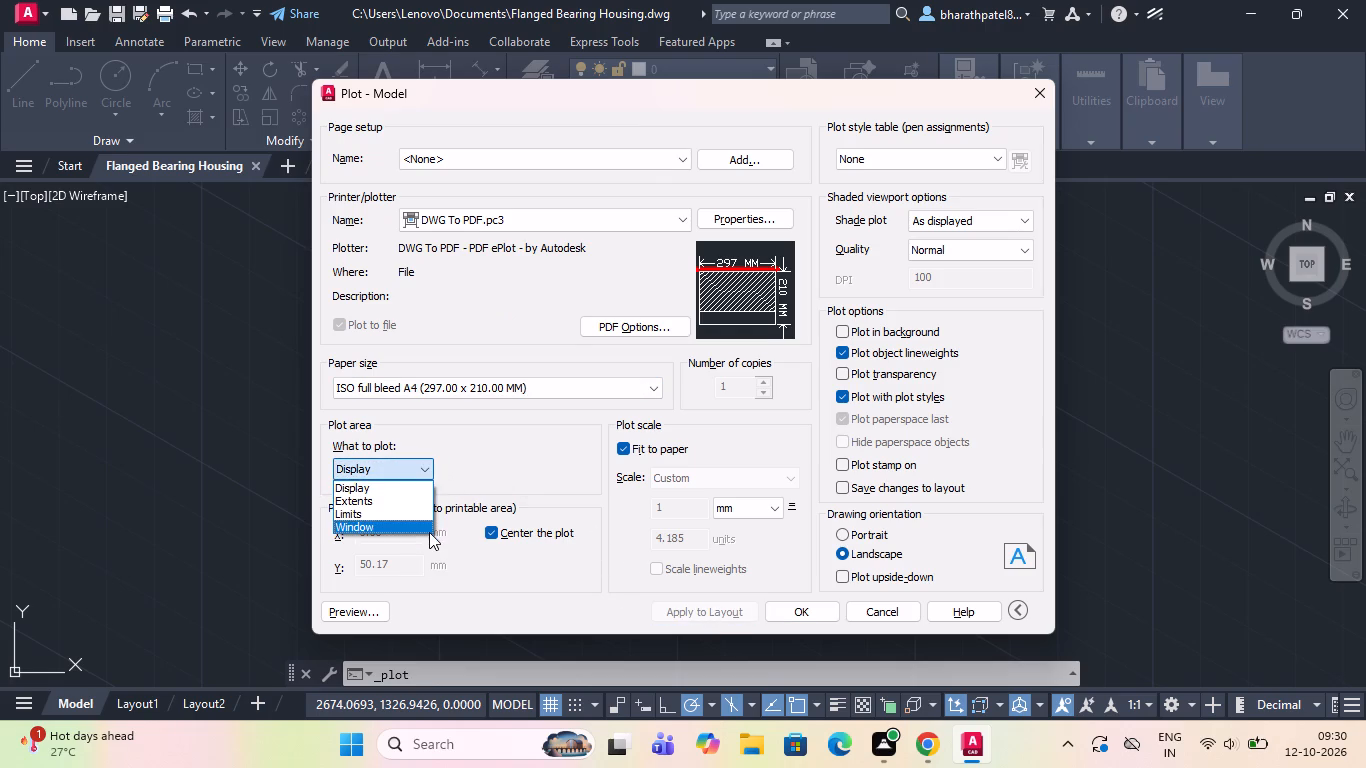
pyautogui.click(429, 532)
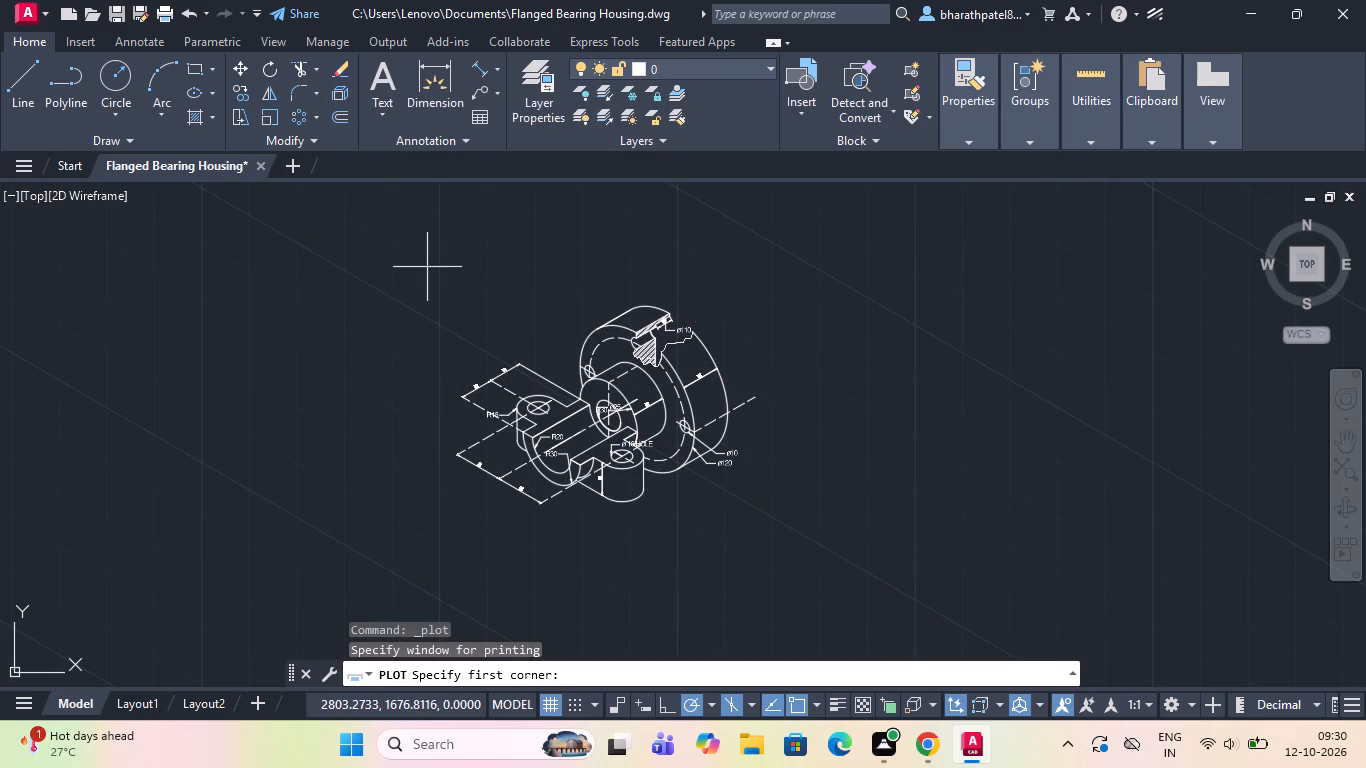
pyautogui.click(425, 249)
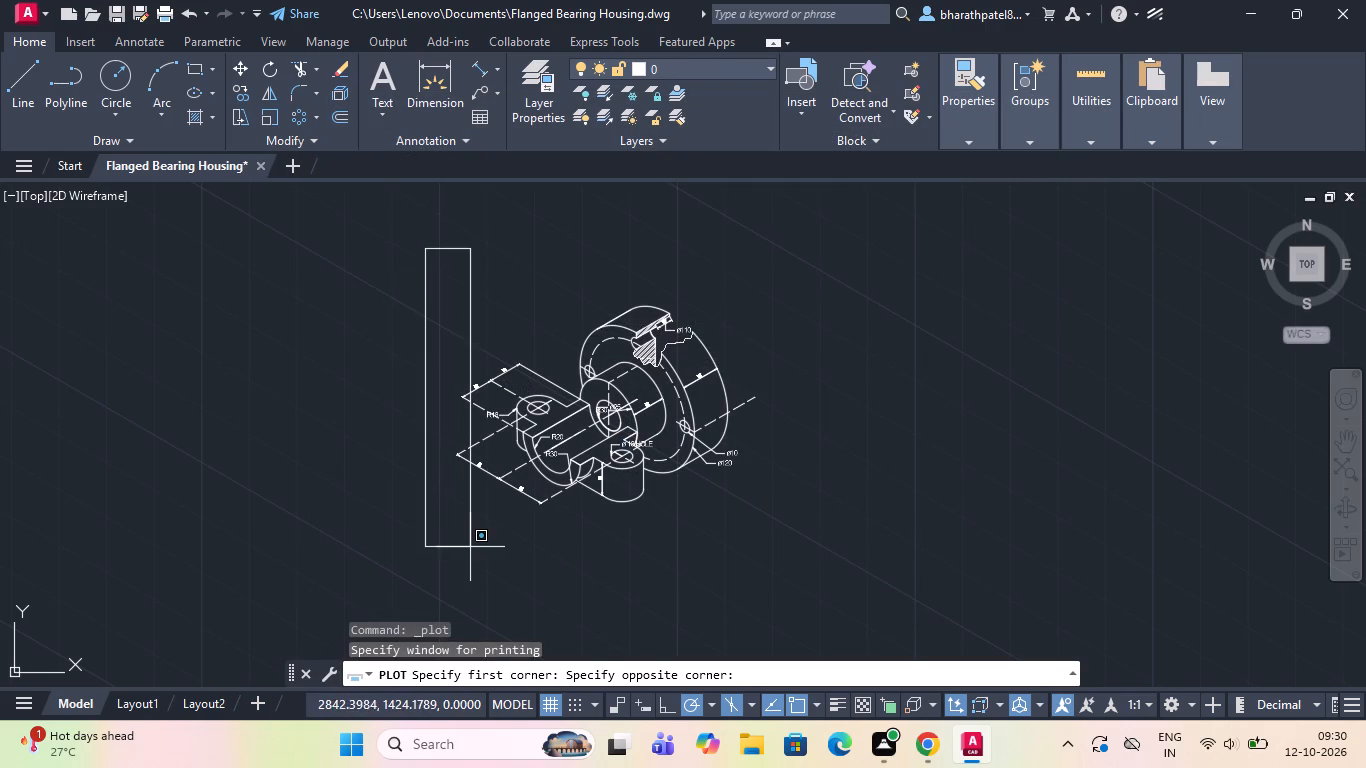
pyautogui.click(781, 562)
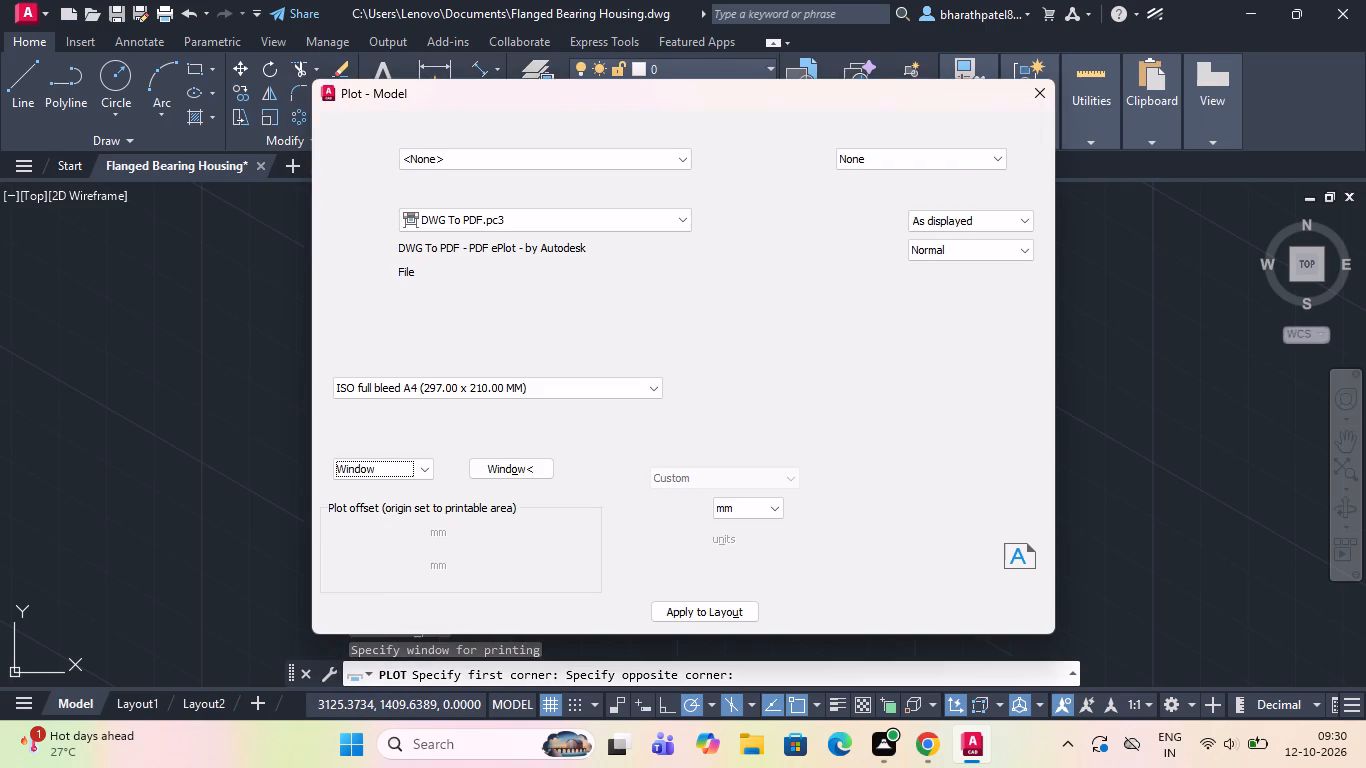
# Plot the drawing to a PDF saved in Documents as Flanged Bearing Housing-Model.pdf.
pyautogui.click(795, 609)
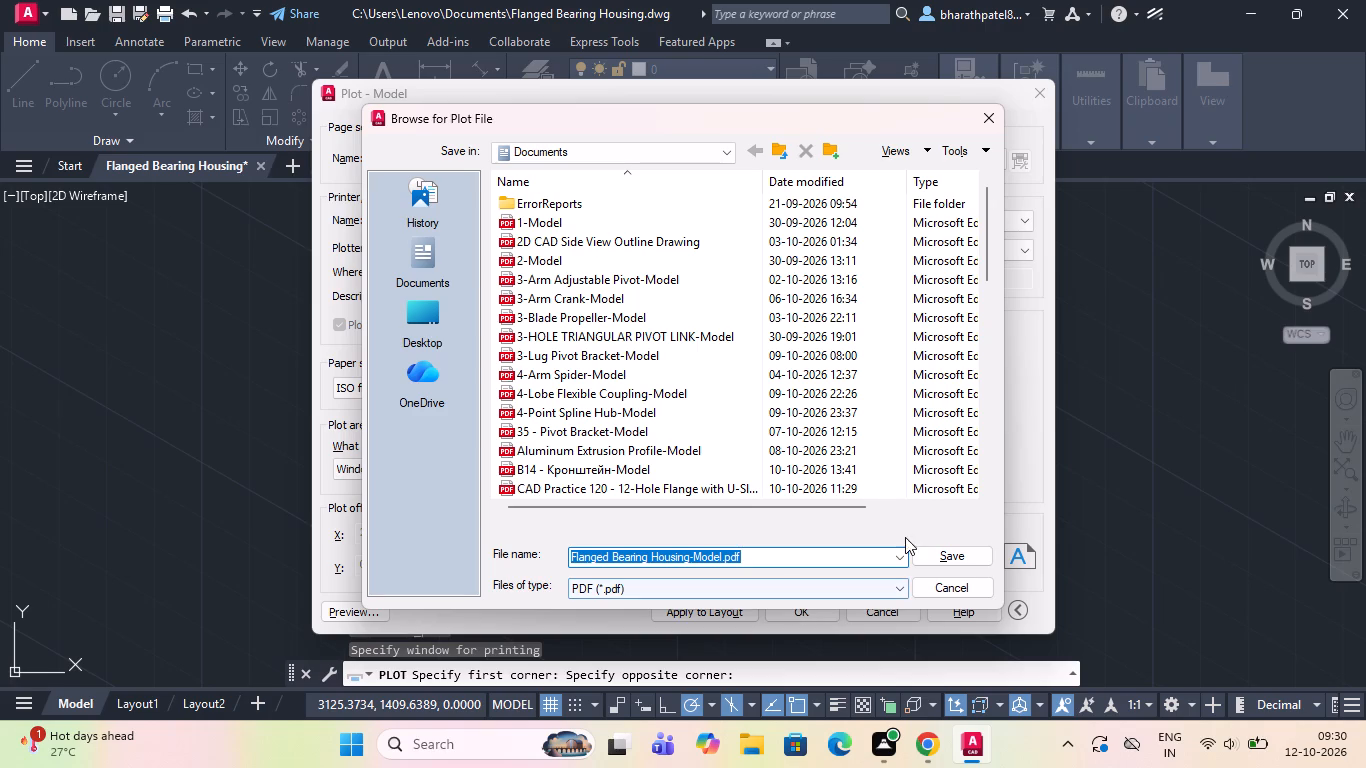
pyautogui.click(934, 552)
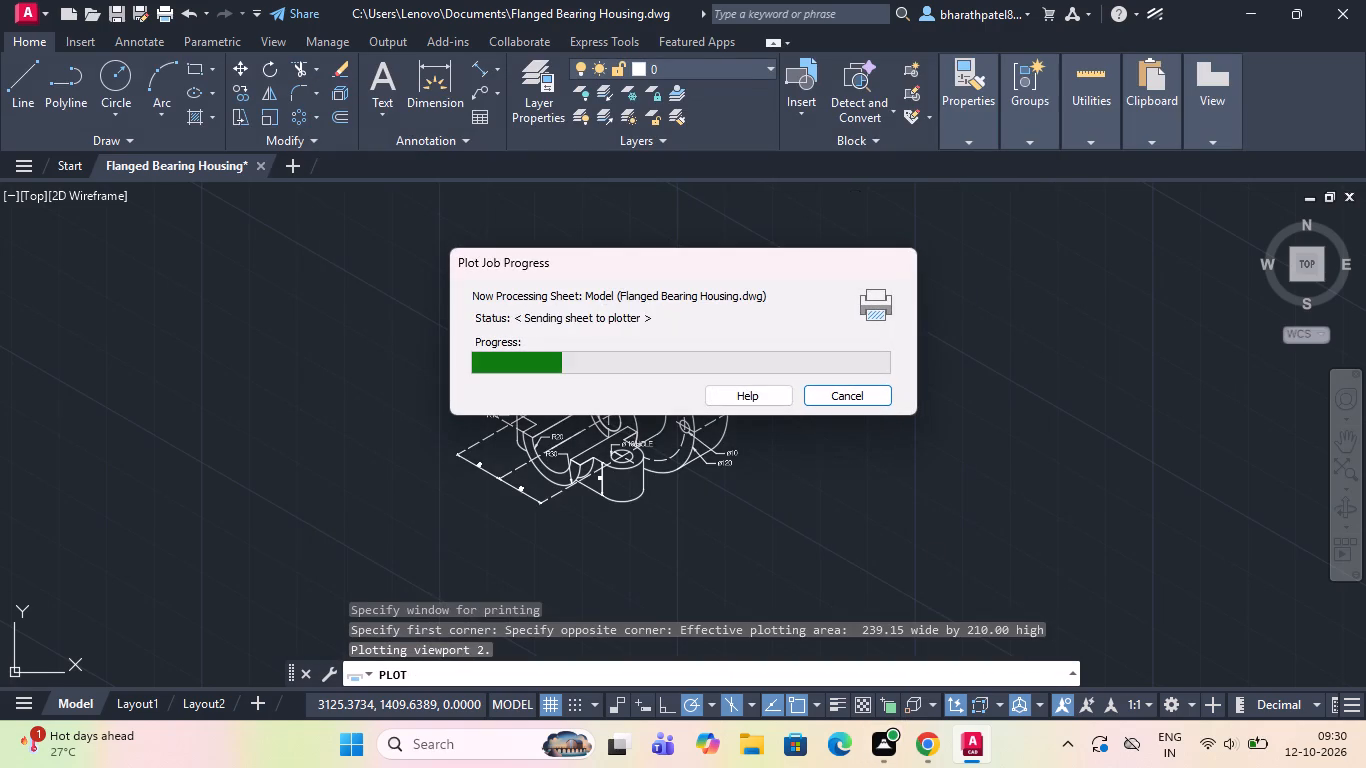